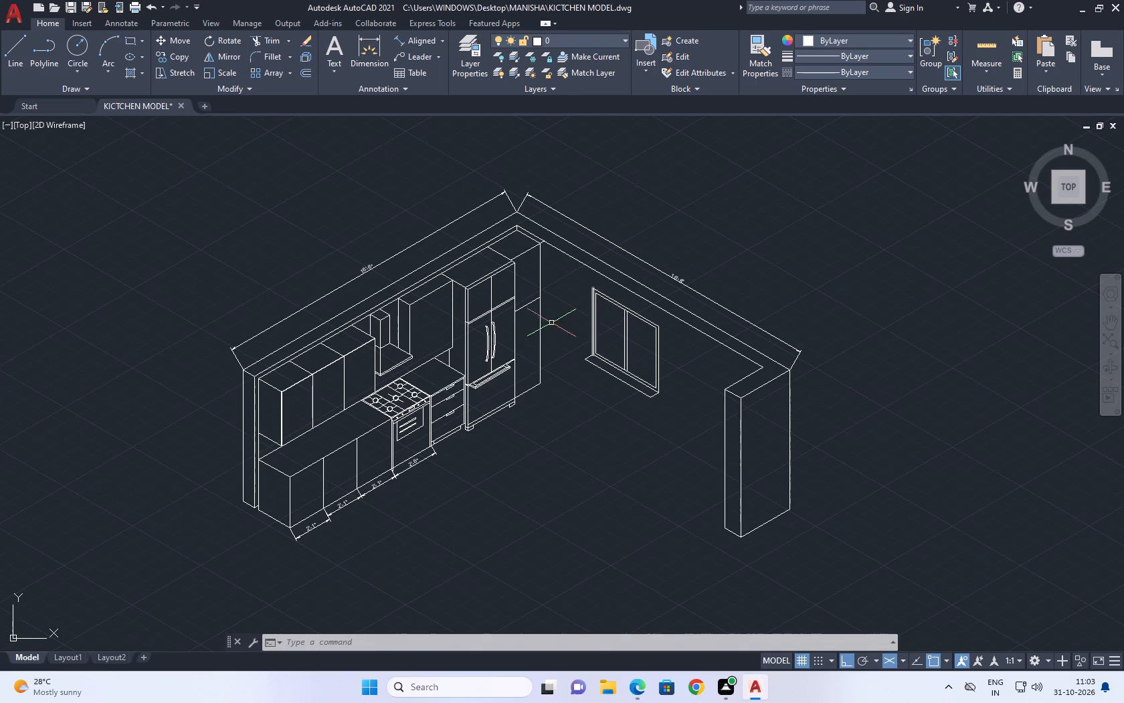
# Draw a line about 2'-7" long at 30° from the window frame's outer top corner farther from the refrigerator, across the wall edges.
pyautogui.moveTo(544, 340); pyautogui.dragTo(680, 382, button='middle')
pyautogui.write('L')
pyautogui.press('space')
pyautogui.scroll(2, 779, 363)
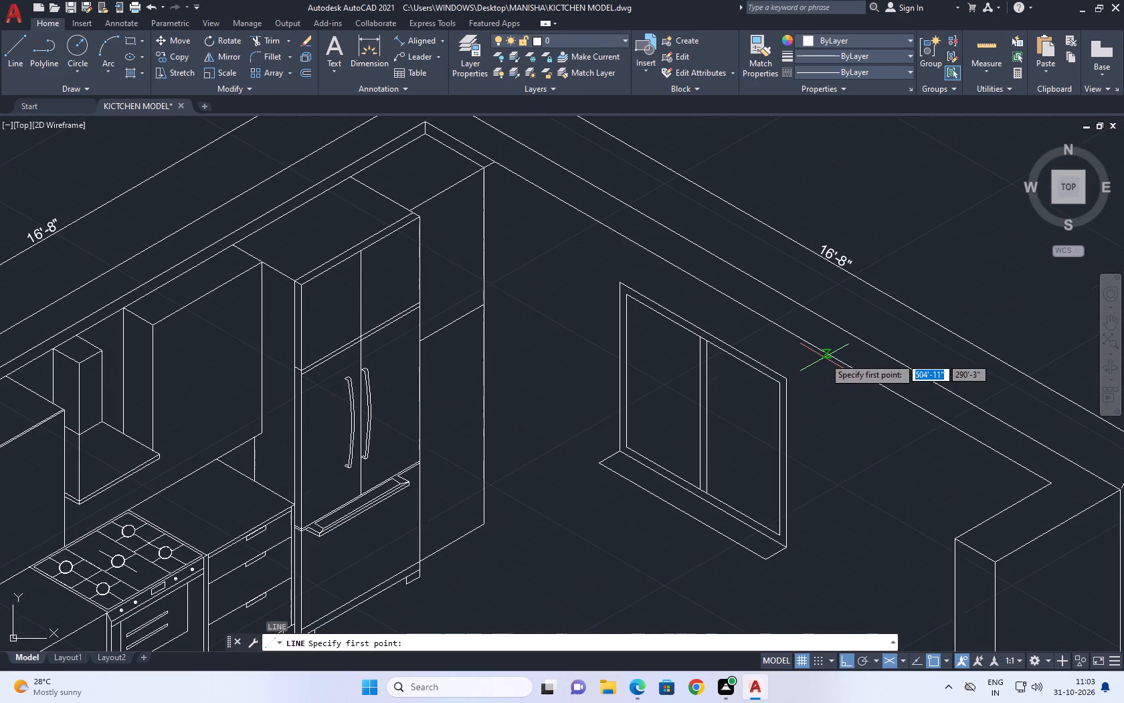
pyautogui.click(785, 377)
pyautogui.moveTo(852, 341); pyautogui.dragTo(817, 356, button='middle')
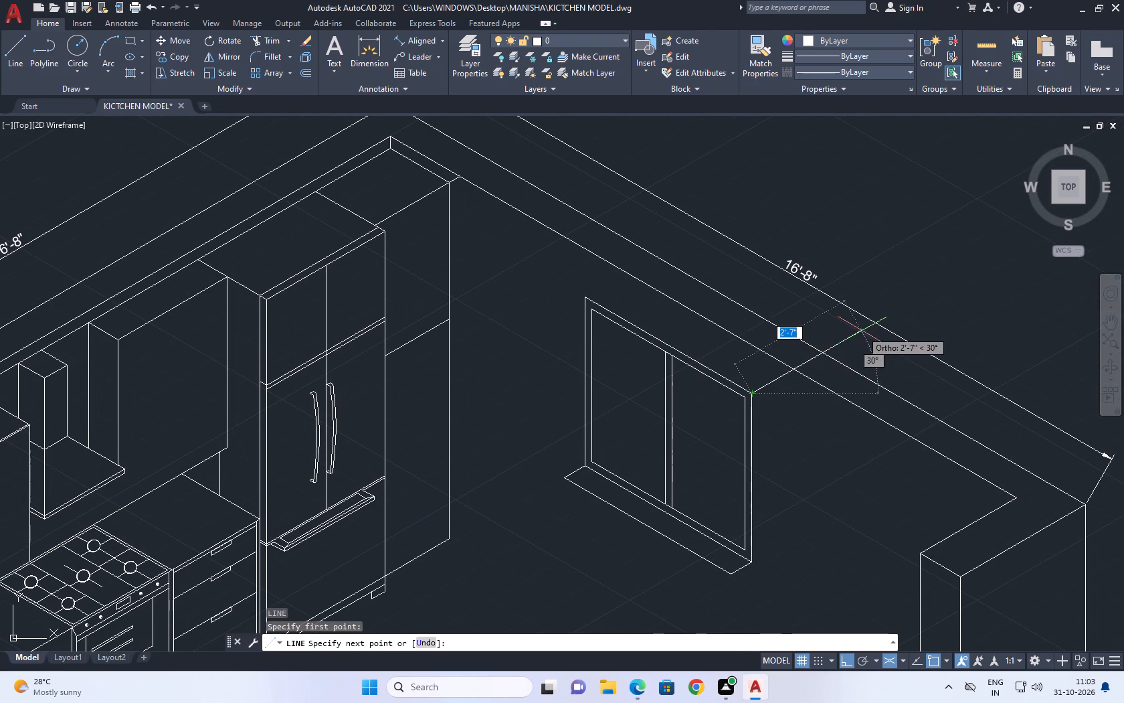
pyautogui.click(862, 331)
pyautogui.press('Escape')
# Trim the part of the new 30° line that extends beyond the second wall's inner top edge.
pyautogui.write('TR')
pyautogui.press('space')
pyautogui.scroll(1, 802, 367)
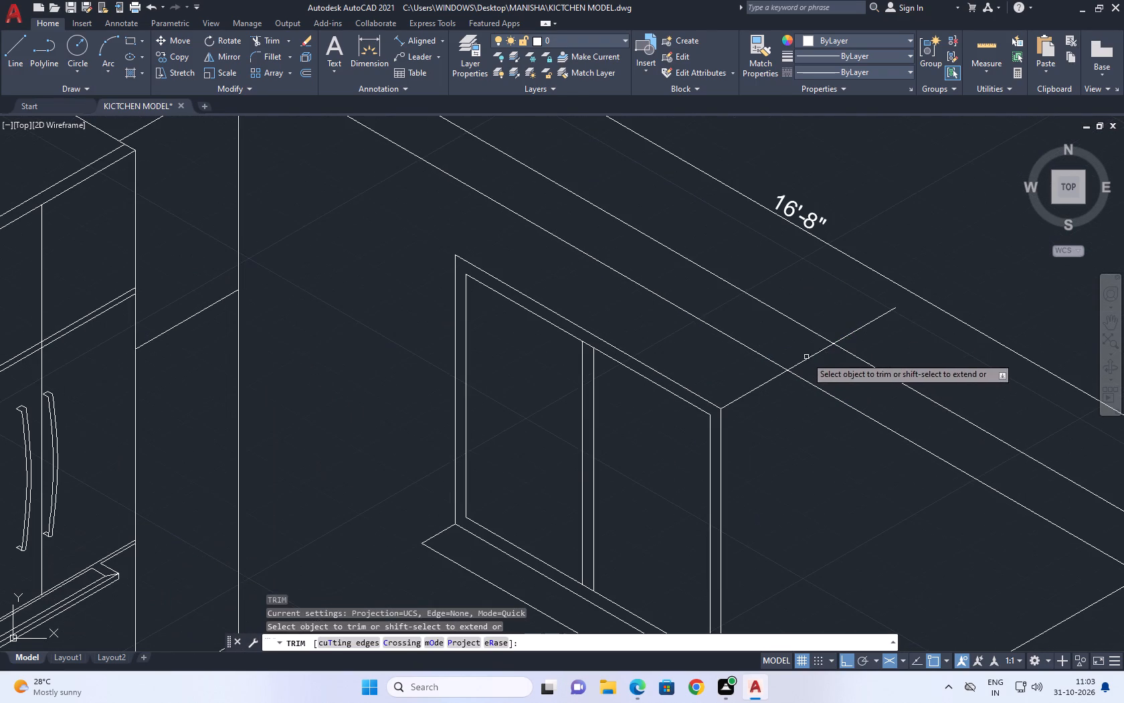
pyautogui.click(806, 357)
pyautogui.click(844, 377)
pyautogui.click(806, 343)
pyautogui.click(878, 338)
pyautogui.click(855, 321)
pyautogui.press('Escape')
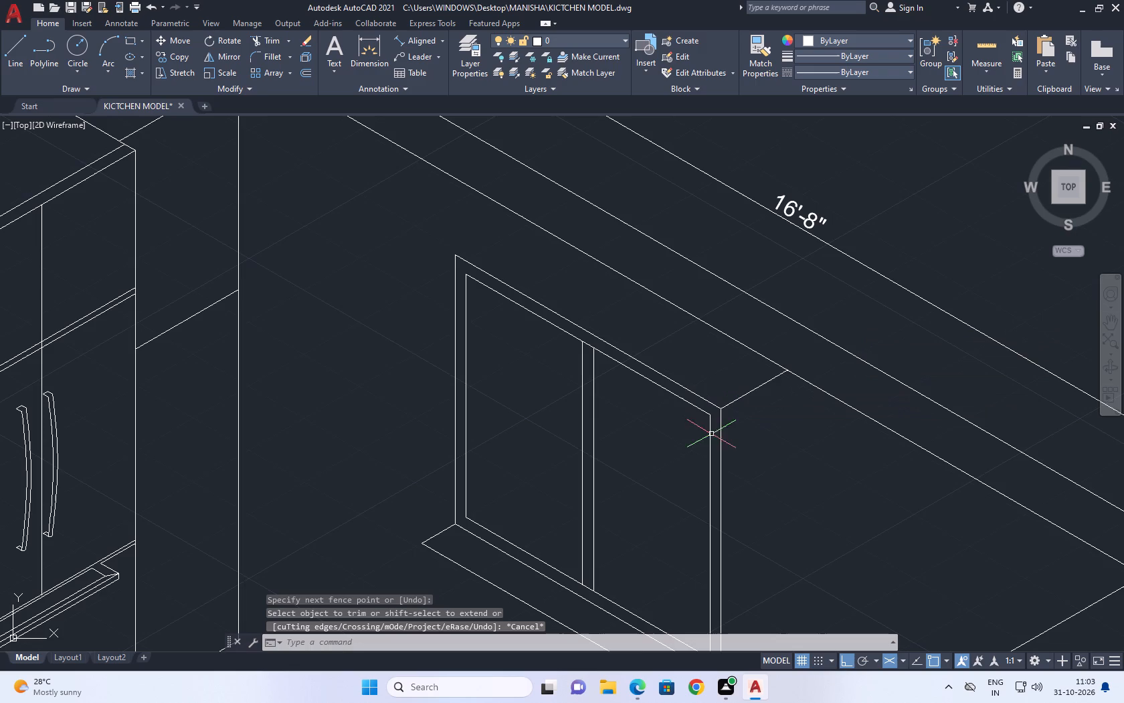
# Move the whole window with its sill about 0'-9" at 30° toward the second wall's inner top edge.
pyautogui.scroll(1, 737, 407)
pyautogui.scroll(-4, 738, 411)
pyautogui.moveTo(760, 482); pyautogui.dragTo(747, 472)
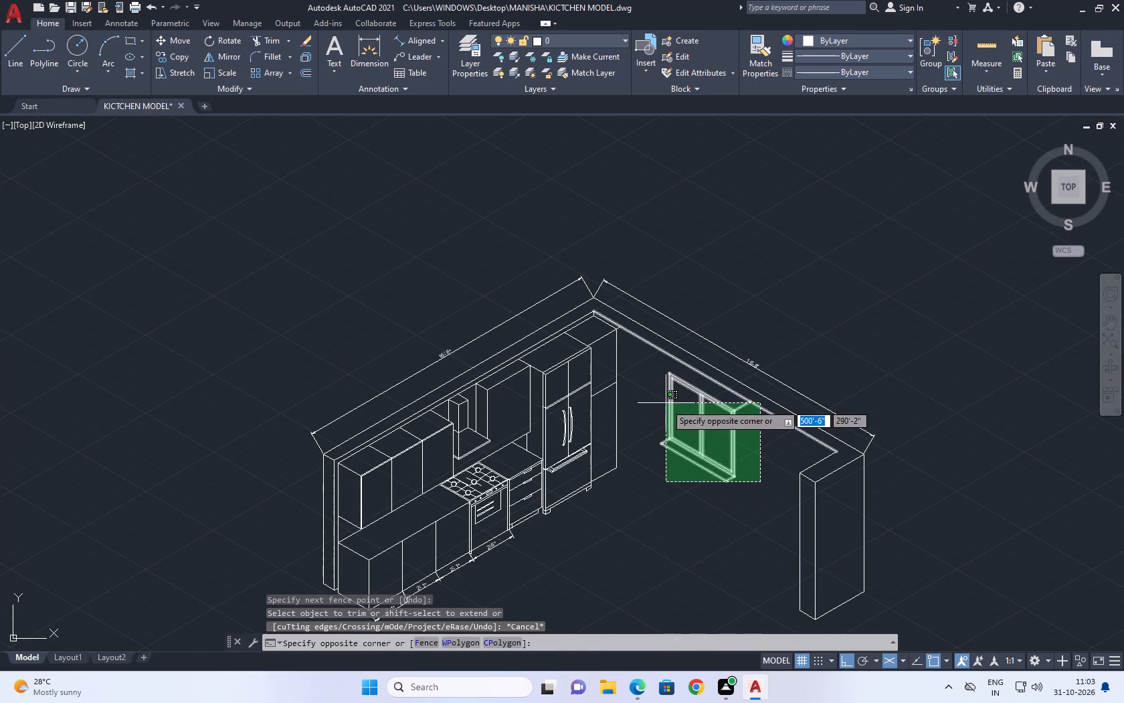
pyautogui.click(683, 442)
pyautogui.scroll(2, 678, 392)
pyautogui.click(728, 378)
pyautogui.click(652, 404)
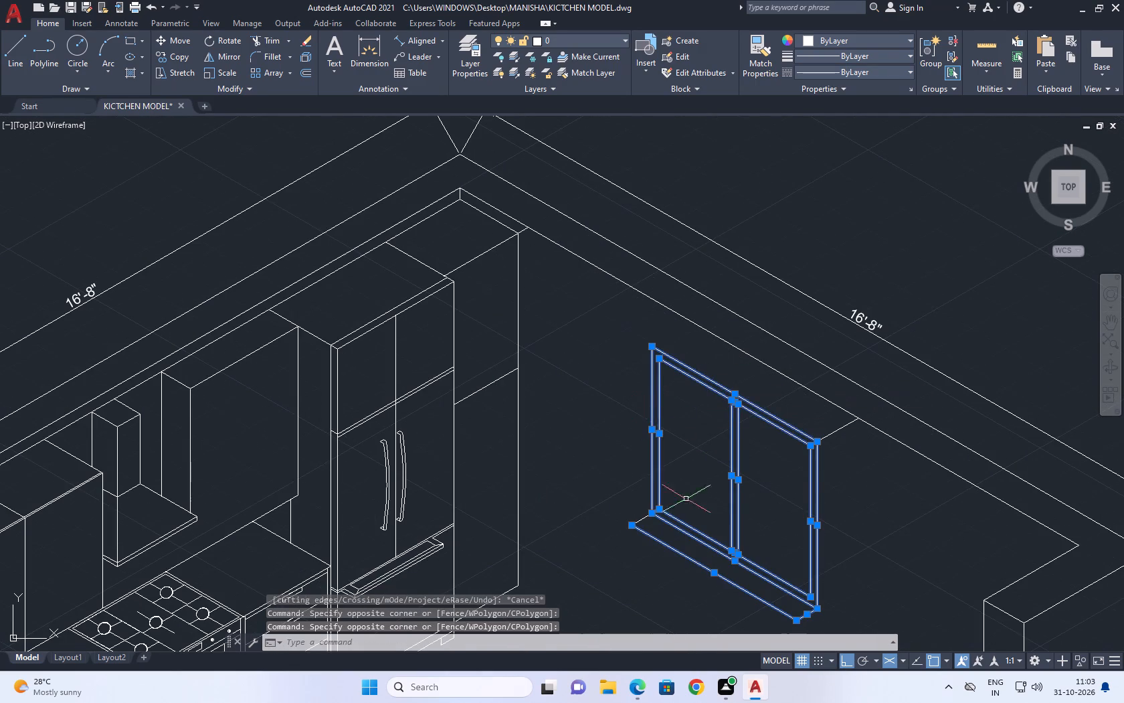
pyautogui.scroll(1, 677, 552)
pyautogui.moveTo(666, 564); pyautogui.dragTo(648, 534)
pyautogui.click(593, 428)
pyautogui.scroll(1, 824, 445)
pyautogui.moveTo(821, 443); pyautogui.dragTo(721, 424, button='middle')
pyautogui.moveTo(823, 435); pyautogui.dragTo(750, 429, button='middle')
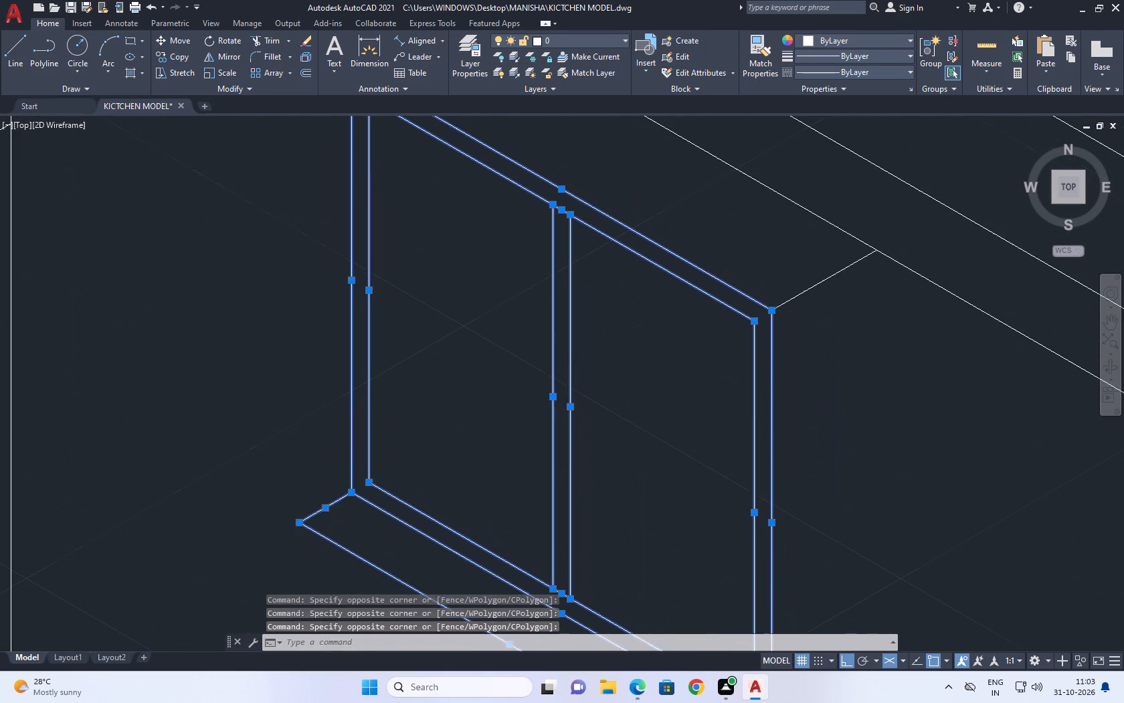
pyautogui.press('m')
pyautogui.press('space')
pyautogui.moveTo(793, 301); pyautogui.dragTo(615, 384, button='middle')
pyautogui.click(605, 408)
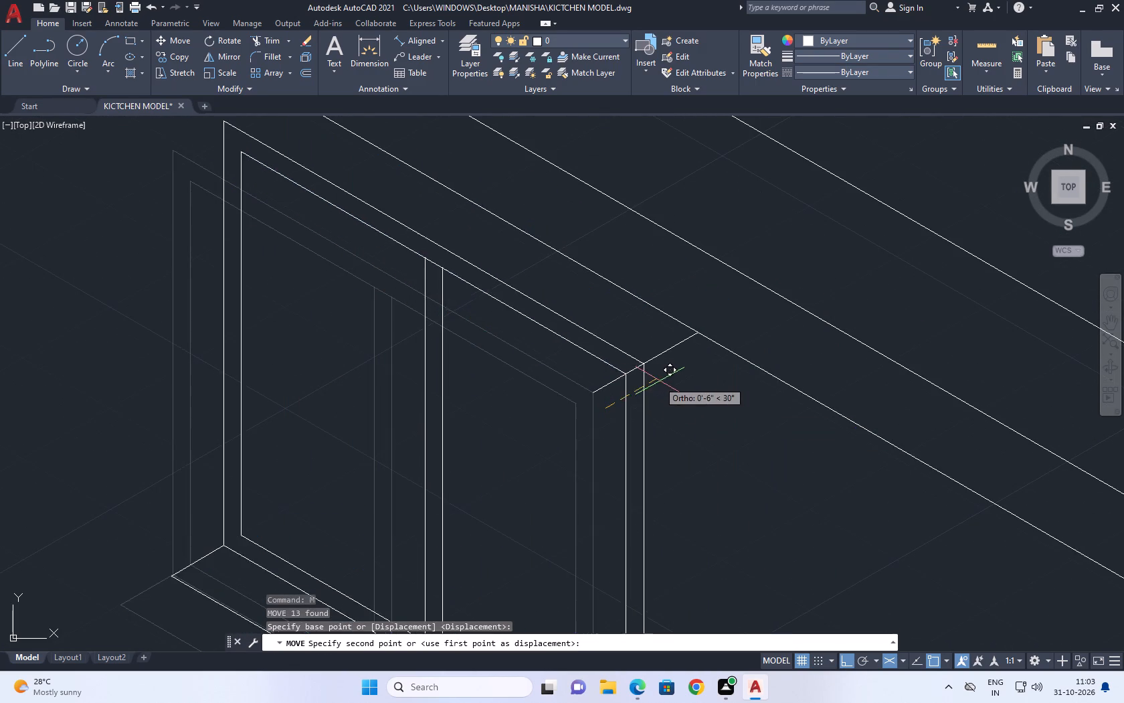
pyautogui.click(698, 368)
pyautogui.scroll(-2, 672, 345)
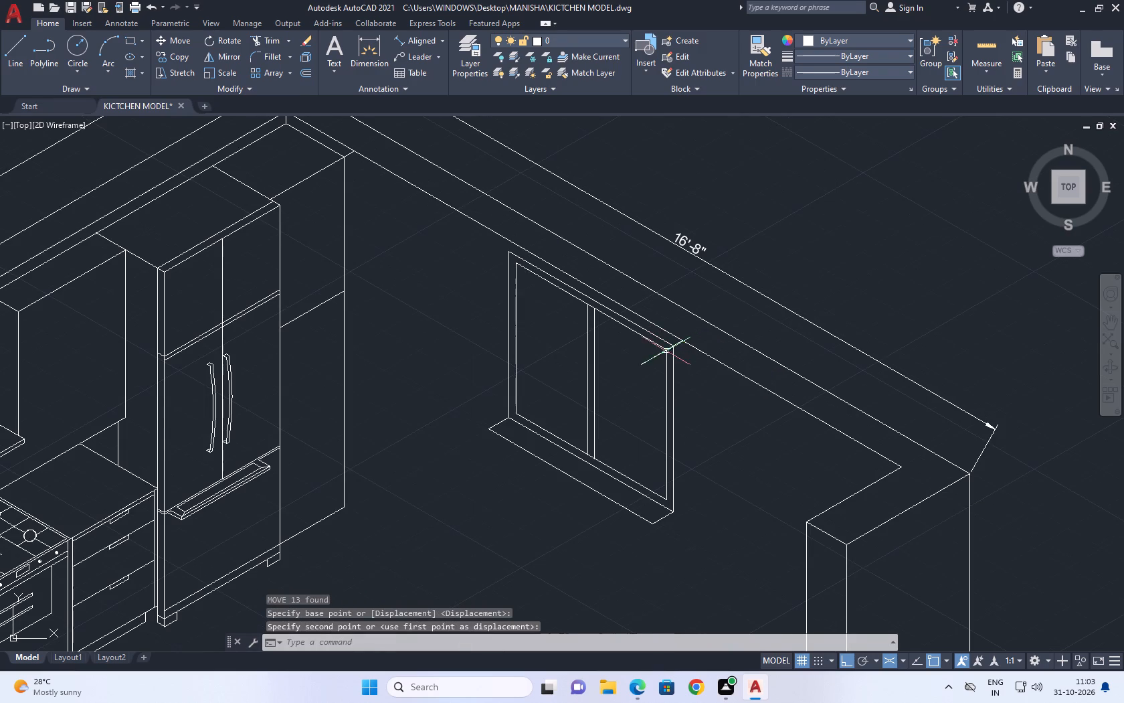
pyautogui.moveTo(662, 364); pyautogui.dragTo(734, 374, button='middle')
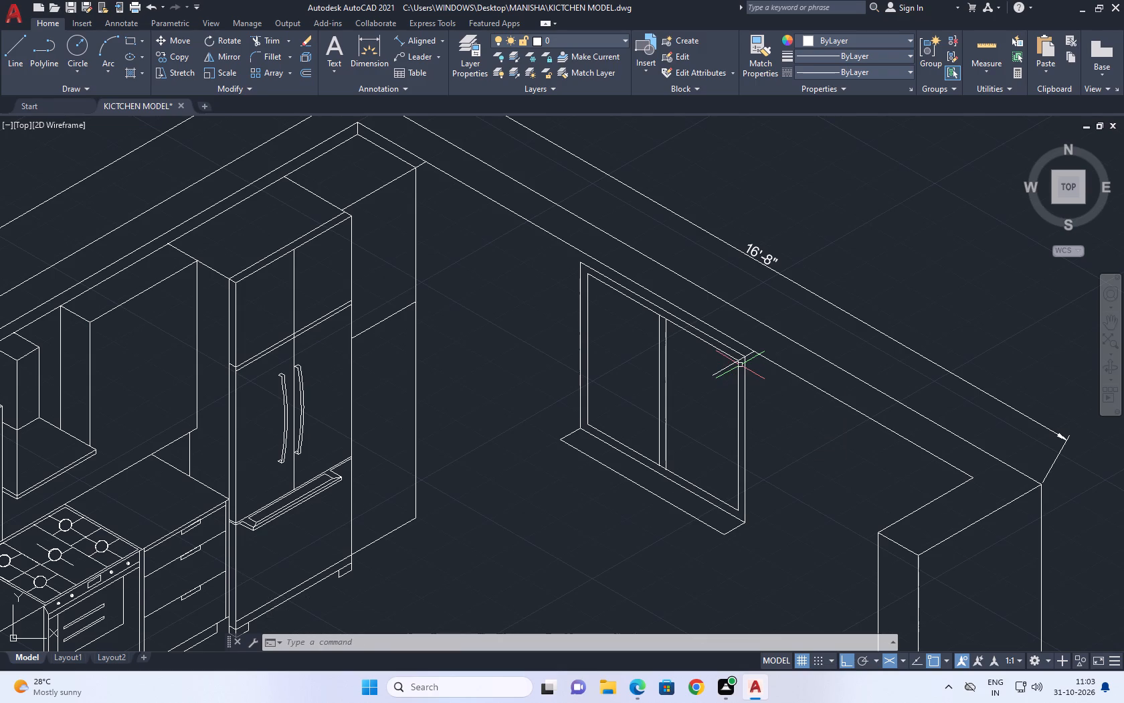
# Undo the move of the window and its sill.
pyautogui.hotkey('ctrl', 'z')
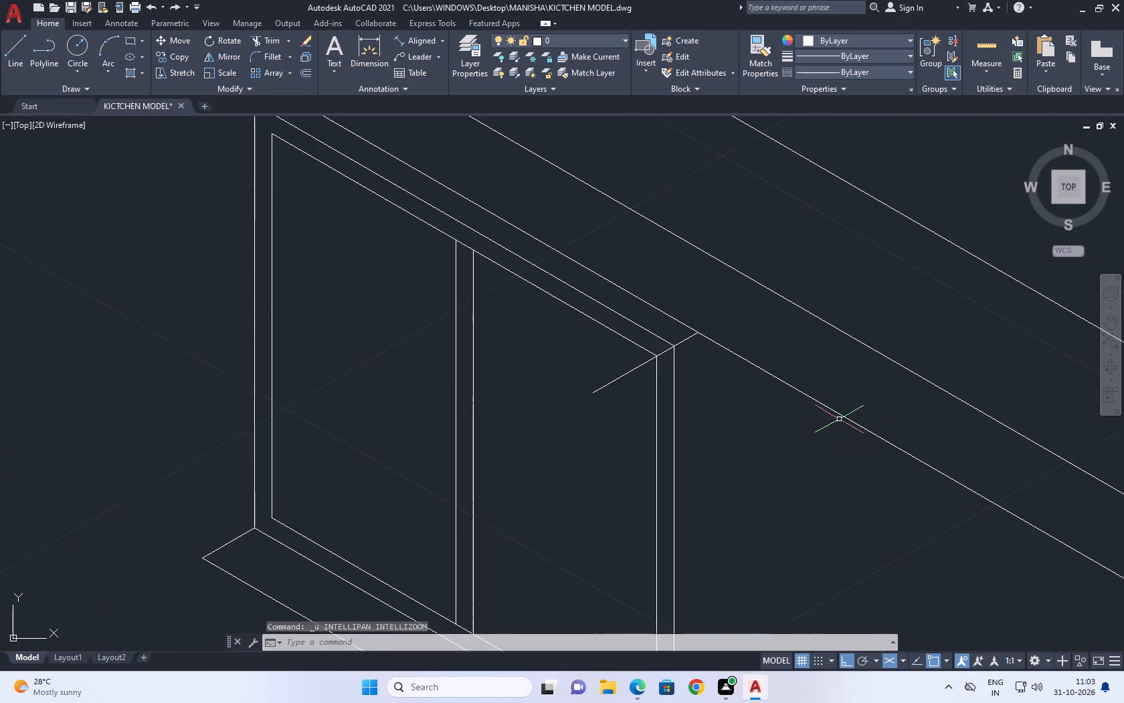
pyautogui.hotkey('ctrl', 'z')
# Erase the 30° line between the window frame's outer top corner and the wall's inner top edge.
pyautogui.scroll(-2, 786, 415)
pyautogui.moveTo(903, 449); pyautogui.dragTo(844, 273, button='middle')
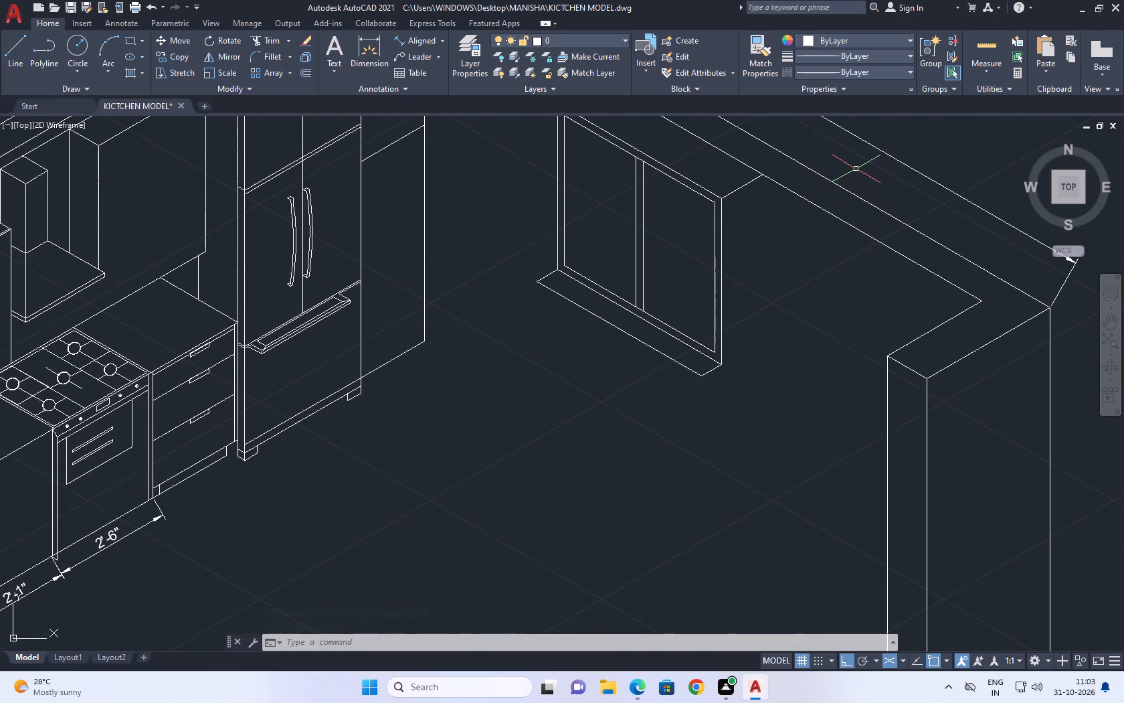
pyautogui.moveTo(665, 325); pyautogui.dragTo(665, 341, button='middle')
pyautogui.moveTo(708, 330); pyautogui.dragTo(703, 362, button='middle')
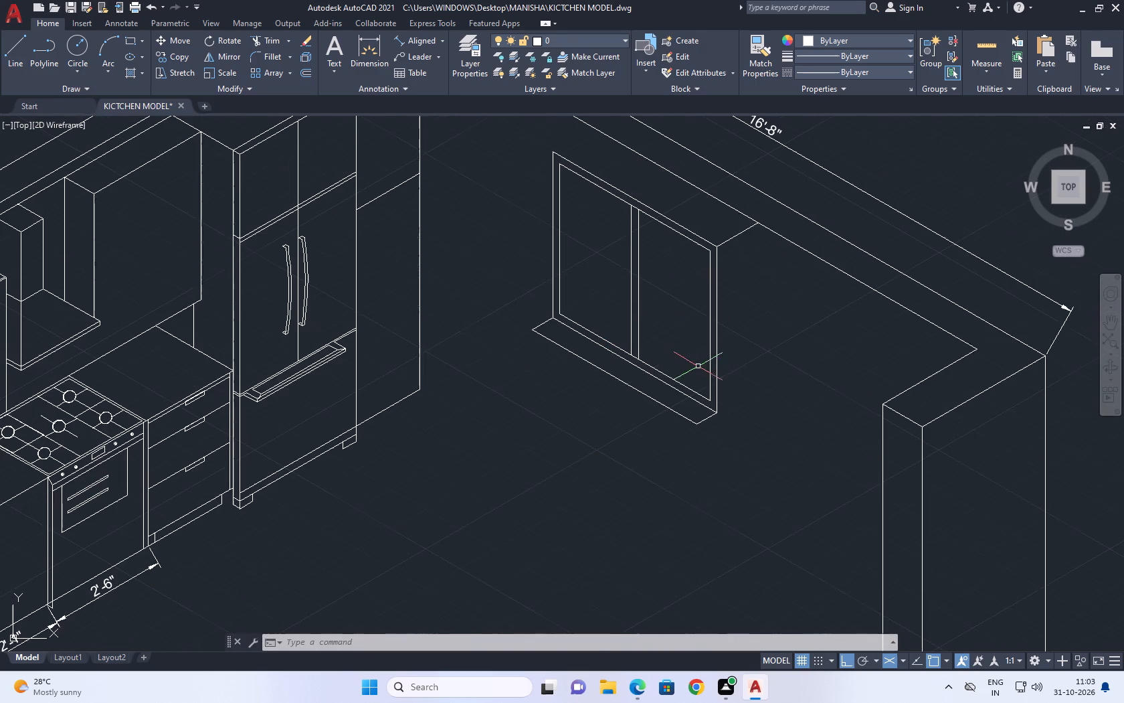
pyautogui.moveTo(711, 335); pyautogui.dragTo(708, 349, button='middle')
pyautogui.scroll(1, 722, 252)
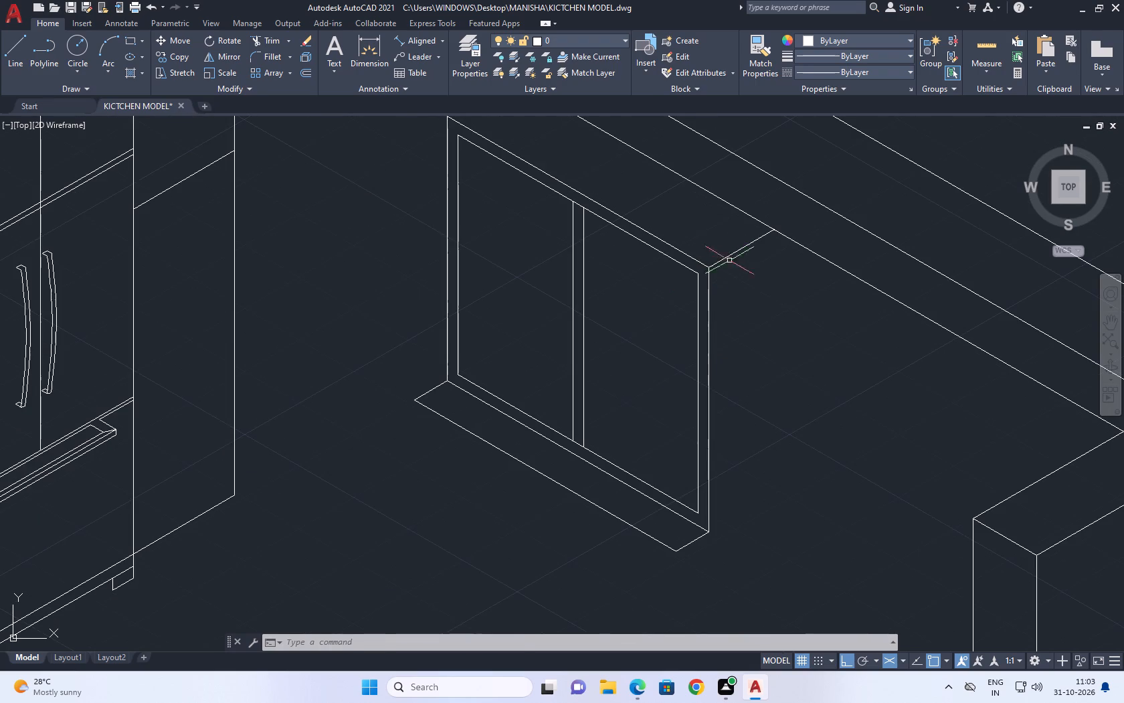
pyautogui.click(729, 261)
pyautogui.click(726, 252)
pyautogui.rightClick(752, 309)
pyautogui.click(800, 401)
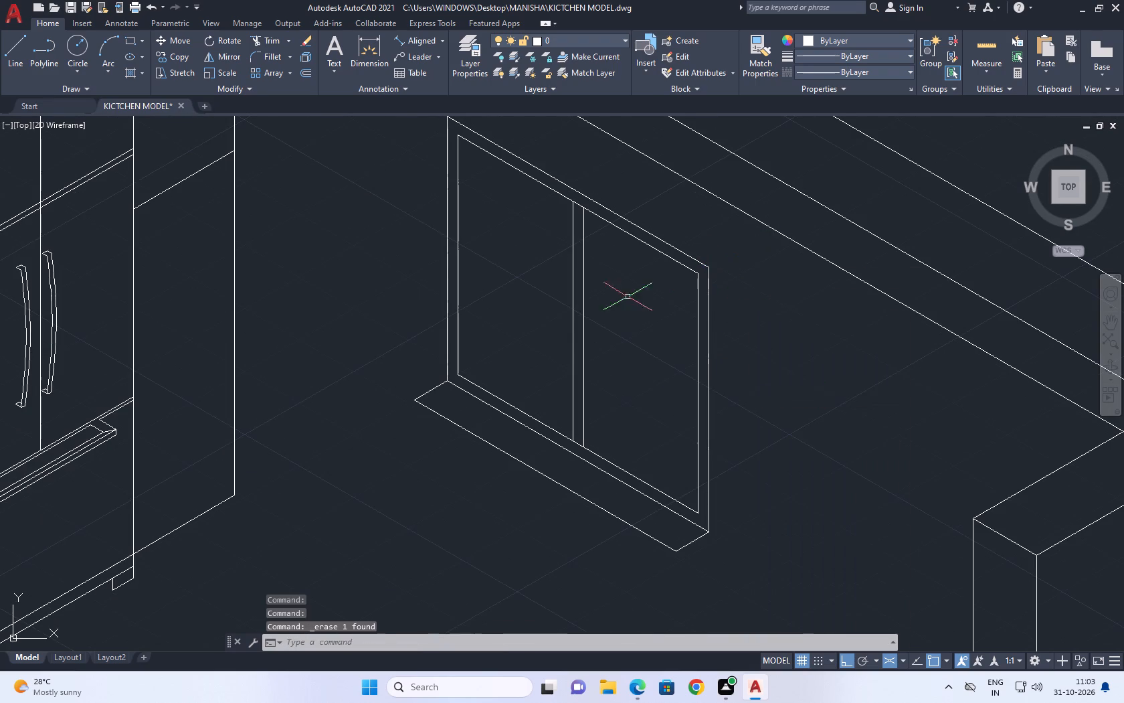
# Draw a vertical line slightly over 3'-6" upward from the sill's front corner on the refrigerator side.
pyautogui.moveTo(620, 290); pyautogui.dragTo(652, 324, button='middle')
pyautogui.scroll(-1, 678, 320)
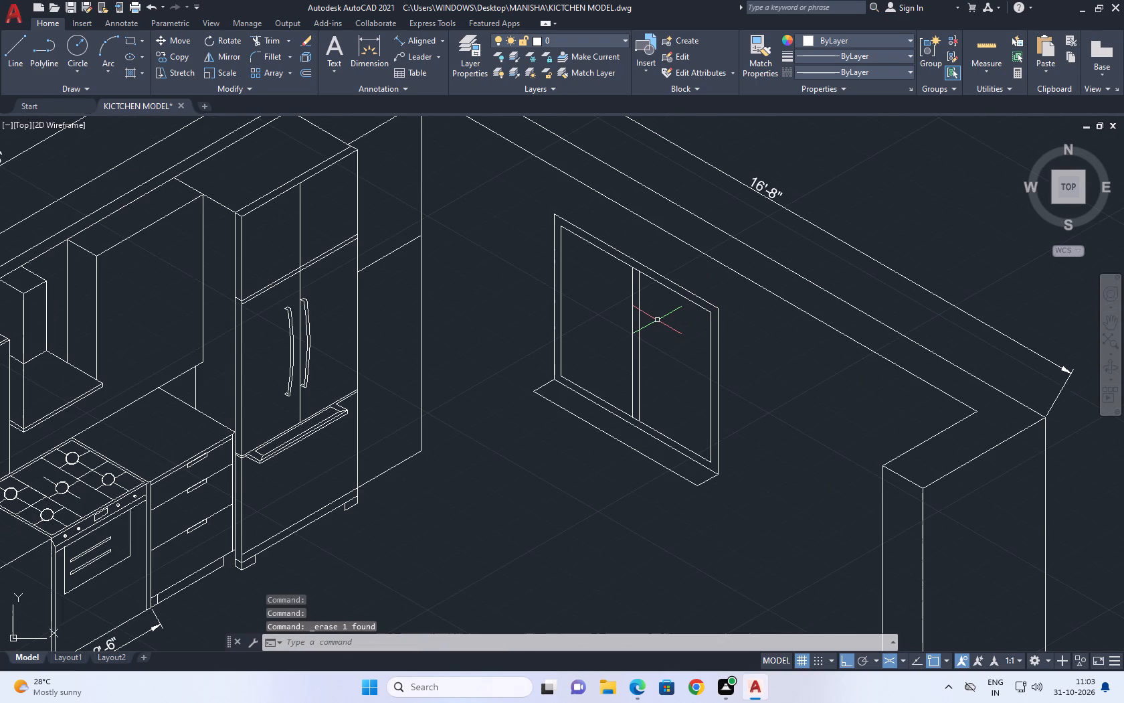
pyautogui.moveTo(612, 287); pyautogui.dragTo(703, 302, button='middle')
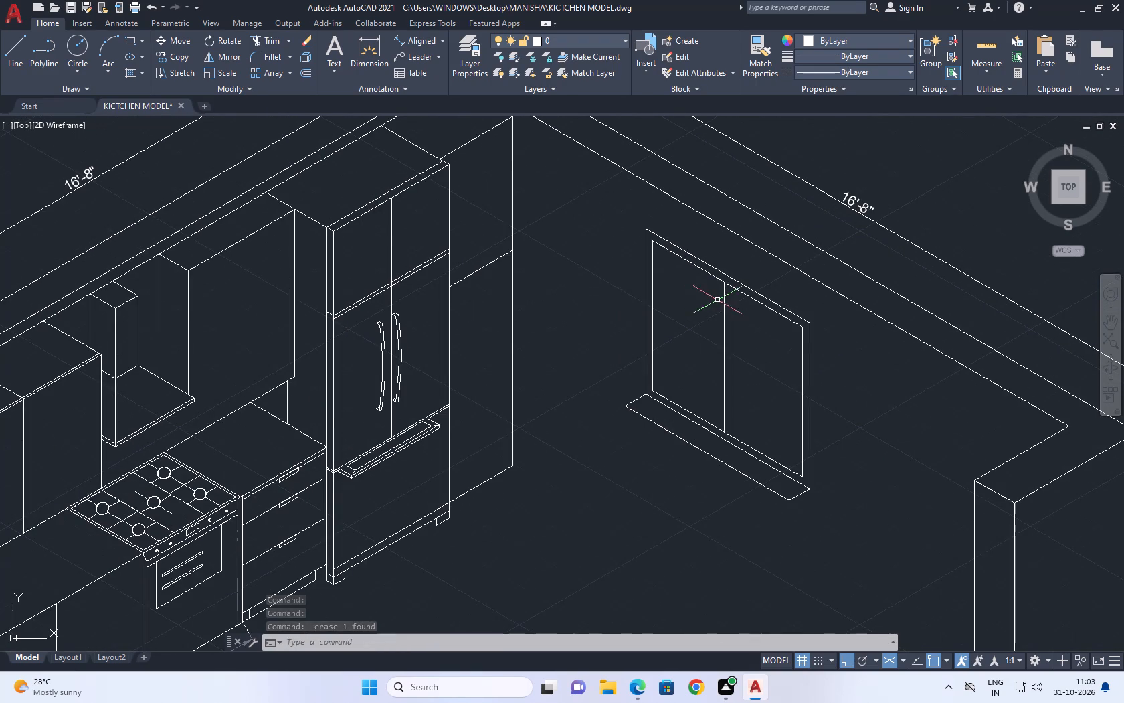
pyautogui.moveTo(640, 365); pyautogui.dragTo(653, 394, button='middle')
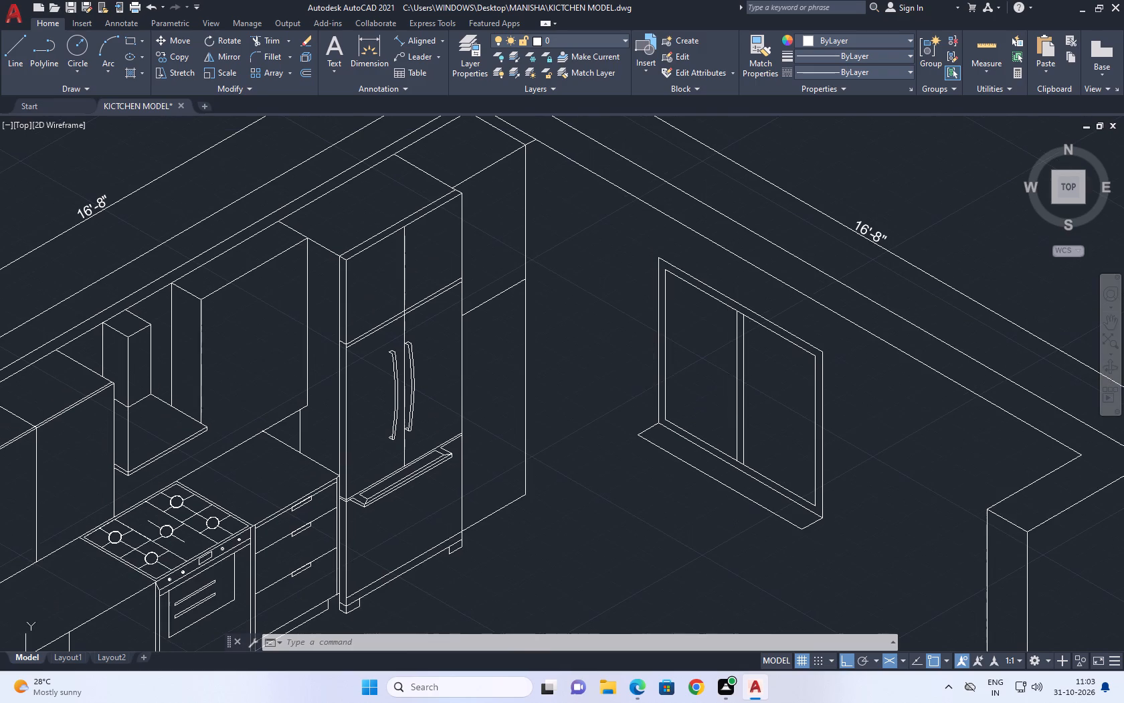
pyautogui.click(16, 42)
pyautogui.scroll(1, 652, 423)
pyautogui.click(626, 443)
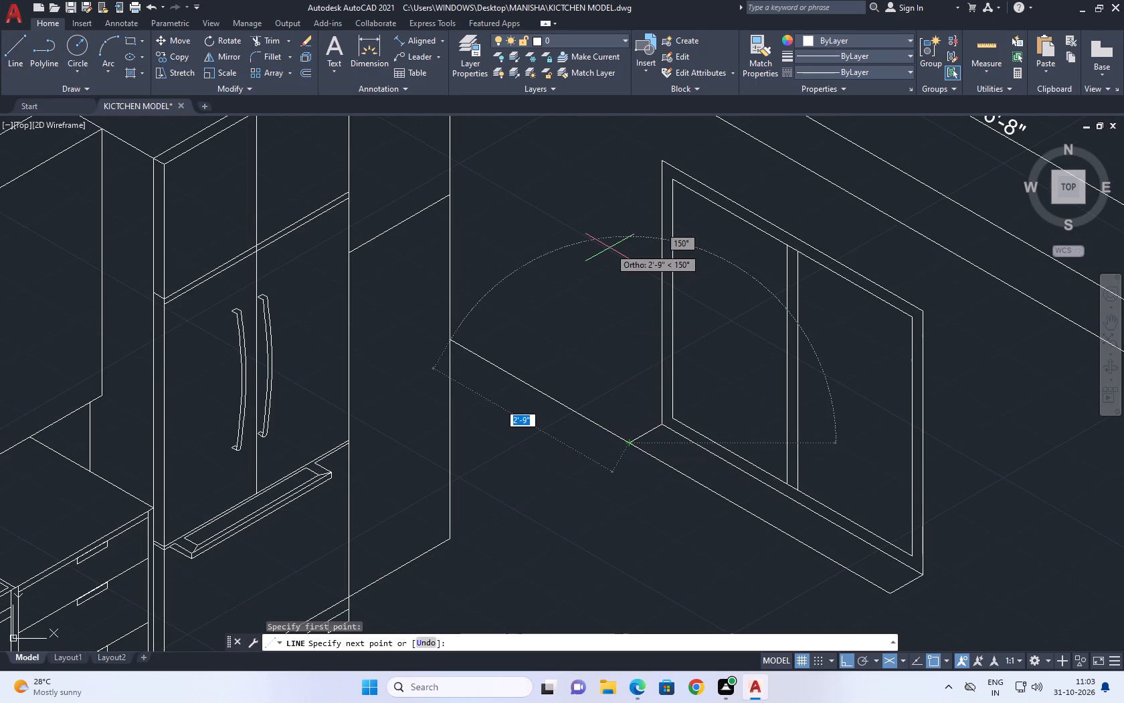
pyautogui.press('F5')
pyautogui.scroll(1, 652, 167)
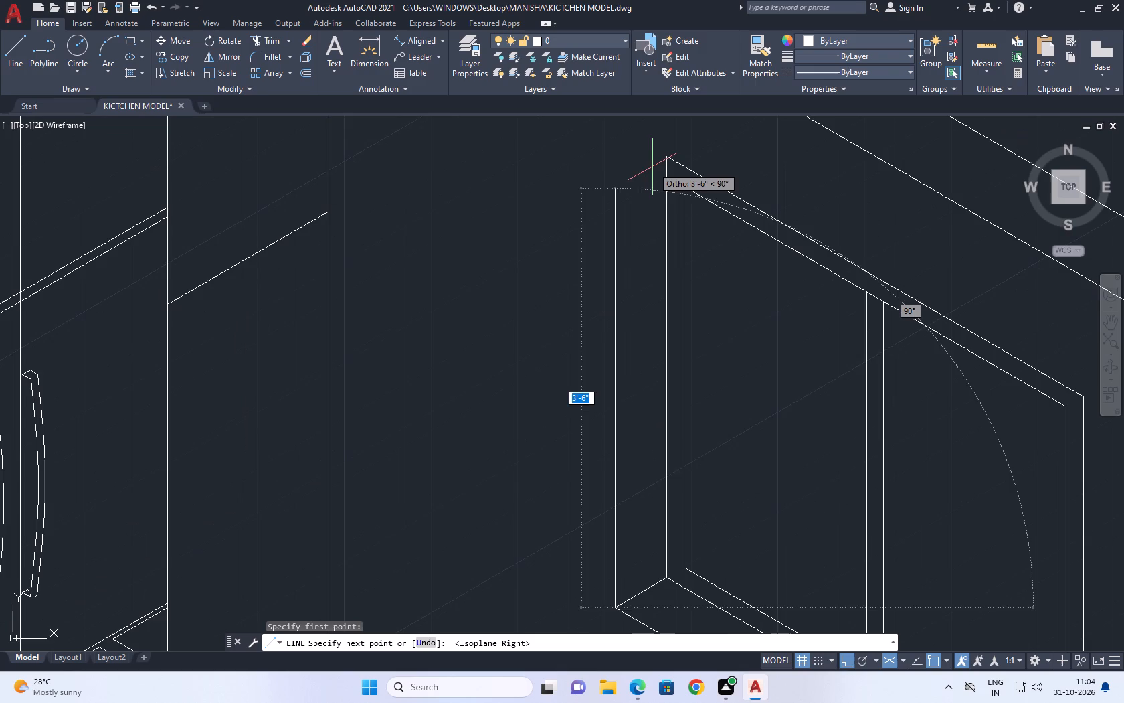
pyautogui.scroll(1, 652, 167)
pyautogui.click(597, 162)
pyautogui.rightClick(599, 160)
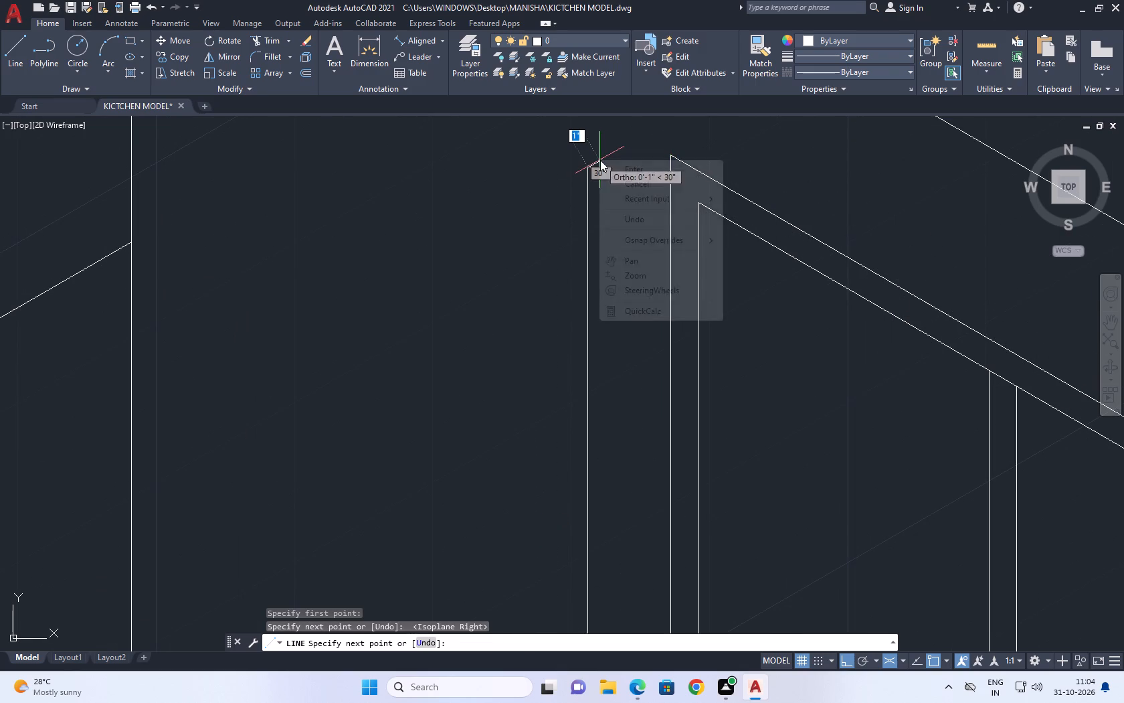
pyautogui.click(630, 175)
# Draw a line parallel to the sill's side edge from the frame's refrigerator-side outer top corner past the new vertical line.
pyautogui.click(10, 39)
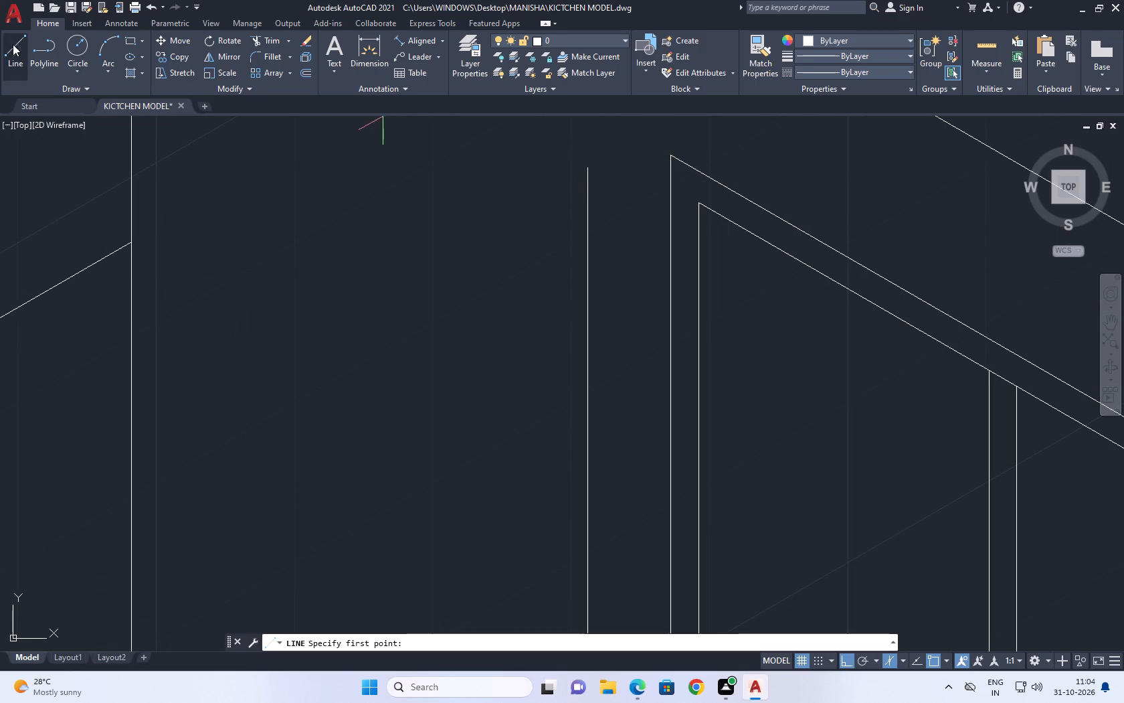
pyautogui.click(670, 157)
pyautogui.click(526, 232)
pyautogui.rightClick(529, 203)
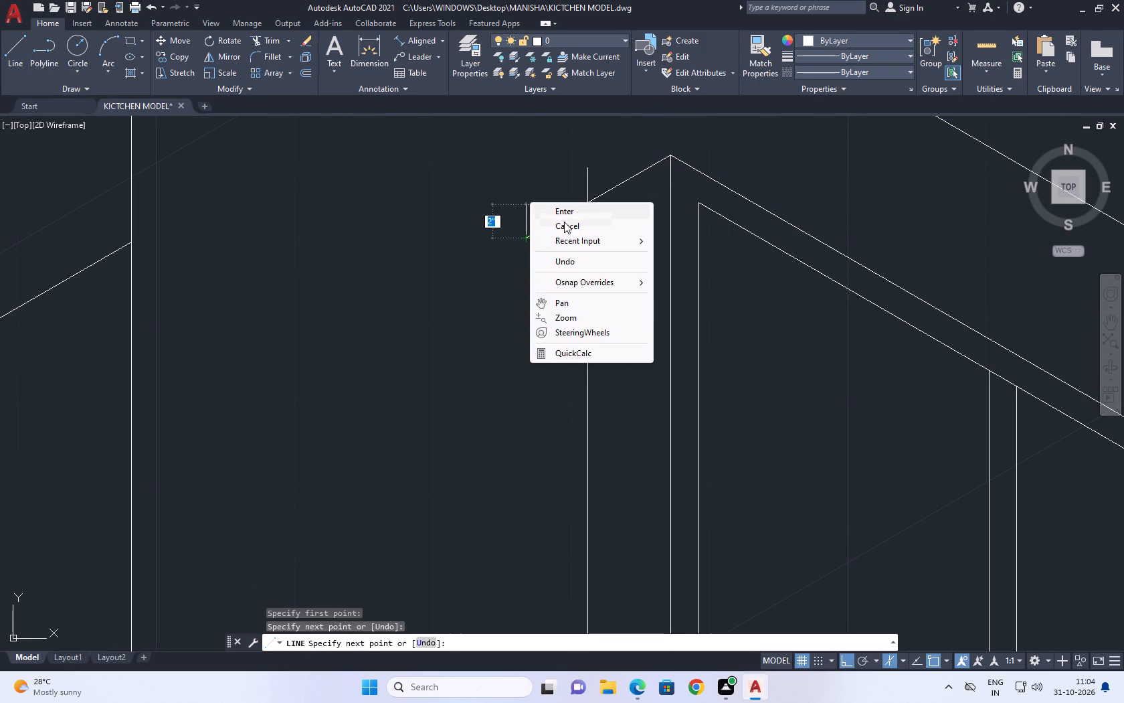
pyautogui.click(565, 222)
# Trim the overhanging ends of the vertical and slanted lines where they cross in front of the frame's refrigerator-side top corner.
pyautogui.click(273, 42)
pyautogui.moveTo(363, 178); pyautogui.dragTo(432, 234, button='middle')
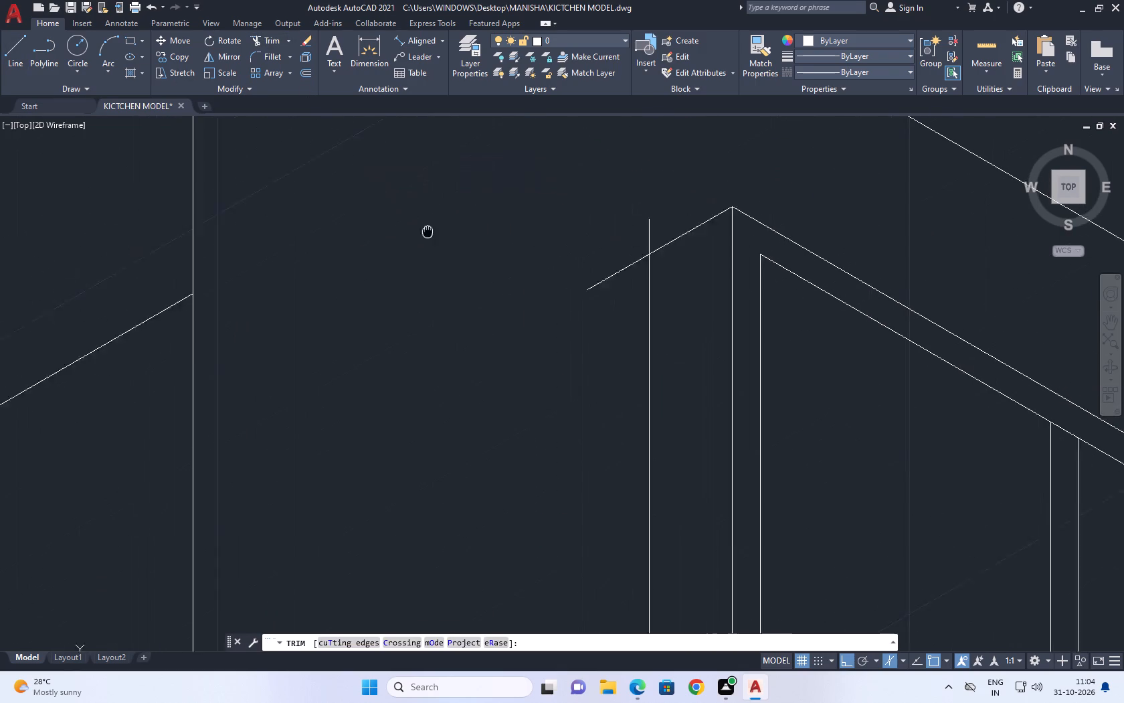
pyautogui.moveTo(432, 234); pyautogui.dragTo(459, 248, button='middle')
pyautogui.click(692, 227)
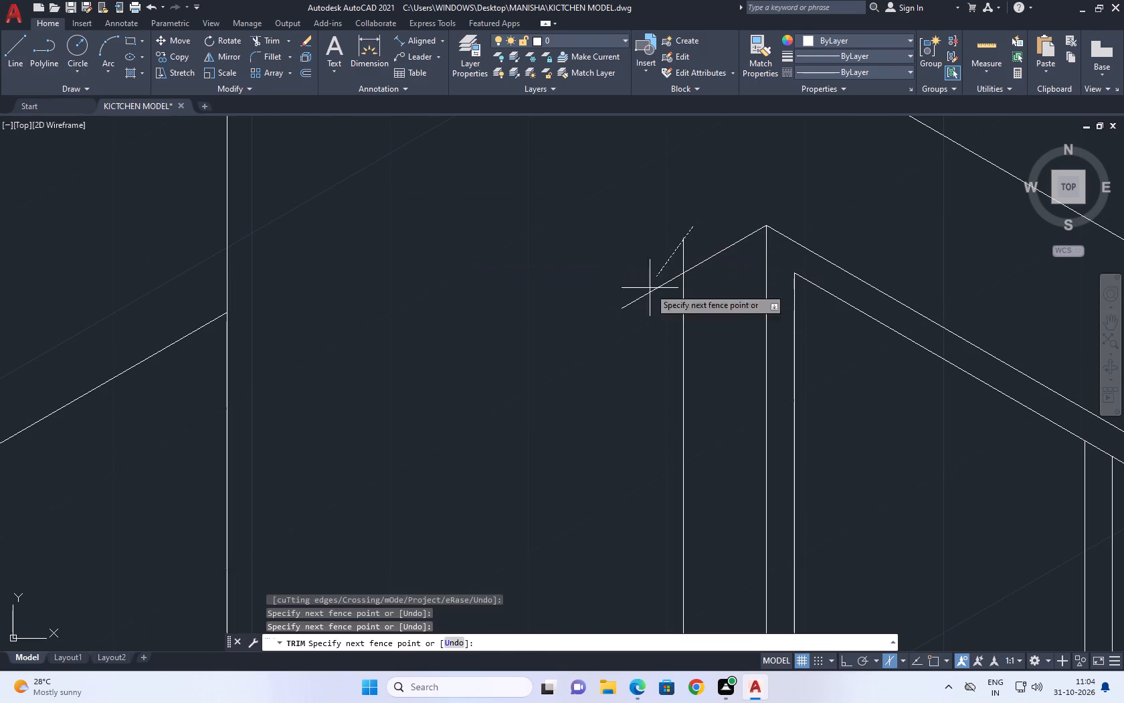
pyautogui.click(618, 334)
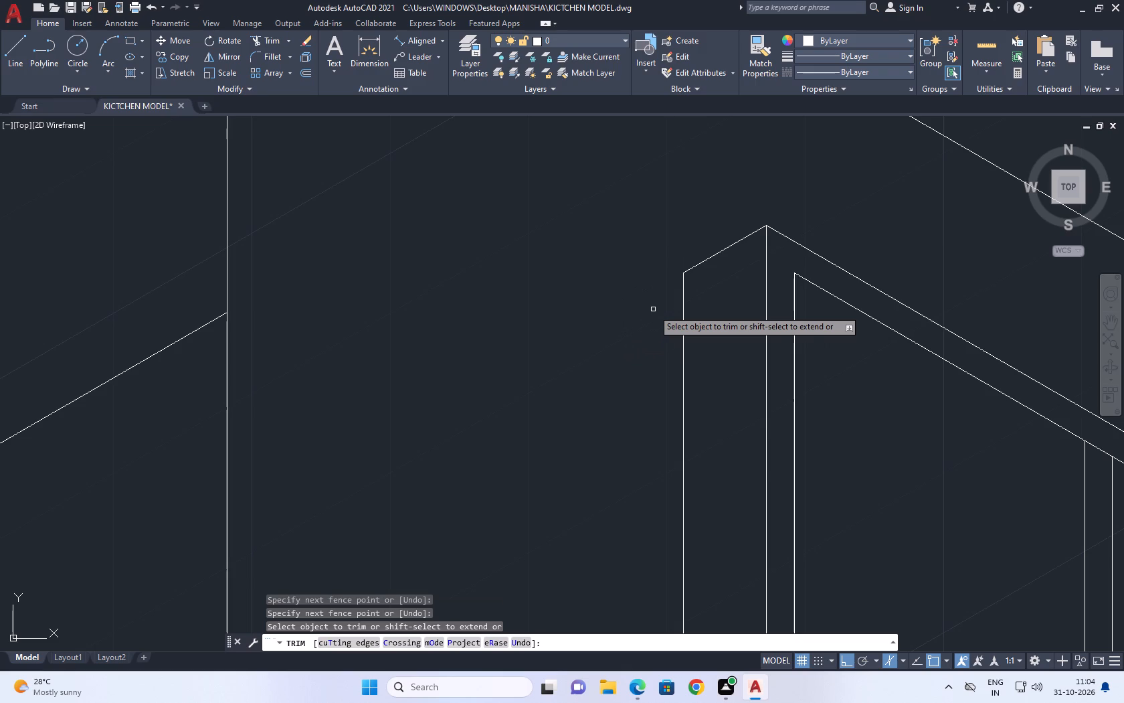
pyautogui.scroll(-1, 653, 309)
pyautogui.moveTo(652, 282); pyautogui.dragTo(625, 294, button='middle')
pyautogui.rightClick(614, 241)
pyautogui.click(630, 258)
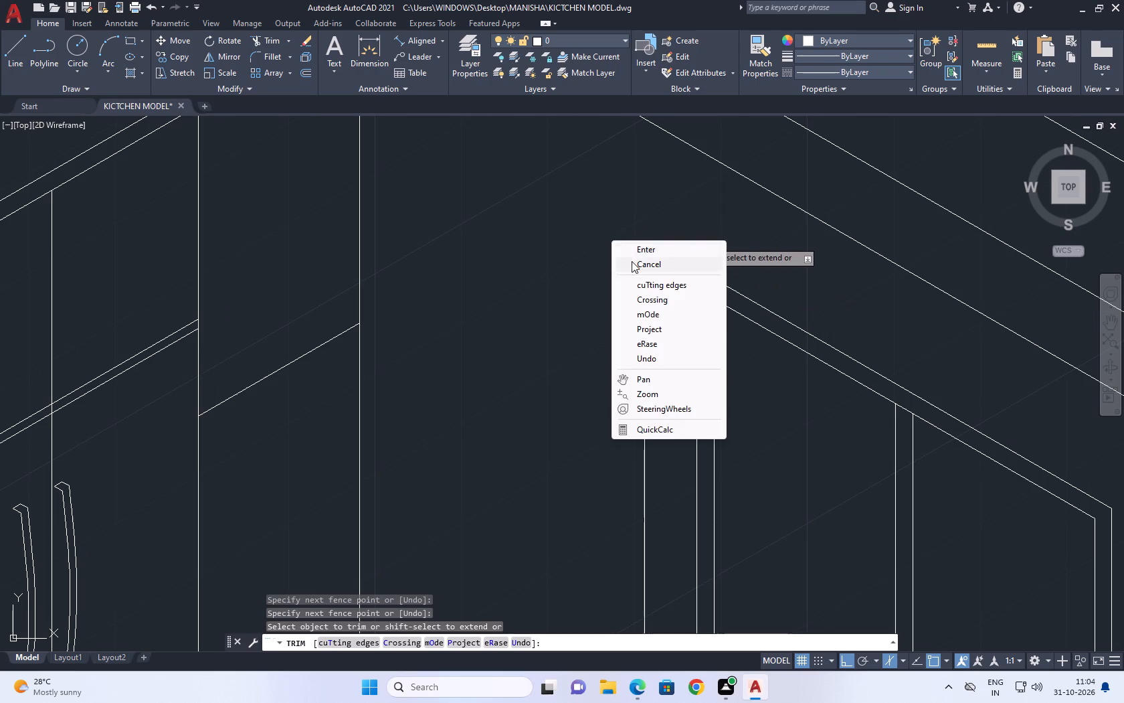
# Draw a line about 3'-11" long at 330° from the projecting top corner, parallel to the frame's top edge.
pyautogui.click(8, 46)
pyautogui.moveTo(558, 281); pyautogui.dragTo(500, 211, button='middle')
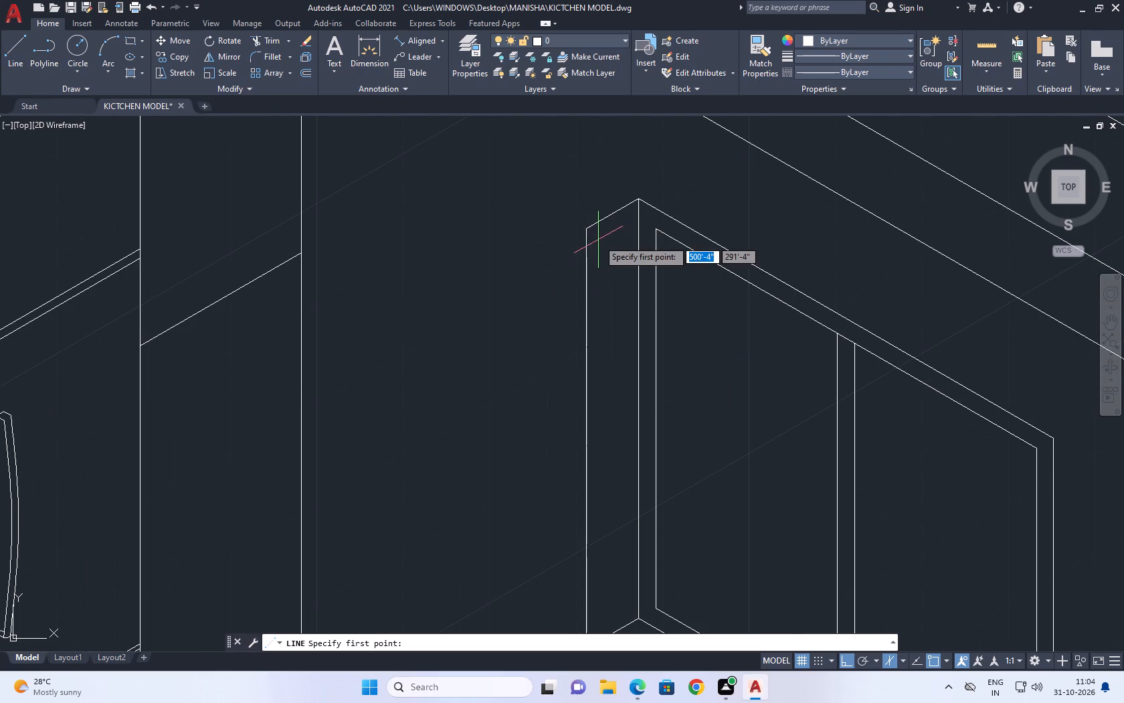
pyautogui.click(586, 230)
pyautogui.scroll(-2, 587, 229)
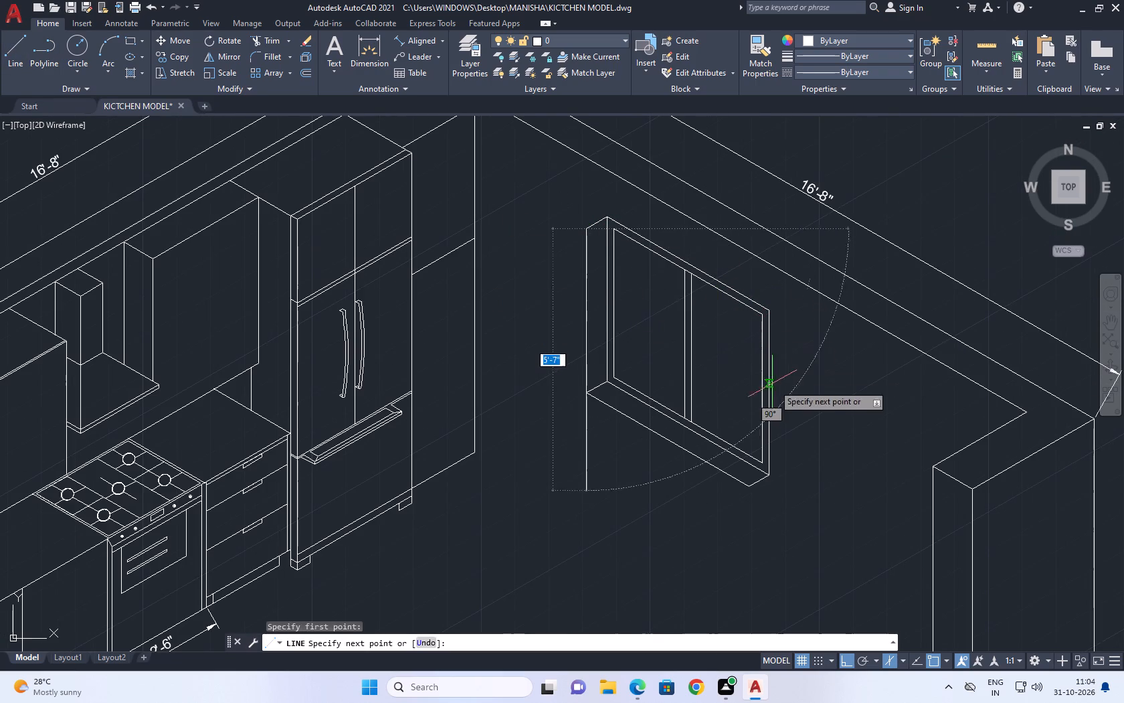
pyautogui.press('F5')
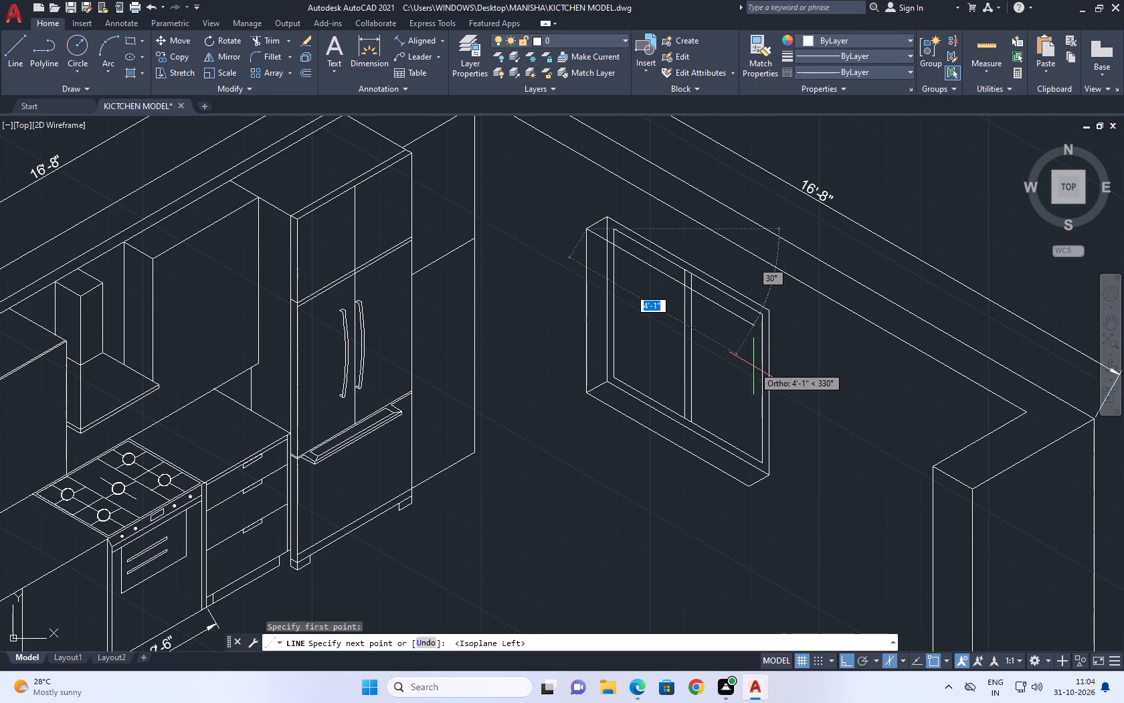
pyautogui.scroll(2, 734, 317)
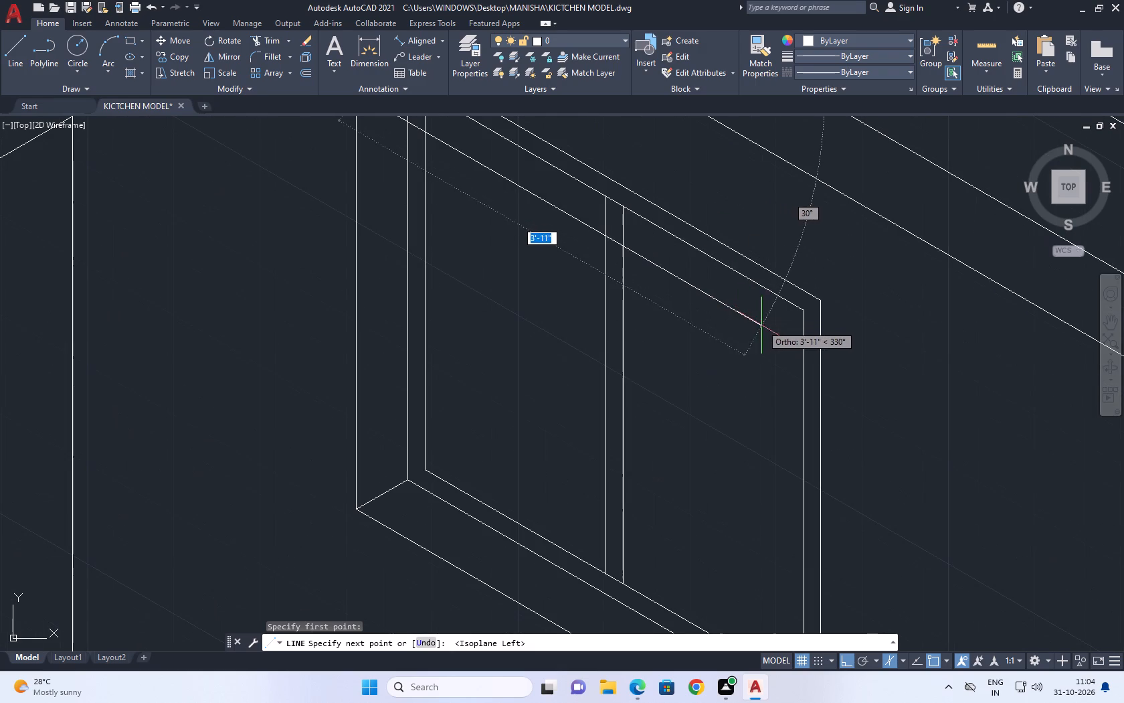
pyautogui.click(768, 331)
pyautogui.press('Escape')
# Draw a slanted depth line from the frame's inner top corner farther from the refrigerator past the new front edge's end.
pyautogui.write('L')
pyautogui.press('space')
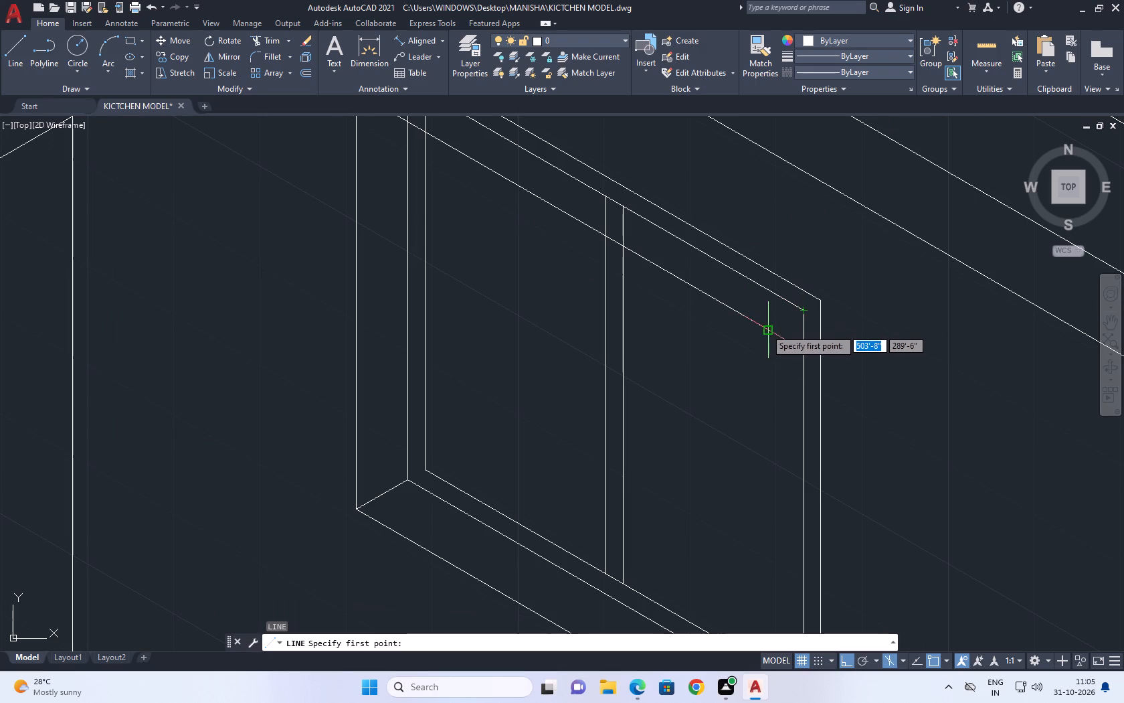
pyautogui.click(808, 311)
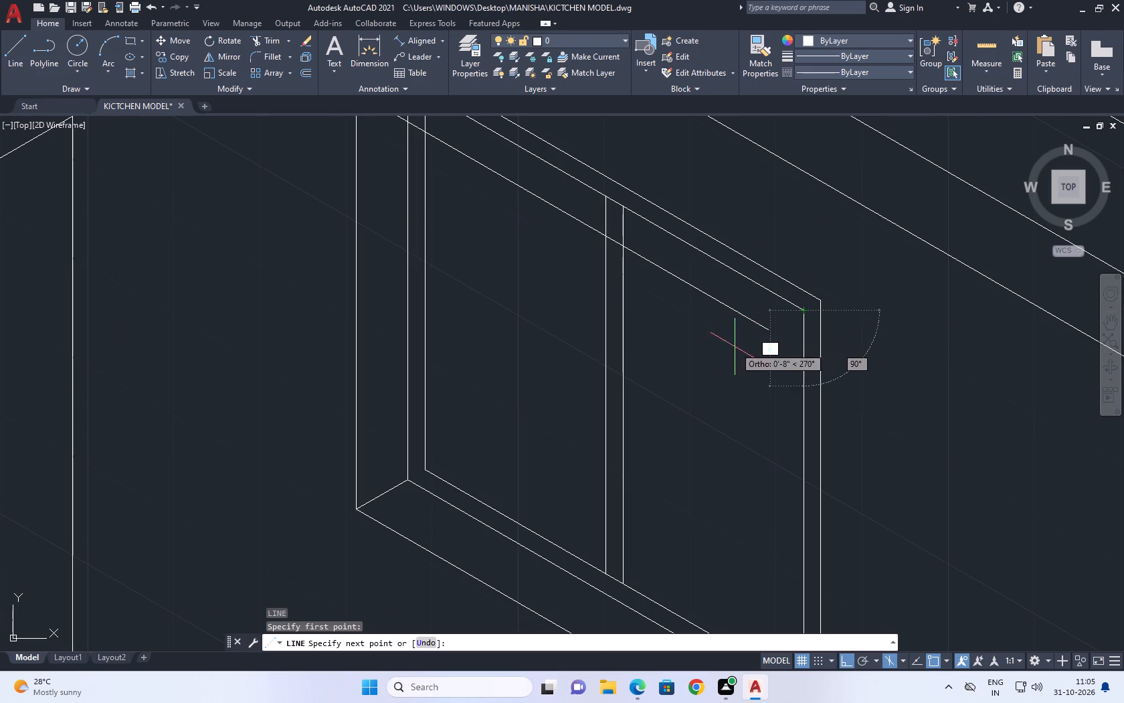
pyautogui.press('F5')
pyautogui.click(737, 344)
pyautogui.press('Escape')
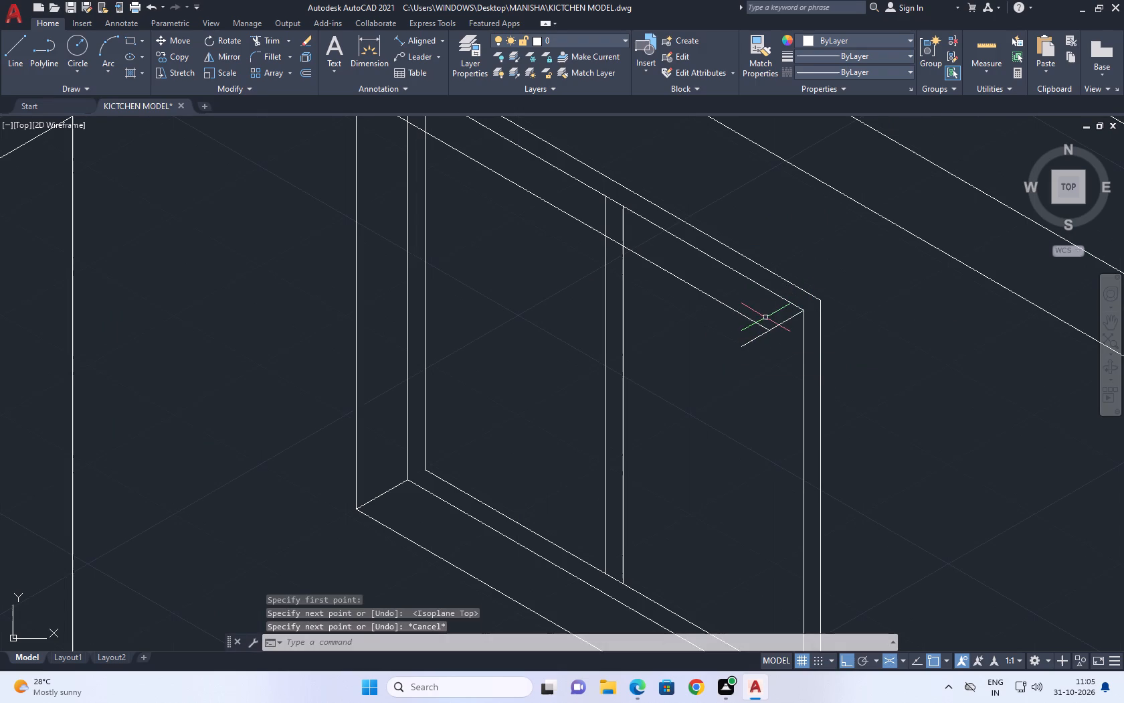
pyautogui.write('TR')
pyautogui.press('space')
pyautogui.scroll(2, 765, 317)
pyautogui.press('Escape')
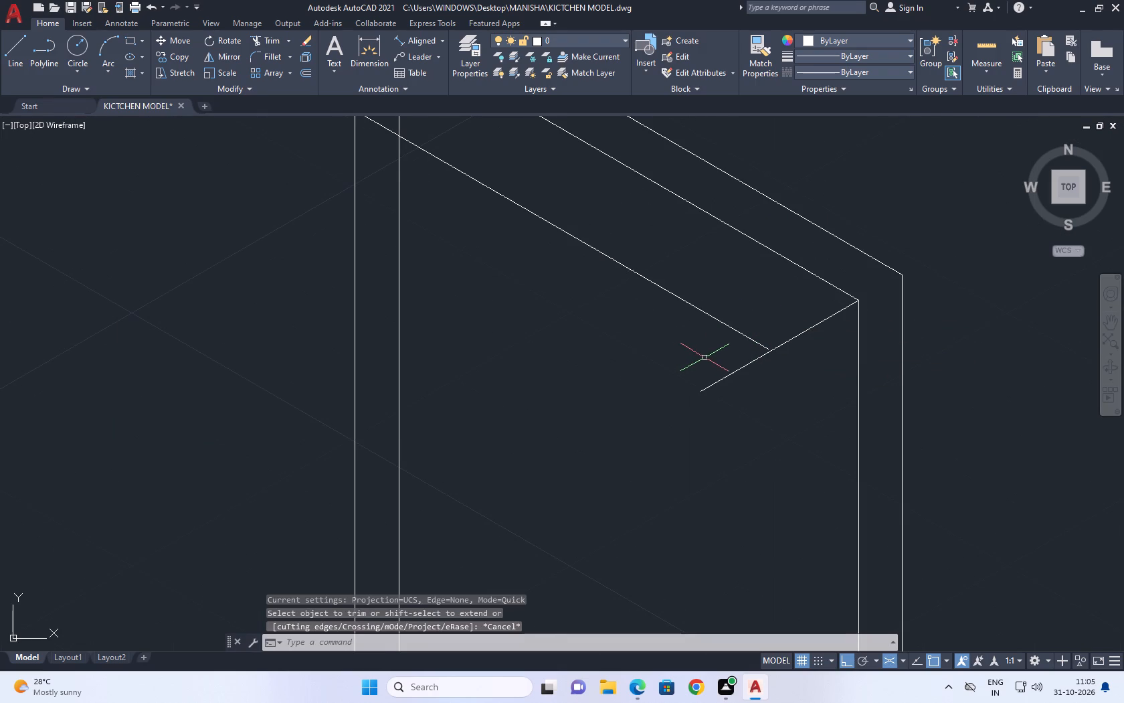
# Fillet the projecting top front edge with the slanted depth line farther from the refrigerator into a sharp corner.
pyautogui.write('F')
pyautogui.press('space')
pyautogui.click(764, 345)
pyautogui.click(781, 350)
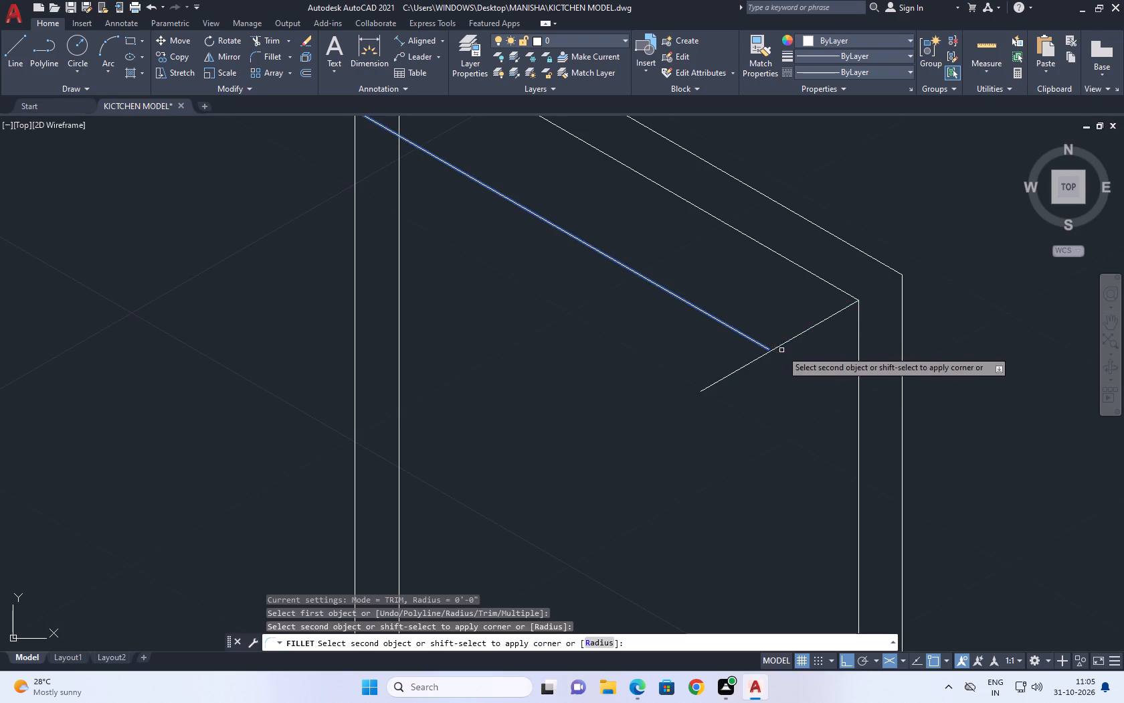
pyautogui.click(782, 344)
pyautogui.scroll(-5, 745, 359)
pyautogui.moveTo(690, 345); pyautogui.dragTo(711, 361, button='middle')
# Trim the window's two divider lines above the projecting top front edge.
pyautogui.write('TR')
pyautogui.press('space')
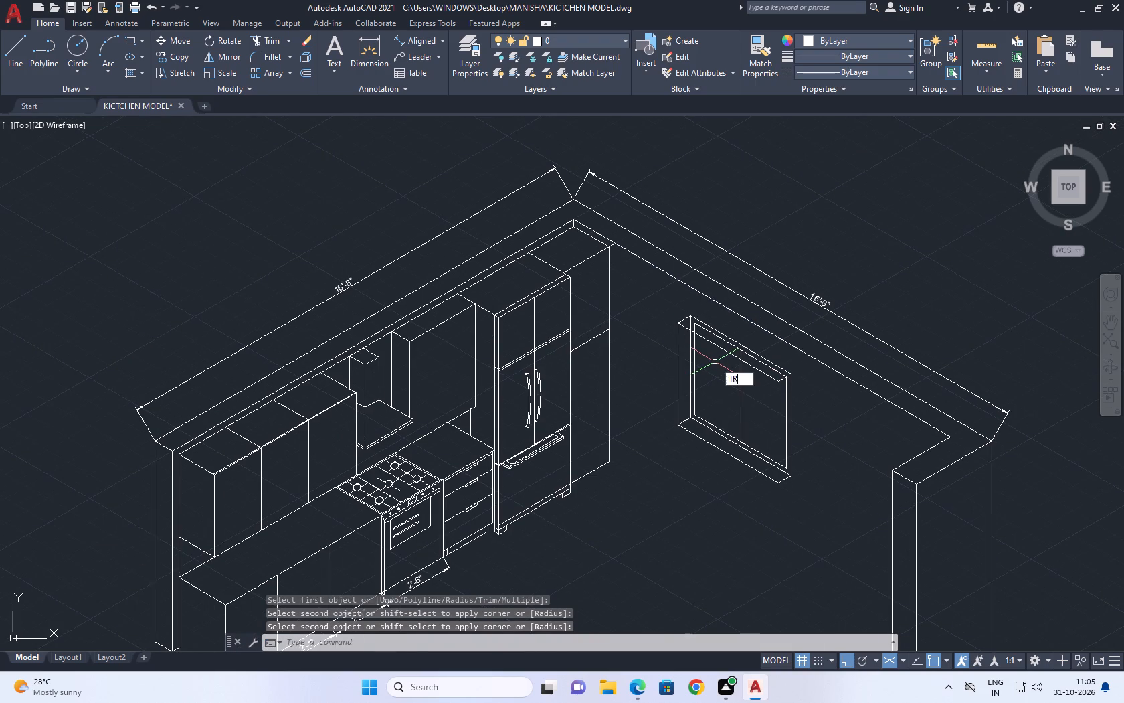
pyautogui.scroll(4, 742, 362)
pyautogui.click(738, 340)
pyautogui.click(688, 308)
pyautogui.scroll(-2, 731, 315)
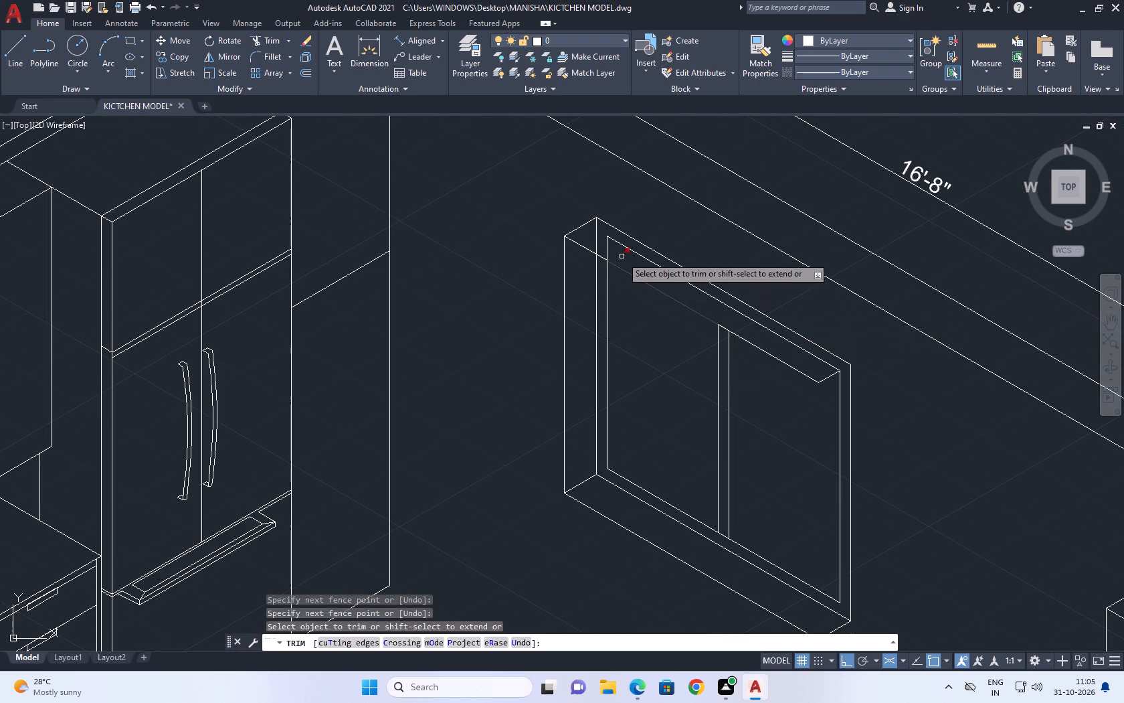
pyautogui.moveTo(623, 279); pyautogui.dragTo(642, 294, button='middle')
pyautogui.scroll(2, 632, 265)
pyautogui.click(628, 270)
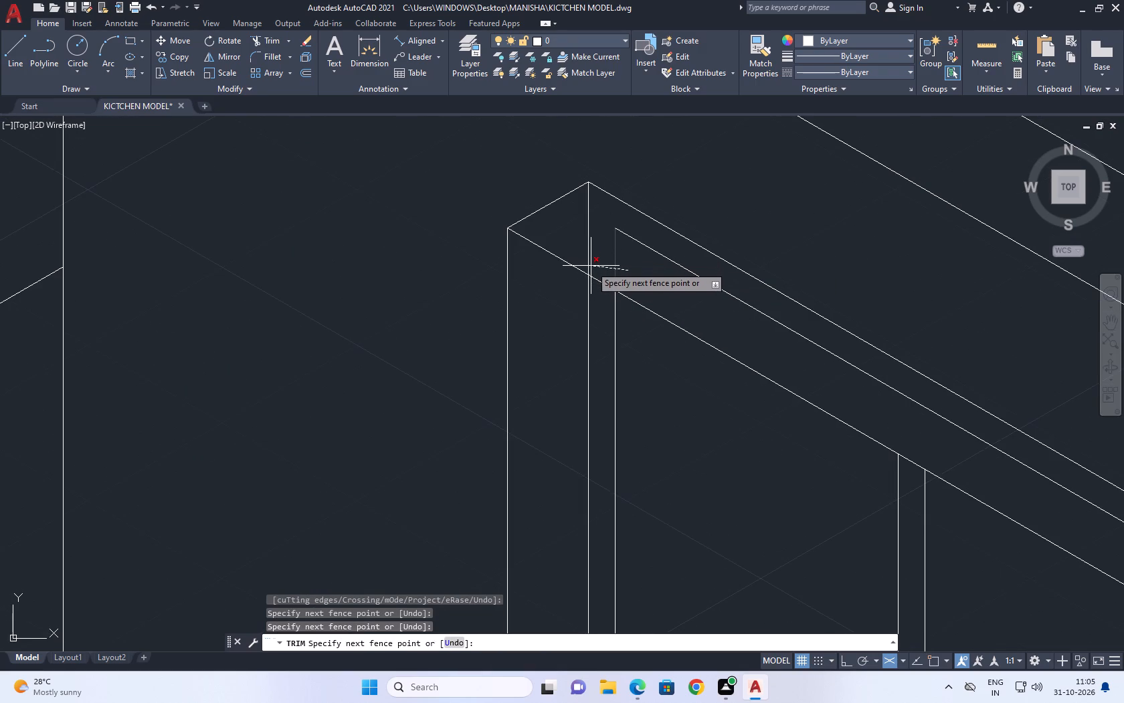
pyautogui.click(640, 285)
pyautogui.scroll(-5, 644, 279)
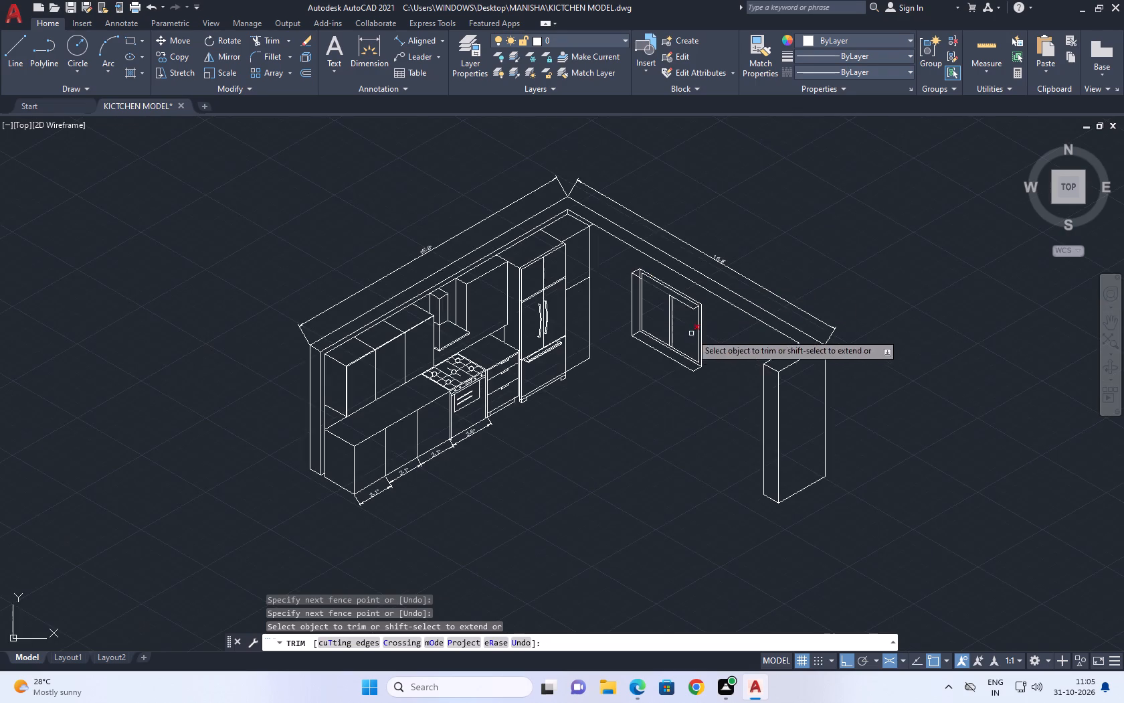
# Trim the projecting top edge between the inner frame and divider, and the outer frame's refrigerator-side vertical above that edge.
pyautogui.scroll(2, 651, 285)
pyautogui.moveTo(620, 279); pyautogui.dragTo(633, 291, button='middle')
pyautogui.scroll(1, 626, 298)
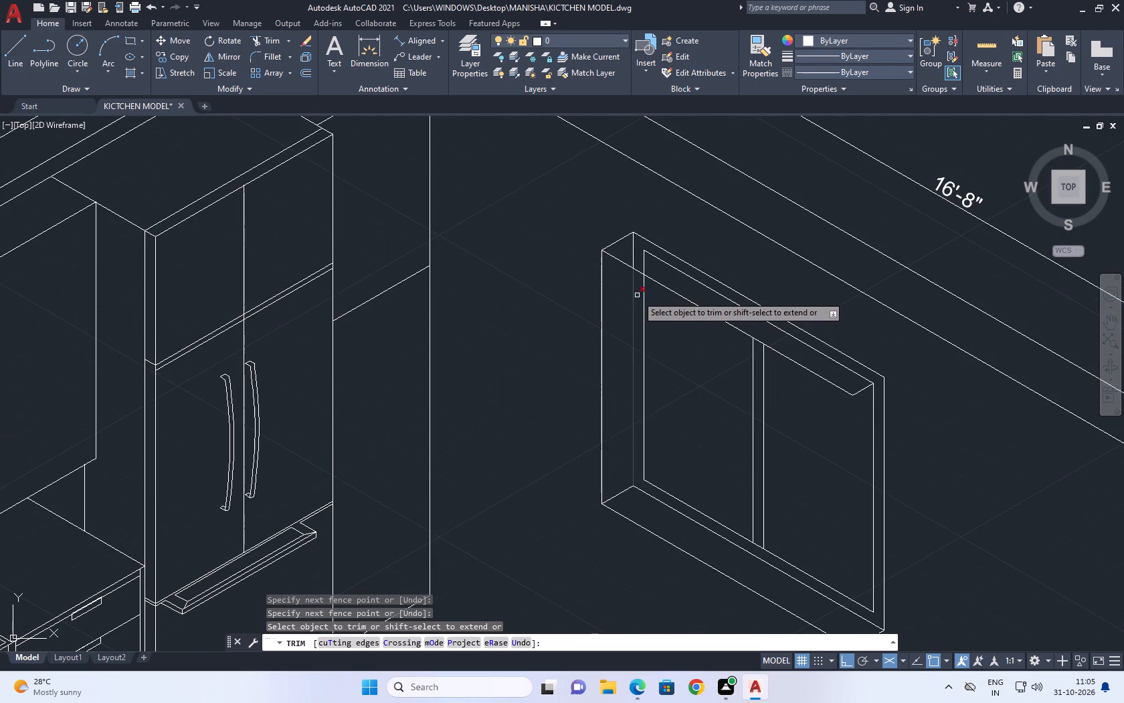
pyautogui.moveTo(624, 261); pyautogui.dragTo(700, 289, button='middle')
pyautogui.scroll(1, 700, 289)
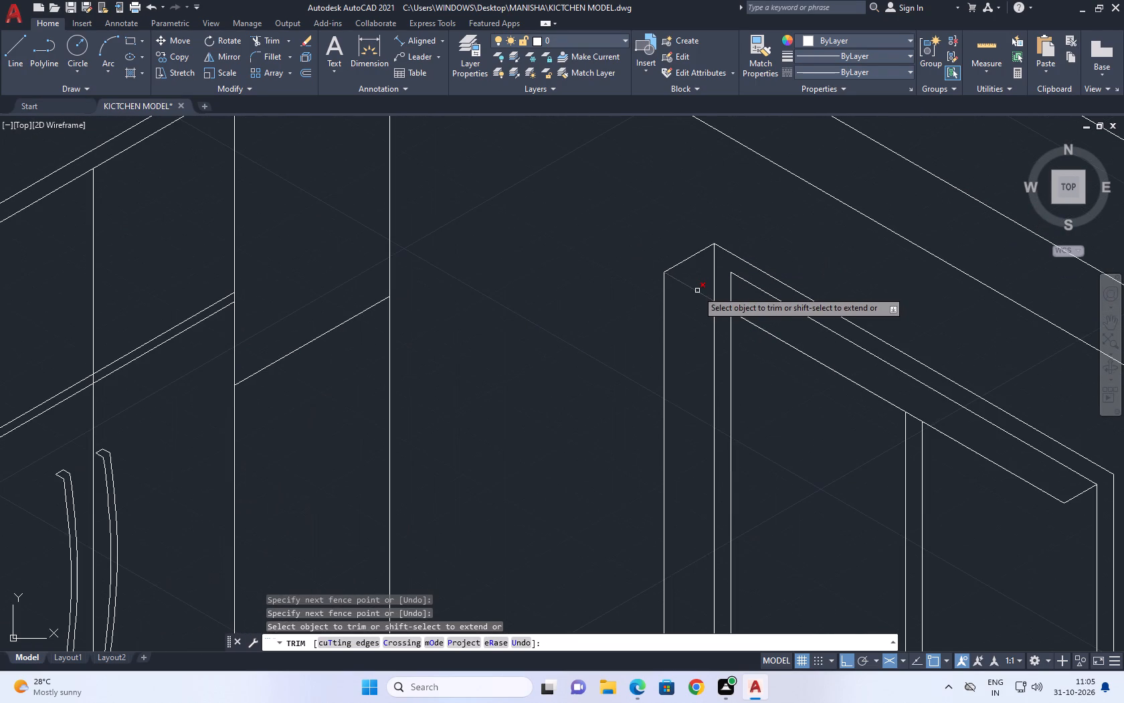
pyautogui.click(755, 311)
pyautogui.moveTo(745, 366); pyautogui.dragTo(748, 388)
pyautogui.moveTo(775, 378); pyautogui.dragTo(759, 346, button='middle')
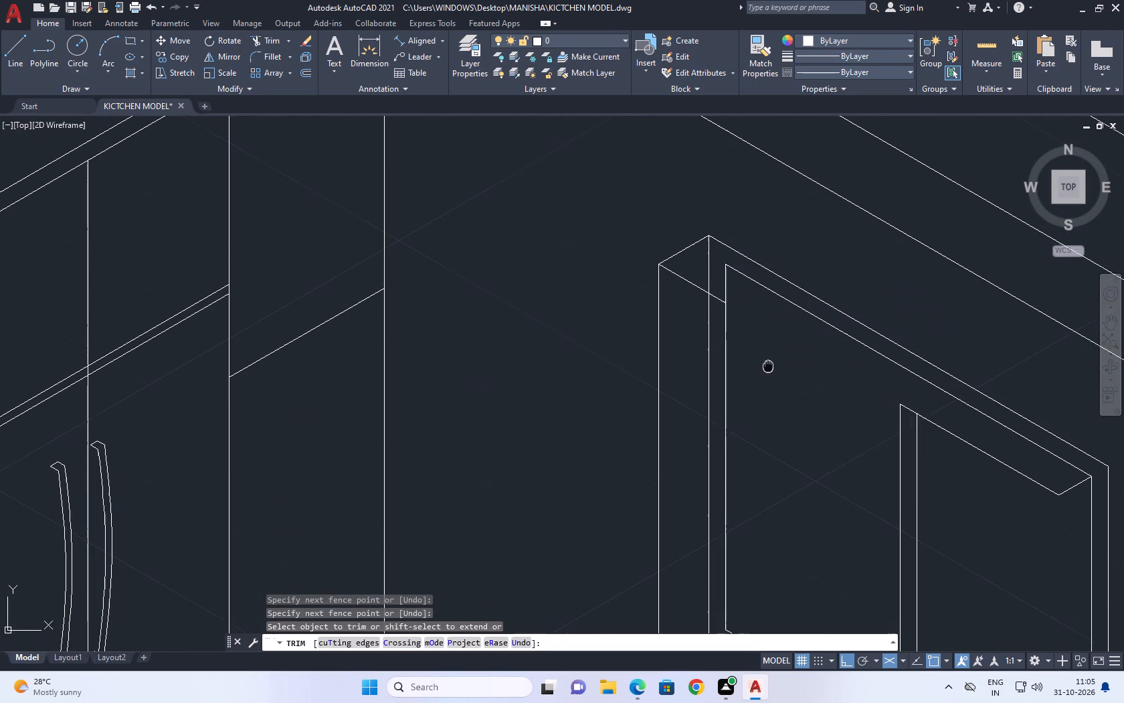
pyautogui.moveTo(759, 346); pyautogui.dragTo(719, 281, button='middle')
pyautogui.click(650, 180)
pyautogui.click(668, 197)
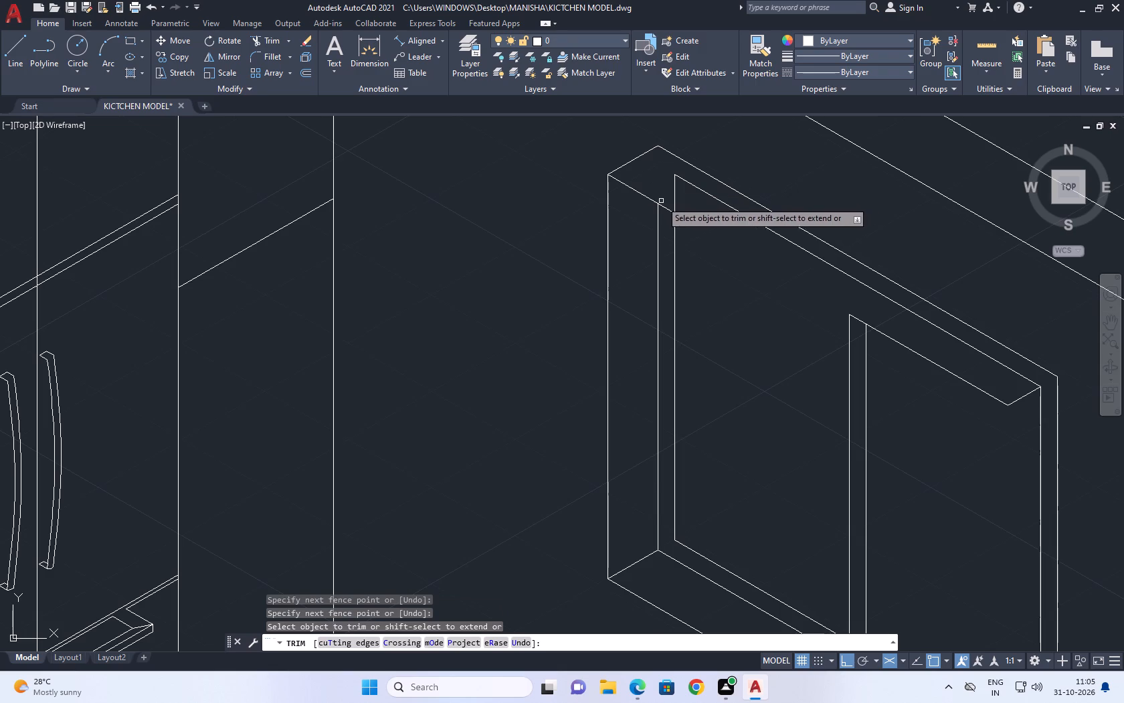
# Trim away the projecting top edge beyond the divider and the leftover slanted depth line at the far inner corner.
pyautogui.moveTo(704, 229); pyautogui.dragTo(616, 169, button='middle')
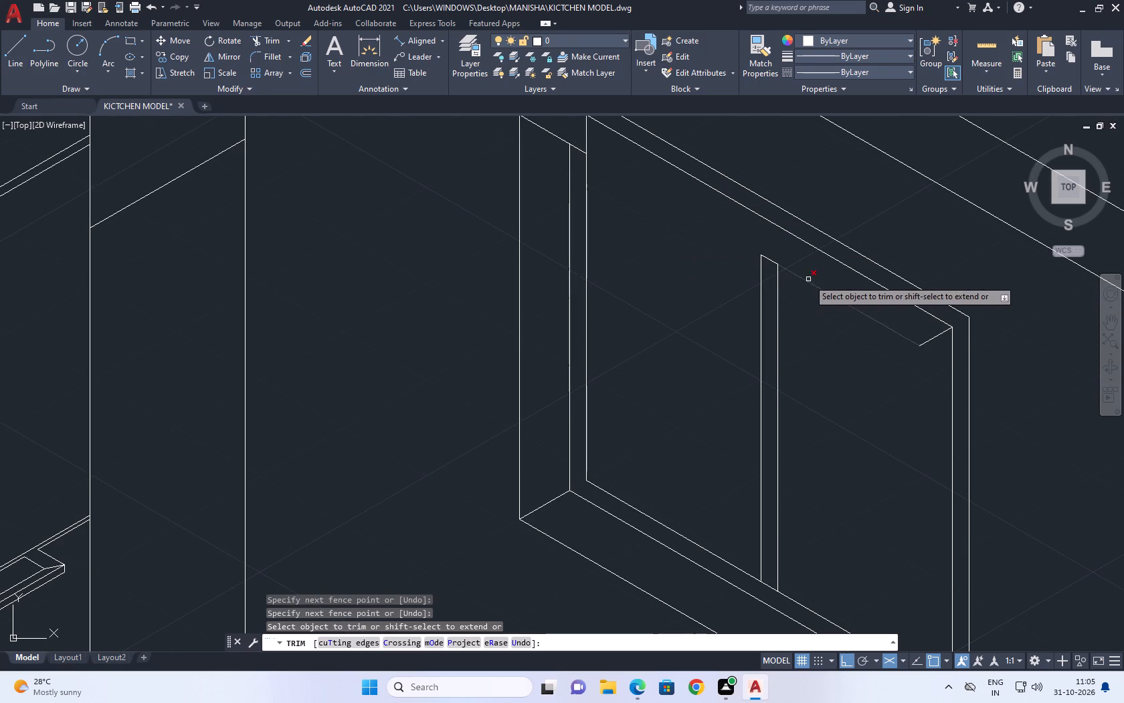
pyautogui.click(813, 279)
pyautogui.click(808, 313)
pyautogui.moveTo(800, 287); pyautogui.dragTo(748, 291, button='middle')
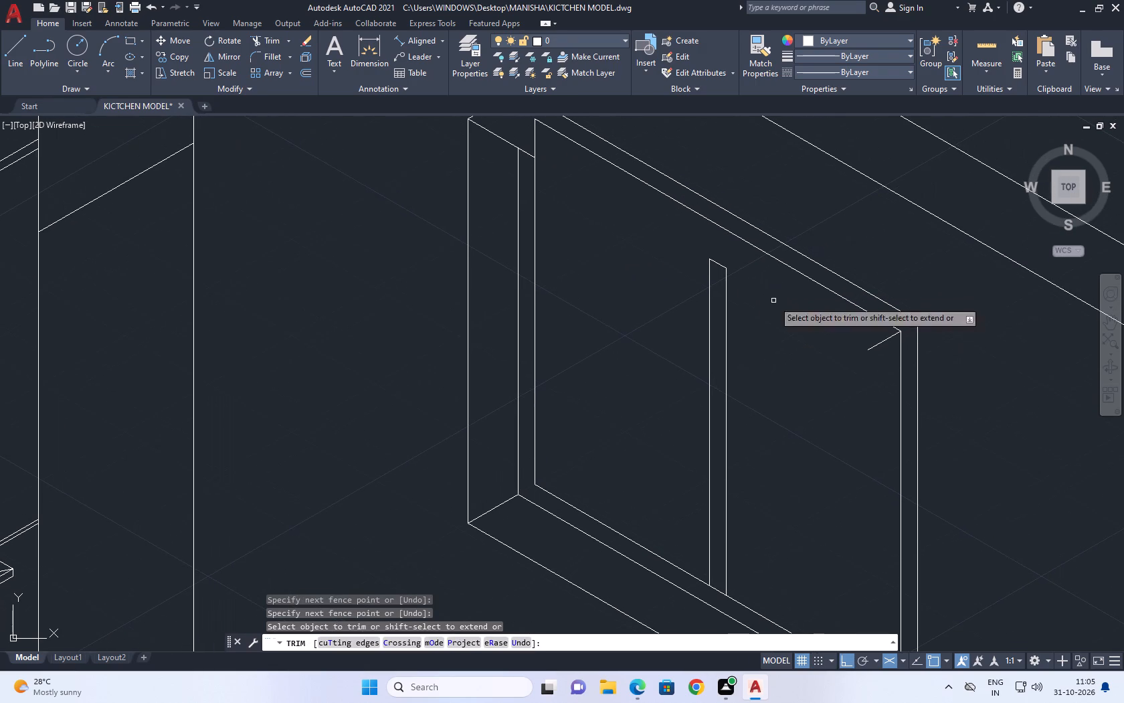
pyautogui.click(868, 340)
pyautogui.click(886, 367)
pyautogui.moveTo(640, 272); pyautogui.dragTo(719, 343, button='middle')
pyautogui.press('Escape')
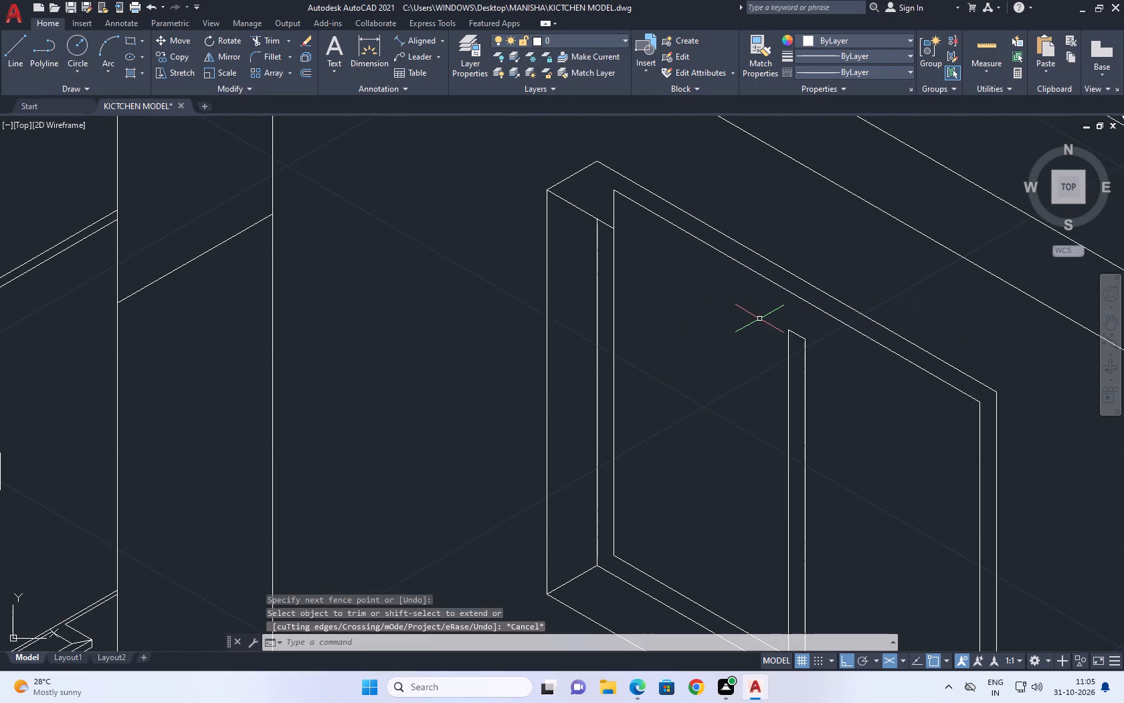
# Extend both window divider lines up to the inner frame's top edge.
pyautogui.press('e')
pyautogui.press('x')
pyautogui.press('space')
pyautogui.click(702, 366)
pyautogui.click(842, 402)
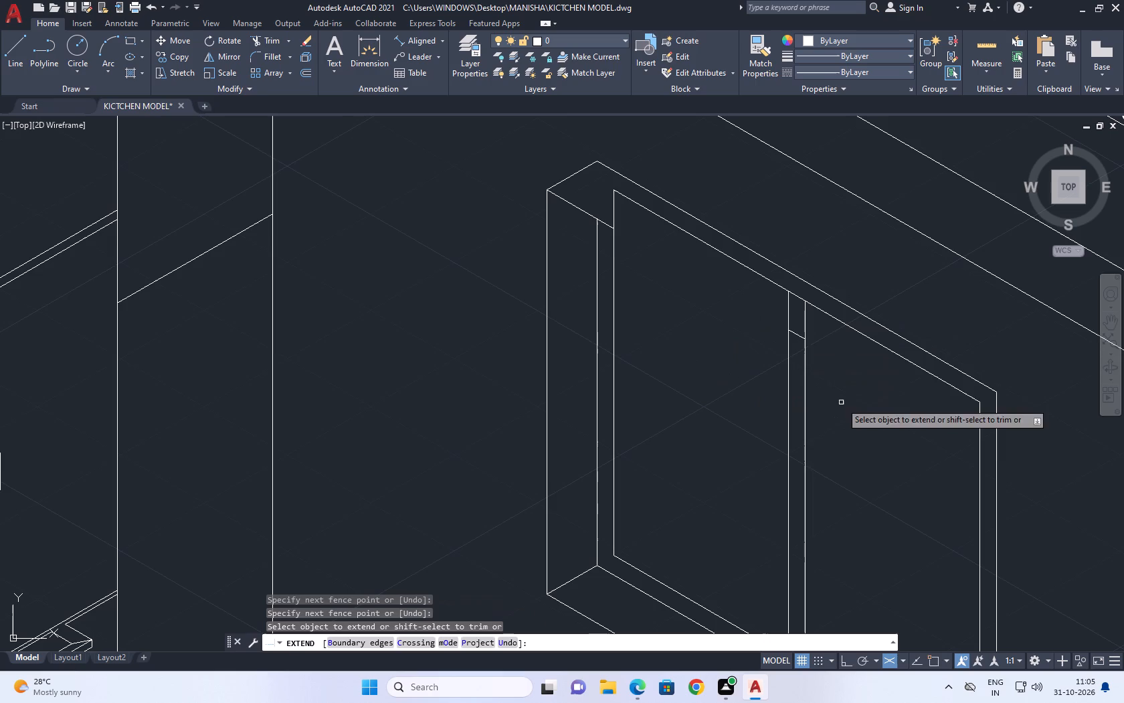
pyautogui.press('Escape')
# Delete the short leftover slanted segment between the two divider lines.
pyautogui.scroll(2, 784, 328)
pyautogui.moveTo(725, 302); pyautogui.dragTo(734, 303)
pyautogui.moveTo(880, 407); pyautogui.dragTo(876, 416)
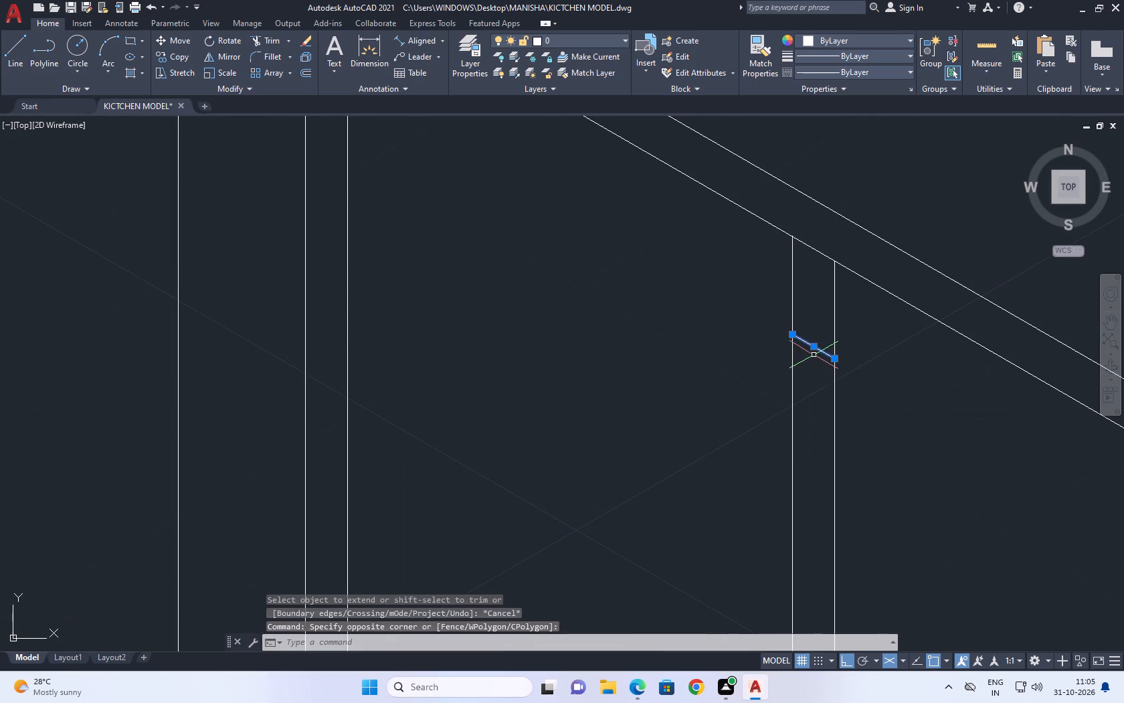
pyautogui.press('Delete')
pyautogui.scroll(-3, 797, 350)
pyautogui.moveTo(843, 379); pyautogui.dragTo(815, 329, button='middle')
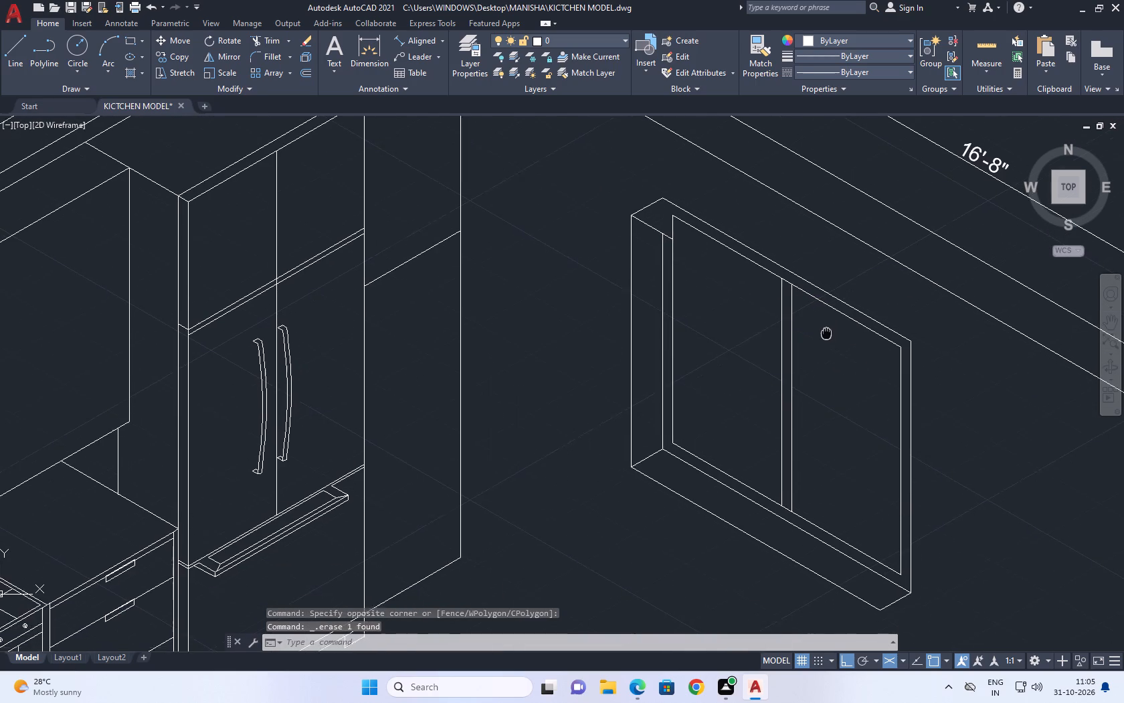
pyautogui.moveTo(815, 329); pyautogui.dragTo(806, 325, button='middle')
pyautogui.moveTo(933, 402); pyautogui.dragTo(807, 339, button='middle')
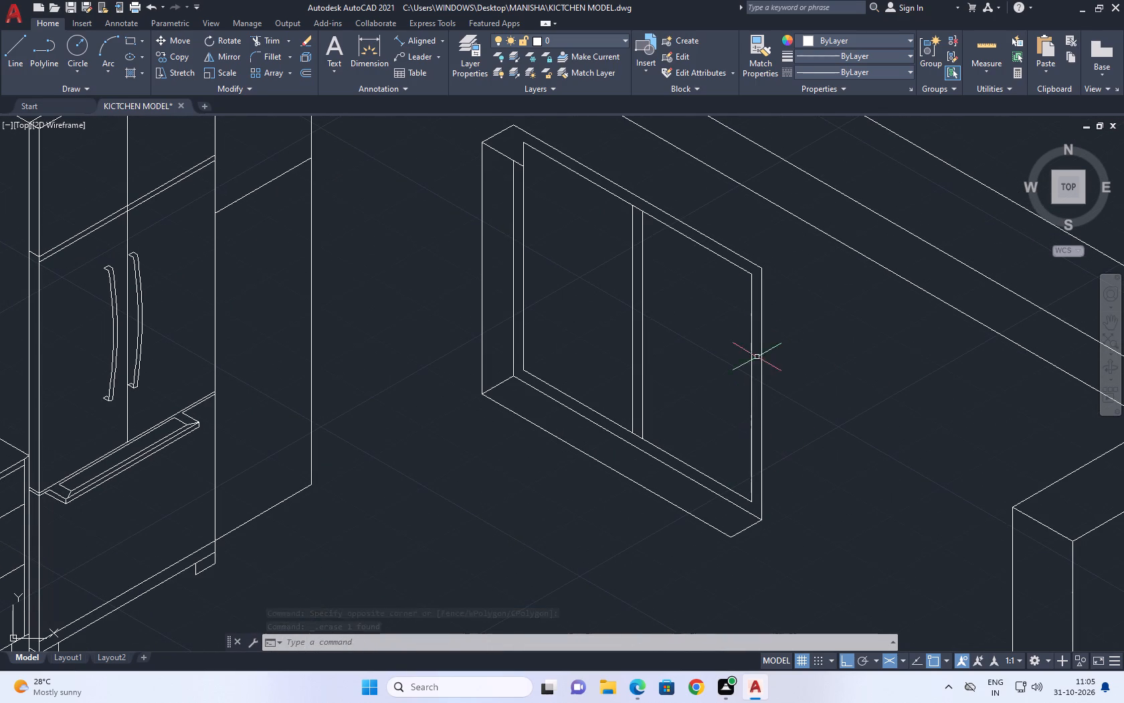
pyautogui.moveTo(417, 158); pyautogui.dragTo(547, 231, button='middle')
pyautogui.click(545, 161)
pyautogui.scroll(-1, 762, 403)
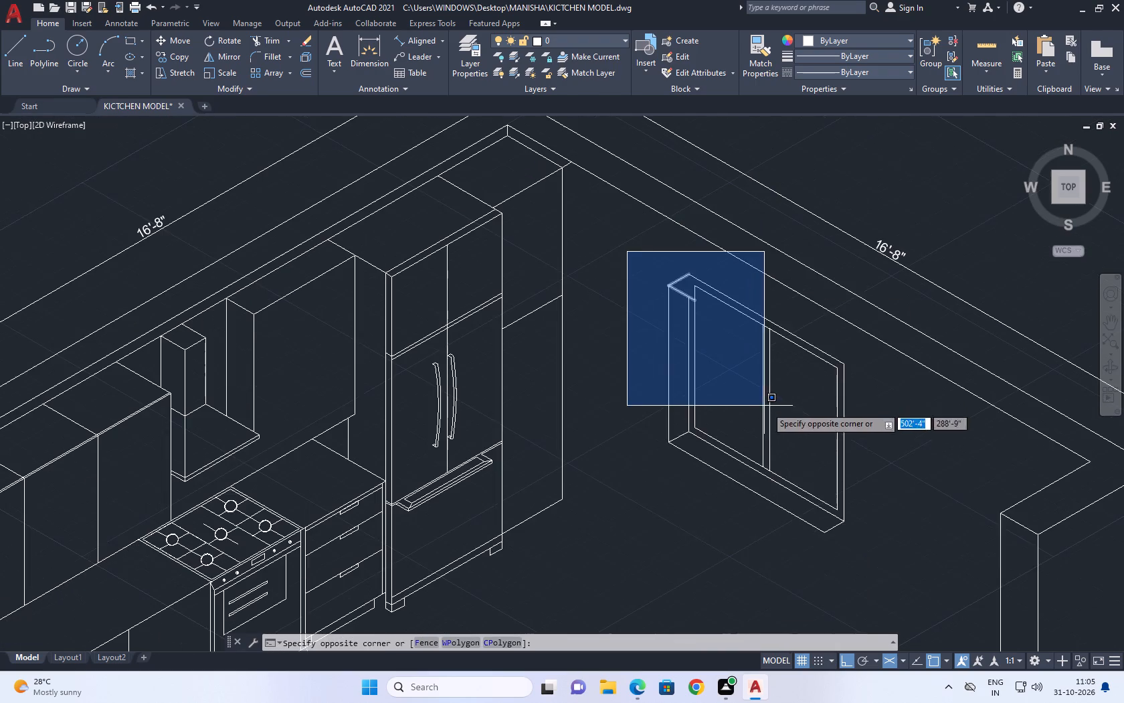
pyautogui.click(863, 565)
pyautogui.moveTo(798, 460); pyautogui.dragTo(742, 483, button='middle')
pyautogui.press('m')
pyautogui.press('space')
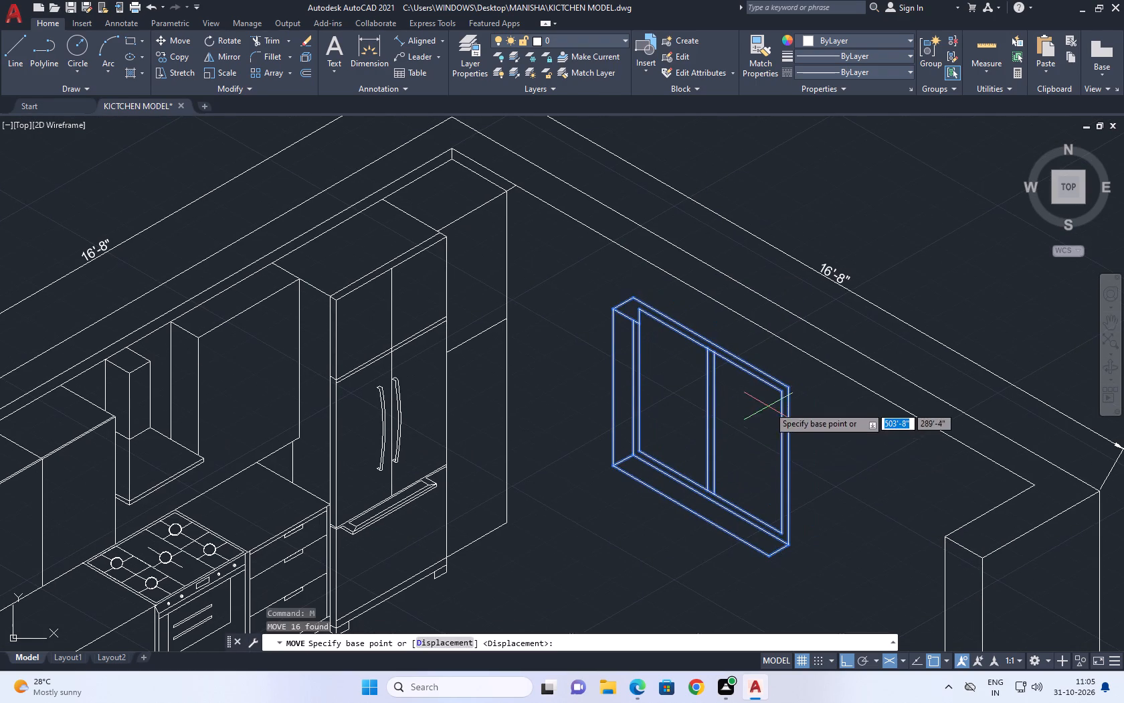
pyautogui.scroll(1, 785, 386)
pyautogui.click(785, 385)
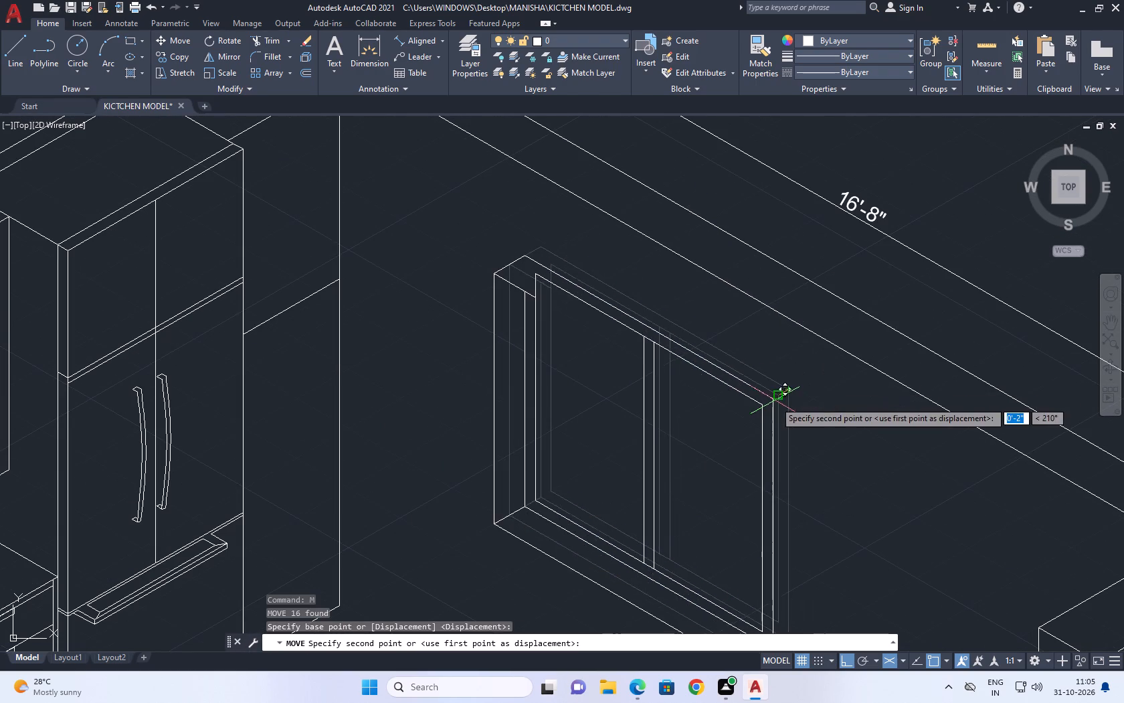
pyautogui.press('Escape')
# Draw a 6" line down from the sill's front corner farther from the refrigerator, continuing parallel to the sill past its other end.
pyautogui.scroll(-3, 777, 402)
pyautogui.moveTo(687, 325); pyautogui.dragTo(713, 309, button='middle')
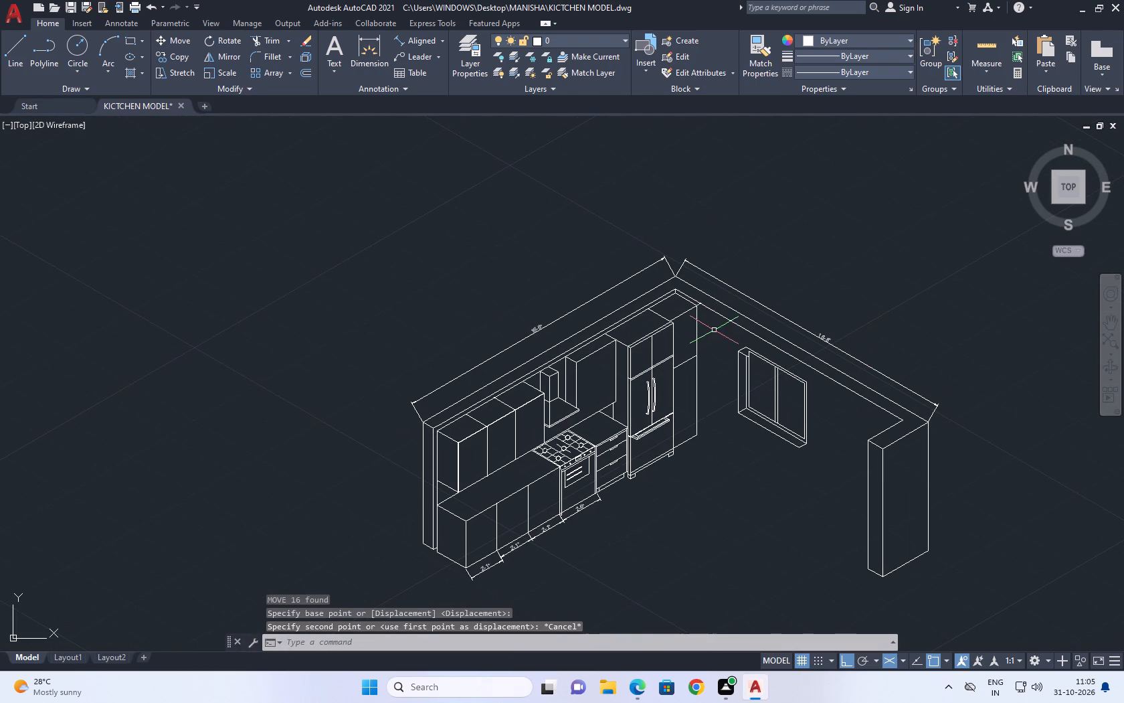
pyautogui.press('l')
pyautogui.press('space')
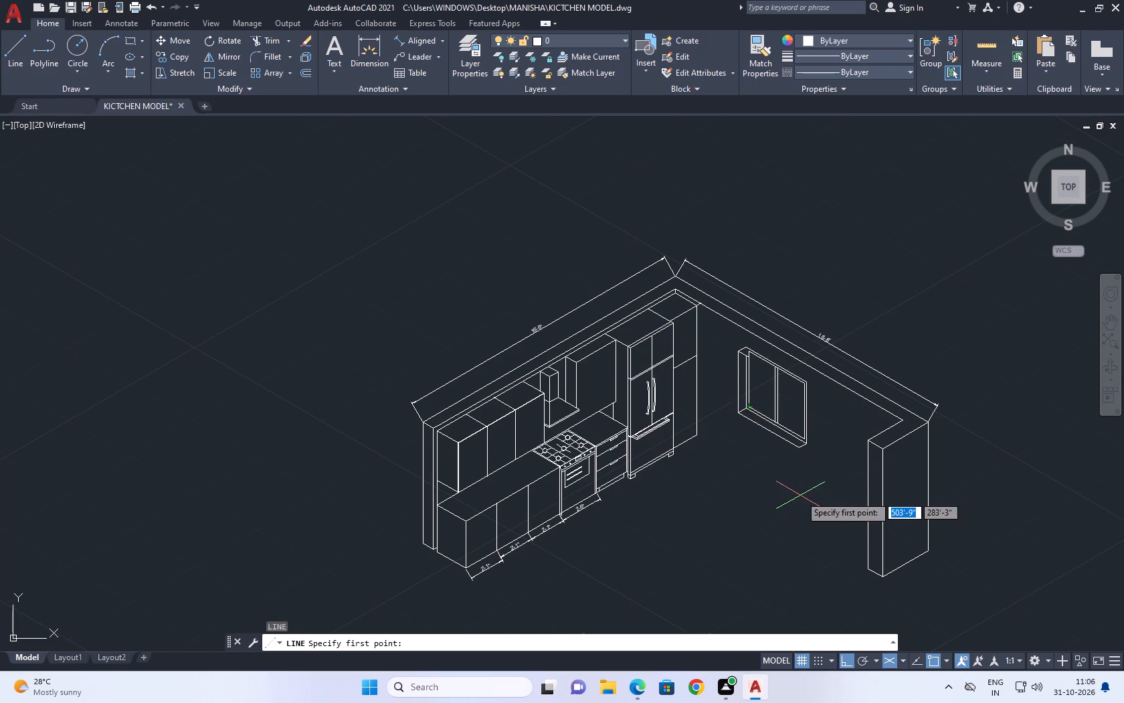
pyautogui.scroll(2, 784, 459)
pyautogui.click(824, 435)
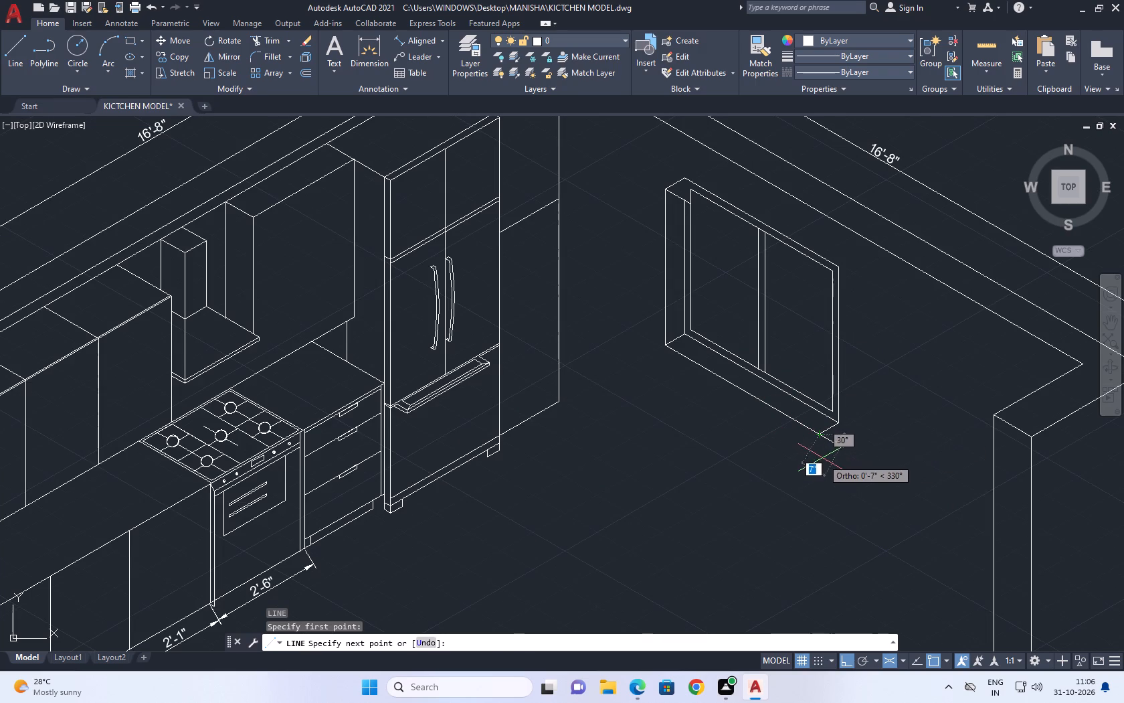
pyautogui.press('F5')
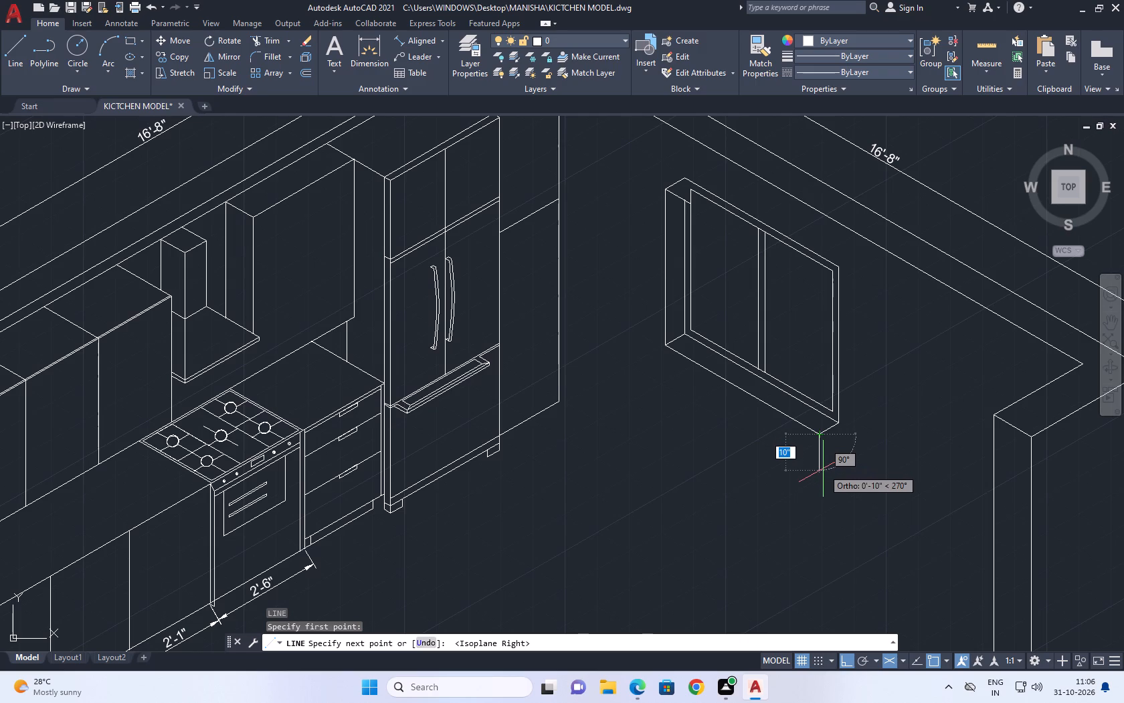
pyautogui.write('6')
pyautogui.press('space')
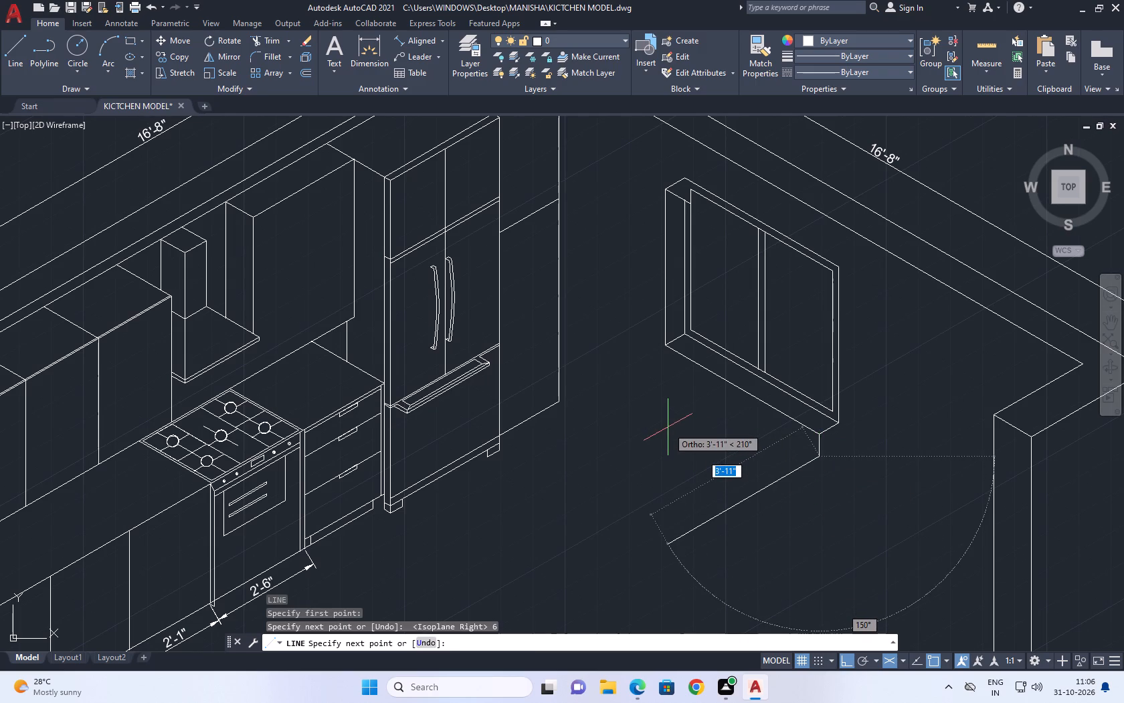
pyautogui.press('F5')
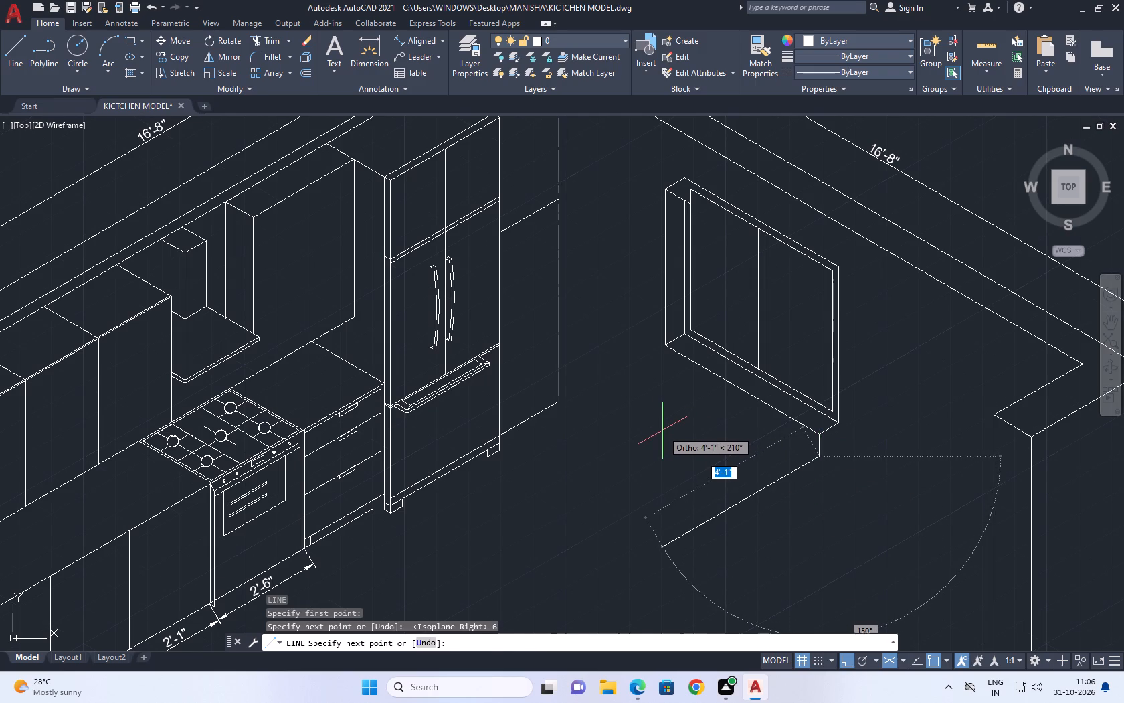
pyautogui.scroll(2, 676, 351)
pyautogui.click(600, 395)
pyautogui.press('space')
# Draw a vertical line down from the sill's refrigerator-side front corner past the new lower edge.
pyautogui.press('space')
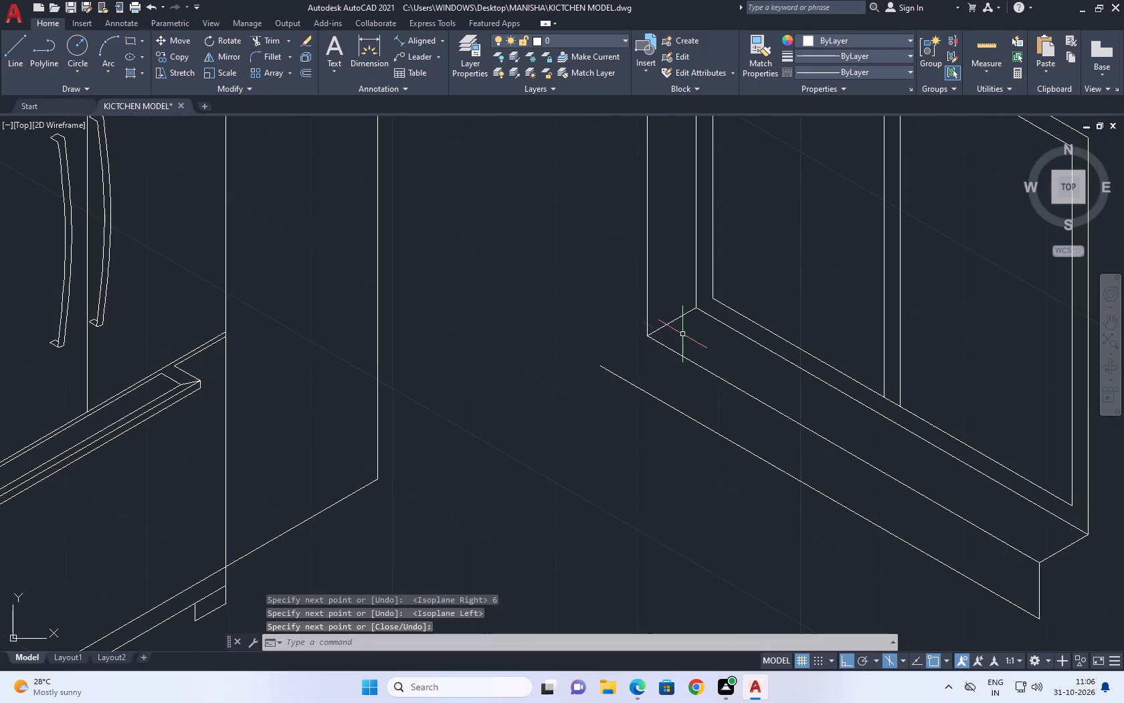
pyautogui.click(648, 334)
pyautogui.click(646, 491)
pyautogui.press('`')
pyautogui.press('Escape')
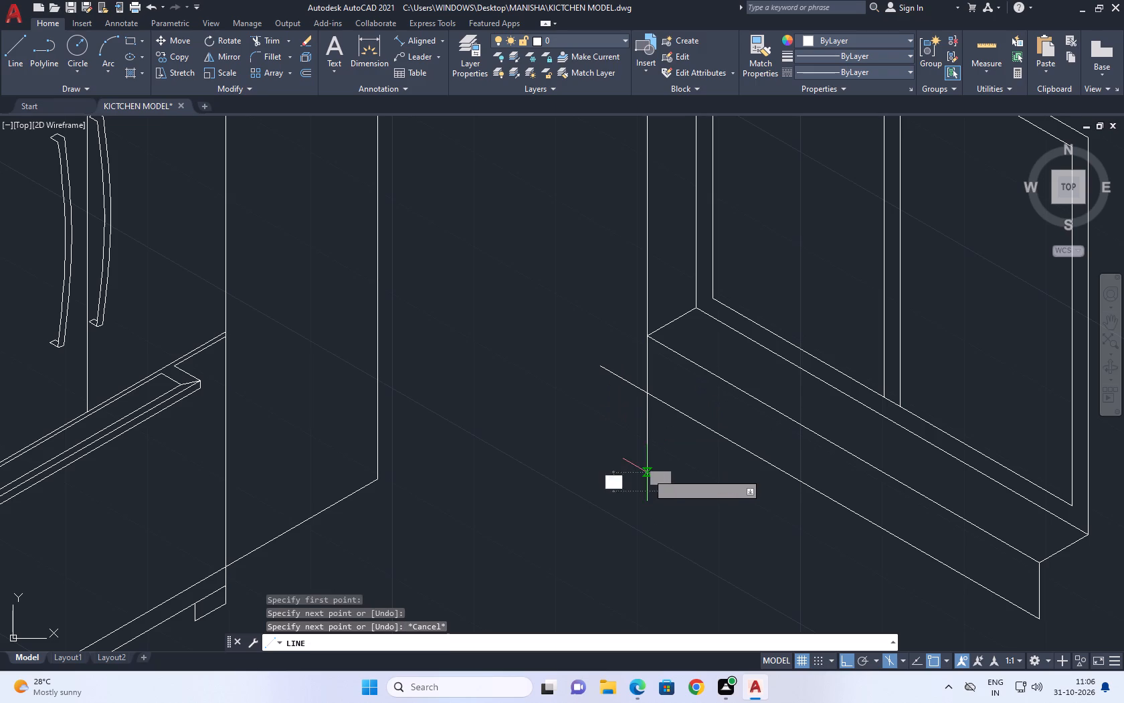
pyautogui.press('Escape')
# Trim the overhanging ends of the vertical and lower edge lines where they cross below the sill's refrigerator-side corner.
pyautogui.write('TR')
pyautogui.press('space')
pyautogui.scroll(3, 626, 354)
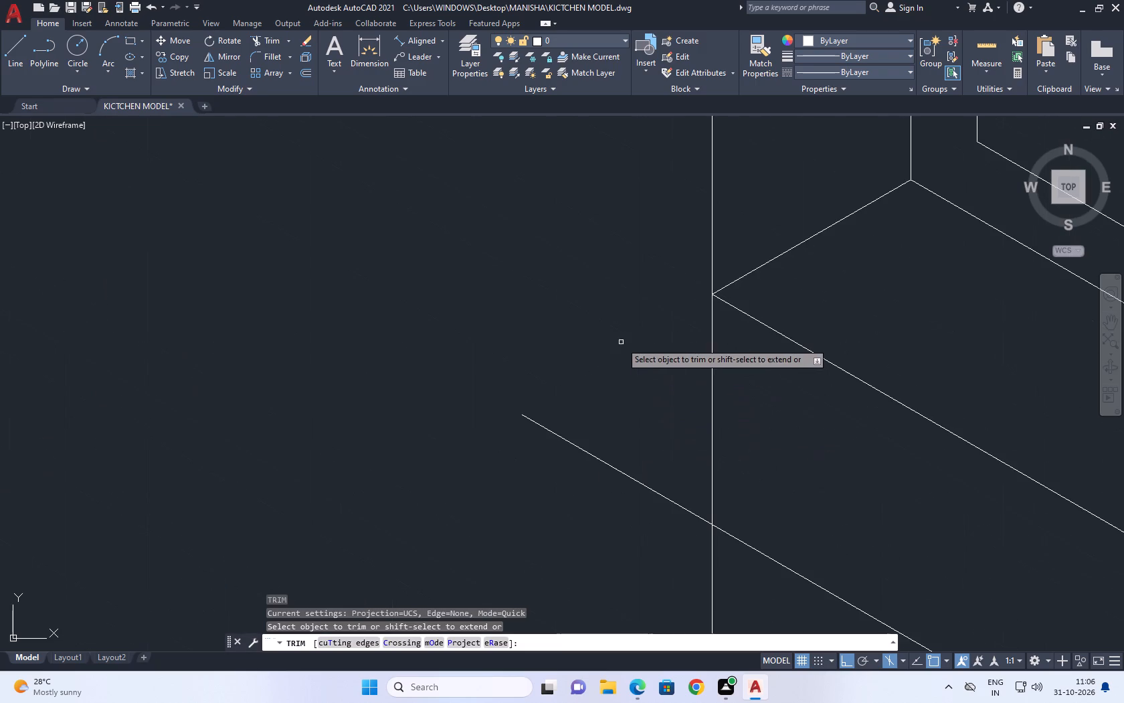
pyautogui.click(621, 342)
pyautogui.scroll(-2, 641, 410)
pyautogui.click(696, 553)
pyautogui.press('Escape')
# Draw a line at 150° from the midpoint of the 6" vertical edge past the sill's refrigerator-side end.
pyautogui.scroll(-4, 614, 435)
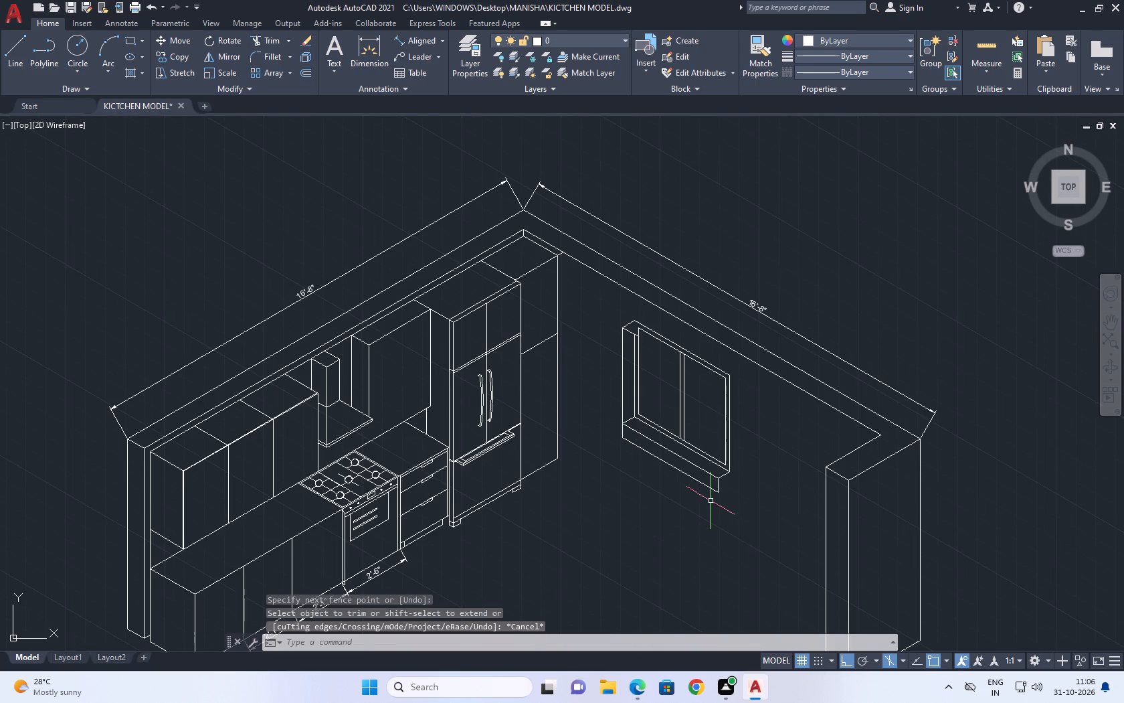
pyautogui.press('l')
pyautogui.press('space')
pyautogui.scroll(2, 717, 501)
pyautogui.click(719, 465)
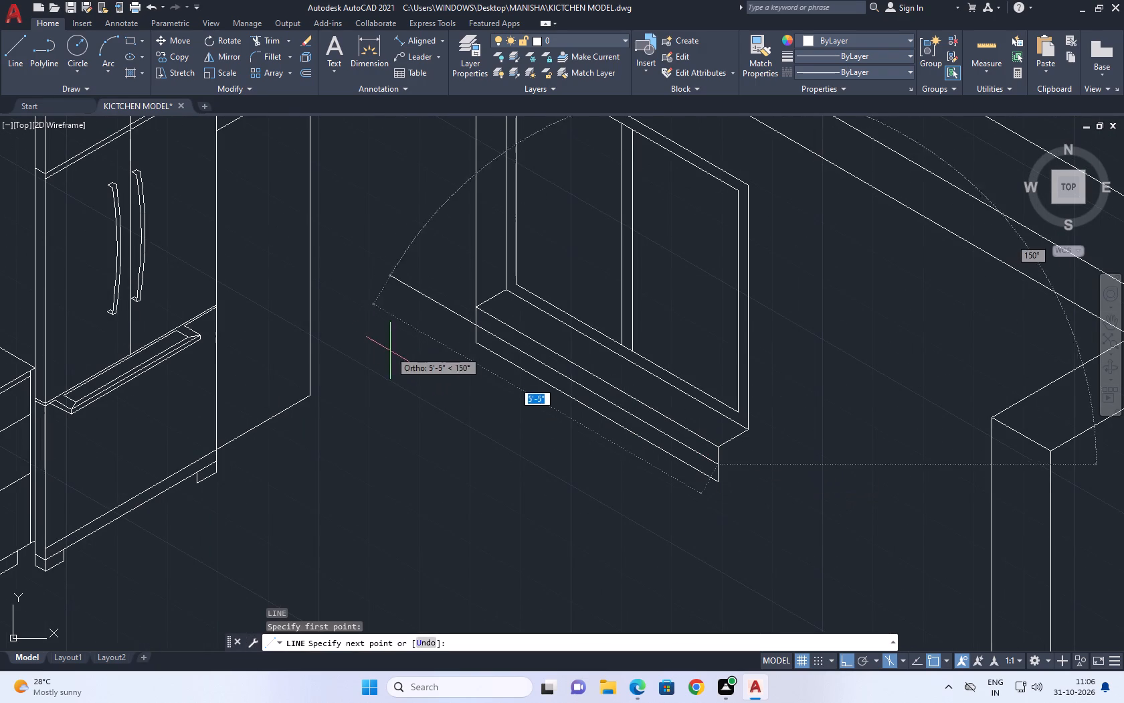
pyautogui.click(376, 333)
pyautogui.press('Escape')
# Trim the middle line's overhang beyond the vertical edge below the sill's refrigerator-side corner.
pyautogui.press('t')
pyautogui.press('r')
pyautogui.press('space')
pyautogui.moveTo(437, 258); pyautogui.dragTo(423, 271)
pyautogui.click(405, 345)
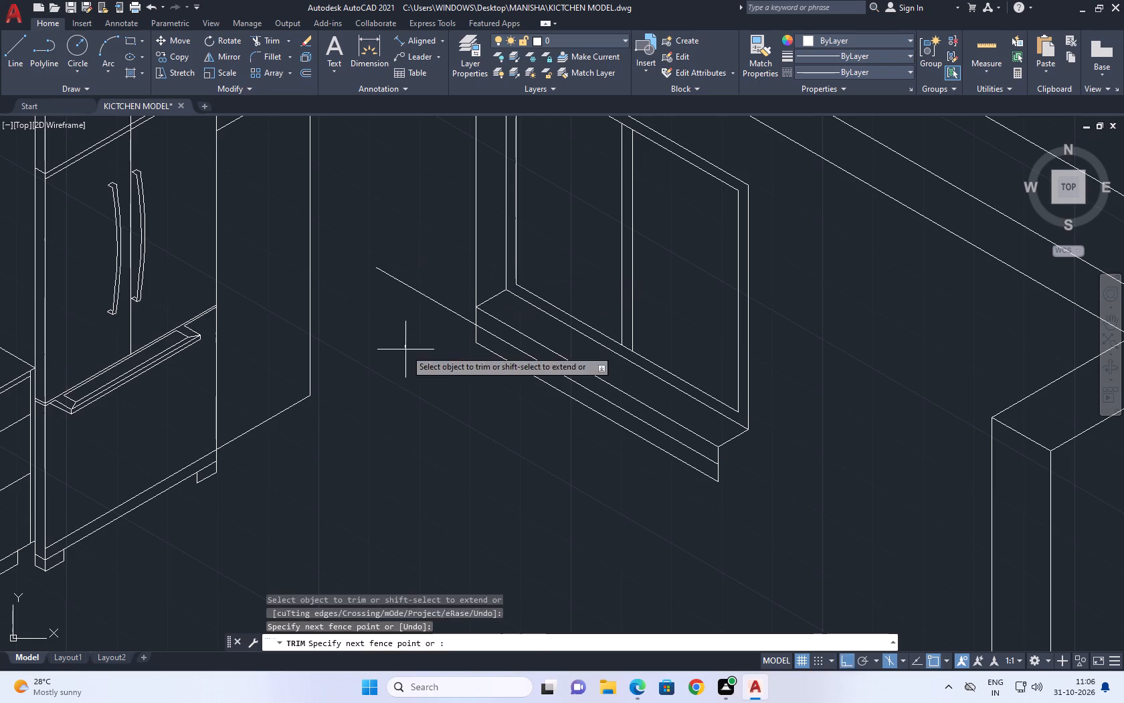
pyautogui.moveTo(439, 260); pyautogui.dragTo(439, 254)
pyautogui.press('Escape')
# Draw a slanted line from the 6" edge's lower end, parallel to the sill's side edge and past its rear corner.
pyautogui.moveTo(738, 459); pyautogui.dragTo(682, 459, button='middle')
pyautogui.scroll(1, 695, 459)
pyautogui.press('l')
pyautogui.press('space')
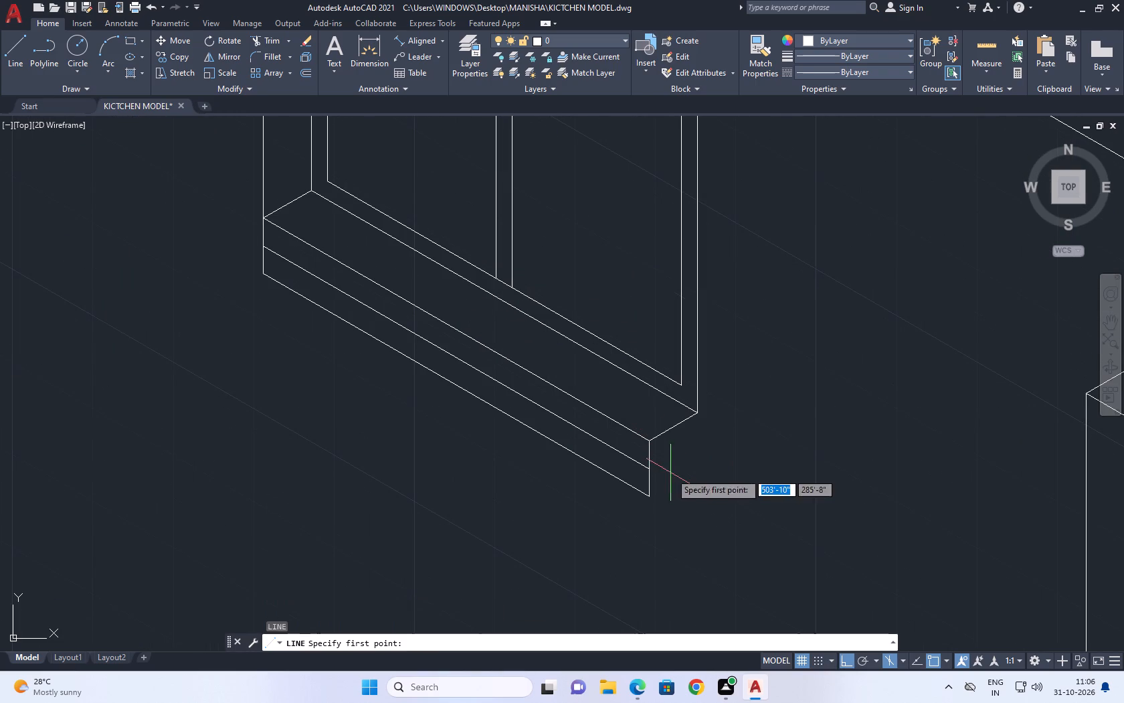
pyautogui.click(650, 497)
pyautogui.click(759, 449)
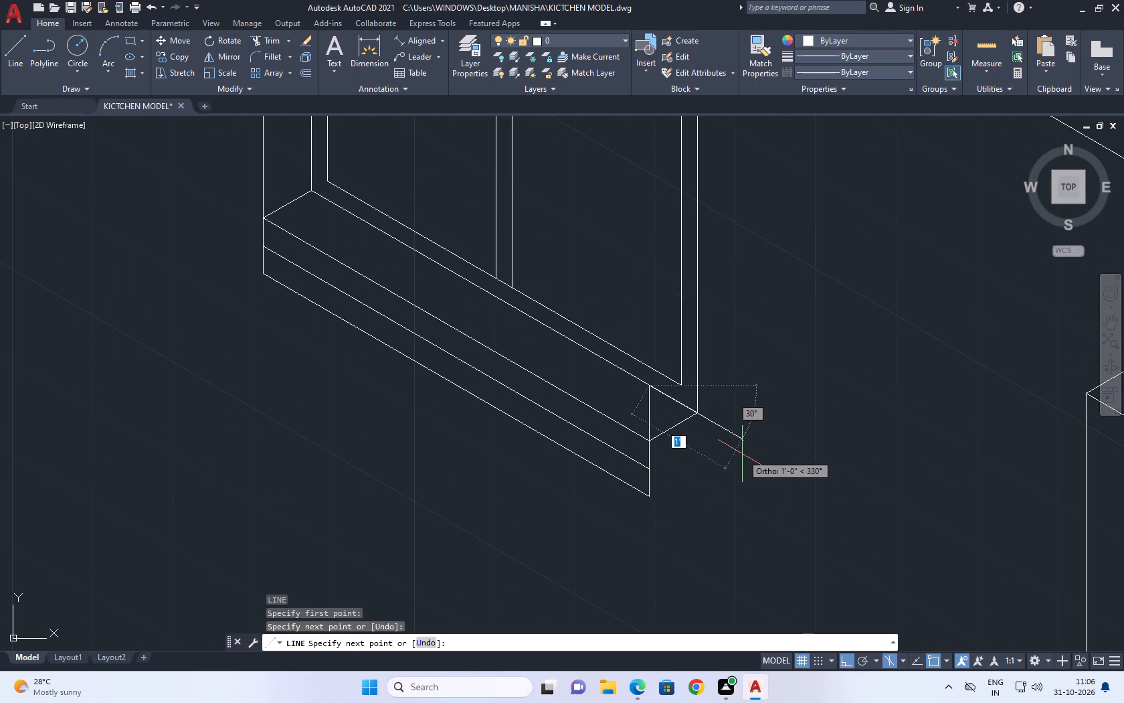
pyautogui.hotkey('ctrl', 'z')
pyautogui.press('F5')
pyautogui.click(760, 449)
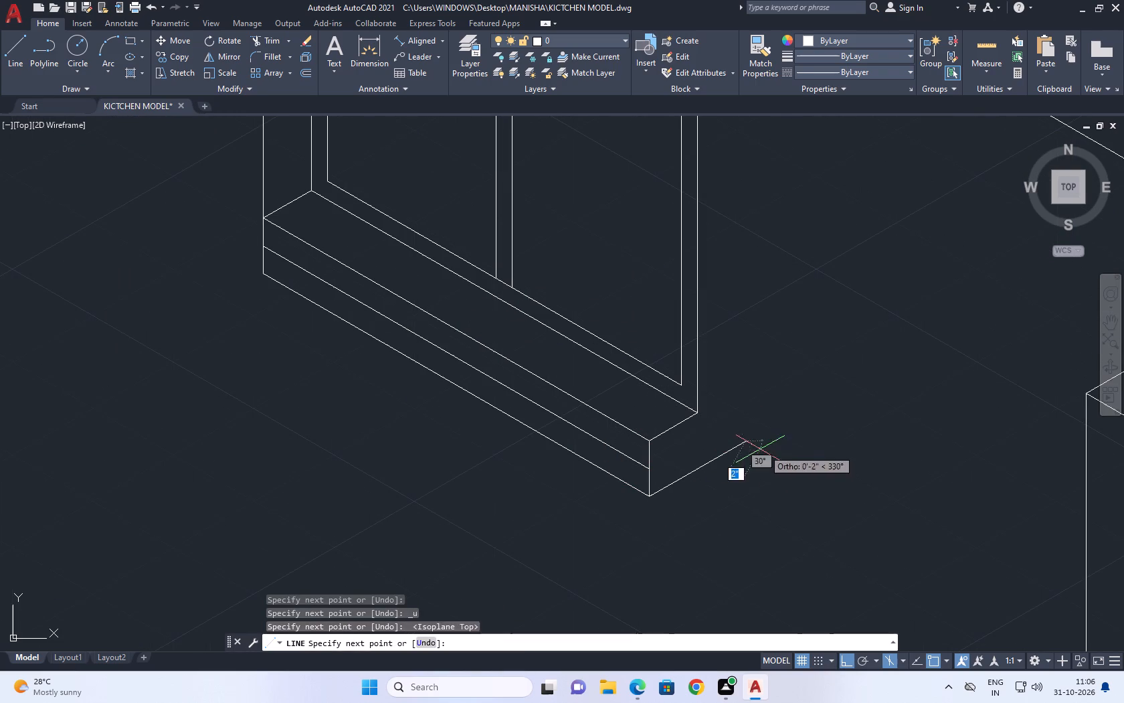
pyautogui.press('Escape')
# Draw a short line from the sill's rear corner farther from the refrigerator, continuing in the sill's lengthwise direction.
pyautogui.write('L')
pyautogui.press('space')
pyautogui.click(696, 416)
pyautogui.click(707, 510)
pyautogui.press('Escape')
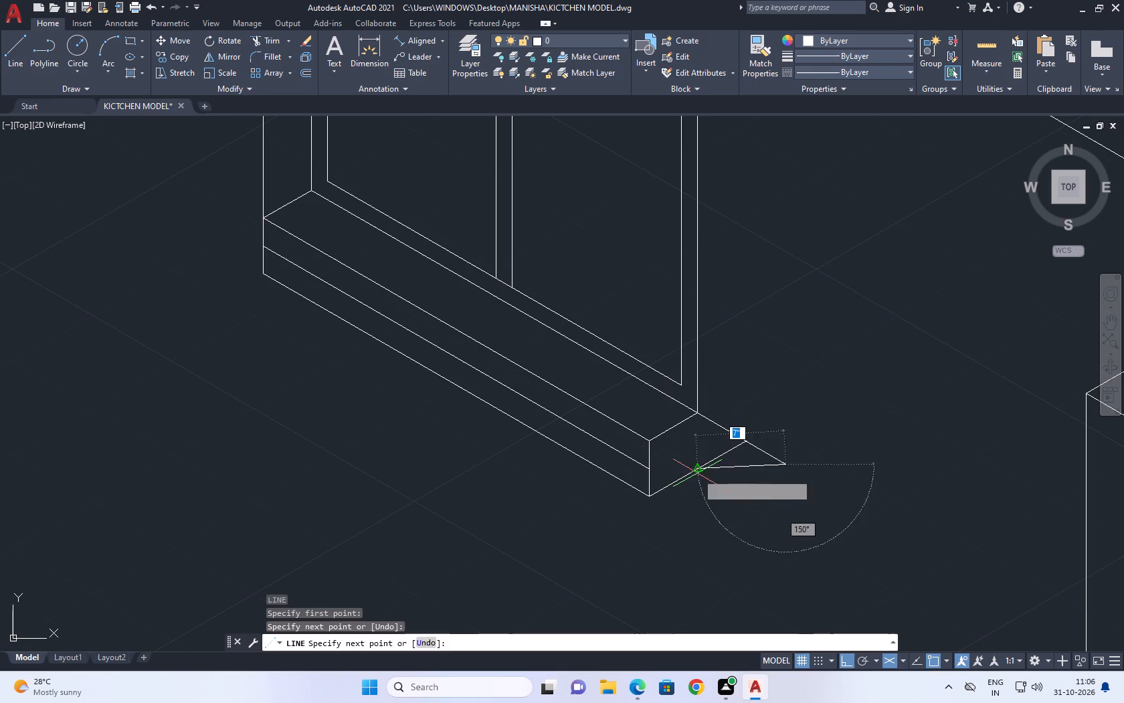
# Undo the last lengthwise line and instead draw a vertical line down from the sill's rear corner past the slanted lower edge.
pyautogui.hotkey('ctrl', 'z')
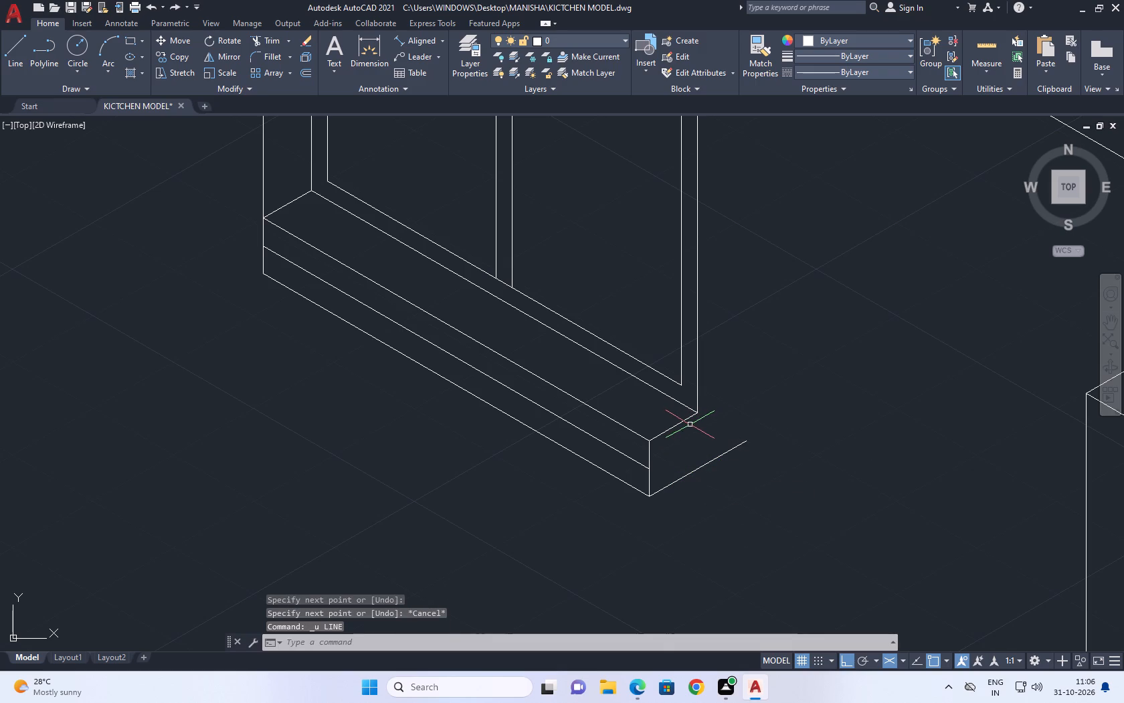
pyautogui.press('l')
pyautogui.press('space')
pyautogui.click(694, 410)
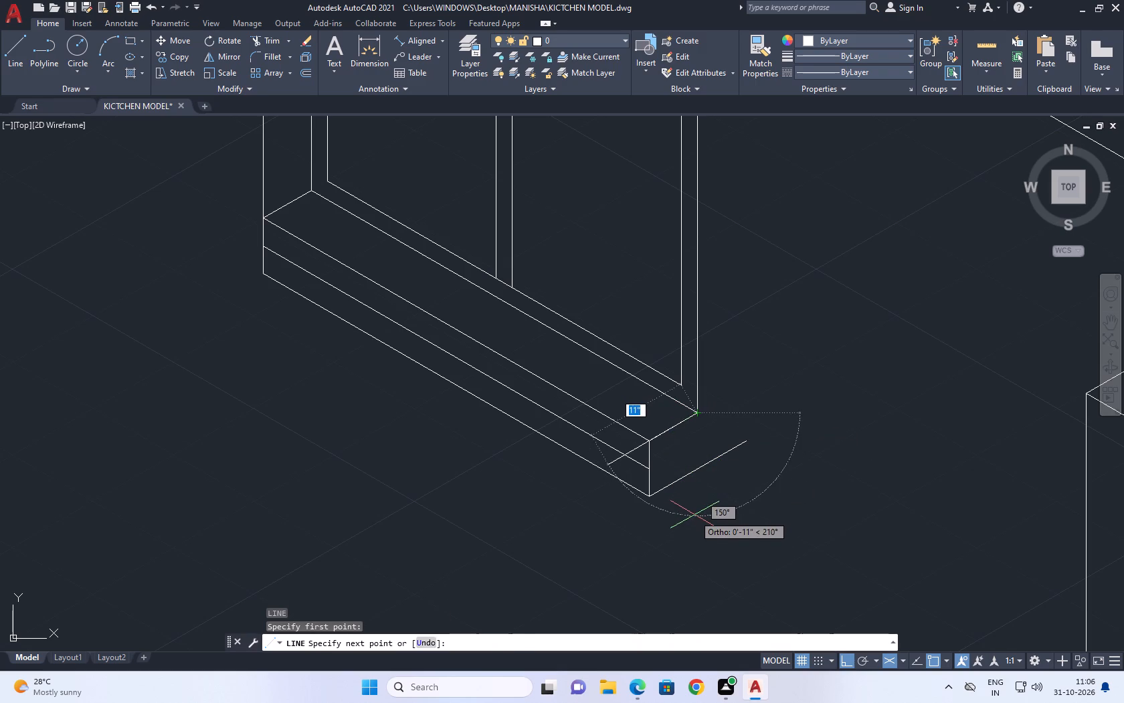
pyautogui.press('F5')
pyautogui.click(694, 544)
pyautogui.press('Escape')
# Trim the overhangs of the vertical and slanted lines where they cross at the block's lower rear corner.
pyautogui.write('TR')
pyautogui.press('space')
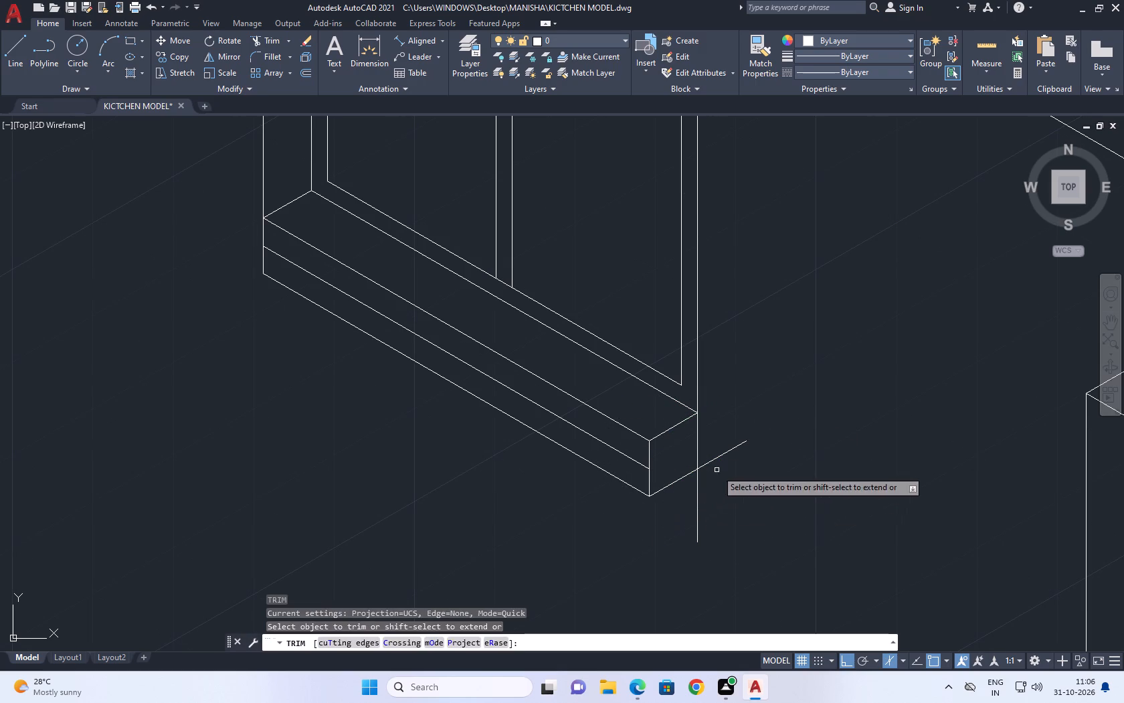
pyautogui.click(727, 432)
pyautogui.moveTo(666, 546); pyautogui.dragTo(658, 552)
pyautogui.press('Escape')
# Draw two vertical divider lines from the middle line past the block's lower edge, on the refrigerator-side half beneath the sill.
pyautogui.scroll(-4, 765, 483)
pyautogui.moveTo(779, 485); pyautogui.dragTo(775, 452, button='middle')
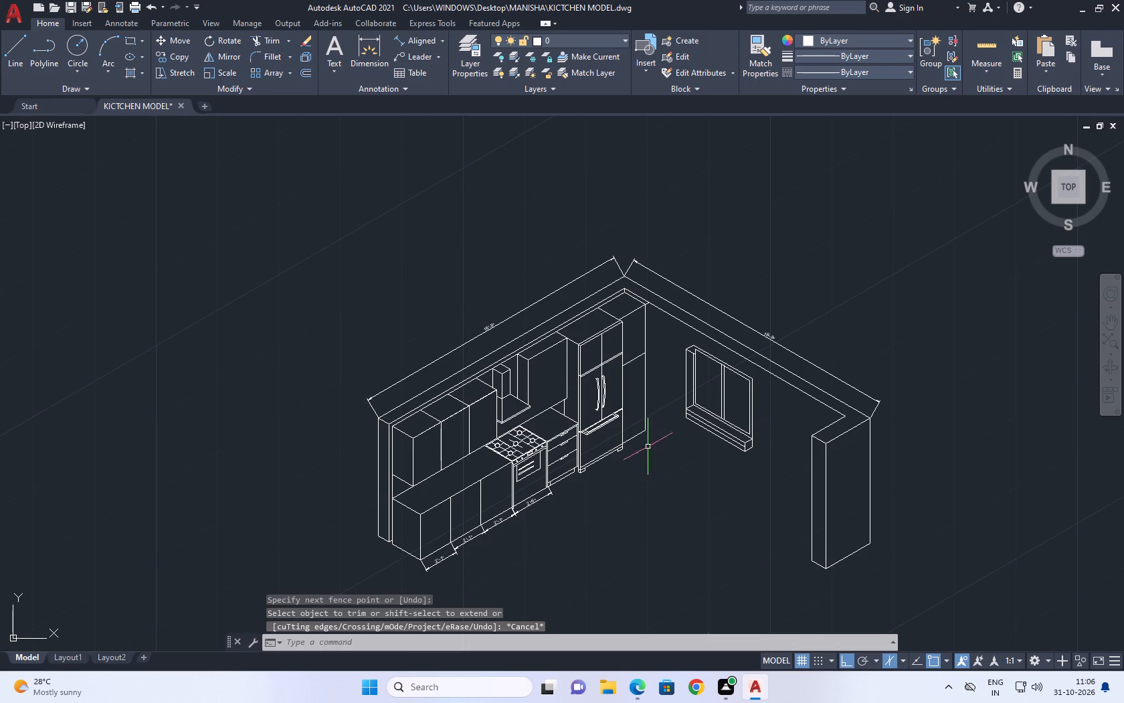
pyautogui.scroll(5, 677, 438)
pyautogui.moveTo(733, 400); pyautogui.dragTo(640, 438, button='middle')
pyautogui.write('L')
pyautogui.press('space')
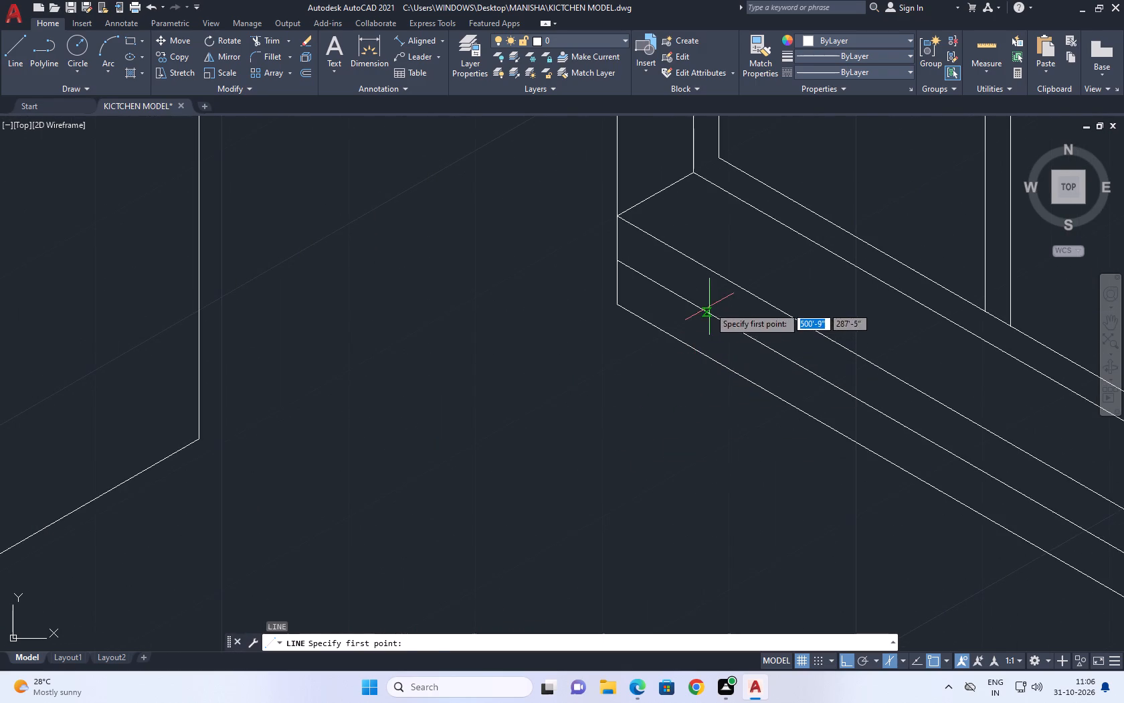
pyautogui.click(709, 307)
pyautogui.click(663, 426)
pyautogui.press('Escape')
pyautogui.moveTo(808, 424); pyautogui.dragTo(575, 329, button='middle')
pyautogui.press('space')
pyautogui.click(629, 308)
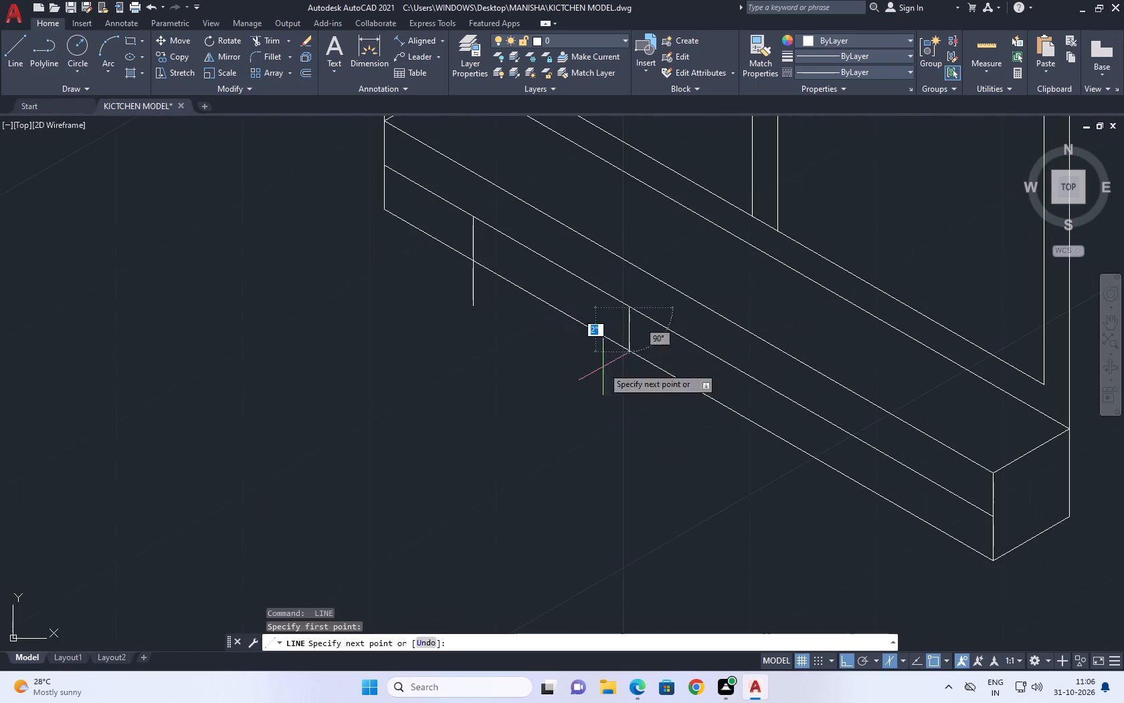
pyautogui.moveTo(594, 403); pyautogui.dragTo(594, 418)
pyautogui.press('Escape')
# Draw two more vertical divider lines across the block's lower band, spaced toward the end farther from the refrigerator.
pyautogui.press('space')
pyautogui.click(760, 379)
pyautogui.click(722, 485)
pyautogui.press('Escape')
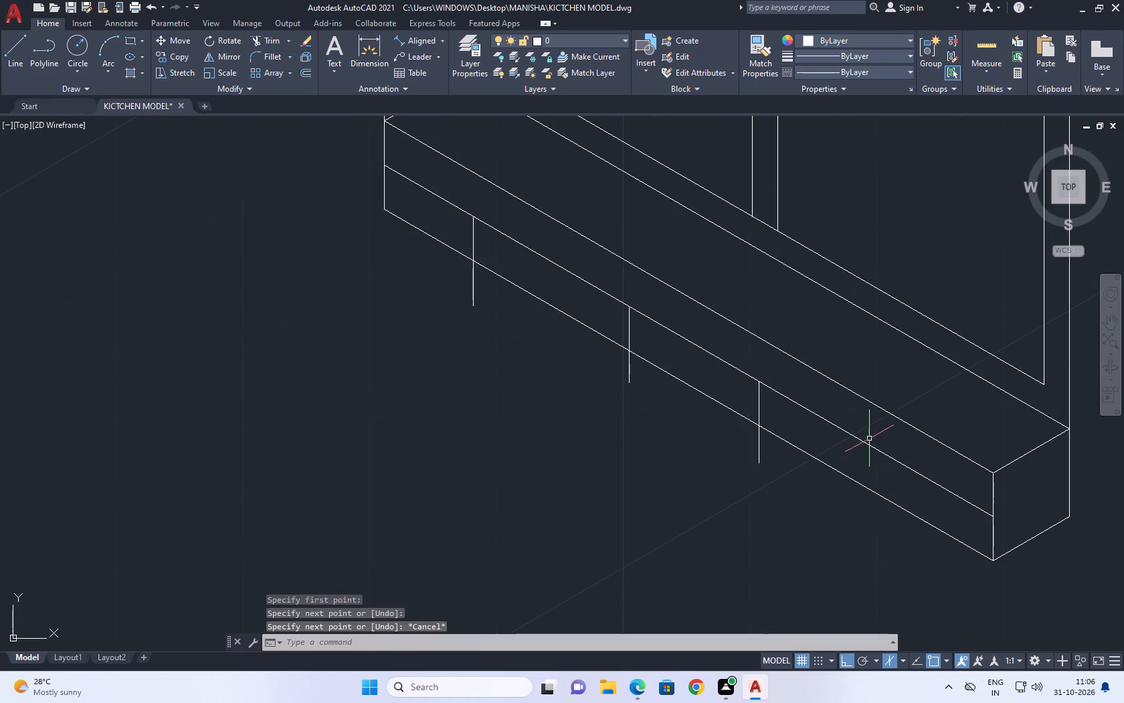
pyautogui.press('space')
pyautogui.click(865, 422)
pyautogui.click(842, 508)
pyautogui.press('Escape')
# Trim the divider farthest from the refrigerator so it spans only between the middle line and the block's lower edge.
pyautogui.press('t')
pyautogui.press('r')
pyautogui.press('space')
pyautogui.click(892, 439)
pyautogui.click(826, 430)
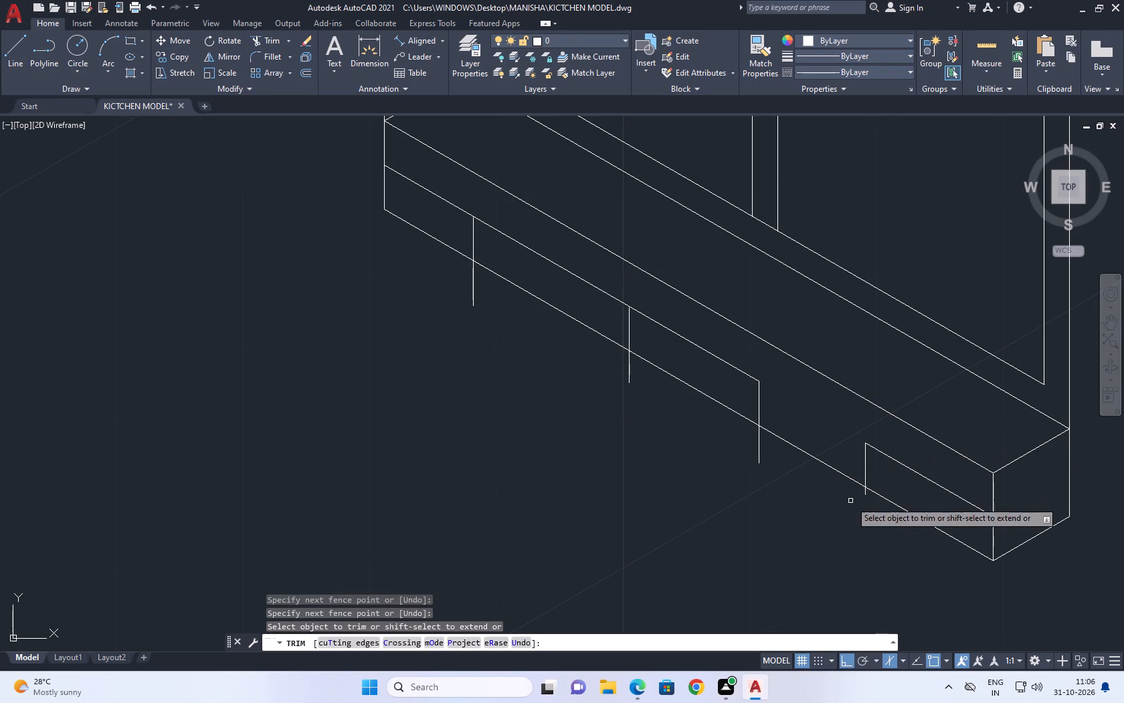
pyautogui.hotkey('ctrl', 'z')
pyautogui.scroll(2, 859, 481)
pyautogui.click(917, 367)
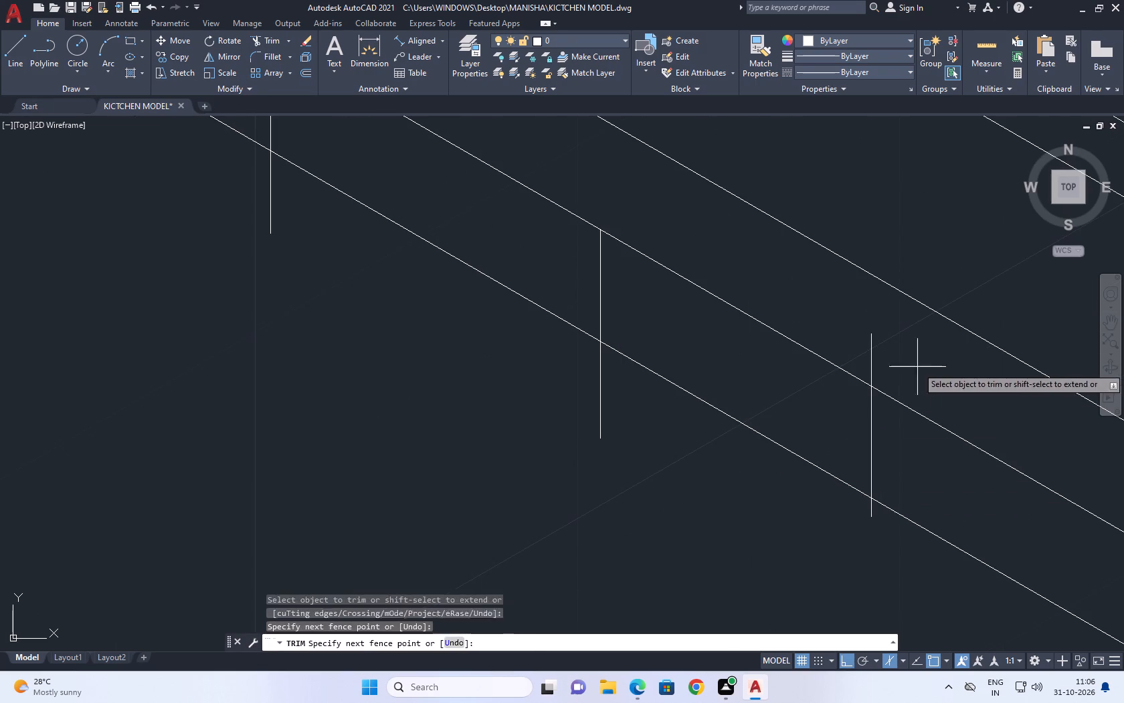
pyautogui.click(836, 347)
pyautogui.scroll(1, 868, 533)
pyautogui.click(879, 505)
pyautogui.click(850, 482)
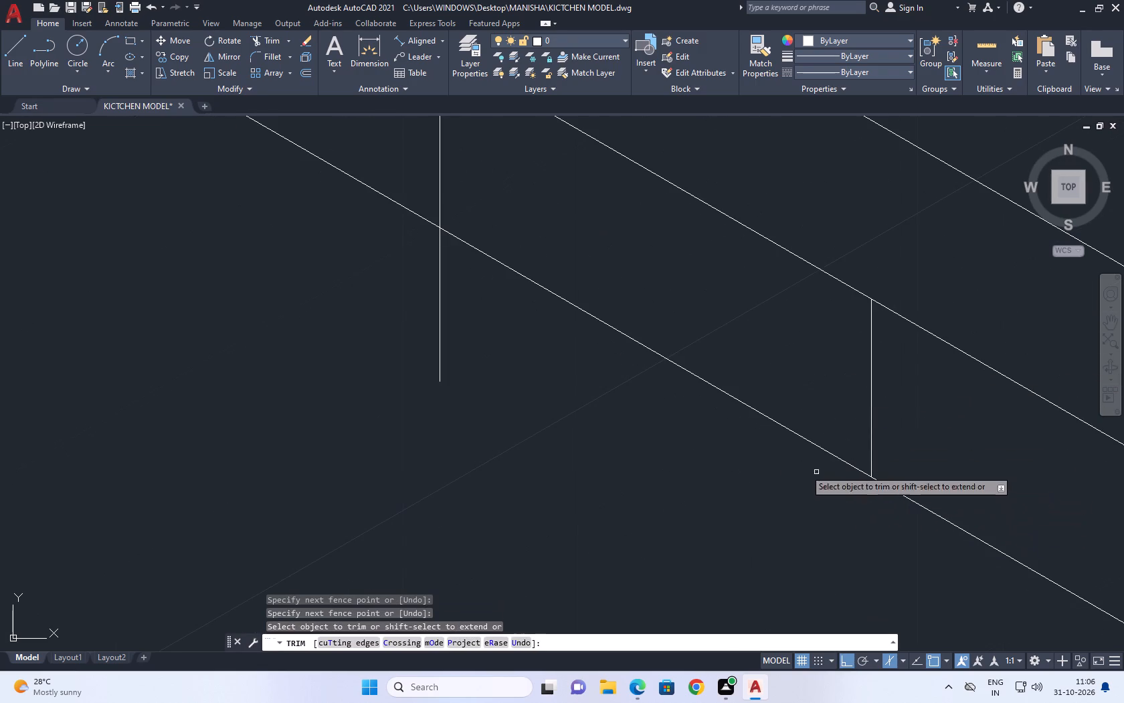
# Trim the other three dividers' overhangs below the block's lower edge.
pyautogui.moveTo(575, 370); pyautogui.dragTo(566, 414, button='middle')
pyautogui.scroll(-2, 485, 379)
pyautogui.click(484, 378)
pyautogui.click(462, 366)
pyautogui.scroll(1, 492, 363)
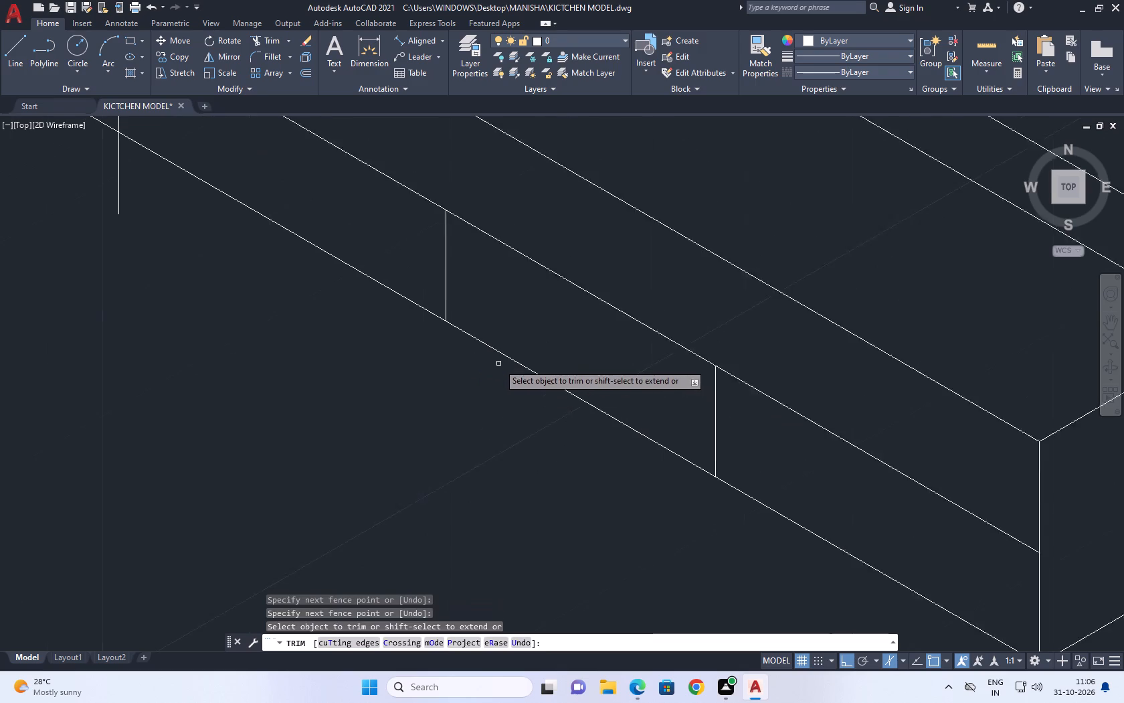
pyautogui.scroll(-2, 499, 364)
pyautogui.moveTo(490, 358); pyautogui.dragTo(660, 435, button='middle')
pyautogui.middleClick(543, 426)
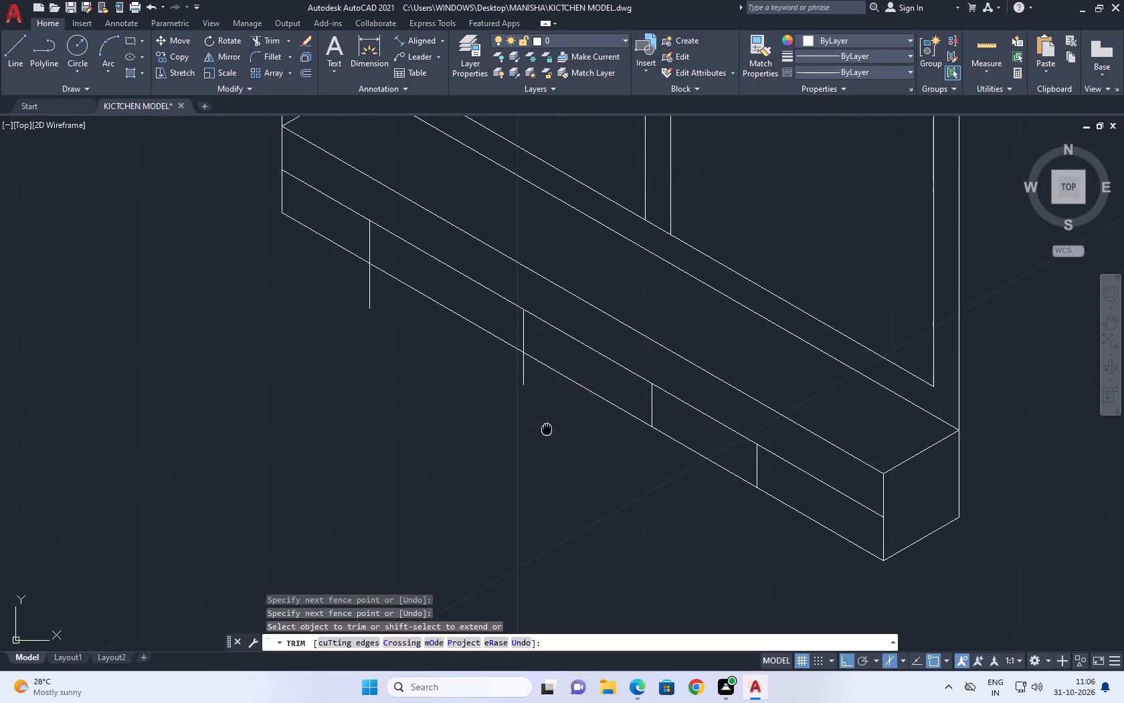
pyautogui.scroll(1, 508, 366)
pyautogui.moveTo(525, 394); pyautogui.dragTo(568, 432, button='middle')
pyautogui.scroll(1, 579, 426)
pyautogui.click(572, 400)
pyautogui.scroll(-4, 597, 435)
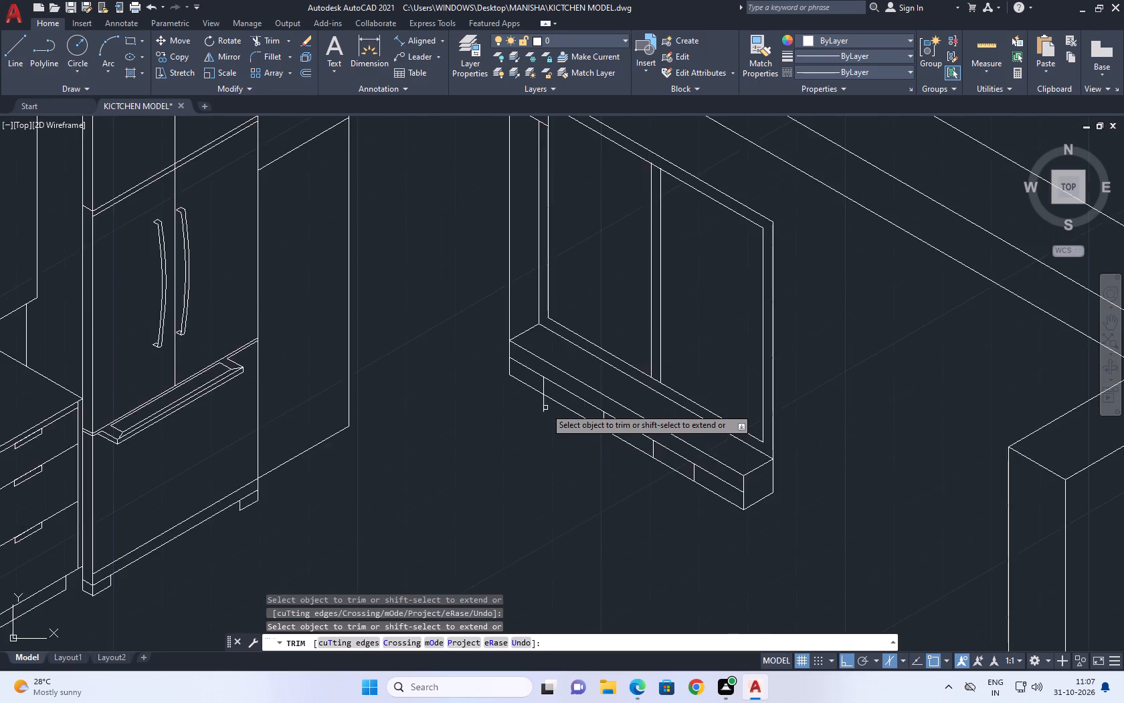
pyautogui.scroll(3, 534, 400)
pyautogui.click(577, 424)
pyautogui.click(534, 404)
pyautogui.rightClick(468, 402)
pyautogui.click(517, 424)
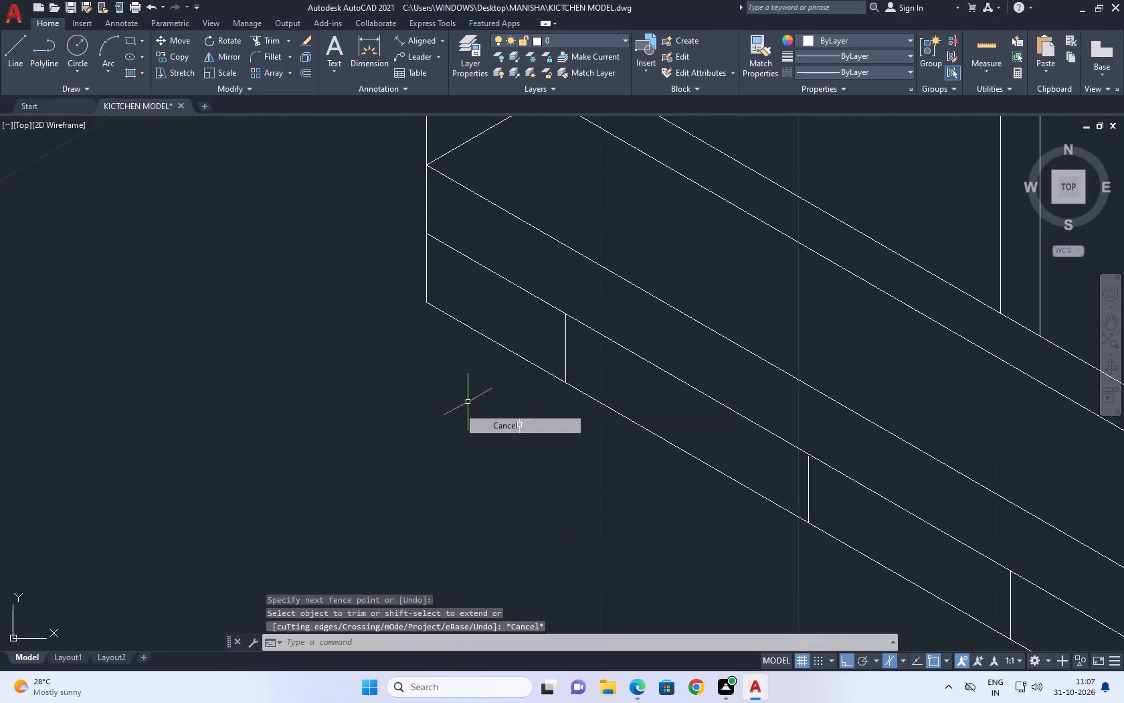
# Examine the whole isometric kitchen, including the cabinets, refrigerator and the second wall's finished window.
pyautogui.scroll(-3, 424, 372)
pyautogui.moveTo(570, 394); pyautogui.dragTo(590, 404, button='middle')
pyautogui.scroll(-3, 596, 396)
pyautogui.scroll(2, 610, 418)
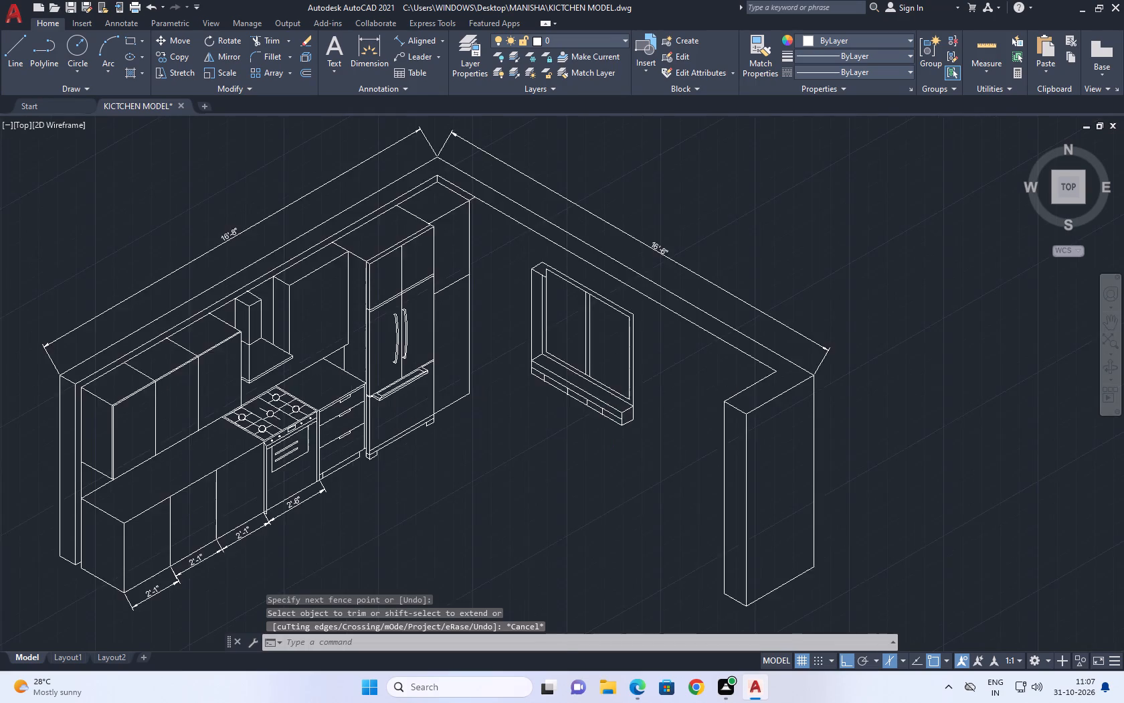
pyautogui.moveTo(610, 418); pyautogui.dragTo(630, 449, button='middle')
pyautogui.moveTo(448, 378); pyautogui.dragTo(589, 444, button='middle')
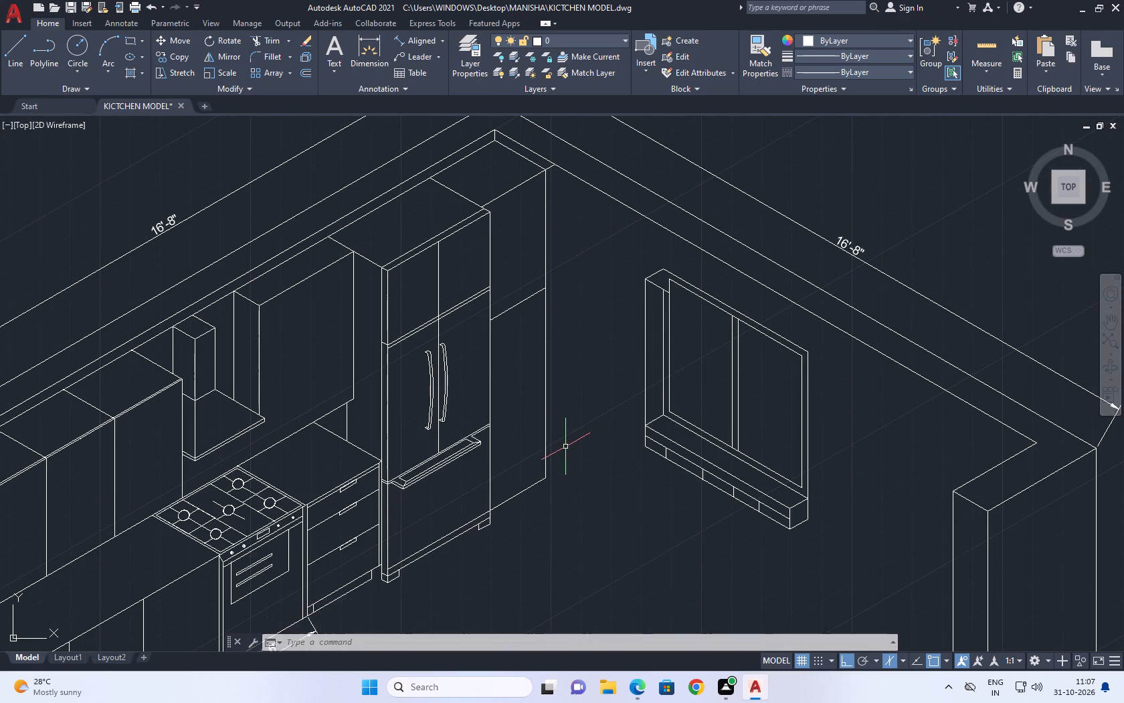
pyautogui.moveTo(563, 406); pyautogui.dragTo(621, 463, button='middle')
pyautogui.scroll(-1, 646, 445)
pyautogui.moveTo(640, 424); pyautogui.dragTo(639, 360, button='middle')
pyautogui.moveTo(709, 433); pyautogui.dragTo(688, 374, button='middle')
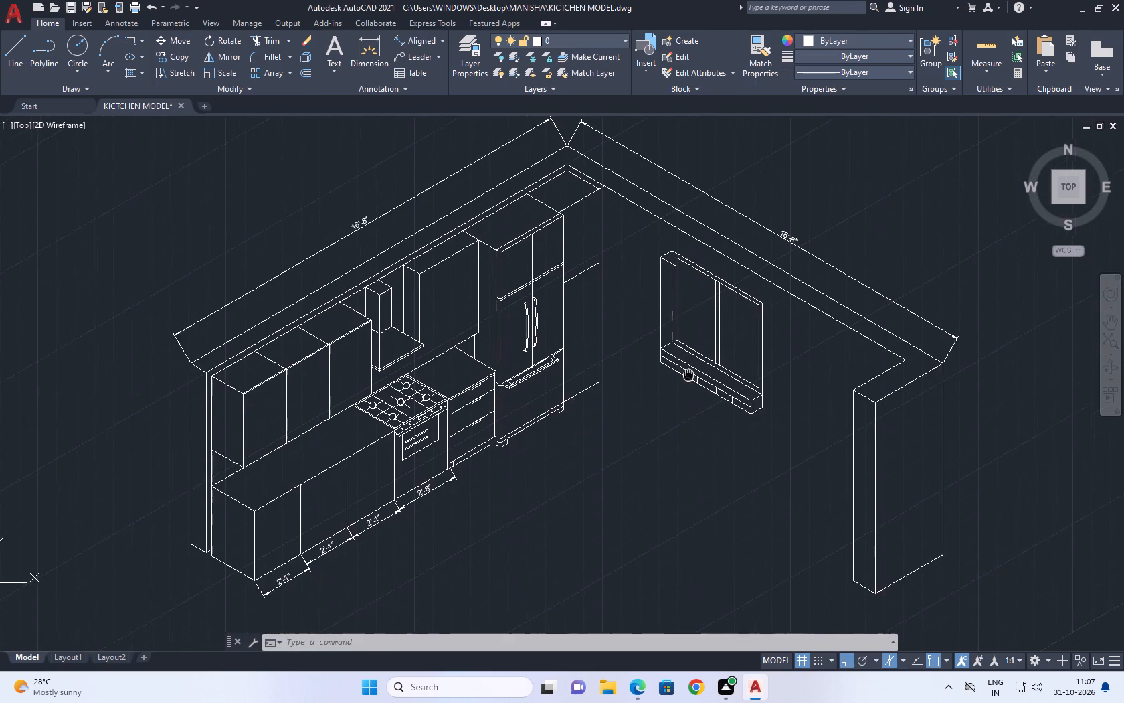
pyautogui.moveTo(688, 374); pyautogui.dragTo(680, 341, button='middle')
pyautogui.scroll(1, 680, 340)
pyautogui.moveTo(596, 310); pyautogui.dragTo(640, 397, button='middle')
pyautogui.moveTo(551, 275); pyautogui.dragTo(658, 355, button='middle')
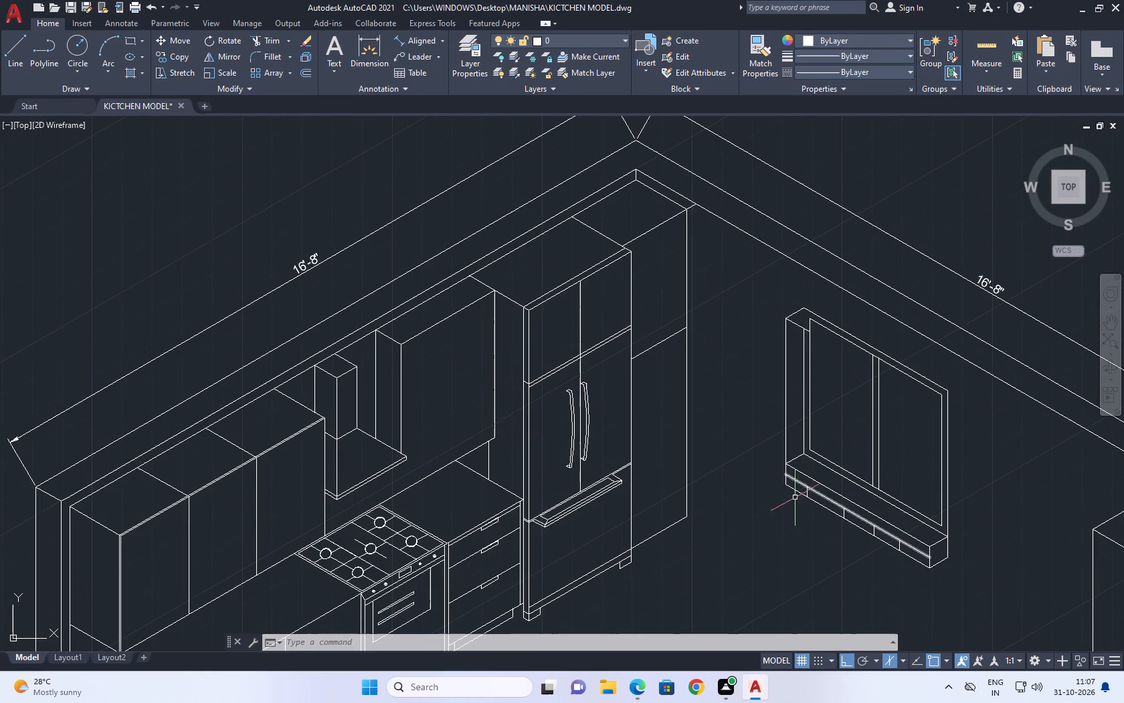
pyautogui.moveTo(830, 507); pyautogui.dragTo(780, 383, button='middle')
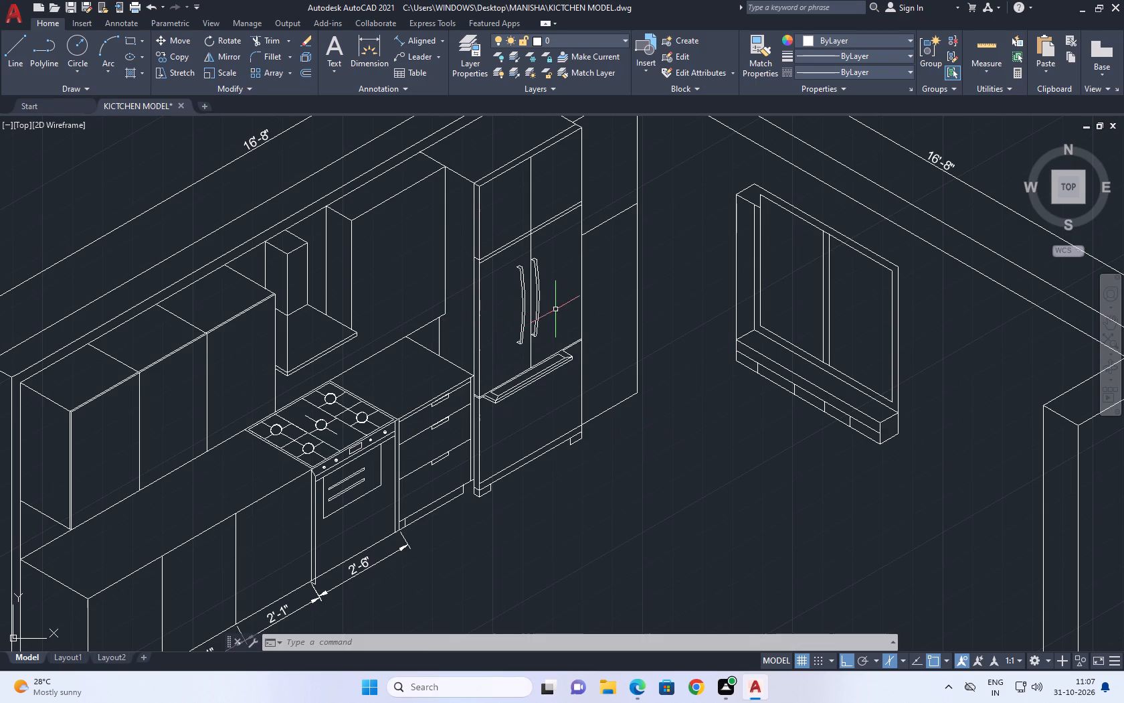
pyautogui.moveTo(556, 309); pyautogui.dragTo(569, 370, button='middle')
pyautogui.scroll(-1, 609, 289)
pyautogui.moveTo(638, 263); pyautogui.dragTo(653, 289, button='middle')
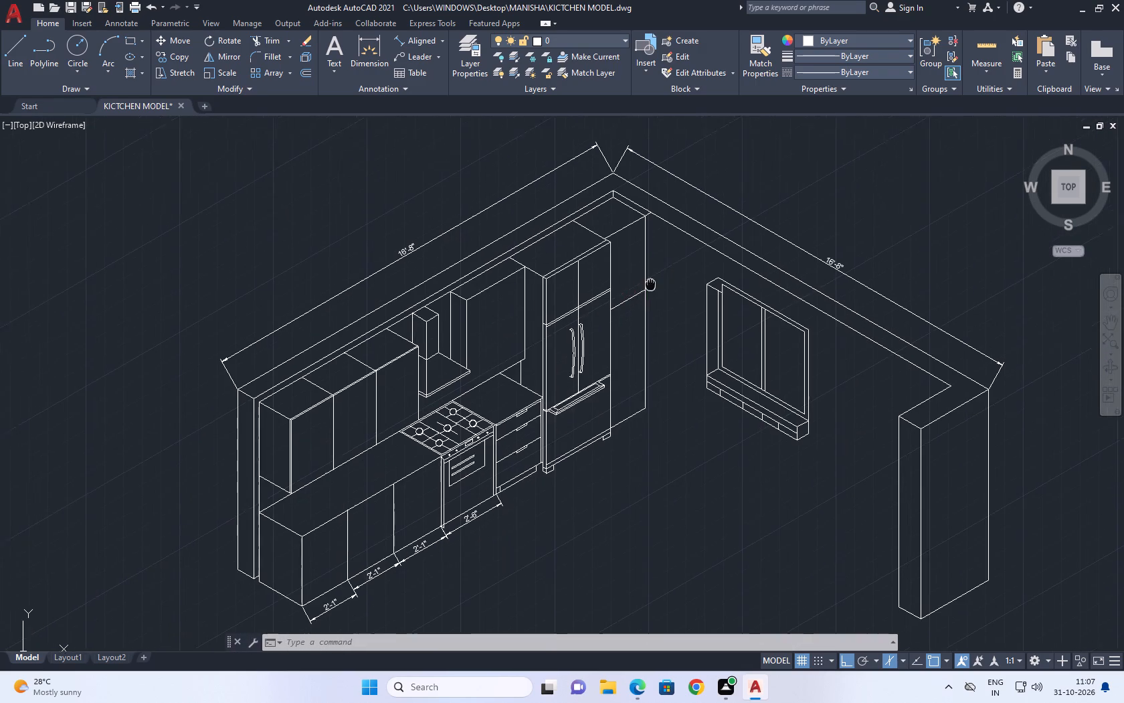
pyautogui.moveTo(653, 289); pyautogui.dragTo(676, 358, button='middle')
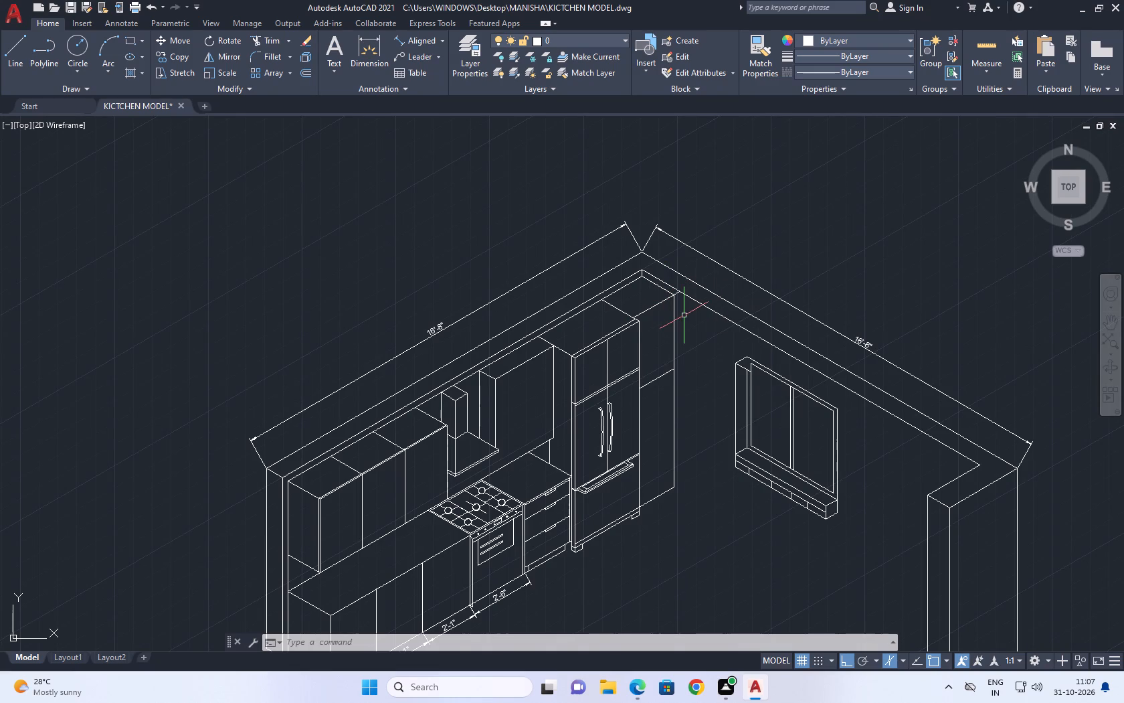
# Erase the short slanted line joining the corner cabinet's top front corner to the second wall's inner top edge.
pyautogui.scroll(2, 676, 302)
pyautogui.moveTo(664, 285); pyautogui.dragTo(695, 372, button='middle')
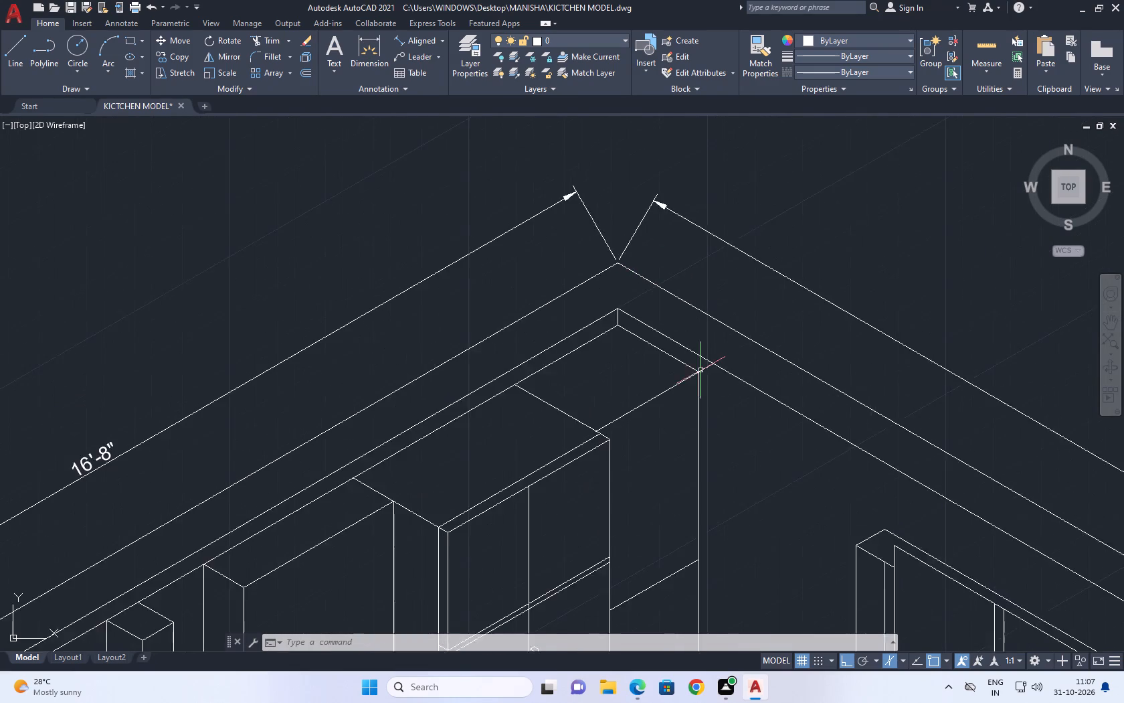
pyautogui.scroll(1, 705, 365)
pyautogui.click(707, 374)
pyautogui.click(696, 359)
pyautogui.scroll(2, 698, 358)
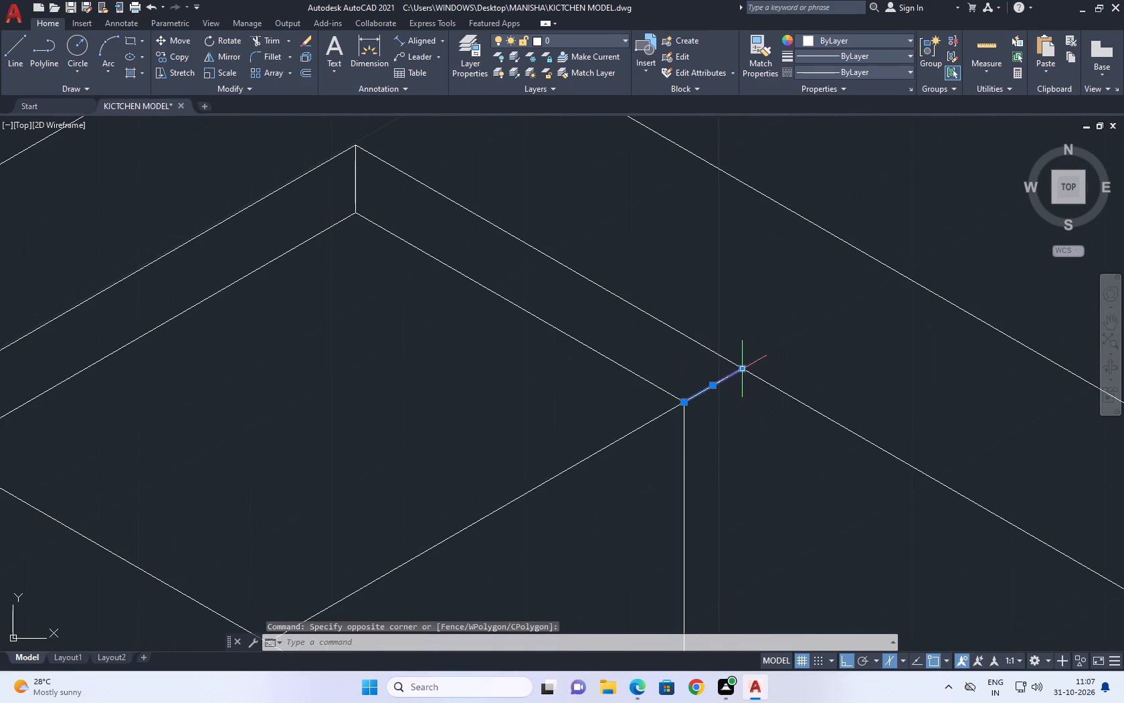
pyautogui.click(743, 369)
pyautogui.click(636, 240)
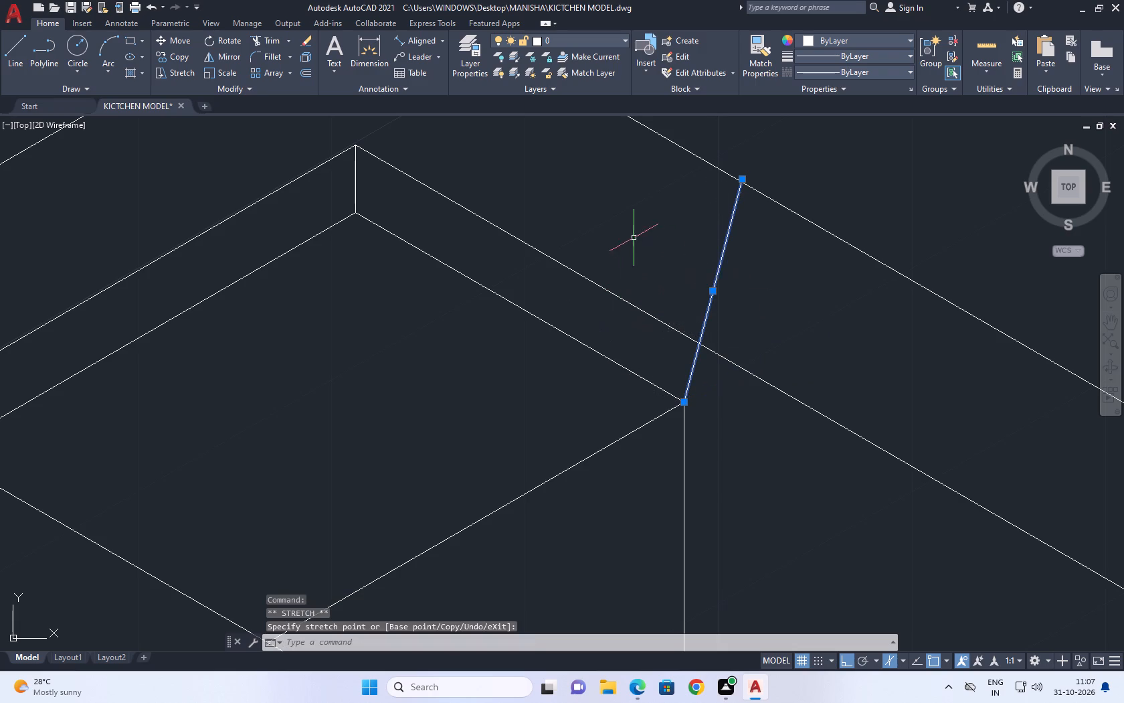
pyautogui.rightClick(745, 293)
pyautogui.click(776, 383)
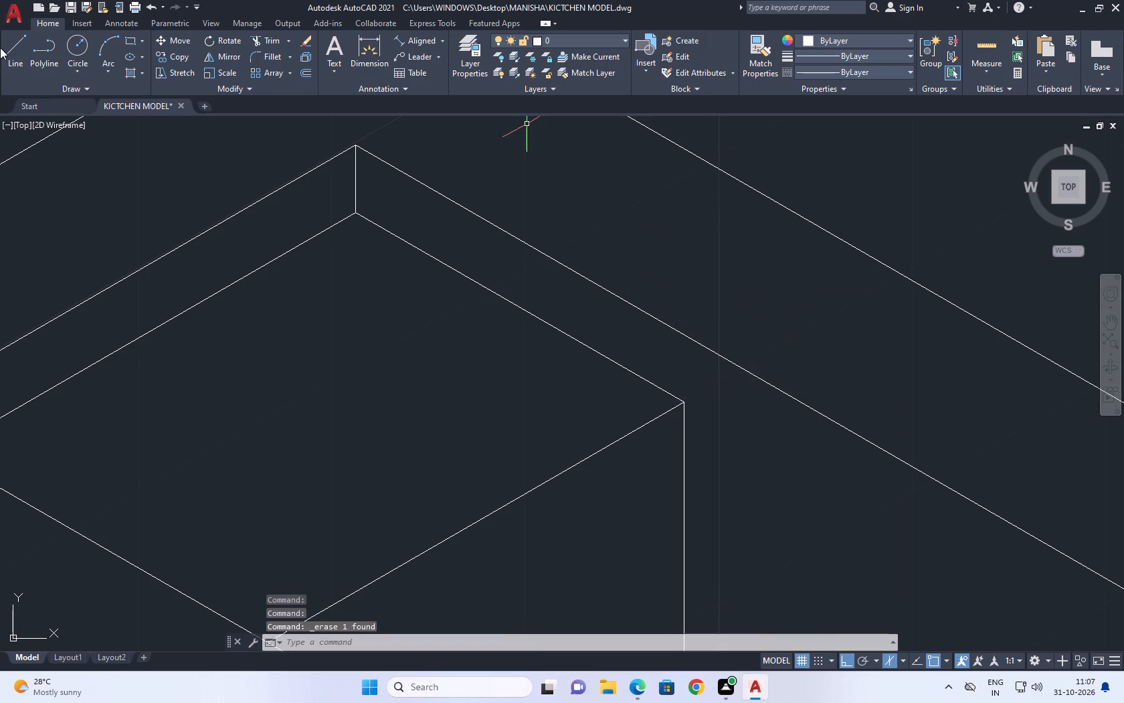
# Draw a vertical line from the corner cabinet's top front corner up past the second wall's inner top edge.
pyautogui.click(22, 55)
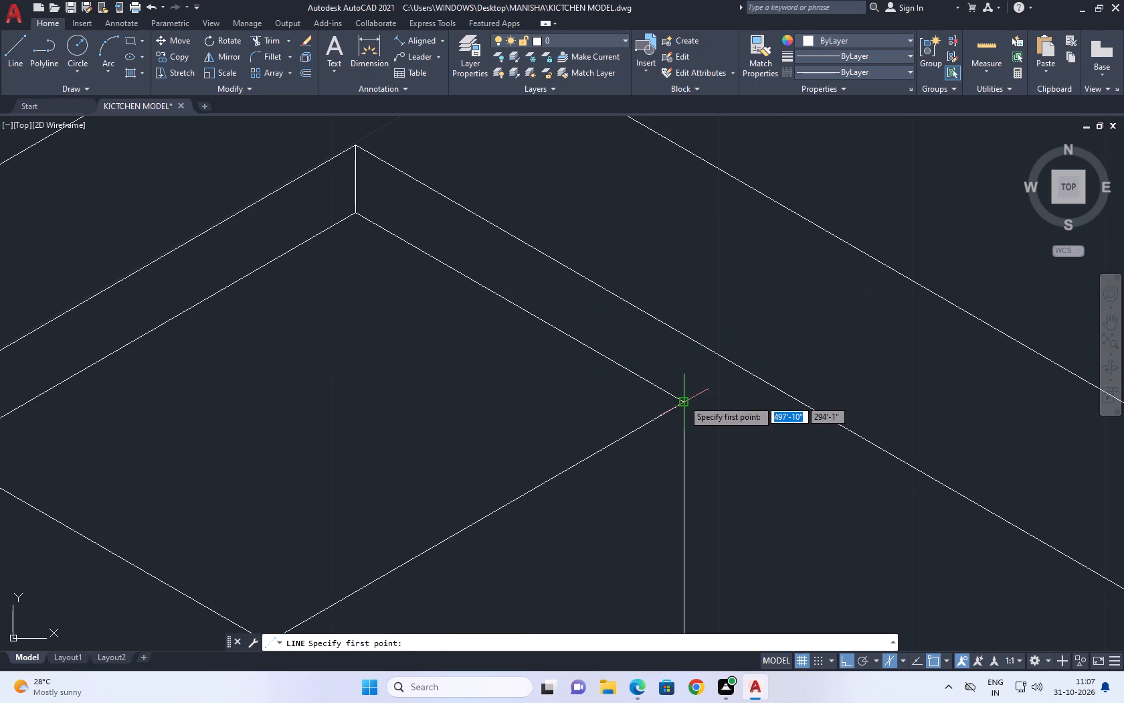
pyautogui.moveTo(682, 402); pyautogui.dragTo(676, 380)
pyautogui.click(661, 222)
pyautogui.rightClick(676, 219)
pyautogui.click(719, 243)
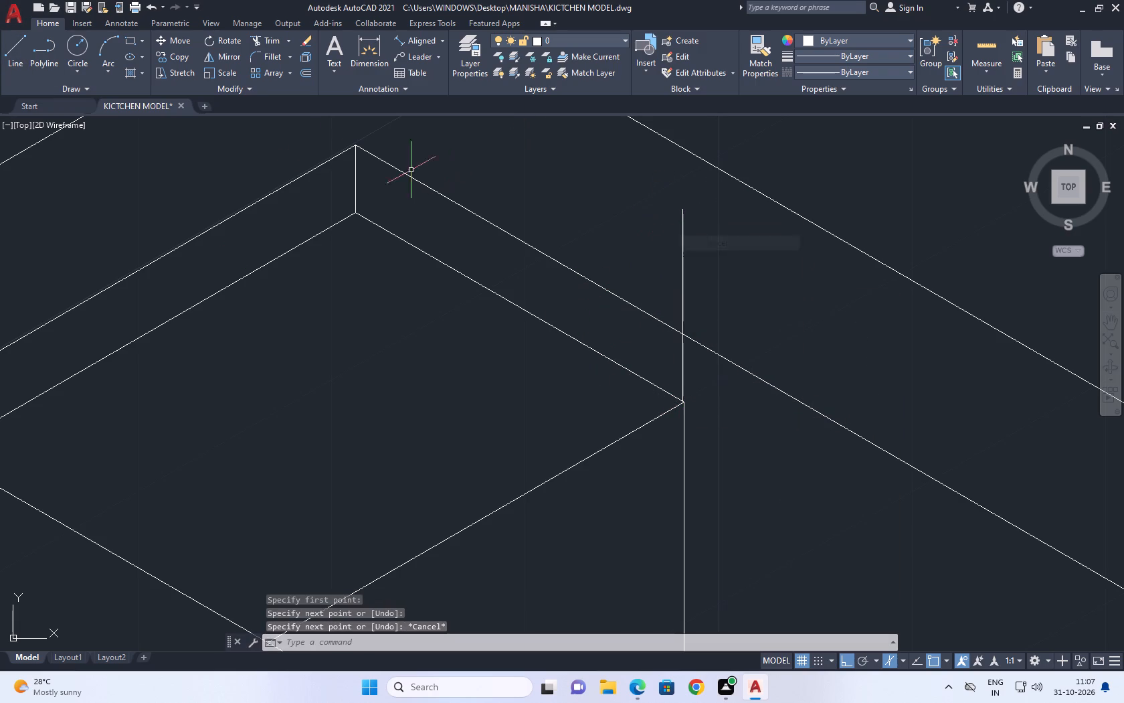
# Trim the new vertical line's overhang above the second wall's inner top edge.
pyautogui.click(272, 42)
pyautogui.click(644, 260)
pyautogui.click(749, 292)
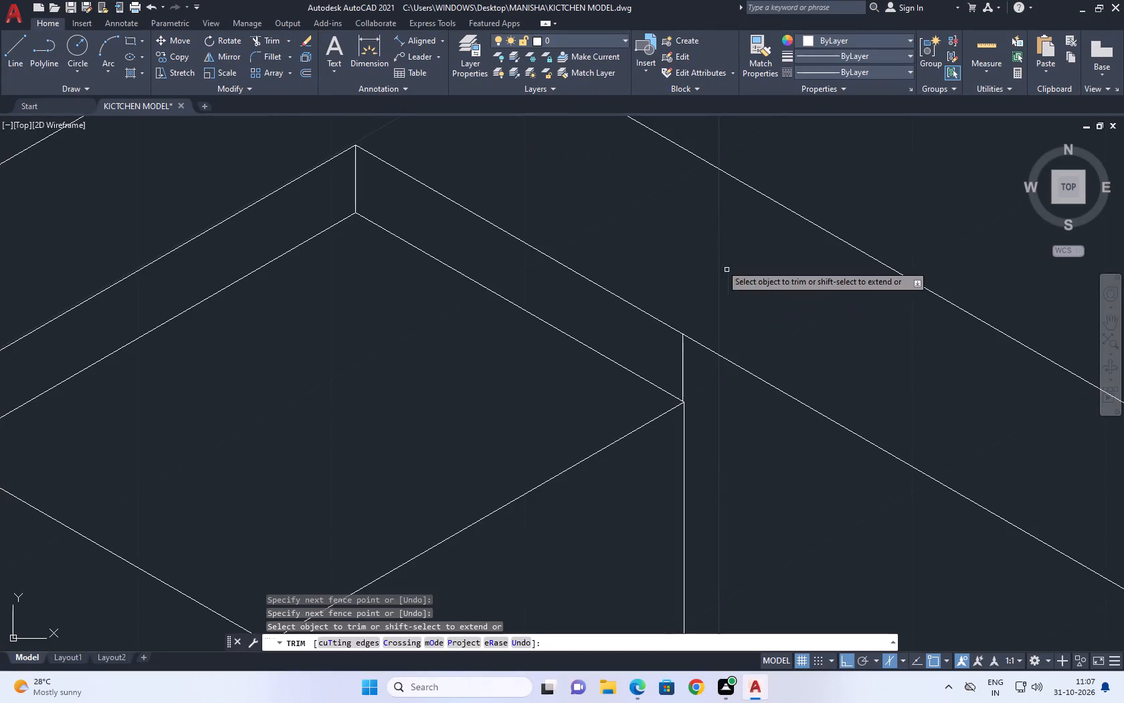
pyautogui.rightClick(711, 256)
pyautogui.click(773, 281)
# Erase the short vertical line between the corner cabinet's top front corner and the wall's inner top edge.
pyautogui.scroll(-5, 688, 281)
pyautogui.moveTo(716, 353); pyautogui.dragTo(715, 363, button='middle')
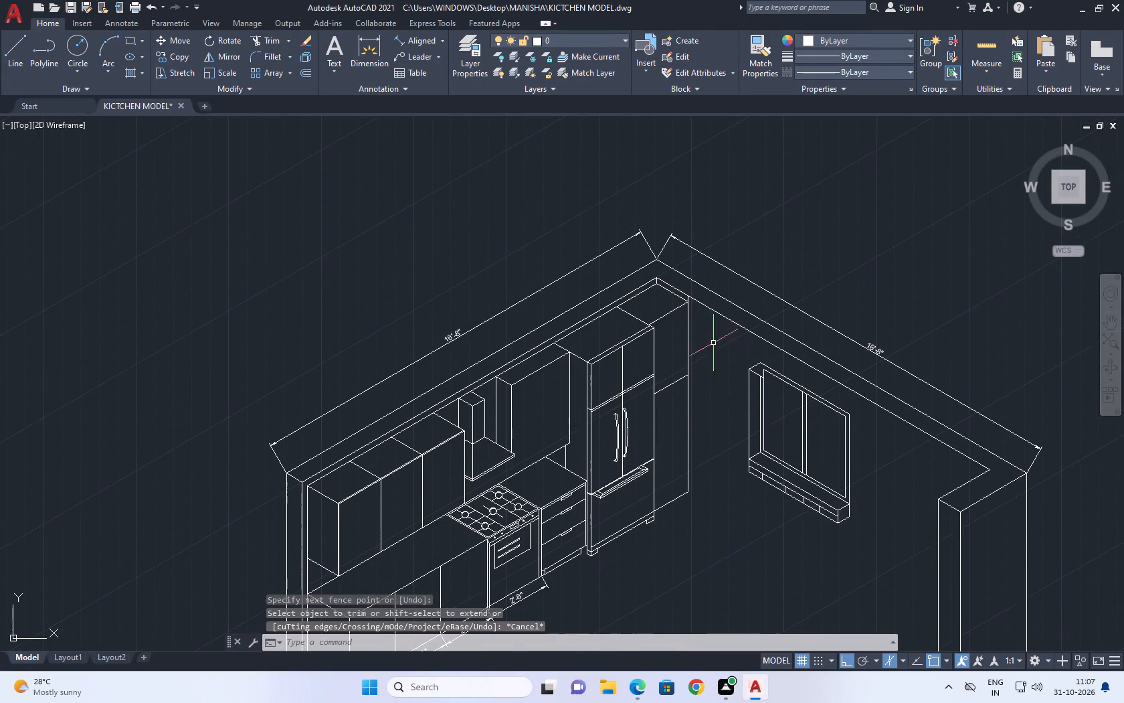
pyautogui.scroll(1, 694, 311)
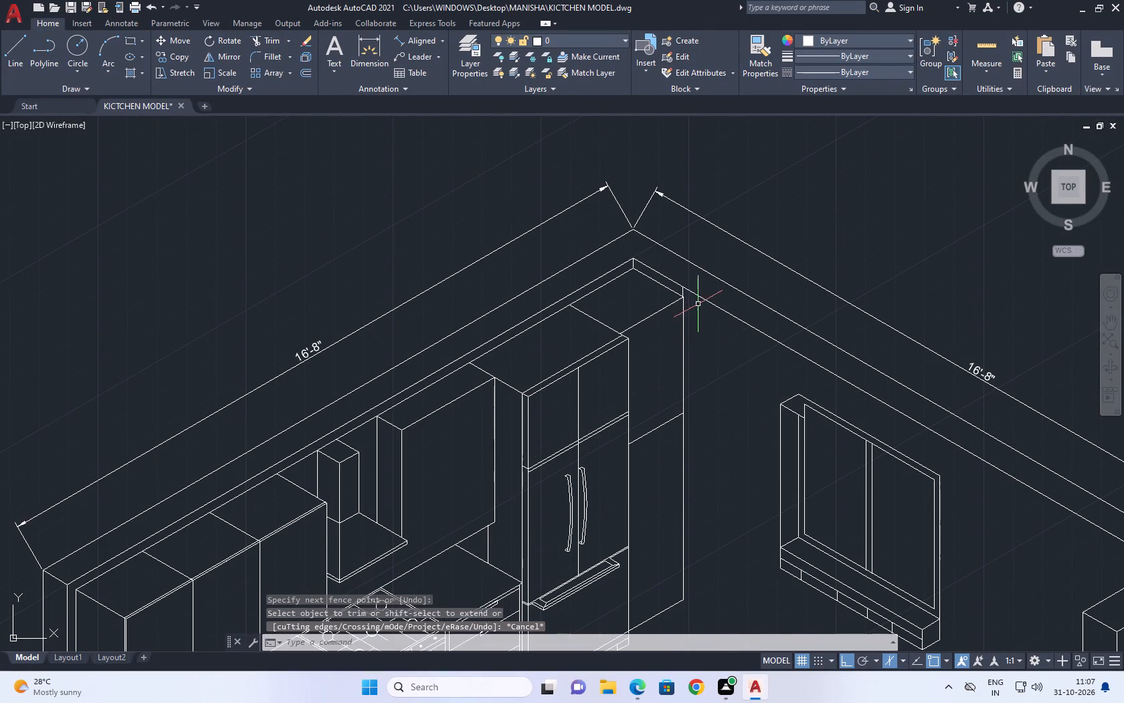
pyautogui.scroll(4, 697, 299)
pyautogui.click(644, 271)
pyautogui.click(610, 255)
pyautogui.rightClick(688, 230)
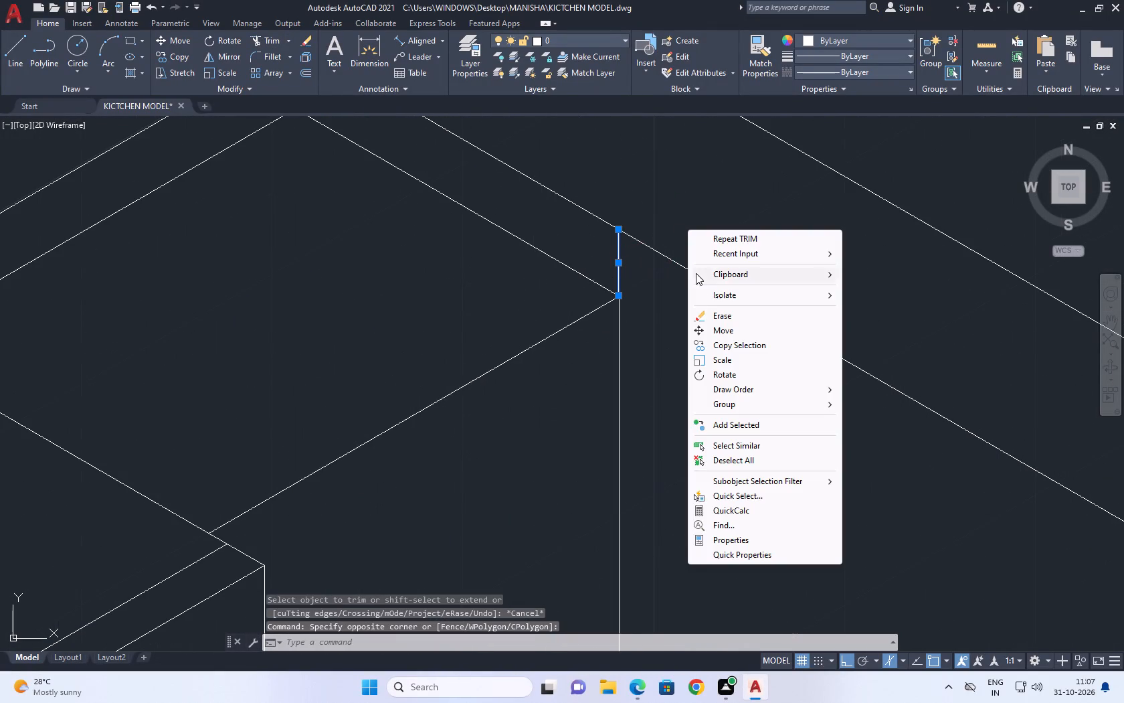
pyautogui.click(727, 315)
# Draw a vertical divider from the middle of the corner cabinet's front top edge down past the slanted shelf line.
pyautogui.scroll(-3, 647, 309)
pyautogui.moveTo(650, 345); pyautogui.dragTo(641, 242, button='middle')
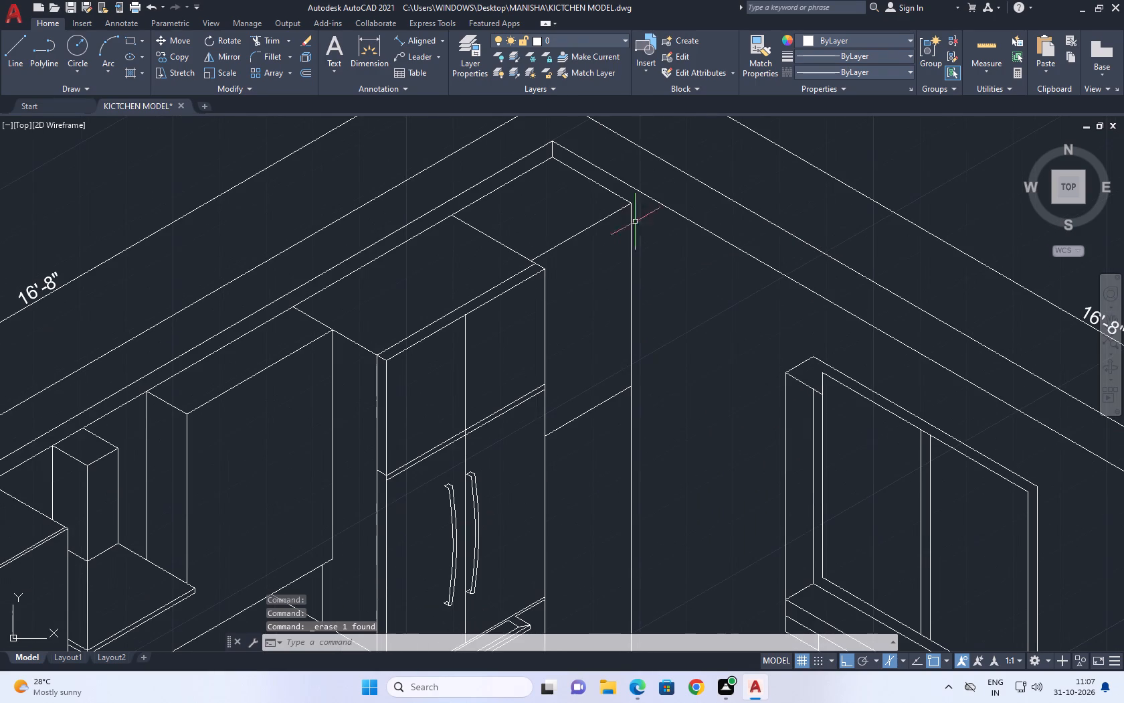
pyautogui.click(17, 42)
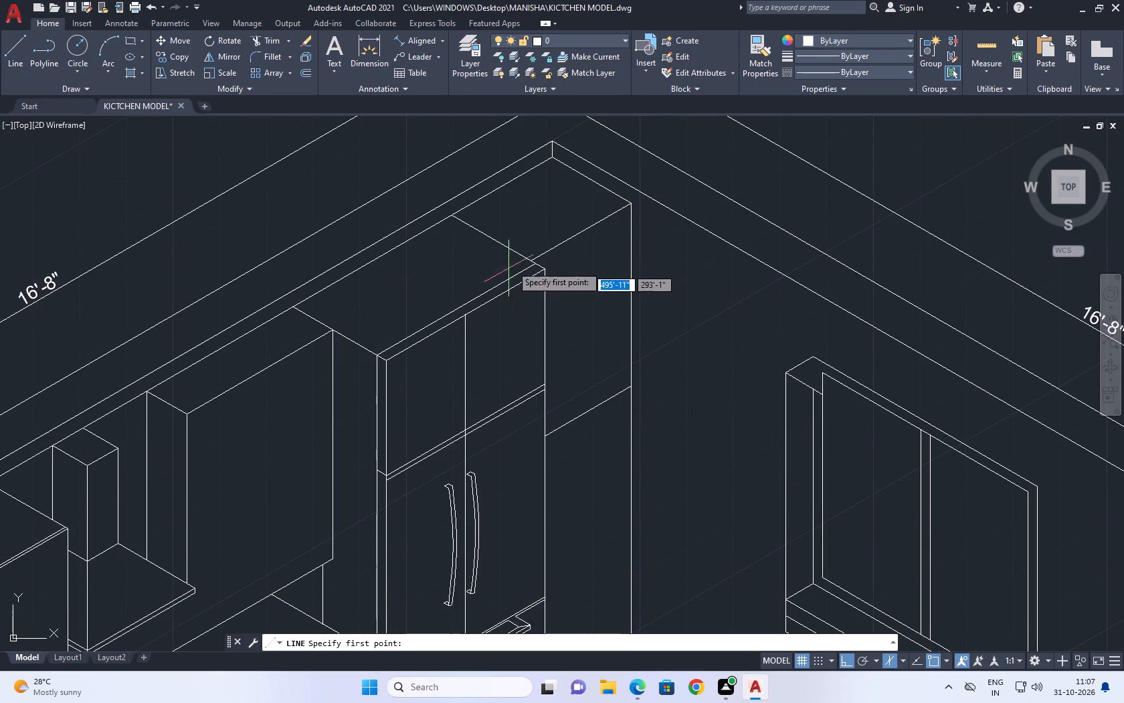
pyautogui.click(583, 232)
pyautogui.click(607, 445)
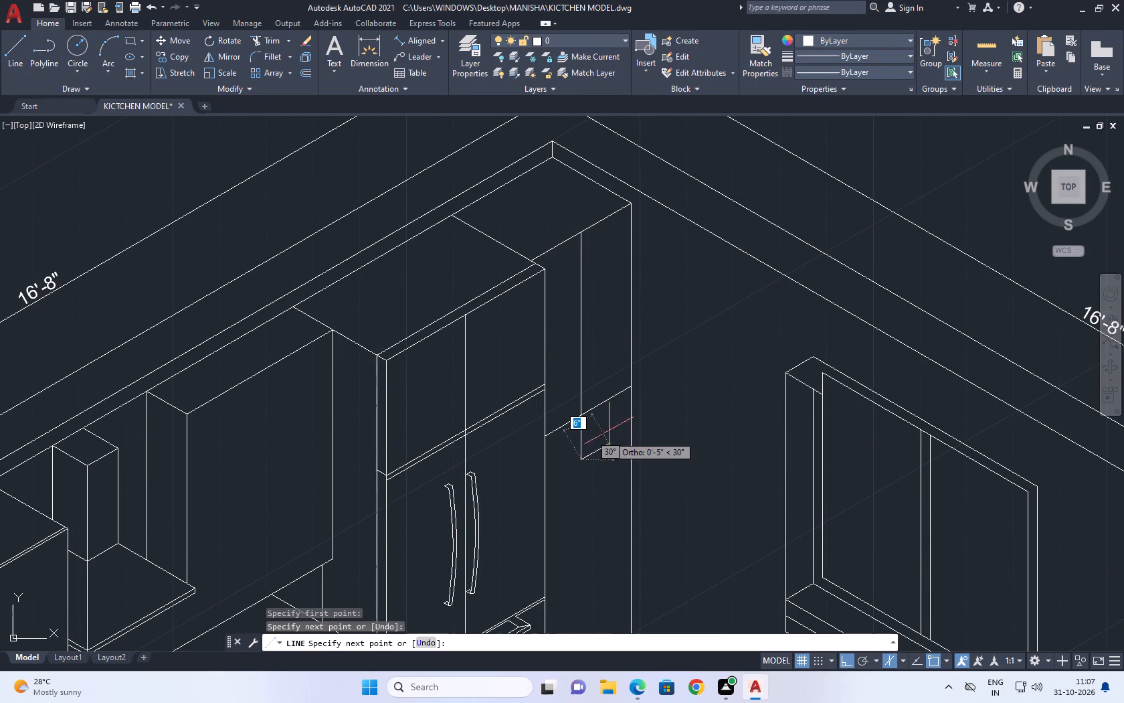
pyautogui.rightClick(607, 420)
pyautogui.click(632, 448)
pyautogui.moveTo(579, 378); pyautogui.dragTo(601, 444, button='middle')
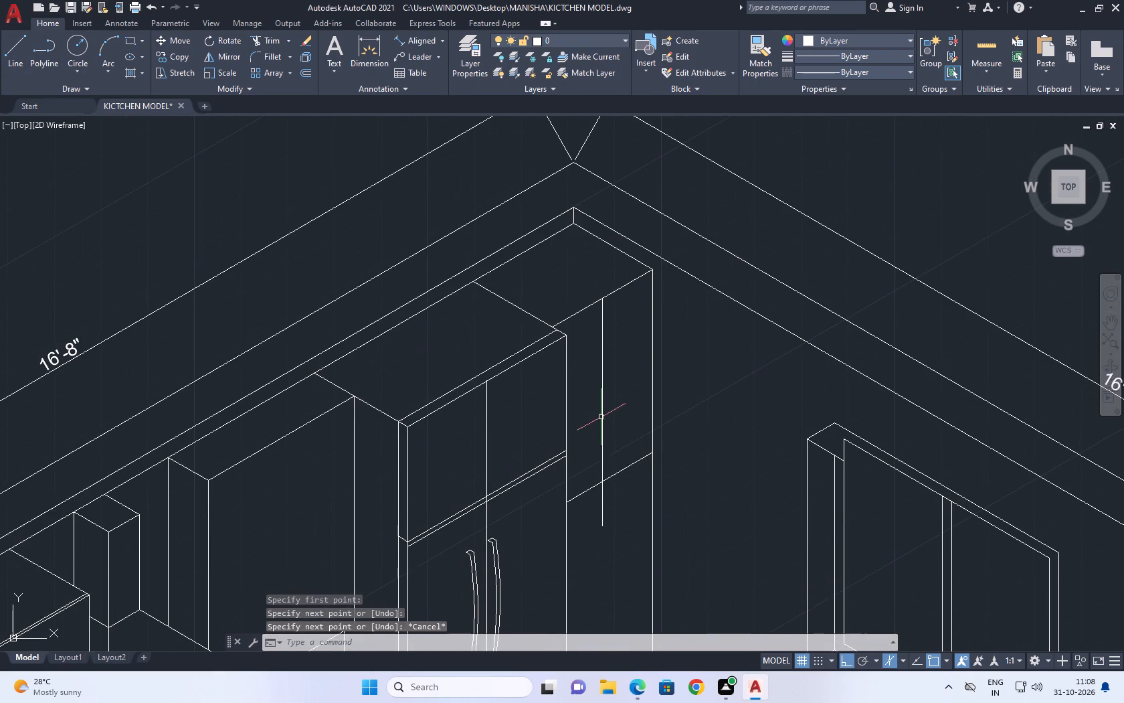
# Draw a 30° slanted line from the refrigerator cabinet's vertical edge across the corner cabinet's upper front, past its outer edge.
pyautogui.click(0, 50)
pyautogui.click(16, 46)
pyautogui.scroll(1, 579, 427)
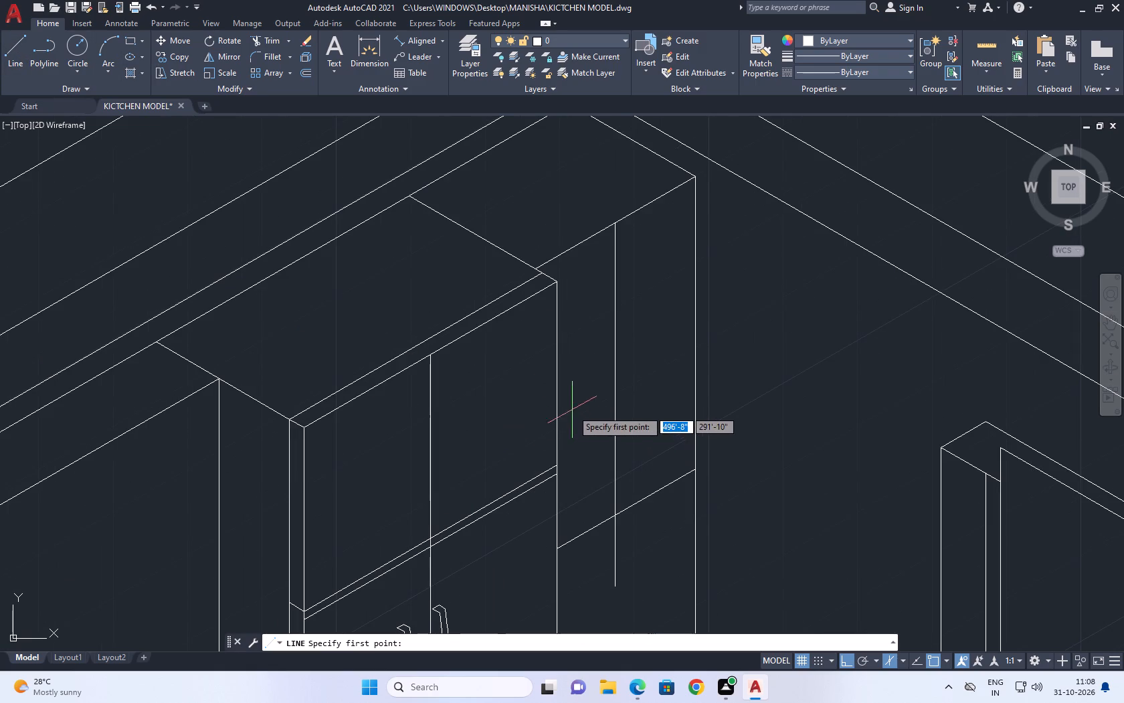
pyautogui.moveTo(563, 394); pyautogui.dragTo(540, 437, button='middle')
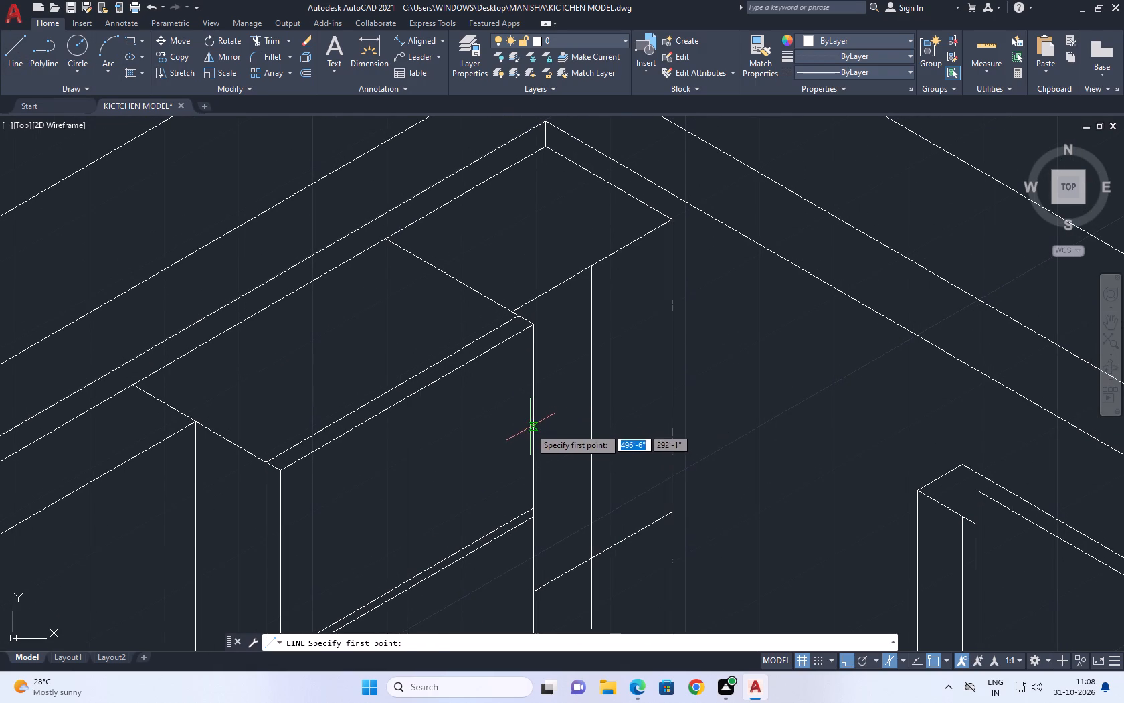
pyautogui.click(529, 428)
pyautogui.click(725, 358)
pyautogui.rightClick(708, 335)
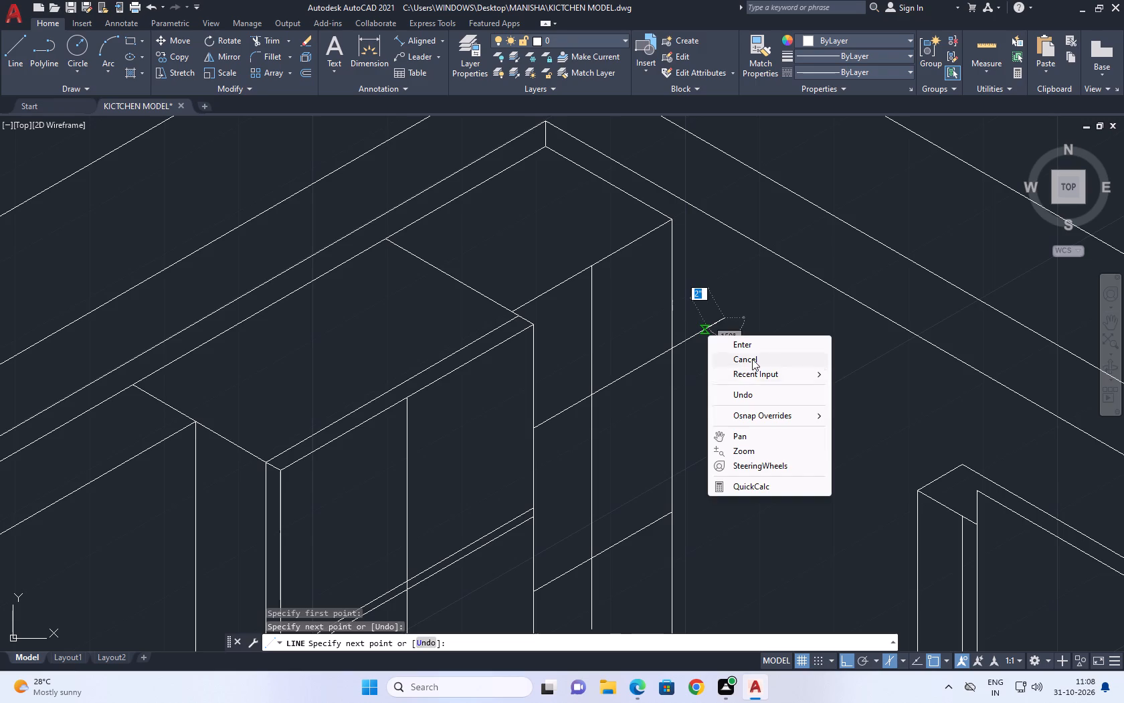
pyautogui.click(752, 359)
# Trim the new slanted line's overhang beyond the corner cabinet's outer vertical edge.
pyautogui.moveTo(646, 373); pyautogui.dragTo(654, 400, button='middle')
pyautogui.click(271, 40)
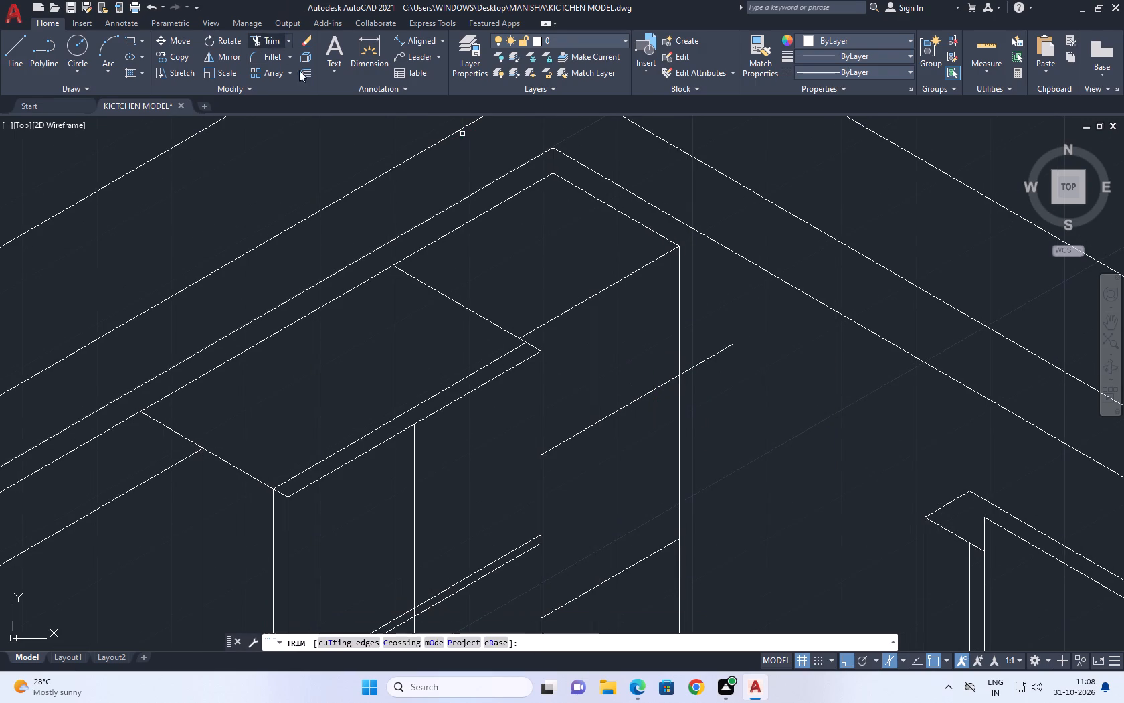
pyautogui.click(710, 343)
pyautogui.moveTo(711, 381); pyautogui.dragTo(723, 404)
pyautogui.rightClick(729, 335)
pyautogui.click(761, 364)
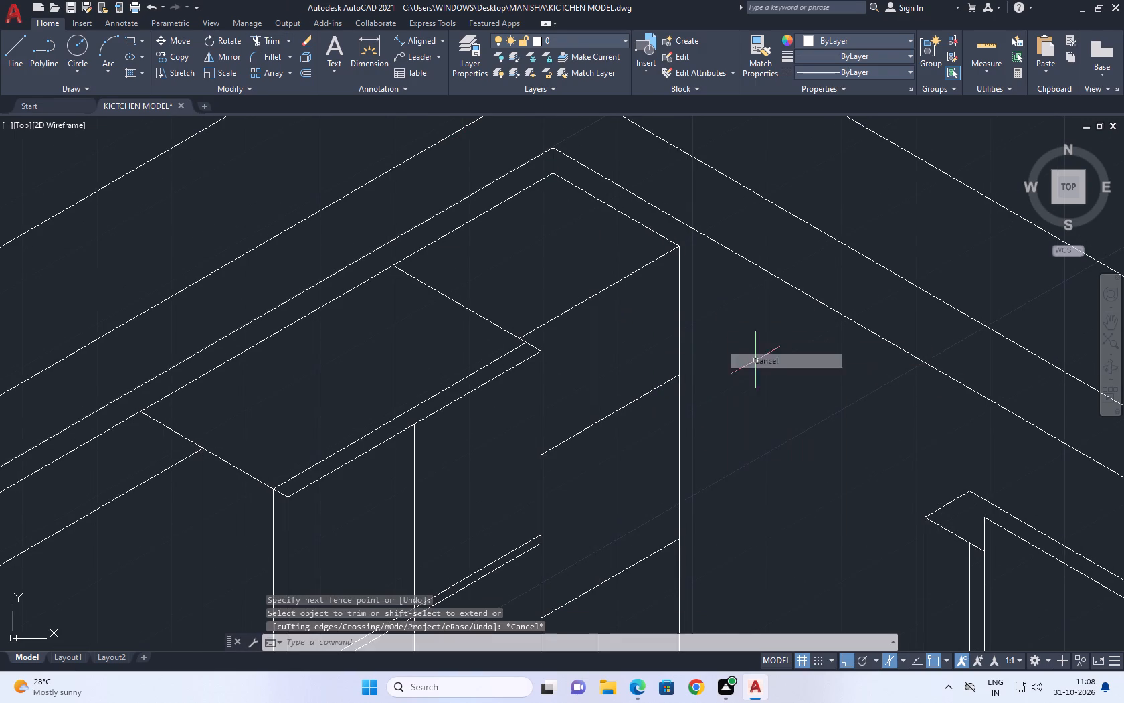
# Trim both remaining pieces of the vertical divider below the upper slanted line on the corner cabinet's front.
pyautogui.moveTo(717, 362); pyautogui.dragTo(783, 305, button='middle')
pyautogui.click(268, 35)
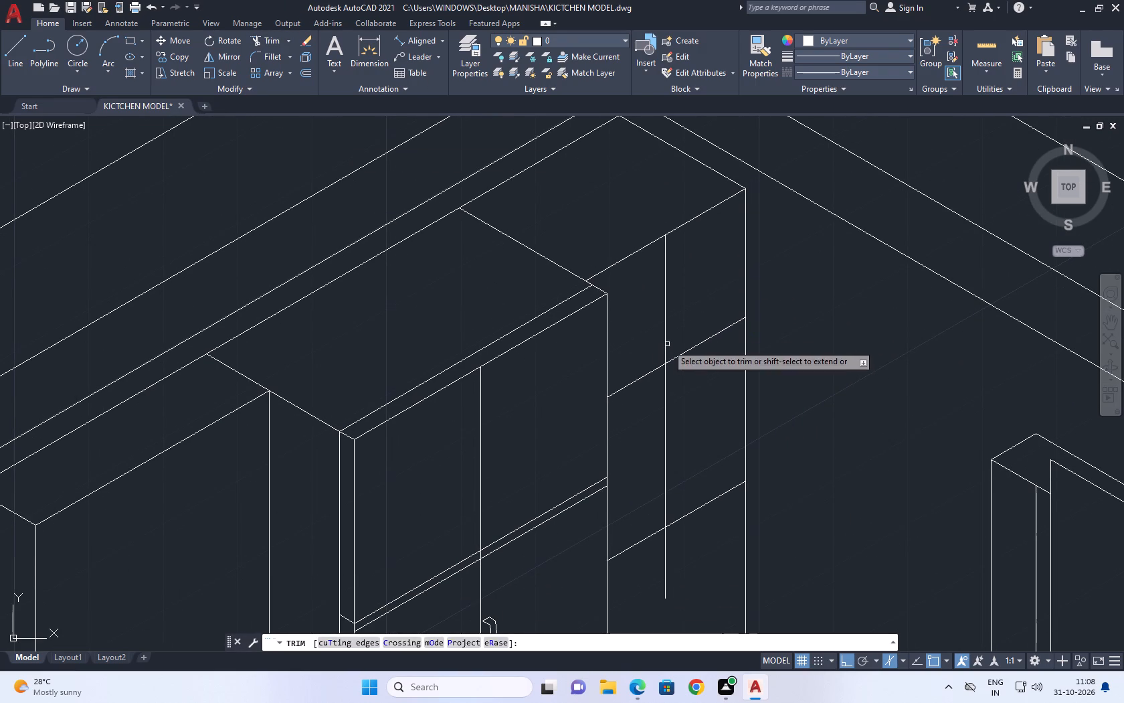
pyautogui.click(694, 385)
pyautogui.click(660, 402)
pyautogui.moveTo(690, 417); pyautogui.dragTo(702, 284, button='middle')
pyautogui.click(694, 418)
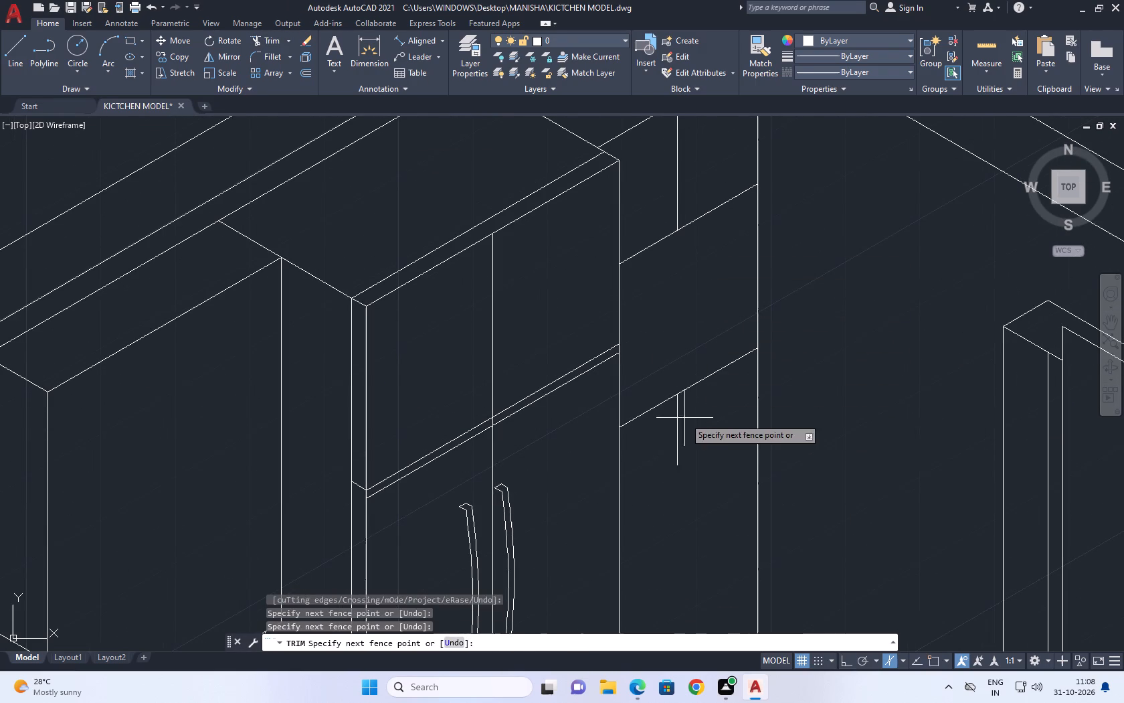
pyautogui.click(672, 435)
pyautogui.rightClick(806, 350)
pyautogui.moveTo(854, 368); pyautogui.dragTo(858, 375)
# Copy the corner cabinet's lower slanted shelf line about 4" straight up.
pyautogui.moveTo(683, 317); pyautogui.dragTo(695, 378, button='middle')
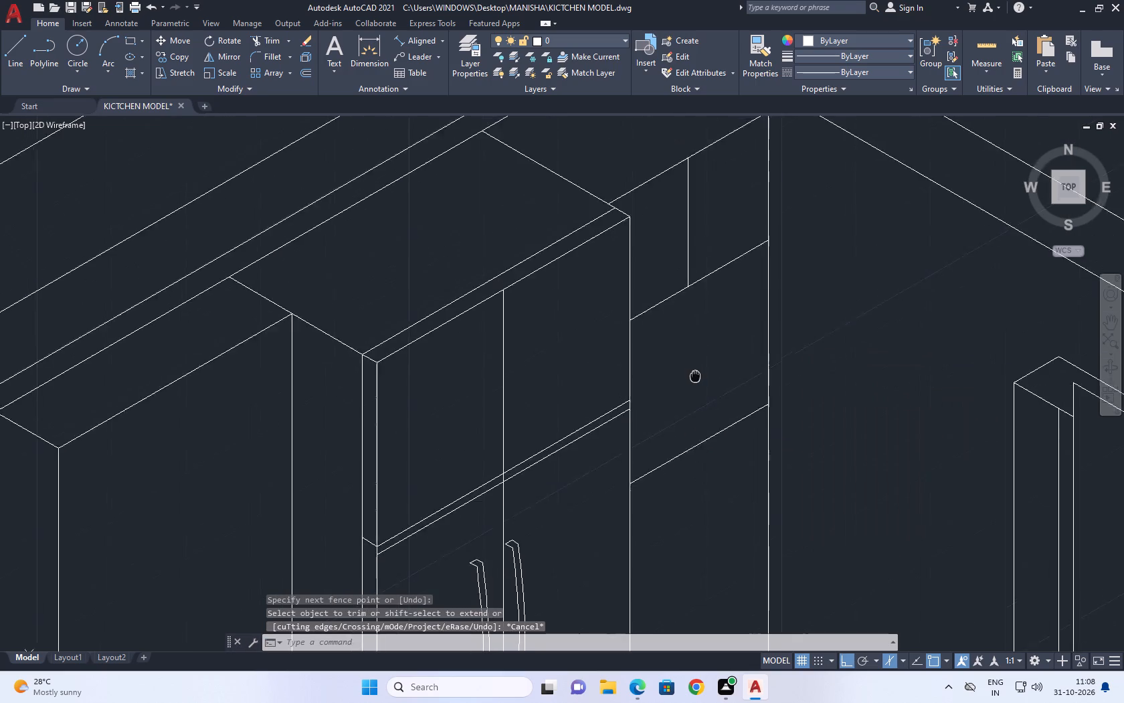
pyautogui.moveTo(695, 378); pyautogui.dragTo(695, 394, button='middle')
pyautogui.scroll(-2, 677, 341)
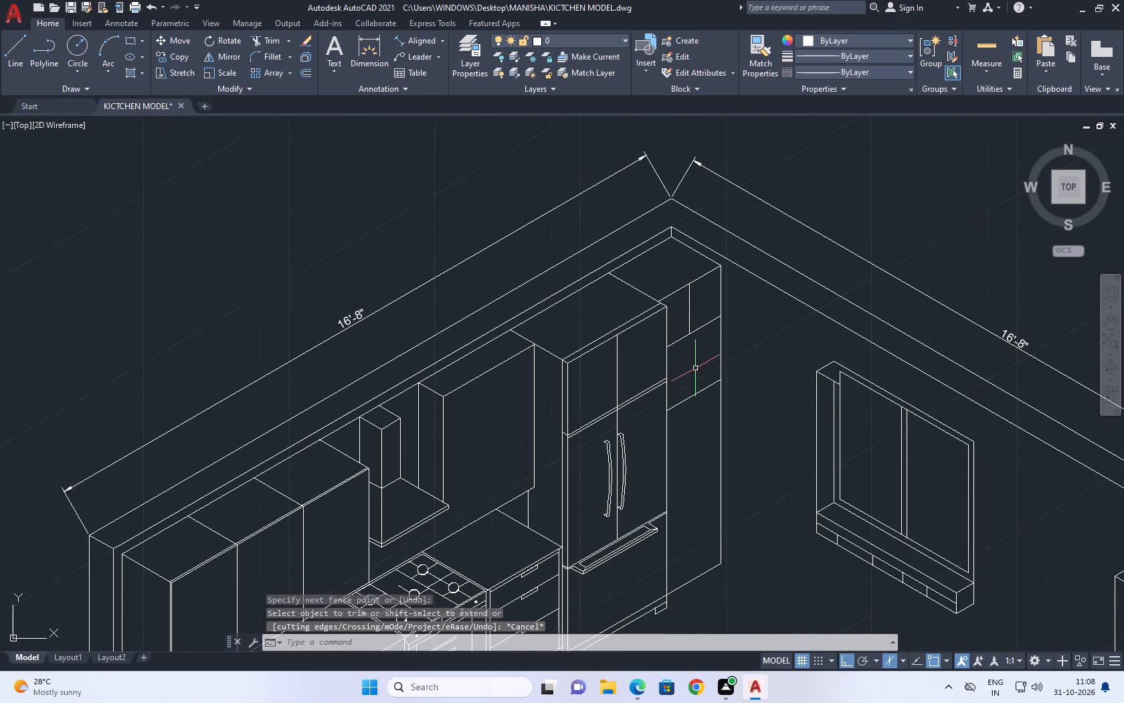
pyautogui.click(697, 412)
pyautogui.click(690, 381)
pyautogui.click(182, 58)
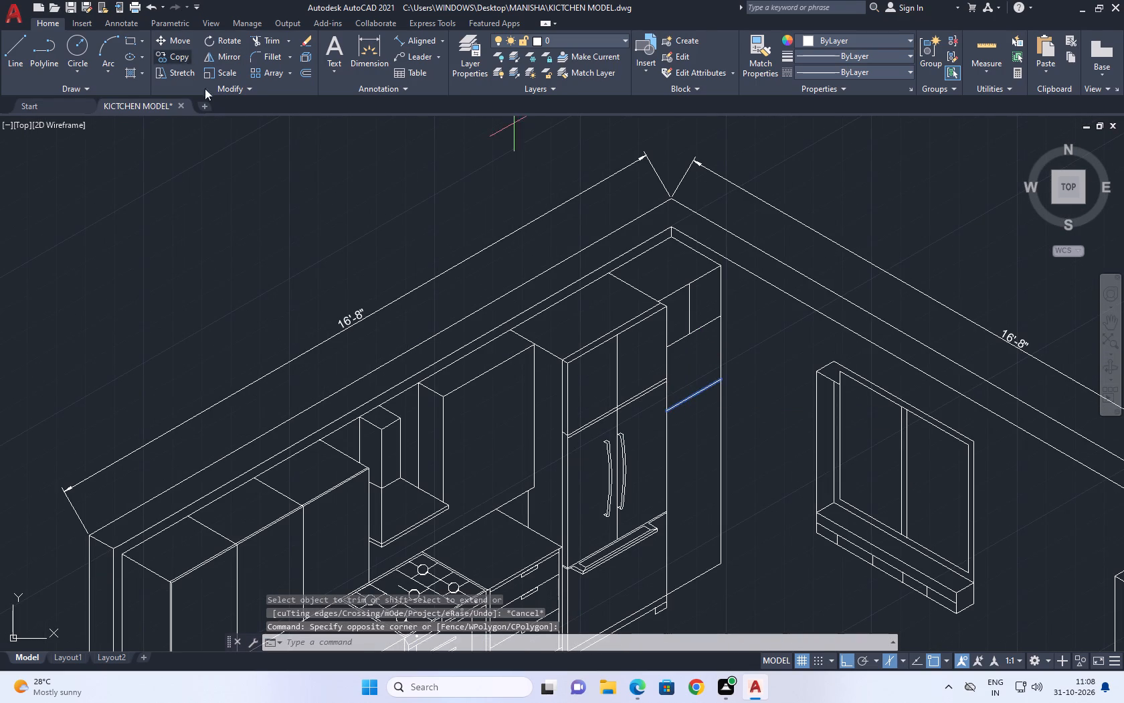
pyautogui.scroll(4, 638, 387)
pyautogui.click(802, 491)
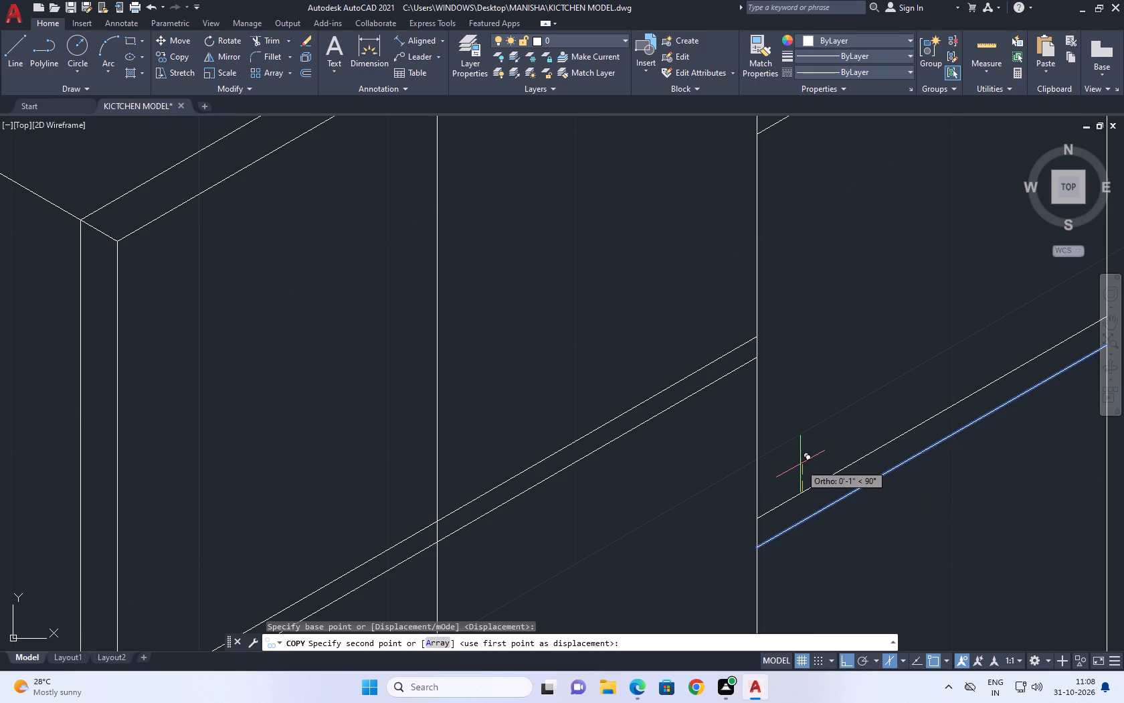
pyautogui.scroll(-2, 800, 462)
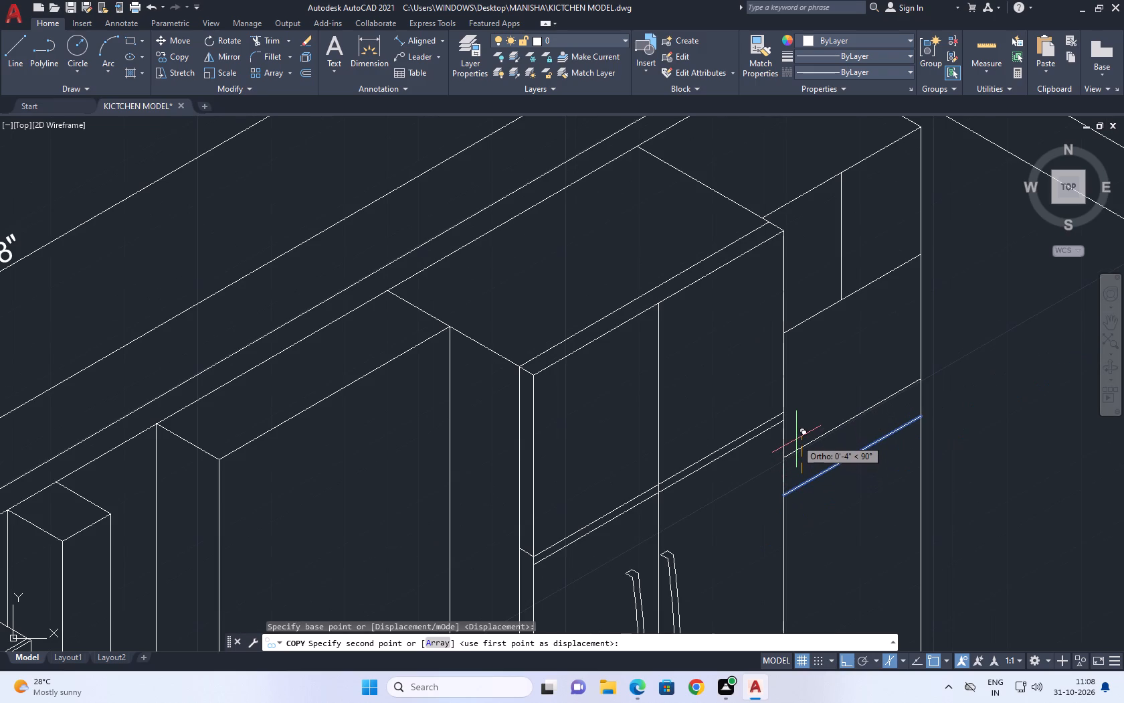
pyautogui.moveTo(796, 441); pyautogui.dragTo(806, 446)
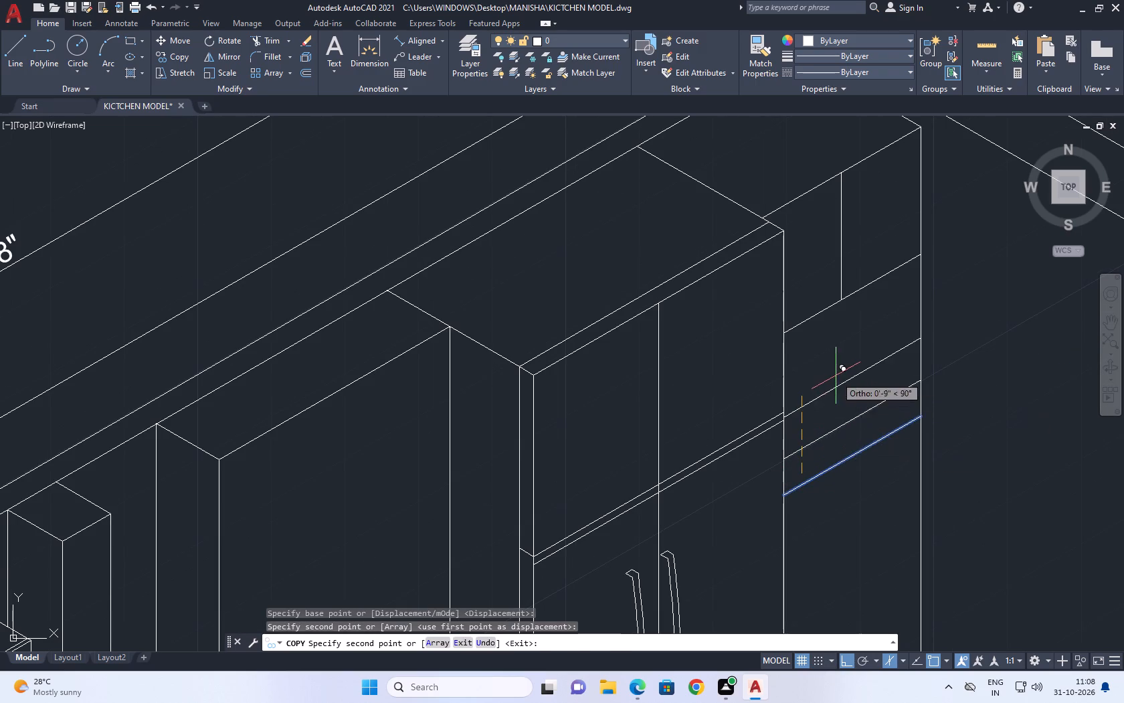
pyautogui.rightClick(834, 376)
pyautogui.click(853, 397)
# Copy the slanted line beneath the vertical divider a short distance straight down to form a double edge.
pyautogui.moveTo(868, 322); pyautogui.dragTo(692, 355, button='middle')
pyautogui.scroll(2, 706, 297)
pyautogui.moveTo(741, 357); pyautogui.dragTo(741, 345)
pyautogui.click(725, 288)
pyautogui.click(176, 55)
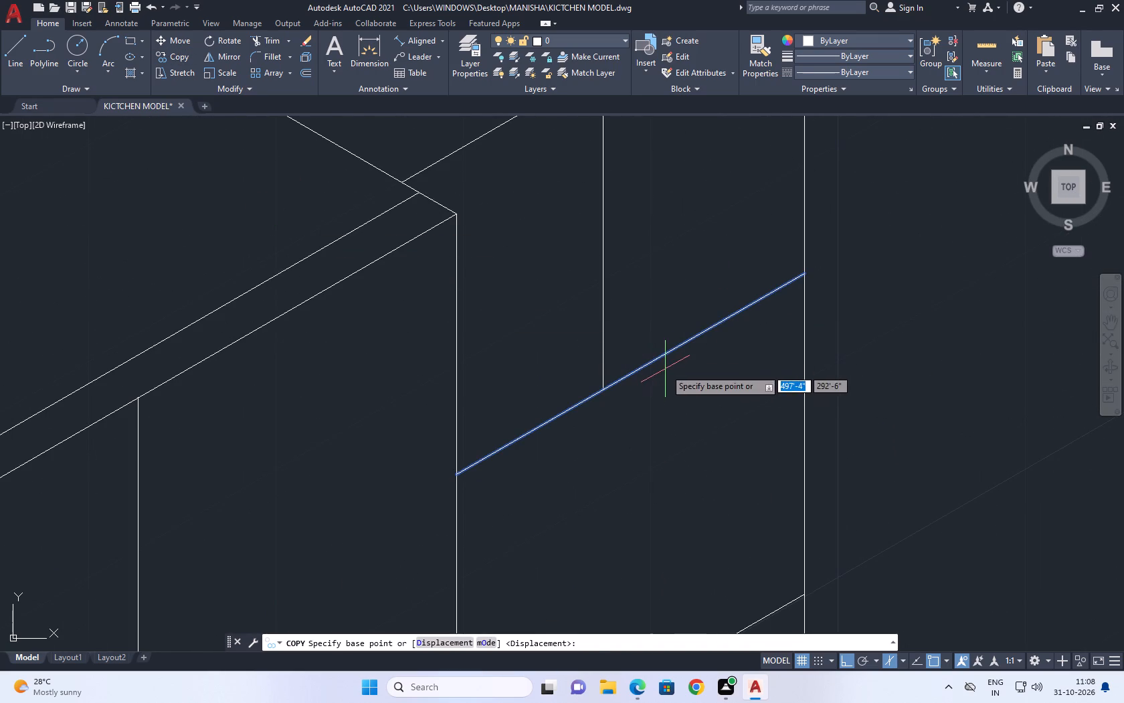
pyautogui.click(665, 369)
pyautogui.click(656, 391)
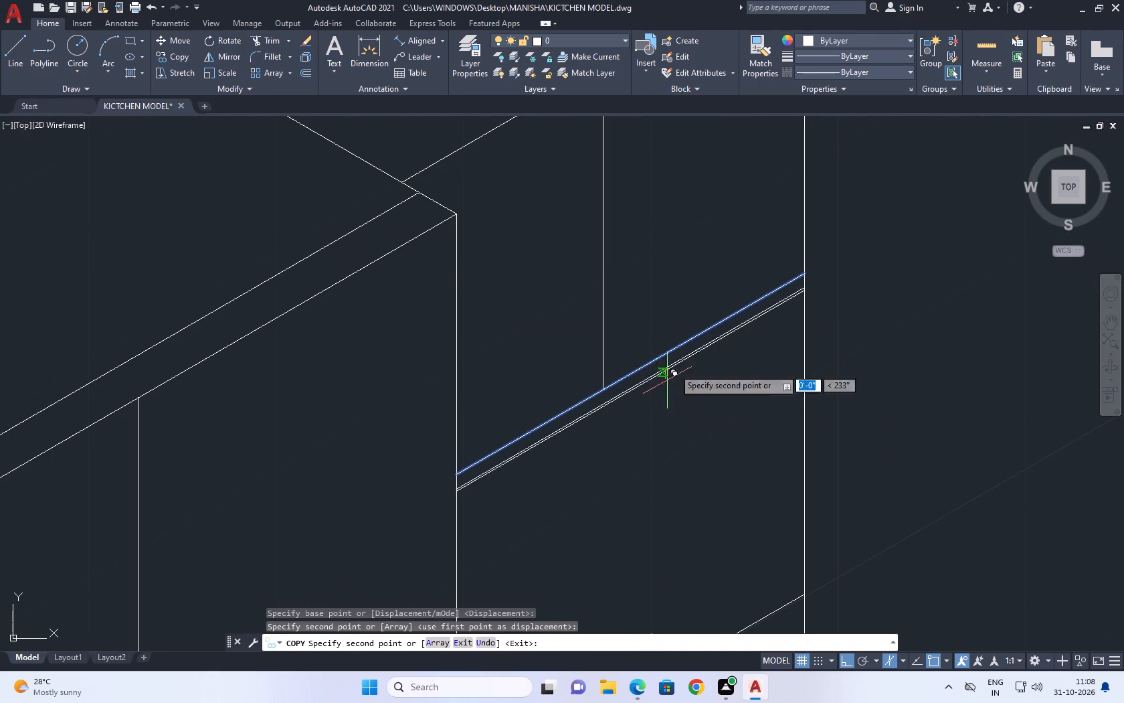
pyautogui.rightClick(667, 289)
pyautogui.click(707, 313)
# Draw a vertical line along the corner cabinet's outer edge from the double edge's lower line to the next slanted line below.
pyautogui.moveTo(663, 397); pyautogui.dragTo(715, 307, button='middle')
pyautogui.scroll(-2, 730, 275)
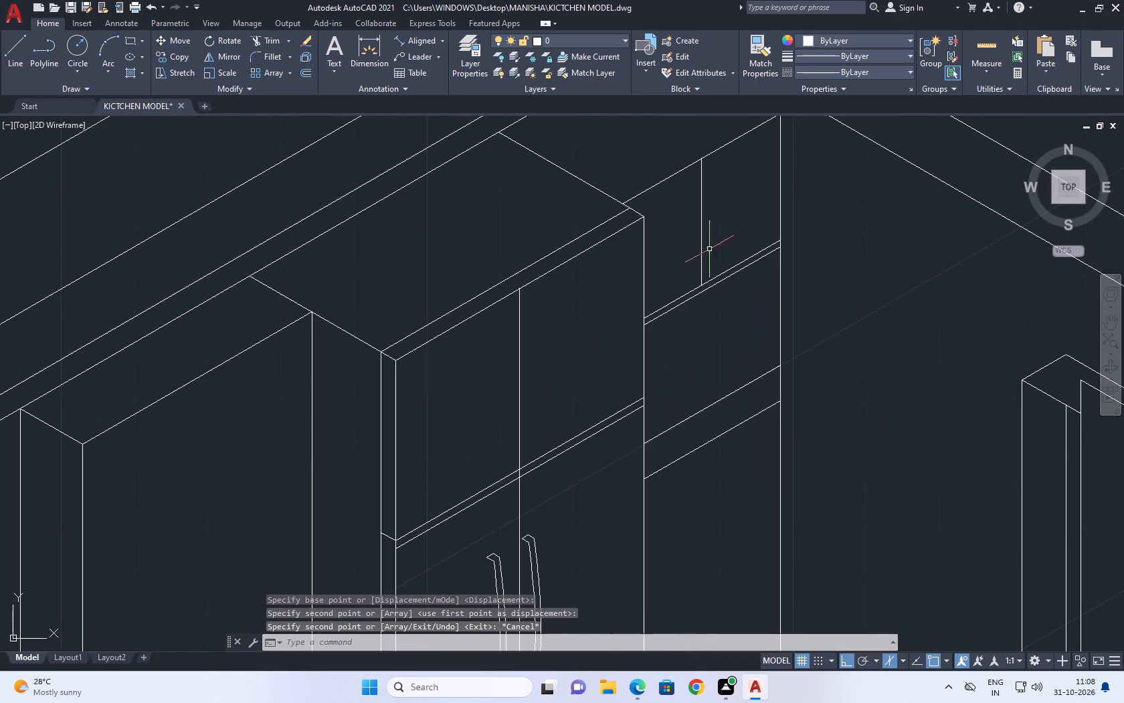
pyautogui.click(0, 42)
pyautogui.click(13, 48)
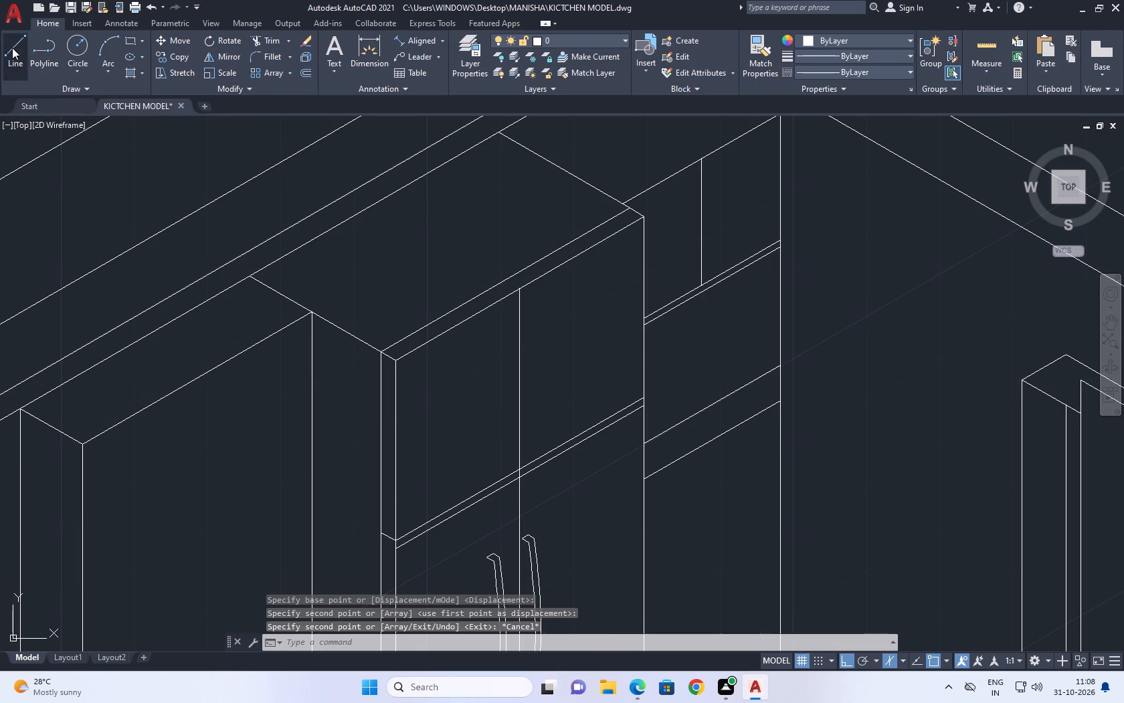
pyautogui.scroll(1, 777, 247)
pyautogui.click(777, 247)
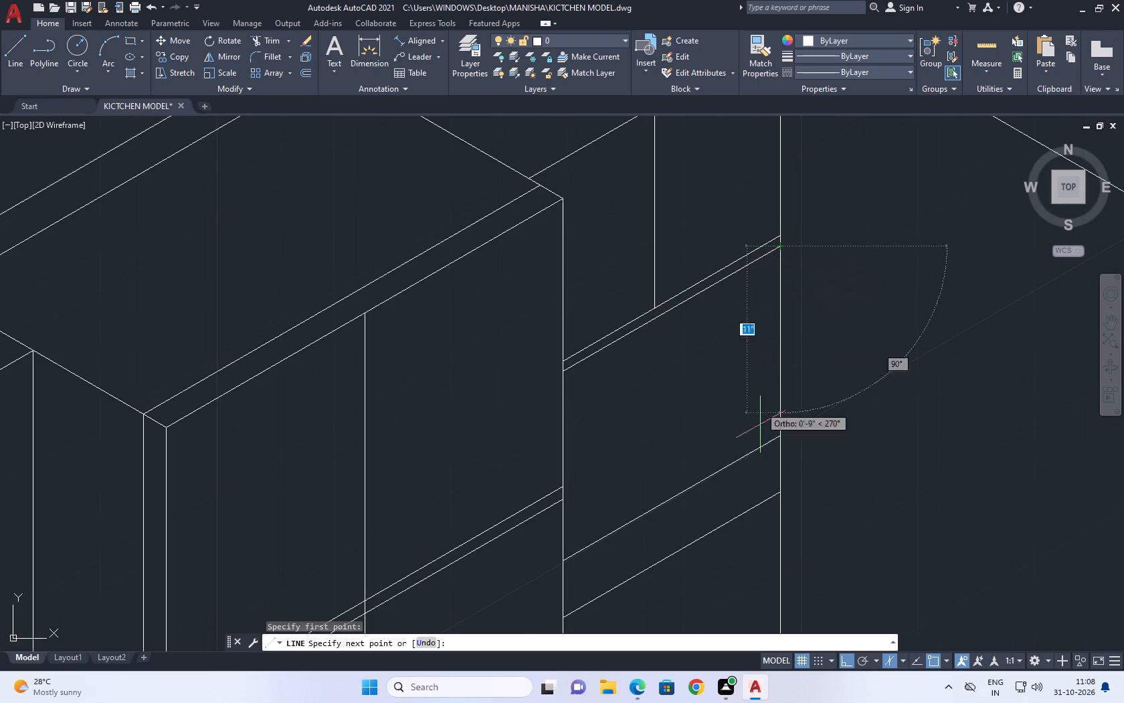
pyautogui.click(777, 441)
pyautogui.rightClick(791, 363)
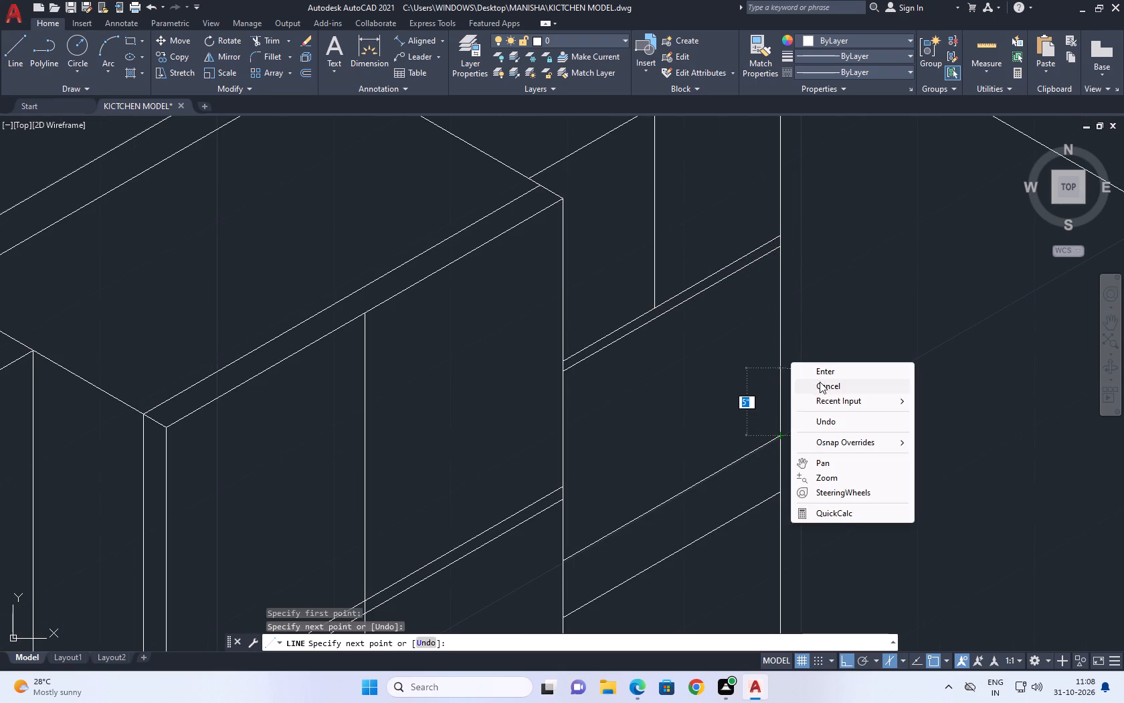
pyautogui.click(820, 382)
# Copy the new vertical line about 2" inward along the 210° direction, into the corner cabinet's middle opening.
pyautogui.click(779, 354)
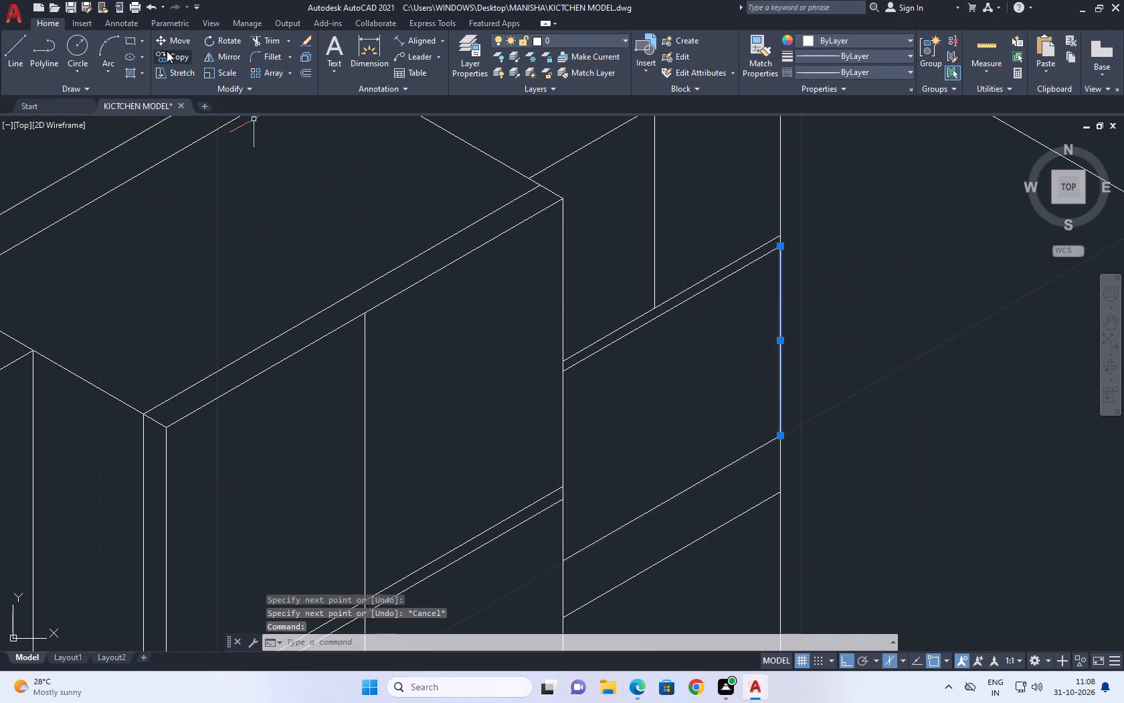
pyautogui.click(167, 51)
pyautogui.click(700, 318)
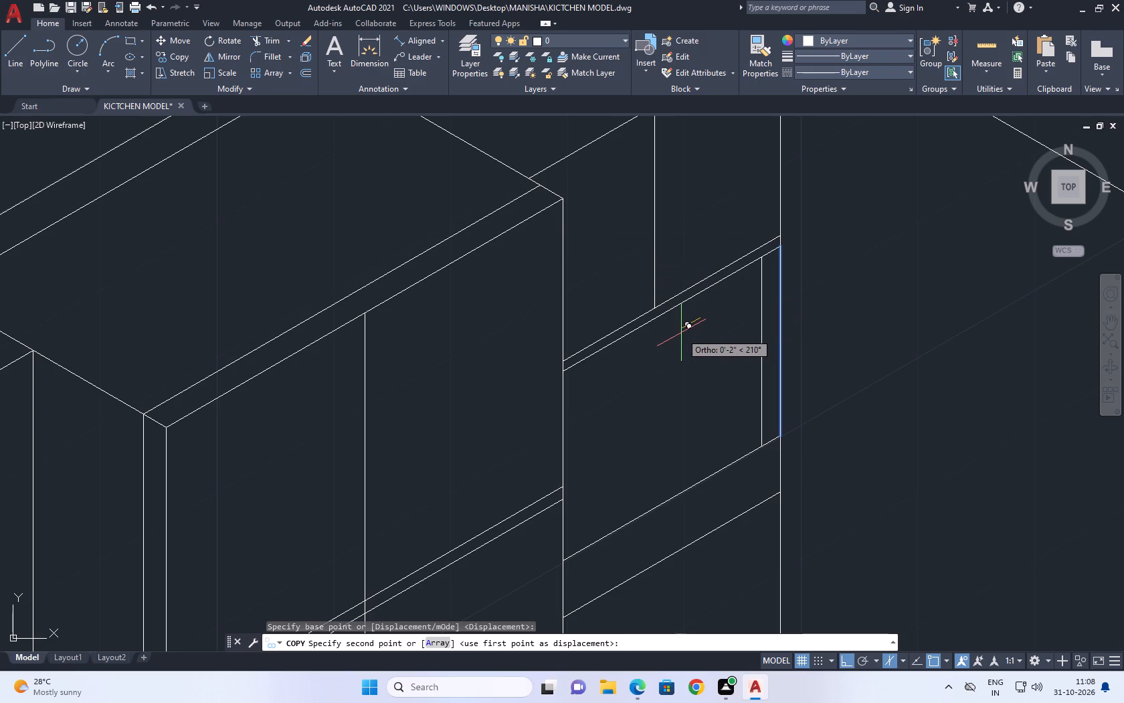
pyautogui.click(681, 333)
pyautogui.rightClick(698, 220)
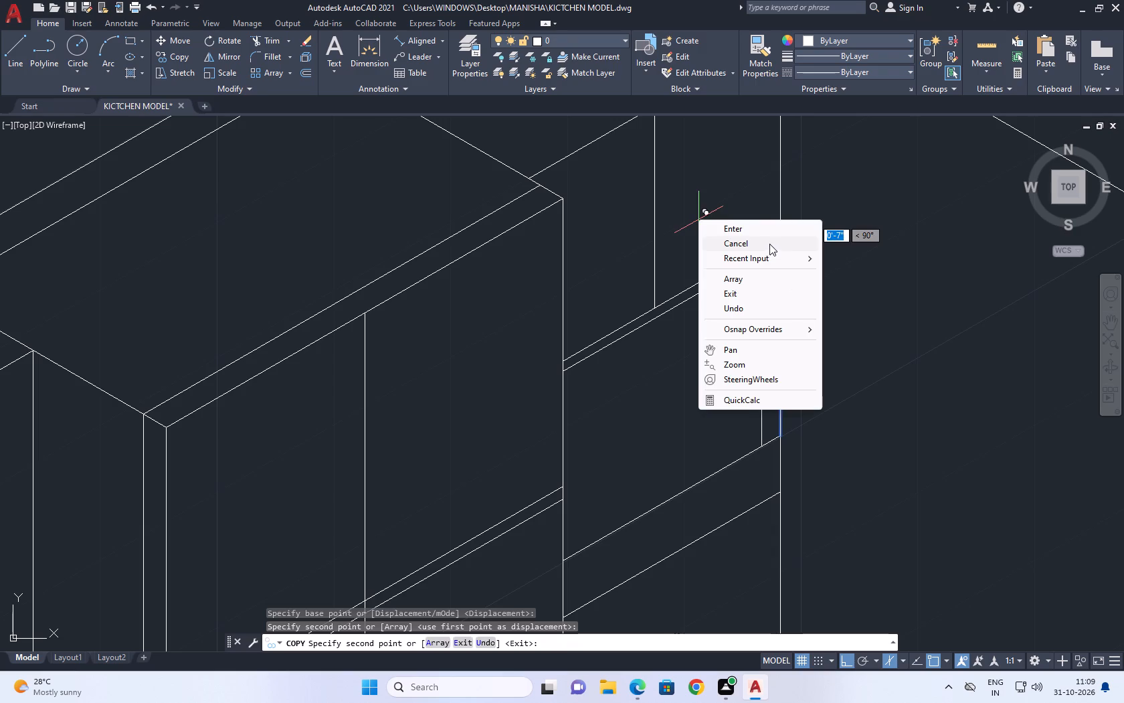
pyautogui.click(769, 244)
# Copy the double edge's lower slanted line about 1" straight down into the middle opening.
pyautogui.moveTo(651, 230); pyautogui.dragTo(613, 287, button='middle')
pyautogui.moveTo(611, 368); pyautogui.dragTo(609, 368, button='middle')
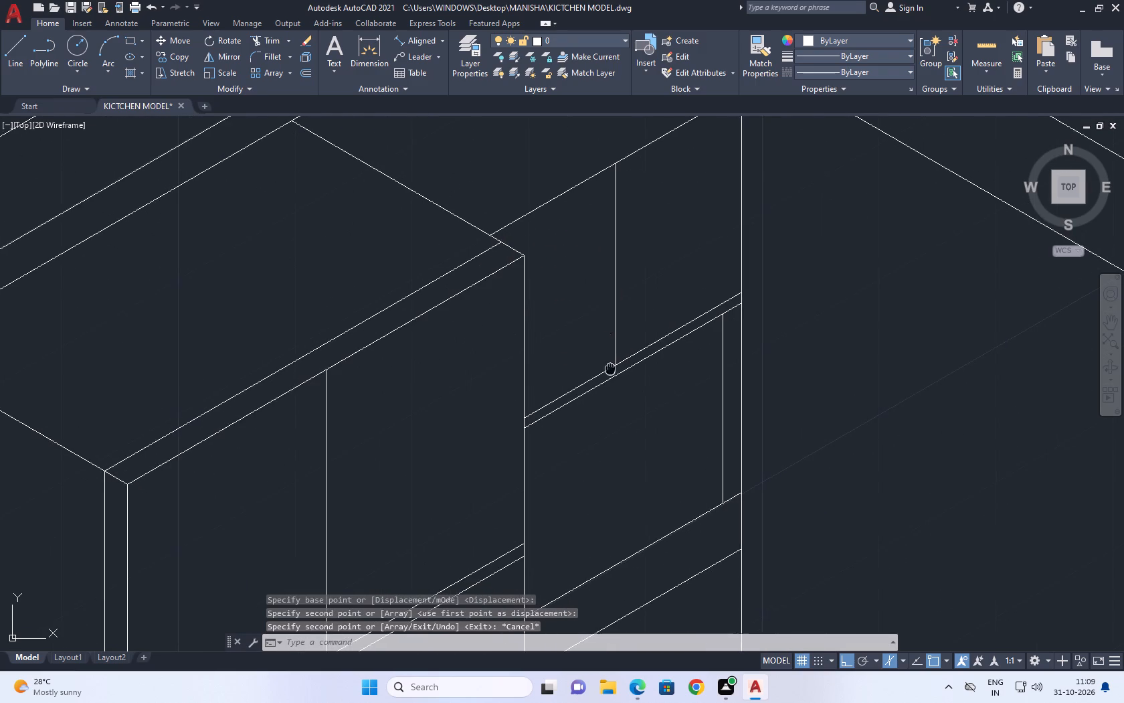
pyautogui.moveTo(609, 368); pyautogui.dragTo(625, 261, button='middle')
pyautogui.scroll(1, 624, 256)
pyautogui.click(623, 283)
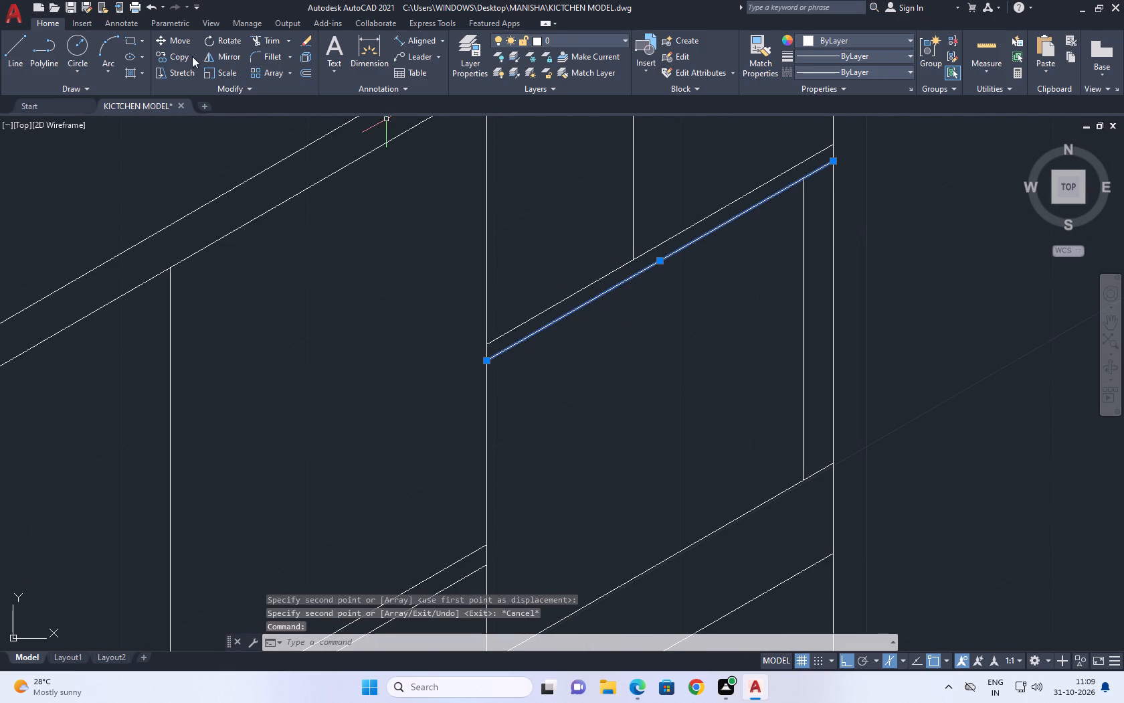
pyautogui.click(170, 54)
pyautogui.click(563, 341)
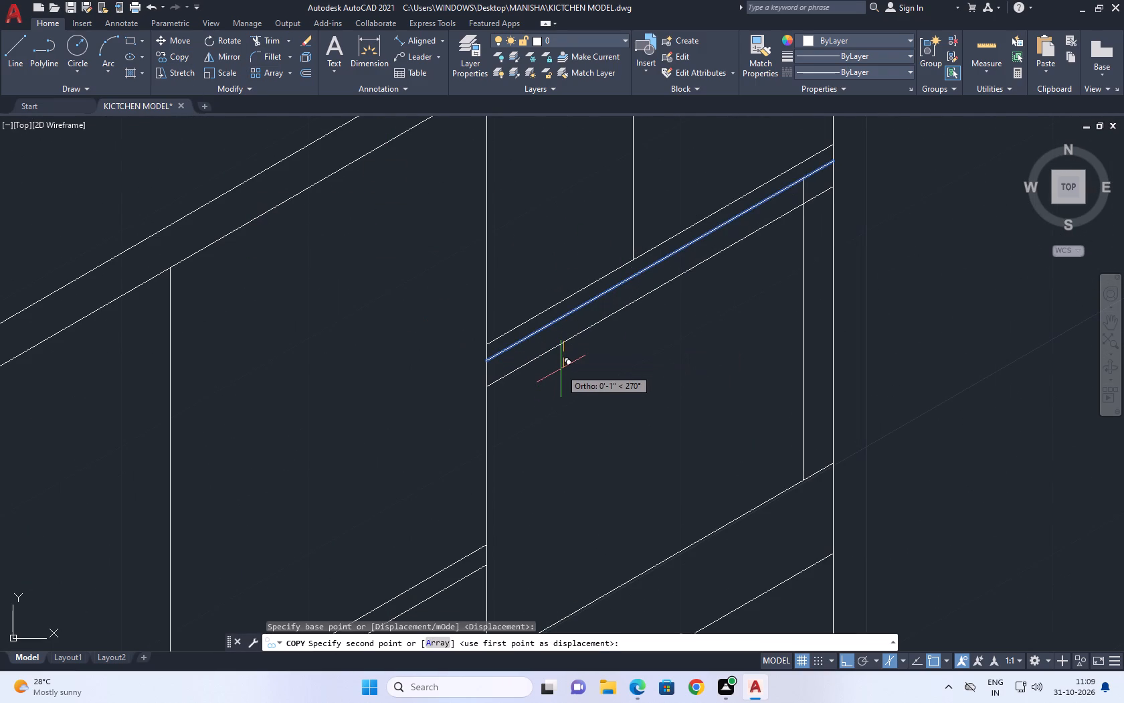
pyautogui.moveTo(561, 369); pyautogui.dragTo(583, 379)
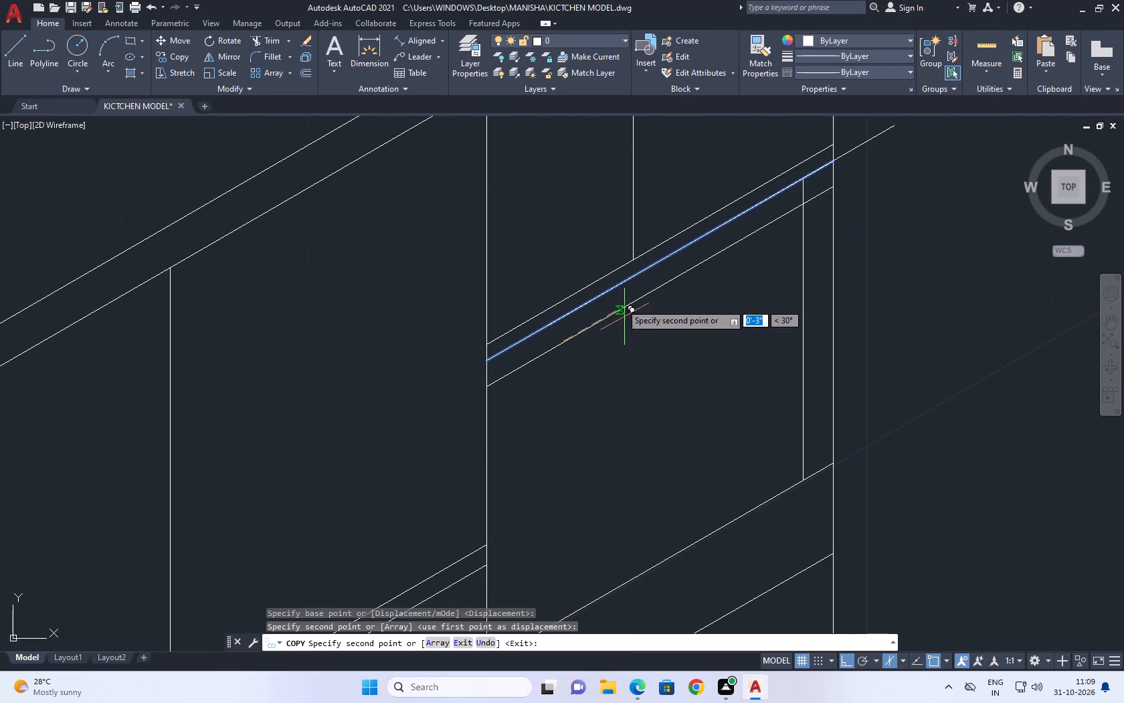
pyautogui.rightClick(618, 295)
pyautogui.click(649, 317)
# Draw a vertical line near the refrigerator side of the middle opening, from the double edge's lower line down to the opening's bottom slanted line.
pyautogui.moveTo(561, 362); pyautogui.dragTo(557, 270, button='middle')
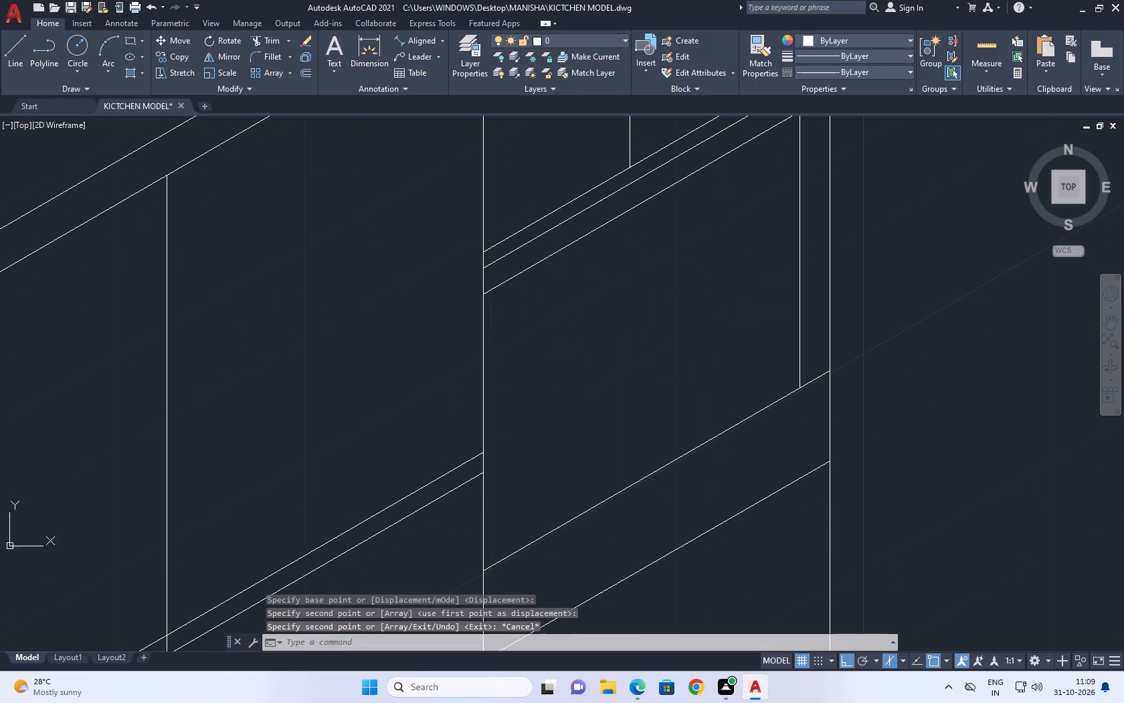
pyautogui.scroll(-2, 528, 300)
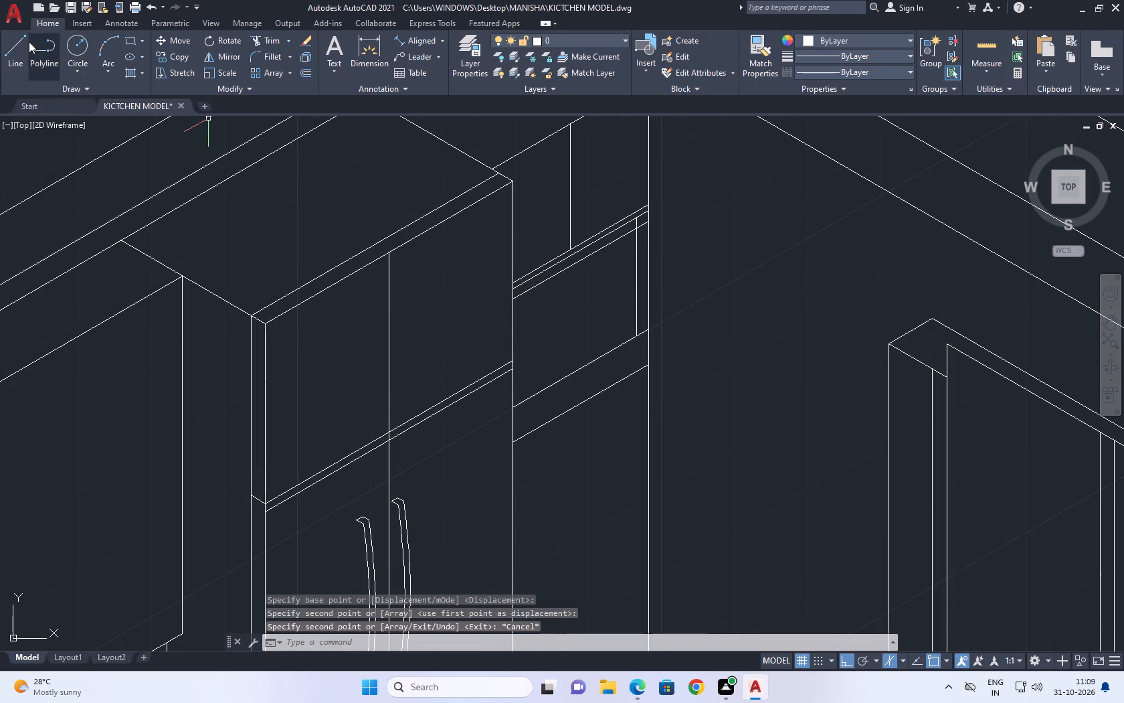
pyautogui.click(2, 39)
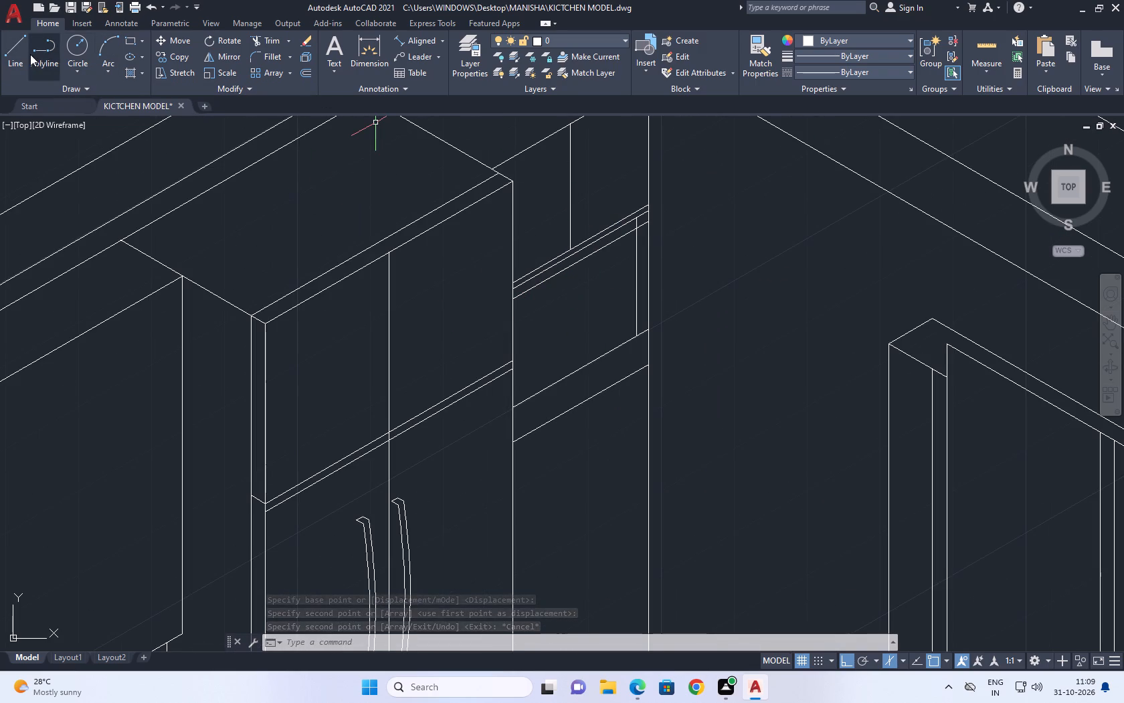
pyautogui.click(23, 55)
pyautogui.scroll(1, 539, 284)
pyautogui.moveTo(542, 270); pyautogui.dragTo(549, 289, button='middle')
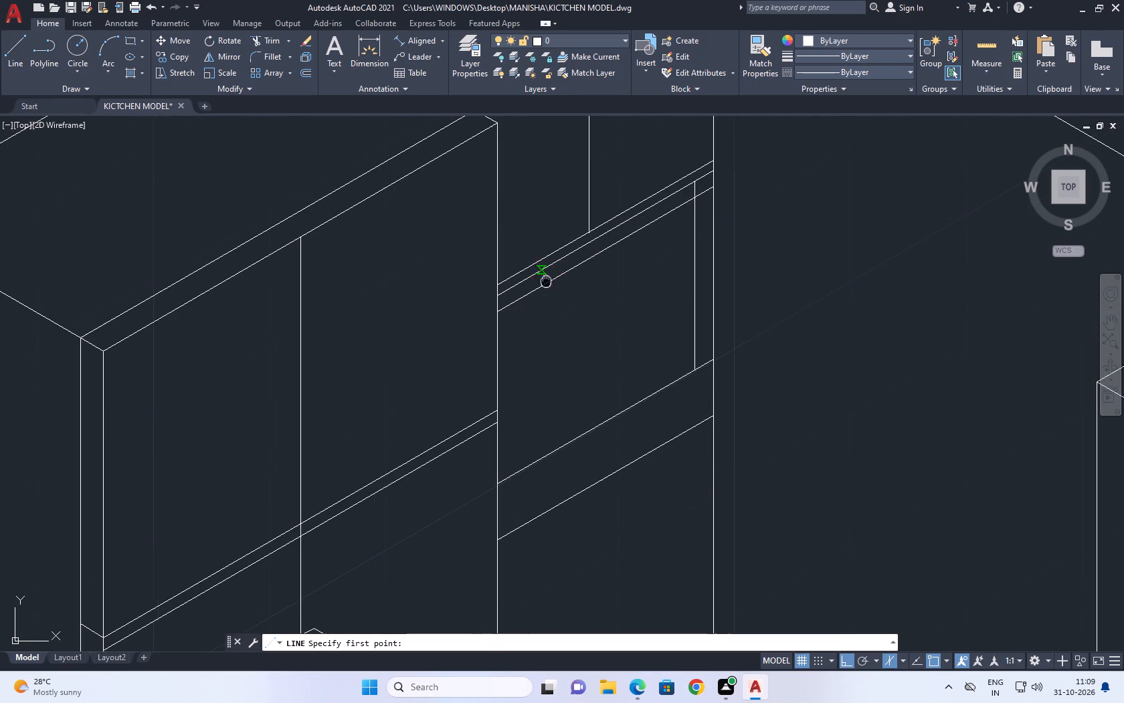
pyautogui.moveTo(549, 289); pyautogui.dragTo(553, 300, button='middle')
pyautogui.click(558, 291)
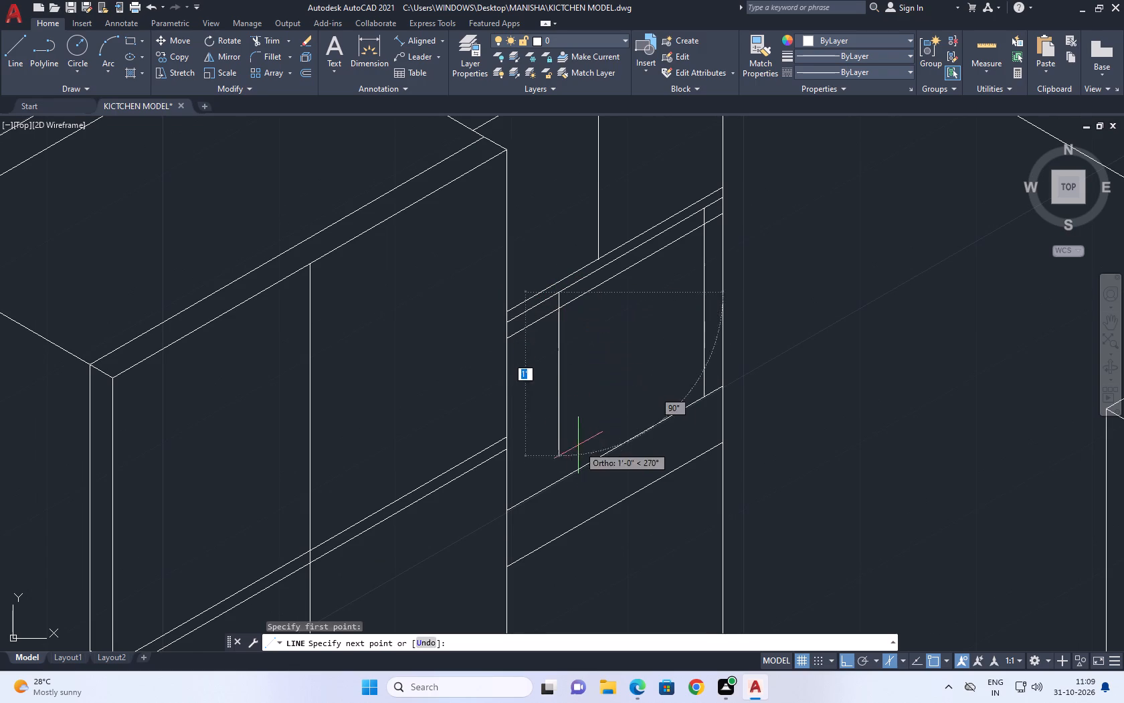
pyautogui.click(562, 487)
pyautogui.rightClick(567, 483)
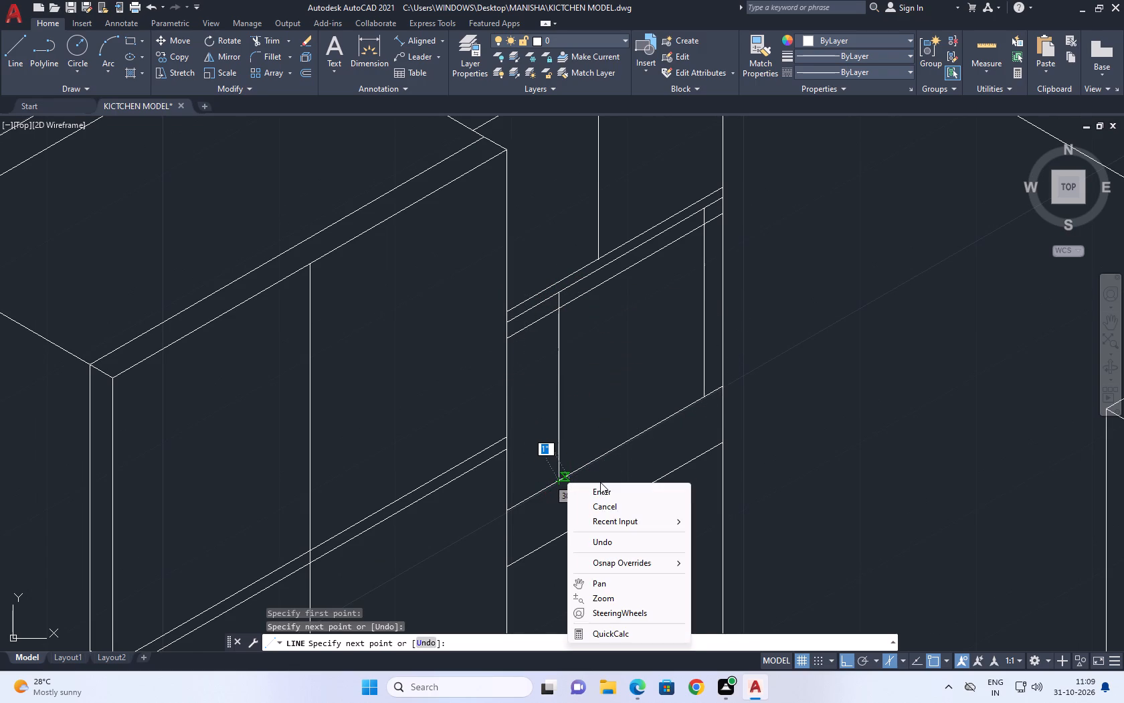
pyautogui.click(614, 512)
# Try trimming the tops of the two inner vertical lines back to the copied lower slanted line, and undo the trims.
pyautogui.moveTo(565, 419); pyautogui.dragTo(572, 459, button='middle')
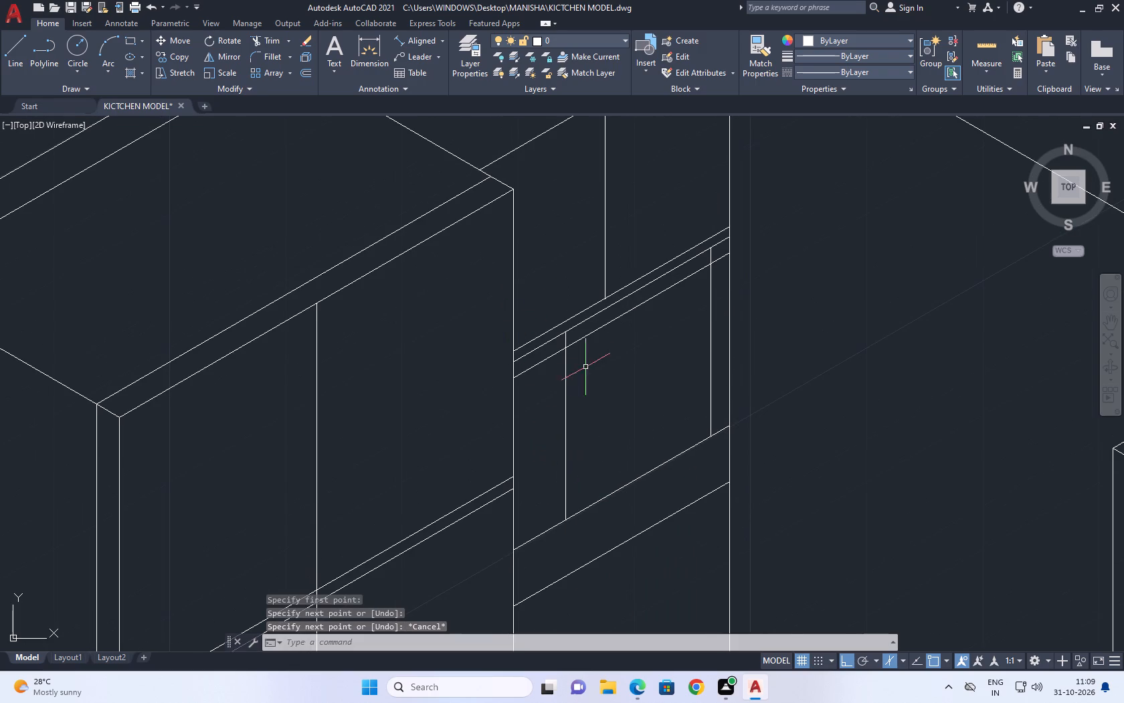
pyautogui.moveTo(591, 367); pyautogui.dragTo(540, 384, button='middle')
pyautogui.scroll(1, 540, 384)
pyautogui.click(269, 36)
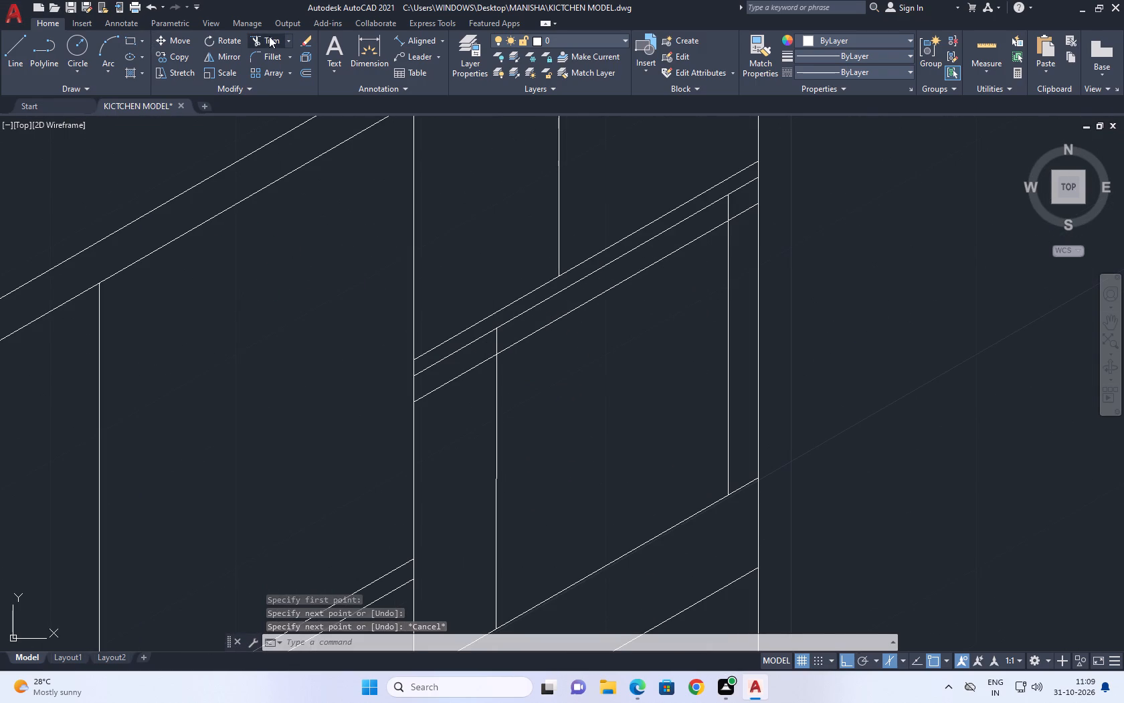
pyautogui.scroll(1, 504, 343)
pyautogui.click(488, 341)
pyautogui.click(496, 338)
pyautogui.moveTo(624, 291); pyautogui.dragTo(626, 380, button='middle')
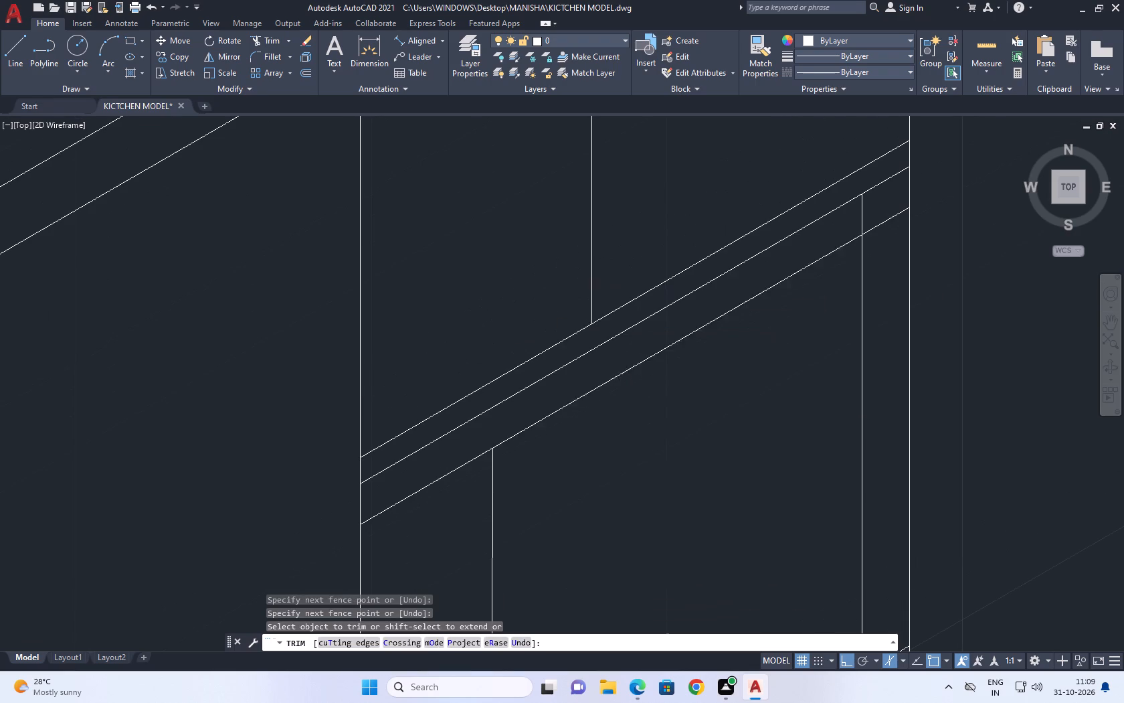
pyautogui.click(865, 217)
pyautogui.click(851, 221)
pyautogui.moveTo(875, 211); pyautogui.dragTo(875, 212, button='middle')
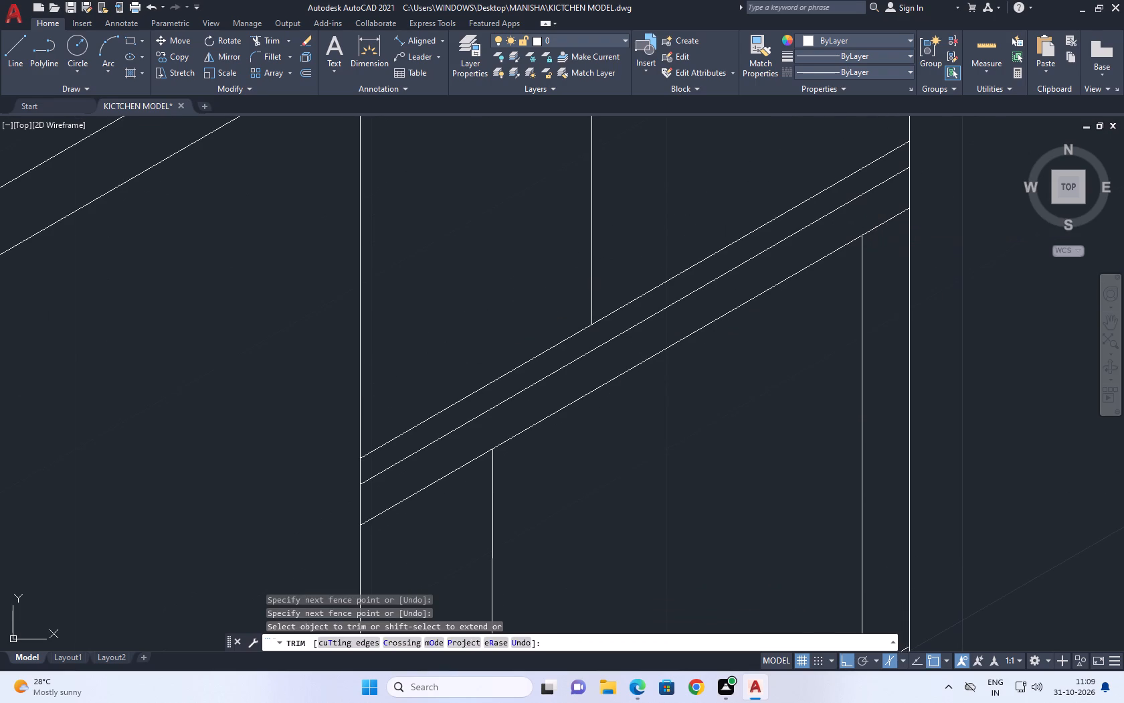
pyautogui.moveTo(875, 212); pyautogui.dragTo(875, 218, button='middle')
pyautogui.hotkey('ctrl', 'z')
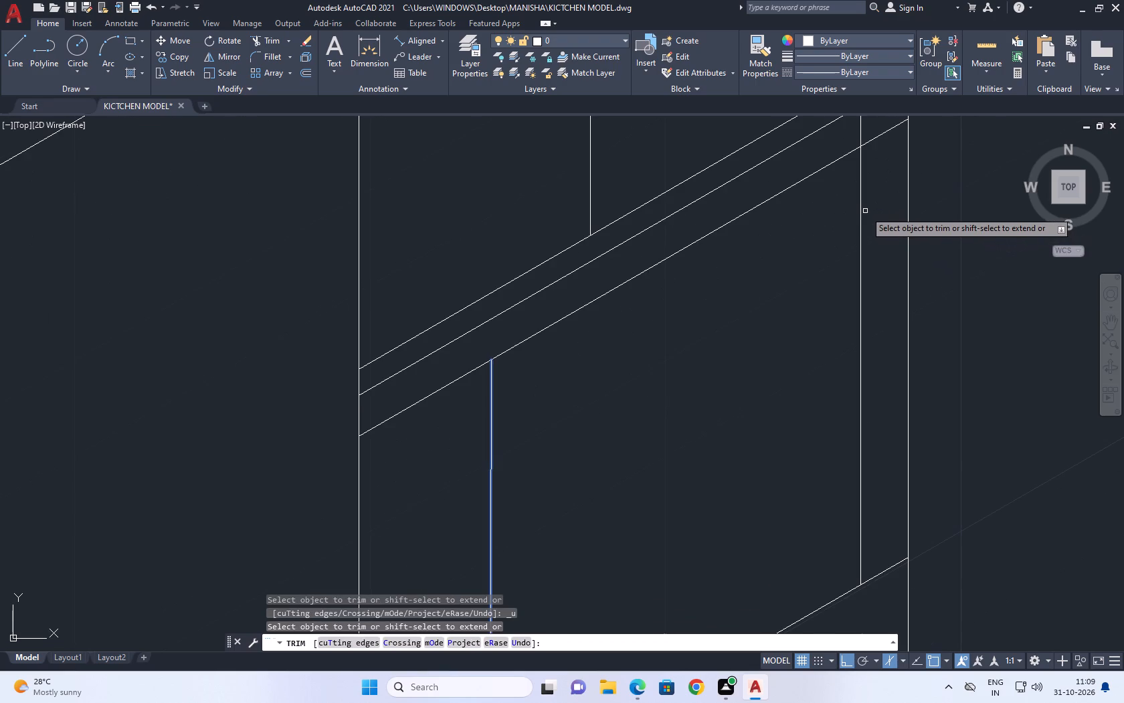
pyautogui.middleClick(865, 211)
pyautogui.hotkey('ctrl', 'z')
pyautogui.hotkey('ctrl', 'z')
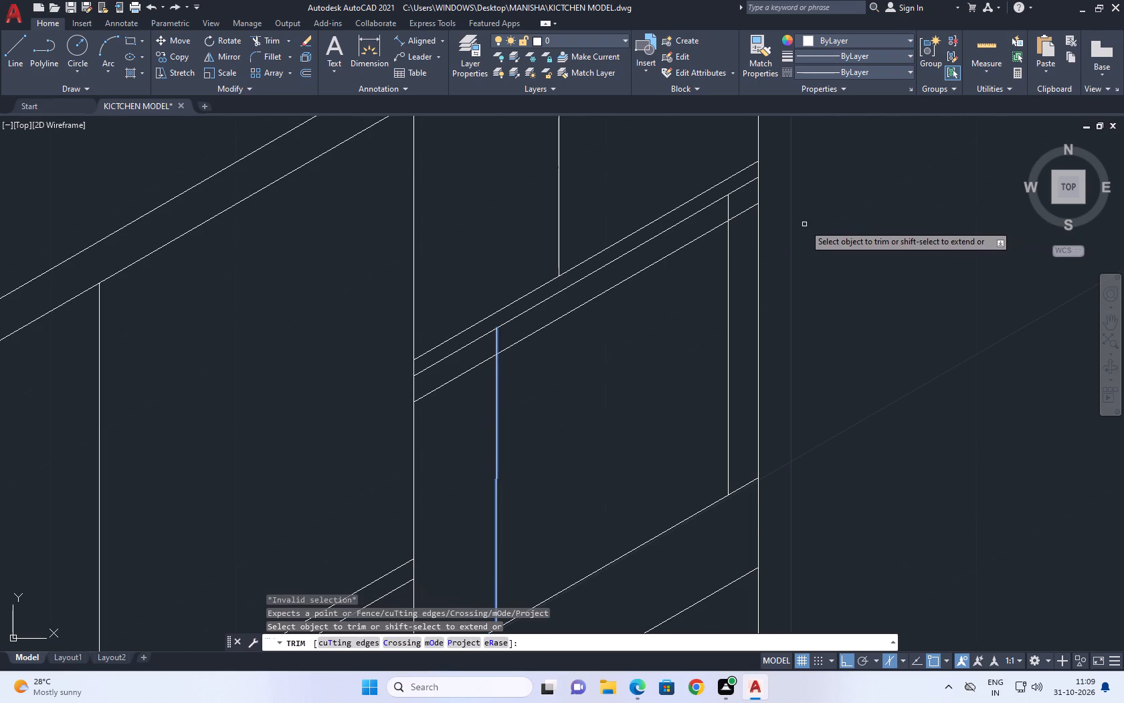
# Trim the ends of the middle opening's two inner slanted lines that extend beyond the two inner vertical lines.
pyautogui.scroll(1, 745, 198)
pyautogui.click(730, 187)
pyautogui.moveTo(723, 214); pyautogui.dragTo(839, 214, button='middle')
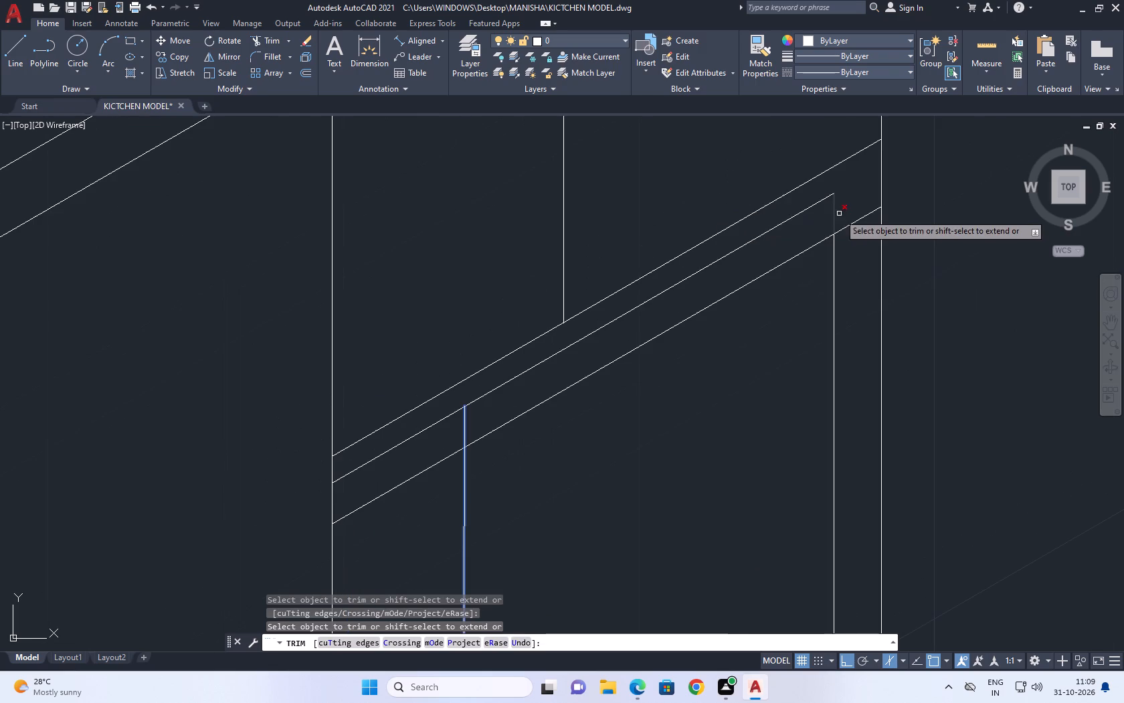
pyautogui.click(424, 432)
pyautogui.scroll(-1, 562, 402)
pyautogui.moveTo(662, 360); pyautogui.dragTo(705, 390, button='middle')
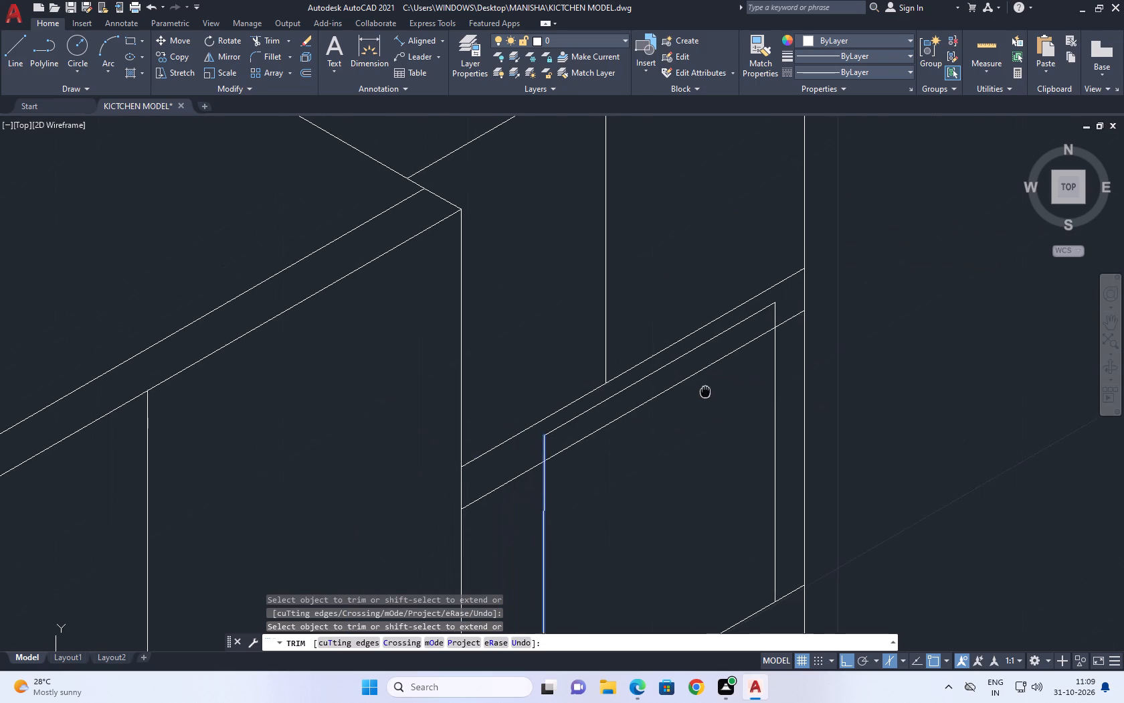
pyautogui.moveTo(705, 390); pyautogui.dragTo(719, 347, button='middle')
pyautogui.click(804, 274)
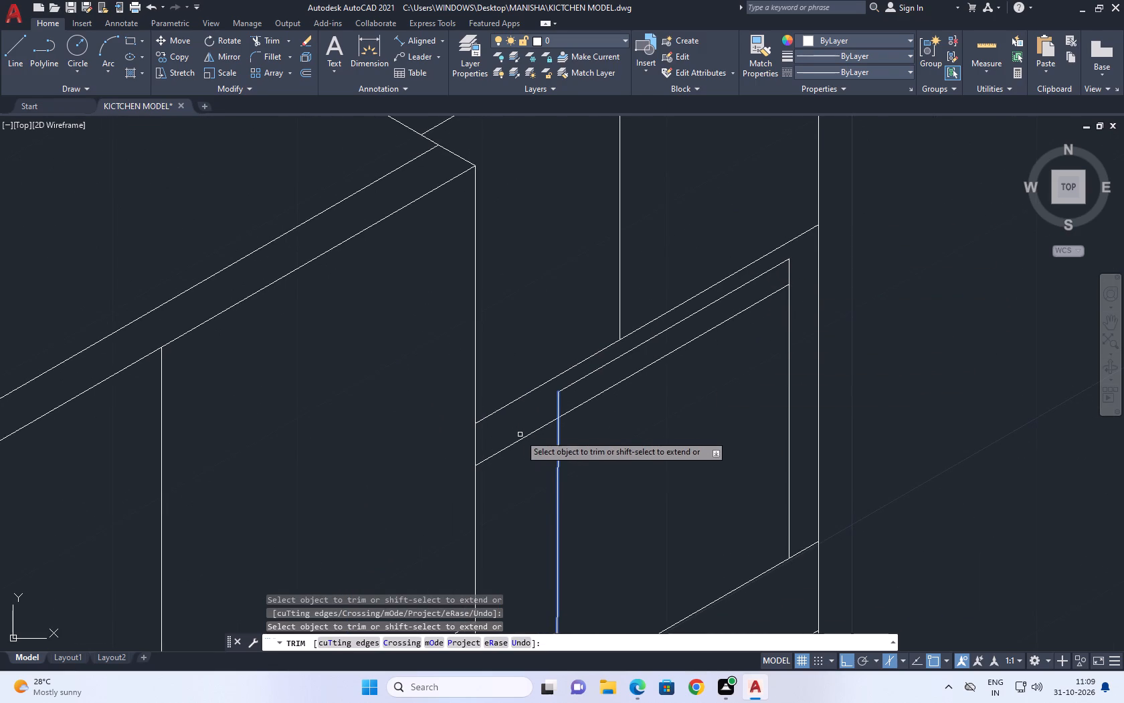
pyautogui.click(514, 432)
pyautogui.click(516, 457)
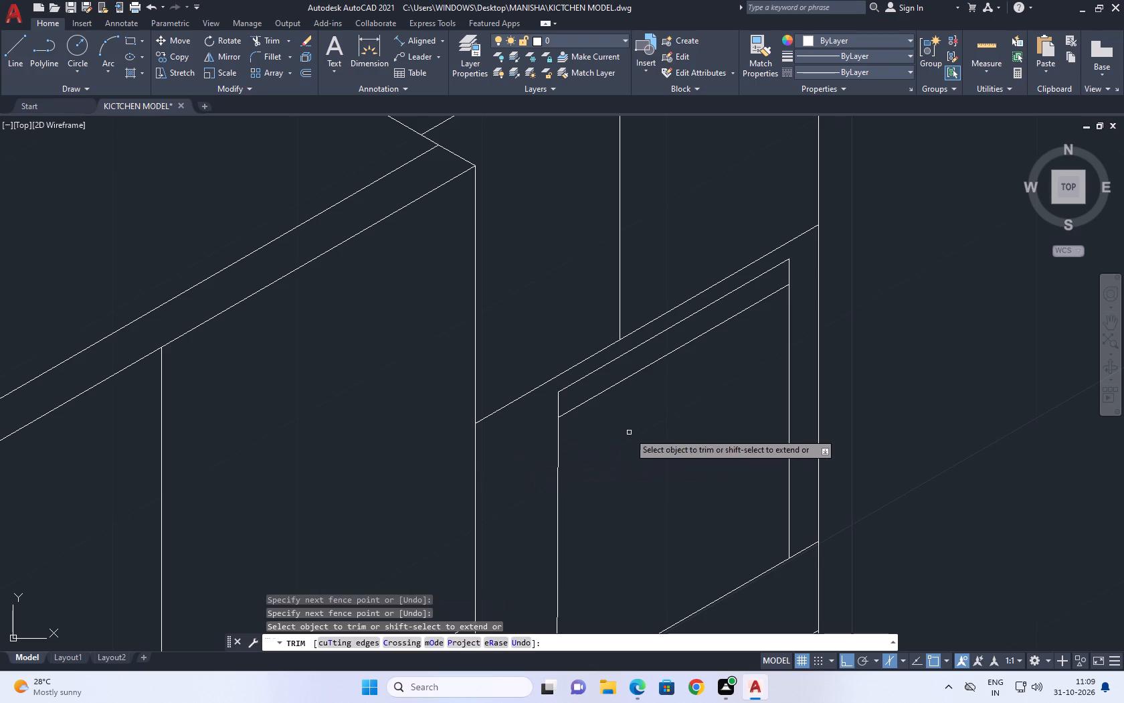
pyautogui.rightClick(629, 432)
pyautogui.click(667, 459)
# Erase the slightly crooked inner vertical line on the refrigerator side of the middle opening.
pyautogui.moveTo(656, 370); pyautogui.dragTo(678, 380, button='middle')
pyautogui.scroll(-2, 684, 358)
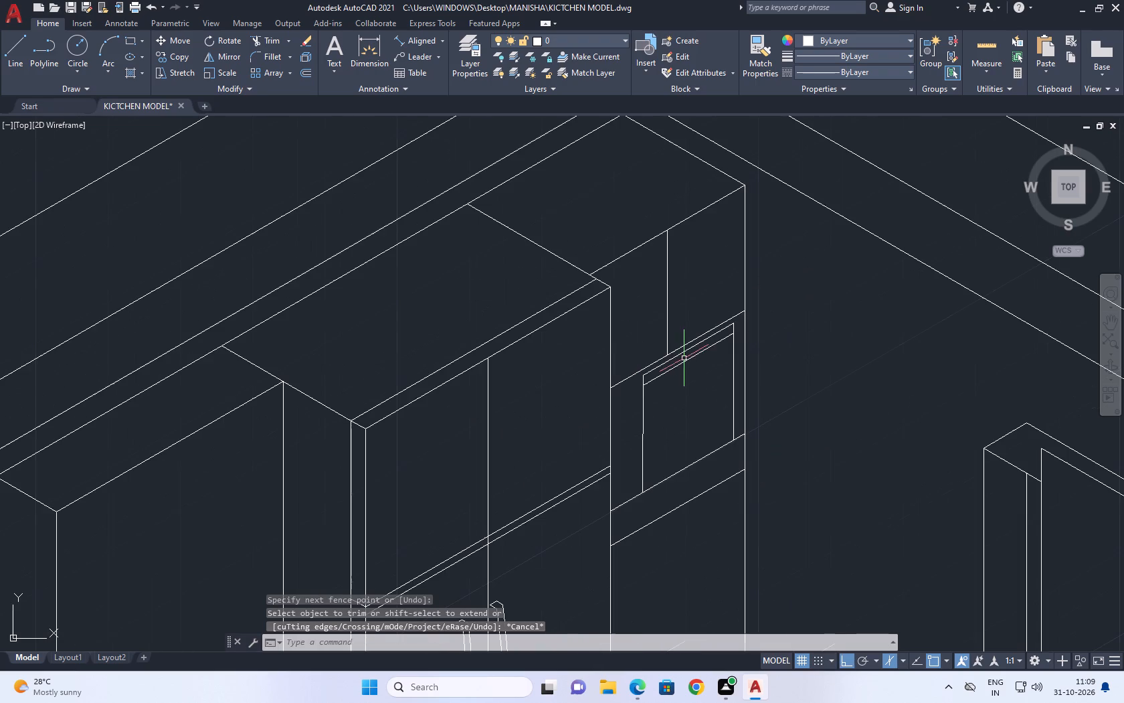
pyautogui.scroll(1, 646, 426)
pyautogui.click(640, 449)
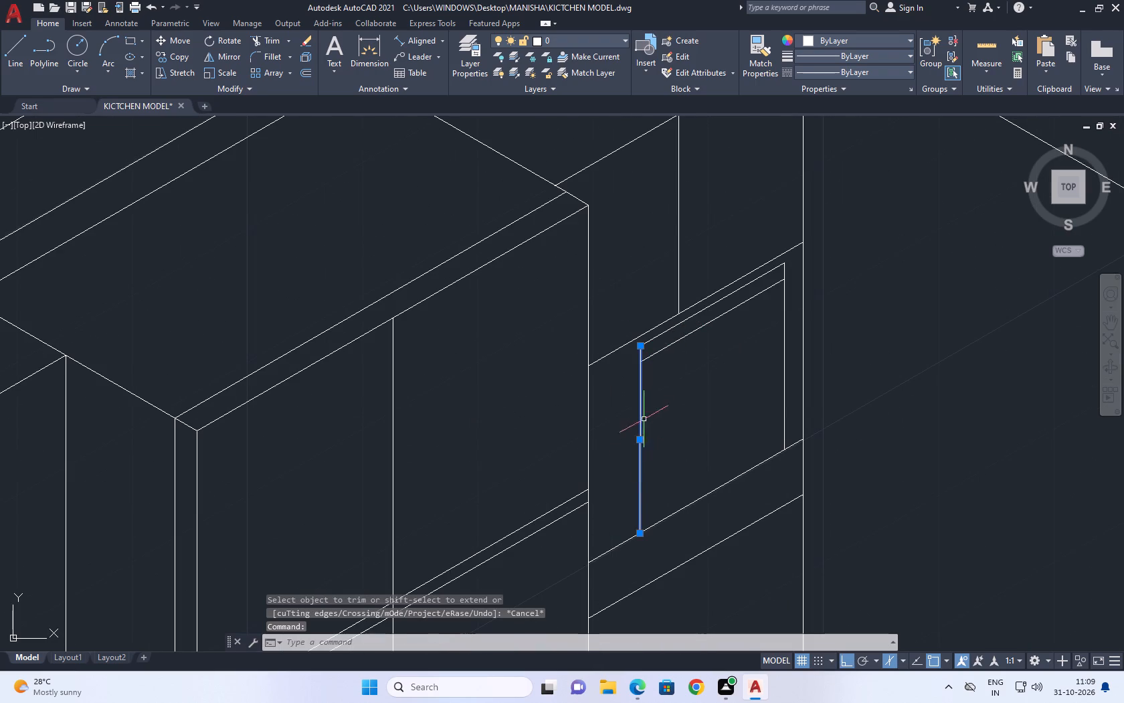
pyautogui.rightClick(682, 404)
pyautogui.click(747, 161)
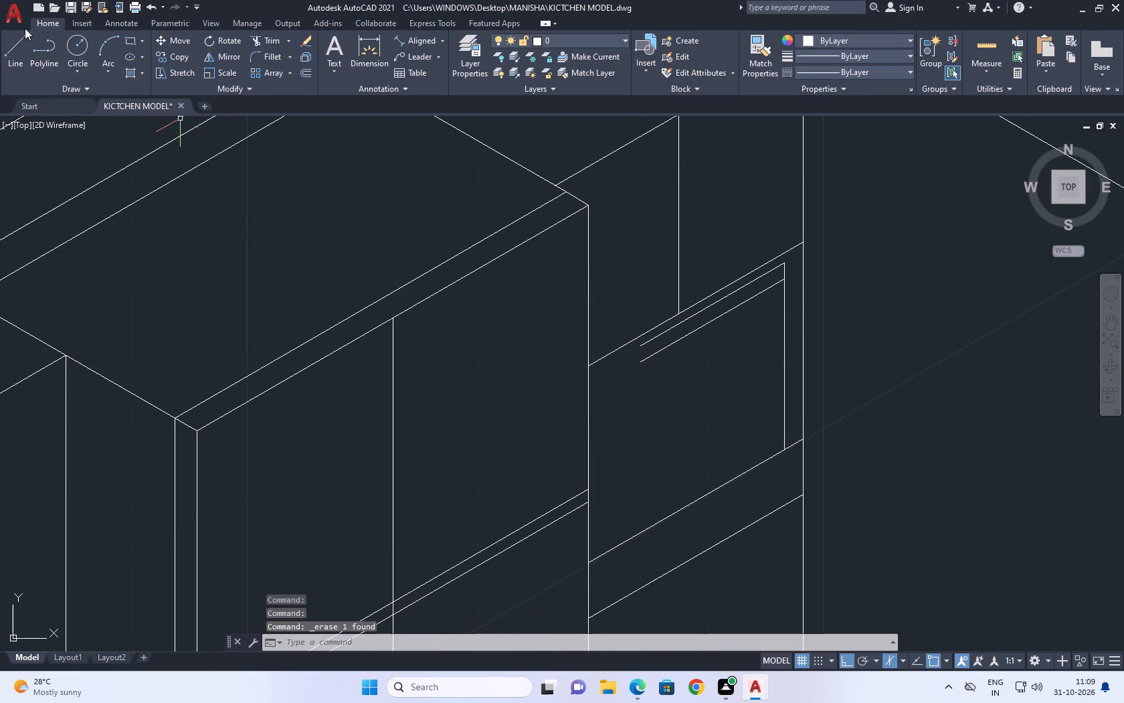
# Redraw that inner line straight down from the end of the upper inner slanted line, past the opening's bottom slanted line.
pyautogui.click(0, 51)
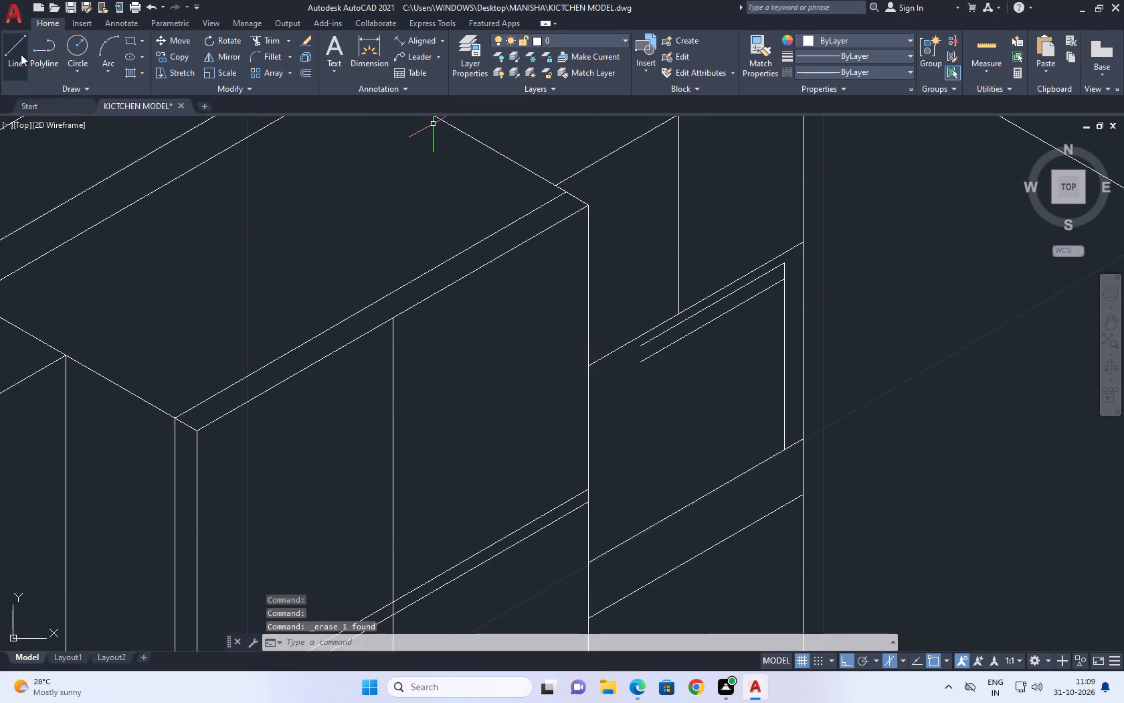
pyautogui.click(21, 54)
pyautogui.click(639, 345)
pyautogui.moveTo(644, 483); pyautogui.dragTo(643, 483, button='middle')
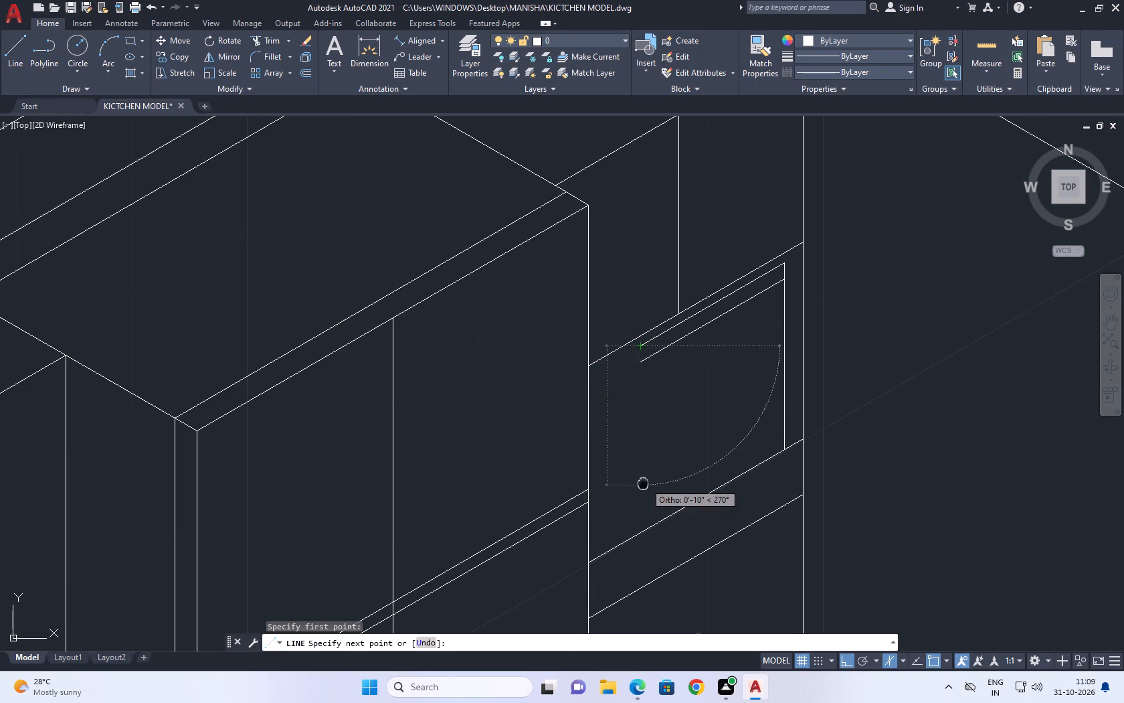
pyautogui.moveTo(643, 483); pyautogui.dragTo(633, 356, button='middle')
pyautogui.click(629, 442)
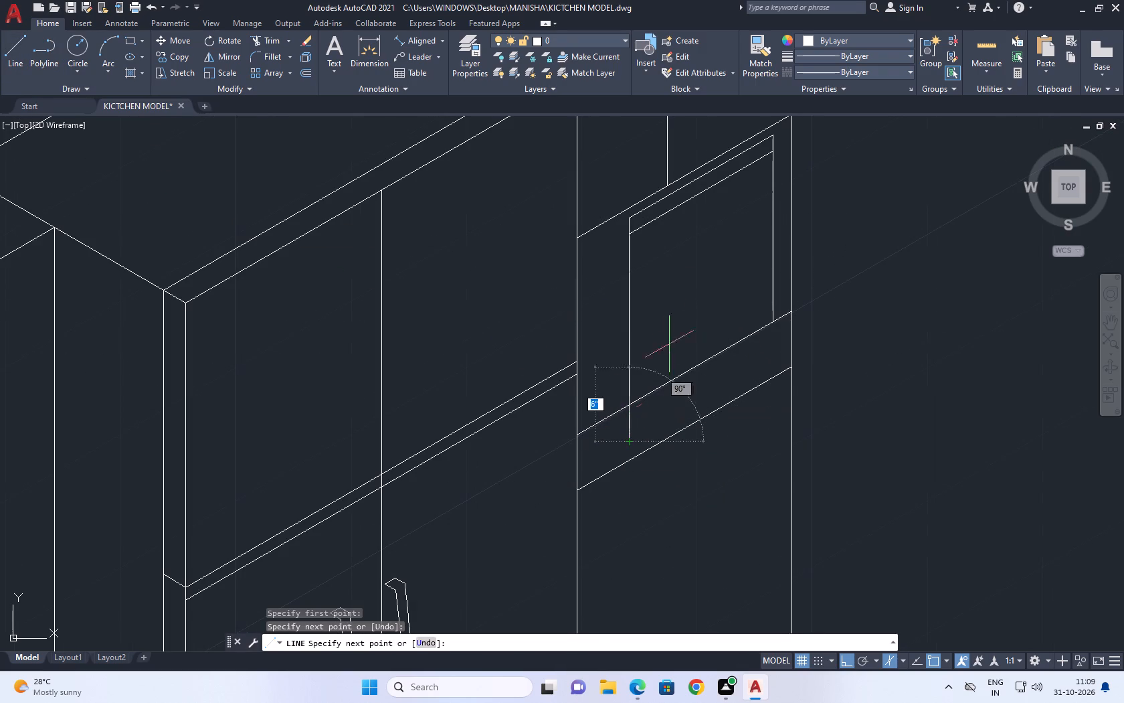
pyautogui.rightClick(670, 317)
pyautogui.click(709, 339)
# Trim the redrawn vertical line's excess below the opening's bottom slanted line.
pyautogui.click(262, 37)
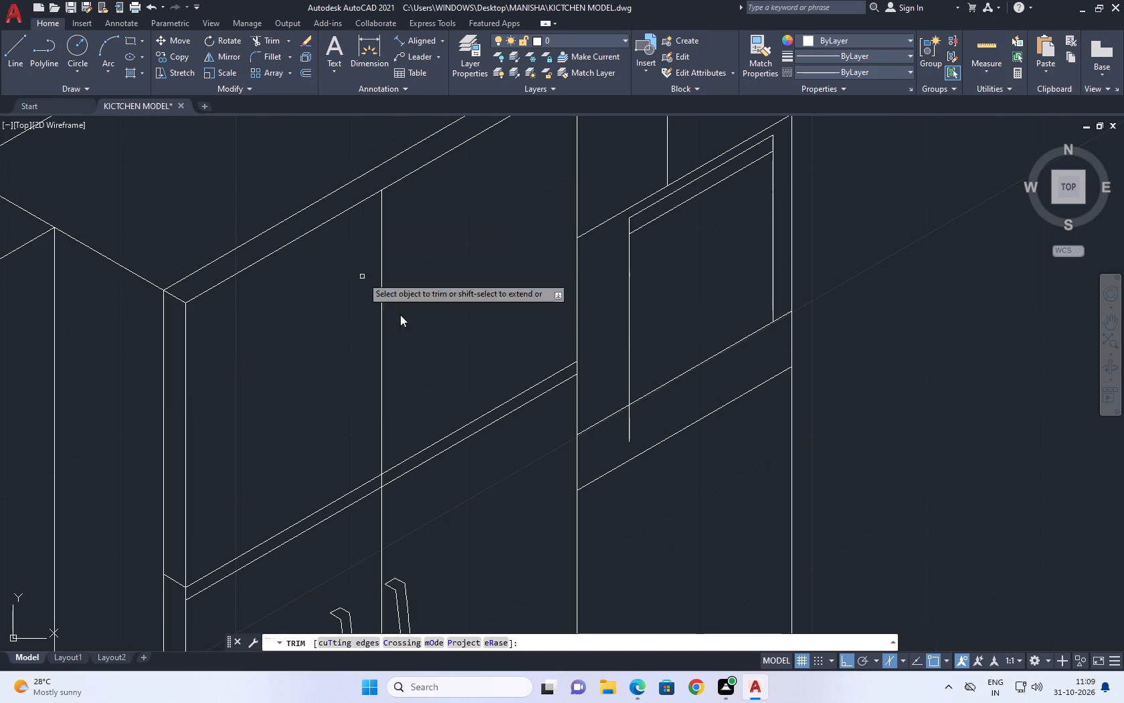
pyautogui.scroll(2, 587, 427)
pyautogui.moveTo(609, 428); pyautogui.dragTo(618, 432)
pyautogui.moveTo(697, 410); pyautogui.dragTo(707, 409)
pyautogui.rightClick(725, 372)
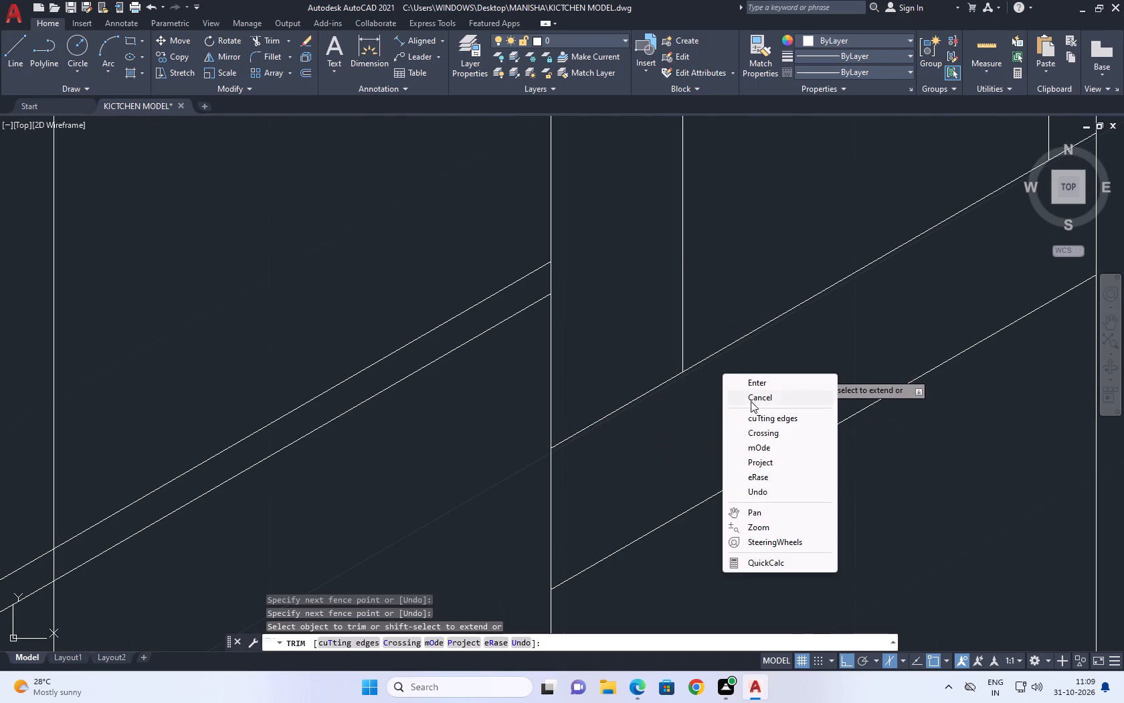
pyautogui.click(752, 406)
pyautogui.scroll(-3, 748, 385)
pyautogui.click(768, 400)
# Move the inner frame's four lines so the midpoint of its upper slanted line meets the midpoint of the cabinet's slanted edge above.
pyautogui.scroll(-3, 663, 345)
pyautogui.moveTo(737, 294); pyautogui.dragTo(735, 319, button='middle')
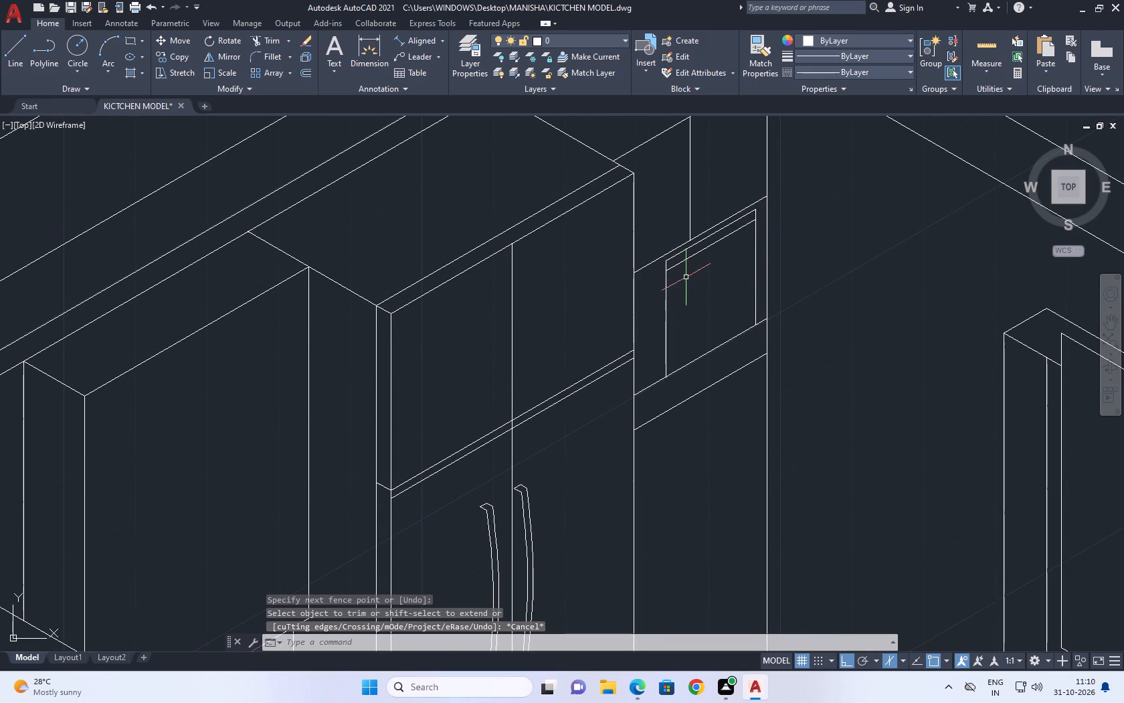
pyautogui.click(653, 243)
pyautogui.click(739, 399)
pyautogui.scroll(1, 711, 224)
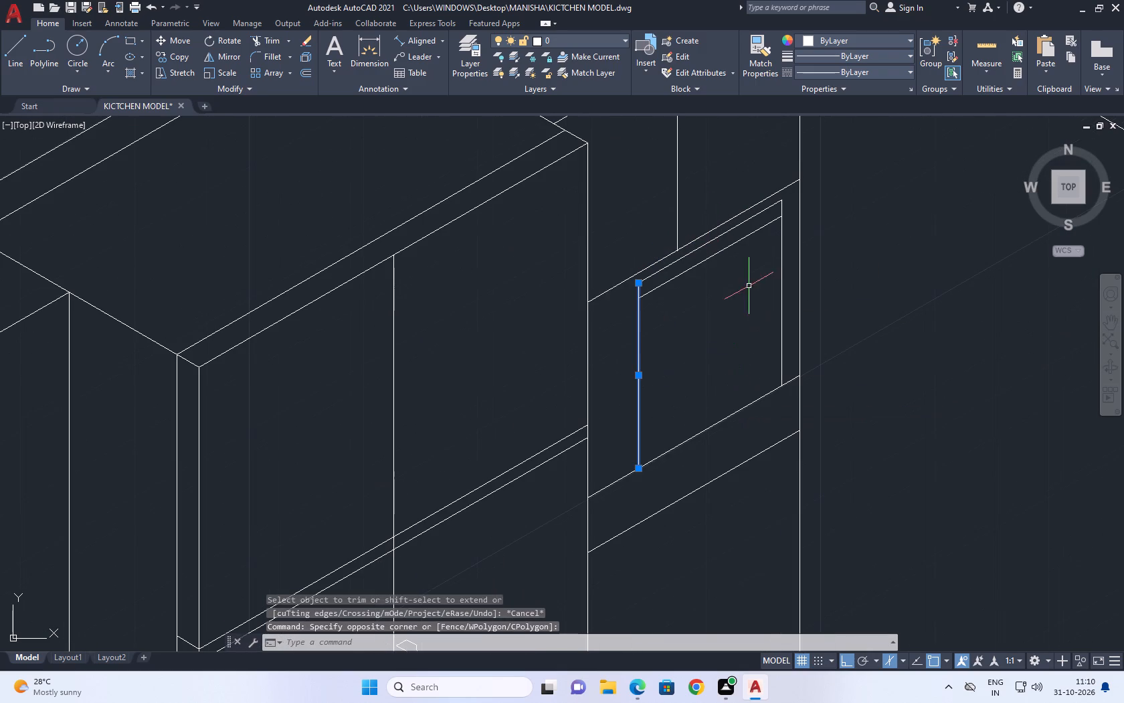
pyautogui.click(735, 266)
pyautogui.click(715, 238)
pyautogui.click(783, 259)
pyautogui.moveTo(773, 274); pyautogui.dragTo(771, 277)
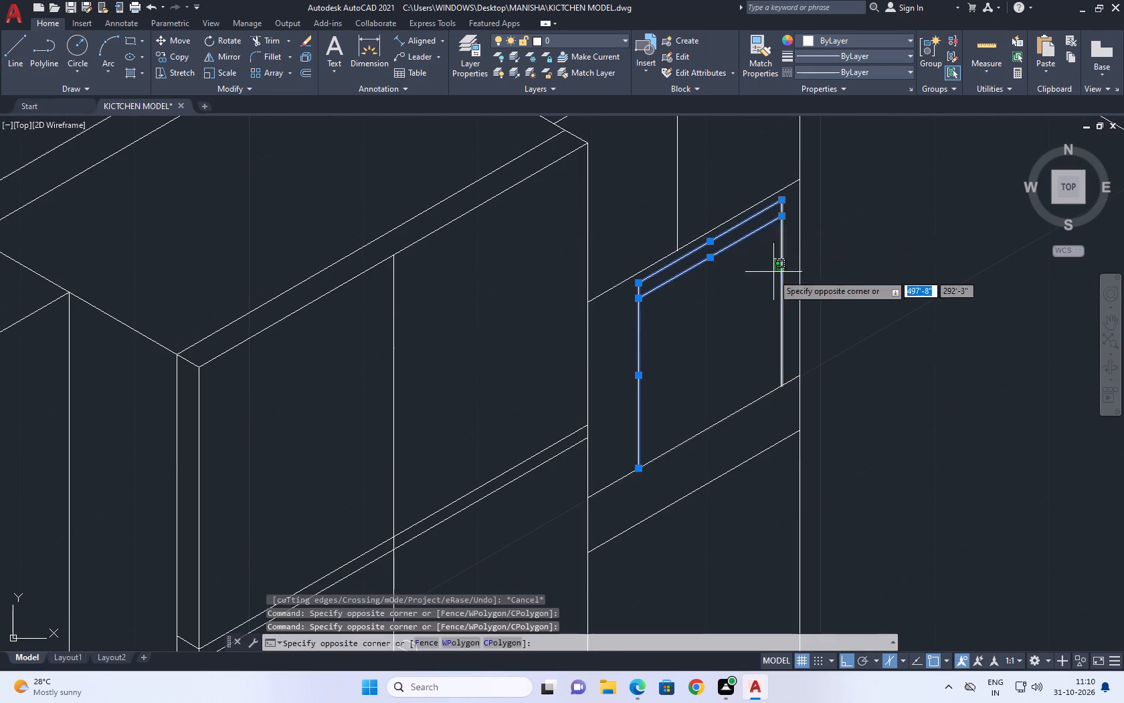
pyautogui.moveTo(771, 277); pyautogui.dragTo(767, 279)
pyautogui.click(180, 42)
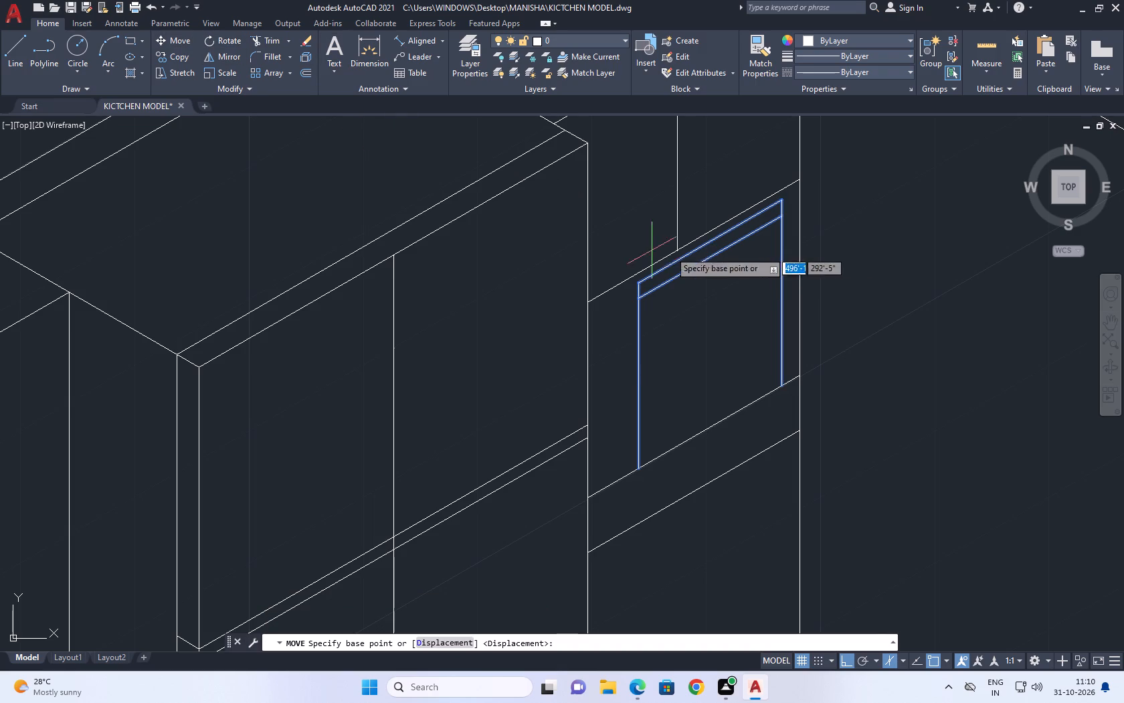
pyautogui.click(711, 238)
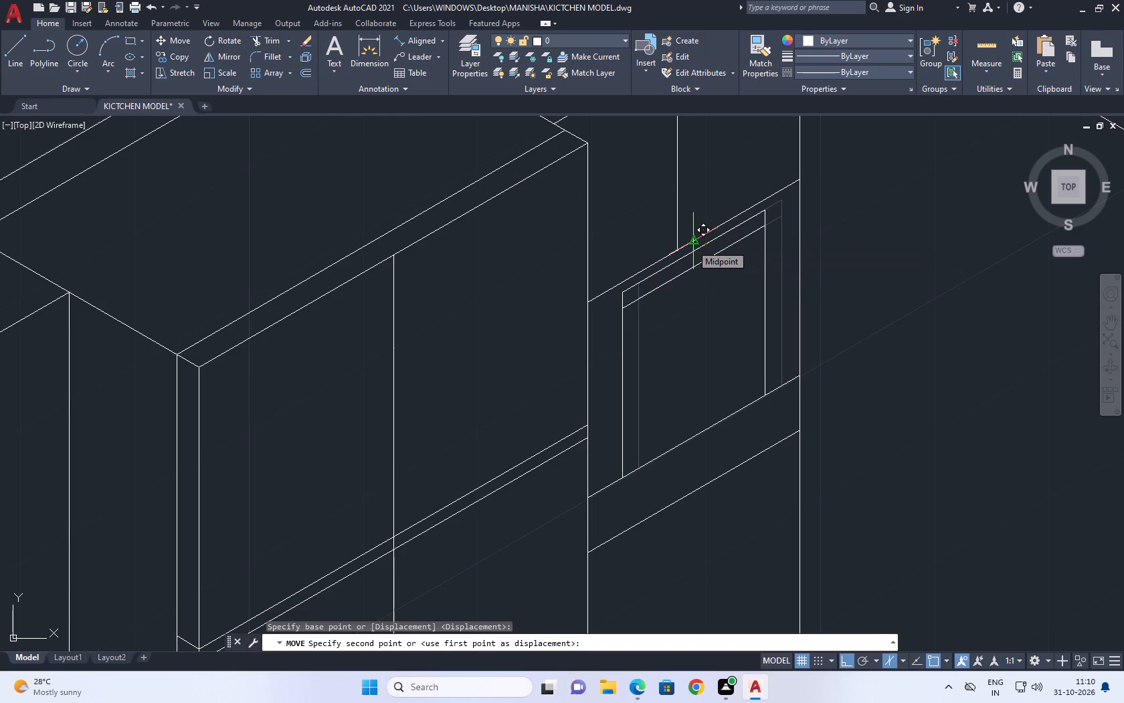
pyautogui.click(691, 244)
# Move the inner frame's four lines about 1" straight down into the middle opening.
pyautogui.click(620, 204)
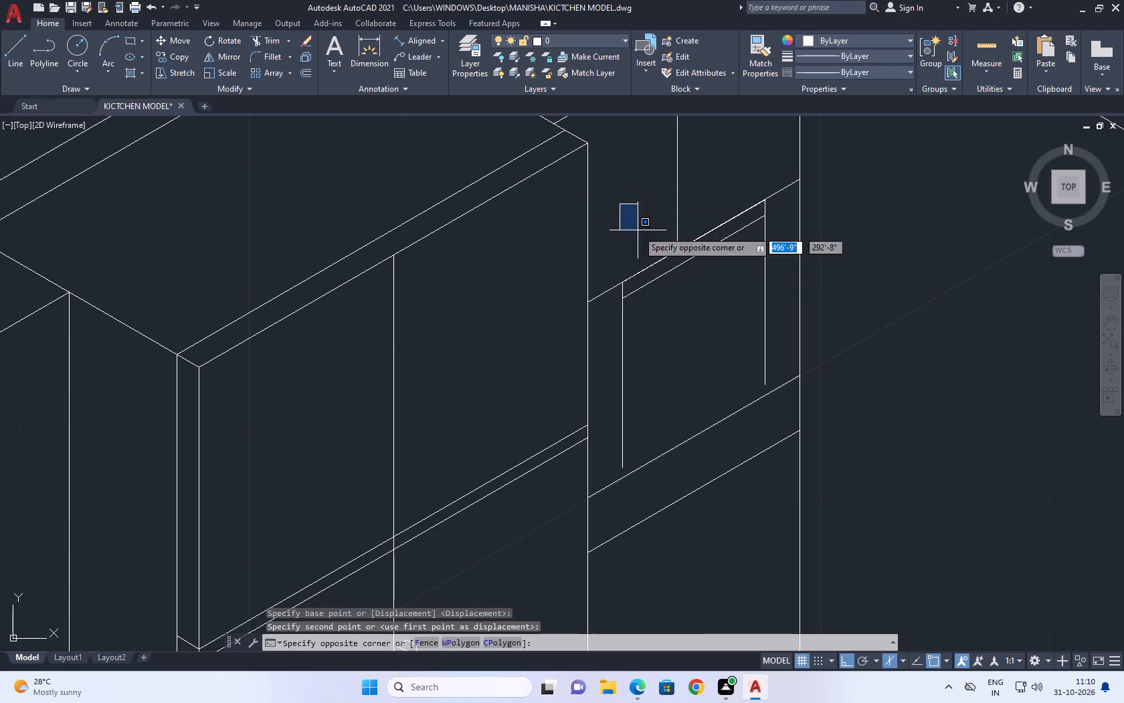
pyautogui.click(780, 443)
pyautogui.click(769, 317)
pyautogui.click(757, 301)
pyautogui.moveTo(652, 362); pyautogui.dragTo(640, 364)
pyautogui.click(614, 375)
pyautogui.click(650, 265)
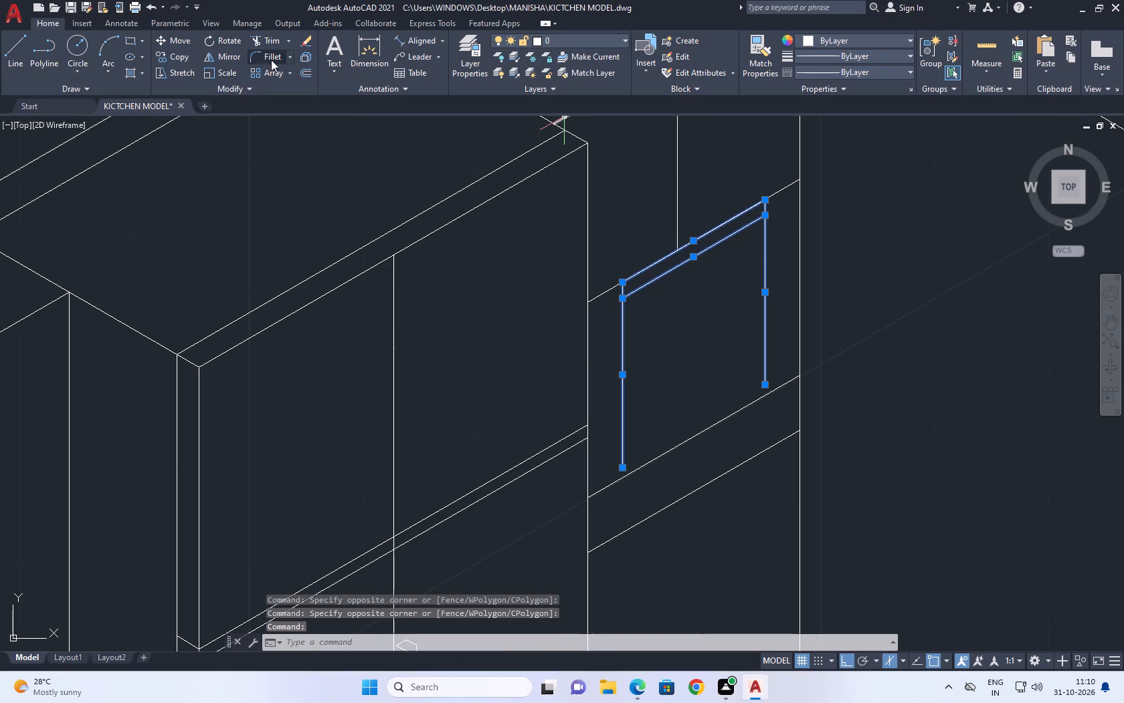
pyautogui.click(183, 40)
pyautogui.click(723, 293)
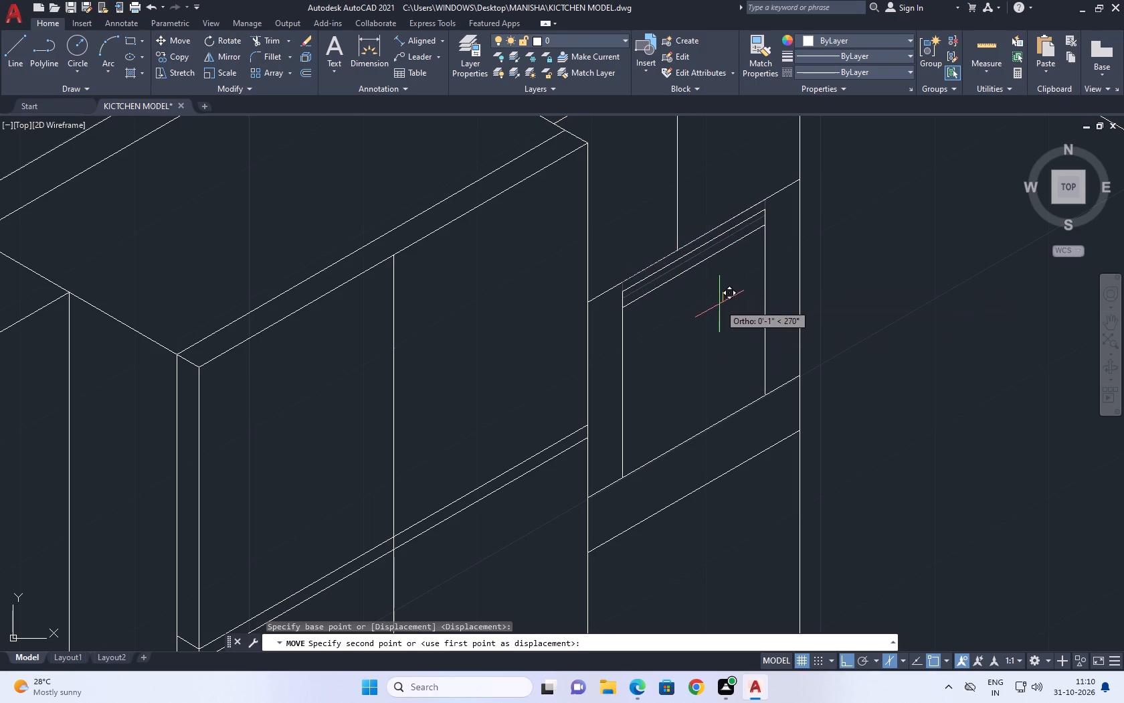
pyautogui.click(718, 305)
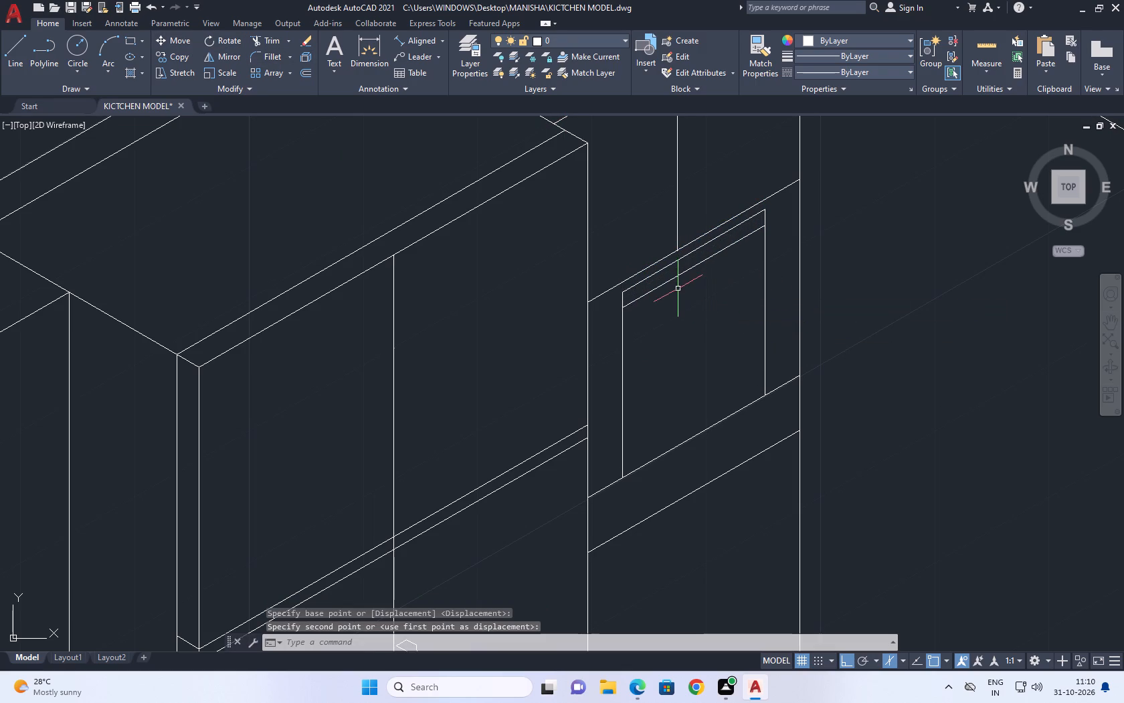
# Copy the left vertical line of the frame in the cabinet's middle opening about 1" inward along the 30° isometric axis.
pyautogui.moveTo(613, 318); pyautogui.dragTo(633, 309, button='middle')
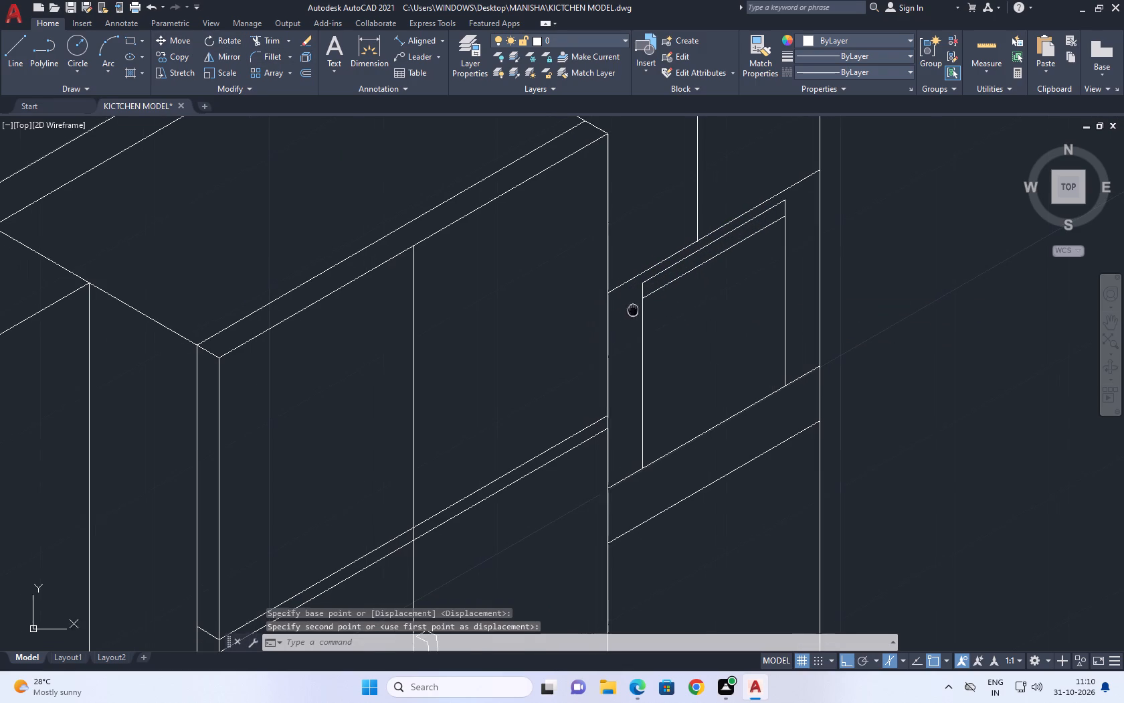
pyautogui.moveTo(650, 336); pyautogui.dragTo(644, 335)
pyautogui.click(634, 329)
pyautogui.moveTo(182, 54); pyautogui.dragTo(187, 61)
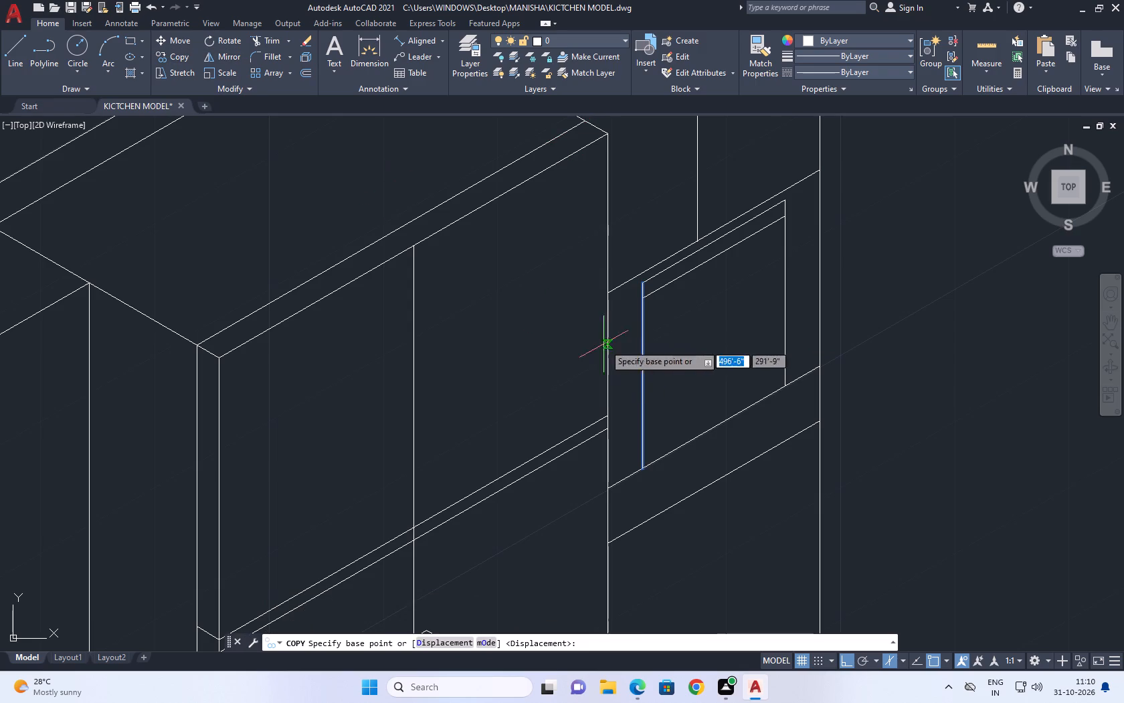
pyautogui.scroll(2, 664, 329)
pyautogui.click(602, 293)
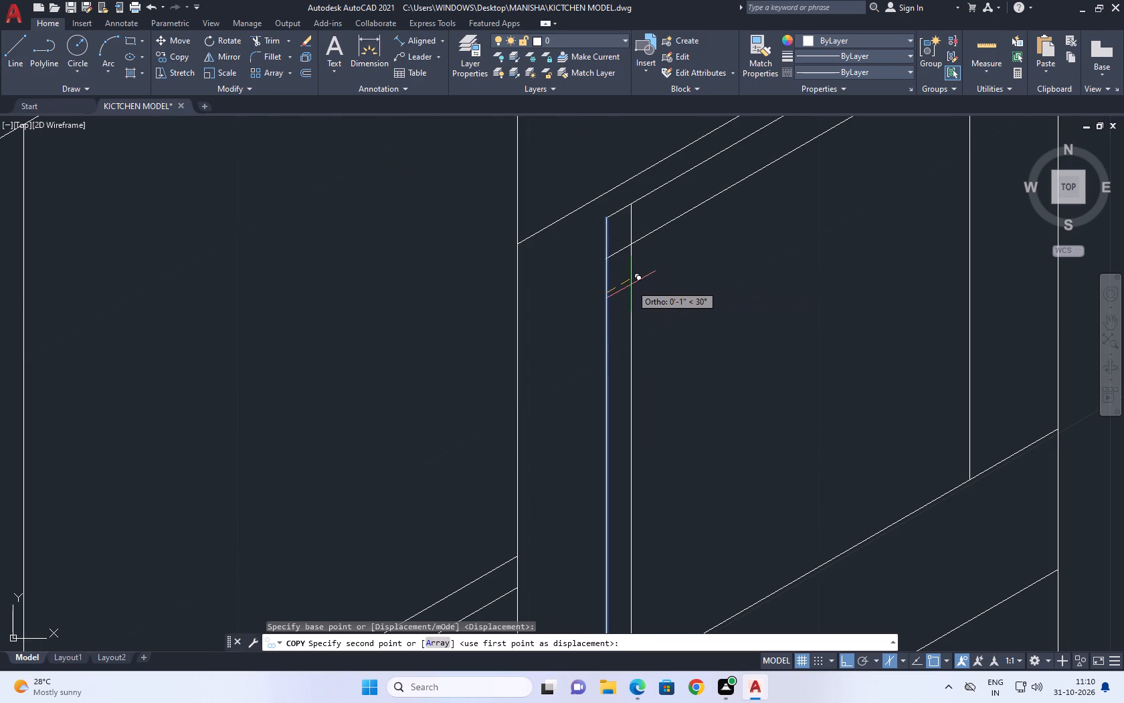
pyautogui.click(631, 285)
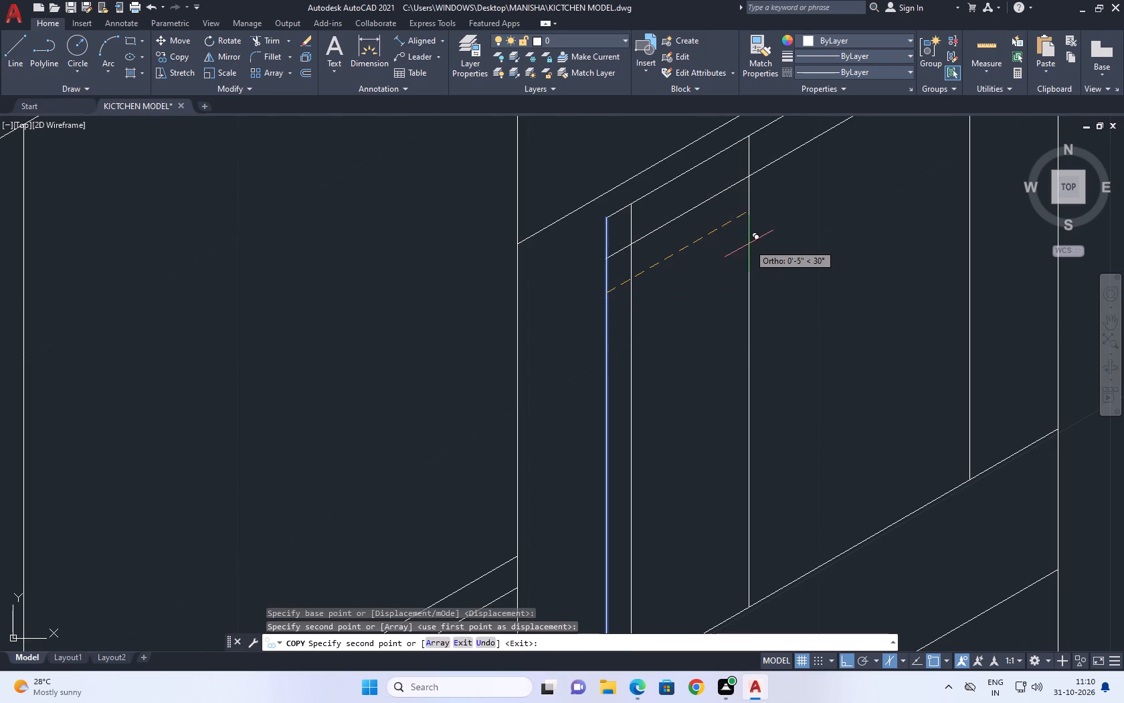
pyautogui.rightClick(748, 244)
pyautogui.click(782, 268)
# Copy the frame's right vertical line about 1" inward along the same isometric axis.
pyautogui.moveTo(803, 260); pyautogui.dragTo(590, 400, button='middle')
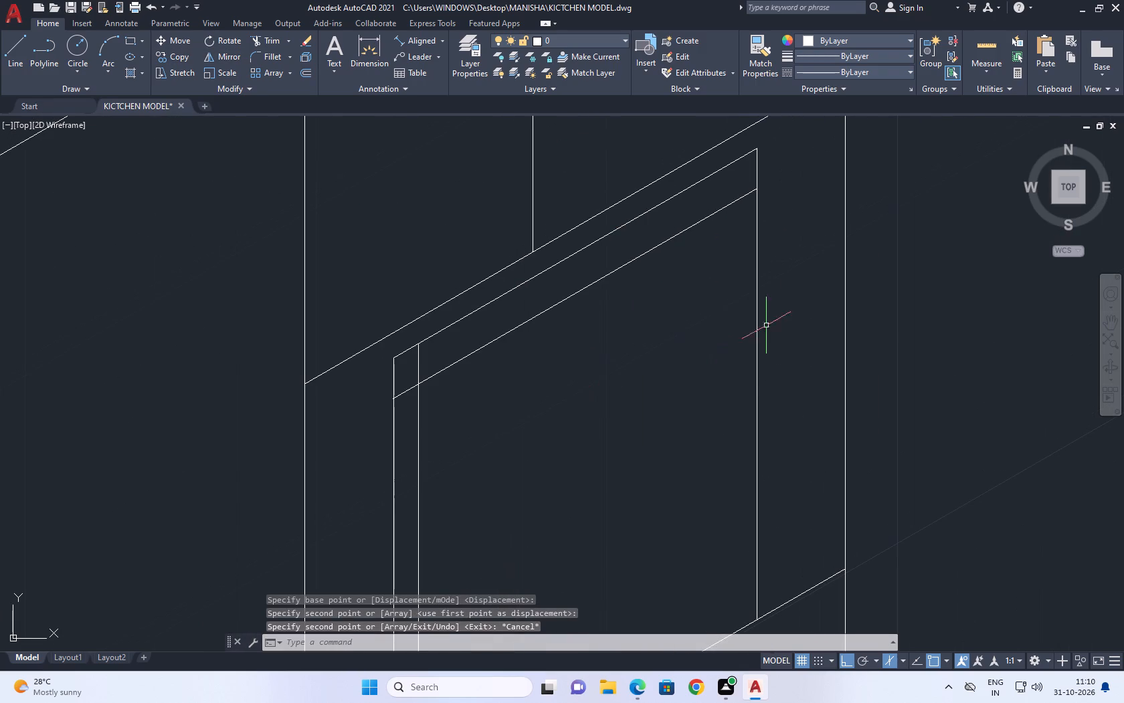
pyautogui.click(768, 323)
pyautogui.click(732, 324)
pyautogui.click(188, 59)
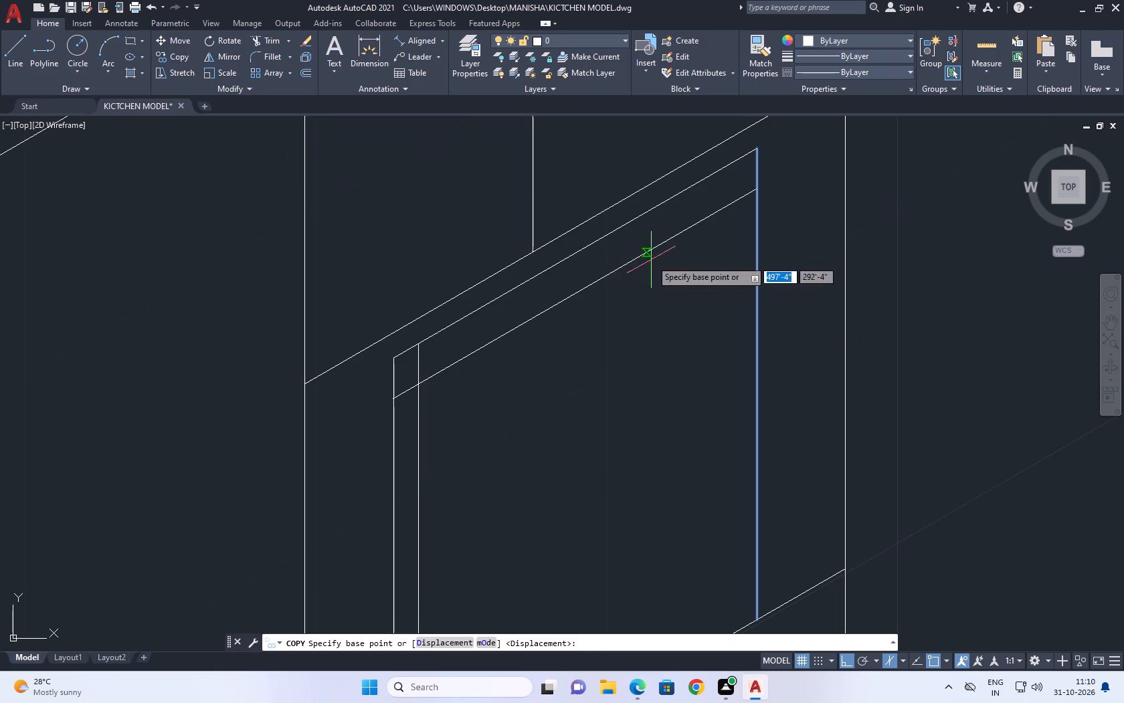
pyautogui.click(651, 260)
pyautogui.click(625, 264)
pyautogui.moveTo(665, 230); pyautogui.dragTo(663, 237, button='right')
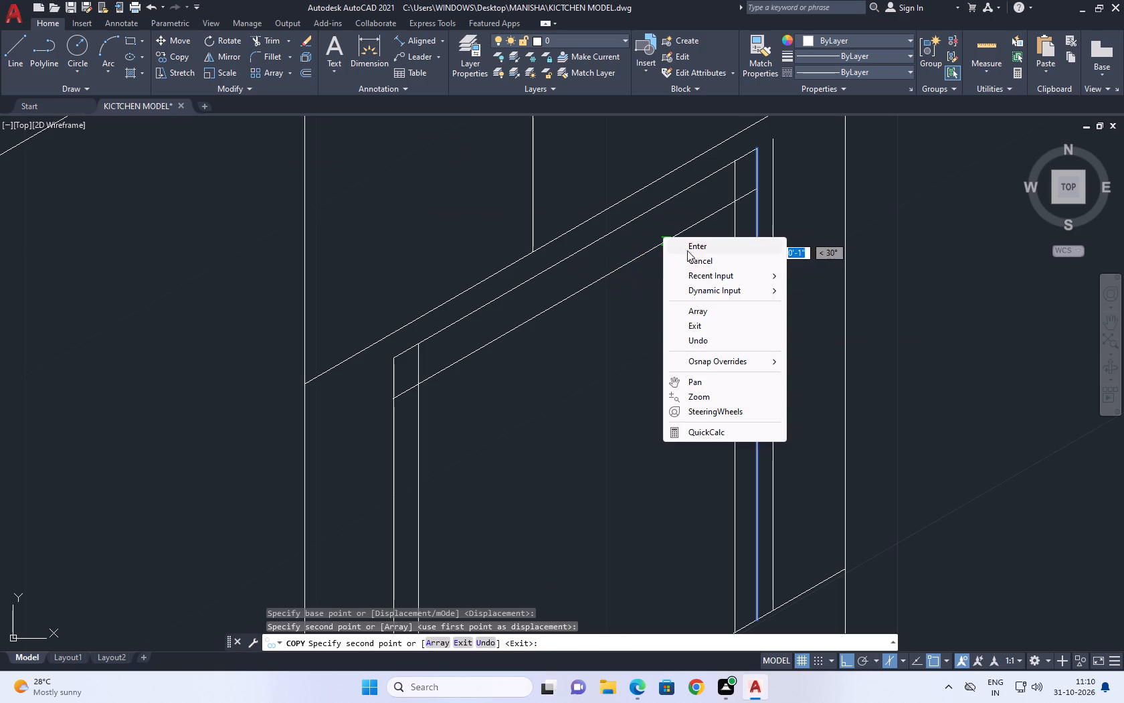
pyautogui.click(692, 255)
# Trim the overlapping ends of the inner slanted line and both copied verticals to form the inner frame's two upper corners.
pyautogui.moveTo(676, 156); pyautogui.dragTo(680, 203, button='middle')
pyautogui.scroll(4, 763, 219)
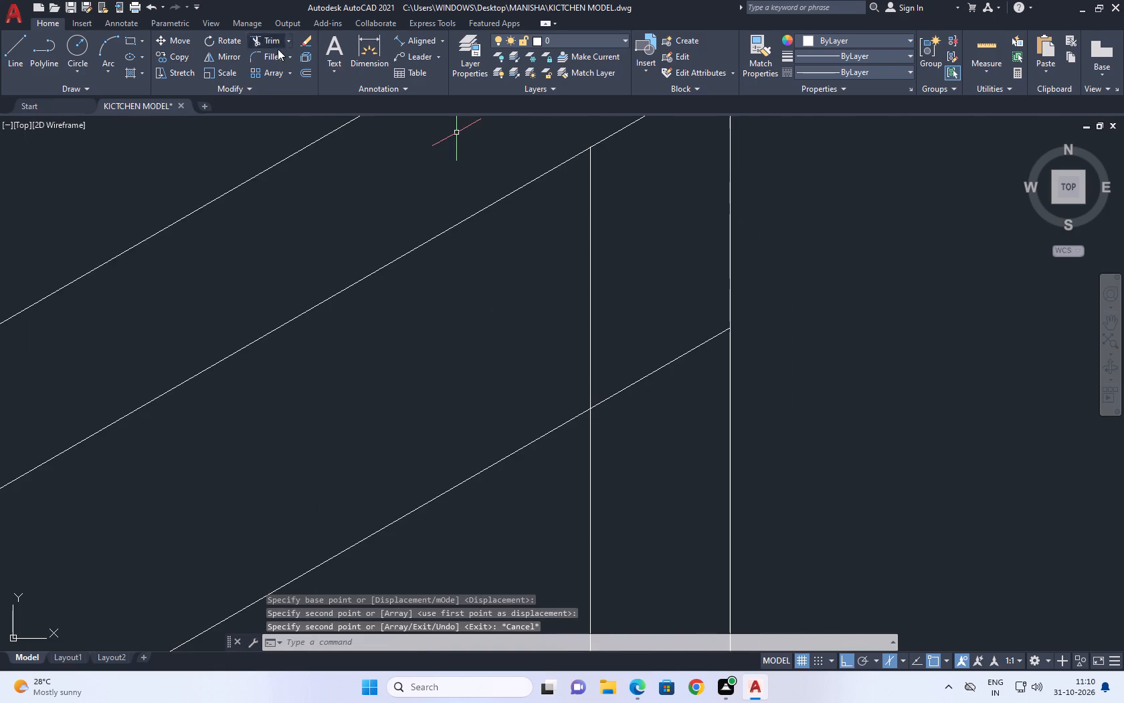
pyautogui.click(274, 45)
pyautogui.click(565, 325)
pyautogui.moveTo(642, 407); pyautogui.dragTo(645, 414)
pyautogui.scroll(-6, 644, 347)
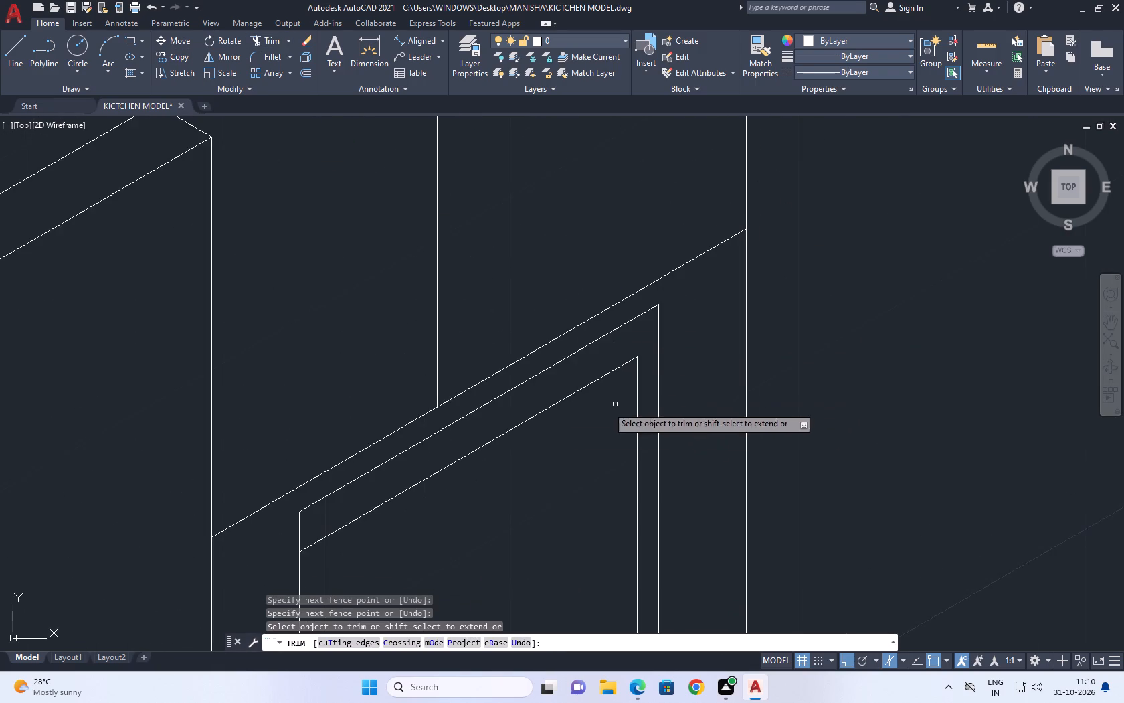
pyautogui.moveTo(531, 426); pyautogui.dragTo(708, 262, button='middle')
pyautogui.scroll(5, 478, 378)
pyautogui.click(504, 404)
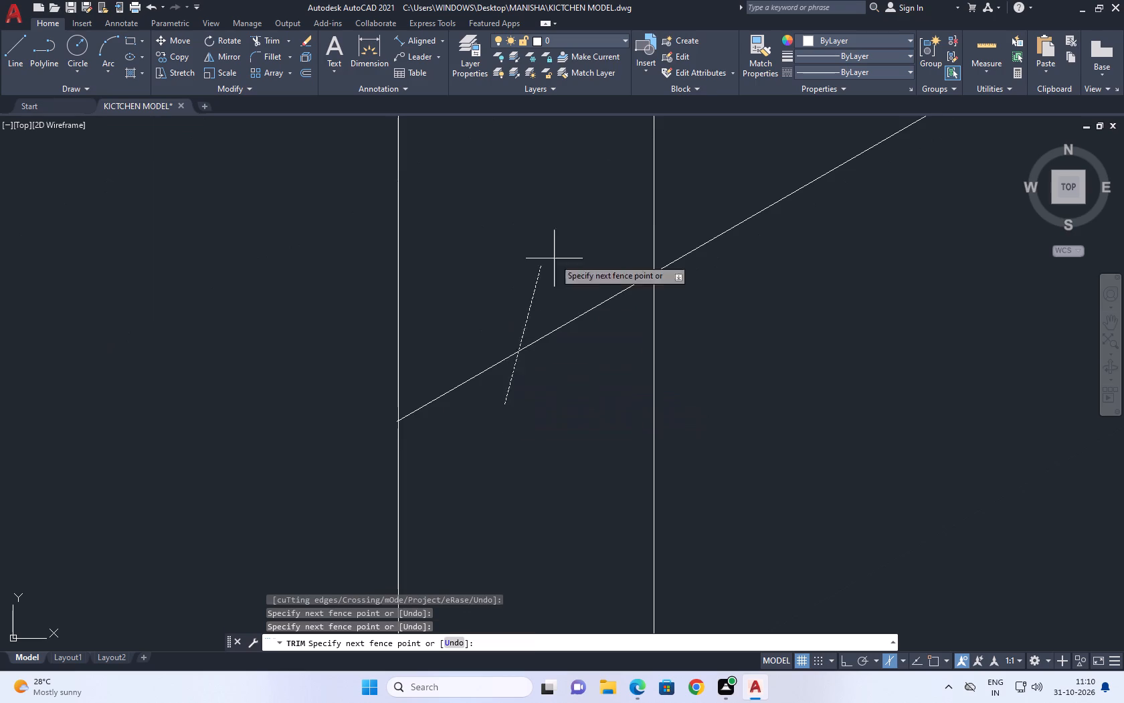
pyautogui.click(669, 214)
pyautogui.scroll(-10, 634, 238)
pyautogui.rightClick(684, 263)
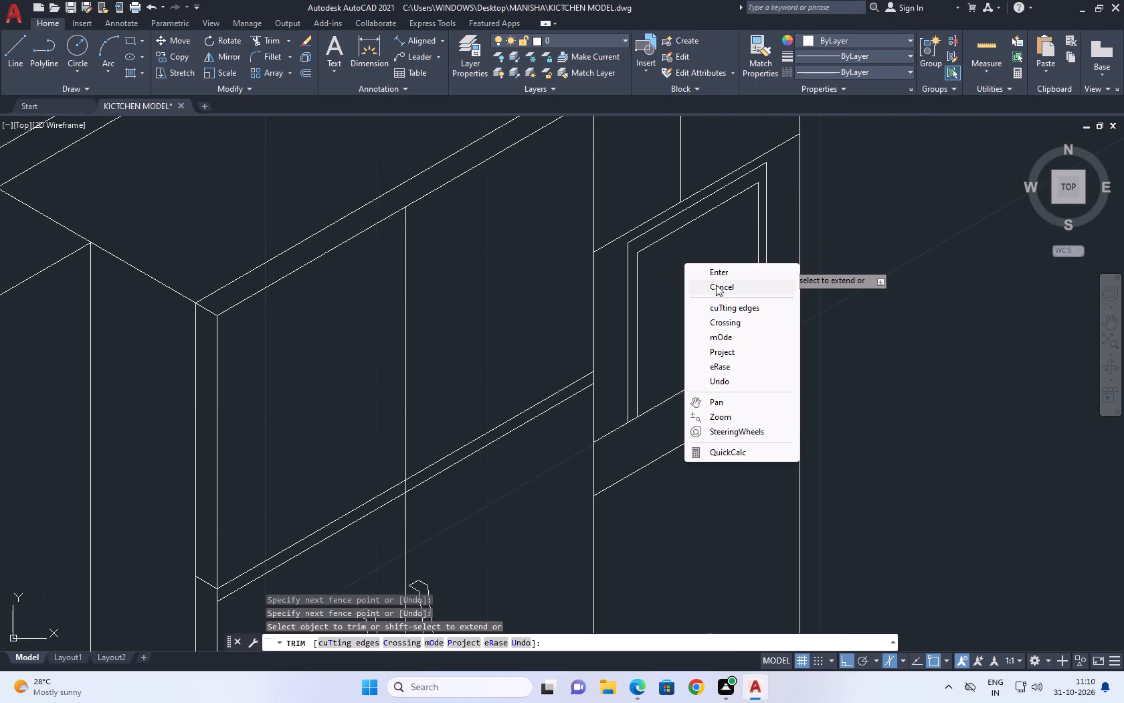
pyautogui.click(716, 285)
# Copy the opening's bottom slanted line about 1" straight up.
pyautogui.moveTo(521, 300); pyautogui.dragTo(504, 347, button='middle')
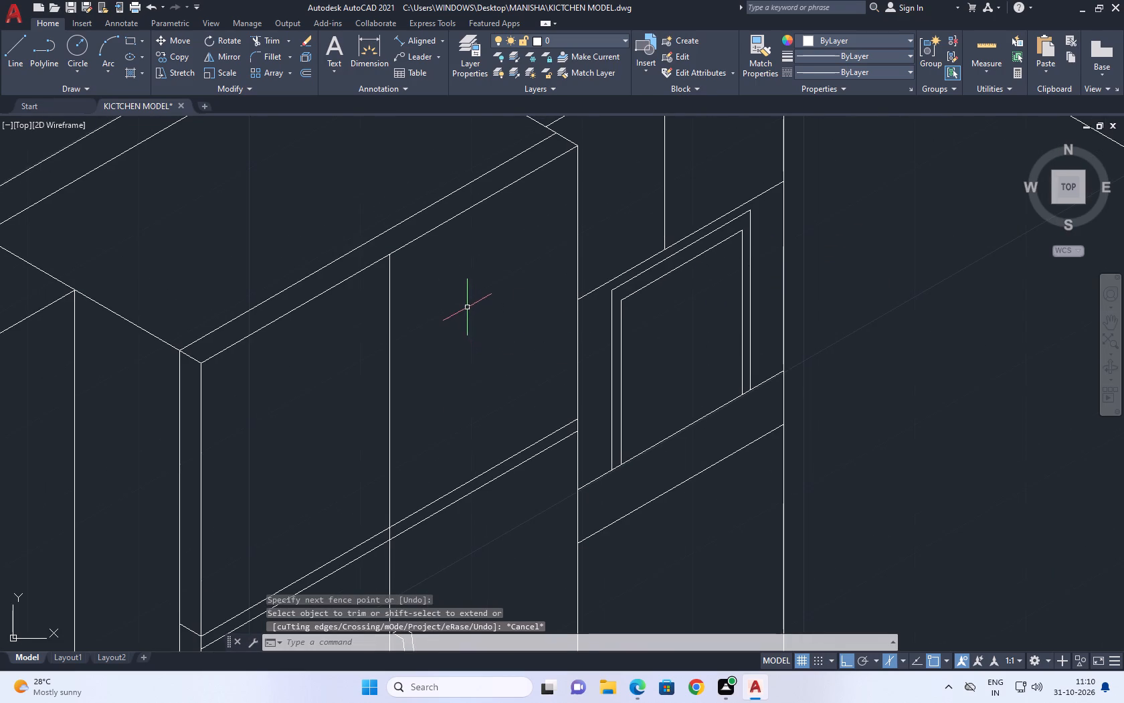
pyautogui.moveTo(614, 335); pyautogui.dragTo(588, 286, button='middle')
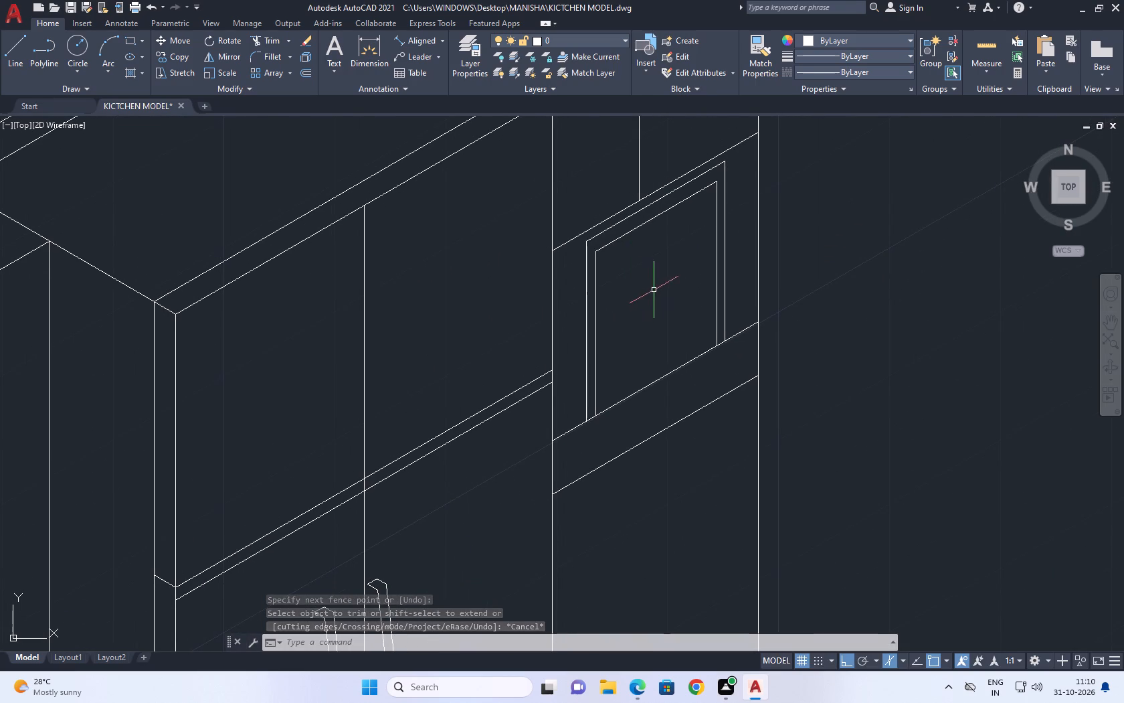
pyautogui.moveTo(656, 293); pyautogui.dragTo(662, 315, button='middle')
pyautogui.moveTo(633, 375); pyautogui.dragTo(648, 394, button='middle')
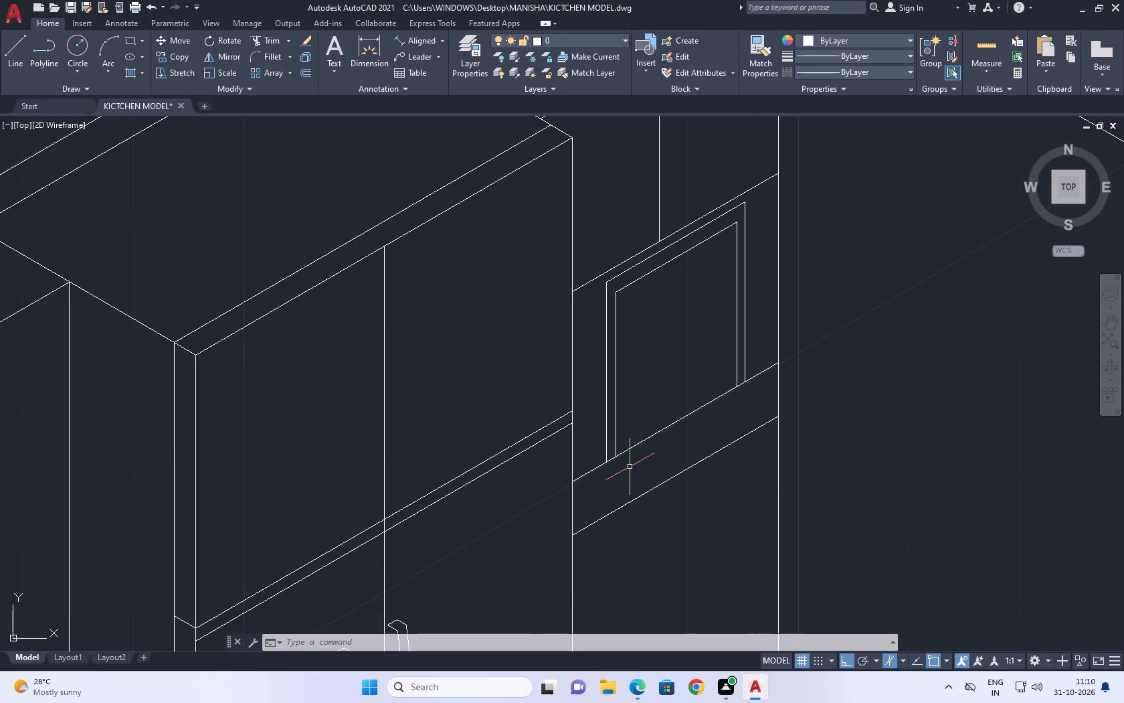
pyautogui.scroll(1, 626, 442)
pyautogui.click(632, 451)
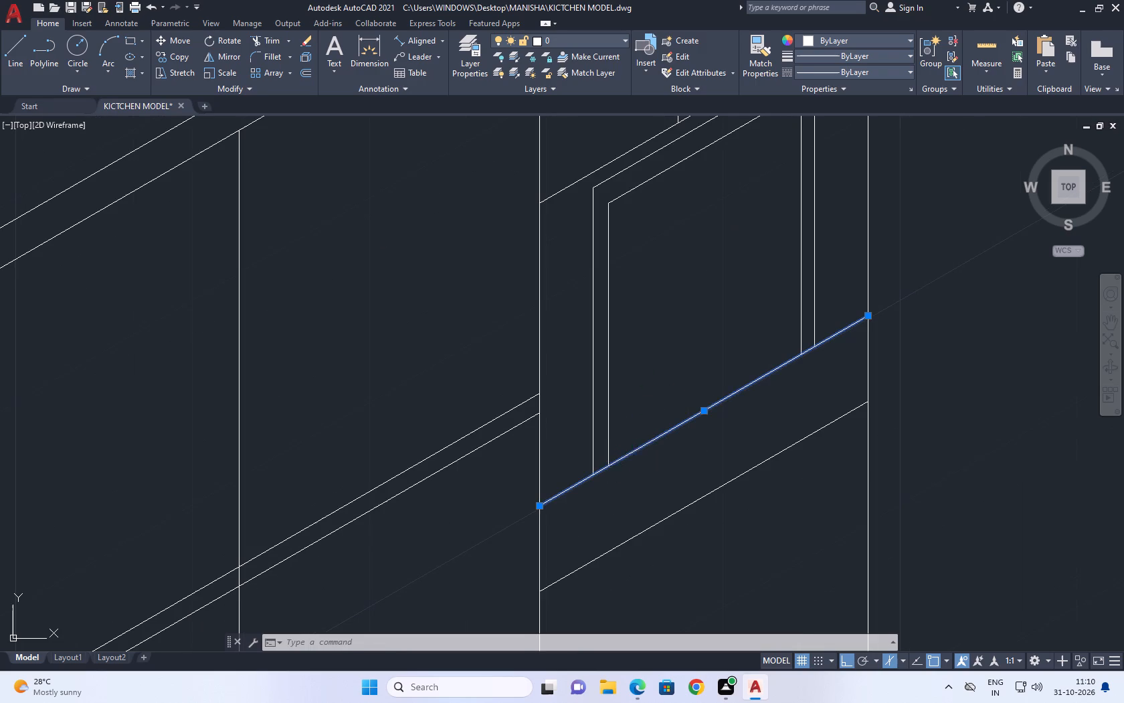
pyautogui.click(633, 463)
pyautogui.click(674, 381)
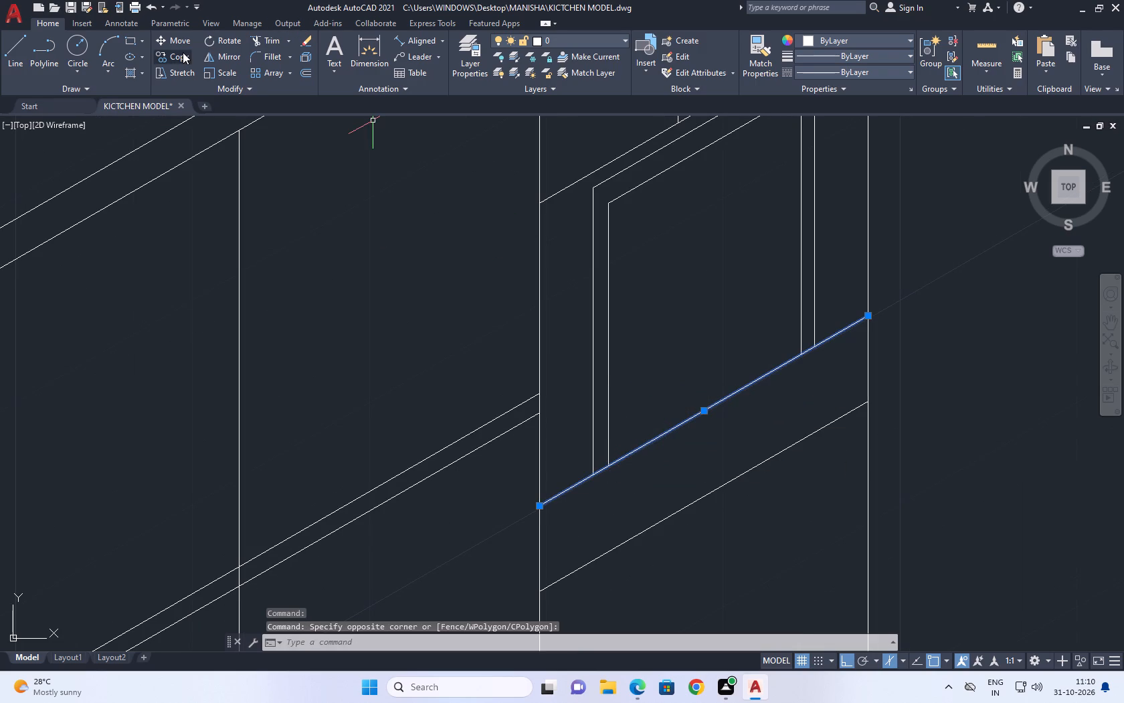
pyautogui.click(181, 55)
pyautogui.click(624, 405)
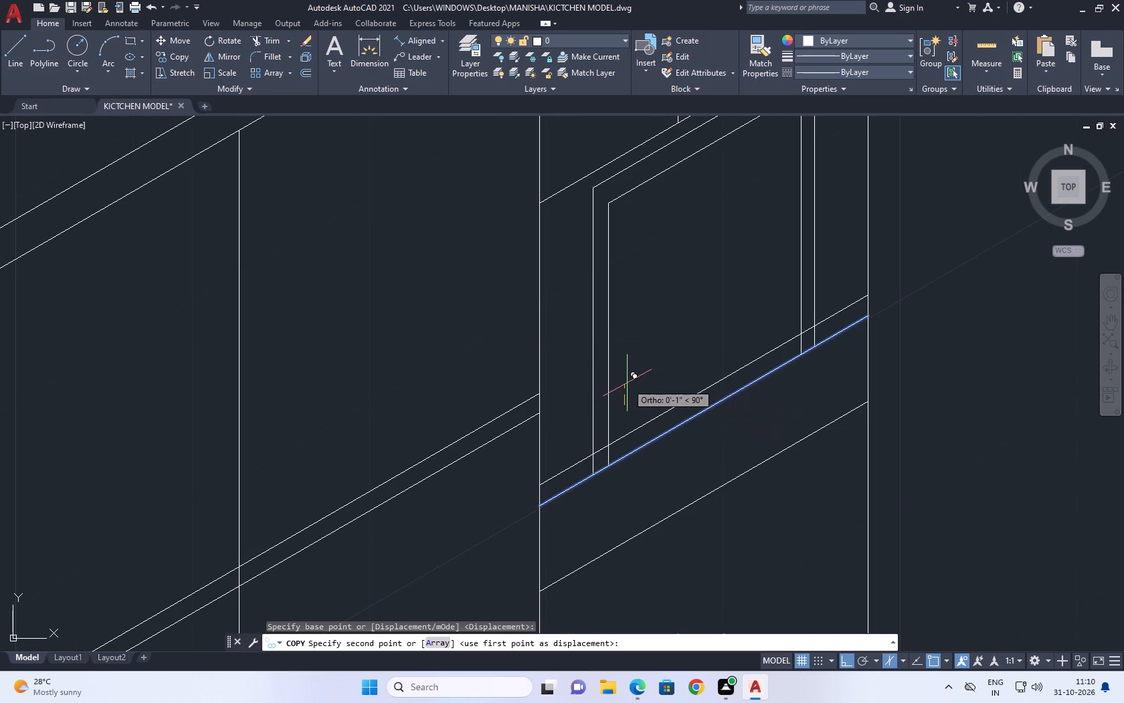
pyautogui.click(627, 383)
pyautogui.moveTo(648, 314); pyautogui.dragTo(640, 310, button='right')
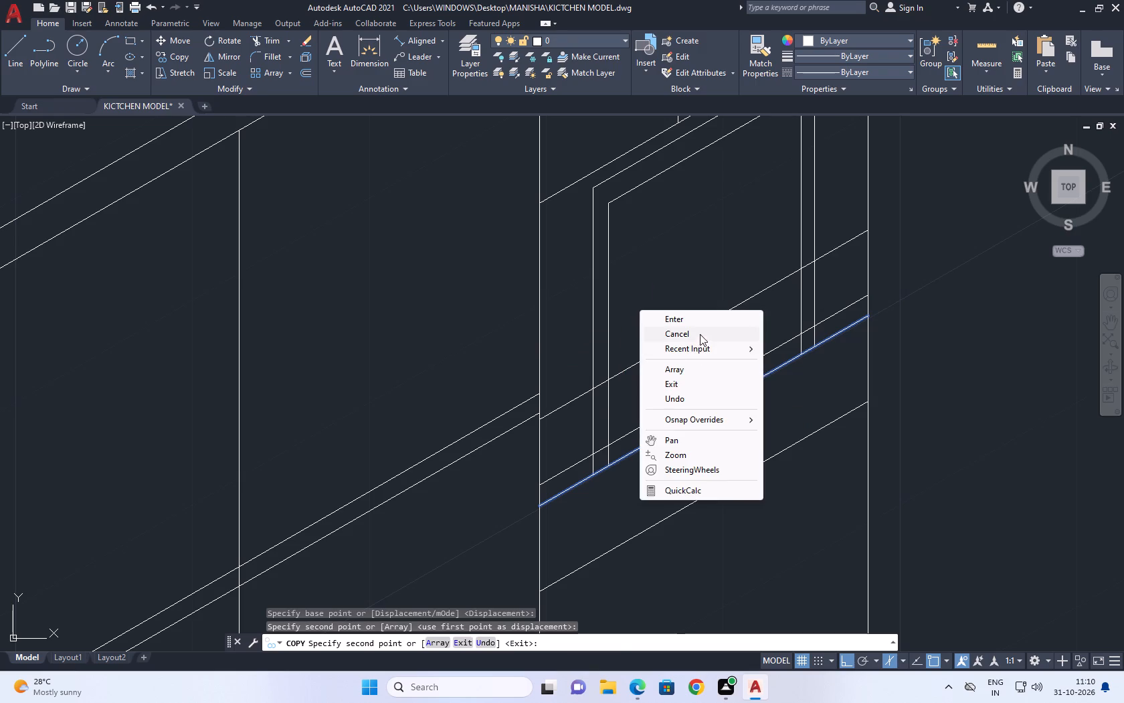
pyautogui.click(700, 329)
# Trim the copied slanted line's excess beyond the frame's outer left vertical.
pyautogui.click(274, 36)
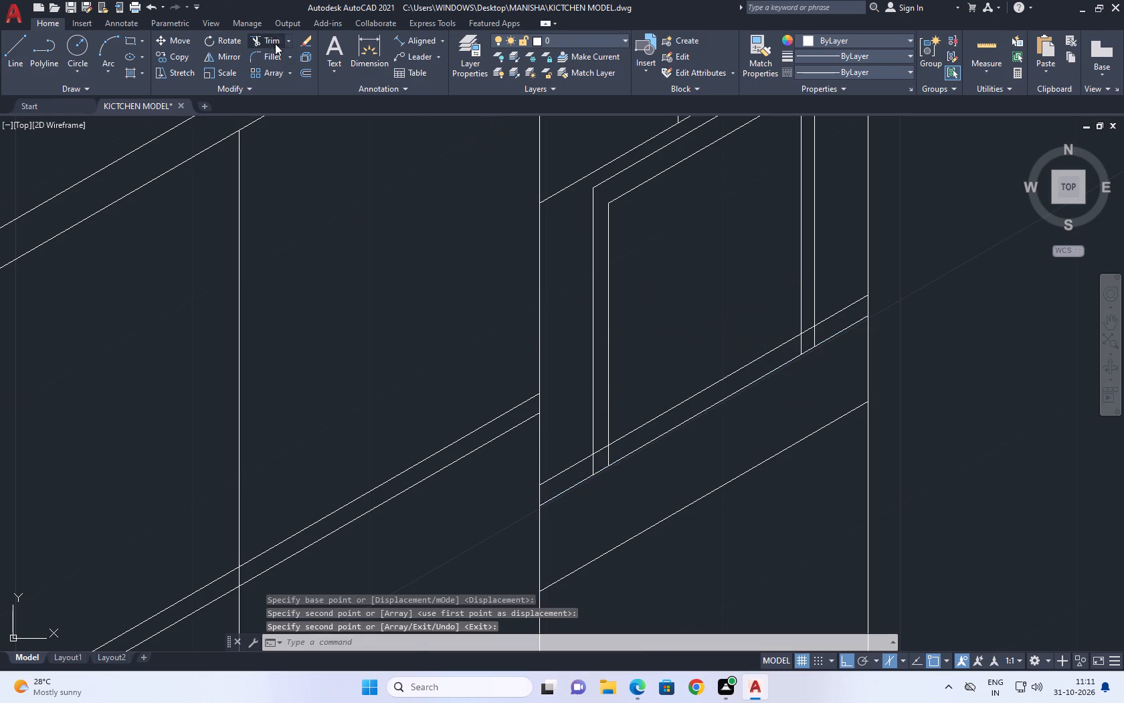
pyautogui.scroll(1, 563, 488)
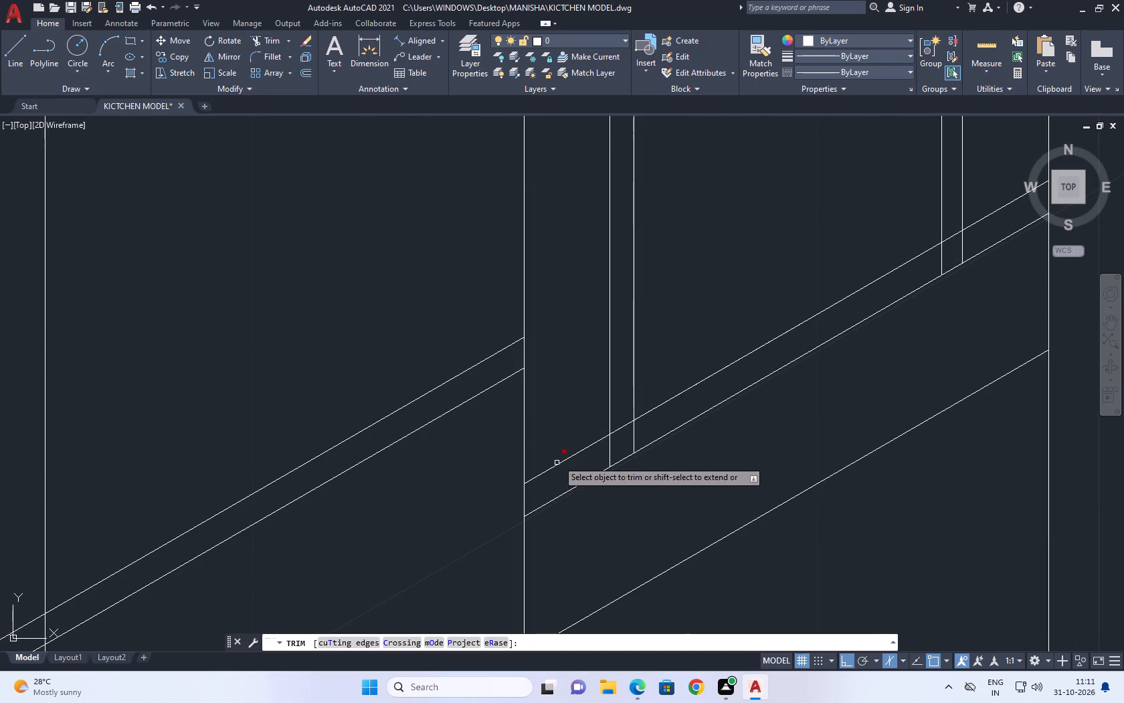
pyautogui.click(563, 437)
pyautogui.moveTo(553, 497); pyautogui.dragTo(555, 503)
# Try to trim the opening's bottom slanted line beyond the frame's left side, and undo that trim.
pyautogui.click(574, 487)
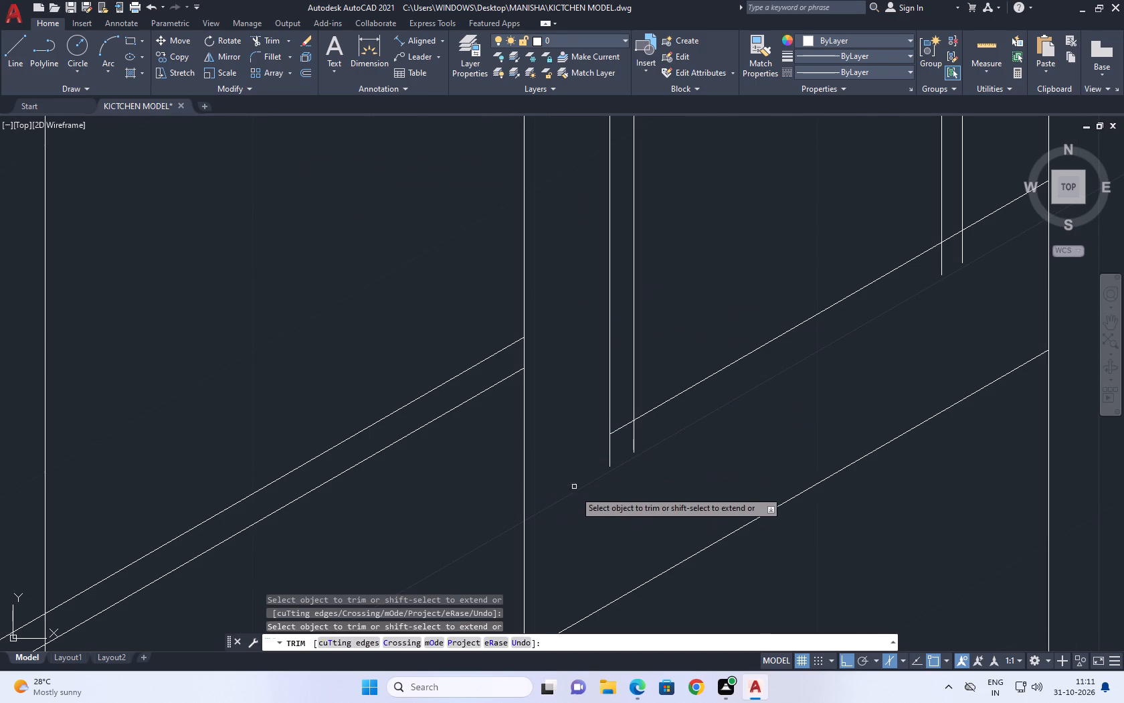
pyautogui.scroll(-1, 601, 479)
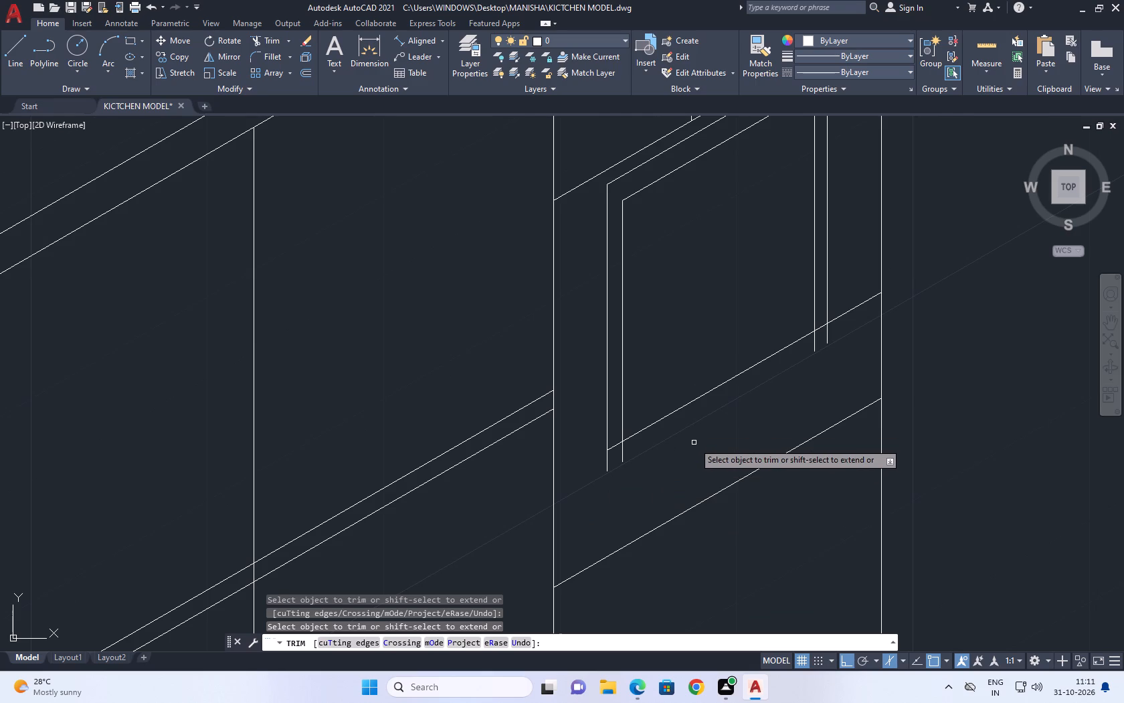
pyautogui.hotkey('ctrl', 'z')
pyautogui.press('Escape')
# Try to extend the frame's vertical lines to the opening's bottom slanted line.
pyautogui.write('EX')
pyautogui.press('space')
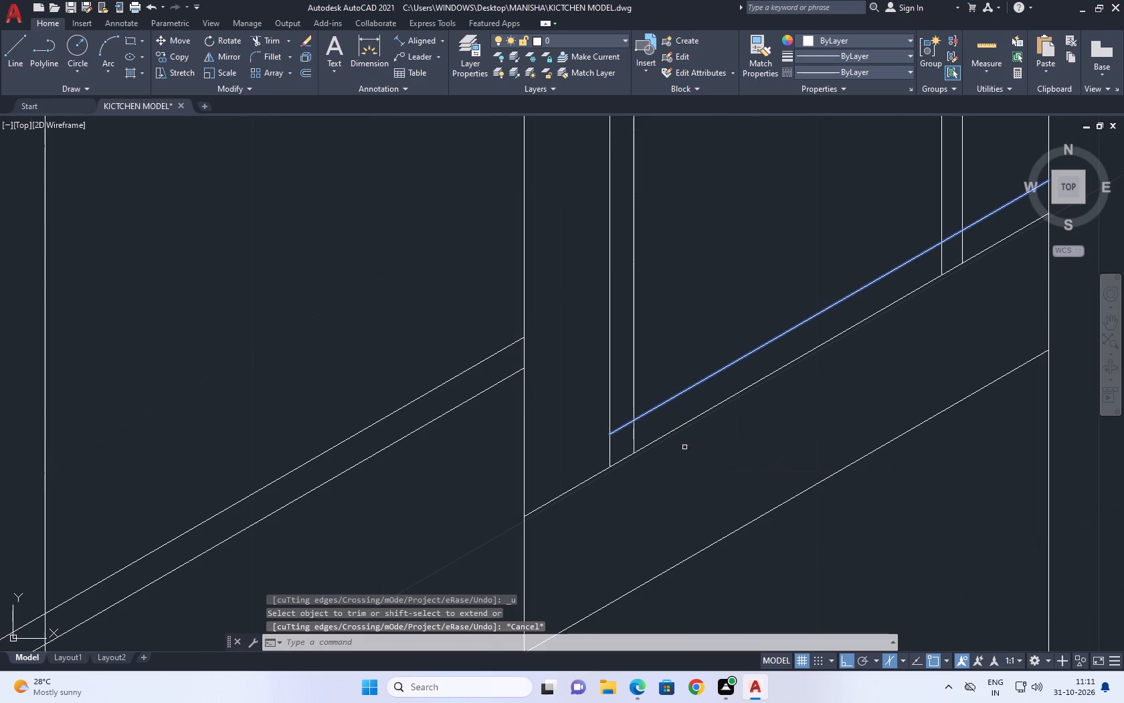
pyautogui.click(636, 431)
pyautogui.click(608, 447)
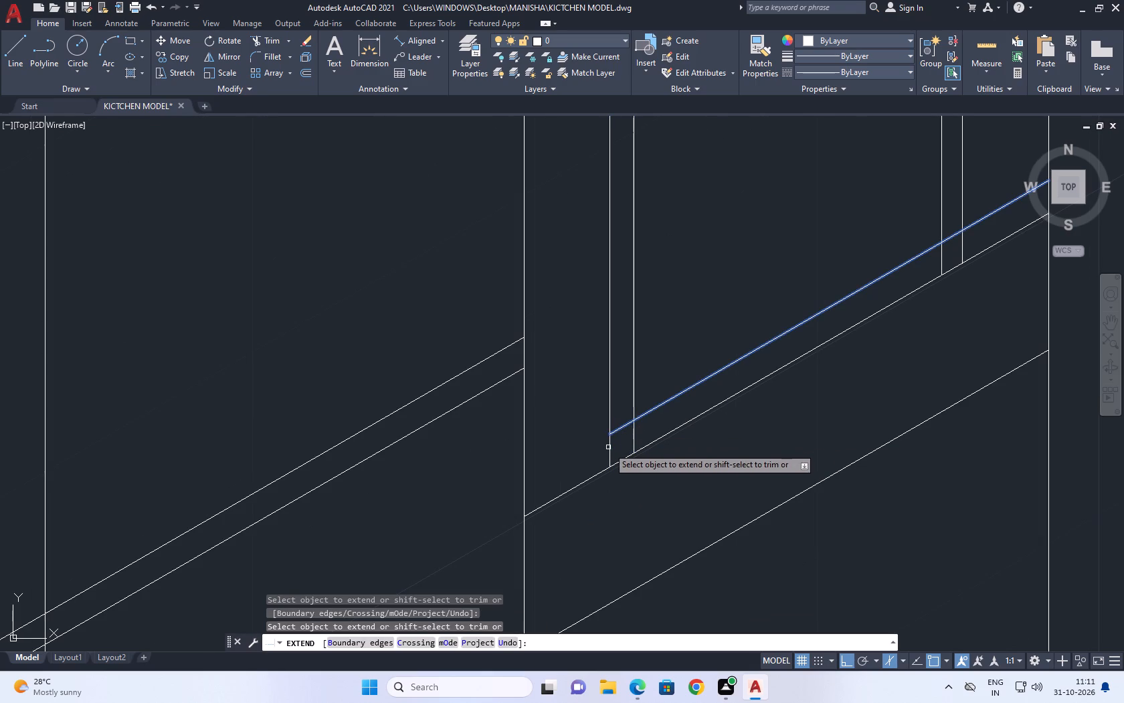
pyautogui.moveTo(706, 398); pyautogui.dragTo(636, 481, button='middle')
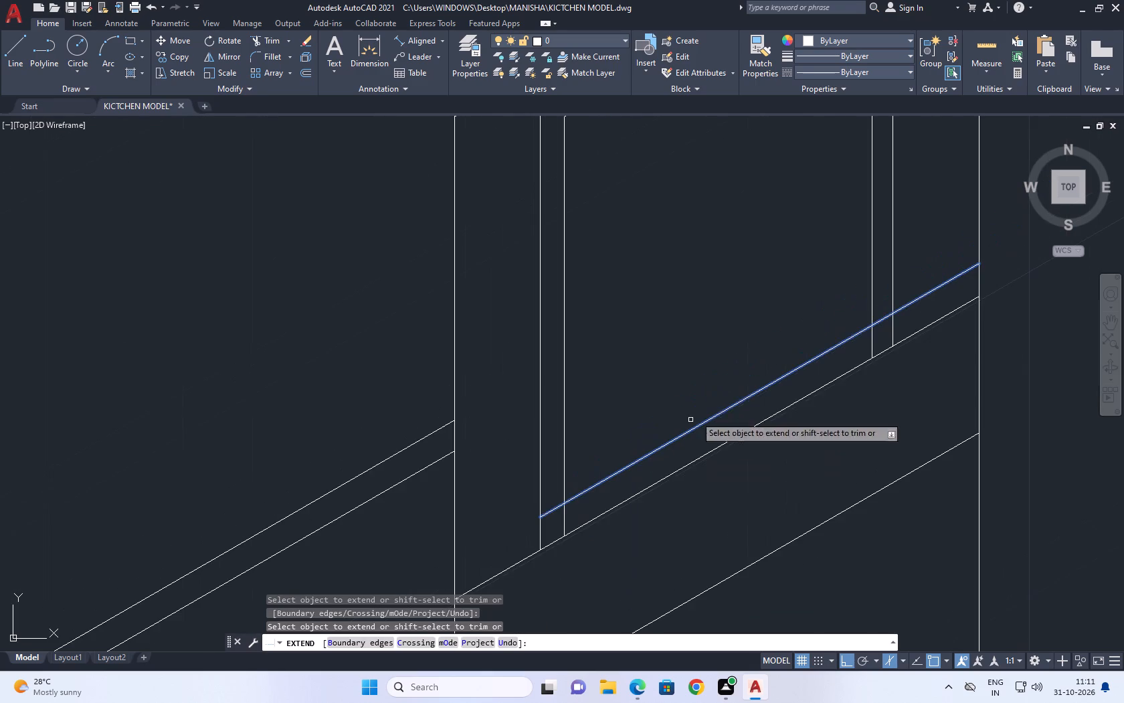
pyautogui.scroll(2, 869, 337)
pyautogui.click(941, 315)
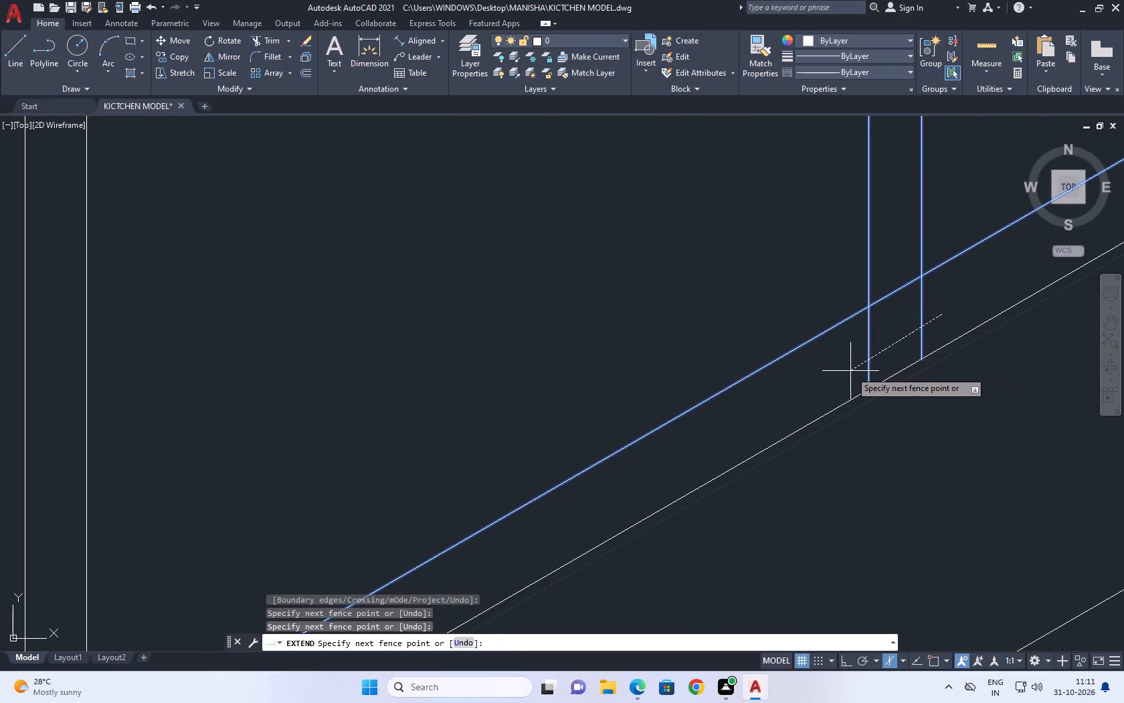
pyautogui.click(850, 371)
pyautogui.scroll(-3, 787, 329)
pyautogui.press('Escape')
# Trim the copied slanted line and the inner verticals where they overrun, closing the inner frame's two lower corners.
pyautogui.write('TR')
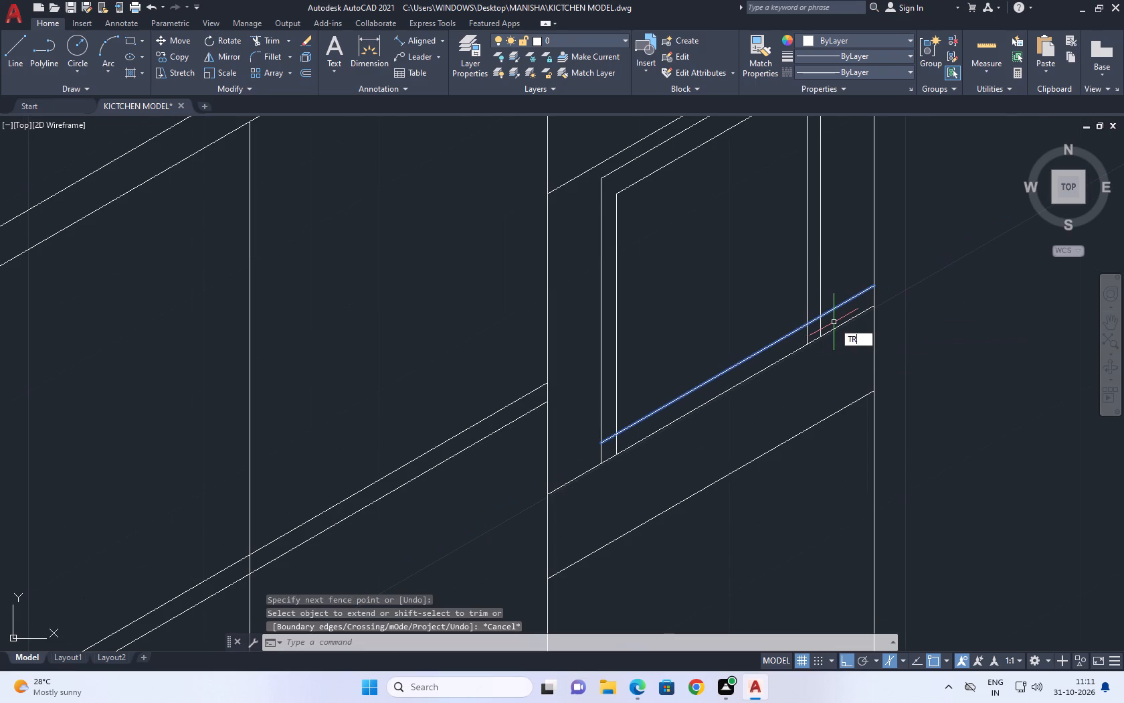
pyautogui.press('space')
pyautogui.click(848, 300)
pyautogui.scroll(3, 585, 451)
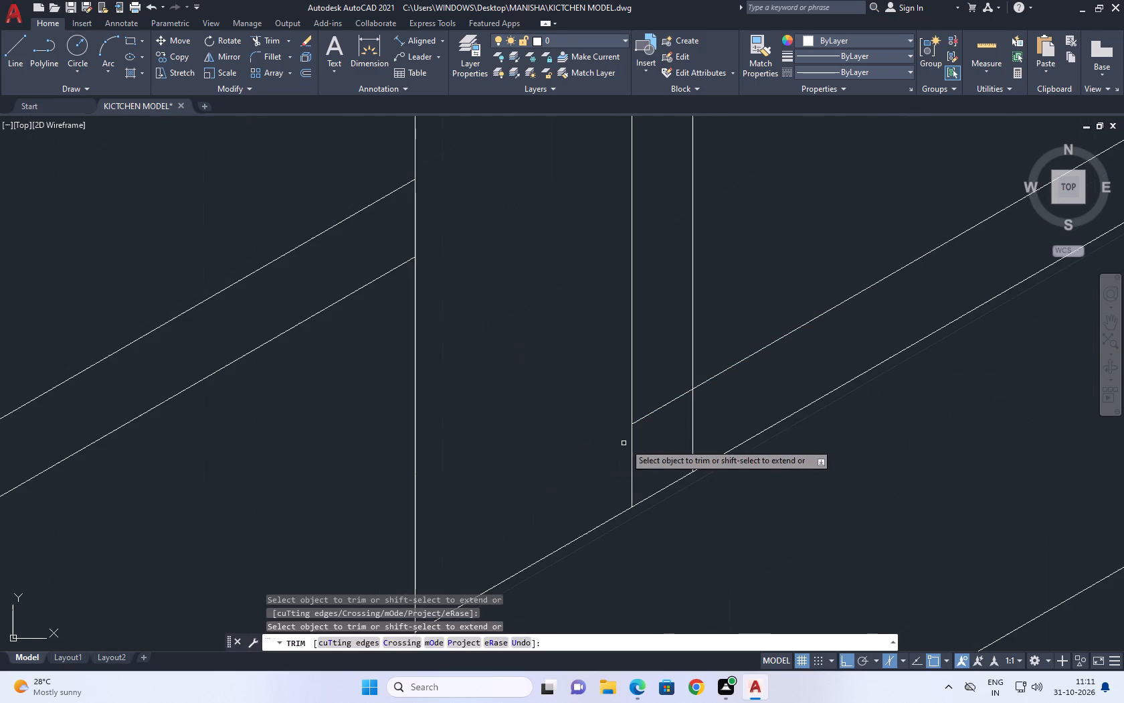
pyautogui.click(701, 424)
pyautogui.click(671, 399)
pyautogui.scroll(-2, 670, 400)
pyautogui.moveTo(792, 345); pyautogui.dragTo(650, 524, button='middle')
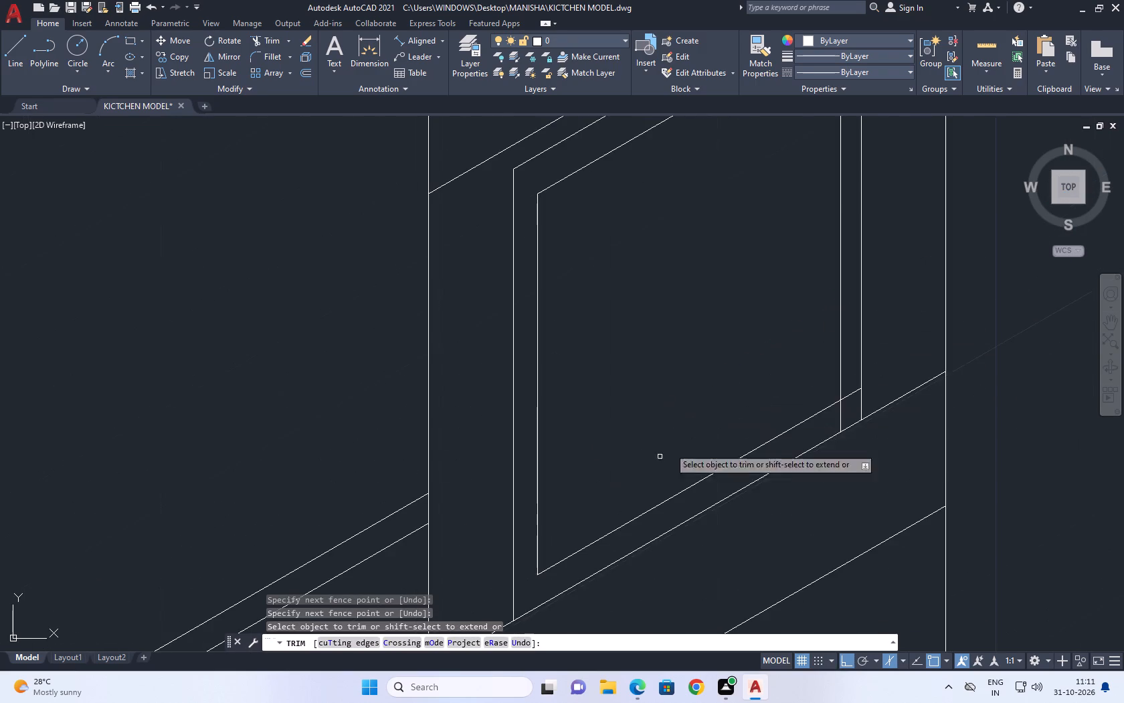
pyautogui.scroll(2, 831, 414)
pyautogui.click(893, 346)
pyautogui.click(834, 444)
pyautogui.scroll(-2, 771, 358)
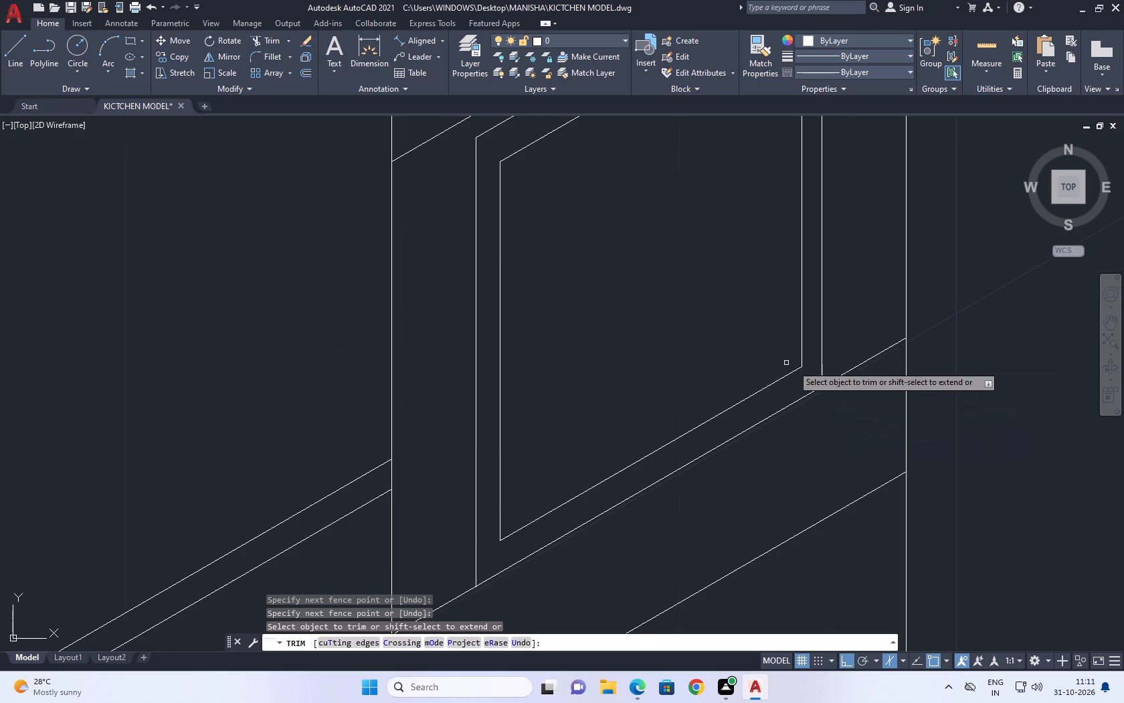
# Trim the opening's bottom slanted line on both sides of the frame so it ends at the outer verticals.
pyautogui.click(864, 360)
pyautogui.moveTo(620, 411); pyautogui.dragTo(743, 265, button='middle')
pyautogui.click(541, 465)
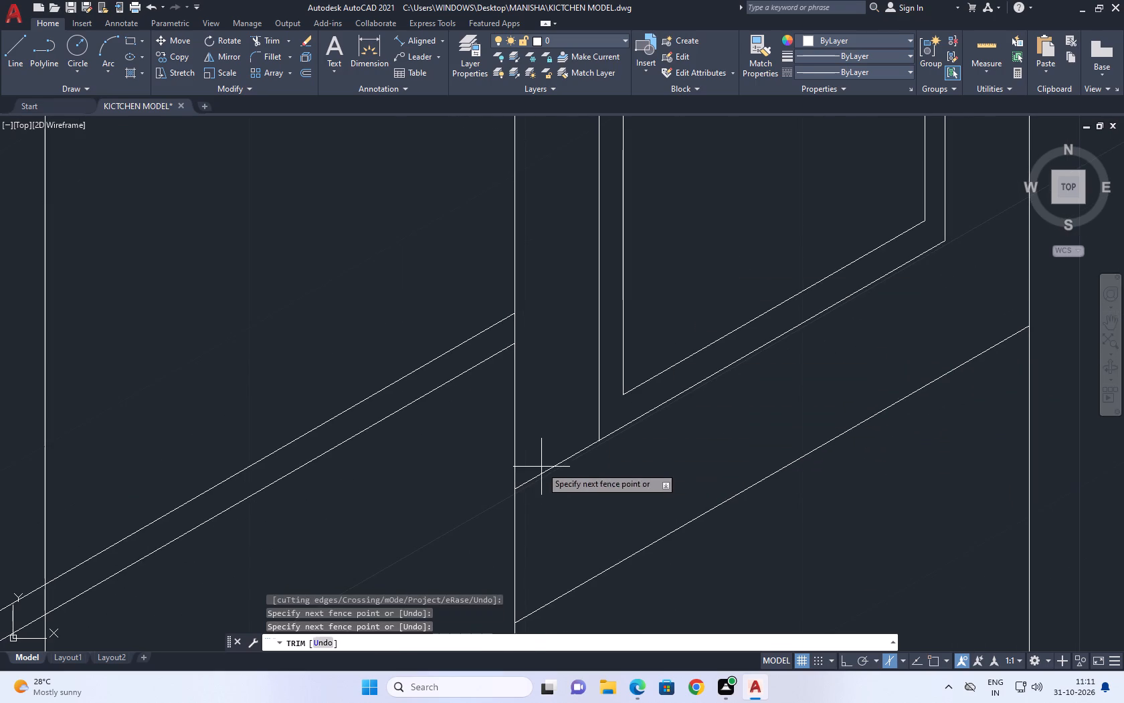
pyautogui.click(549, 499)
pyautogui.scroll(-4, 621, 435)
pyautogui.press('Escape')
# Copy the inner frame's top slanted line 0.5 straight down inside the corner cabinet's middle panel.
pyautogui.scroll(2, 645, 405)
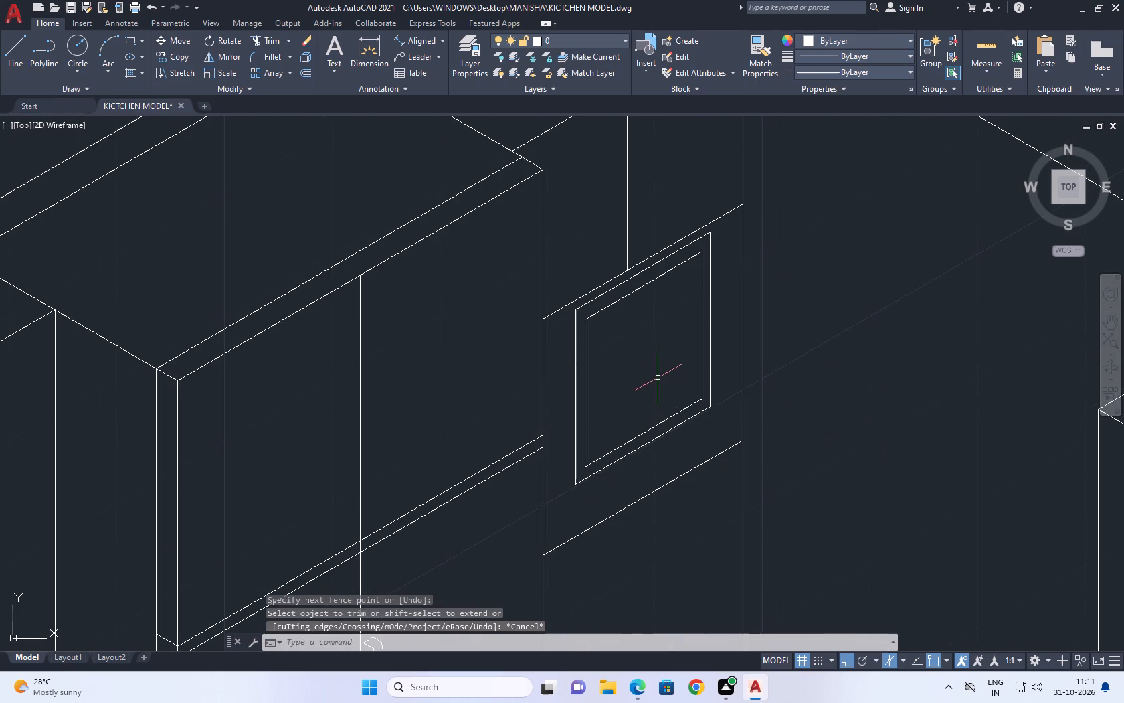
pyautogui.moveTo(658, 377); pyautogui.dragTo(676, 418, button='middle')
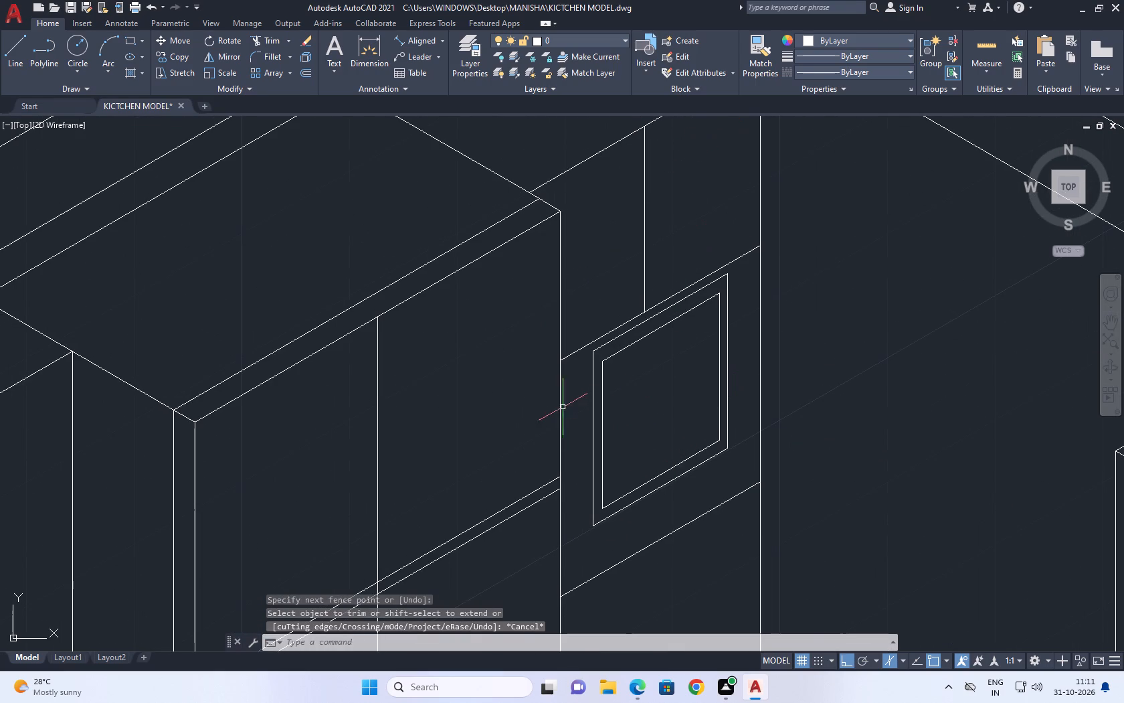
pyautogui.moveTo(610, 382); pyautogui.dragTo(575, 343, button='middle')
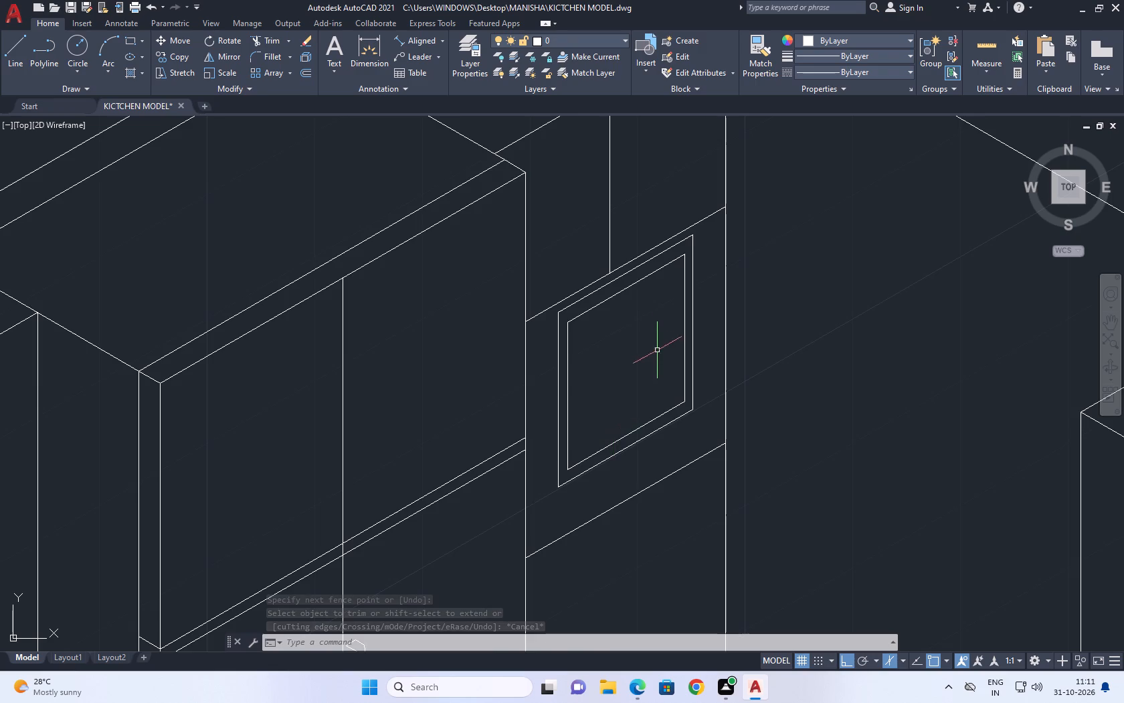
pyautogui.scroll(2, 631, 301)
pyautogui.click(627, 298)
pyautogui.click(601, 270)
pyautogui.moveTo(638, 297); pyautogui.dragTo(631, 309, button='middle')
pyautogui.write('CO')
pyautogui.press('space')
pyautogui.click(616, 285)
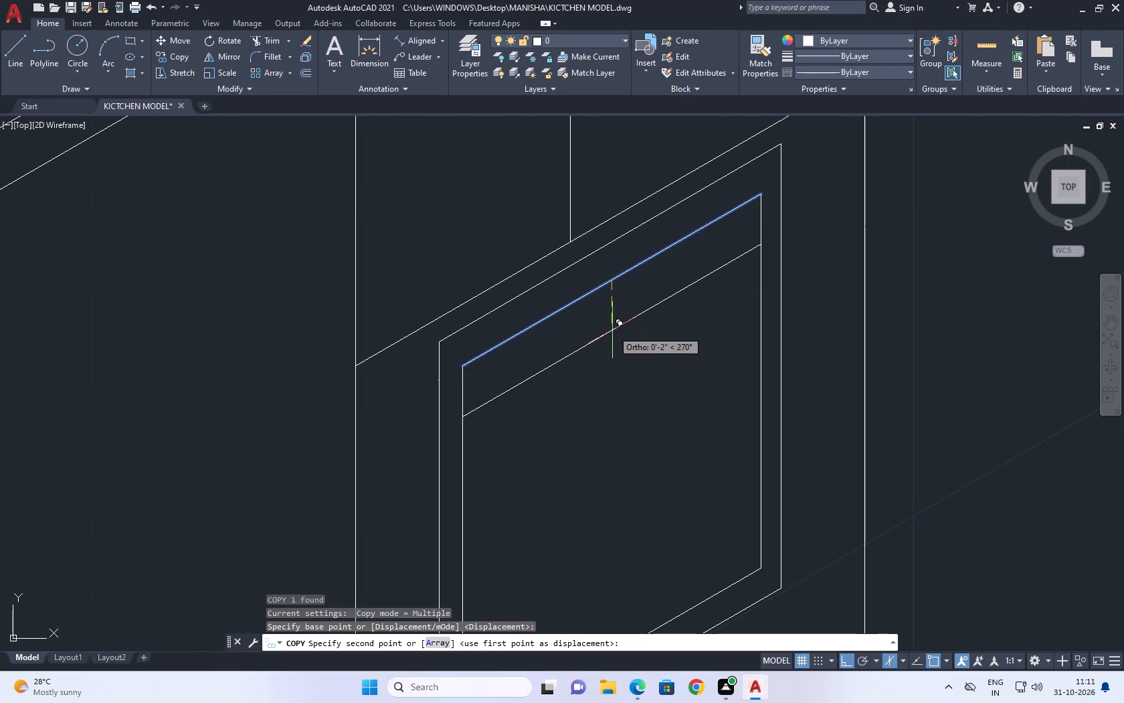
pyautogui.write('0.')
pyautogui.write('5')
pyautogui.press('space')
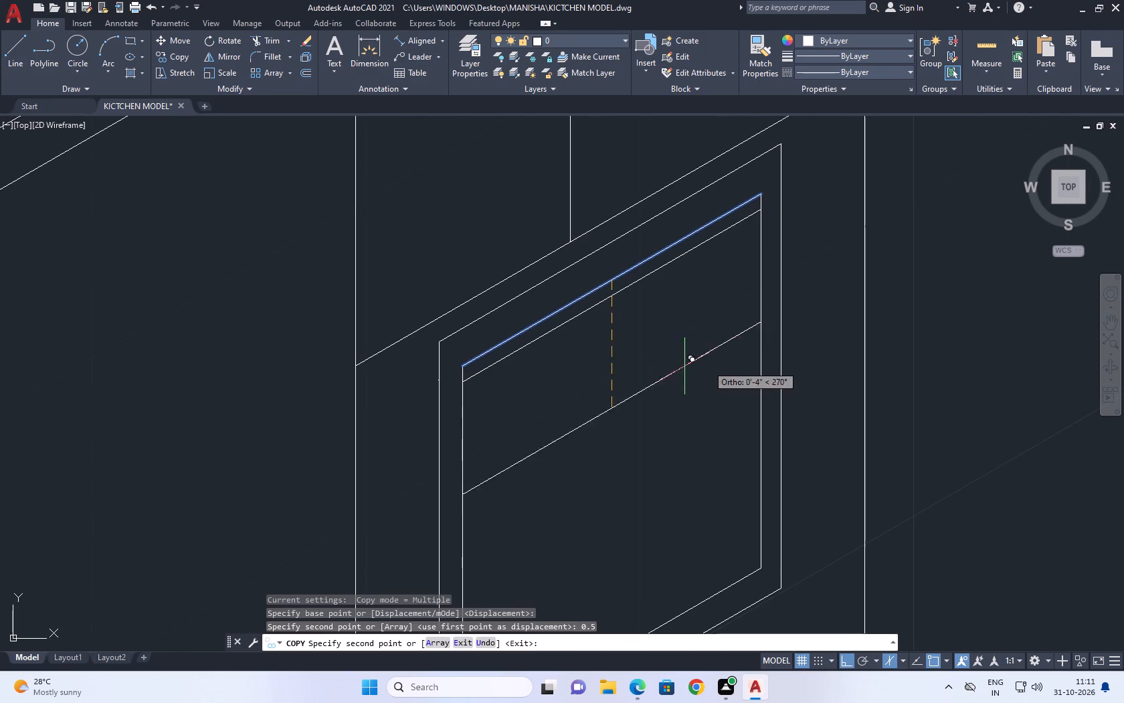
pyautogui.press('Escape')
# Copy the inner frame's right vertical line 0.5 inward along the isometric axis.
pyautogui.click(768, 327)
pyautogui.click(727, 349)
pyautogui.press('c')
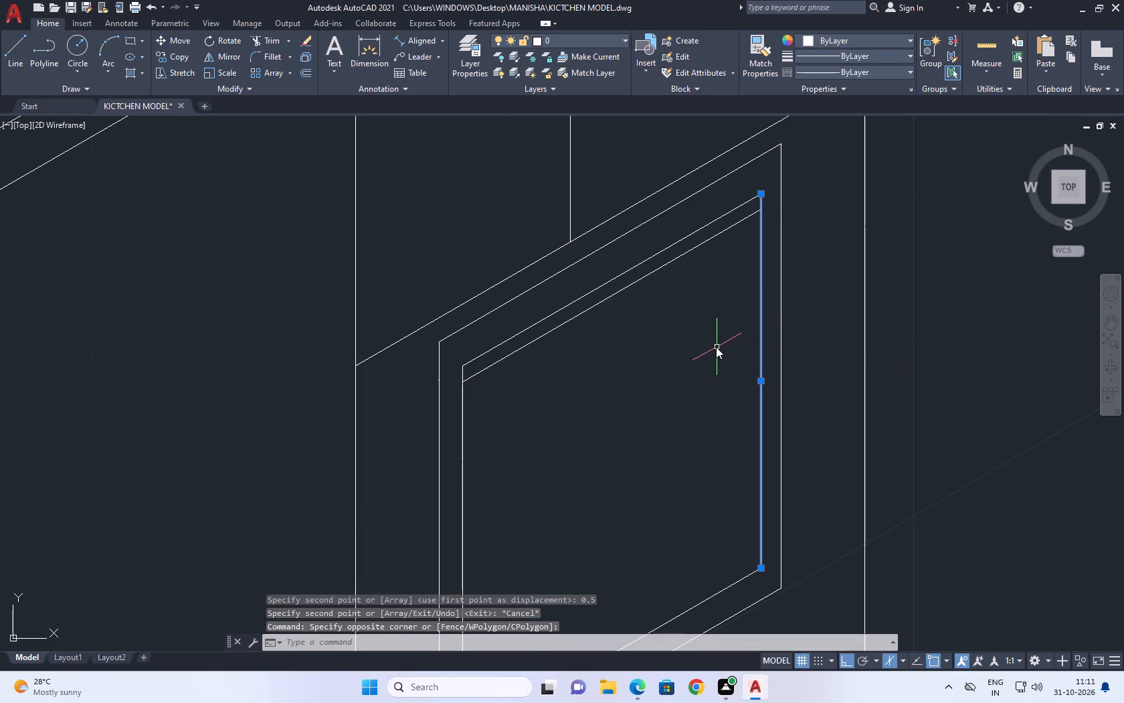
pyautogui.press('o')
pyautogui.press('space')
pyautogui.click(715, 346)
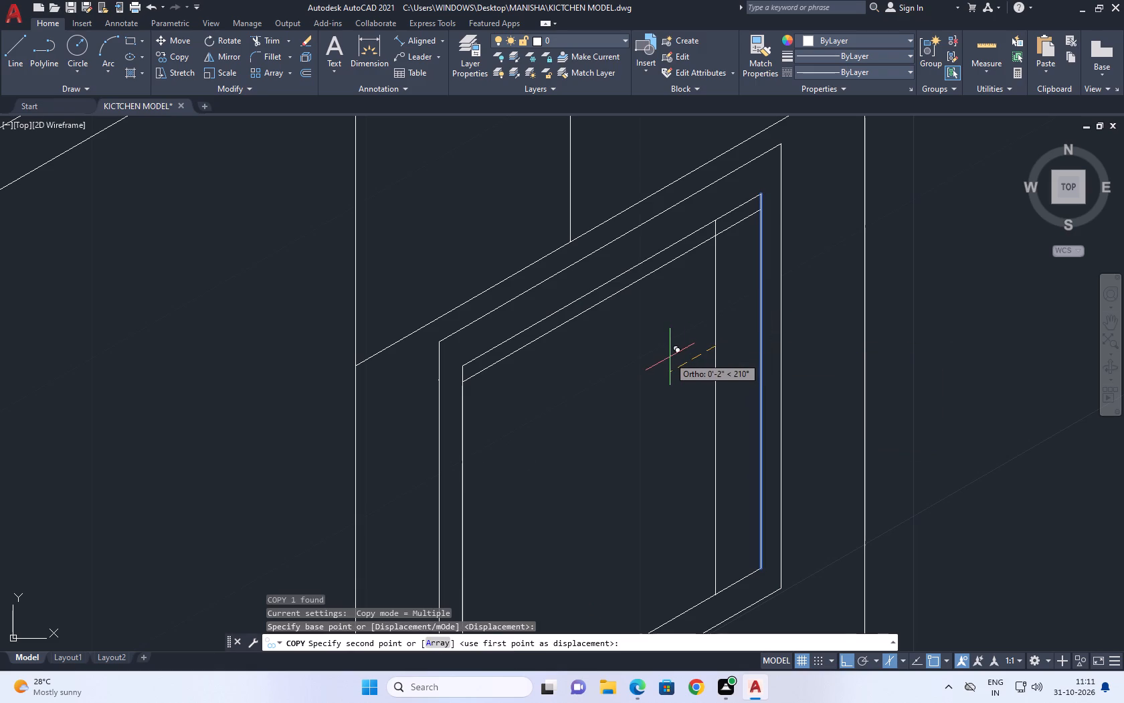
pyautogui.write('0.')
pyautogui.write('5')
pyautogui.press('space')
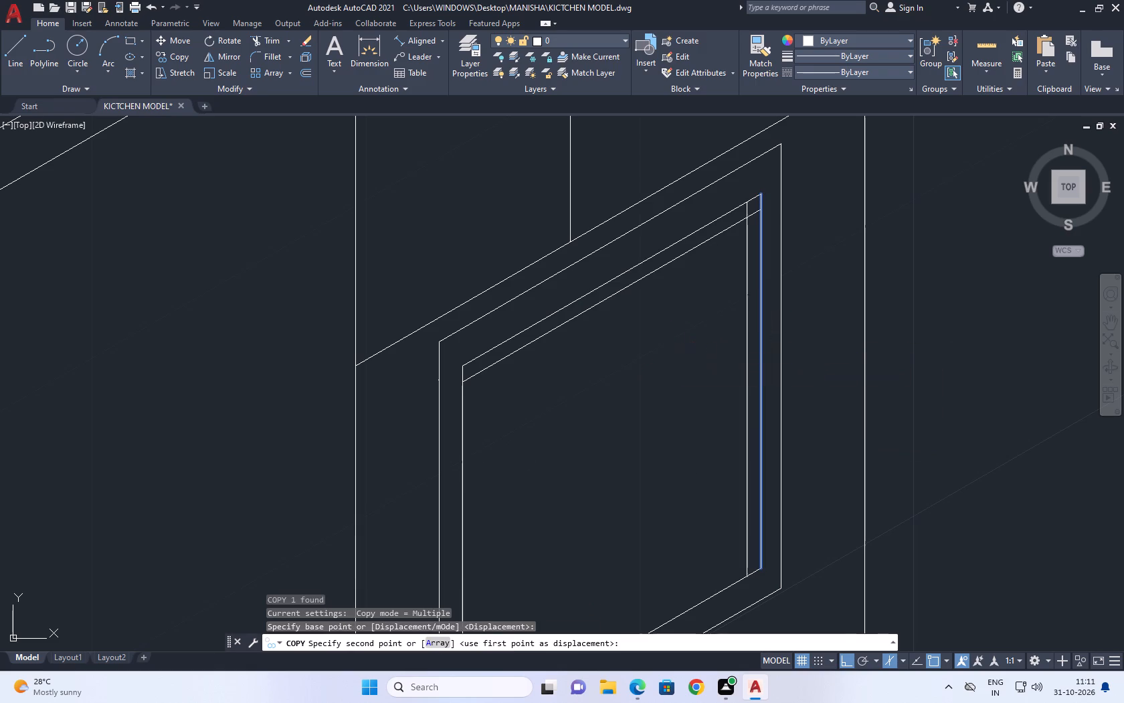
pyautogui.moveTo(658, 408); pyautogui.dragTo(700, 323, button='middle')
pyautogui.press('Escape')
# Copy the inner frame's bottom slanted line 0.5 straight up.
pyautogui.moveTo(657, 441); pyautogui.dragTo(644, 305, button='middle')
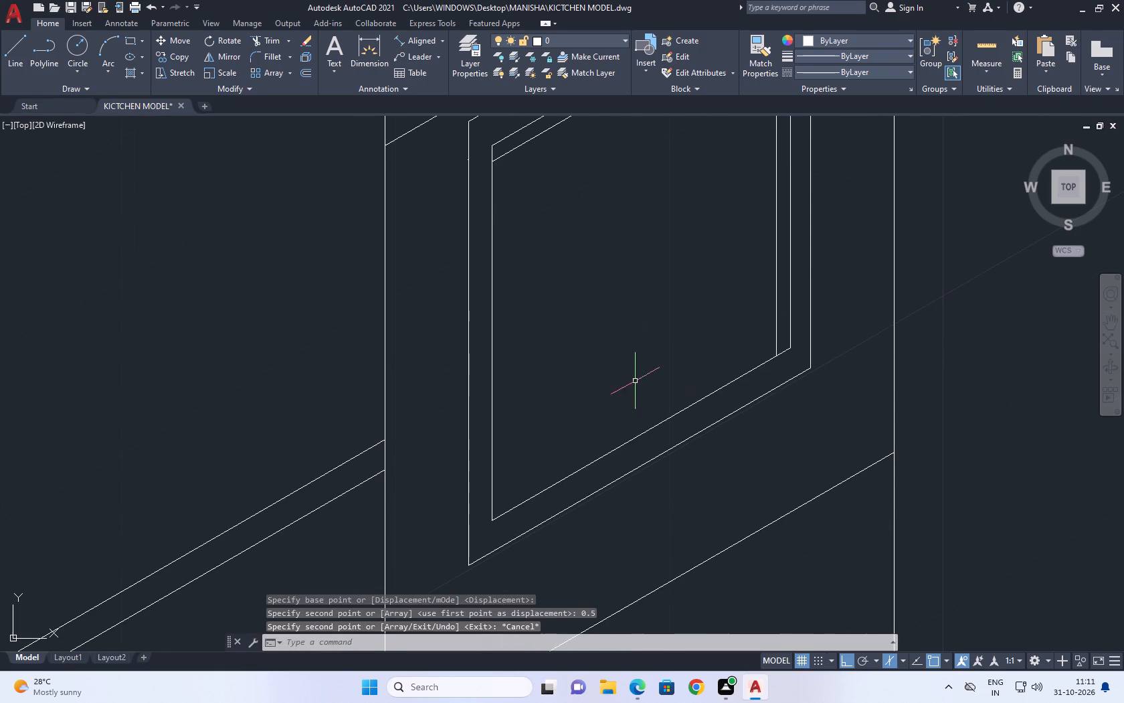
pyautogui.click(623, 445)
pyautogui.write('CO')
pyautogui.press('space')
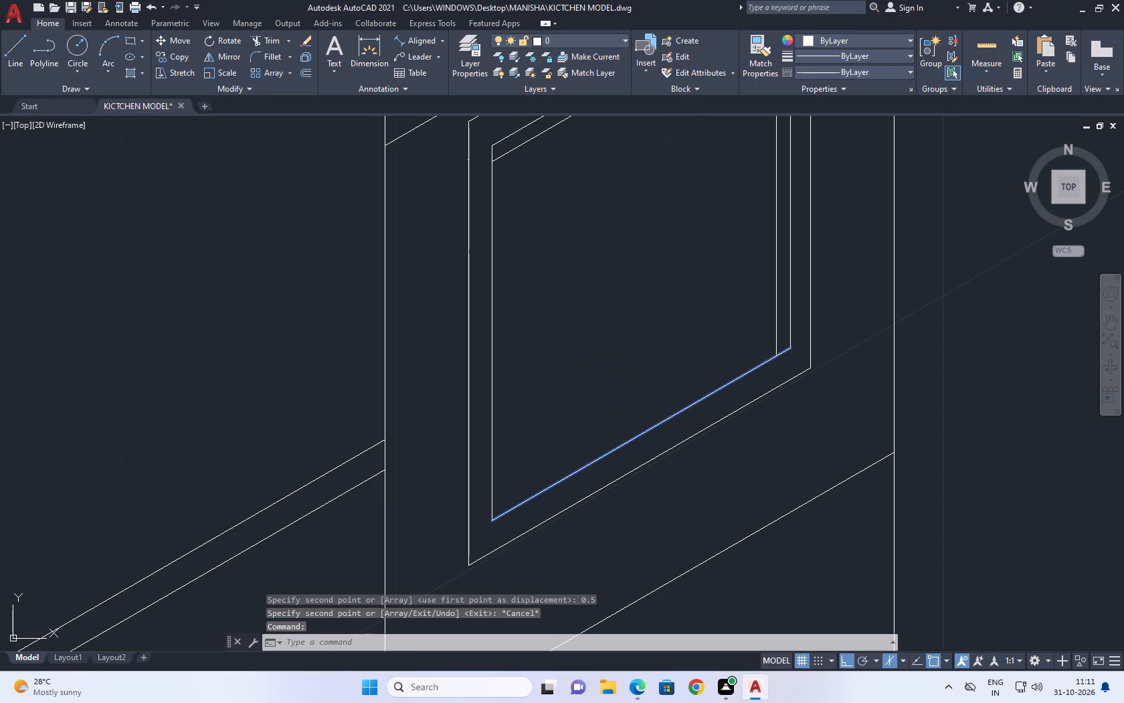
pyautogui.click(576, 429)
pyautogui.press('0')
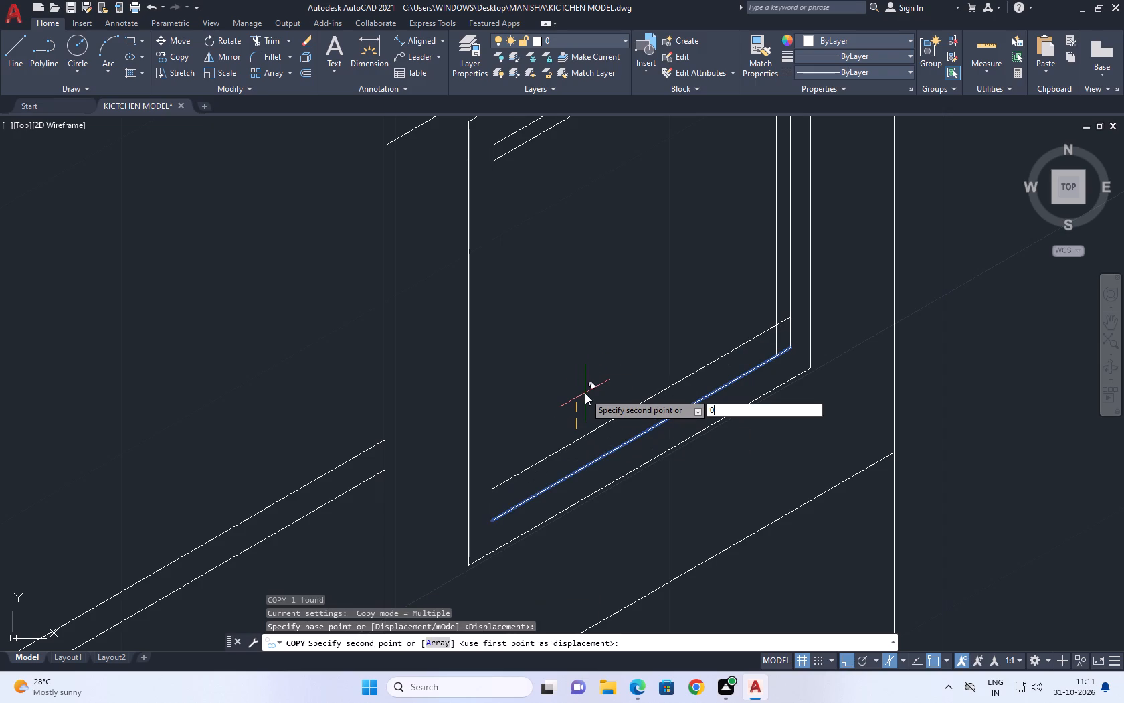
pyautogui.write('.5')
pyautogui.press('space')
pyautogui.press('Escape')
# Copy the inner frame's left vertical line 0.5 inward along the isometric axis.
pyautogui.moveTo(526, 366); pyautogui.dragTo(569, 406, button='middle')
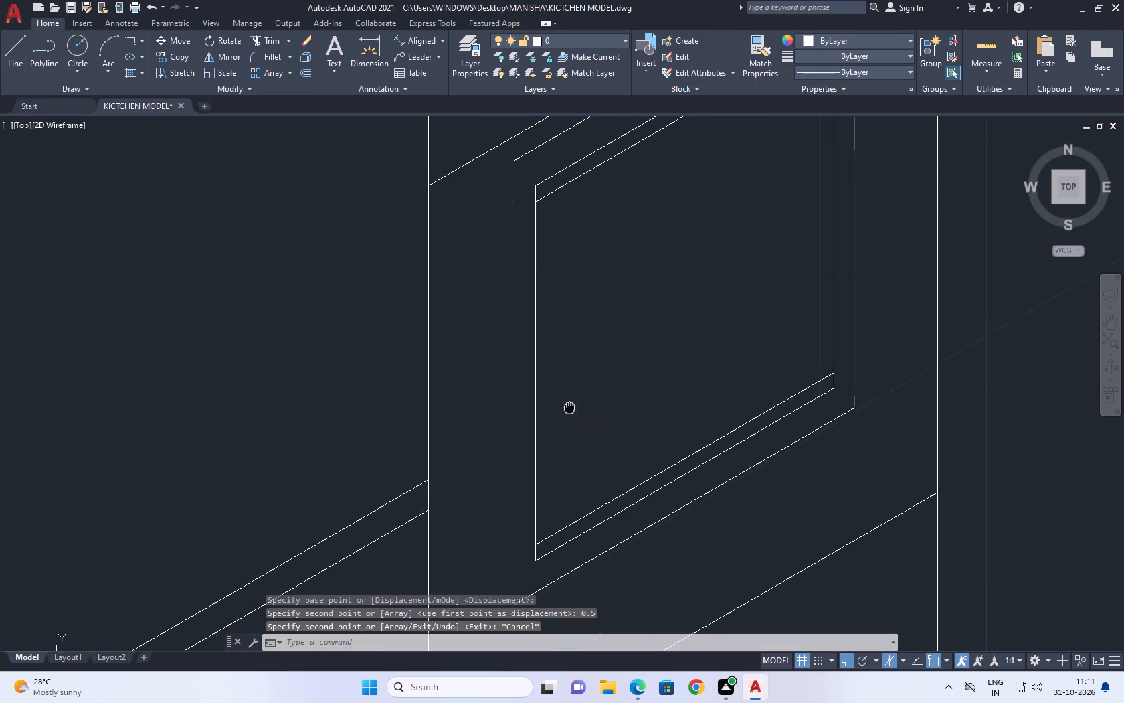
pyautogui.moveTo(569, 406); pyautogui.dragTo(603, 345, button='middle')
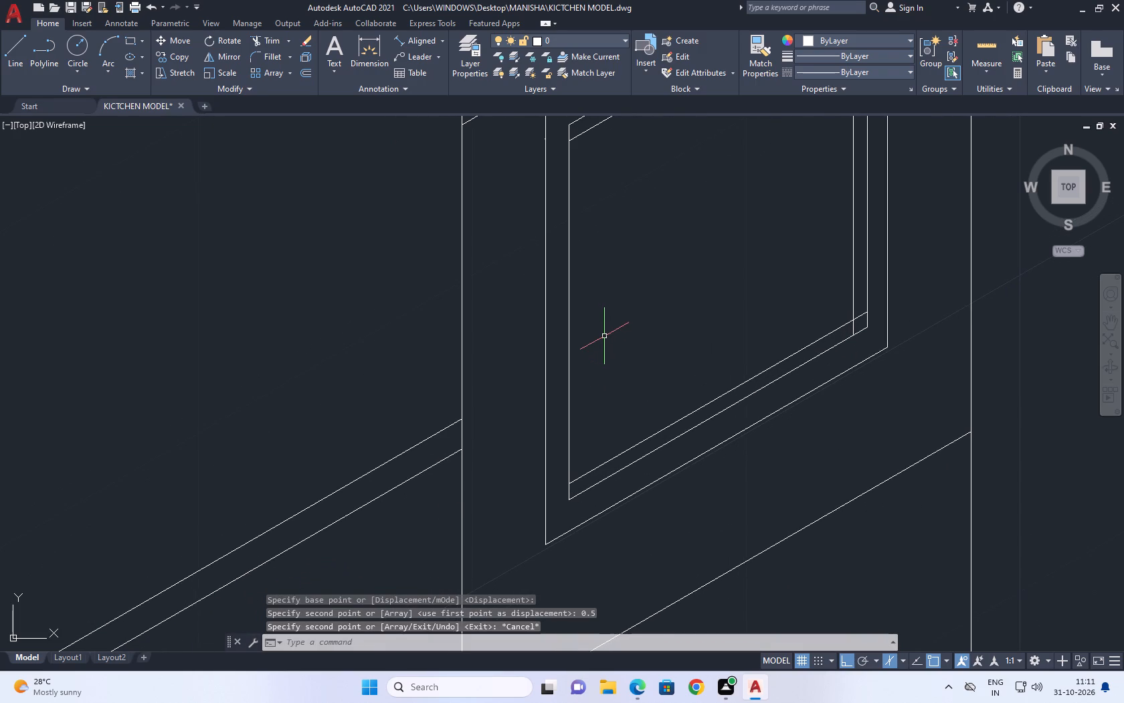
pyautogui.moveTo(573, 351); pyautogui.dragTo(610, 382, button='middle')
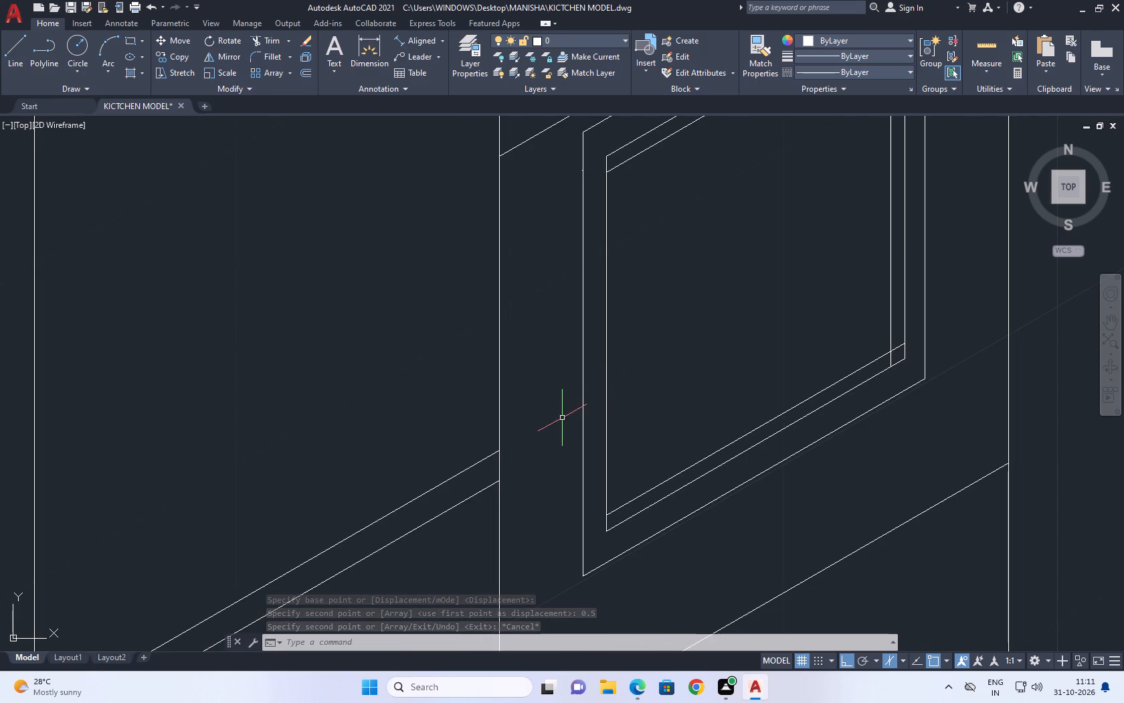
pyautogui.moveTo(605, 402); pyautogui.dragTo(652, 366, button='middle')
pyautogui.click(655, 358)
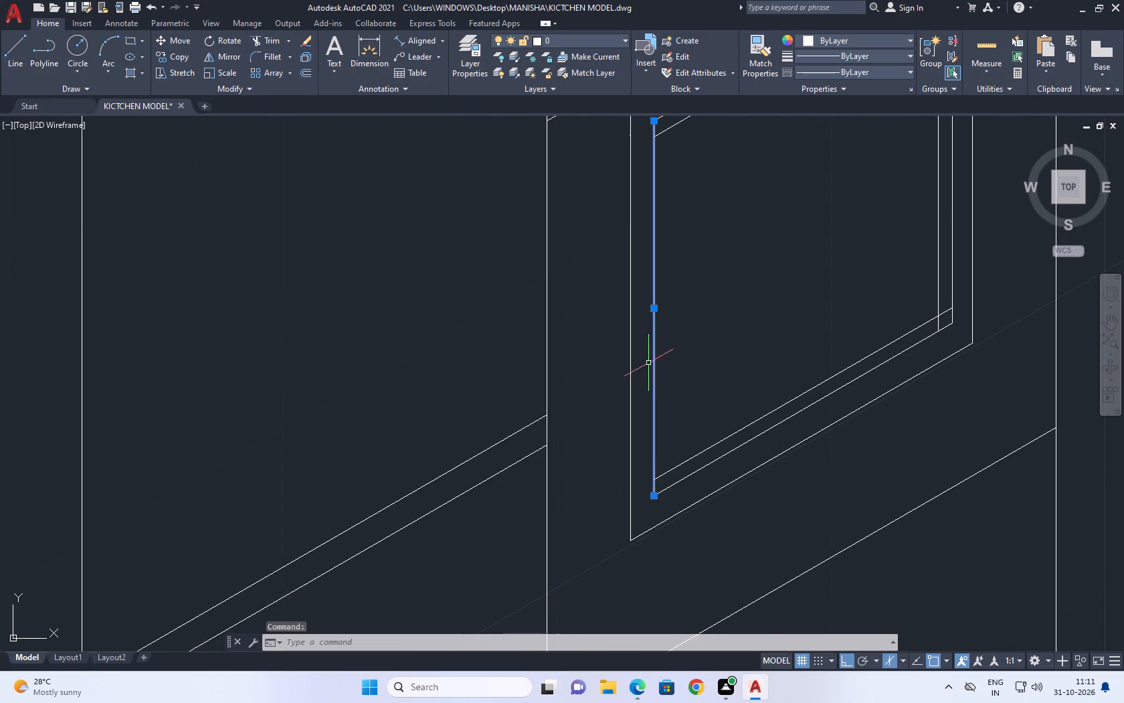
pyautogui.moveTo(726, 279); pyautogui.dragTo(641, 368, button='middle')
pyautogui.press('c')
pyautogui.press('o')
pyautogui.press('space')
pyautogui.moveTo(553, 428); pyautogui.dragTo(565, 428)
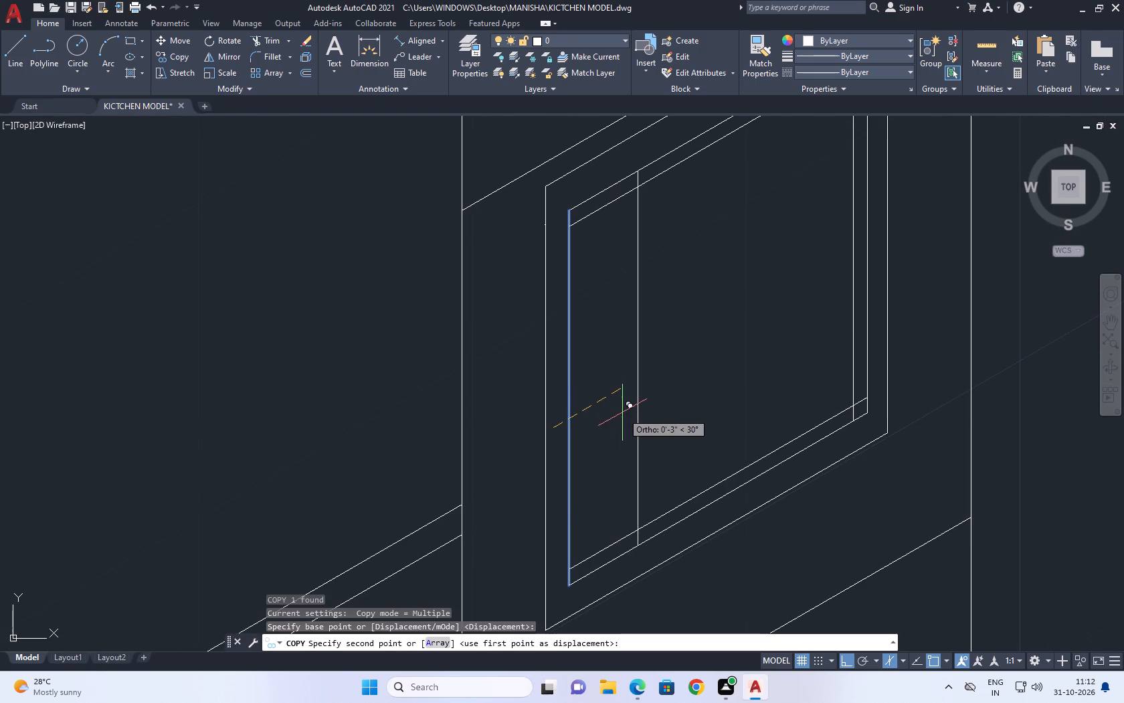
pyautogui.write('0.5')
pyautogui.press('space')
pyautogui.press('Escape')
# Trim the copied lines' overruns at the new innermost frame's upper-left corner and erase the leftover piece.
pyautogui.moveTo(624, 368); pyautogui.dragTo(635, 417, button='middle')
pyautogui.write('TR')
pyautogui.press('space')
pyautogui.scroll(3, 591, 265)
pyautogui.click(620, 236)
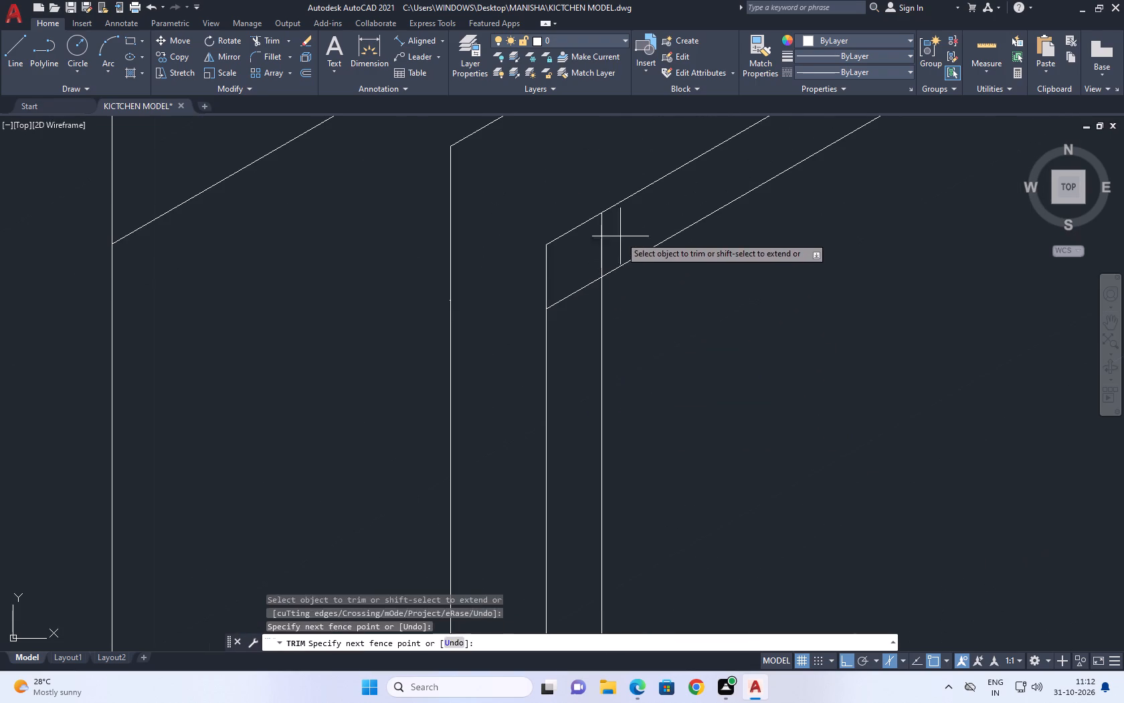
pyautogui.click(566, 305)
pyautogui.scroll(2, 440, 296)
pyautogui.press('Escape')
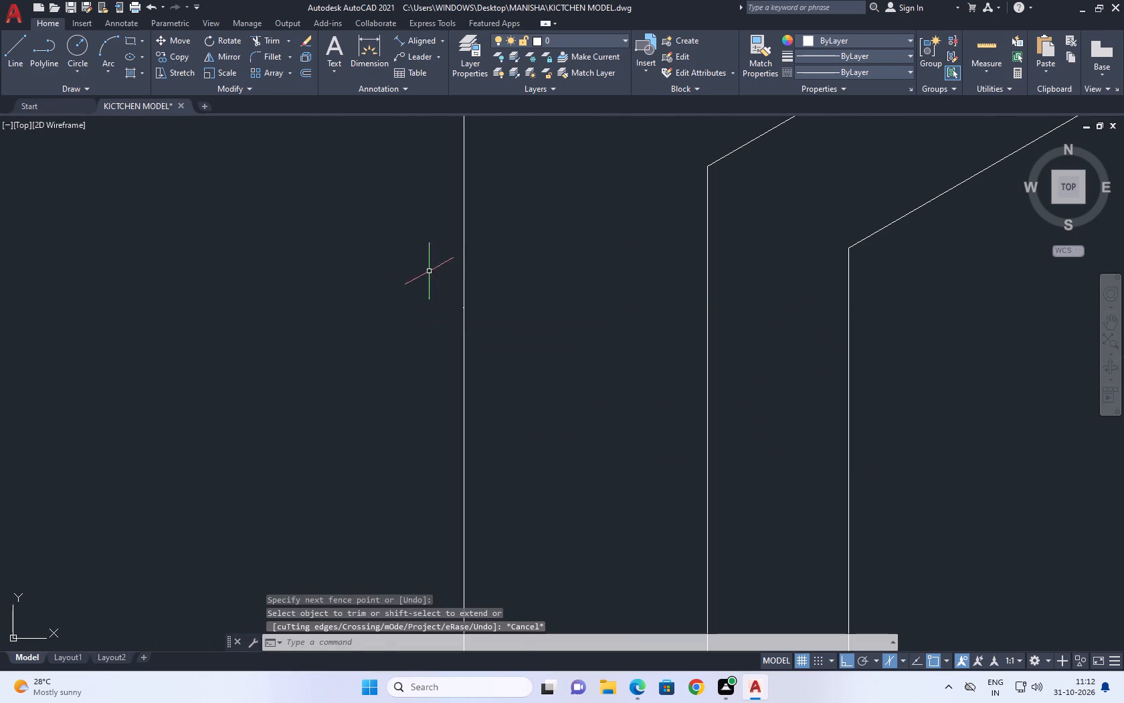
pyautogui.click(413, 268)
pyautogui.moveTo(524, 370); pyautogui.dragTo(547, 395)
pyautogui.press('Delete')
pyautogui.scroll(-5, 532, 332)
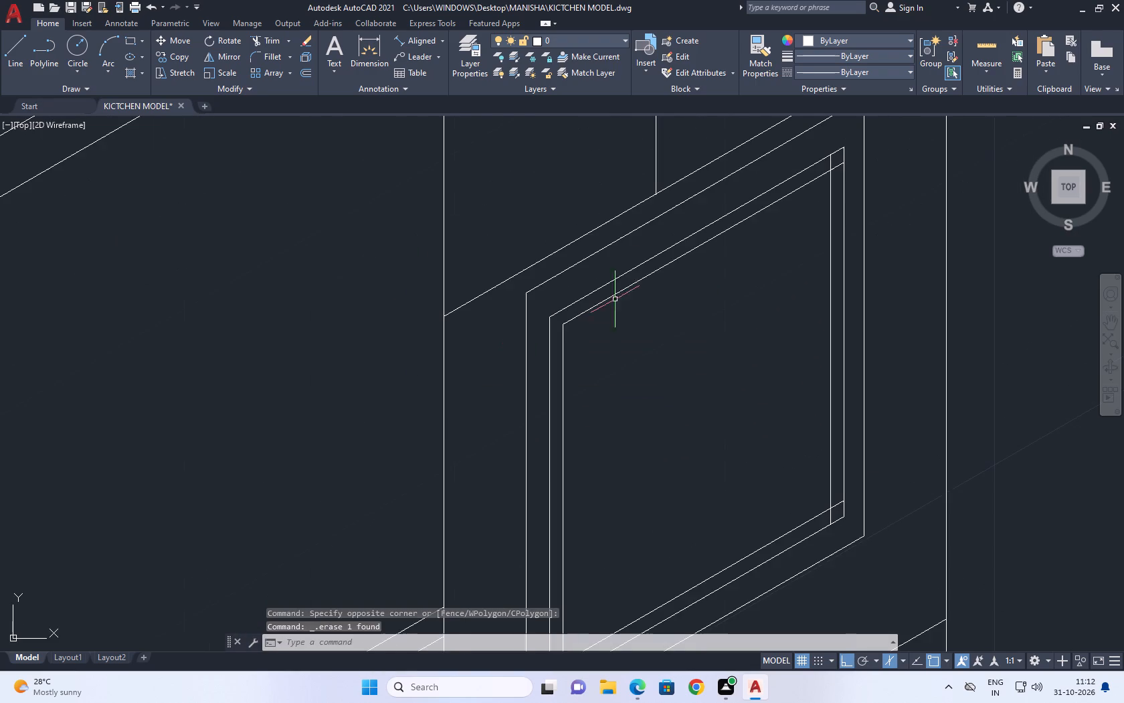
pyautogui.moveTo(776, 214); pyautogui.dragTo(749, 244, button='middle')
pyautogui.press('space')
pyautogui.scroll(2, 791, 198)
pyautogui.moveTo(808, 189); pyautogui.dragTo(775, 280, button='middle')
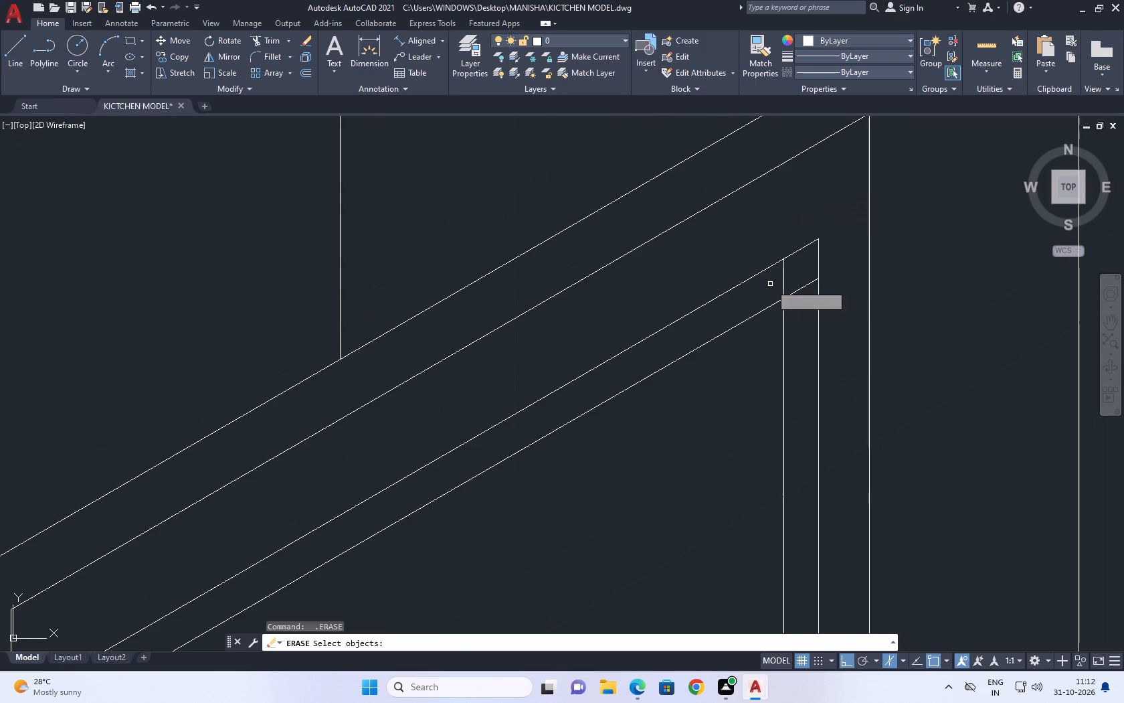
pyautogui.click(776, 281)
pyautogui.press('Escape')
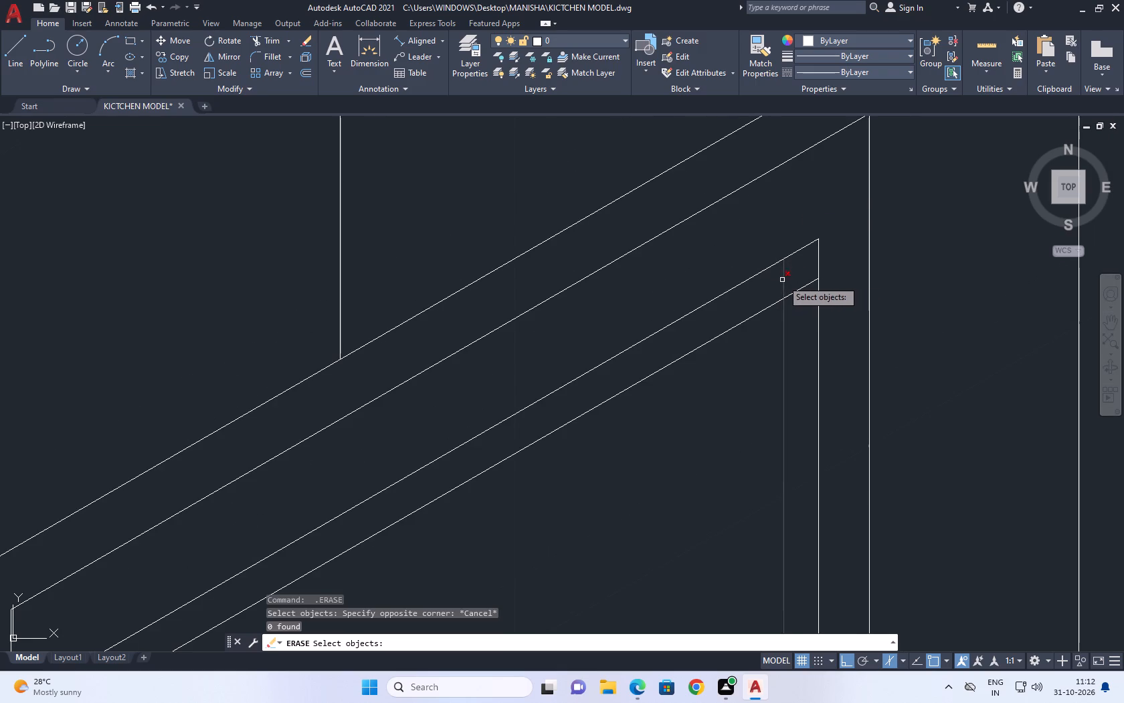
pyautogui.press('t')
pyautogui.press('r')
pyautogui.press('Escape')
# Trim the overrunning copied lines at the innermost frame's upper-right corner.
pyautogui.press('t')
pyautogui.press('r')
pyautogui.press('space')
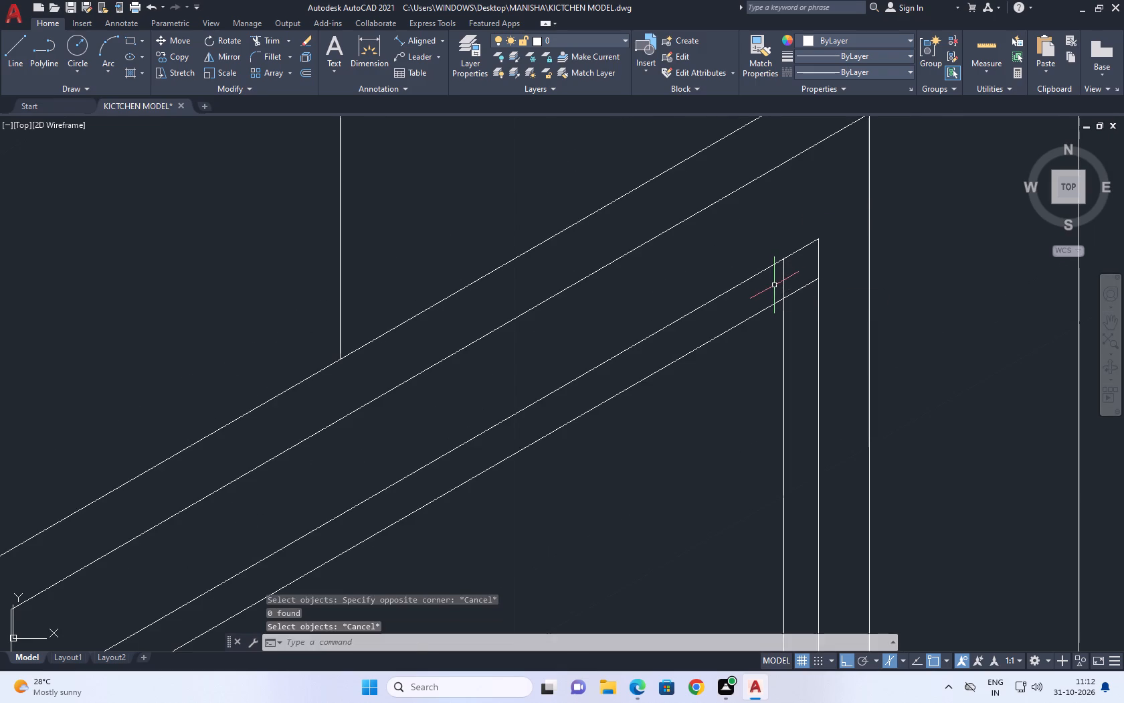
pyautogui.click(775, 287)
pyautogui.click(800, 299)
# Trim the overrunning copied lines at the innermost frame's lower-left and lower-right corners, closing the third outline.
pyautogui.scroll(2, 771, 252)
pyautogui.scroll(-6, 771, 252)
pyautogui.scroll(-4, 807, 387)
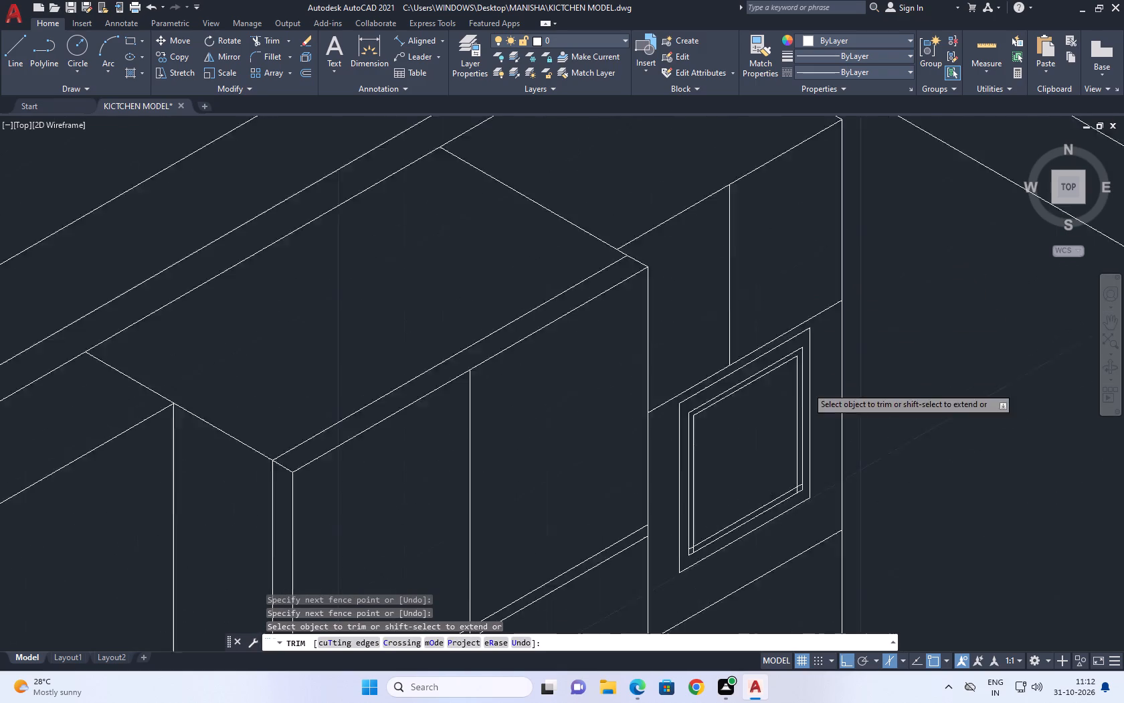
pyautogui.scroll(5, 781, 477)
pyautogui.scroll(3, 693, 431)
pyautogui.scroll(1, 621, 528)
pyautogui.moveTo(620, 526); pyautogui.dragTo(664, 378, button='middle')
pyautogui.scroll(2, 625, 425)
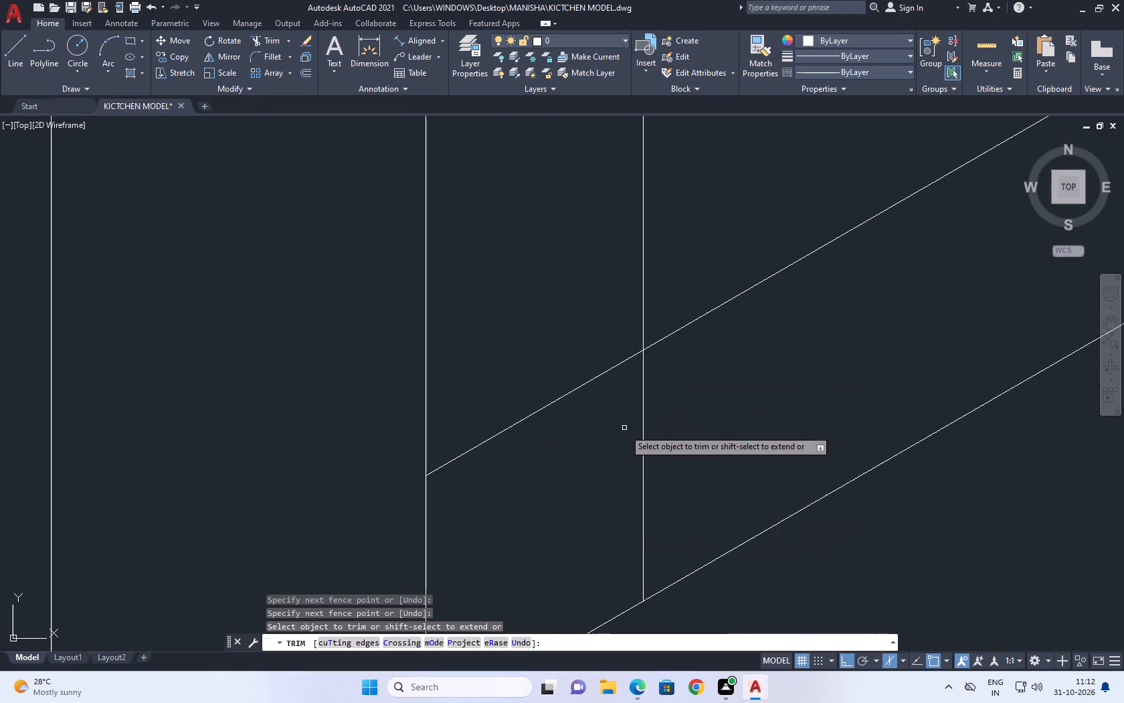
pyautogui.click(692, 434)
pyautogui.click(551, 338)
pyautogui.scroll(-12, 580, 409)
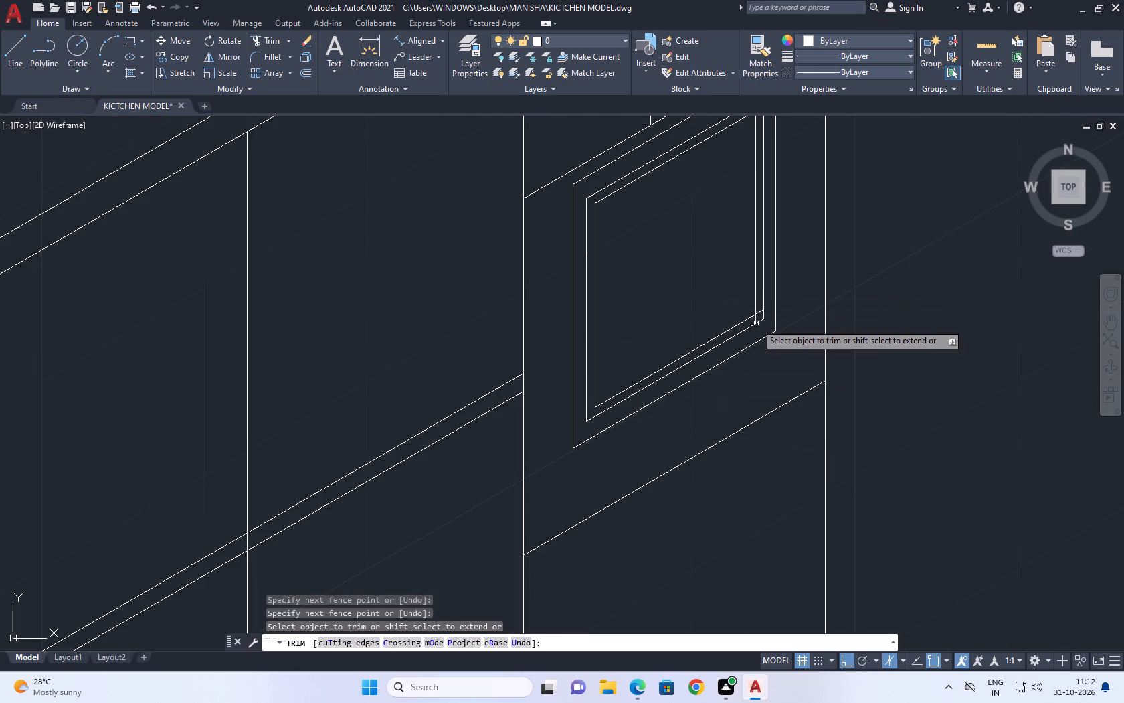
pyautogui.scroll(3, 756, 323)
pyautogui.scroll(2, 770, 262)
pyautogui.click(741, 345)
pyautogui.click(651, 443)
pyautogui.scroll(-5, 682, 412)
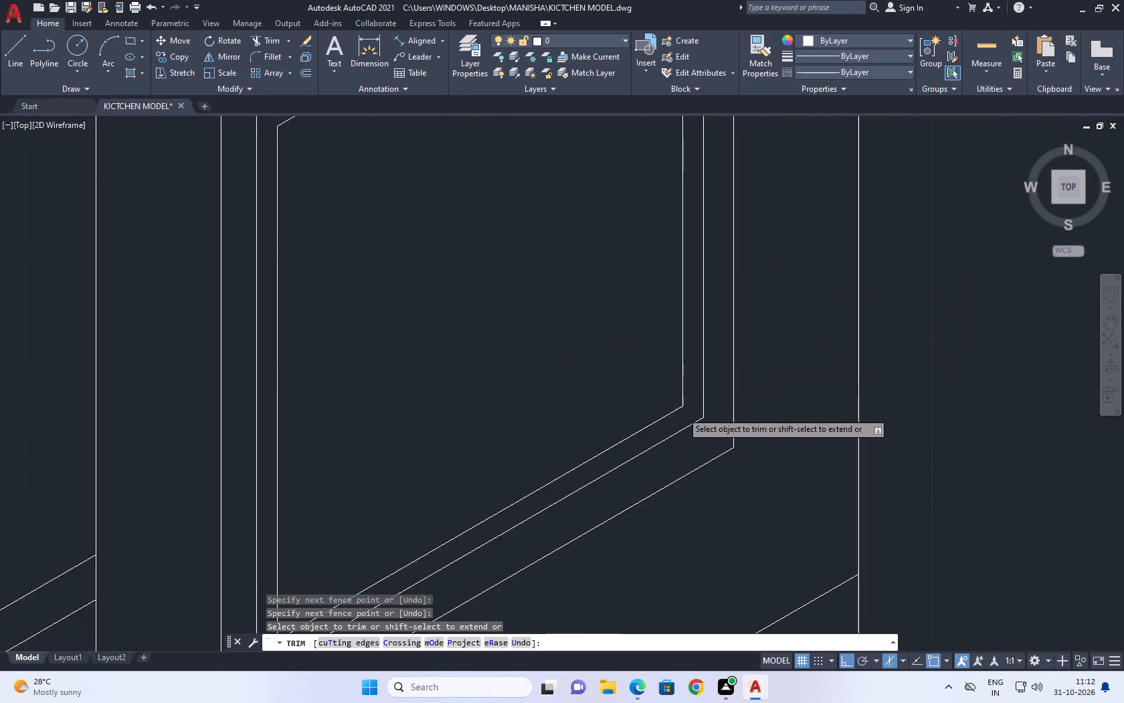
pyautogui.press('Escape')
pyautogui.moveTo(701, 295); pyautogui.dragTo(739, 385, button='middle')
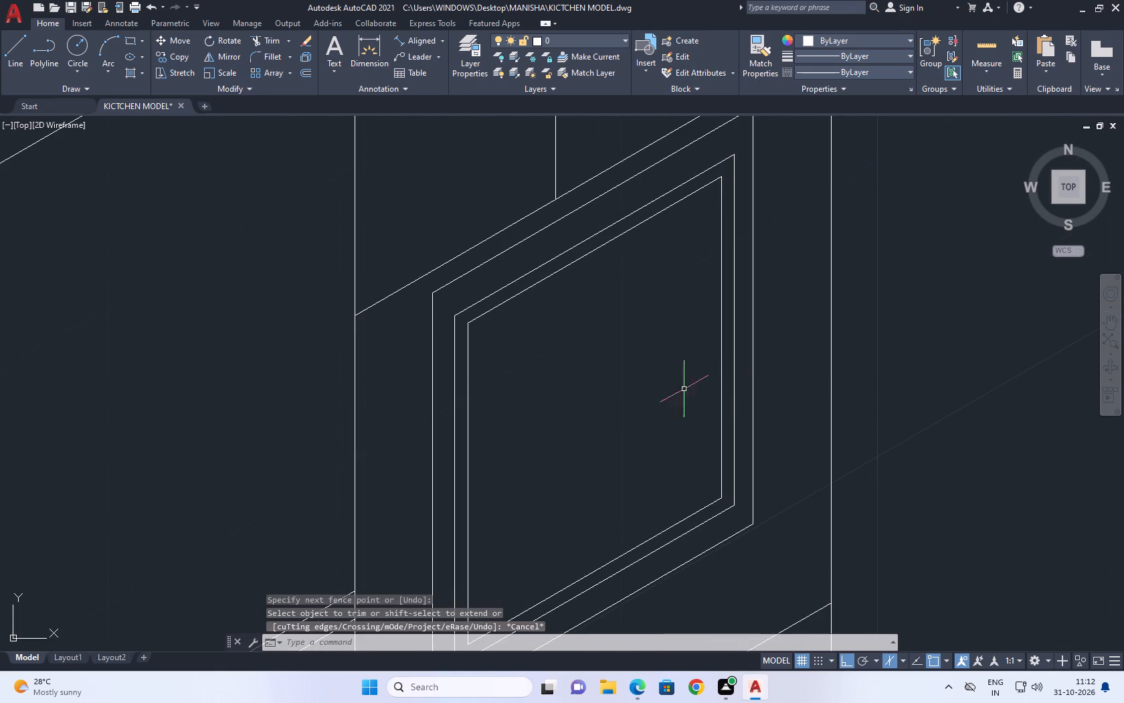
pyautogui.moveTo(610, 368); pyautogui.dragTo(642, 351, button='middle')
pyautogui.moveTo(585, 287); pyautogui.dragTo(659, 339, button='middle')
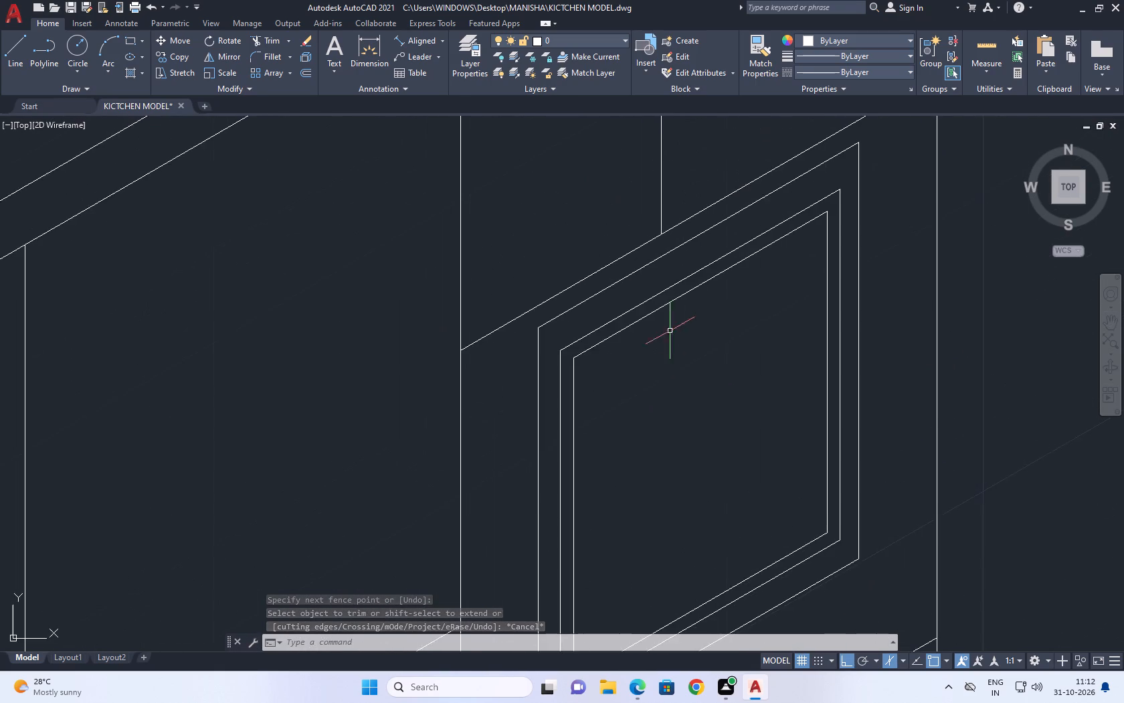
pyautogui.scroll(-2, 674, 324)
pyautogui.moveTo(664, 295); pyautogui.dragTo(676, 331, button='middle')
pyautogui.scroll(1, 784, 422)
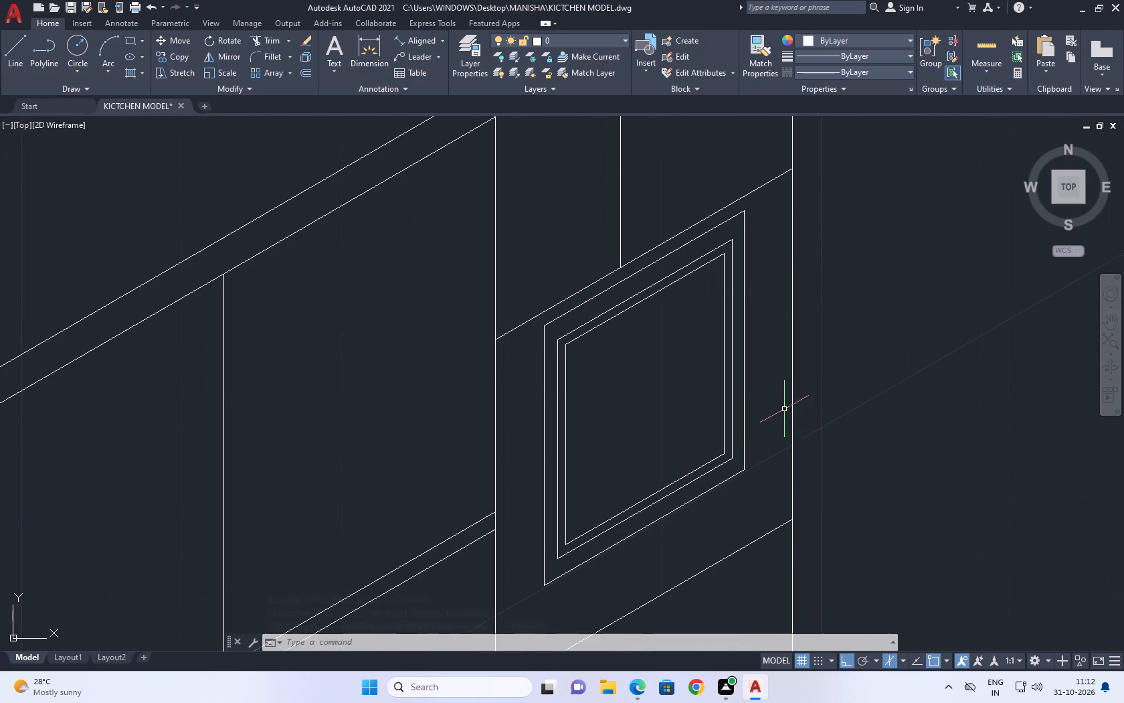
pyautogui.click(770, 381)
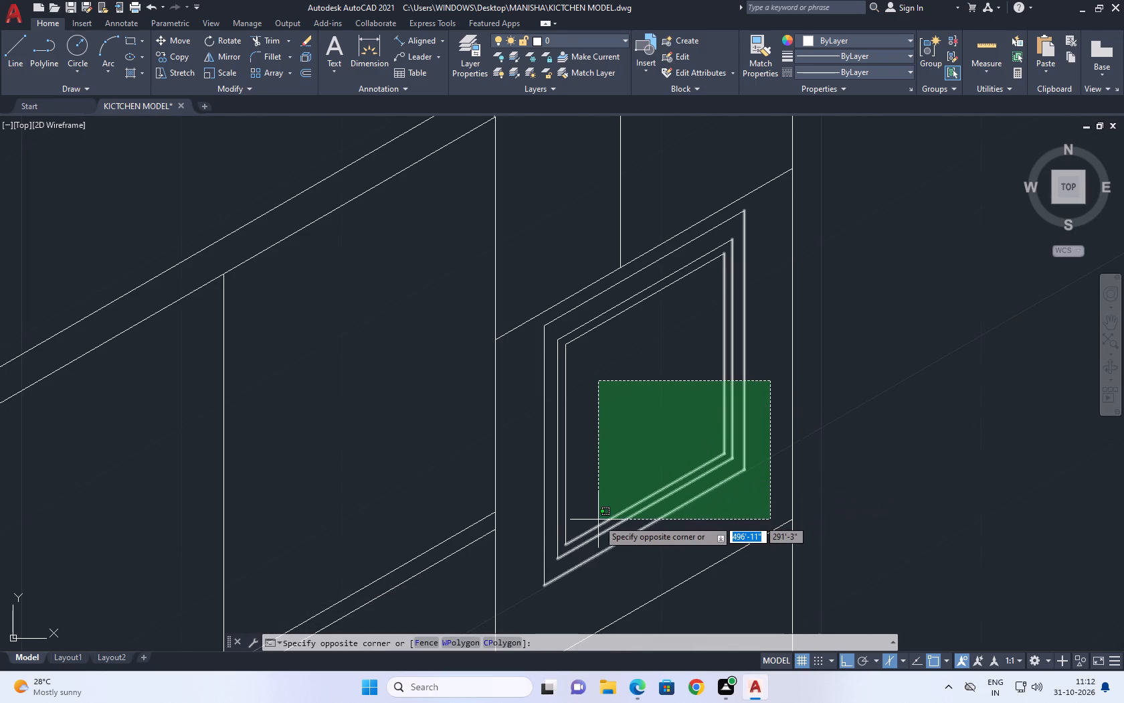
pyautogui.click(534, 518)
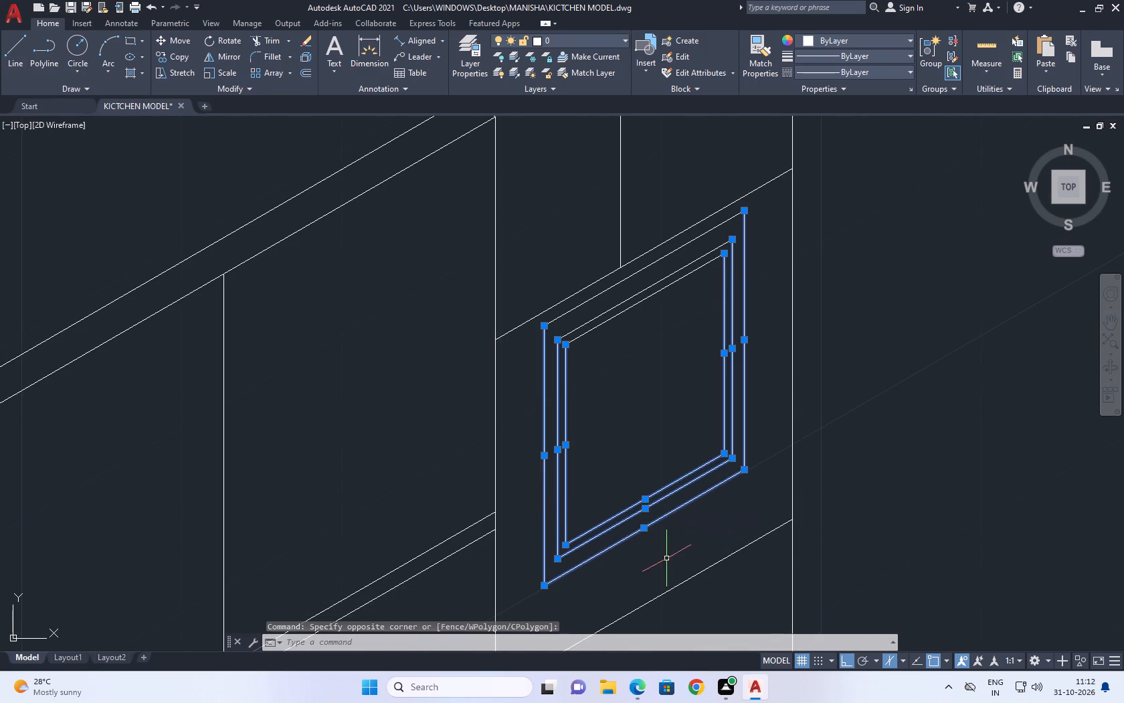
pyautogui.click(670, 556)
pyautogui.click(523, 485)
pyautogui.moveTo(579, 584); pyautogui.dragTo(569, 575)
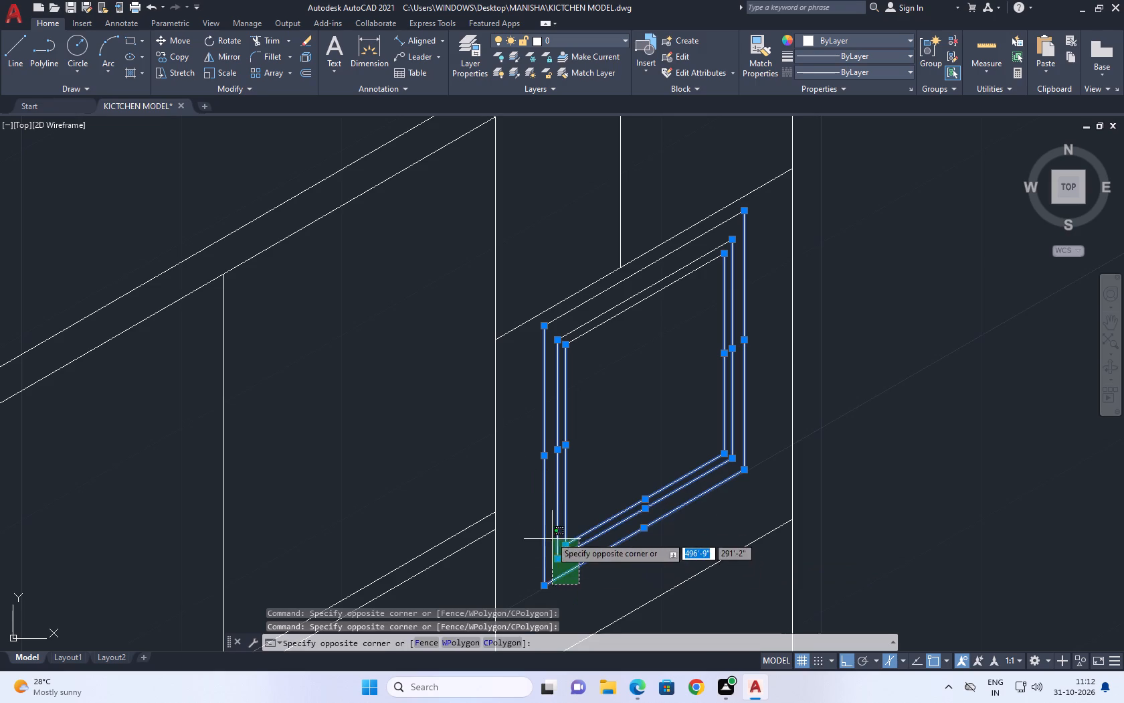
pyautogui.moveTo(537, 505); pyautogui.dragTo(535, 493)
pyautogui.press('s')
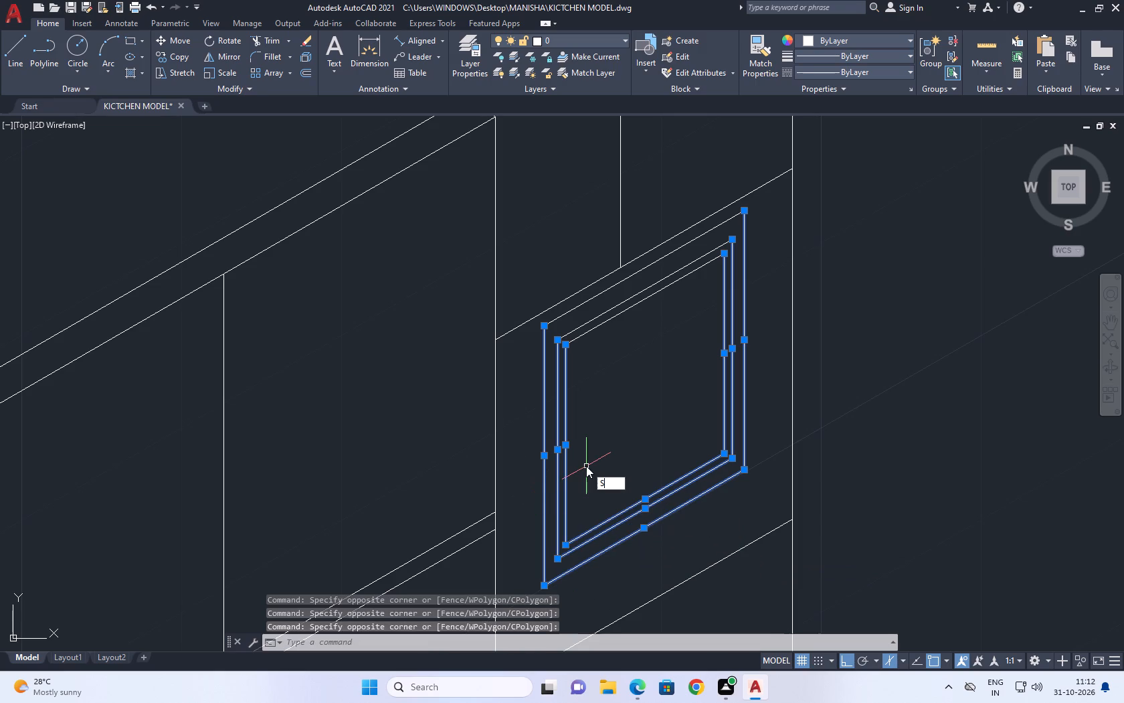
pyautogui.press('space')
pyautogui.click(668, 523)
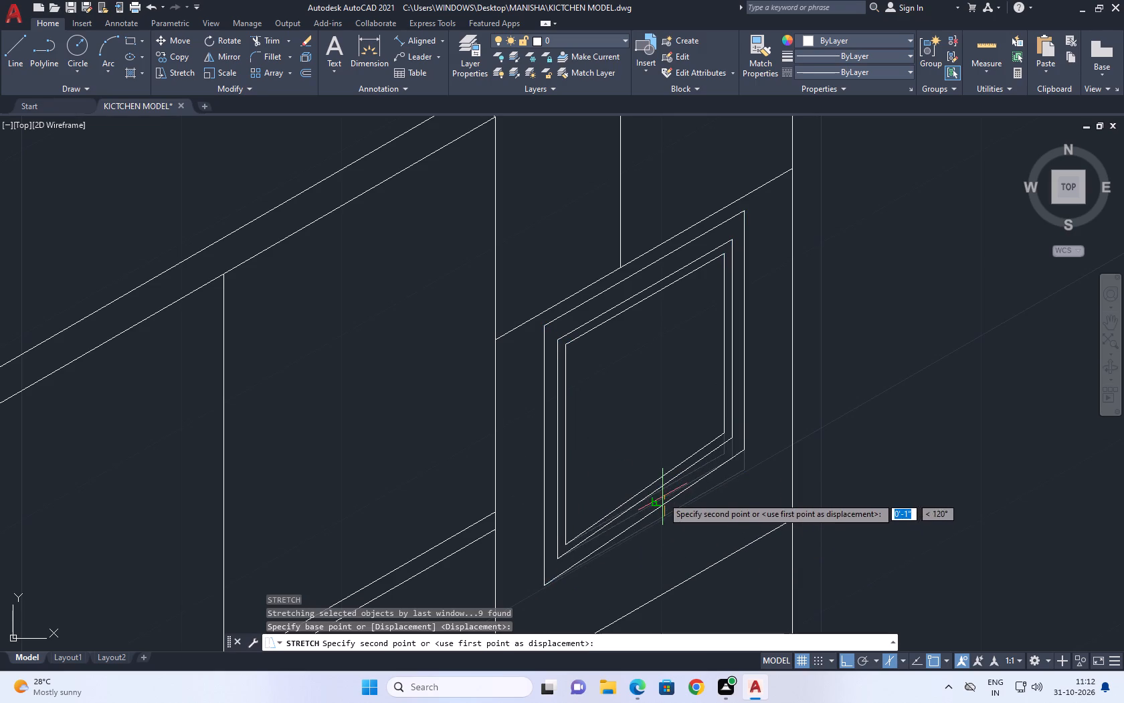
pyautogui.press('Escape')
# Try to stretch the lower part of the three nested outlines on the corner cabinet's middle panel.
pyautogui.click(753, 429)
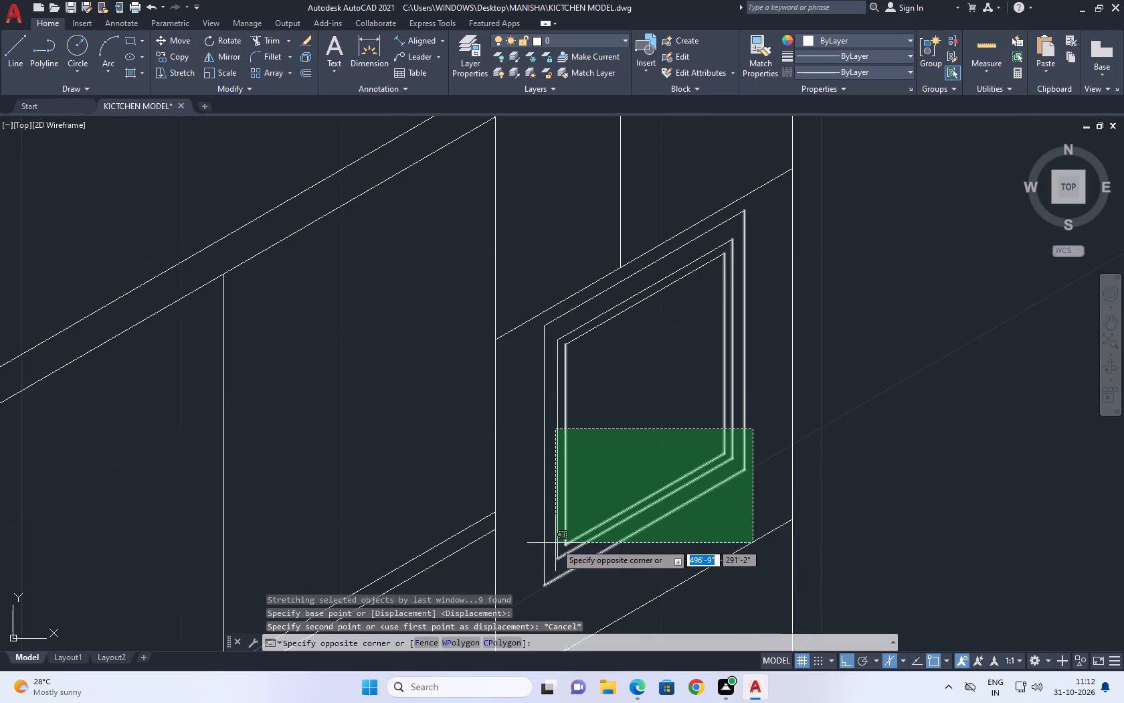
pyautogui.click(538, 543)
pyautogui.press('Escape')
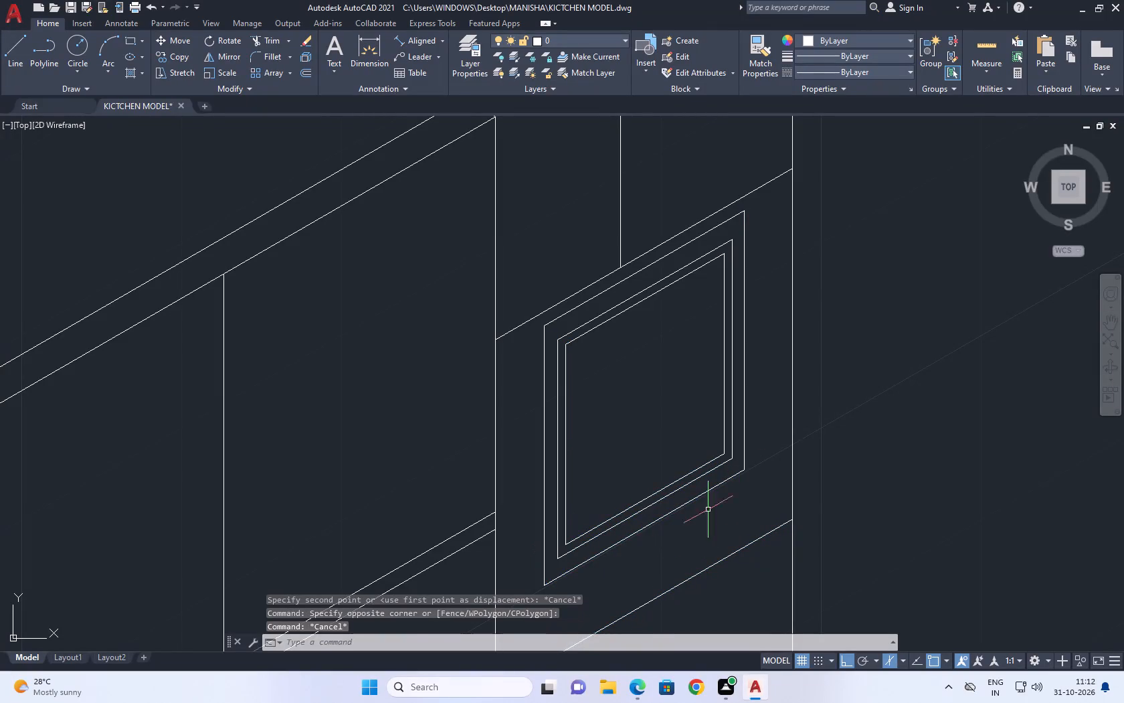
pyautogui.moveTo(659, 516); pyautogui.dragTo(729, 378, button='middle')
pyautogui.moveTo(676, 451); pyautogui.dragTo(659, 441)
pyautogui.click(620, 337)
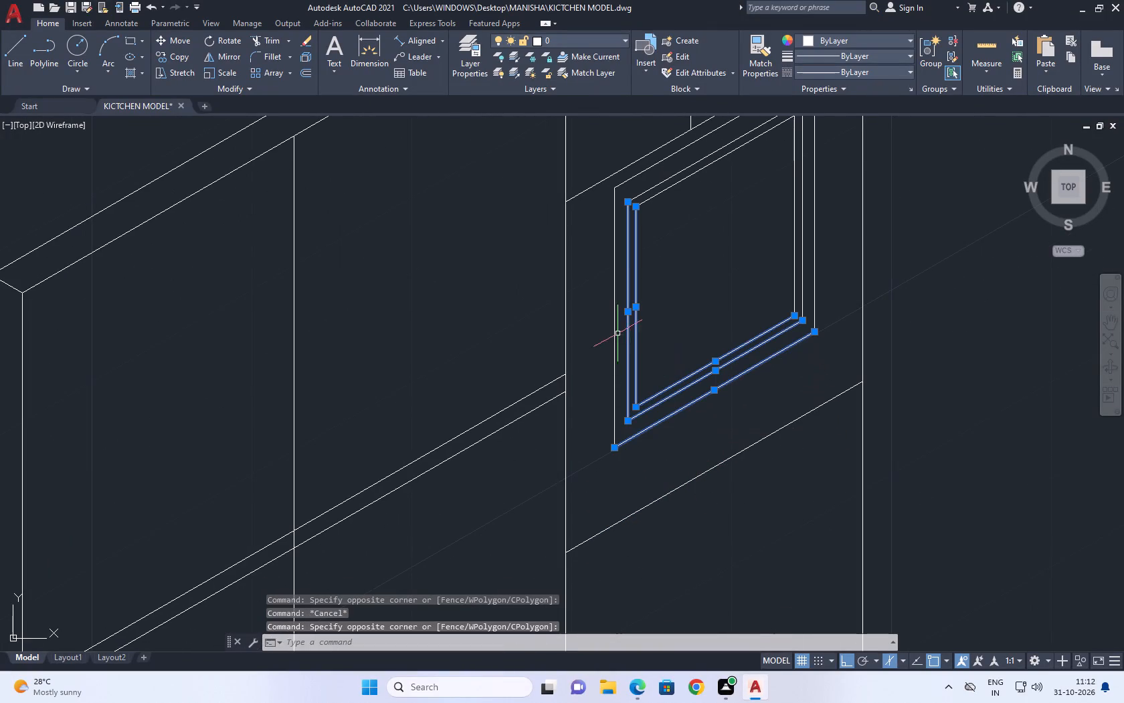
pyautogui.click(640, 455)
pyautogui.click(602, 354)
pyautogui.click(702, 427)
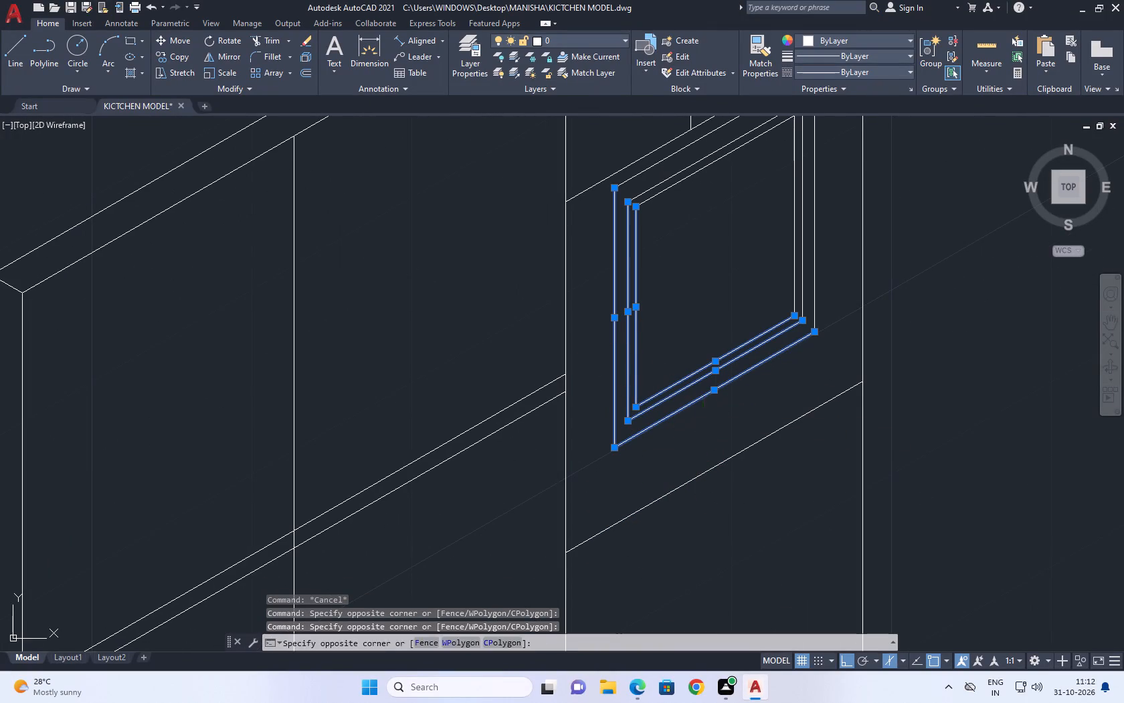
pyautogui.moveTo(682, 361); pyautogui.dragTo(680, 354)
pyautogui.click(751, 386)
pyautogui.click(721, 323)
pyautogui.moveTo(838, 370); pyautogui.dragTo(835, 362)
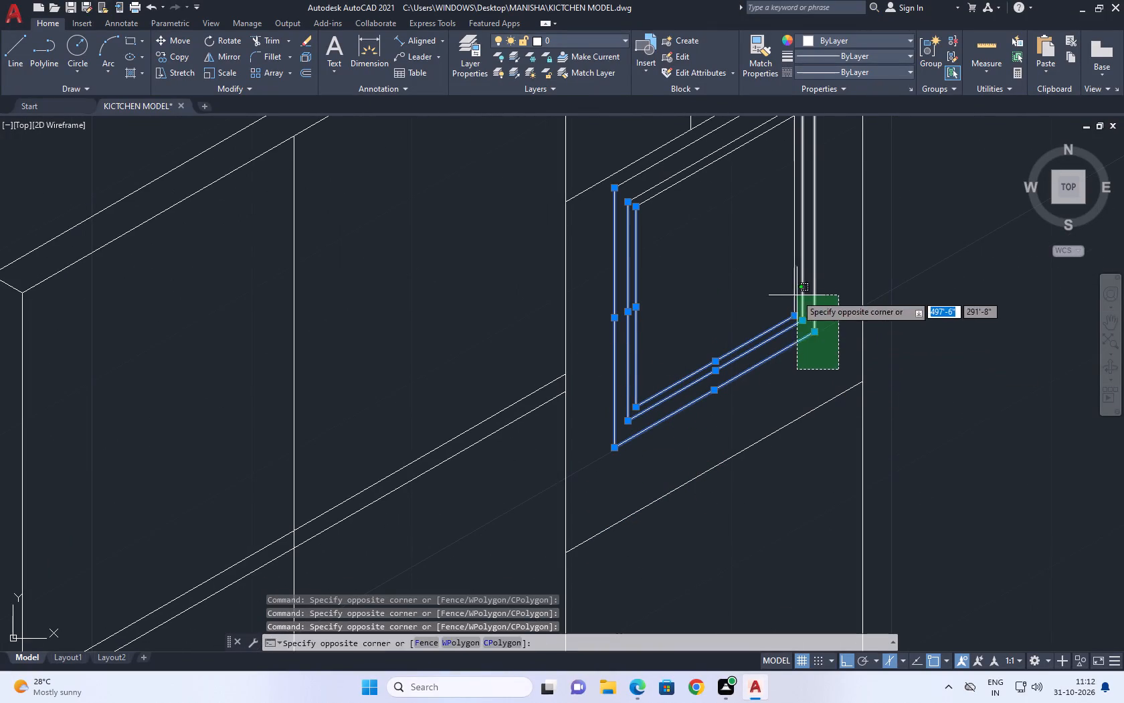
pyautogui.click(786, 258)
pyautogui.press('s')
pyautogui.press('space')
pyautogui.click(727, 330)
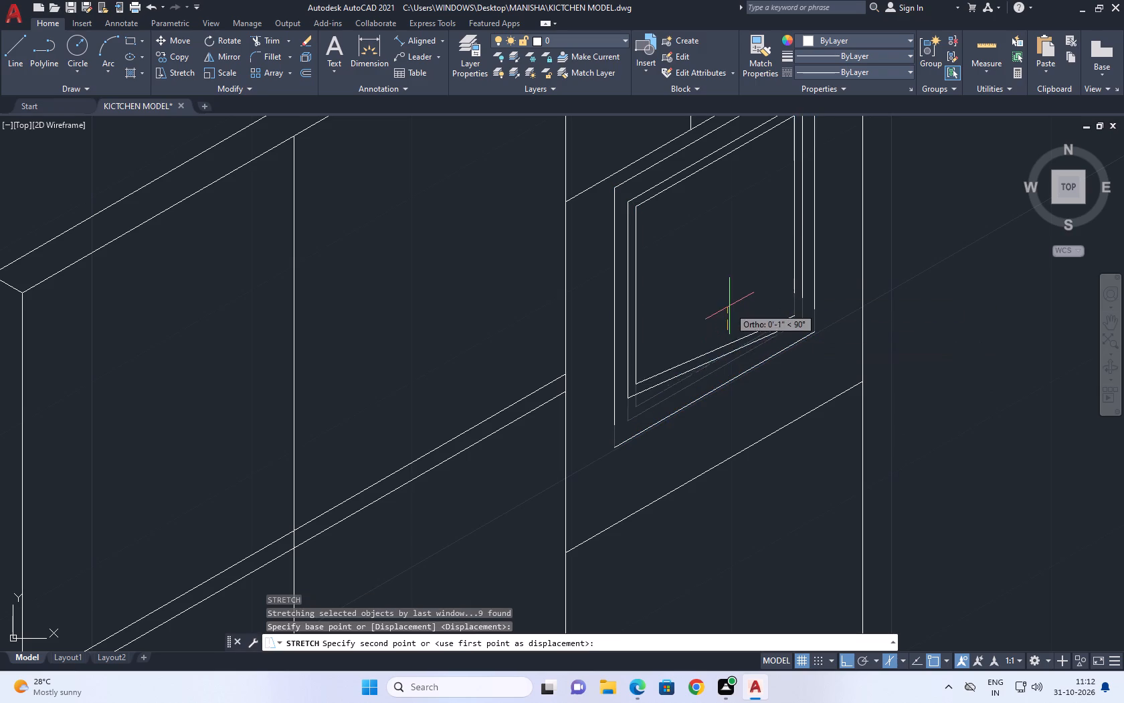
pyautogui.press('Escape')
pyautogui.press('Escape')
# Look over the corner cabinet's nested panel and the whole kitchen layout, including the refrigerator run and the window wall.
pyautogui.moveTo(760, 224); pyautogui.dragTo(787, 344, button='middle')
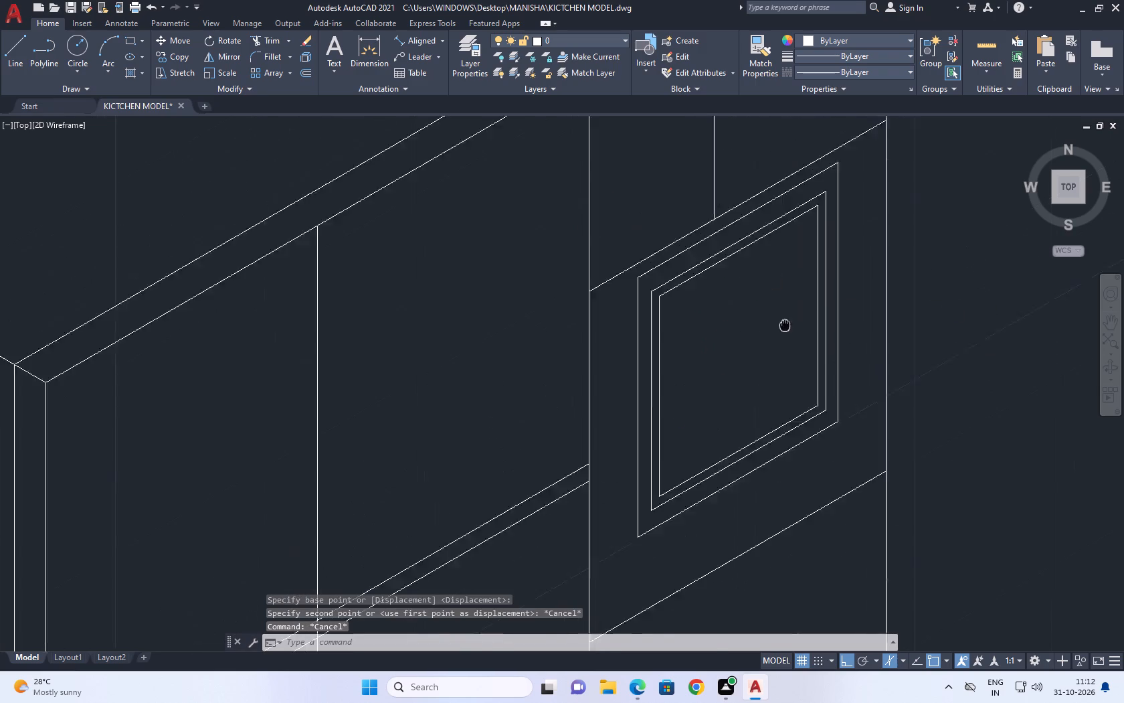
pyautogui.moveTo(787, 344); pyautogui.dragTo(806, 413, button='middle')
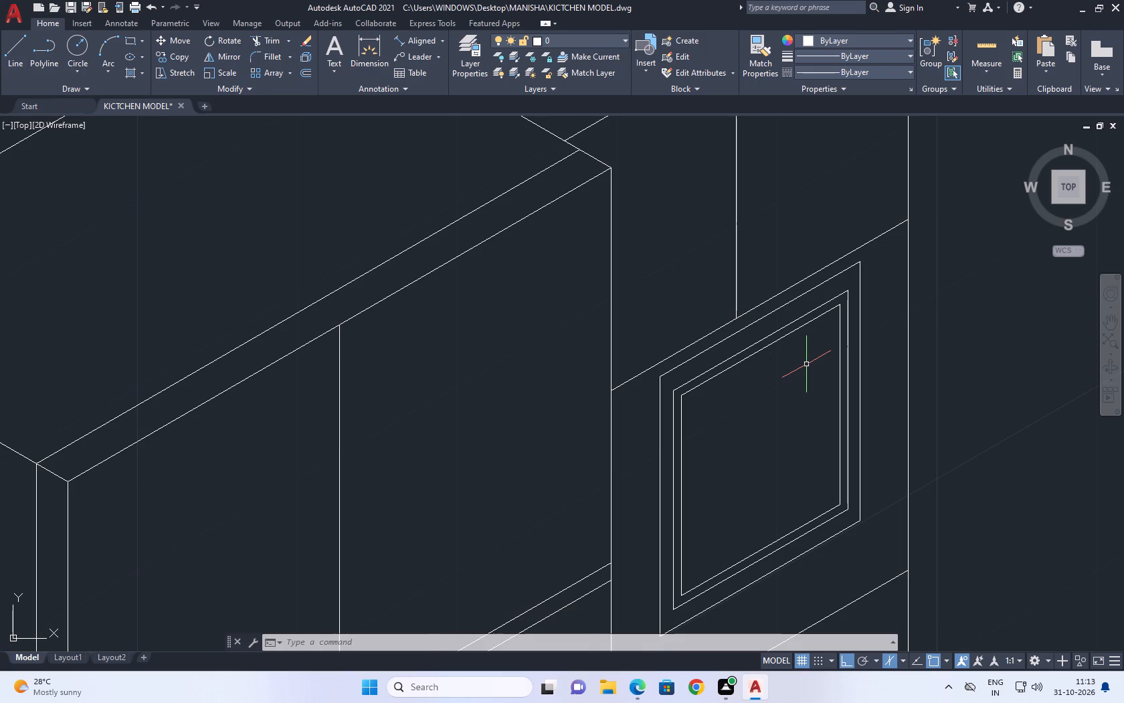
pyautogui.scroll(-2, 776, 356)
pyautogui.moveTo(757, 487); pyautogui.dragTo(789, 335, button='middle')
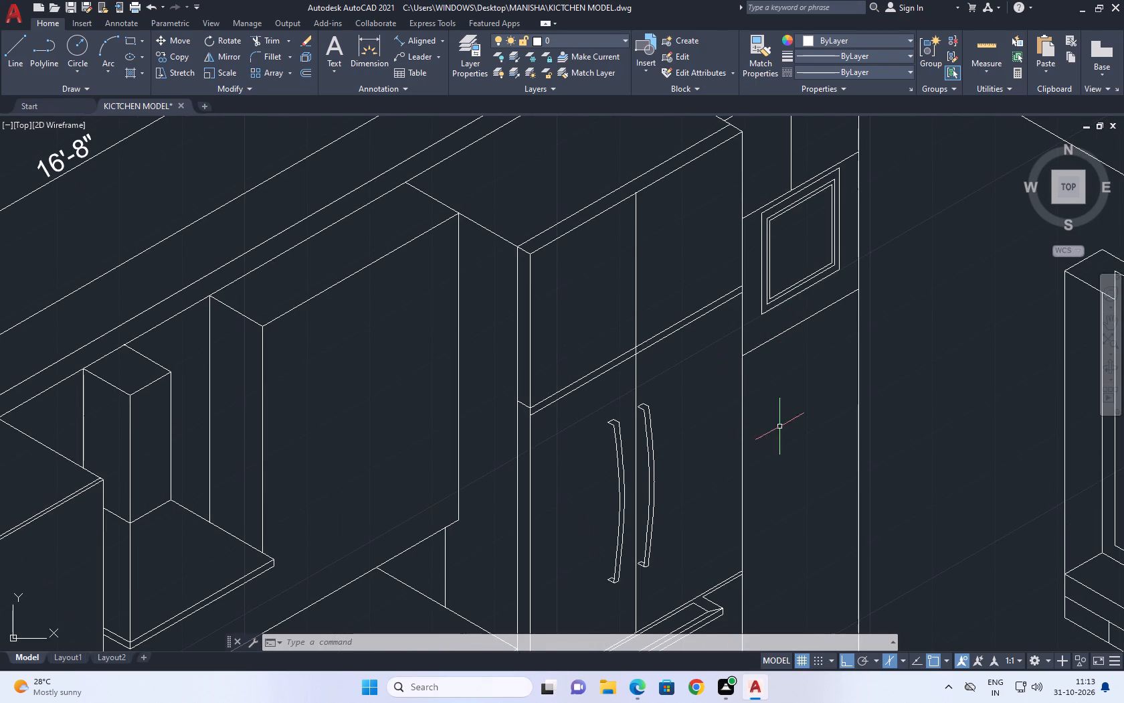
pyautogui.scroll(-3, 779, 426)
pyautogui.moveTo(792, 425); pyautogui.dragTo(674, 285, button='middle')
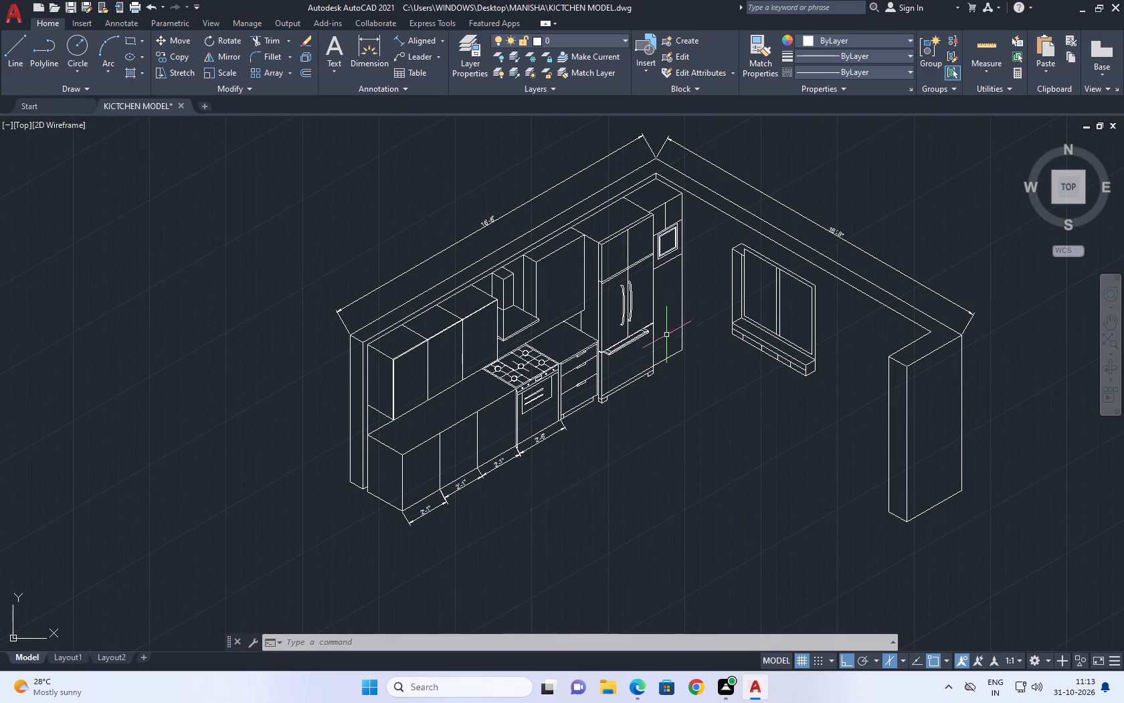
pyautogui.moveTo(706, 303); pyautogui.dragTo(721, 317, button='middle')
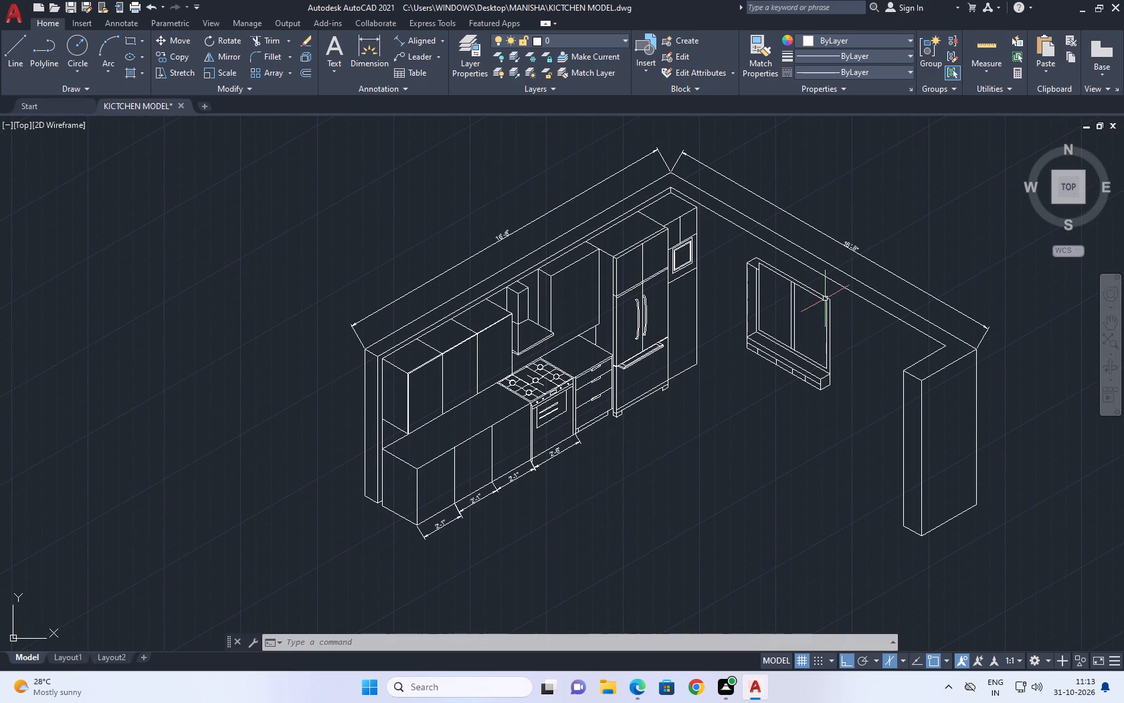
pyautogui.moveTo(825, 299); pyautogui.dragTo(883, 311, button='middle')
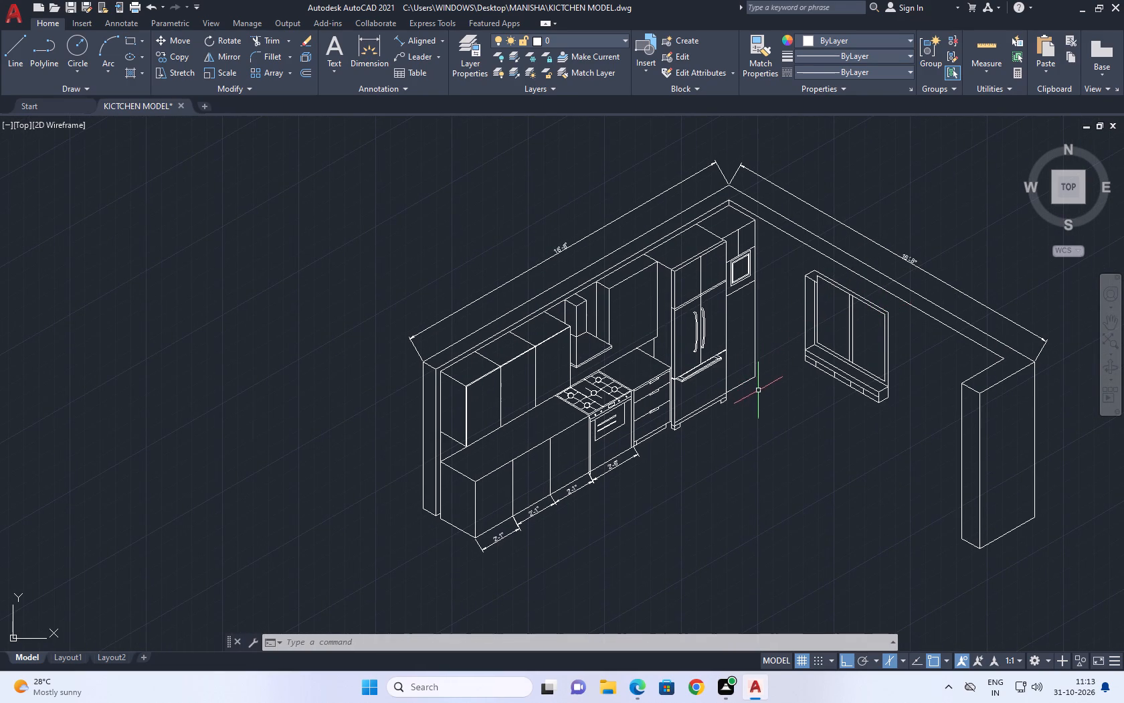
pyautogui.middleClick(735, 349)
# Draw a line about 6'-0" at 30° from the wall cabinet's lower corner beside the refrigerator, past the corner cabinet's outer edge.
pyautogui.press('l')
pyautogui.press('space')
pyautogui.scroll(2, 659, 329)
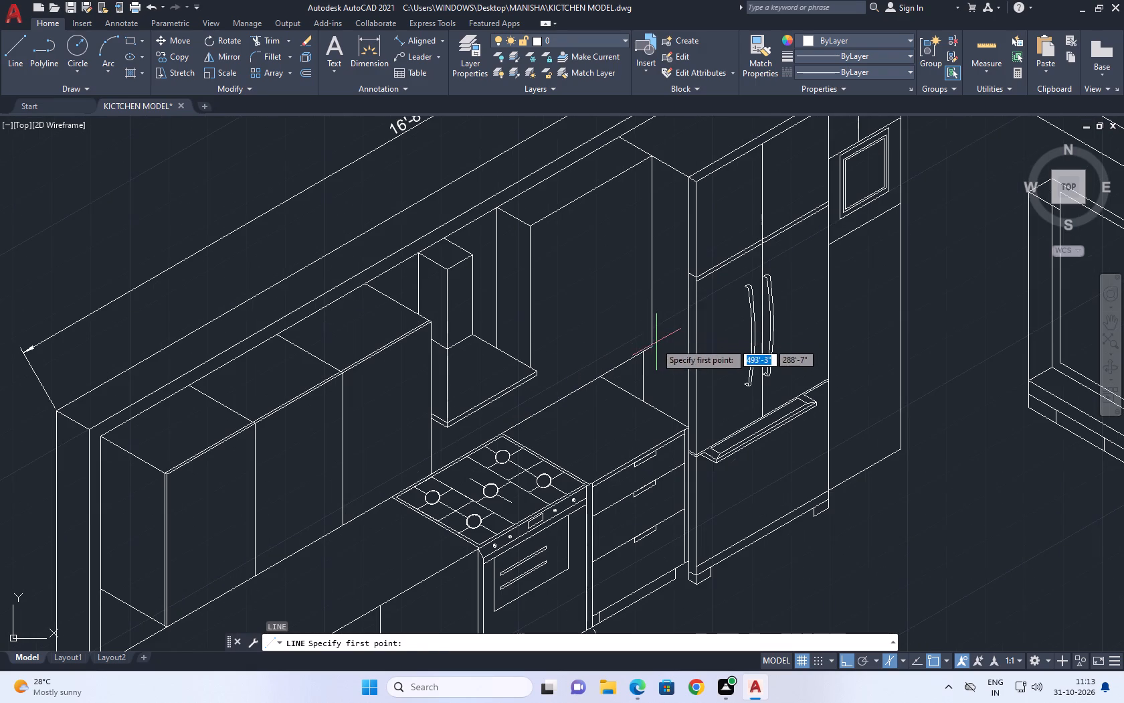
pyautogui.click(650, 349)
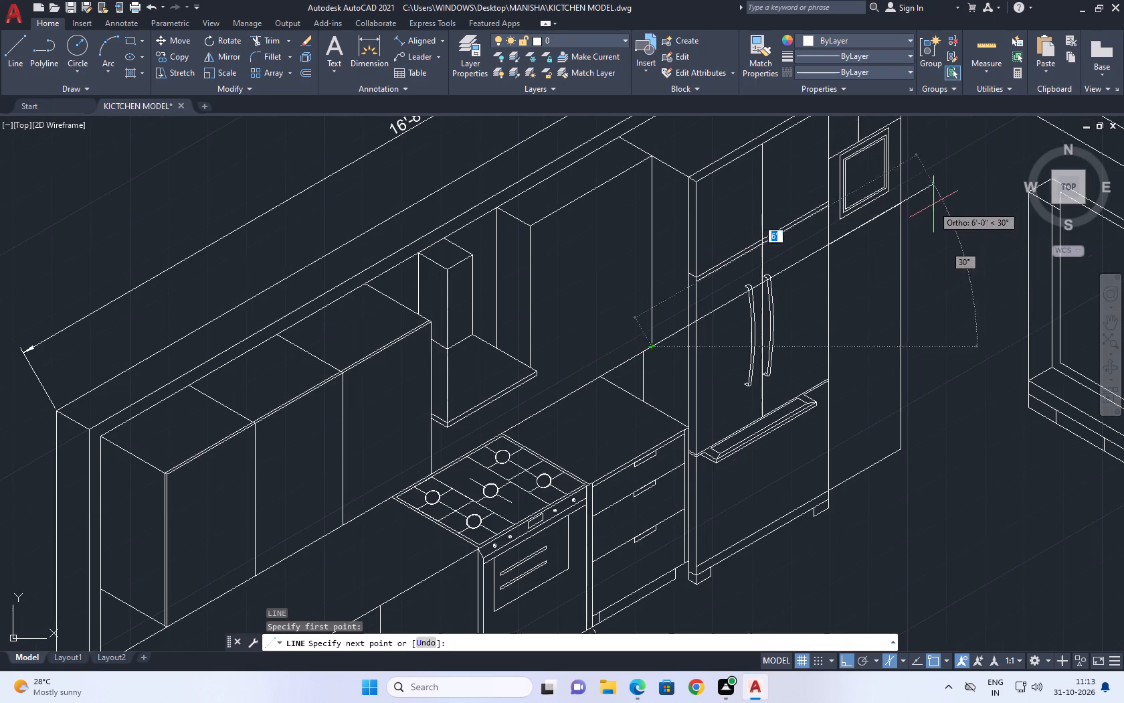
pyautogui.click(934, 204)
pyautogui.press('Escape')
# Draw a line about 14'-2" on the left isoplane from the corner cabinet's top outer corner along the window wall to the end column.
pyautogui.moveTo(848, 206); pyautogui.dragTo(754, 224, button='middle')
pyautogui.press('space')
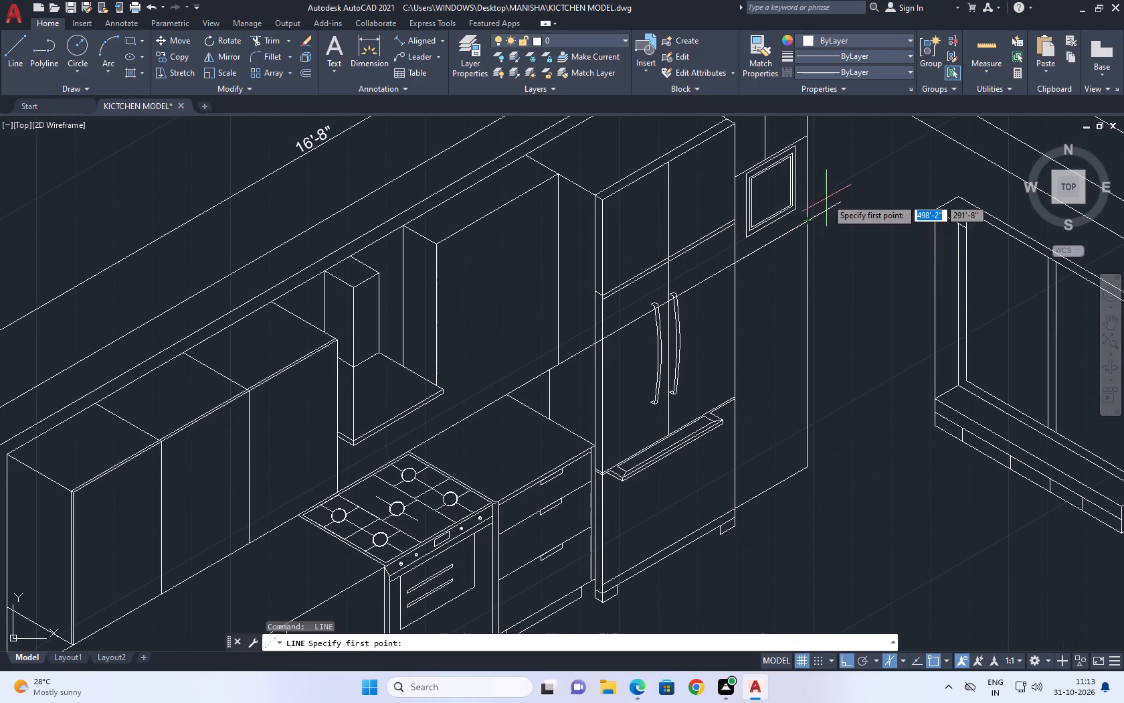
pyautogui.moveTo(808, 212); pyautogui.dragTo(668, 317, button='middle')
pyautogui.press('Escape')
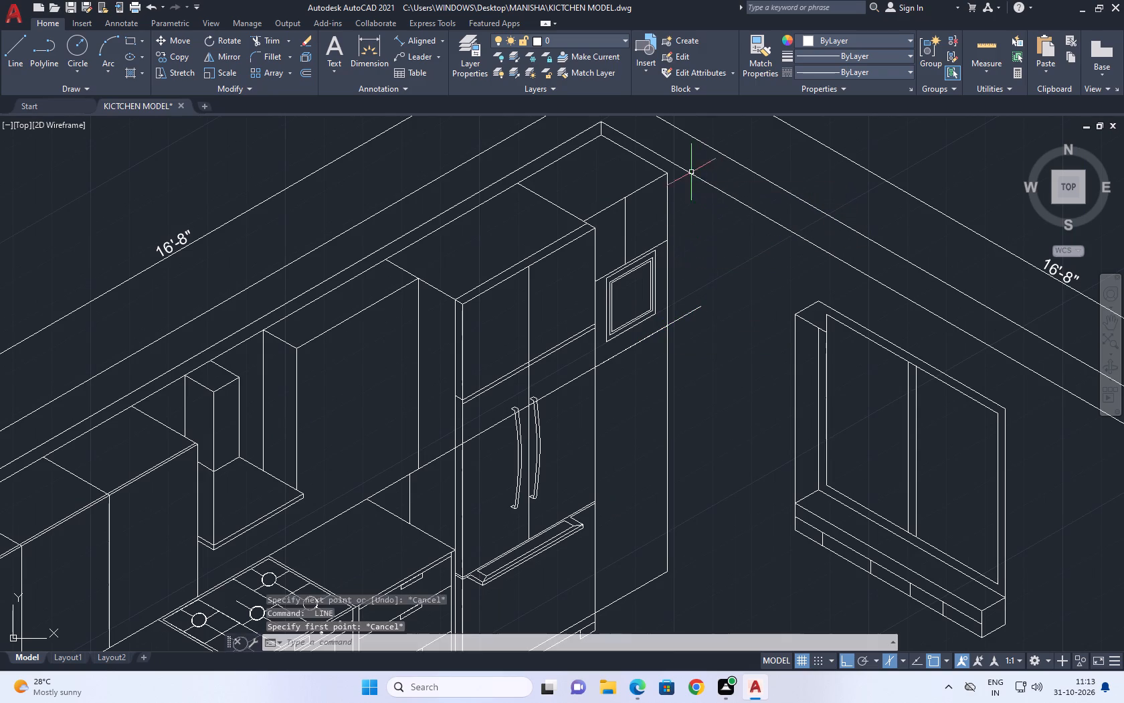
pyautogui.press('space')
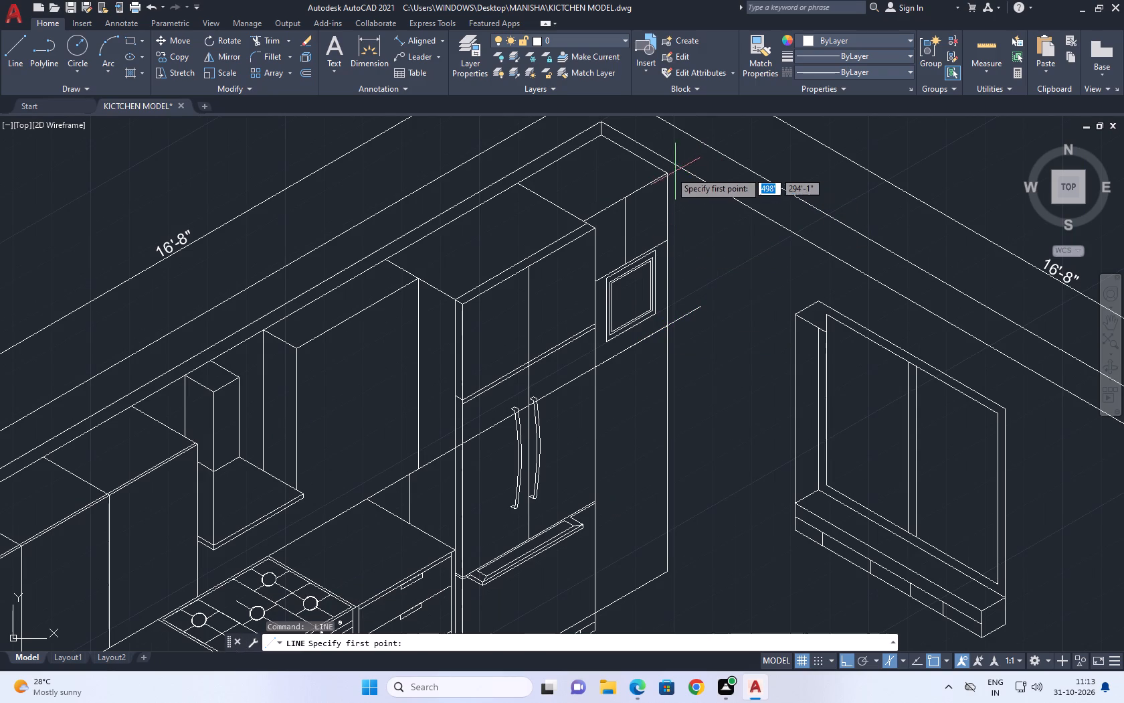
pyautogui.click(664, 171)
pyautogui.moveTo(793, 246); pyautogui.dragTo(662, 165, button='middle')
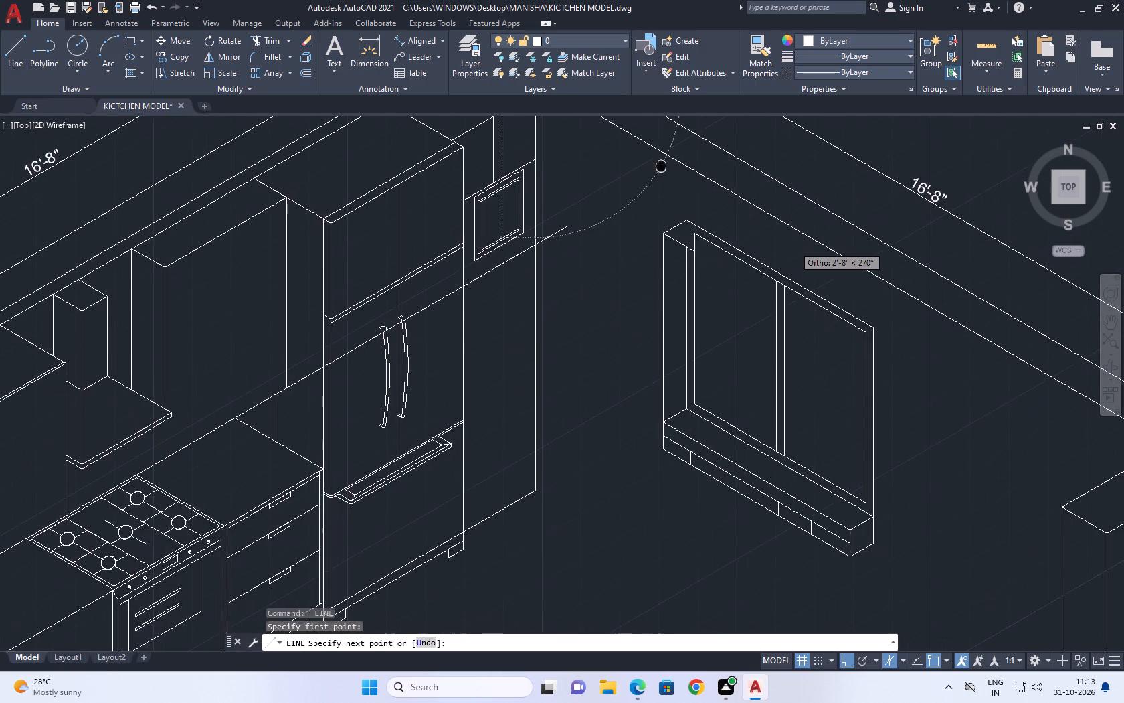
pyautogui.scroll(-2, 744, 226)
pyautogui.scroll(1, 897, 325)
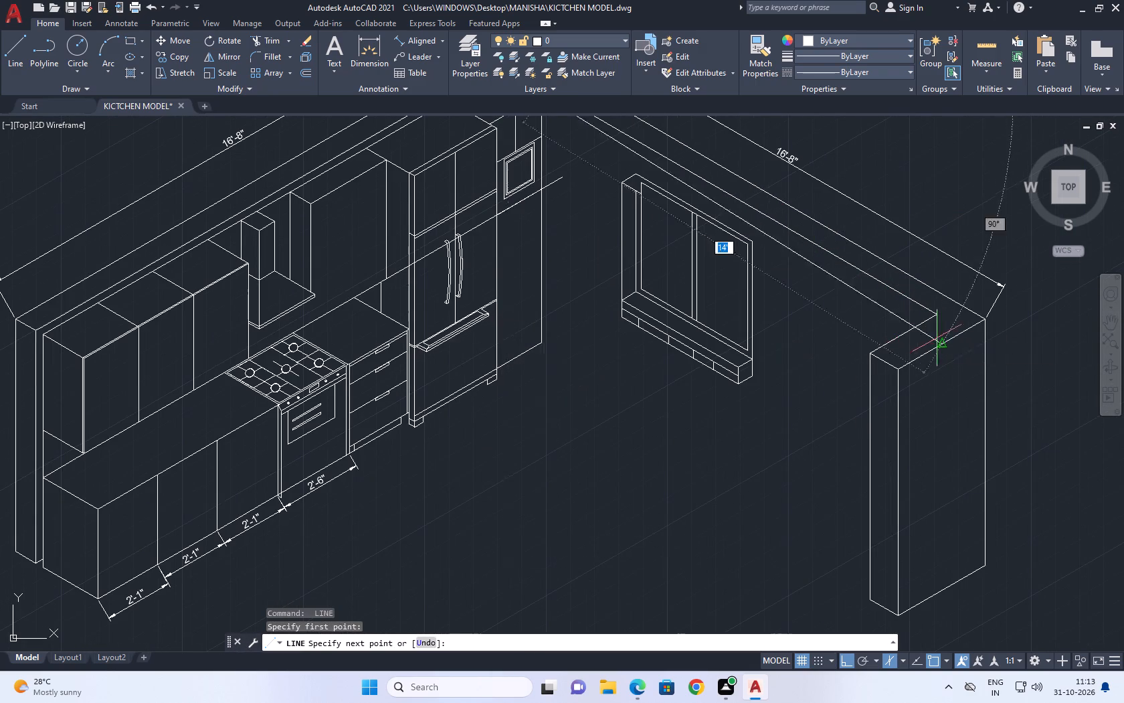
pyautogui.press('F5')
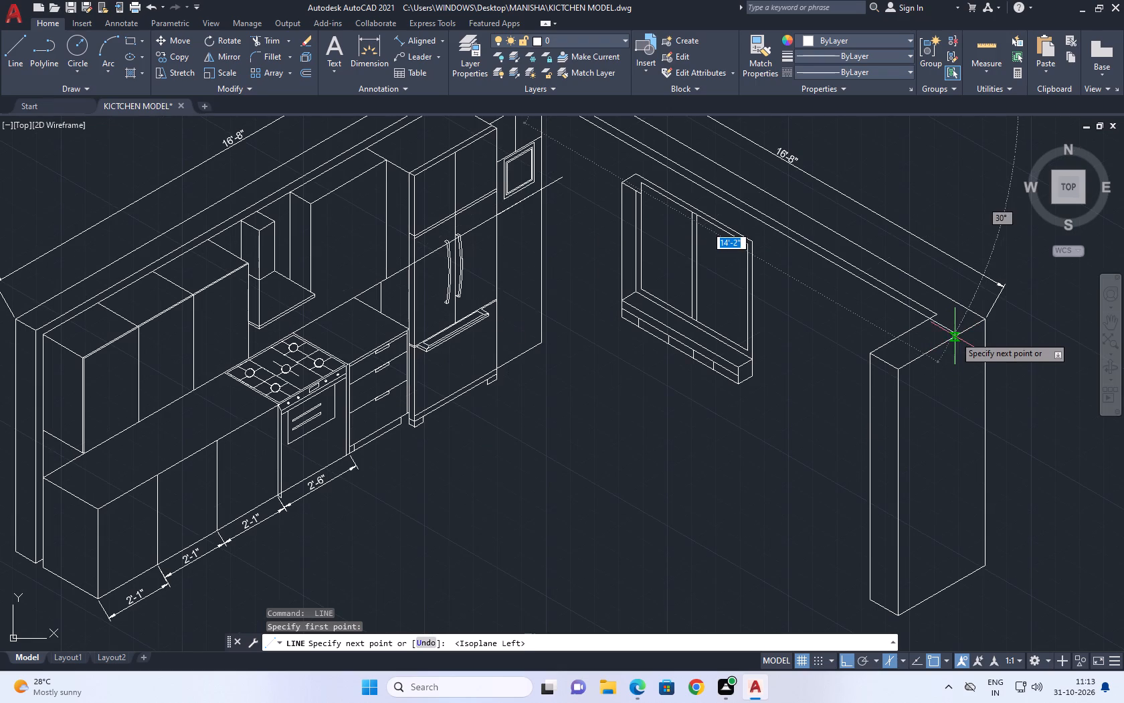
pyautogui.click(955, 336)
pyautogui.press('Escape')
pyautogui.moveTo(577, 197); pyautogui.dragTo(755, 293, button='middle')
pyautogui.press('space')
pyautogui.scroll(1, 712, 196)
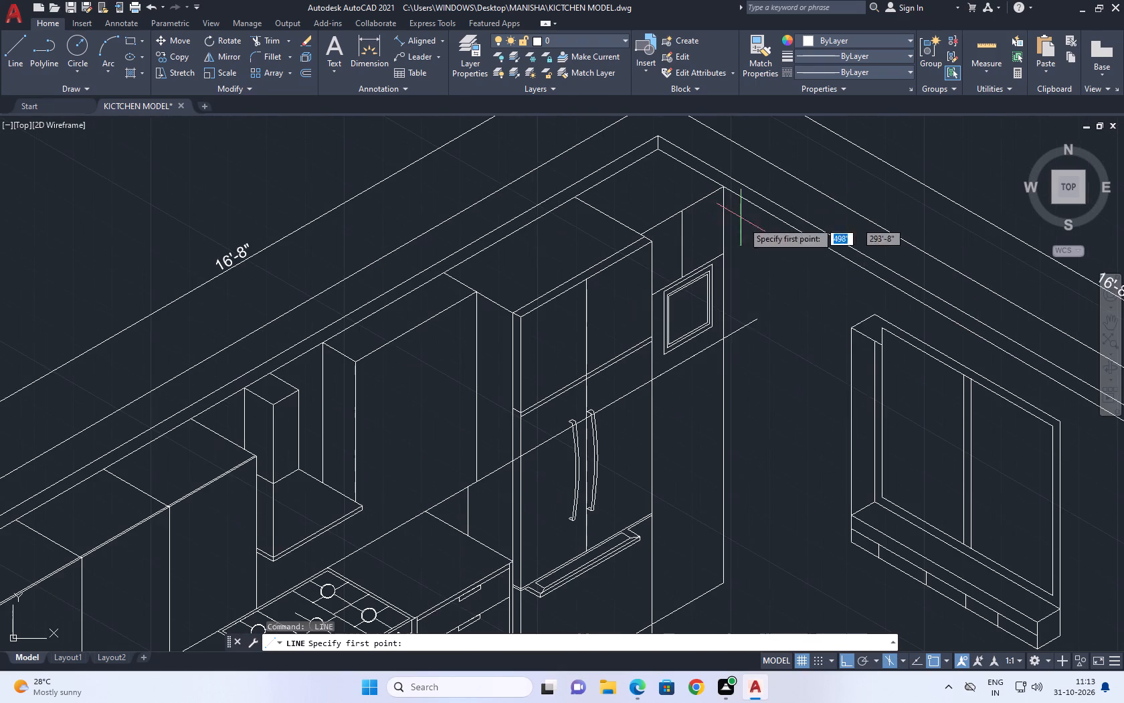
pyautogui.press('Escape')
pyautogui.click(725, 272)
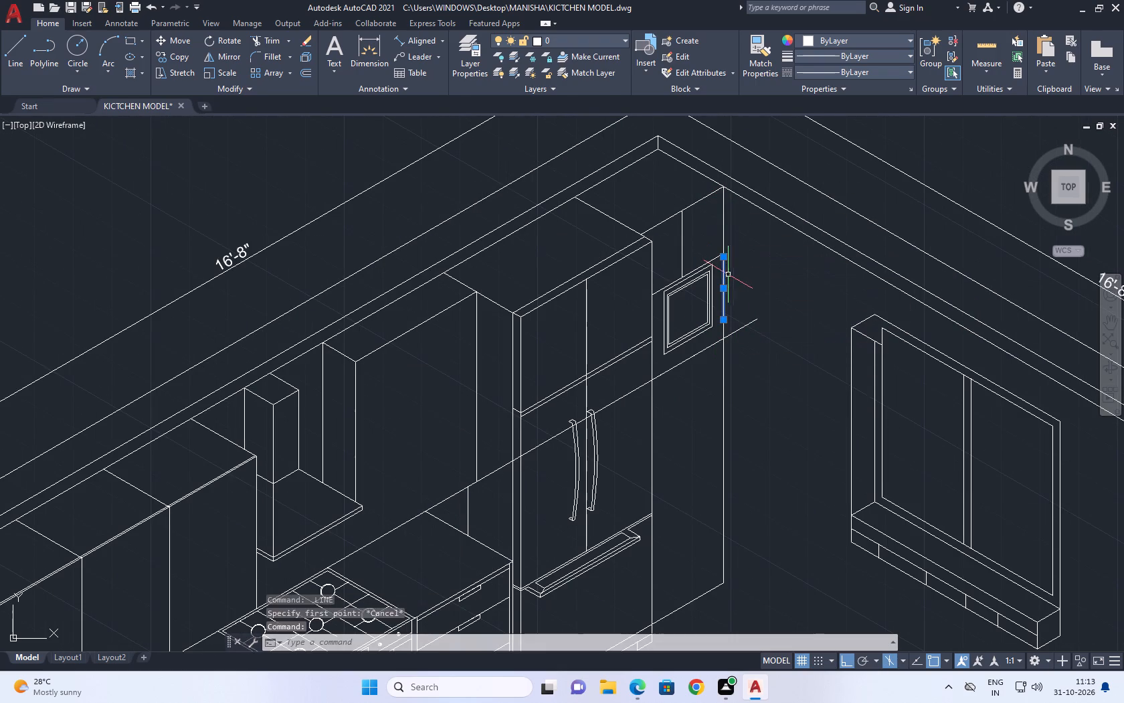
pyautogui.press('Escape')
# Draw a line about 15'-9" at 330° from the guide line's crossing with the corner cabinet's outer edge, past the end column.
pyautogui.moveTo(730, 201); pyautogui.dragTo(743, 171, button='middle')
pyautogui.moveTo(761, 268); pyautogui.dragTo(722, 243, button='middle')
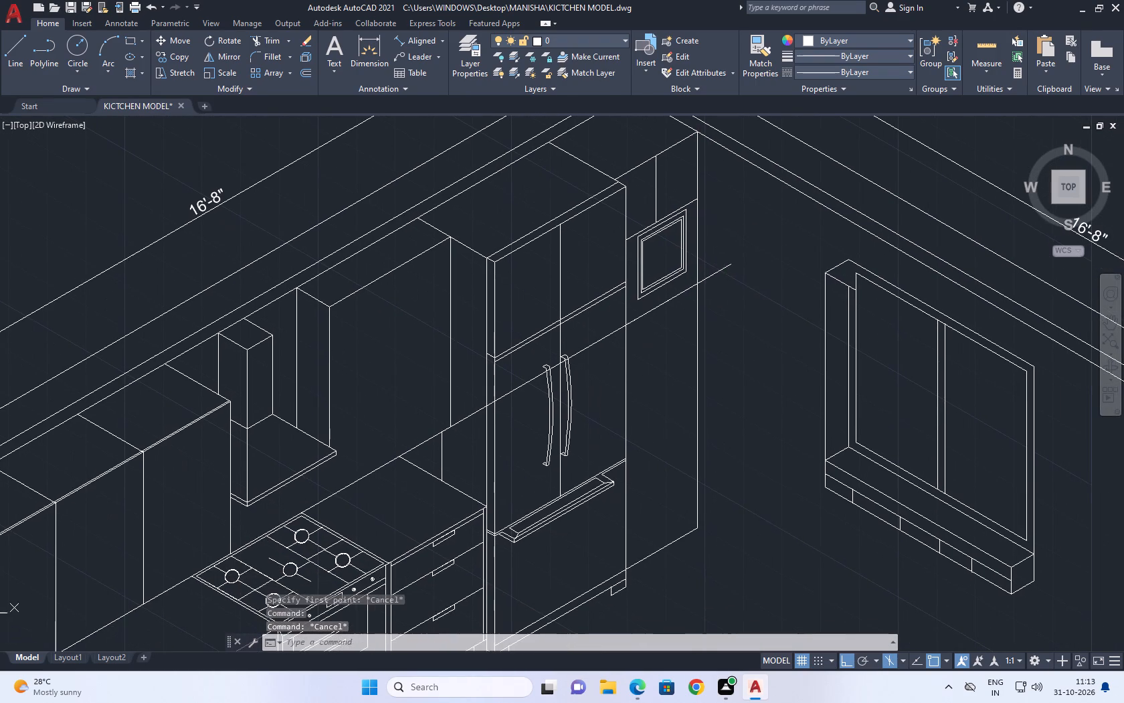
pyautogui.press('l')
pyautogui.press('space')
pyautogui.click(697, 283)
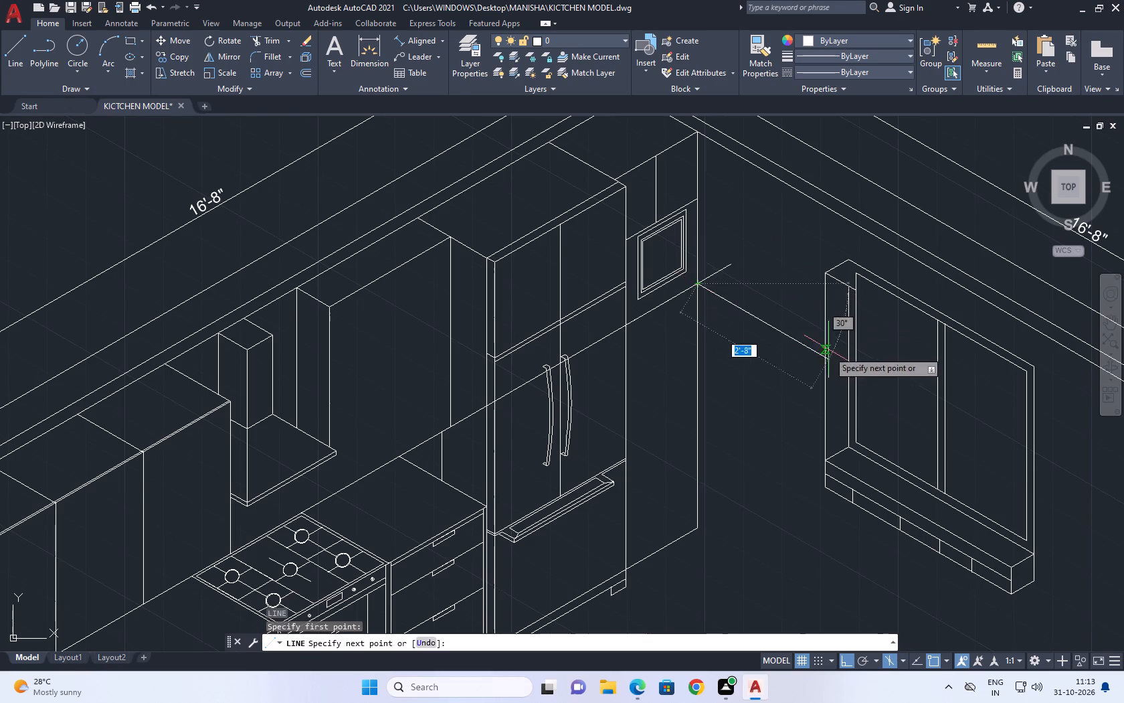
pyautogui.scroll(-2, 828, 356)
pyautogui.moveTo(907, 422); pyautogui.dragTo(696, 313, button='middle')
pyautogui.scroll(1, 841, 394)
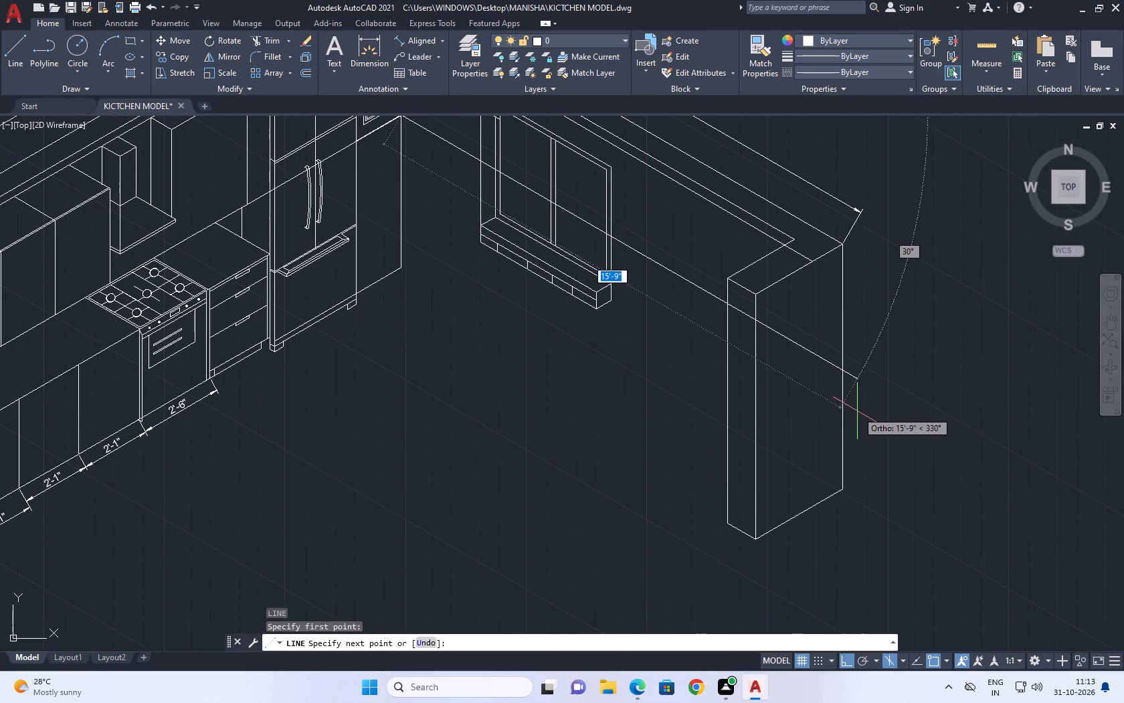
pyautogui.click(858, 412)
pyautogui.press('Escape')
pyautogui.moveTo(576, 287); pyautogui.dragTo(736, 439, button='middle')
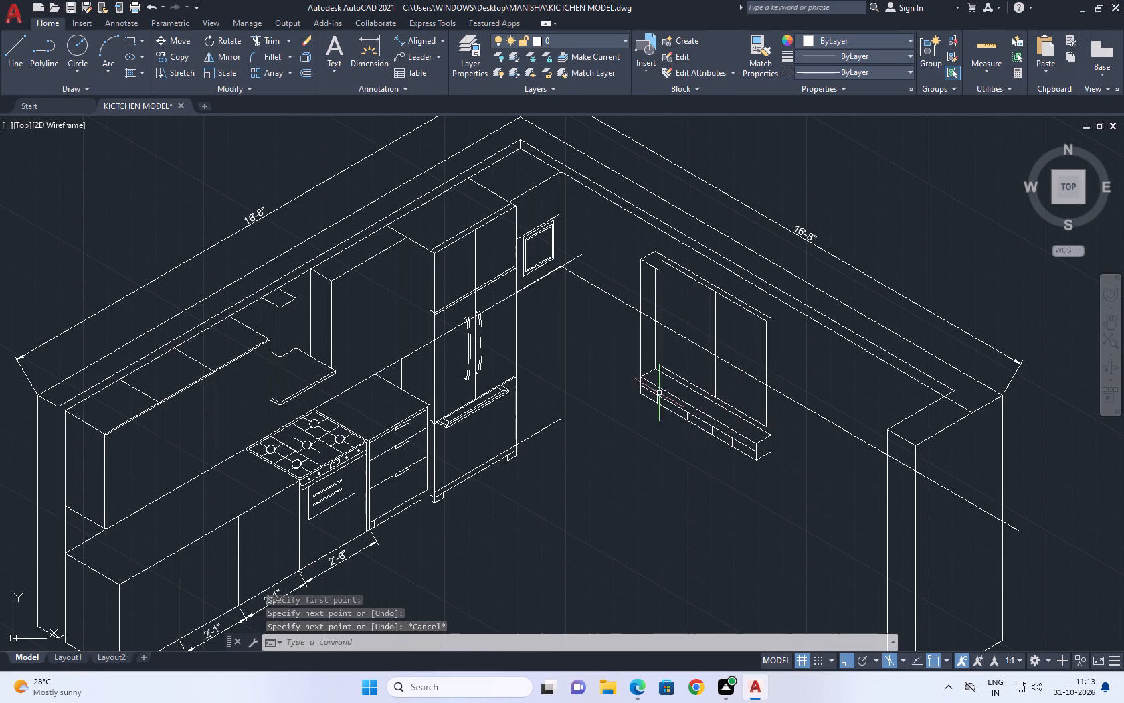
# Measure the vertical distance between the new window-wall guide line and the wall's top edge with an aligned dimension, without placing it.
pyautogui.moveTo(654, 384); pyautogui.dragTo(767, 396, button='middle')
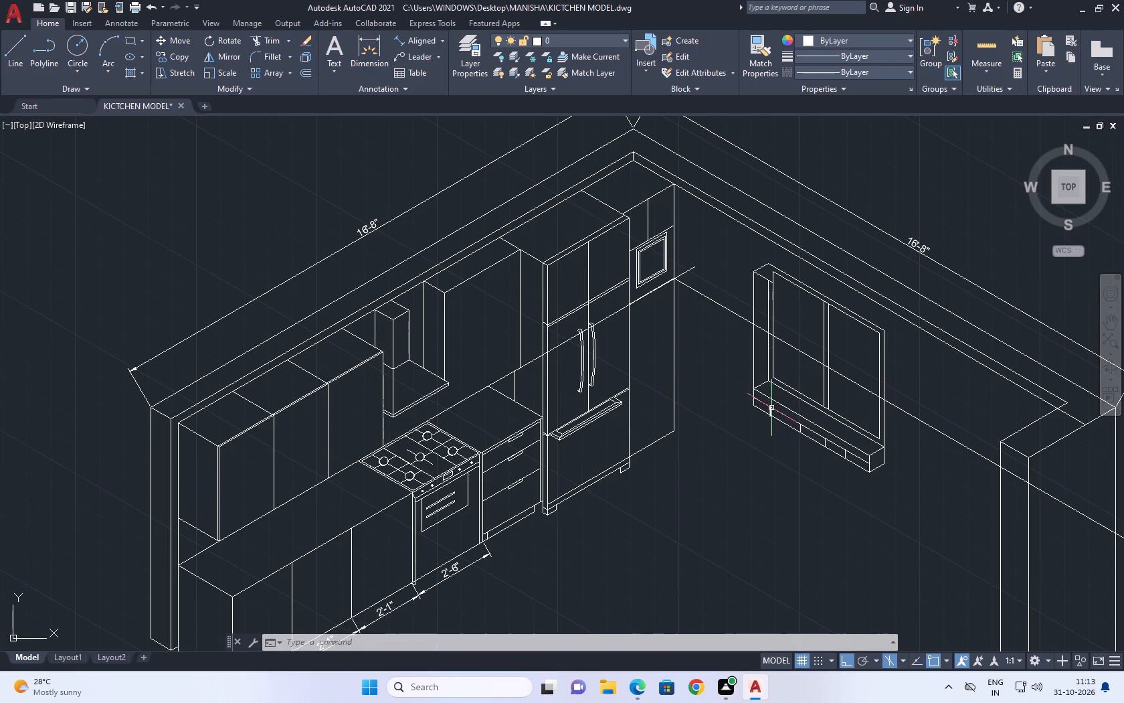
pyautogui.moveTo(824, 416); pyautogui.dragTo(767, 361, button='middle')
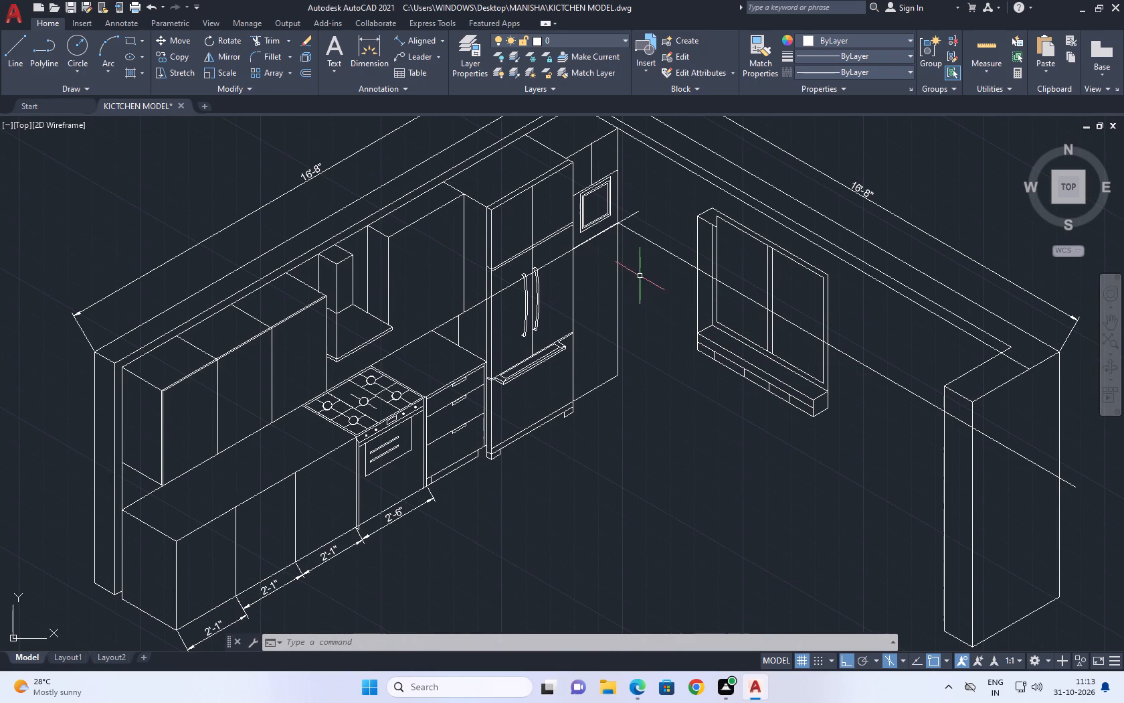
pyautogui.moveTo(644, 272); pyautogui.dragTo(646, 334, button='middle')
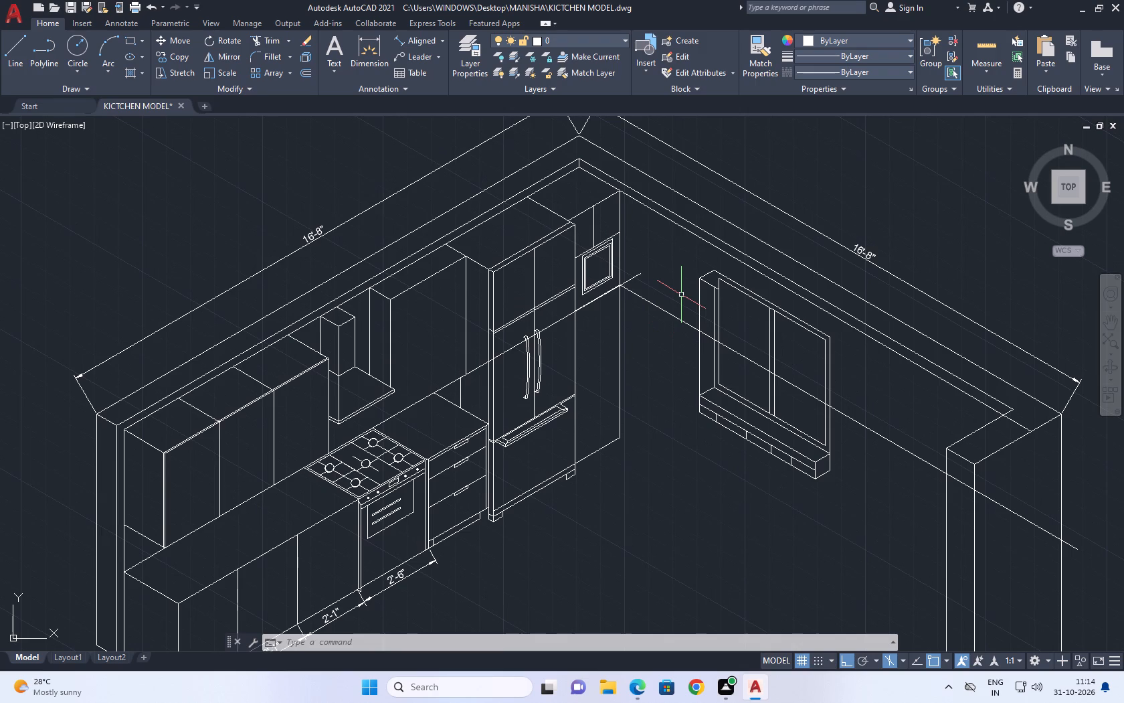
pyautogui.moveTo(744, 202); pyautogui.dragTo(719, 216, button='middle')
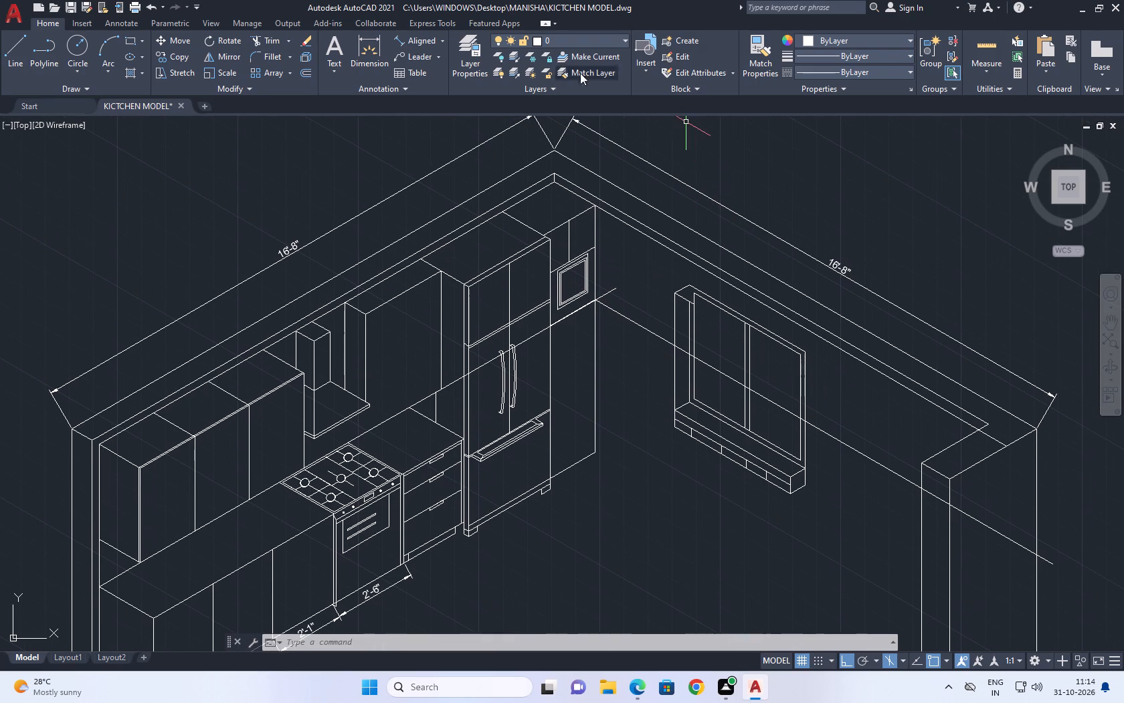
pyautogui.click(418, 41)
pyautogui.scroll(3, 629, 320)
pyautogui.click(629, 320)
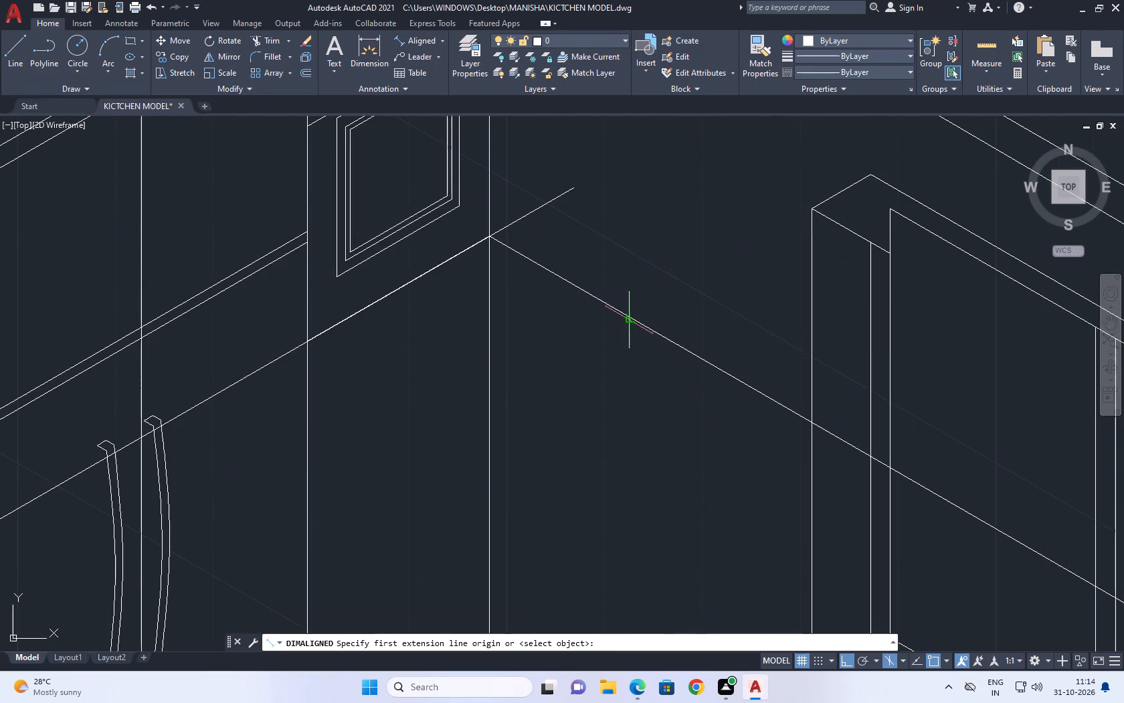
pyautogui.moveTo(672, 210); pyautogui.dragTo(632, 331, button='middle')
pyautogui.moveTo(648, 179); pyautogui.dragTo(628, 474, button='middle')
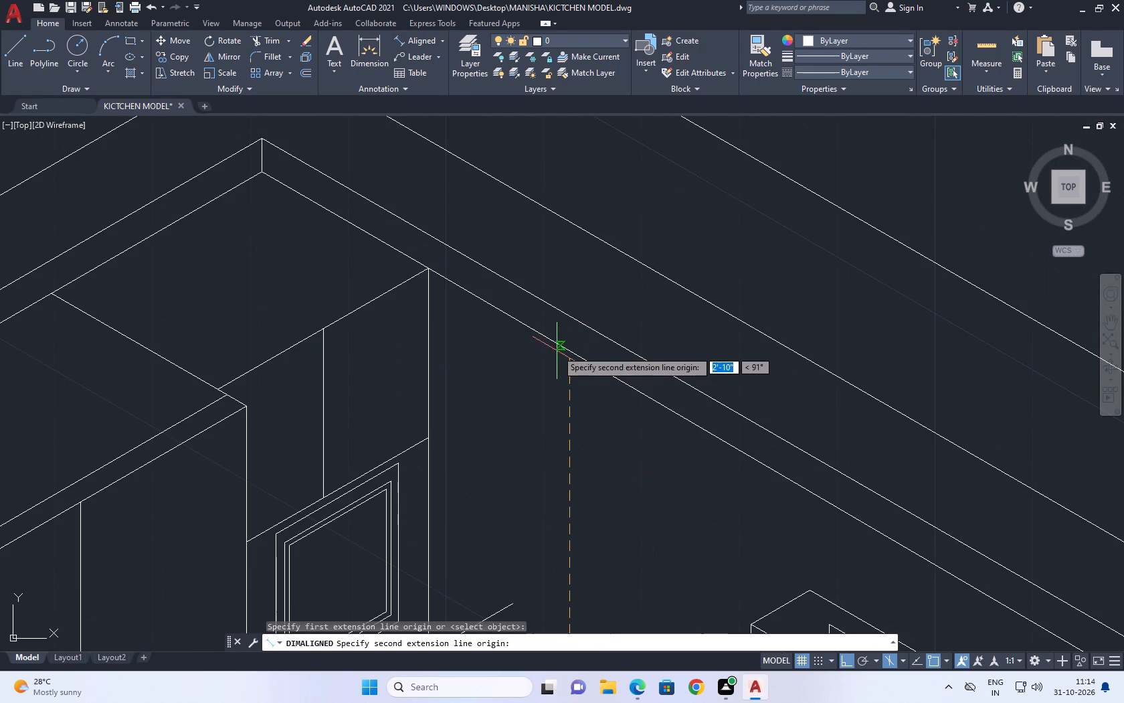
pyautogui.click(571, 350)
pyautogui.scroll(-2, 571, 329)
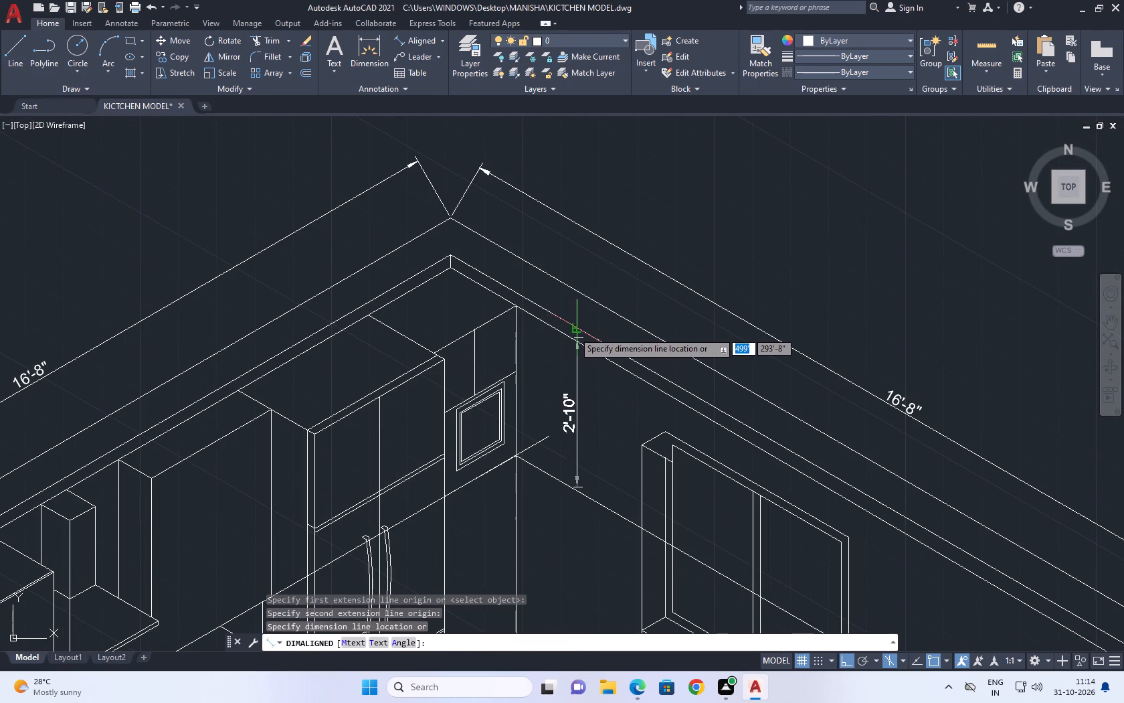
pyautogui.press('Escape')
pyautogui.moveTo(612, 431); pyautogui.dragTo(612, 284, button='middle')
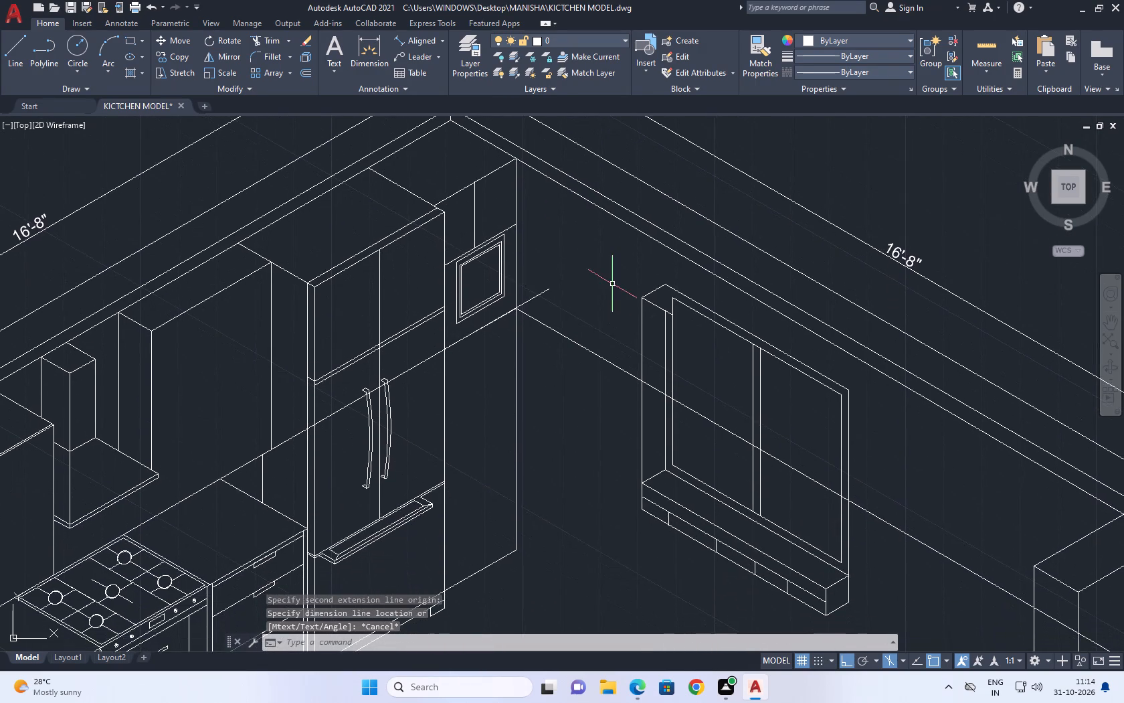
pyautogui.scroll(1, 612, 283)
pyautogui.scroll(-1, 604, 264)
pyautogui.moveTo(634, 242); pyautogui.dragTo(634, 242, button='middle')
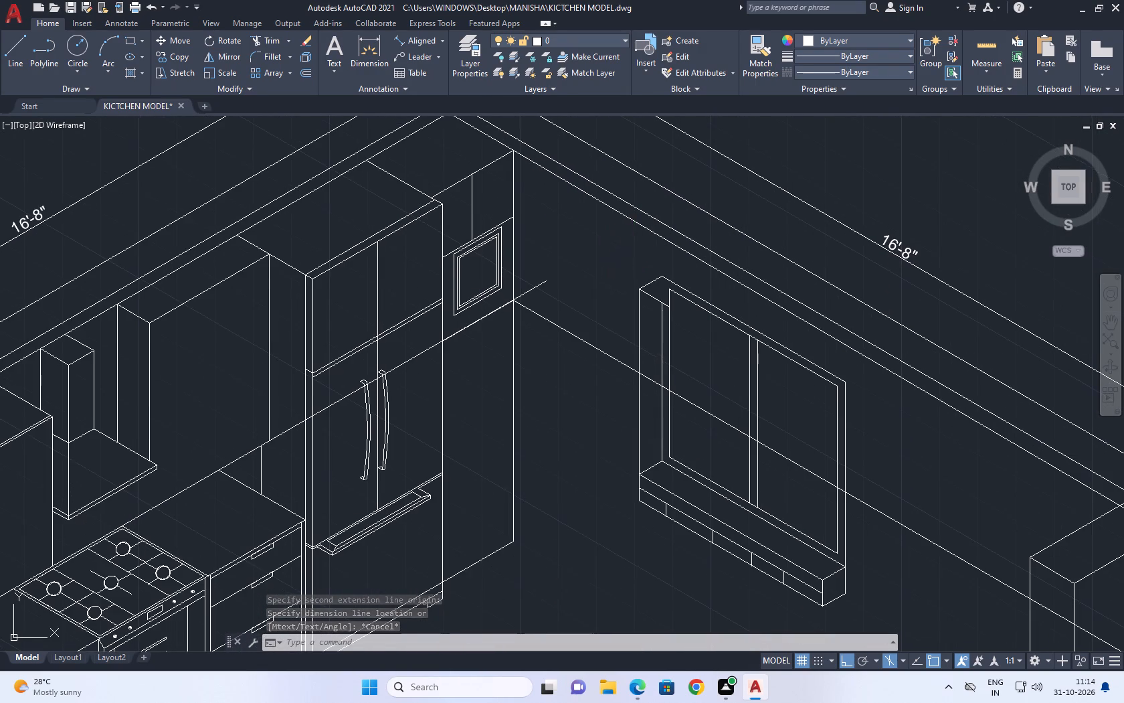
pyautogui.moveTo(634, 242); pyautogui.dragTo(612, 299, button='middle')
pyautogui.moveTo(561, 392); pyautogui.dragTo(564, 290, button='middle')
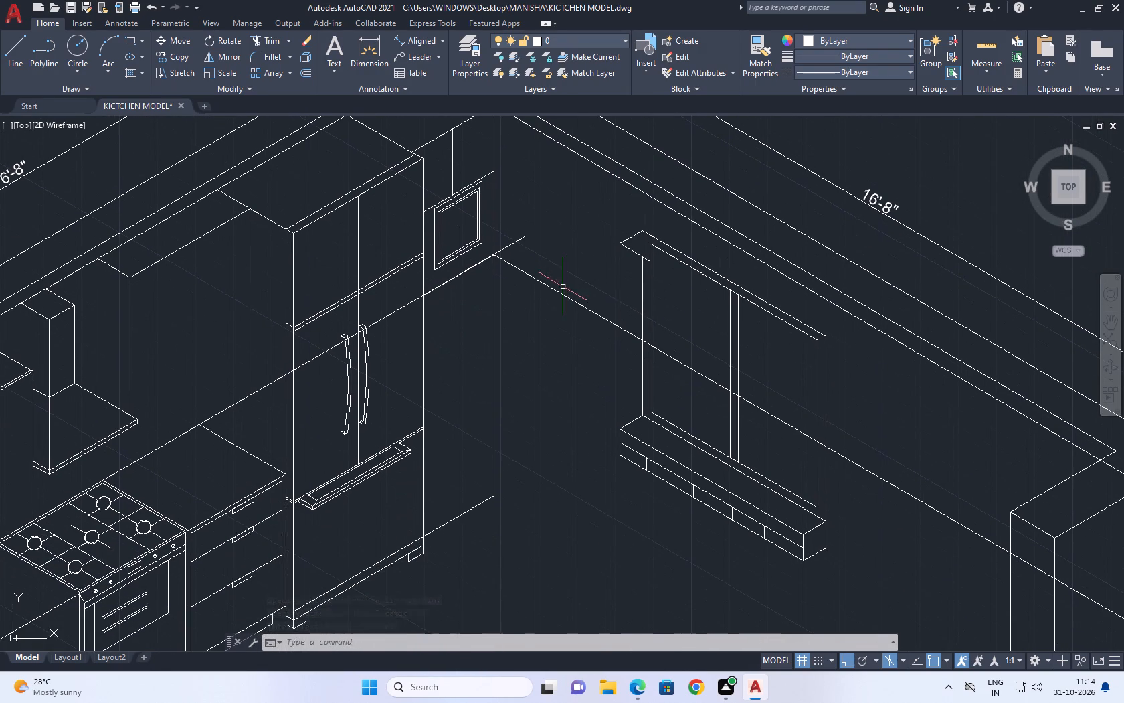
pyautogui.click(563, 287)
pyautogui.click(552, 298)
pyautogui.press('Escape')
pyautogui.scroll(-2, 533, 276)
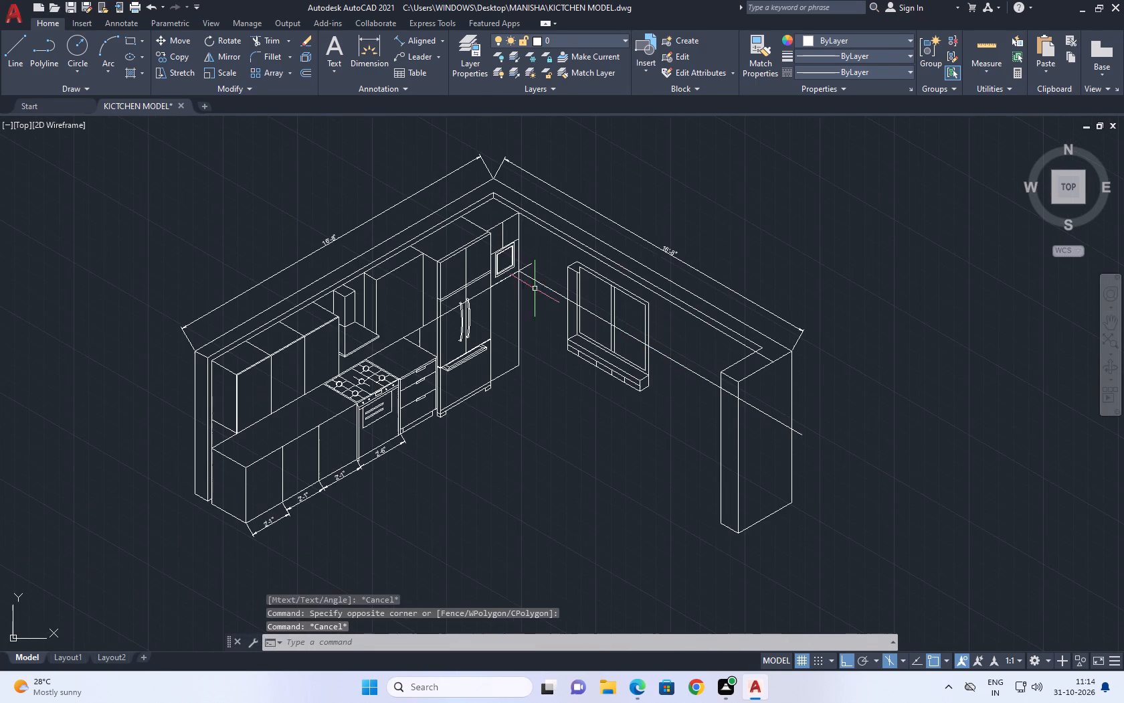
# Measure the front vertical edge of the end wall cabinet with an aligned dimension, without placing it.
pyautogui.scroll(2, 231, 356)
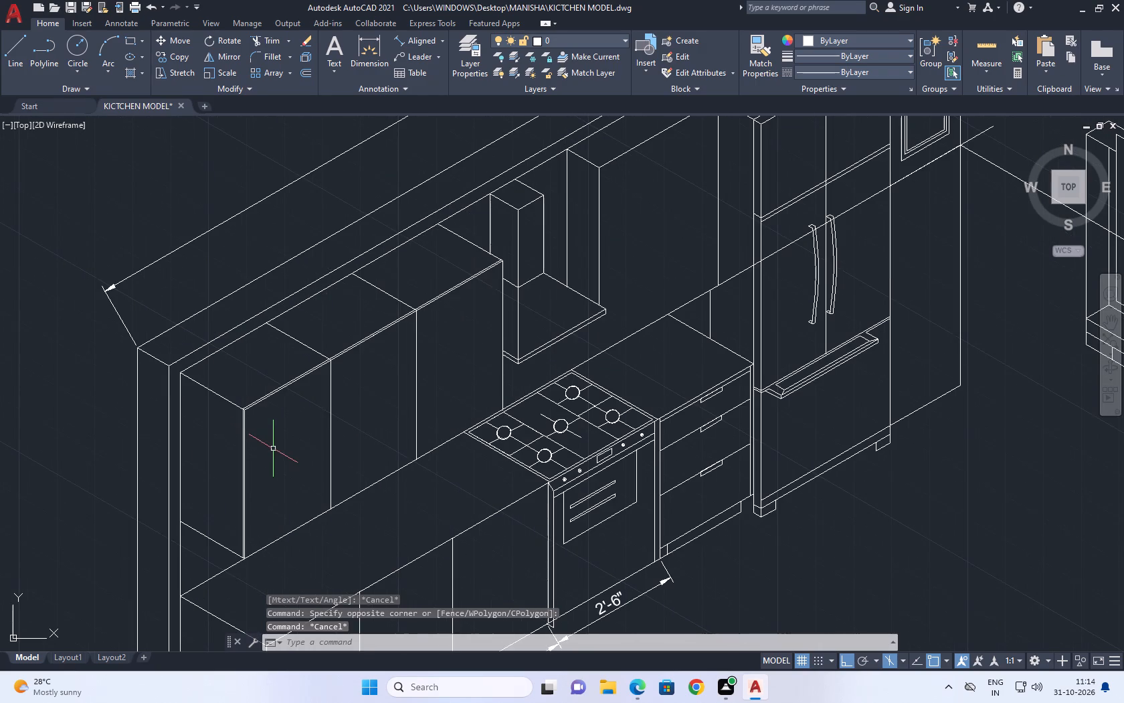
pyautogui.click(408, 40)
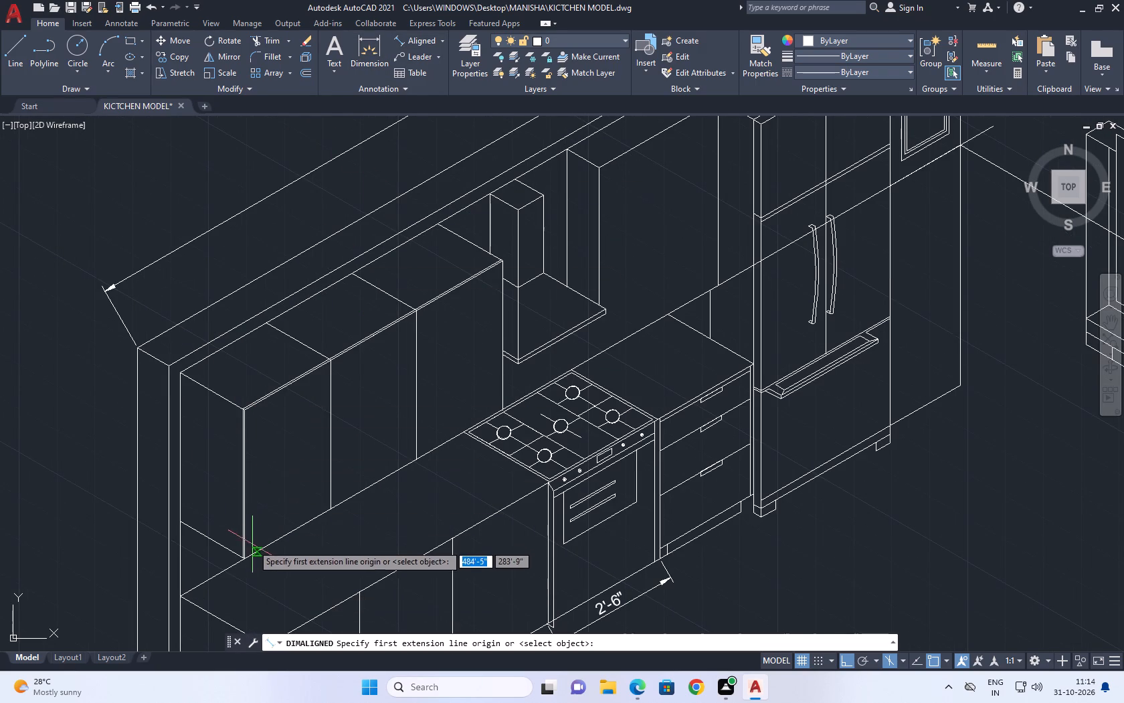
pyautogui.scroll(2, 248, 547)
pyautogui.click(247, 509)
pyautogui.press('Escape')
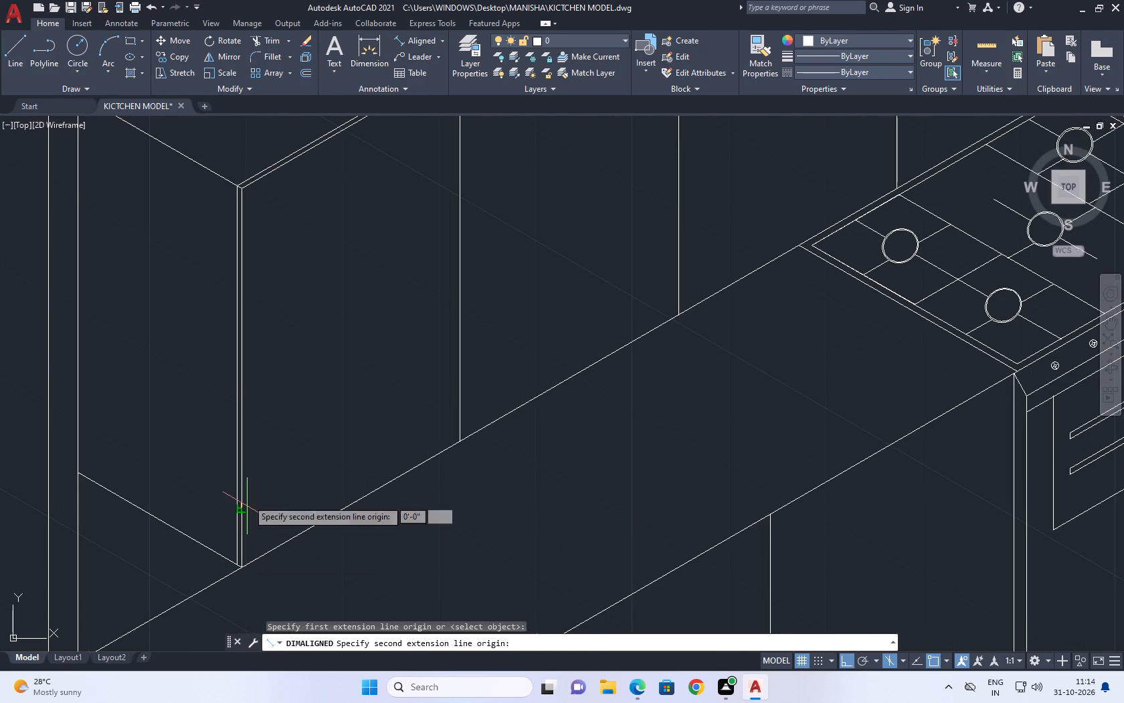
pyautogui.press('space')
pyautogui.click(243, 185)
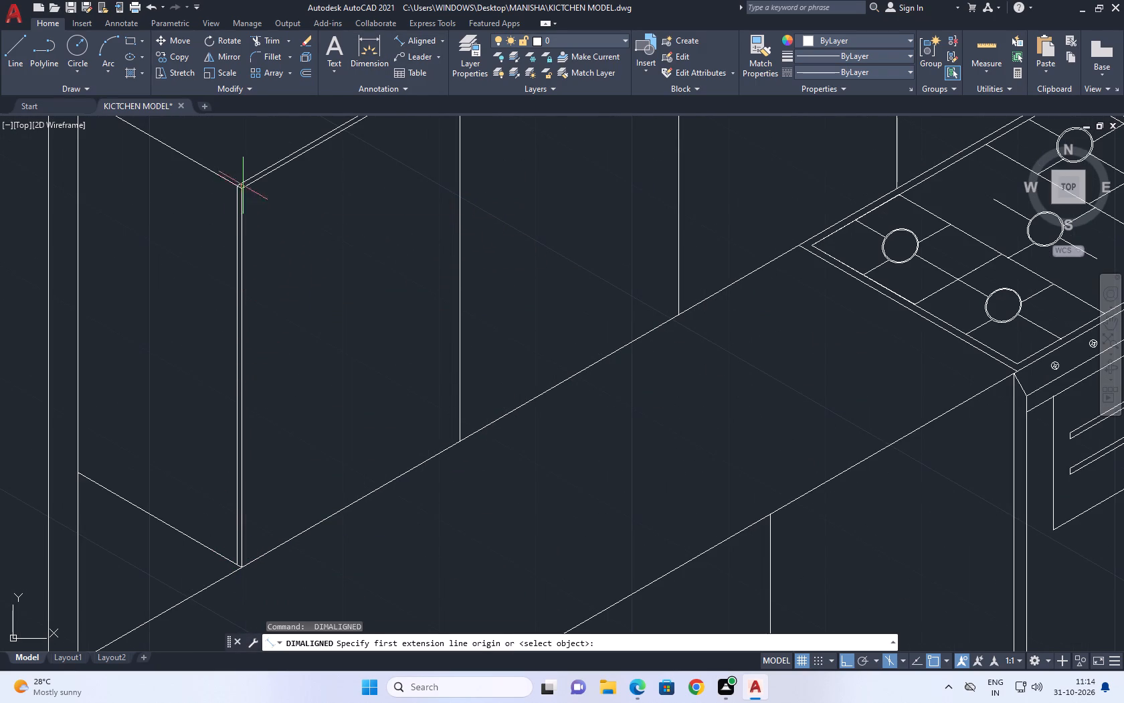
pyautogui.click(242, 567)
pyautogui.press('Escape')
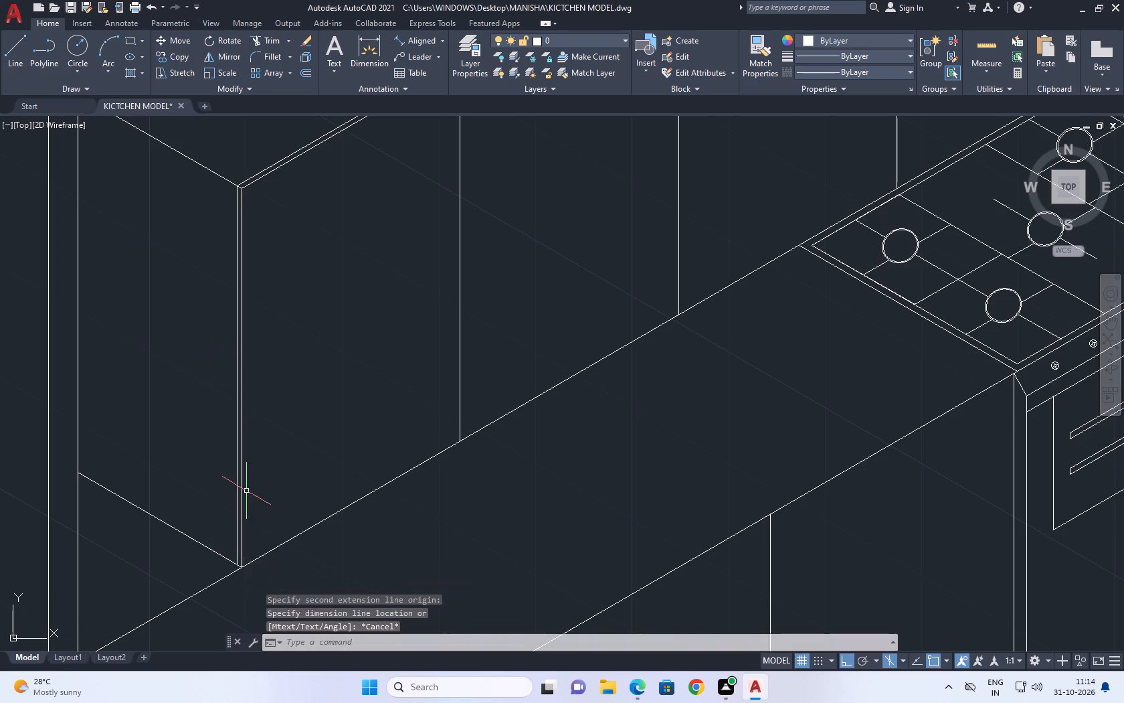
# Measure the end wall cabinet's rear vertical edge along the wall with an aligned dimension, without placing it.
pyautogui.scroll(-4, 253, 477)
pyautogui.moveTo(294, 448); pyautogui.dragTo(315, 469, button='middle')
pyautogui.press('space')
pyautogui.scroll(3, 263, 520)
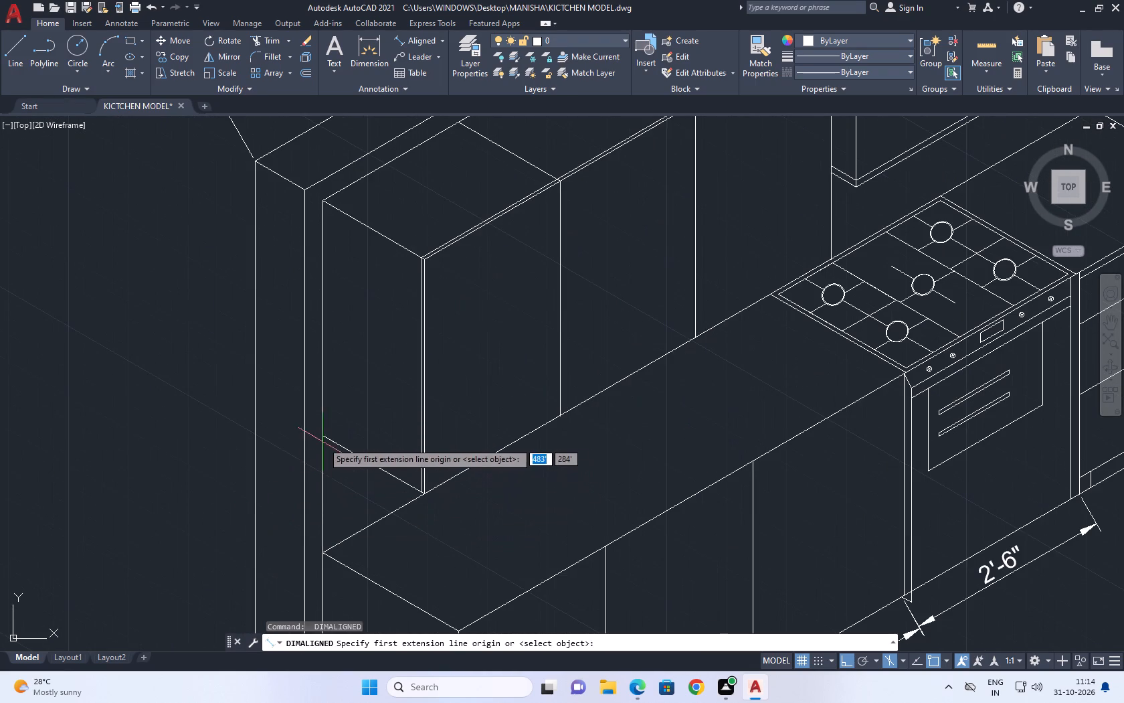
pyautogui.click(322, 437)
pyautogui.click(322, 198)
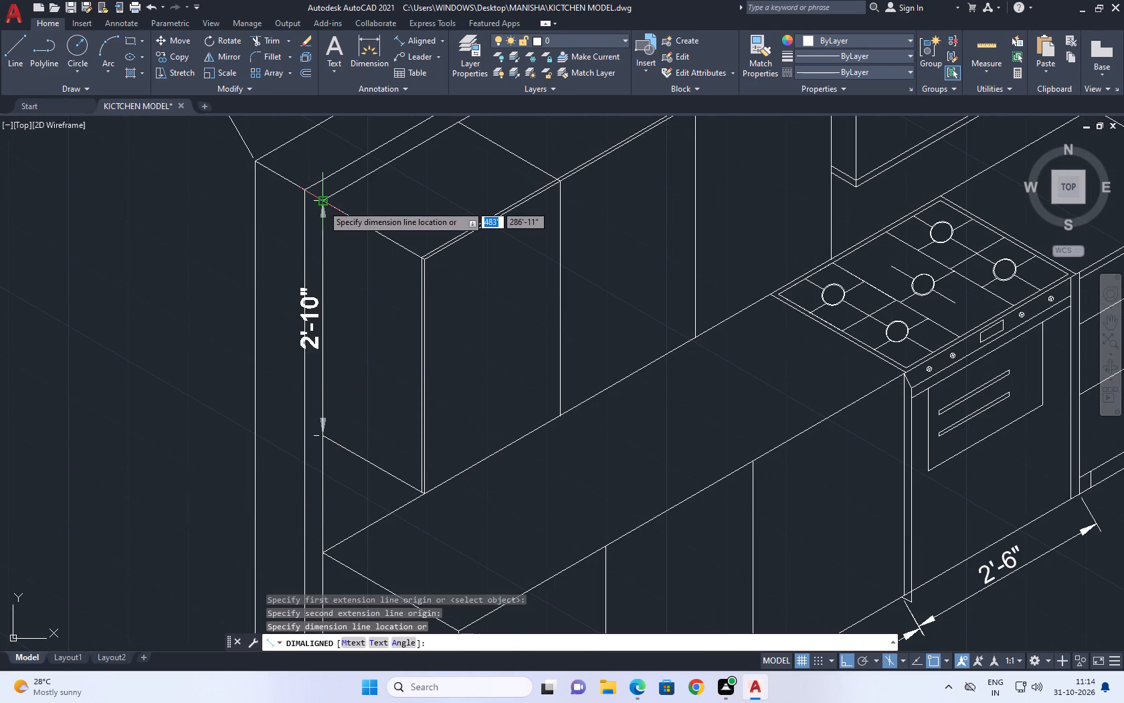
pyautogui.press('space')
# Trim the 30° guide line's overhang past the corner cabinet's outer edge beside the refrigerator.
pyautogui.scroll(-2, 324, 218)
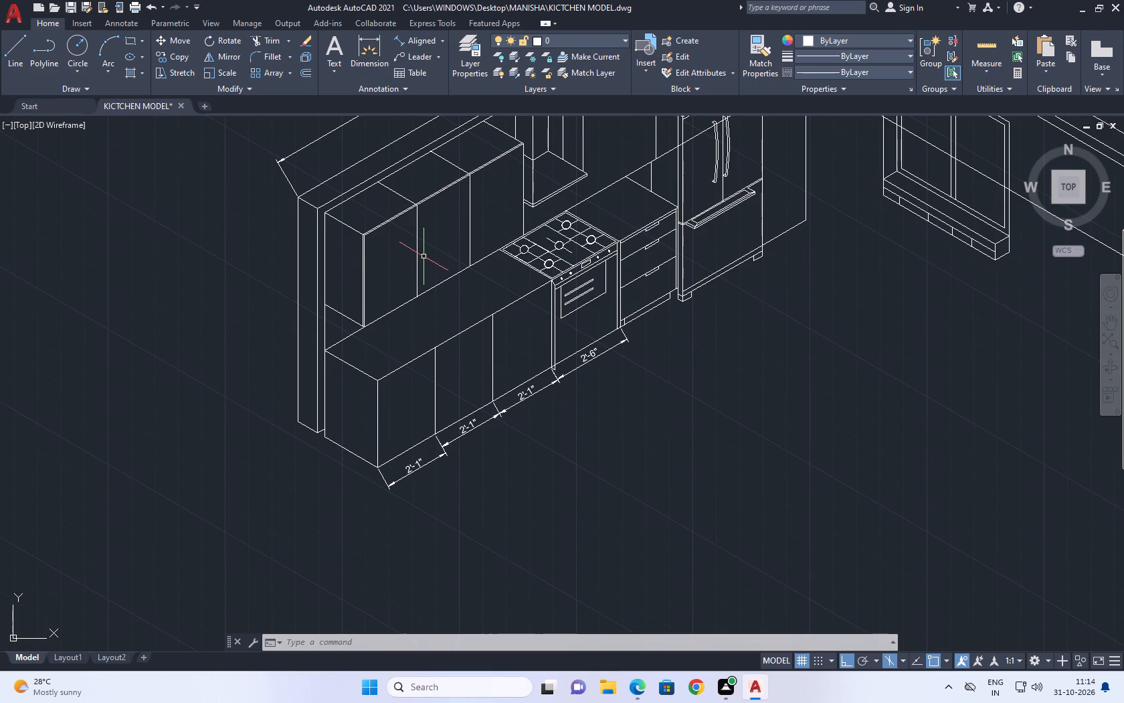
pyautogui.moveTo(464, 232); pyautogui.dragTo(461, 284, button='middle')
pyautogui.scroll(-1, 461, 284)
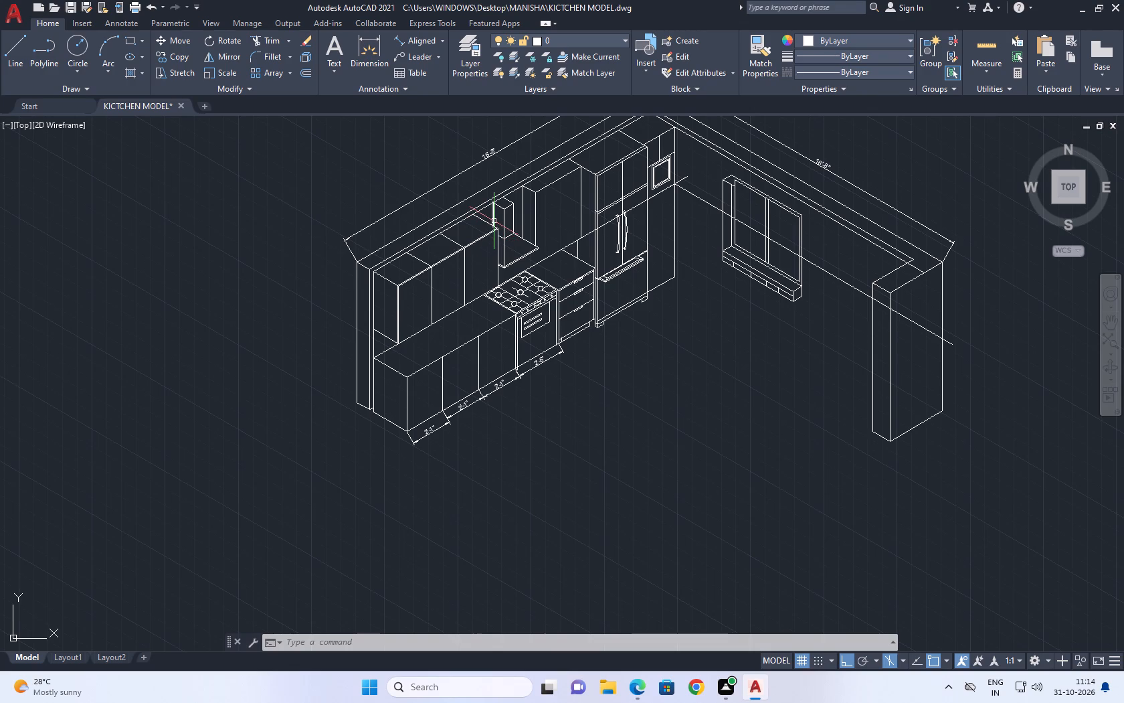
pyautogui.moveTo(787, 281); pyautogui.dragTo(761, 313, button='middle')
pyautogui.scroll(-1, 782, 287)
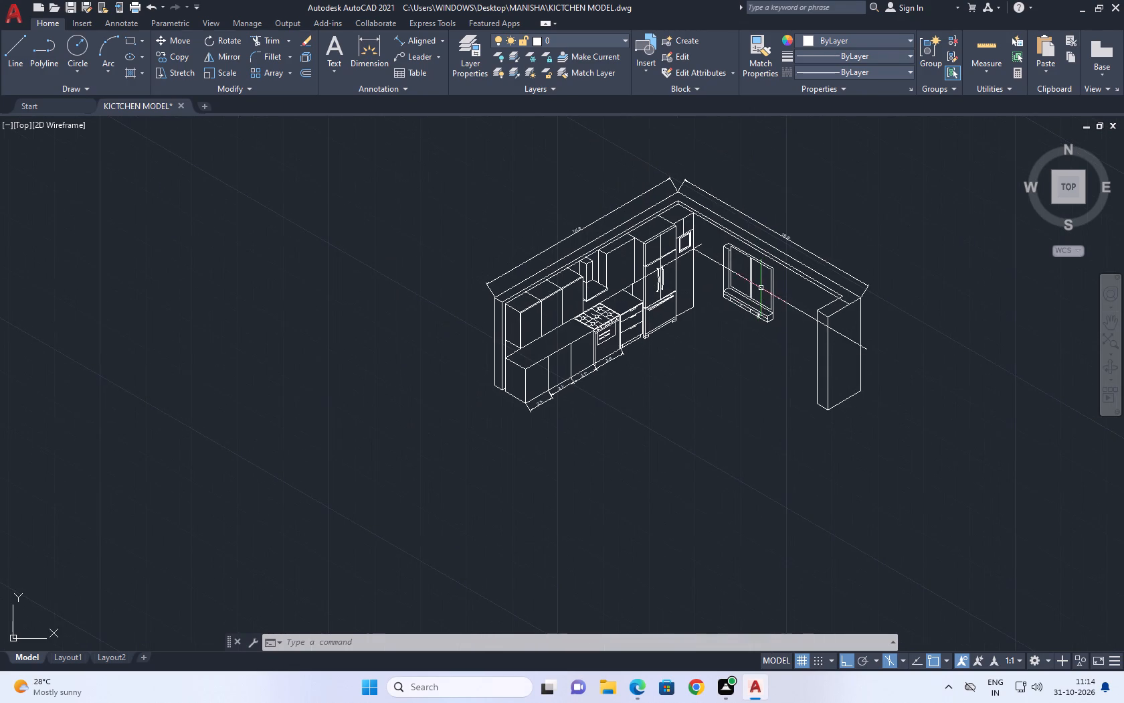
pyautogui.scroll(1, 699, 275)
pyautogui.moveTo(726, 242); pyautogui.dragTo(682, 305, button='middle')
pyautogui.moveTo(658, 258); pyautogui.dragTo(644, 266, button='middle')
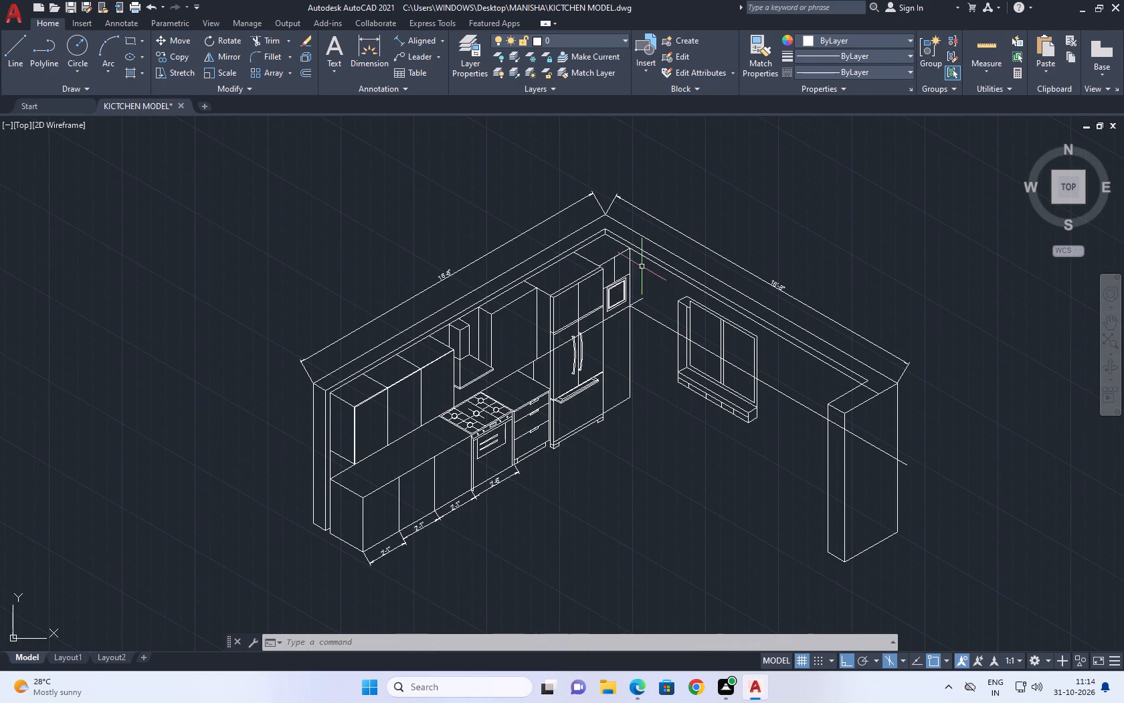
pyautogui.moveTo(698, 337); pyautogui.dragTo(689, 304, button='middle')
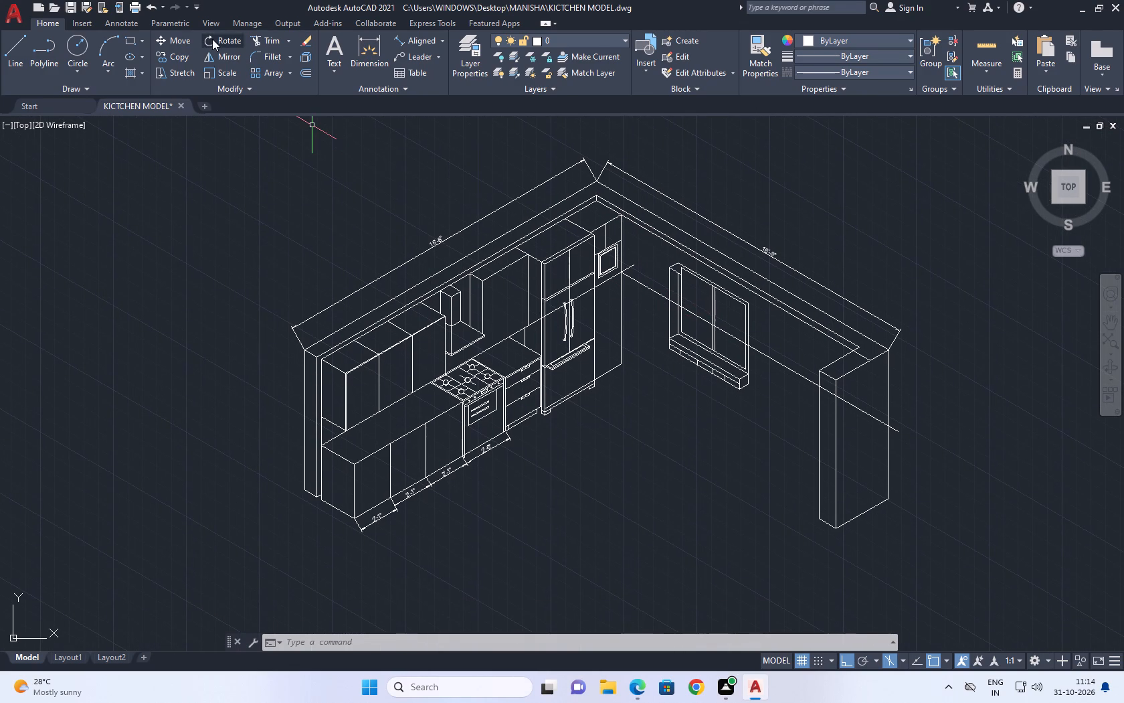
pyautogui.click(262, 37)
pyautogui.scroll(2, 660, 290)
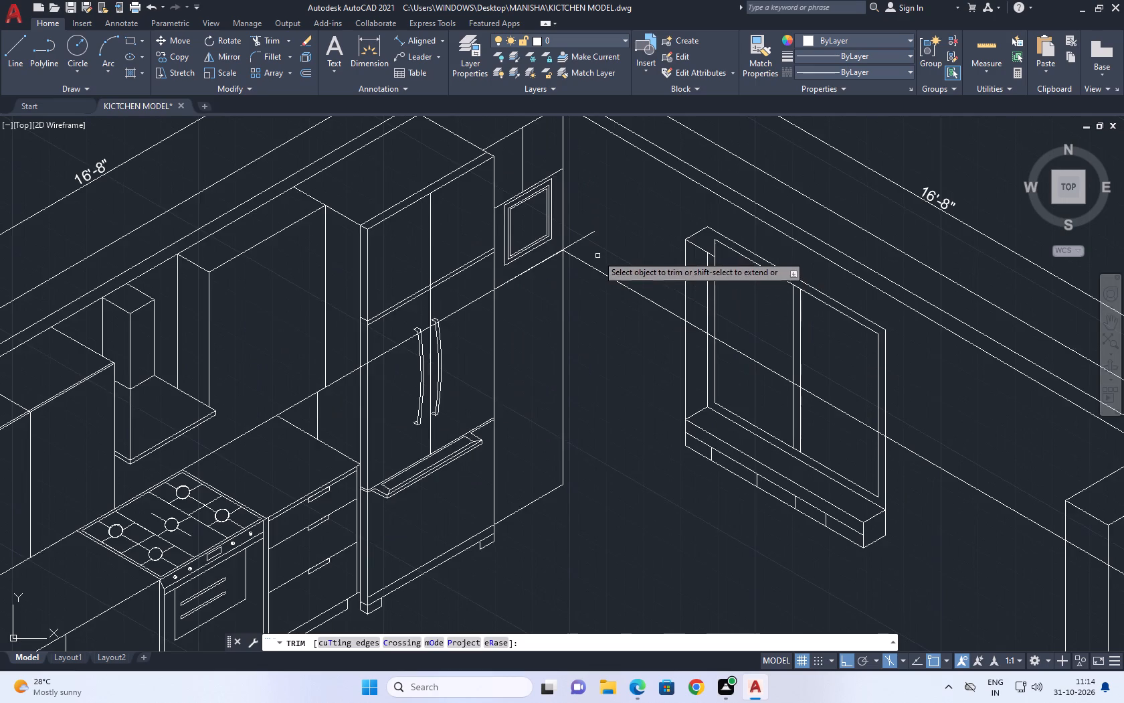
pyautogui.scroll(1, 597, 255)
pyautogui.click(576, 220)
pyautogui.click(579, 257)
# Trim the window-wall guide line where it crosses the end column's faces and extends beyond the column.
pyautogui.scroll(-4, 584, 246)
pyautogui.scroll(1, 735, 343)
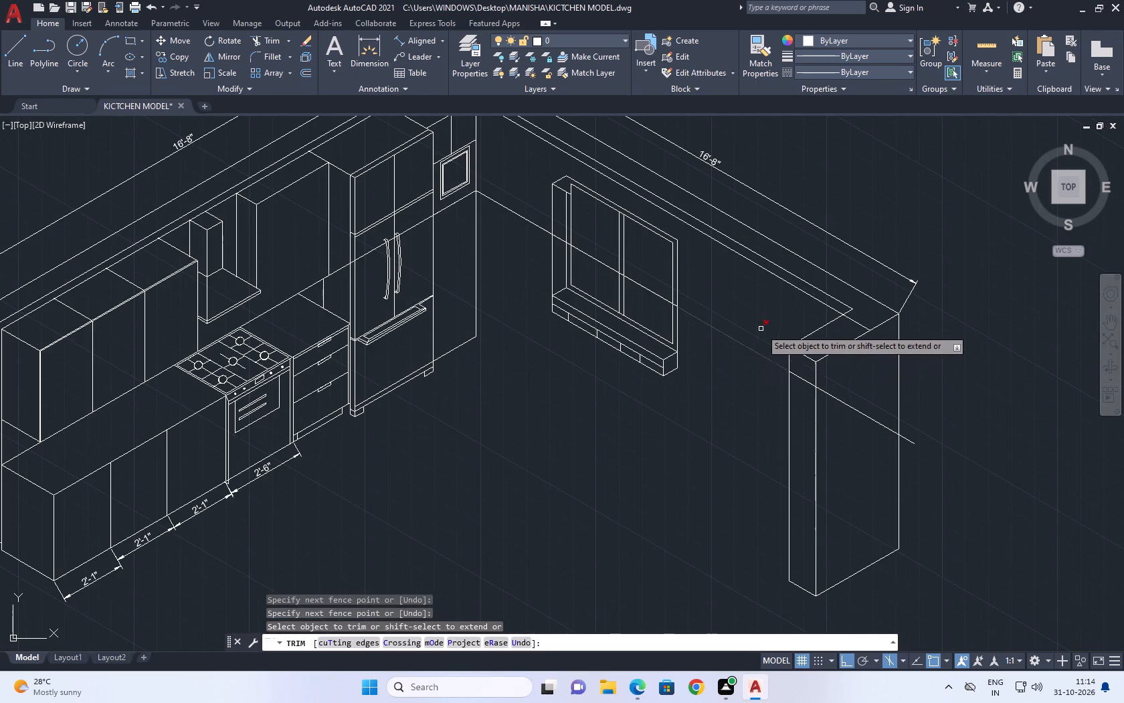
pyautogui.click(856, 400)
pyautogui.click(830, 454)
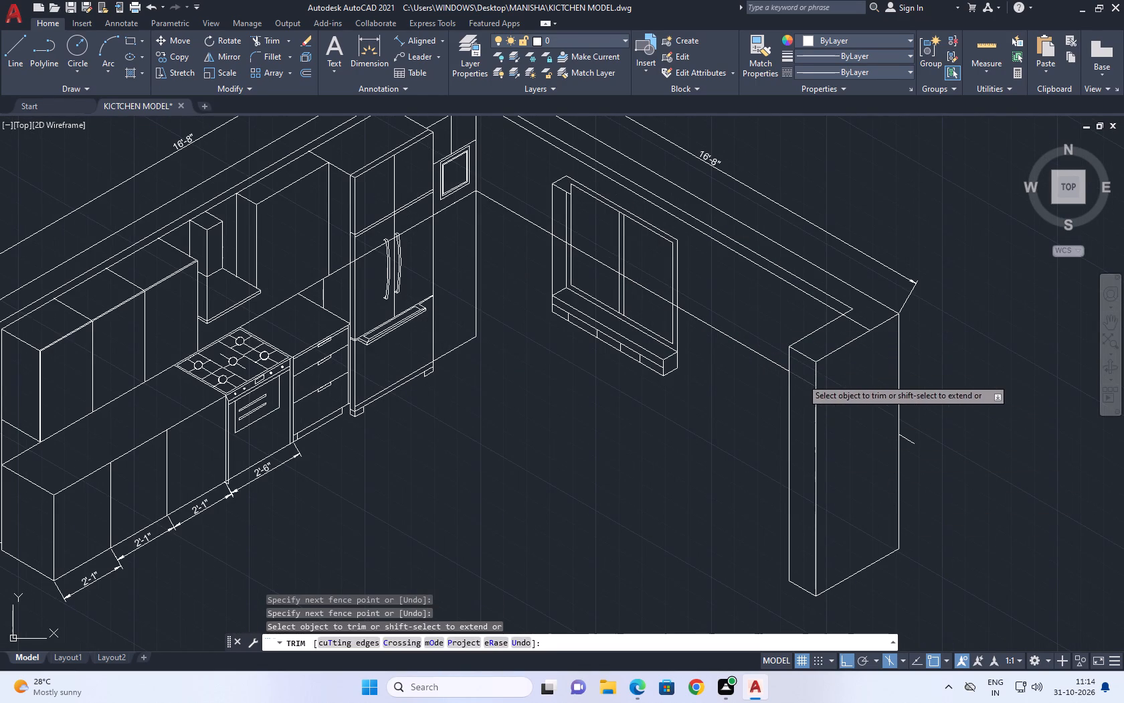
pyautogui.click(802, 378)
pyautogui.scroll(2, 919, 462)
pyautogui.click(908, 400)
pyautogui.click(891, 441)
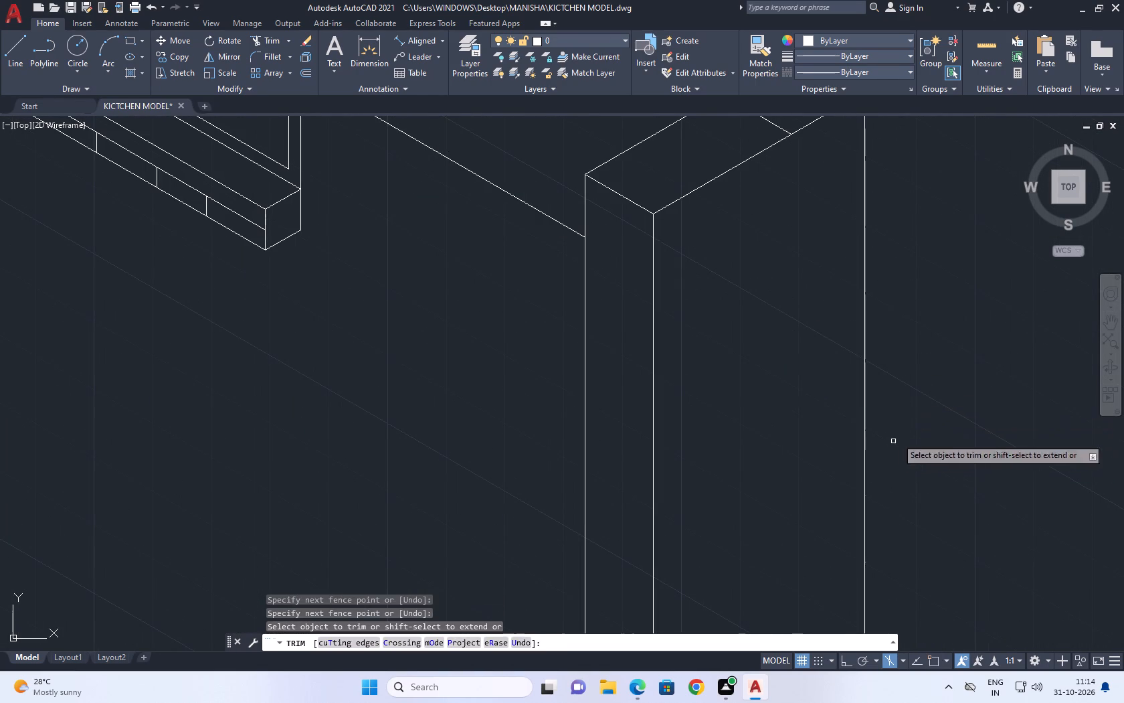
pyautogui.rightClick(905, 356)
pyautogui.click(933, 383)
# Trim the window-wall guide line across the window's side reveal and the first pane nearest the refrigerator.
pyautogui.moveTo(795, 368); pyautogui.dragTo(874, 485, button='middle')
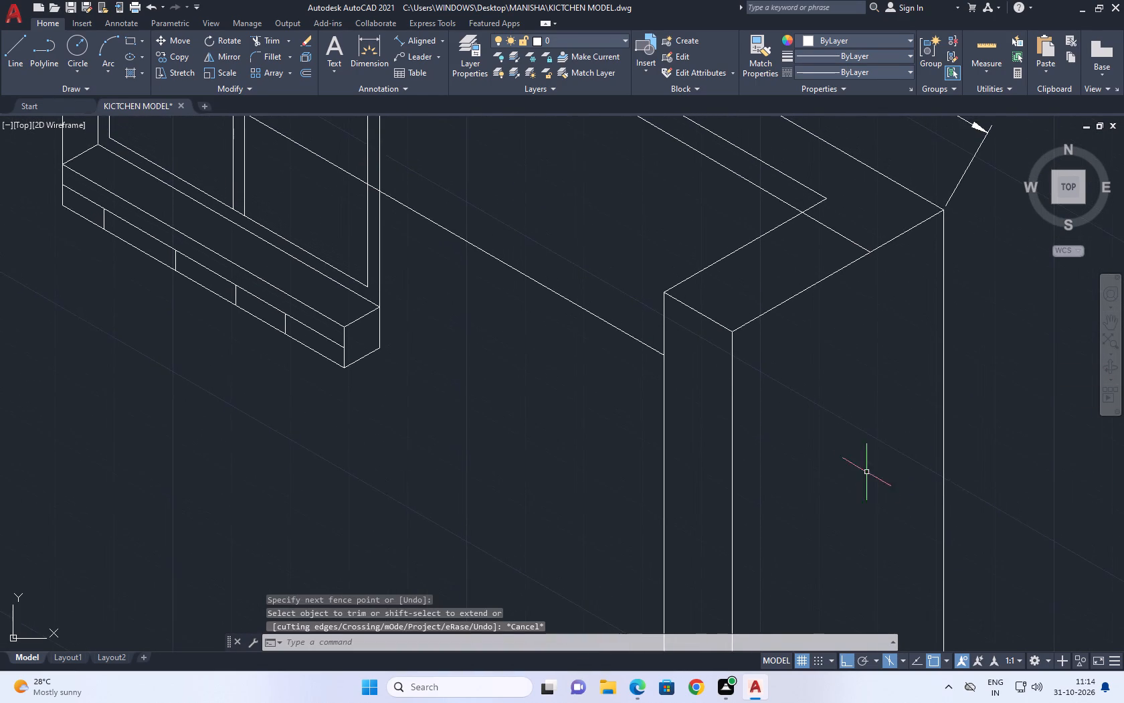
pyautogui.scroll(-2, 834, 439)
pyautogui.moveTo(737, 374); pyautogui.dragTo(901, 436, button='middle')
pyautogui.click(274, 37)
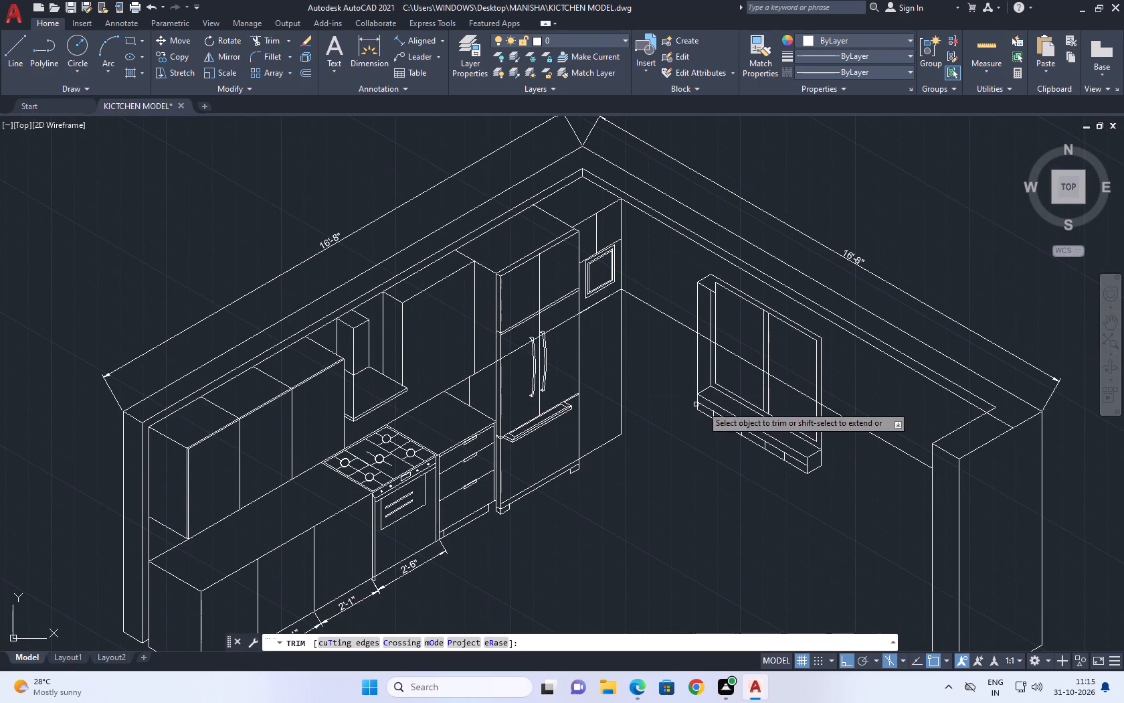
pyautogui.moveTo(730, 397); pyautogui.dragTo(707, 468, button='middle')
pyautogui.scroll(2, 654, 402)
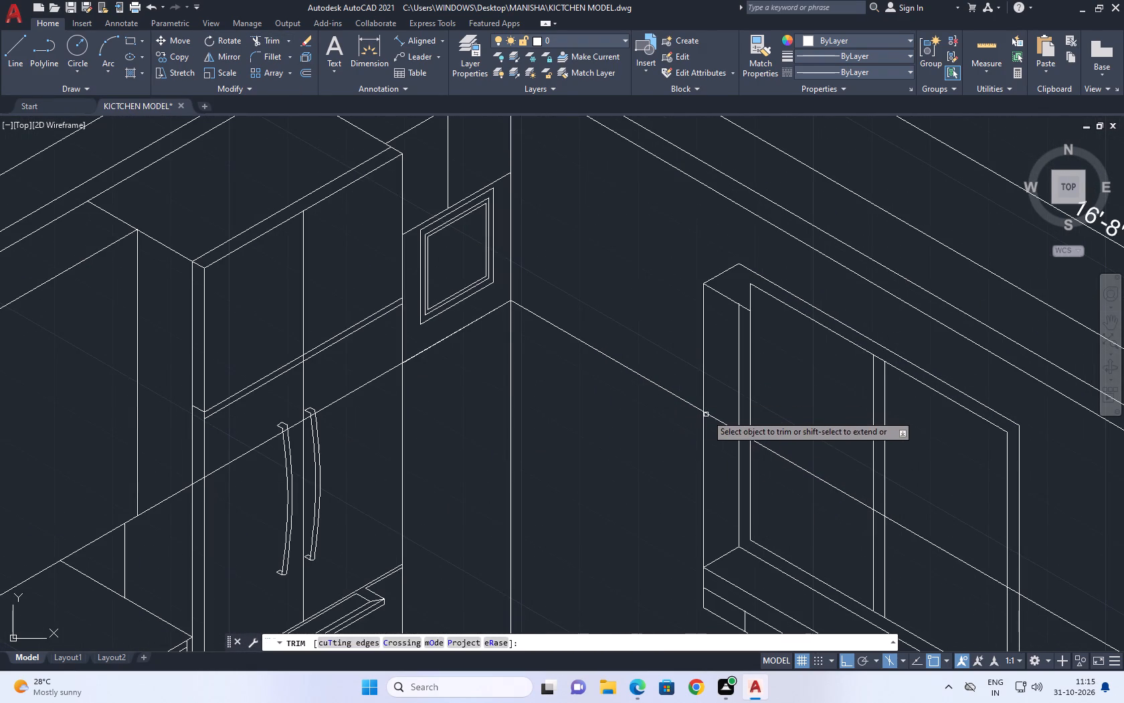
pyautogui.click(717, 409)
pyautogui.click(718, 433)
pyautogui.click(745, 435)
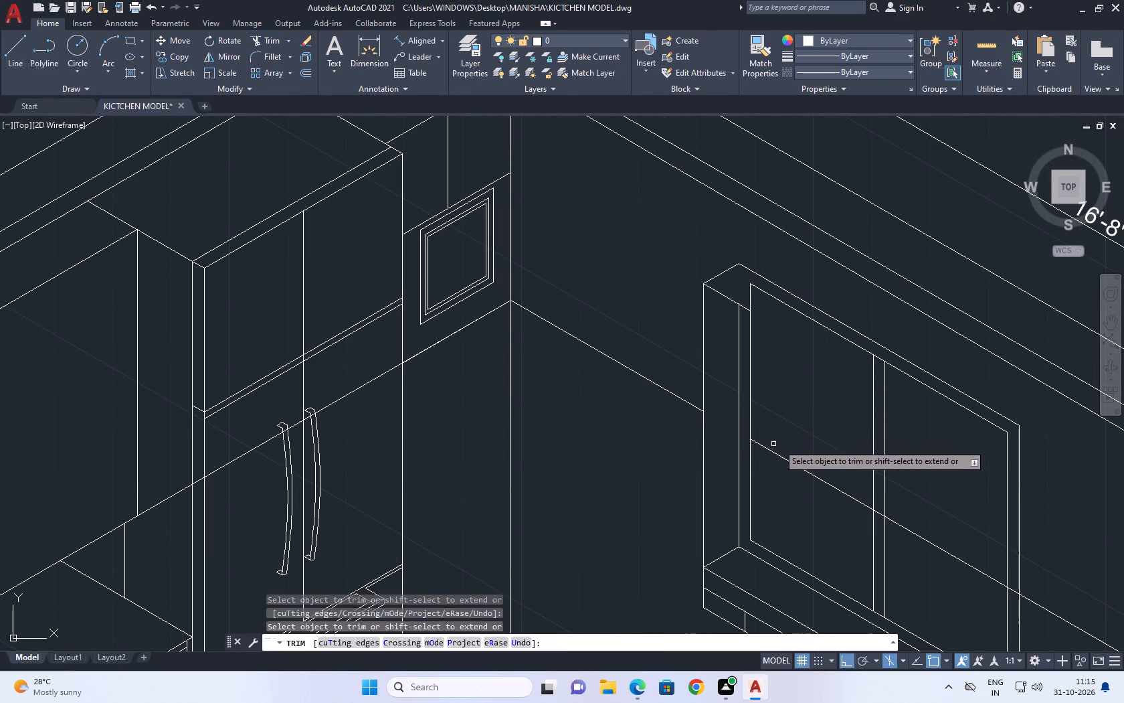
pyautogui.click(784, 443)
pyautogui.click(773, 472)
# Trim the rest of the guide line inside the window, across the second pane, the central mullion and the far frame.
pyautogui.moveTo(816, 459); pyautogui.dragTo(783, 416, button='middle')
pyautogui.click(897, 492)
pyautogui.moveTo(883, 464); pyautogui.dragTo(887, 479)
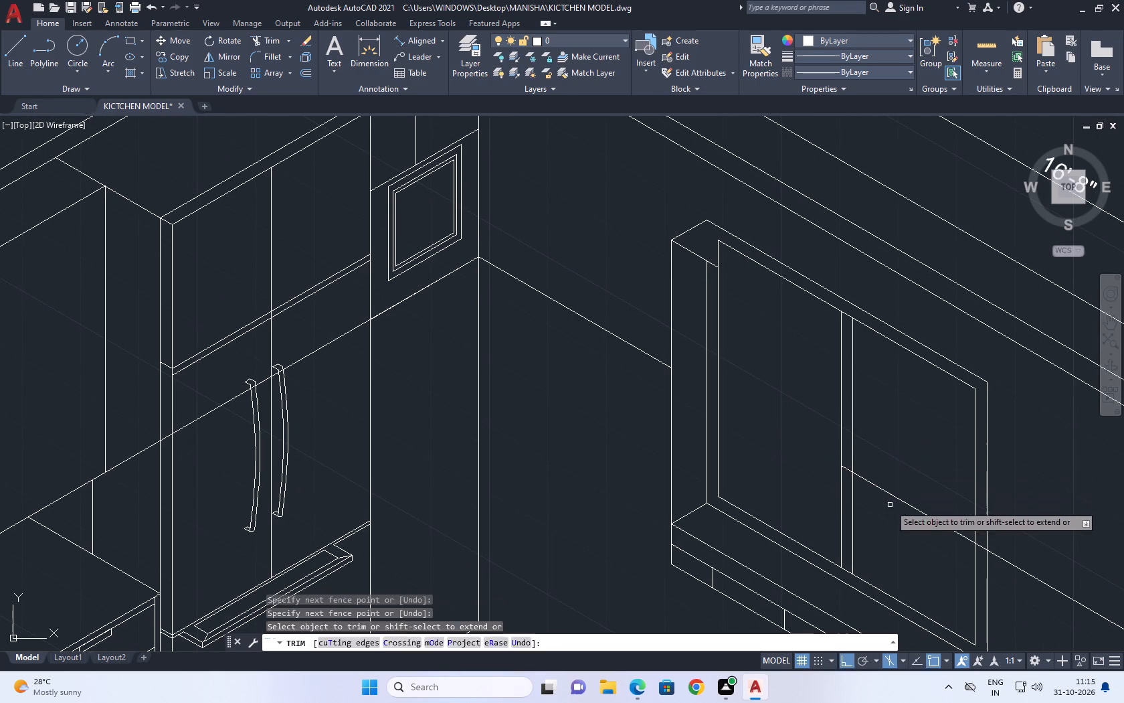
pyautogui.click(885, 511)
pyautogui.click(891, 444)
pyautogui.scroll(1, 845, 477)
pyautogui.click(848, 467)
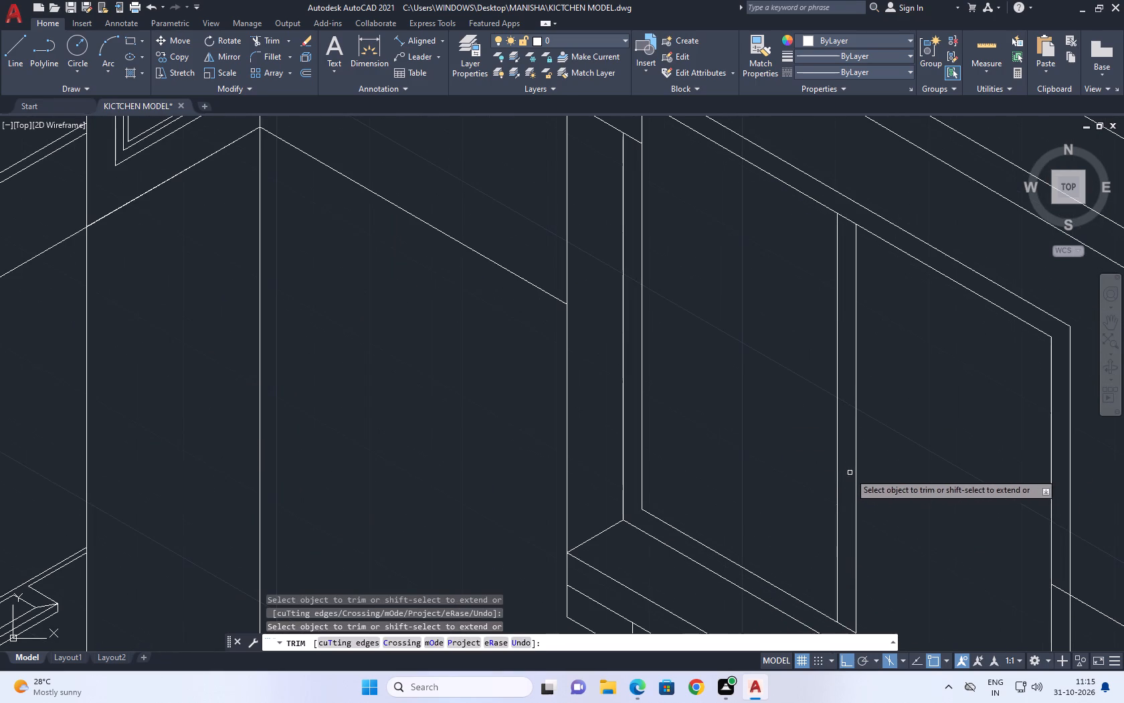
pyautogui.moveTo(850, 473); pyautogui.dragTo(687, 405, button='middle')
pyautogui.click(901, 523)
pyautogui.rightClick(771, 418)
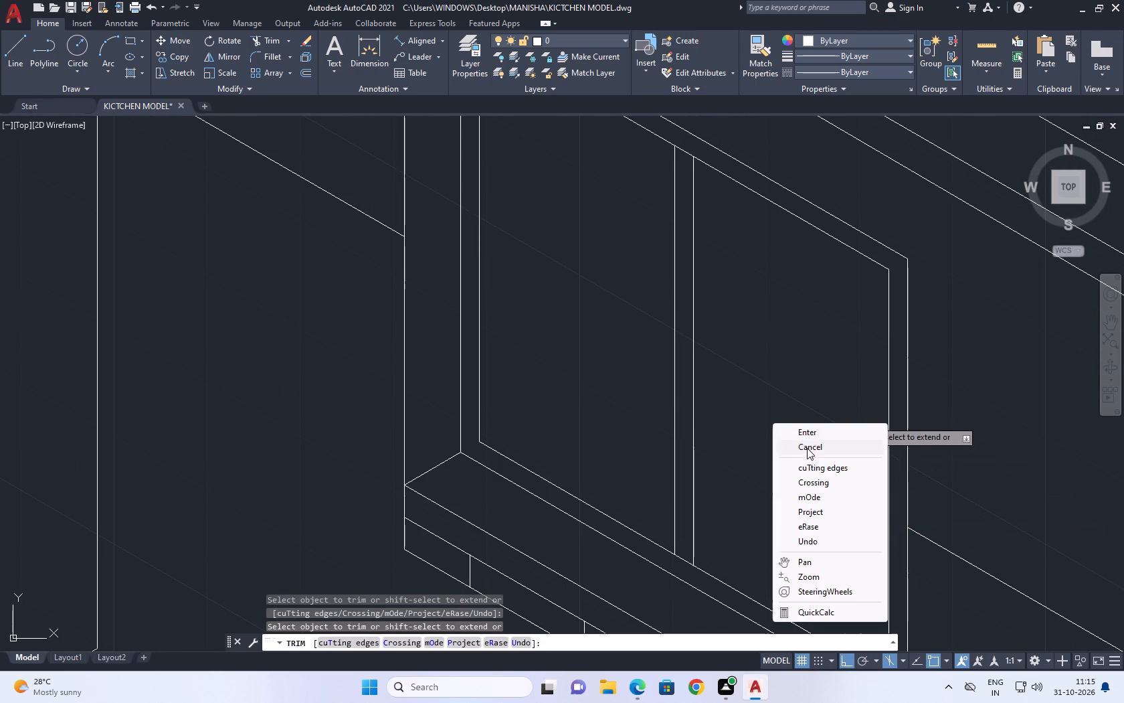
pyautogui.click(816, 445)
# Draw a 30° line on the top isoplane from the top of the window reveal's inner vertical edge, past the window's top edge.
pyautogui.moveTo(656, 335); pyautogui.dragTo(711, 522, button='middle')
pyautogui.moveTo(647, 299); pyautogui.dragTo(658, 415, button='middle')
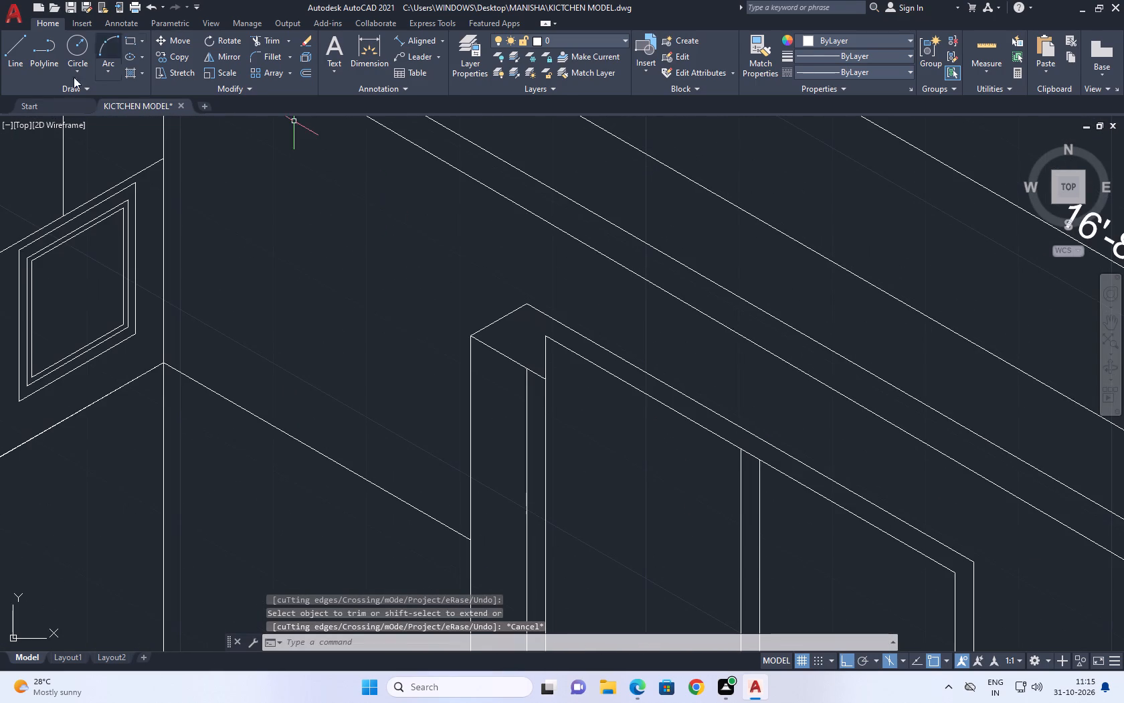
pyautogui.click(3, 51)
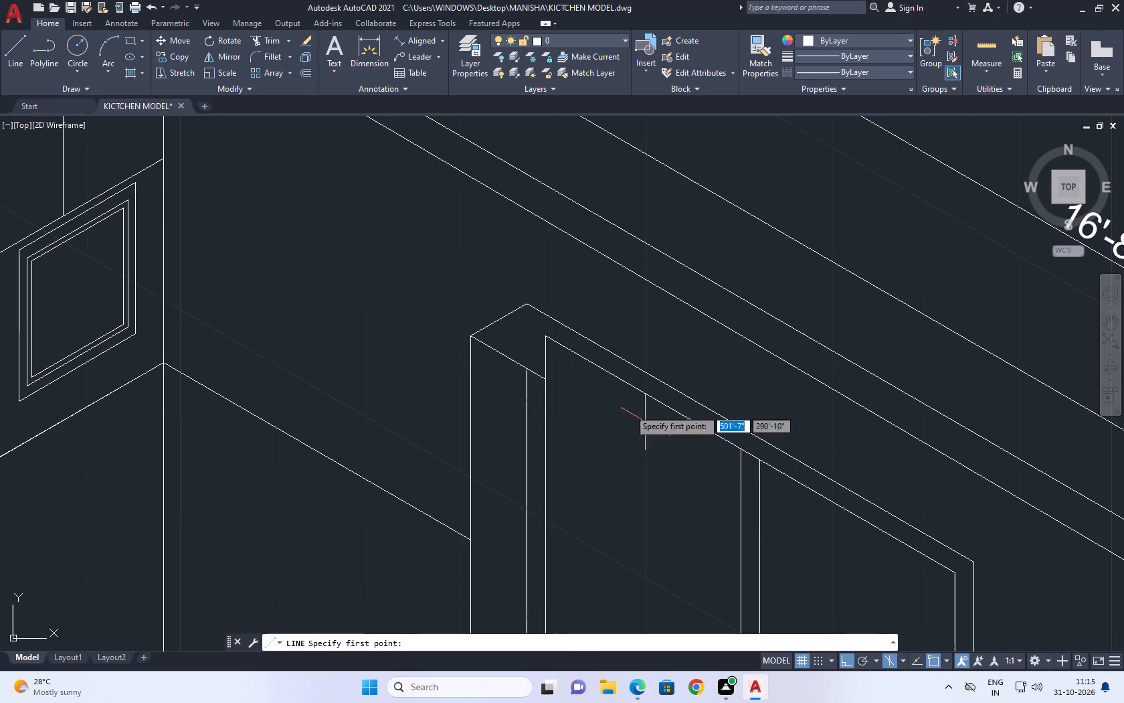
pyautogui.scroll(1, 549, 367)
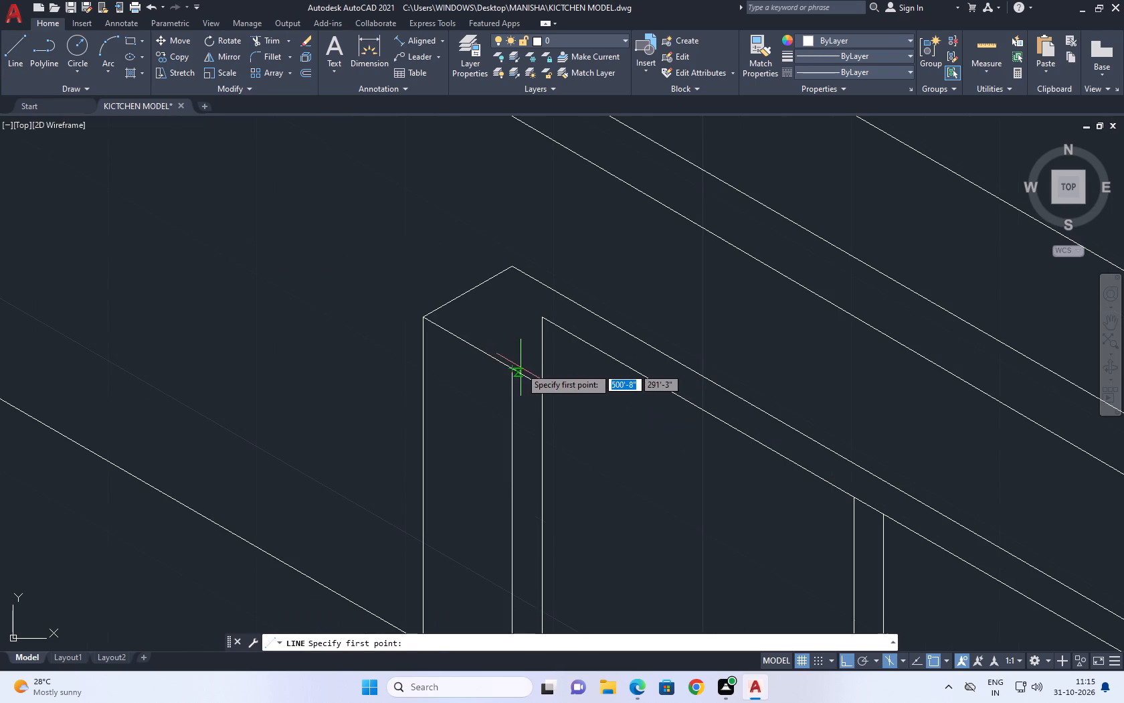
pyautogui.click(516, 367)
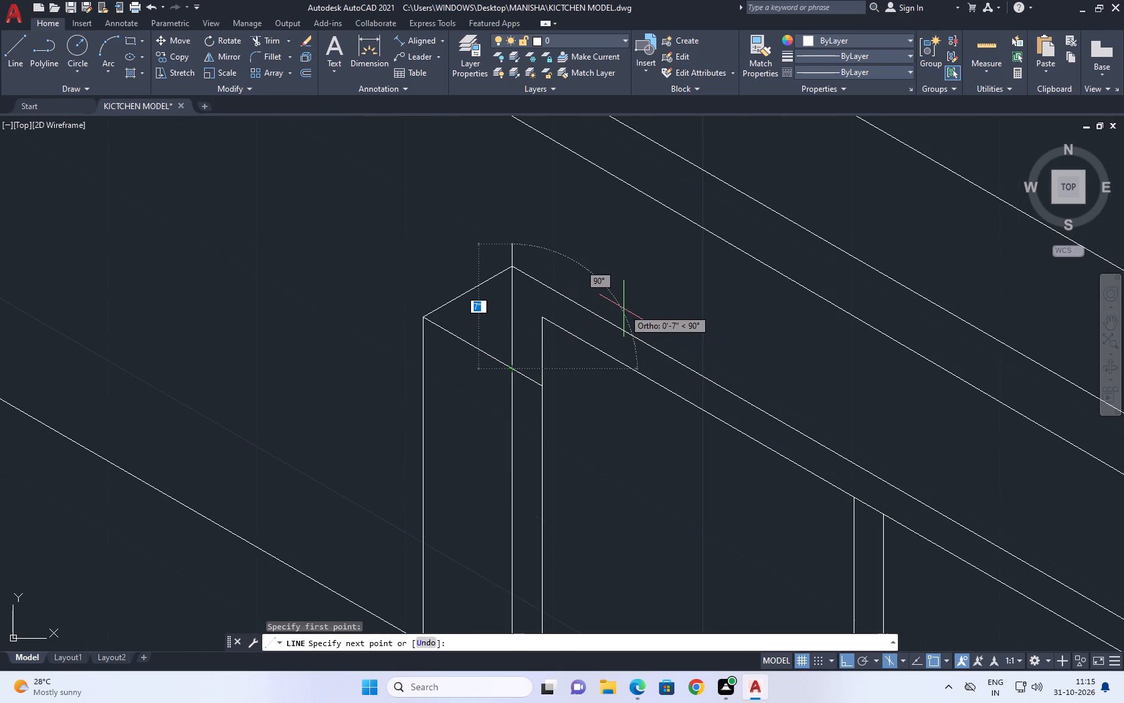
pyautogui.press('F5')
pyautogui.click(646, 306)
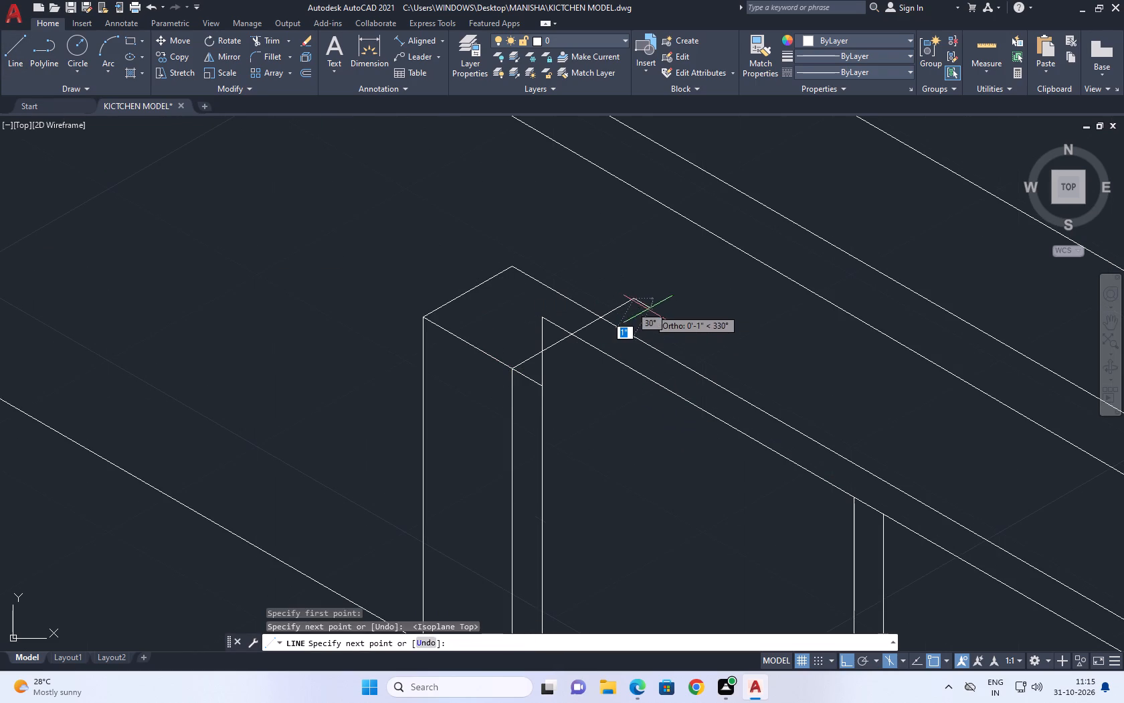
pyautogui.press('Escape')
# Trim the new reveal line back to the window's inner frame edge and trim the short reveal edge stub below it.
pyautogui.press('t')
pyautogui.press('r')
pyautogui.press('space')
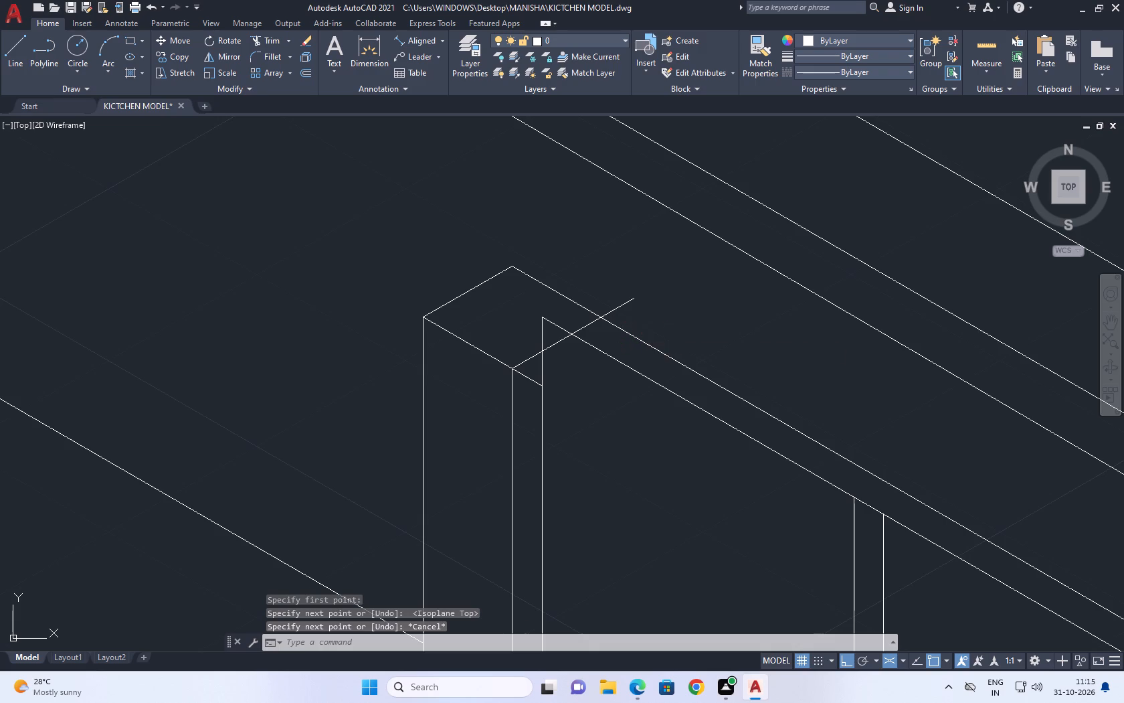
pyautogui.click(560, 341)
pyautogui.click(591, 323)
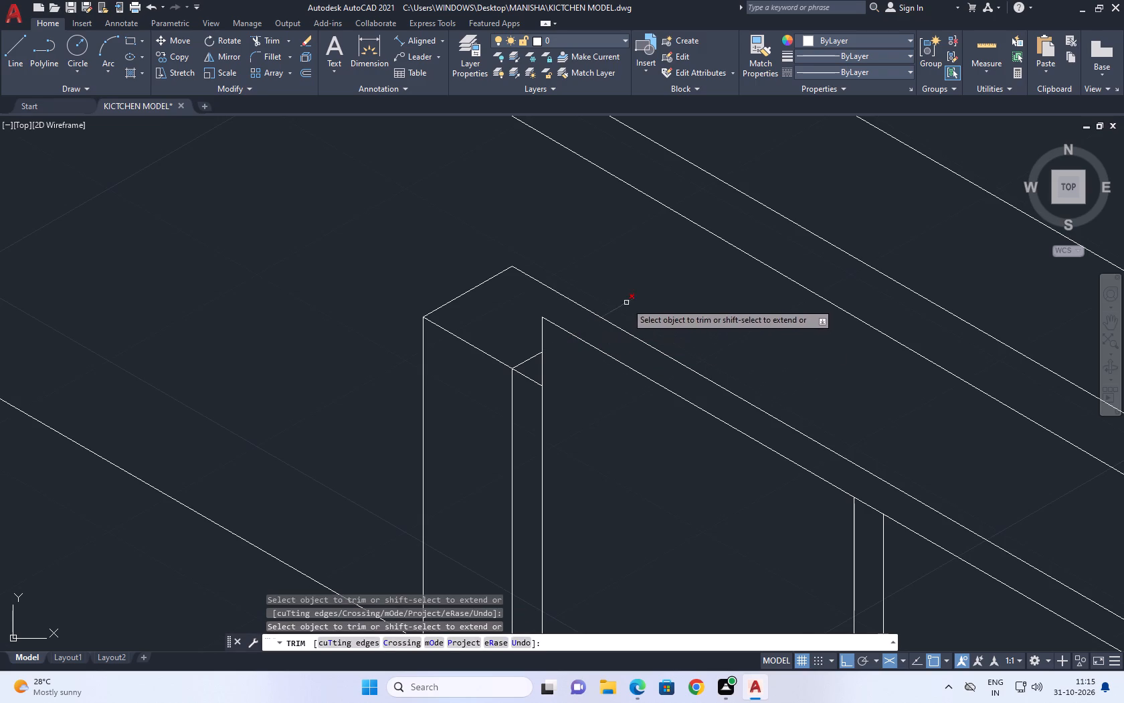
pyautogui.click(626, 303)
pyautogui.scroll(-2, 665, 327)
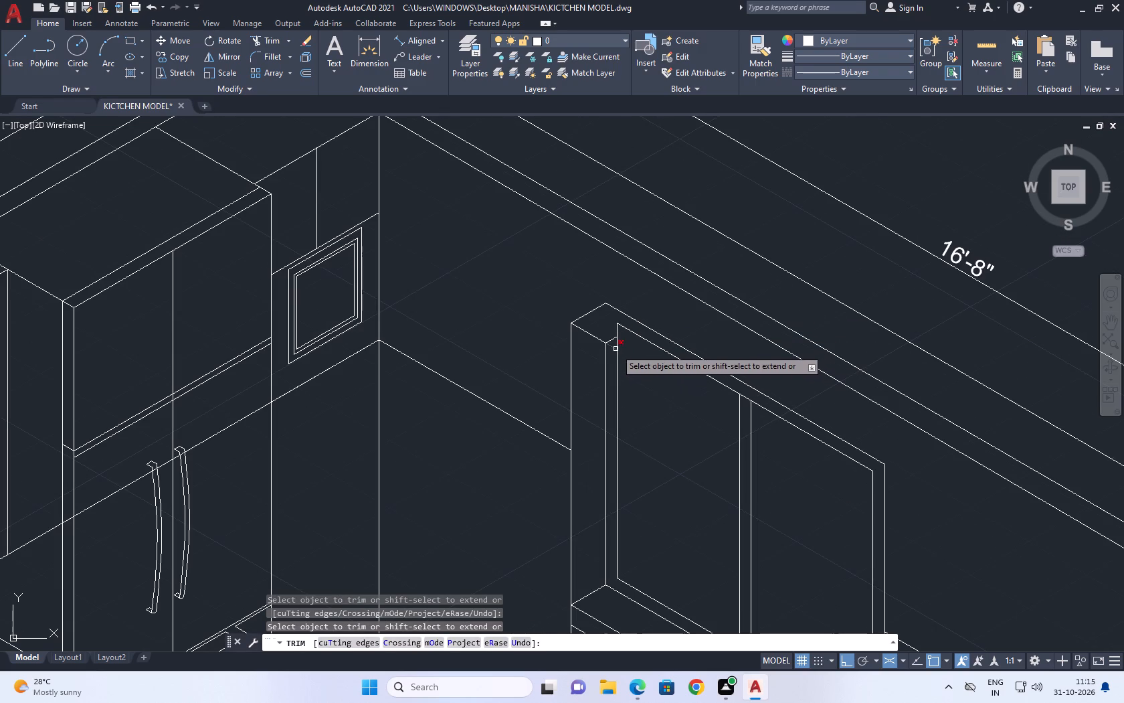
pyautogui.click(614, 347)
pyautogui.scroll(-1, 670, 309)
pyautogui.press('Escape')
pyautogui.middleClick(649, 438)
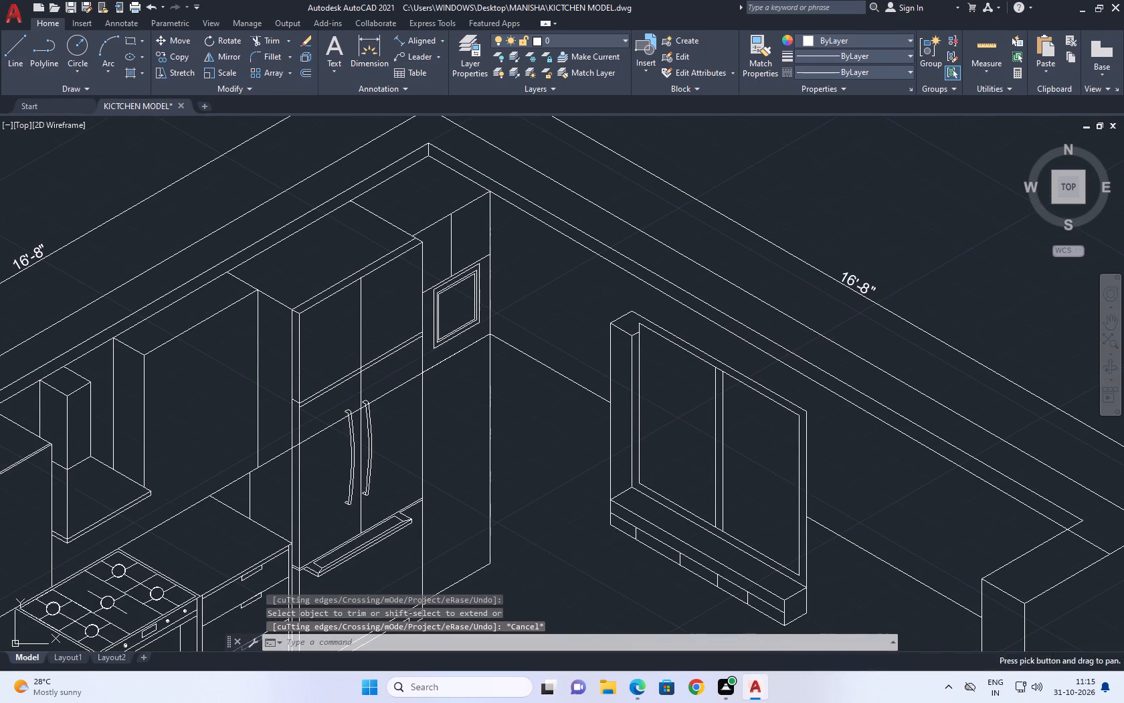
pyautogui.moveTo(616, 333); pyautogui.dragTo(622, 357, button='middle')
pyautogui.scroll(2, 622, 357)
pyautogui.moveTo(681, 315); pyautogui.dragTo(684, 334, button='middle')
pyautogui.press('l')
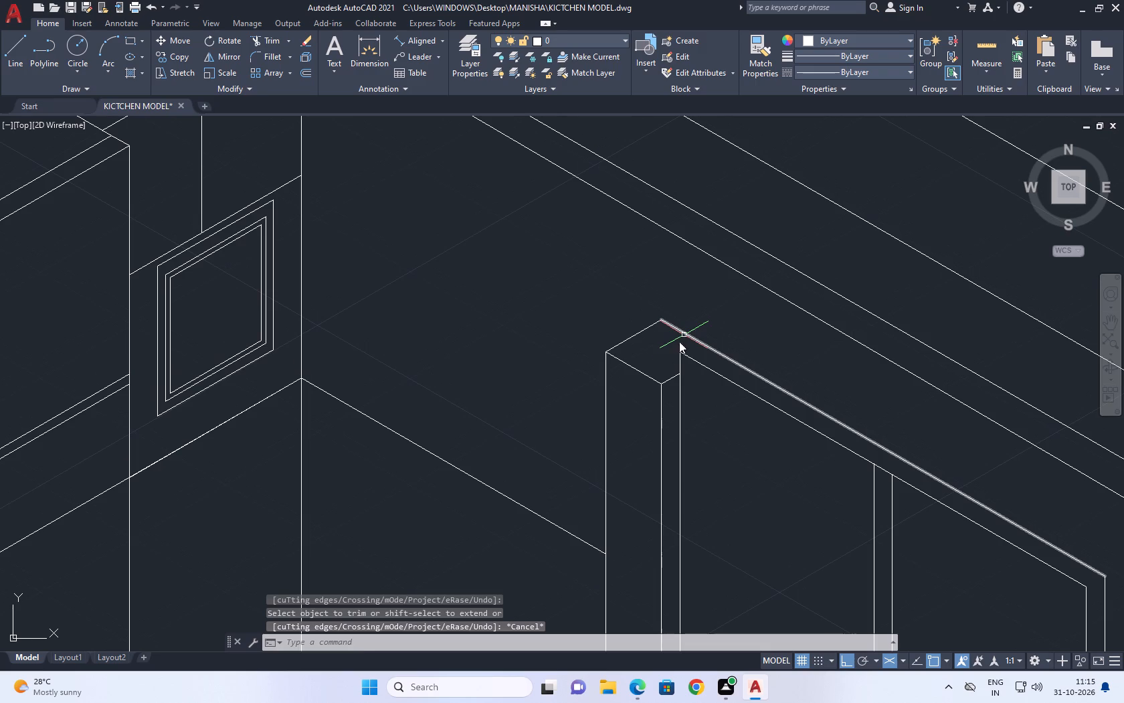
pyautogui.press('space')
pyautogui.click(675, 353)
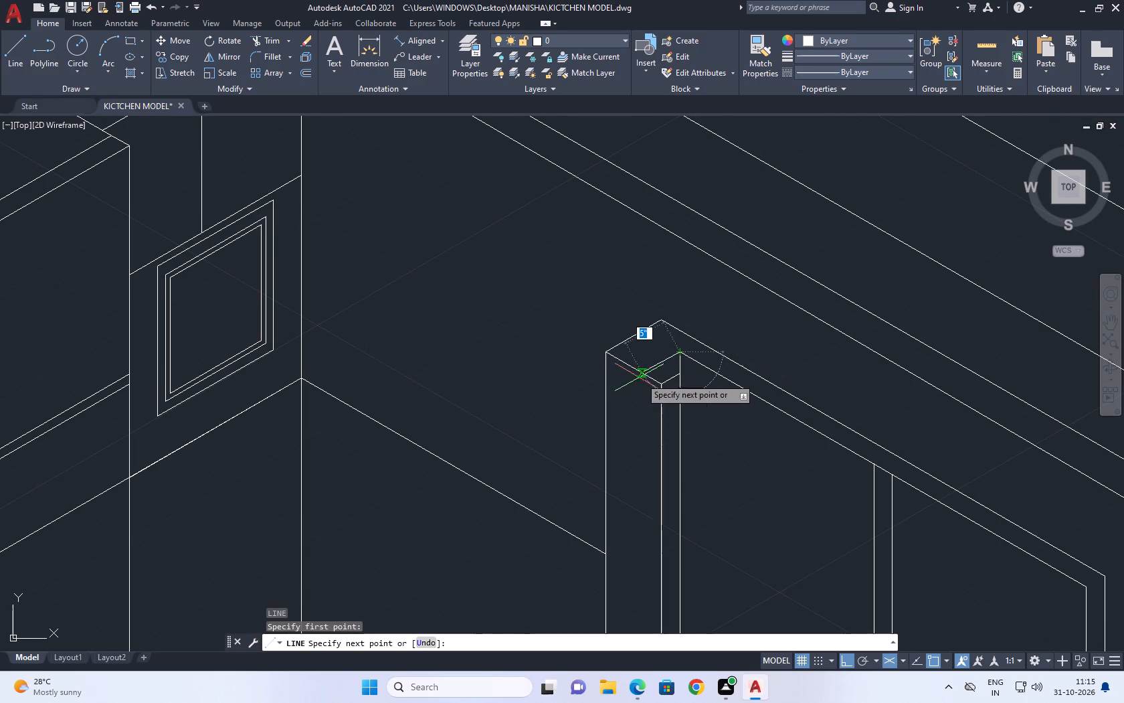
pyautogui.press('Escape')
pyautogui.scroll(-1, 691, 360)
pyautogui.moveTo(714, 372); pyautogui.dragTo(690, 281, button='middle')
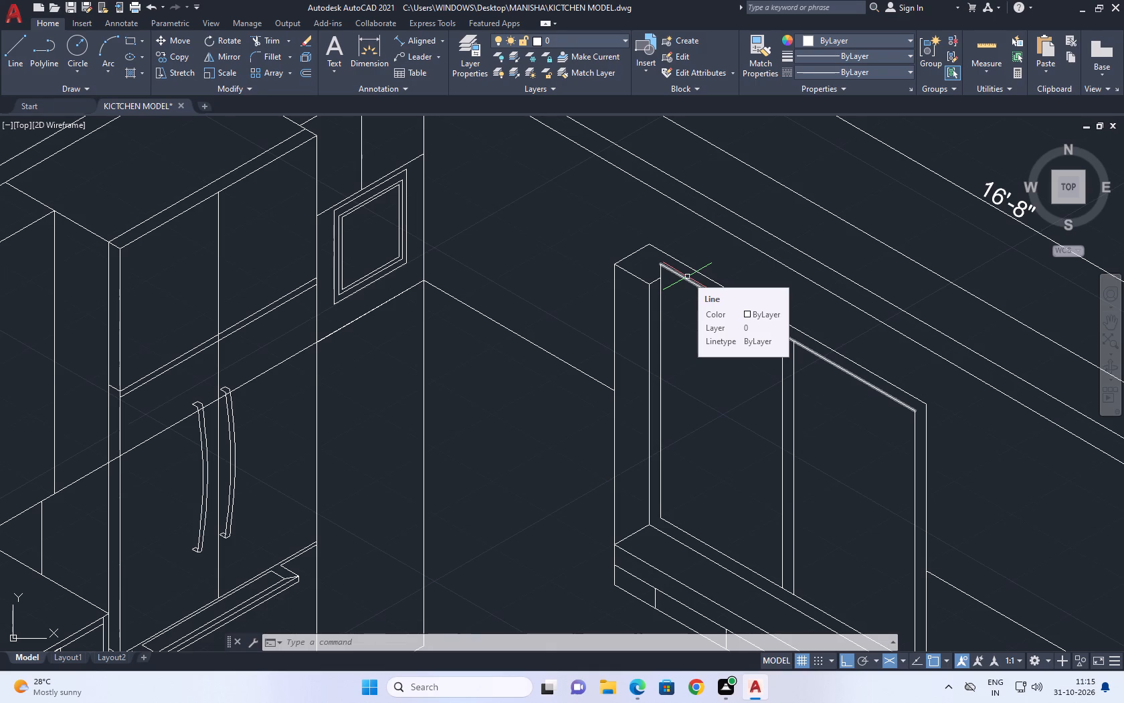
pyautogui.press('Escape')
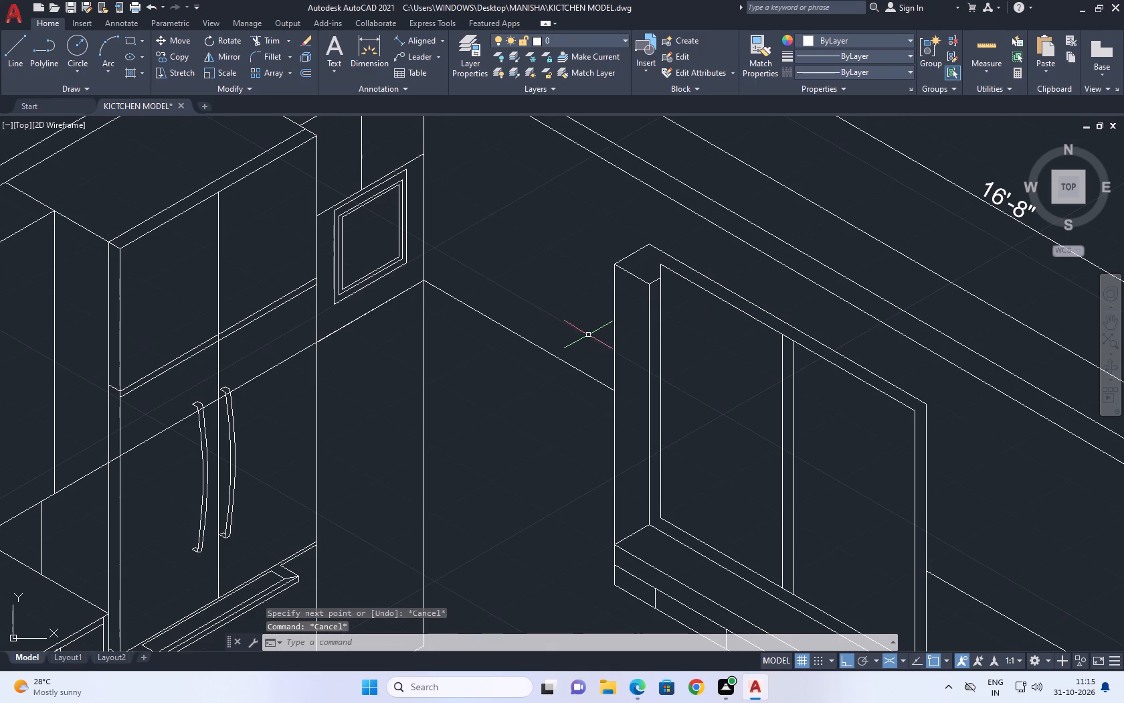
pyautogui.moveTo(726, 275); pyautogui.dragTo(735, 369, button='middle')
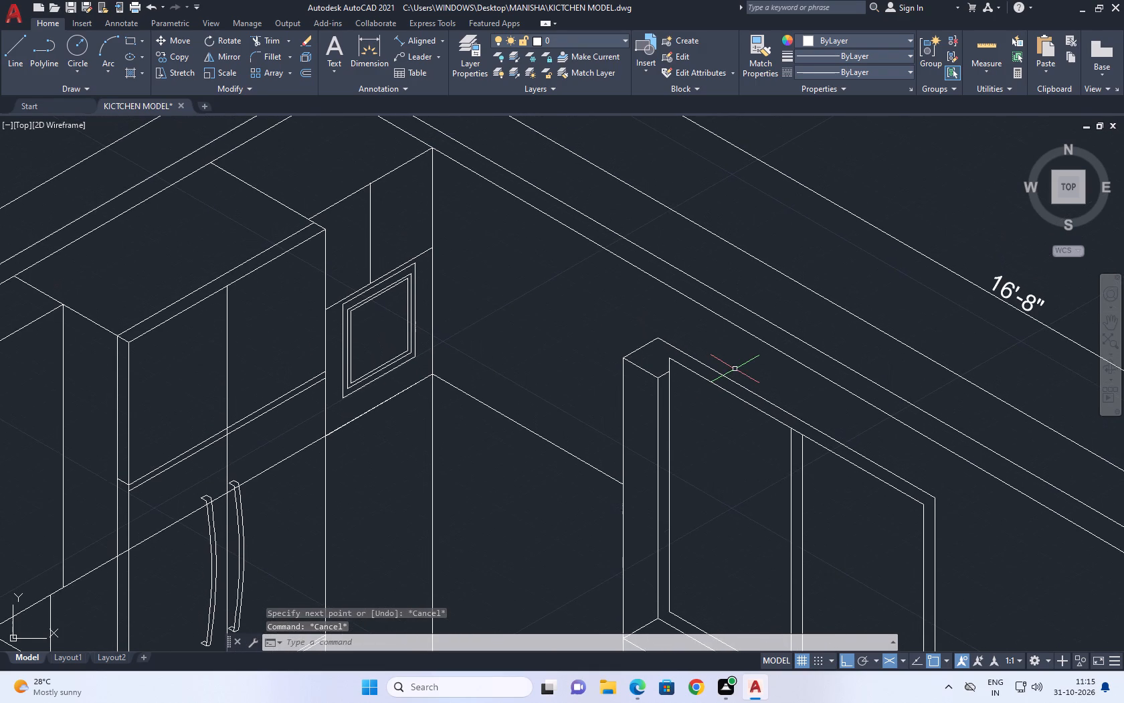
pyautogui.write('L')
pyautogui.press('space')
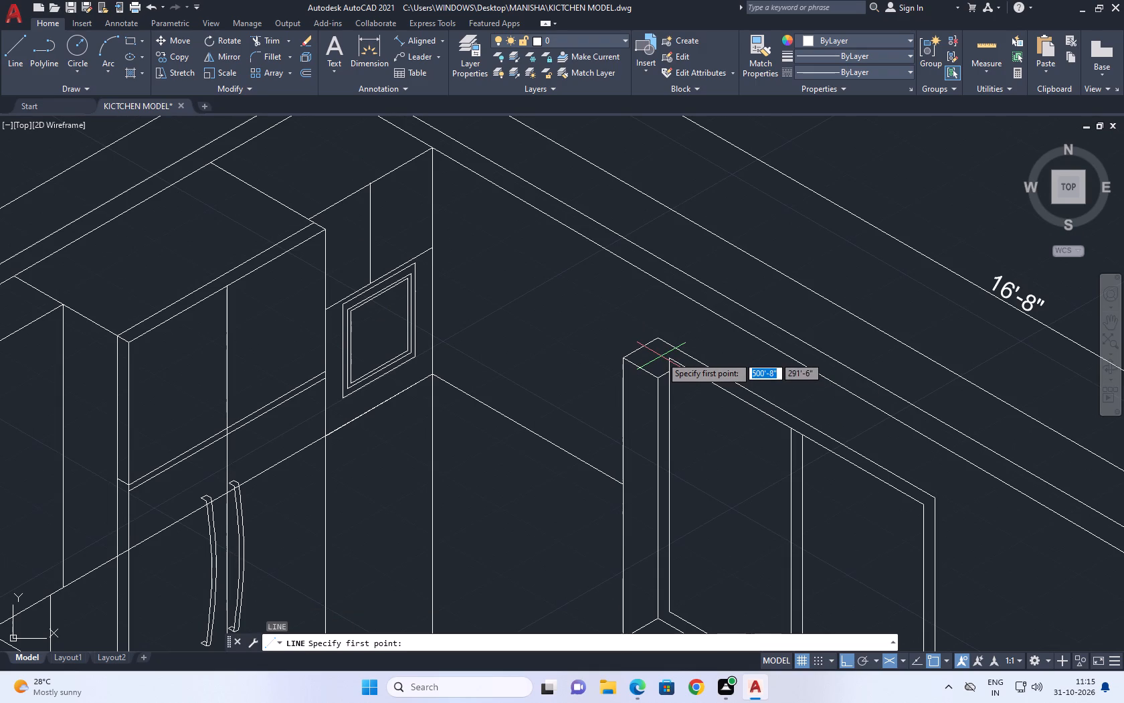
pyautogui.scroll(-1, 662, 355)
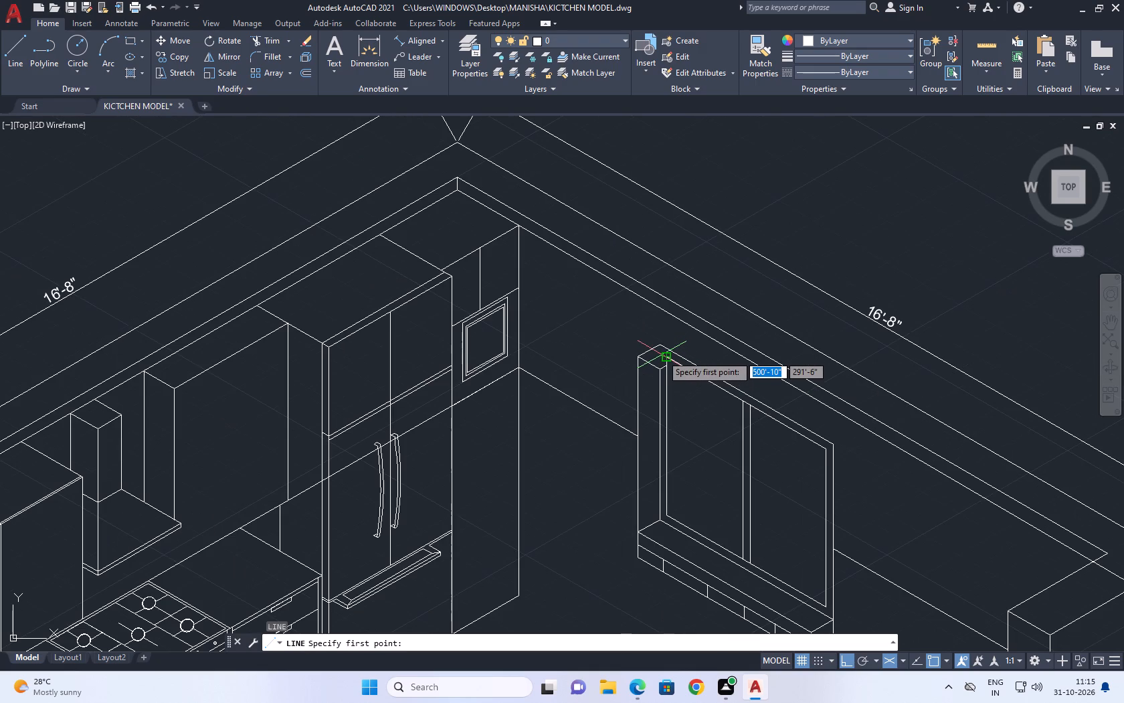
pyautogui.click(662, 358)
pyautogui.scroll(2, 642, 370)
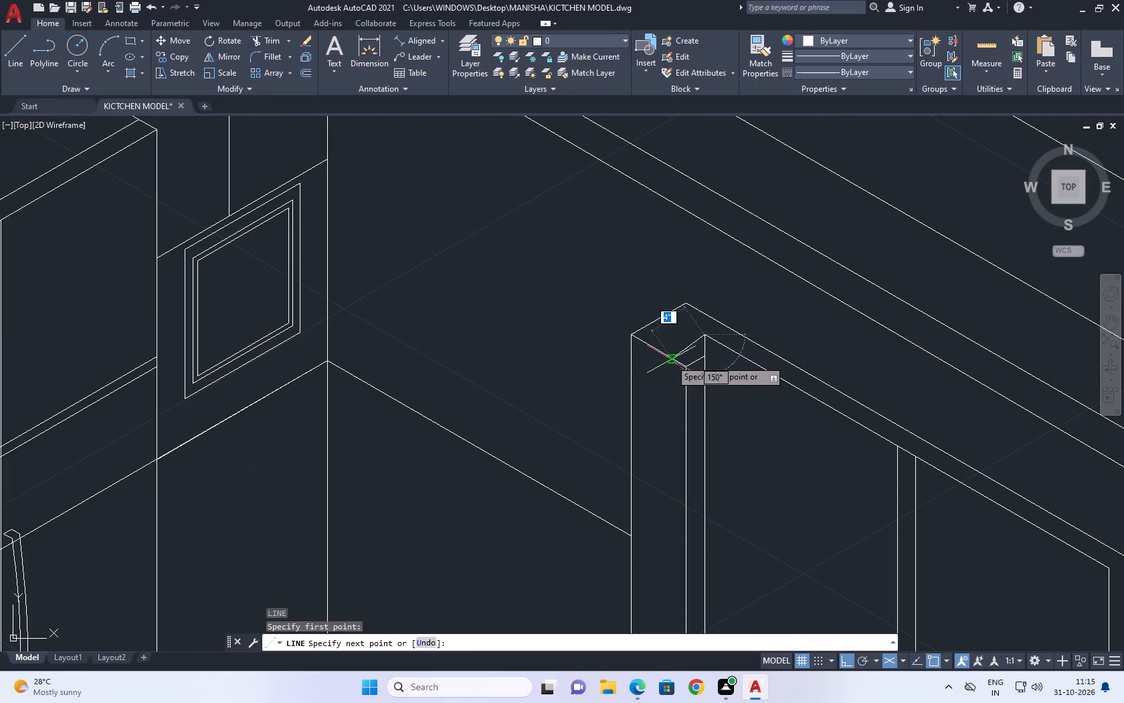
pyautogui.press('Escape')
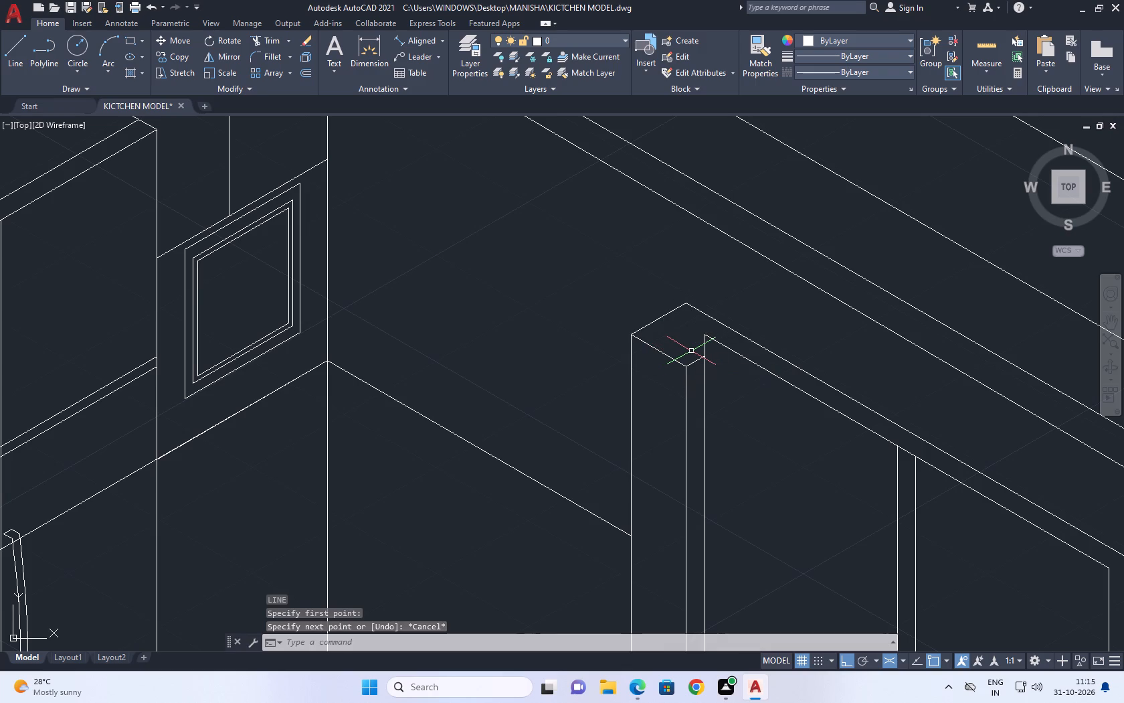
# Examine the window, the refrigerator wall corner and the end column for linework still missing along the window wall.
pyautogui.scroll(-2, 766, 458)
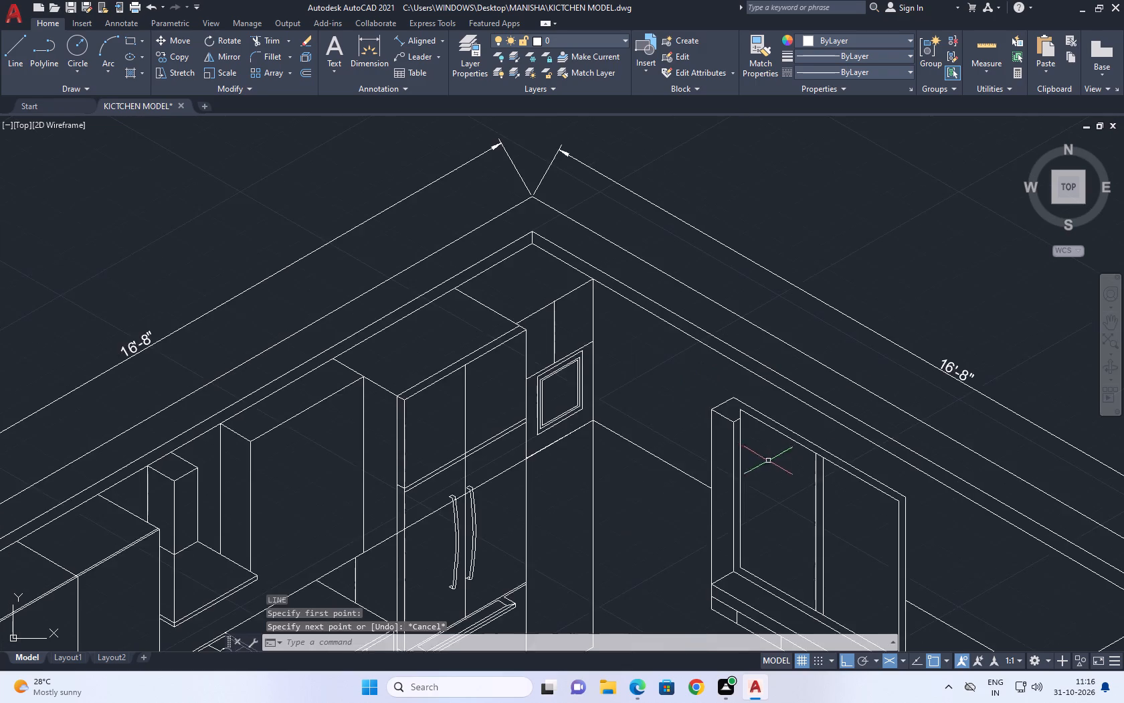
pyautogui.moveTo(768, 461); pyautogui.dragTo(742, 367, button='middle')
pyautogui.scroll(-1, 739, 422)
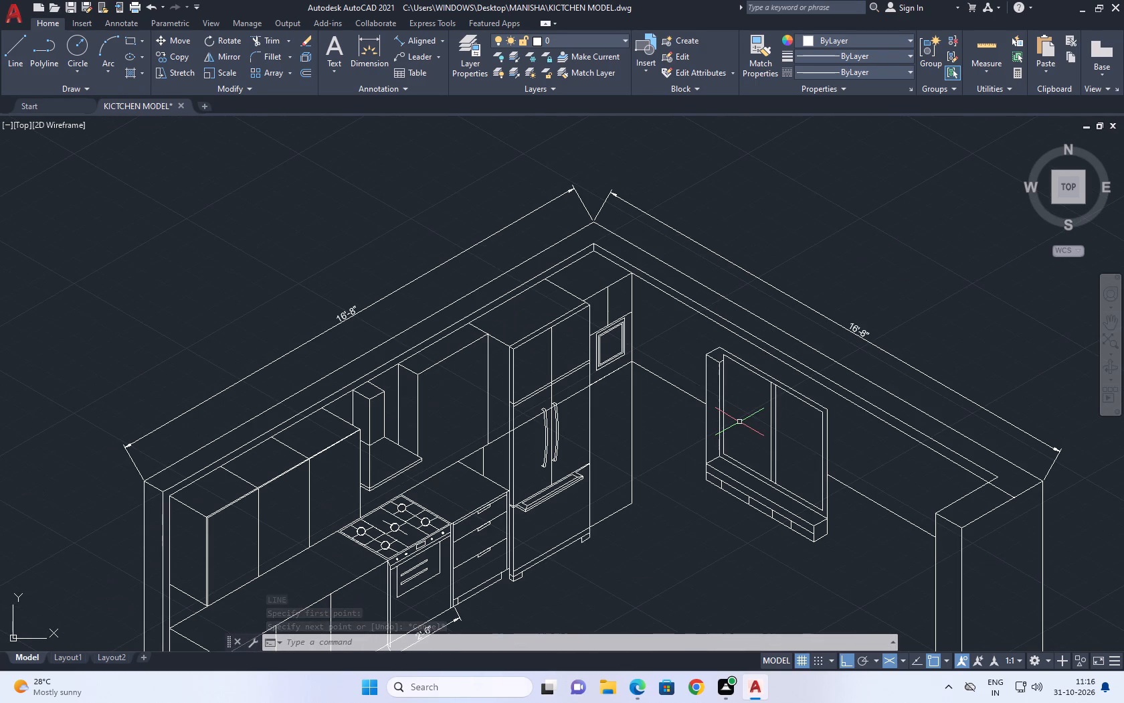
pyautogui.moveTo(646, 385); pyautogui.dragTo(738, 397, button='middle')
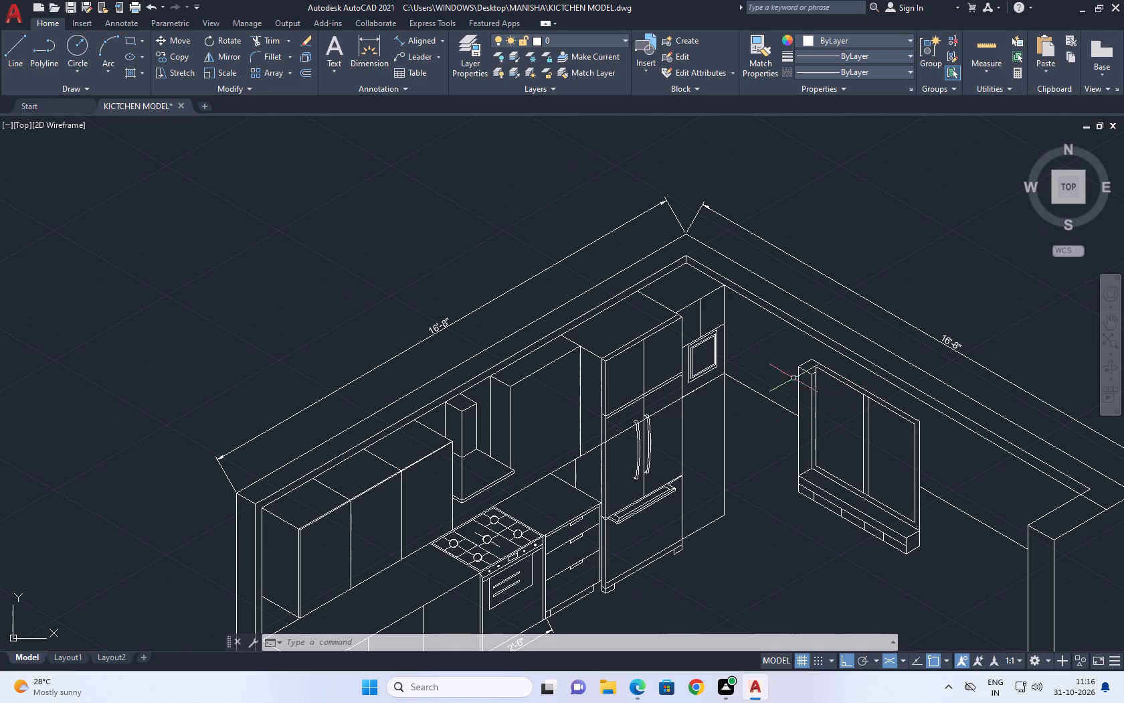
pyautogui.moveTo(786, 378); pyautogui.dragTo(848, 410, button='middle')
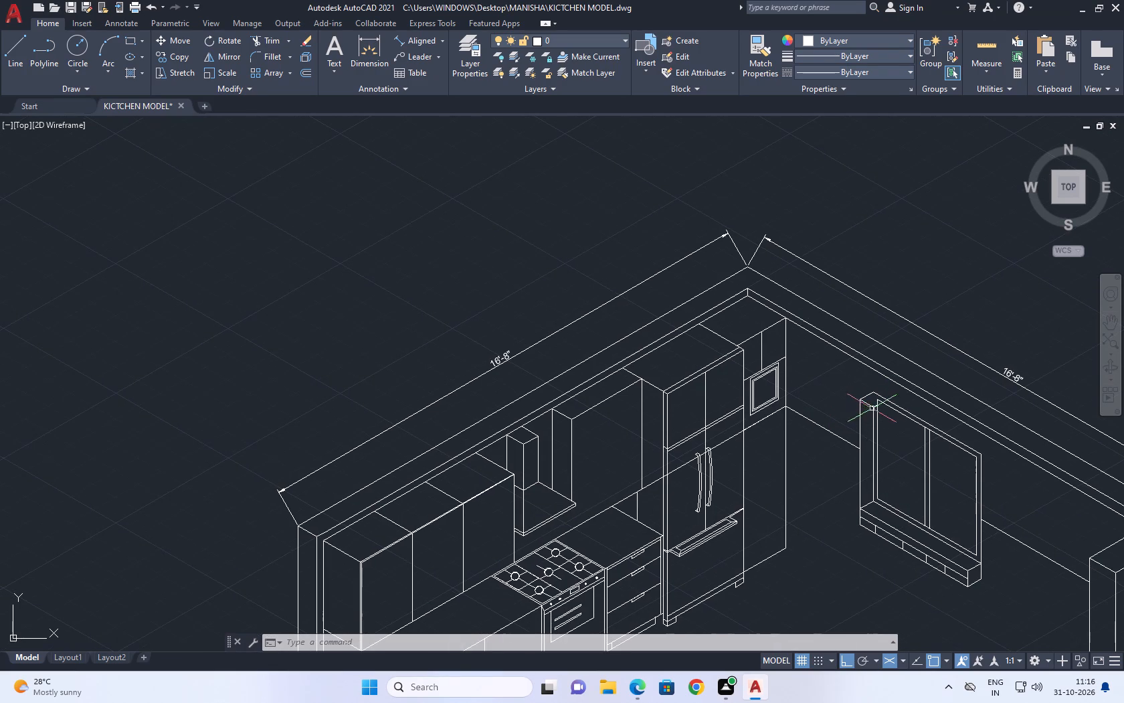
pyautogui.scroll(2, 790, 318)
pyautogui.moveTo(779, 315); pyautogui.dragTo(749, 303, button='middle')
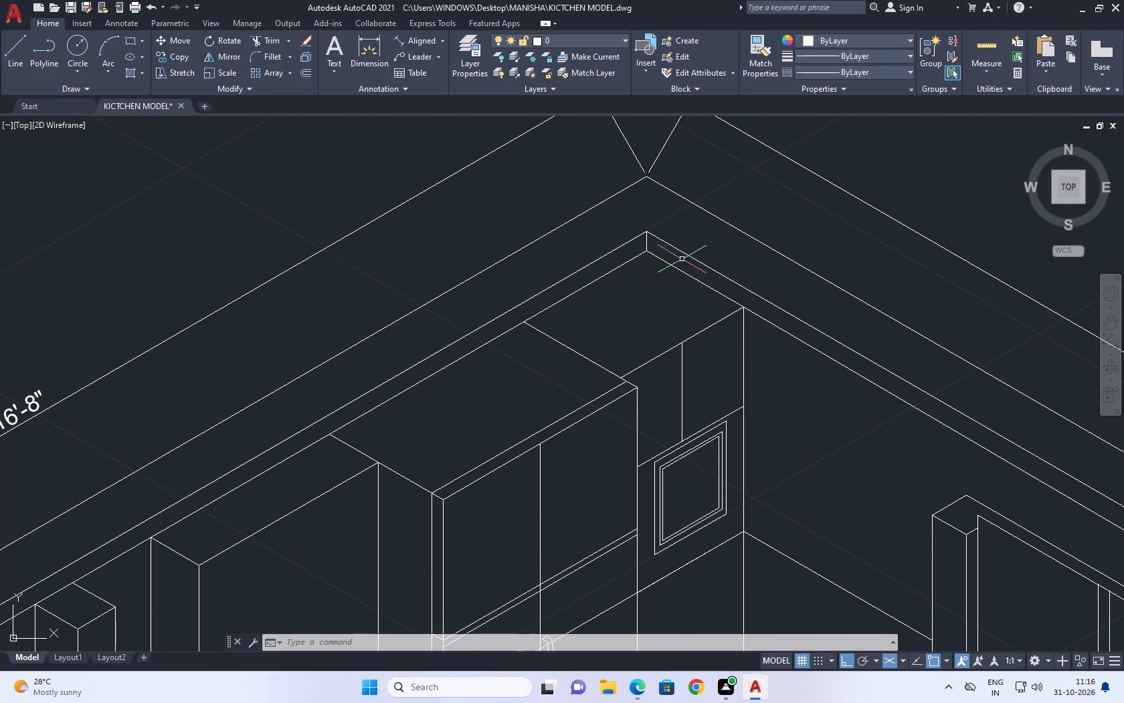
pyautogui.moveTo(773, 366); pyautogui.dragTo(677, 229, button='middle')
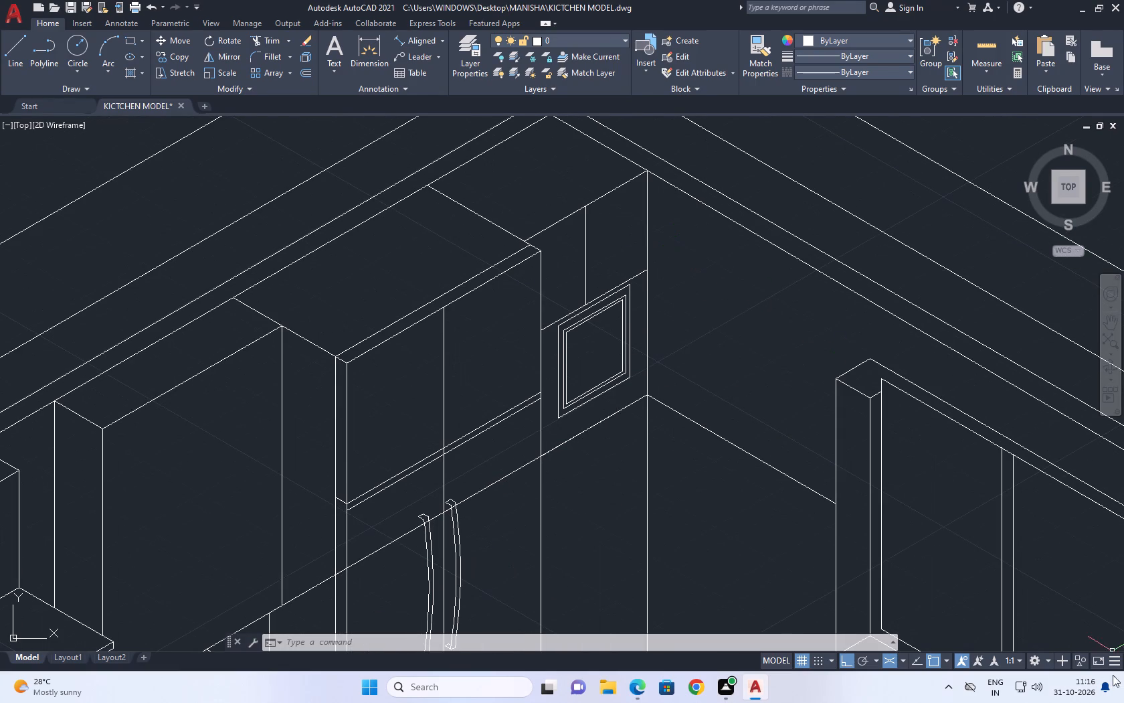
pyautogui.moveTo(860, 538); pyautogui.dragTo(820, 517, button='middle')
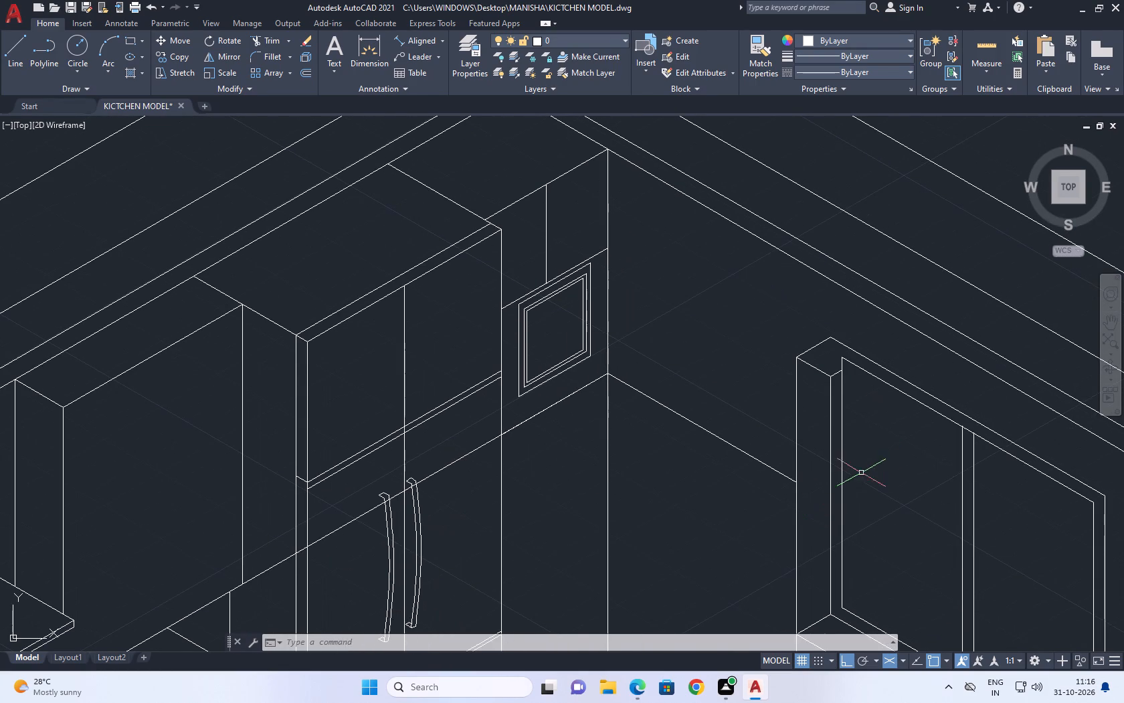
pyautogui.moveTo(747, 376); pyautogui.dragTo(764, 334, button='middle')
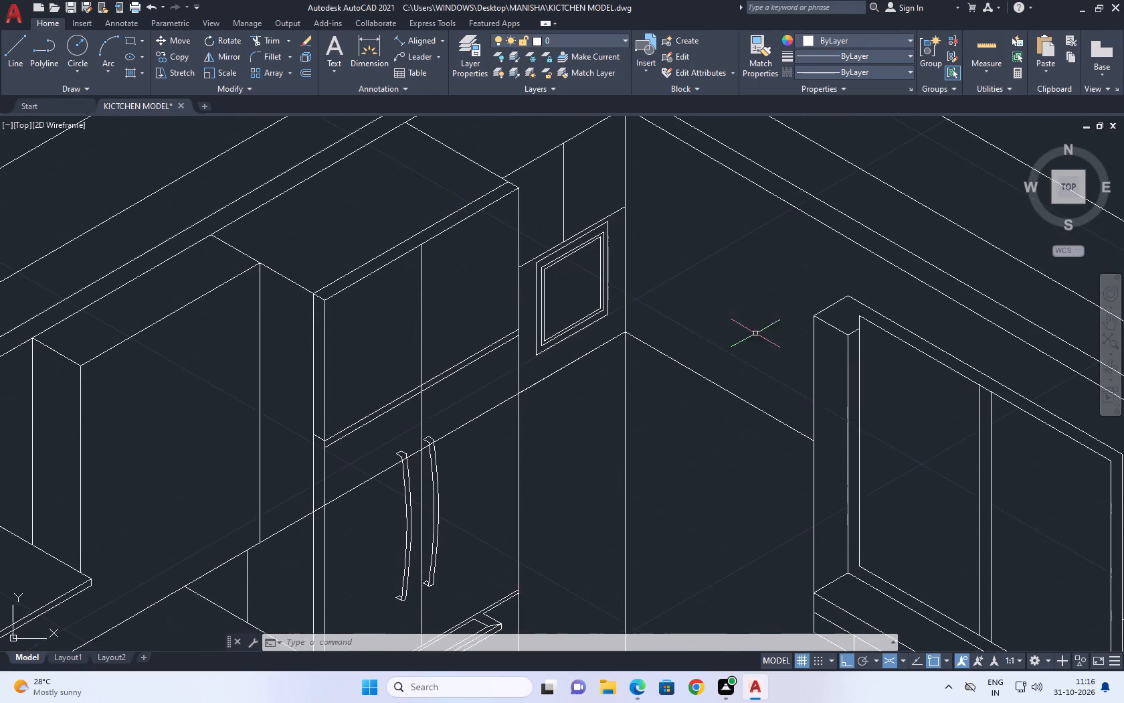
pyautogui.scroll(-2, 676, 435)
pyautogui.moveTo(968, 513); pyautogui.dragTo(928, 400, button='middle')
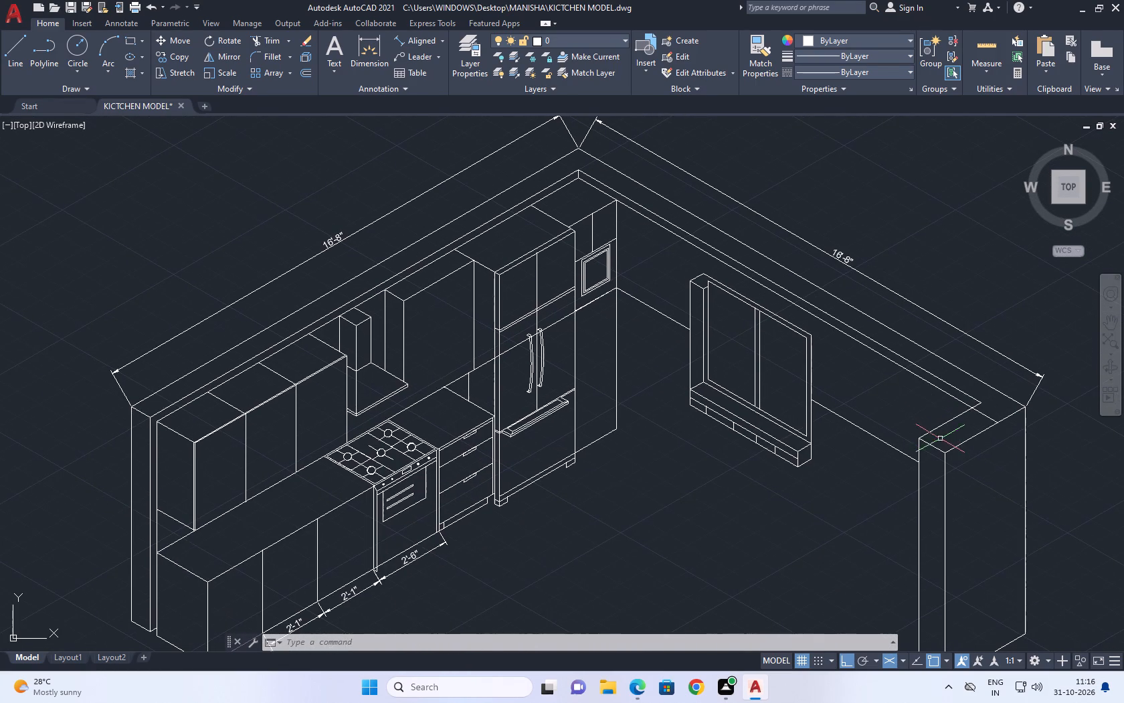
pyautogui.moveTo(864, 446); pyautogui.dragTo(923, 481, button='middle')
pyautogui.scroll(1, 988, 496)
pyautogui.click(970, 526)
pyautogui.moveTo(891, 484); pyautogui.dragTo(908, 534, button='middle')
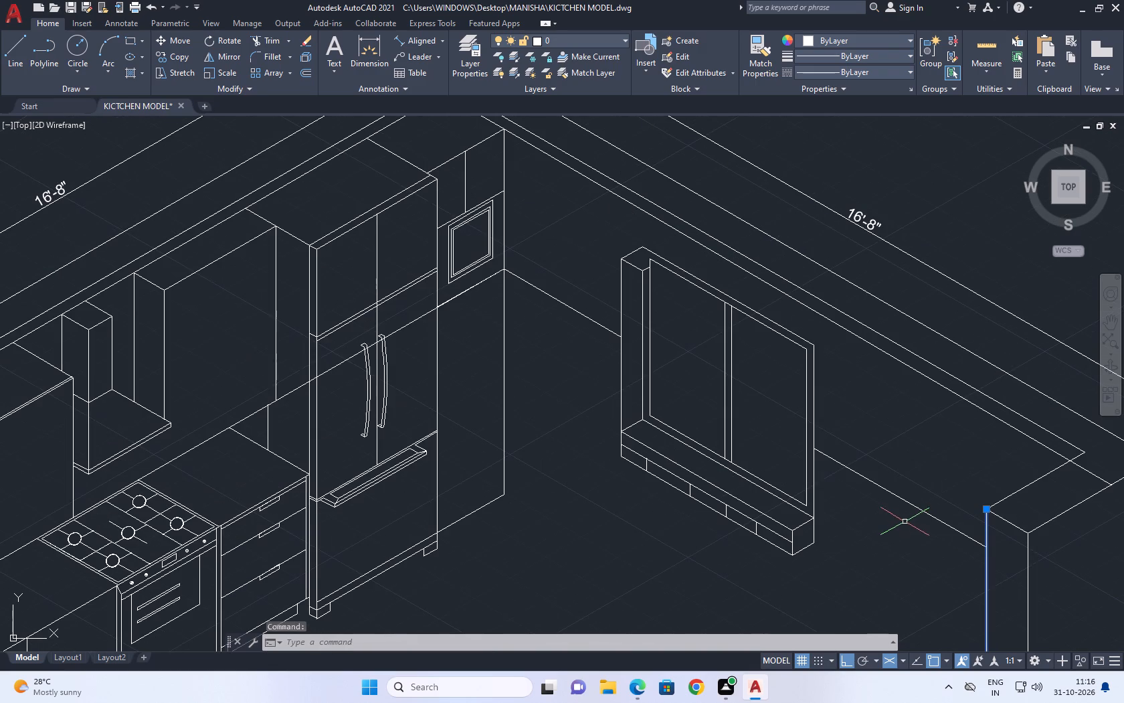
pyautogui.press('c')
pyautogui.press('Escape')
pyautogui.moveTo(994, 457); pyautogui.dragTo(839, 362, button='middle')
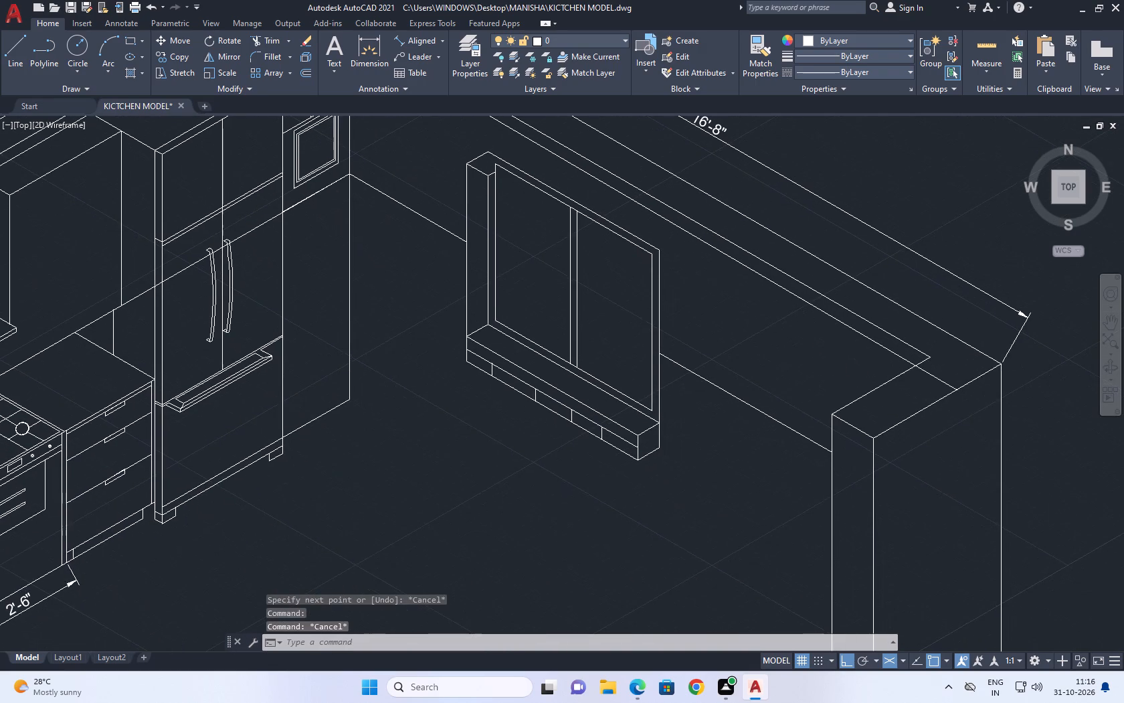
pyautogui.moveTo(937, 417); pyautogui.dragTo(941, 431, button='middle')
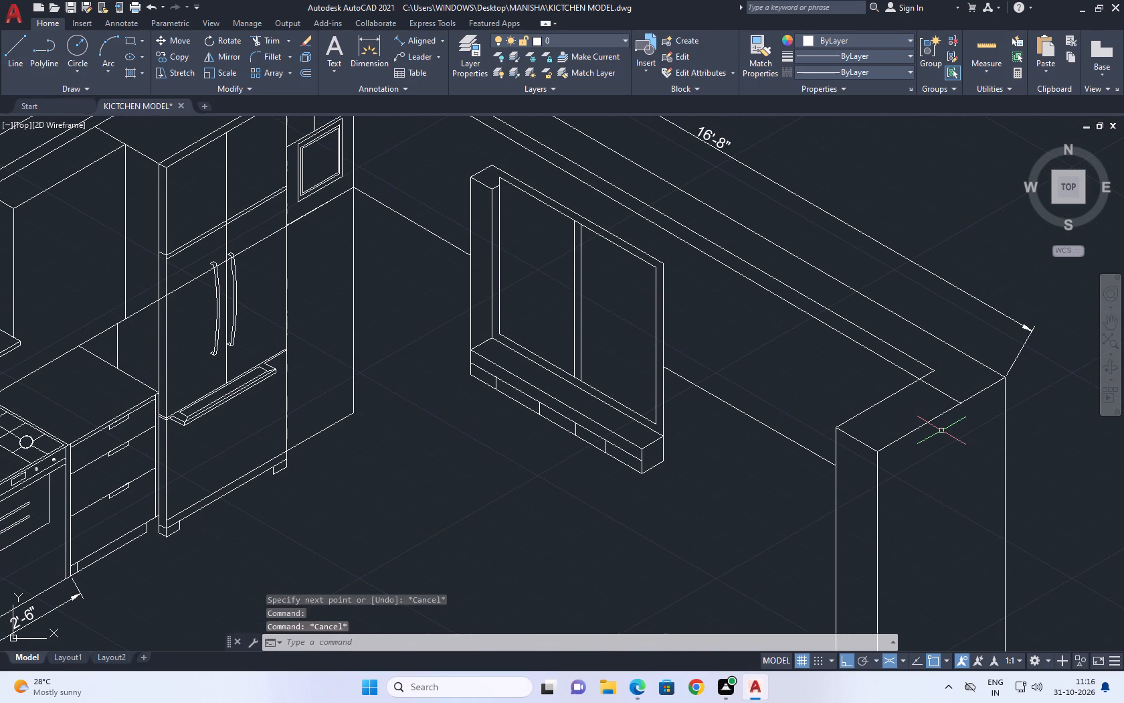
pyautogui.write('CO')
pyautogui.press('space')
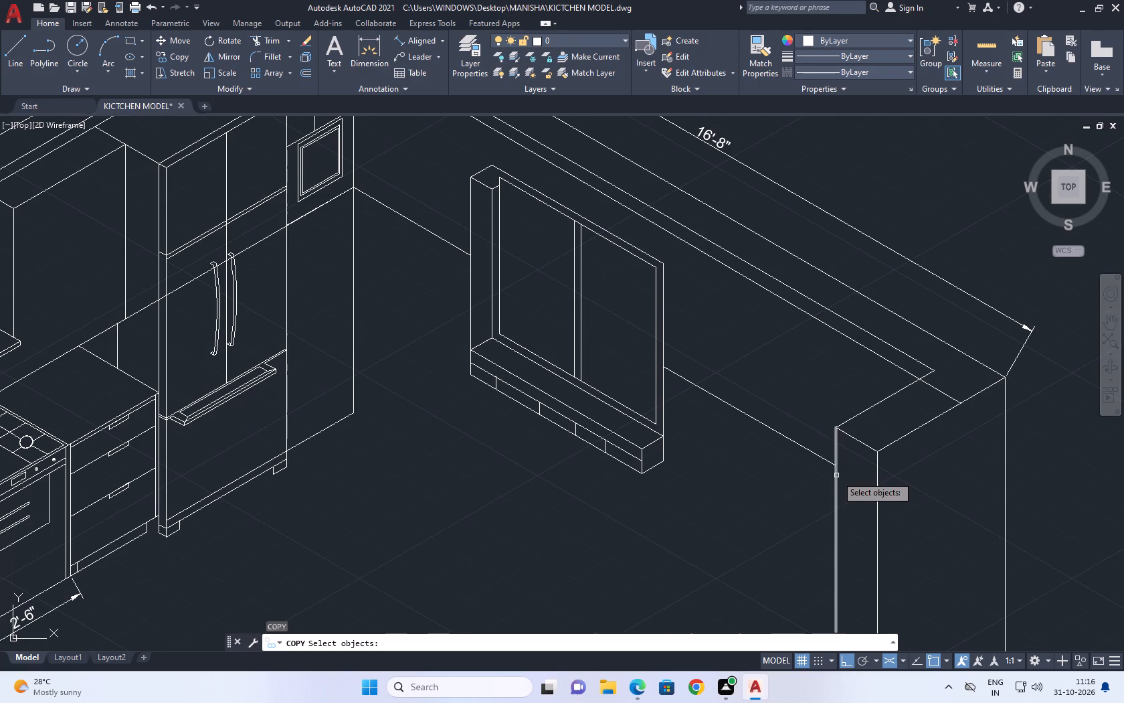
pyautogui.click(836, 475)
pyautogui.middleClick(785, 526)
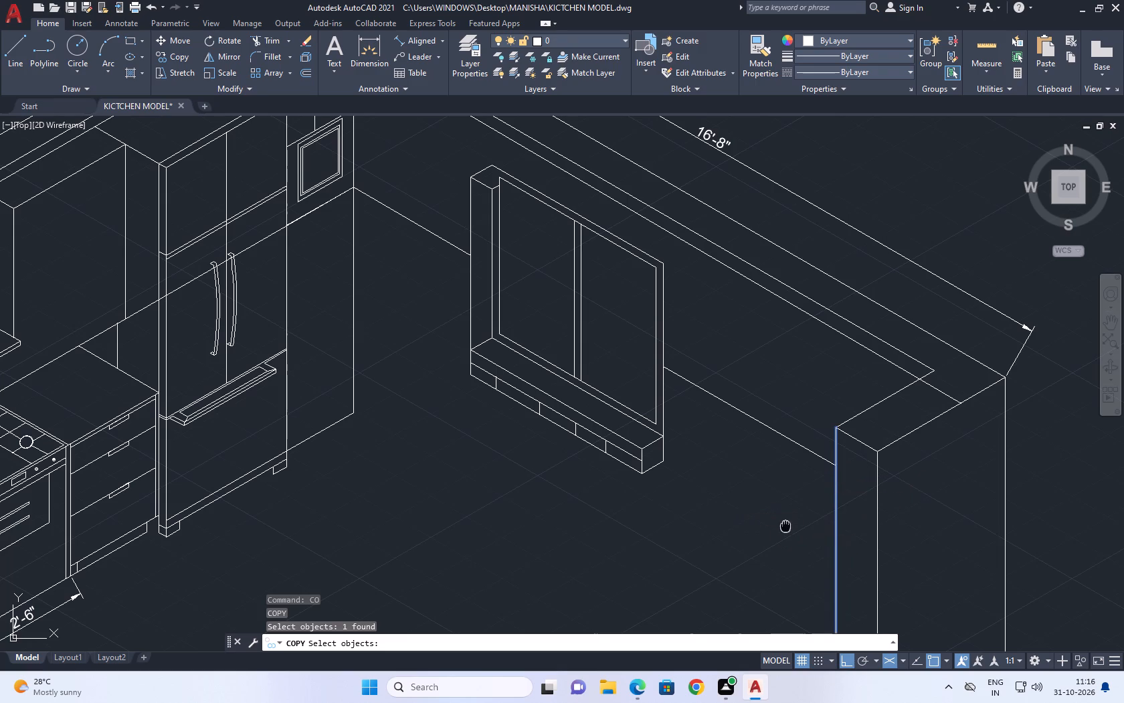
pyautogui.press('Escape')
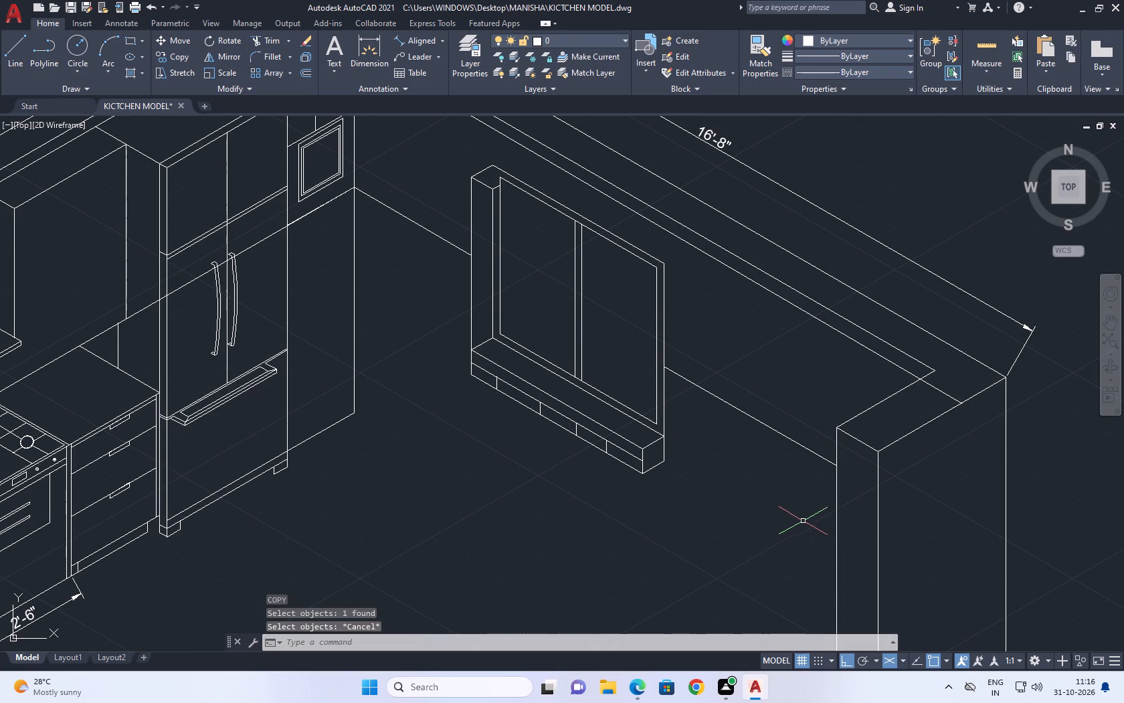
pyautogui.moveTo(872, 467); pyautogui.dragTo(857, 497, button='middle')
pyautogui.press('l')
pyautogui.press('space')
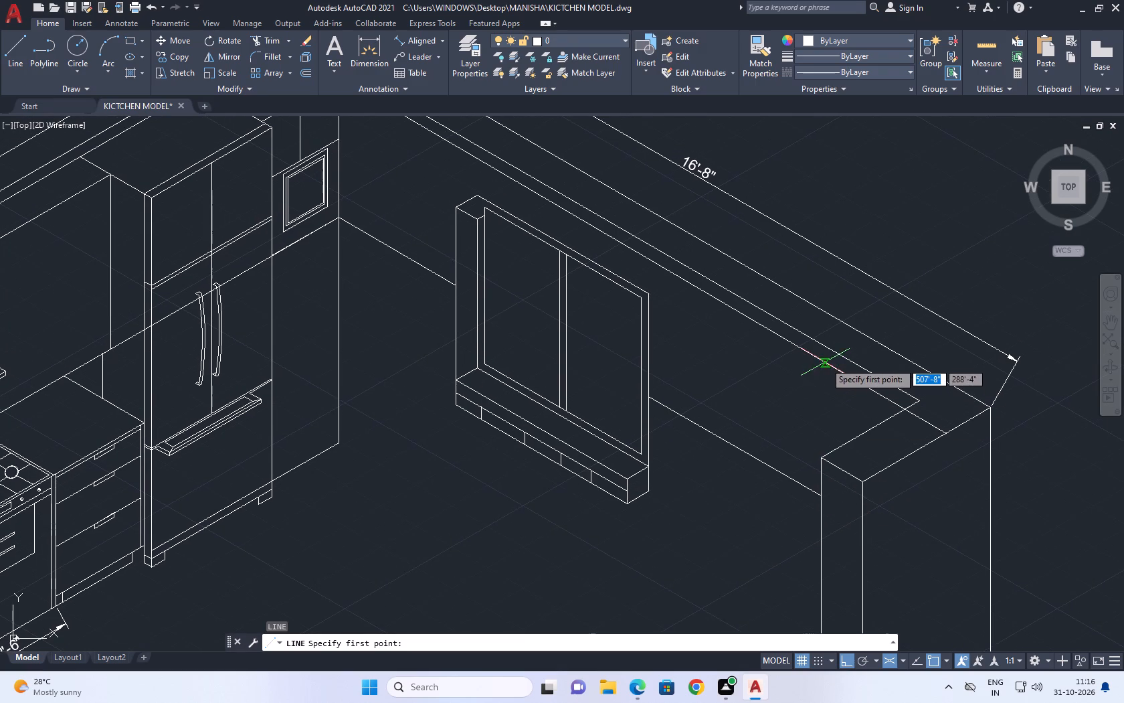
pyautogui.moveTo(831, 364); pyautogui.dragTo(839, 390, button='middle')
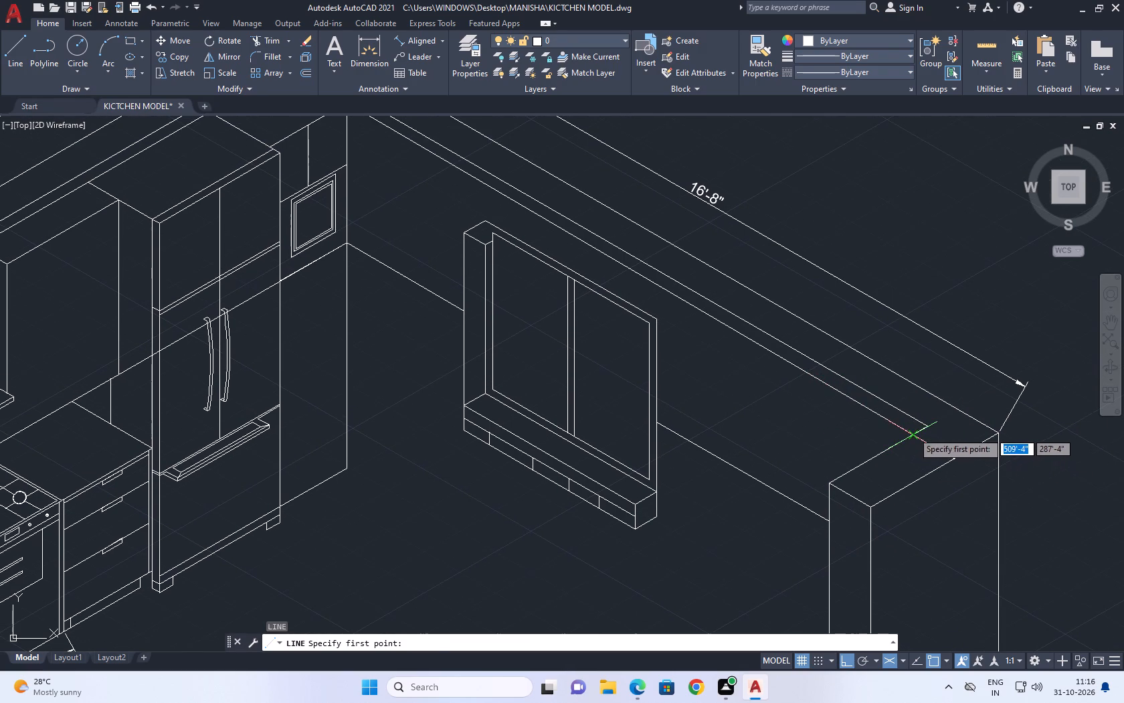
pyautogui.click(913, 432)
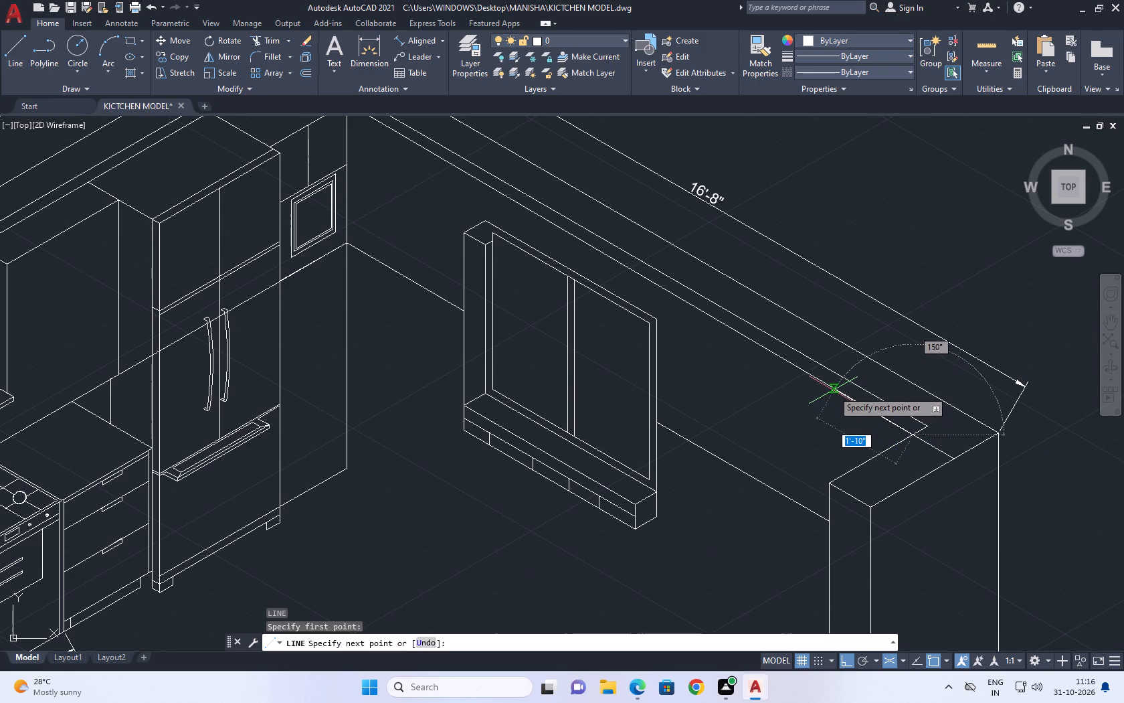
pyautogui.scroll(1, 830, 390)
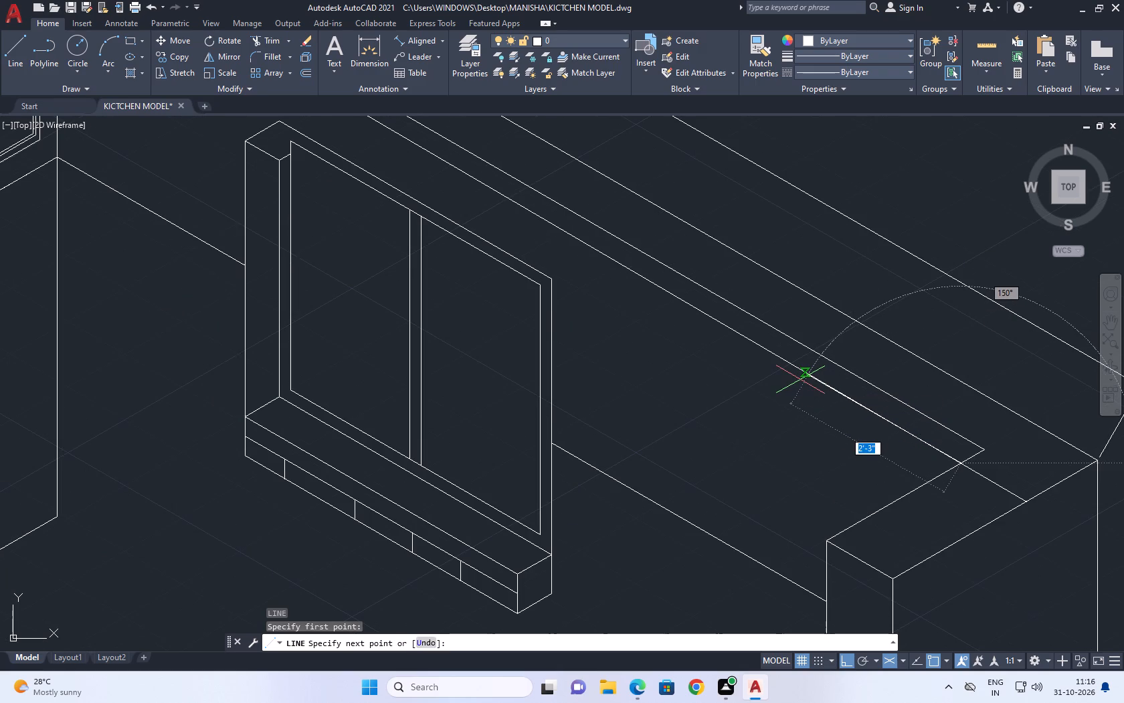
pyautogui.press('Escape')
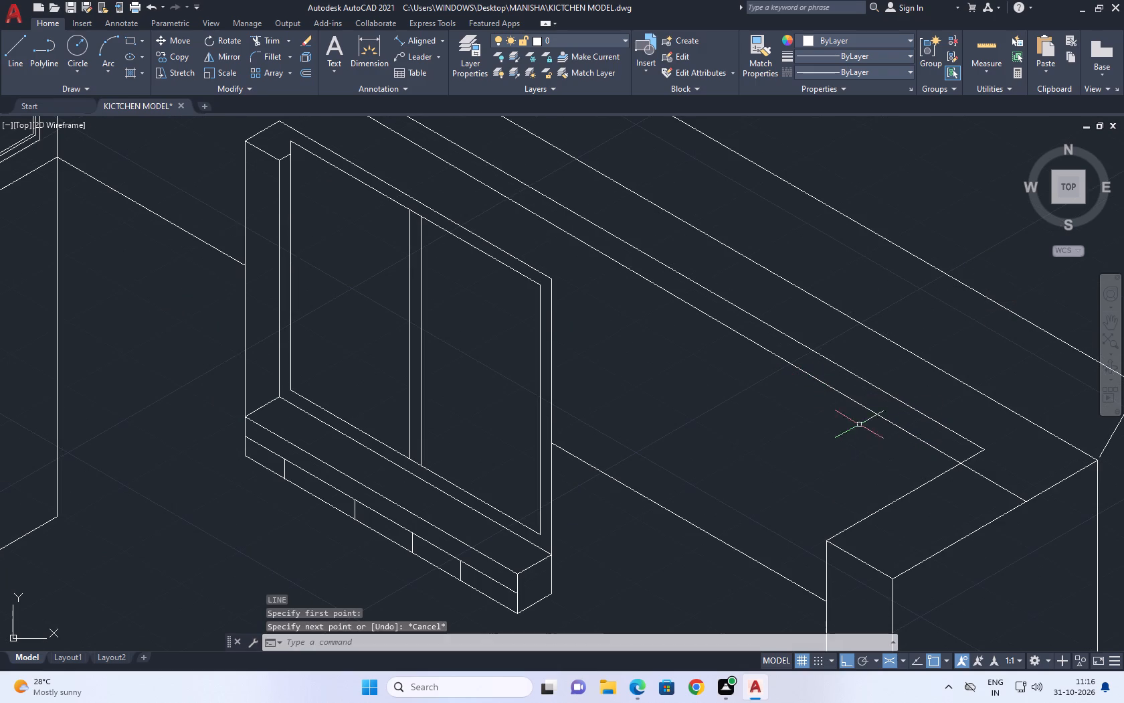
# Copy the end column's top edge that meets the window wall 2' along the wall toward the window.
pyautogui.click(946, 493)
pyautogui.click(895, 467)
pyautogui.write('CO')
pyautogui.press('space')
pyautogui.click(899, 482)
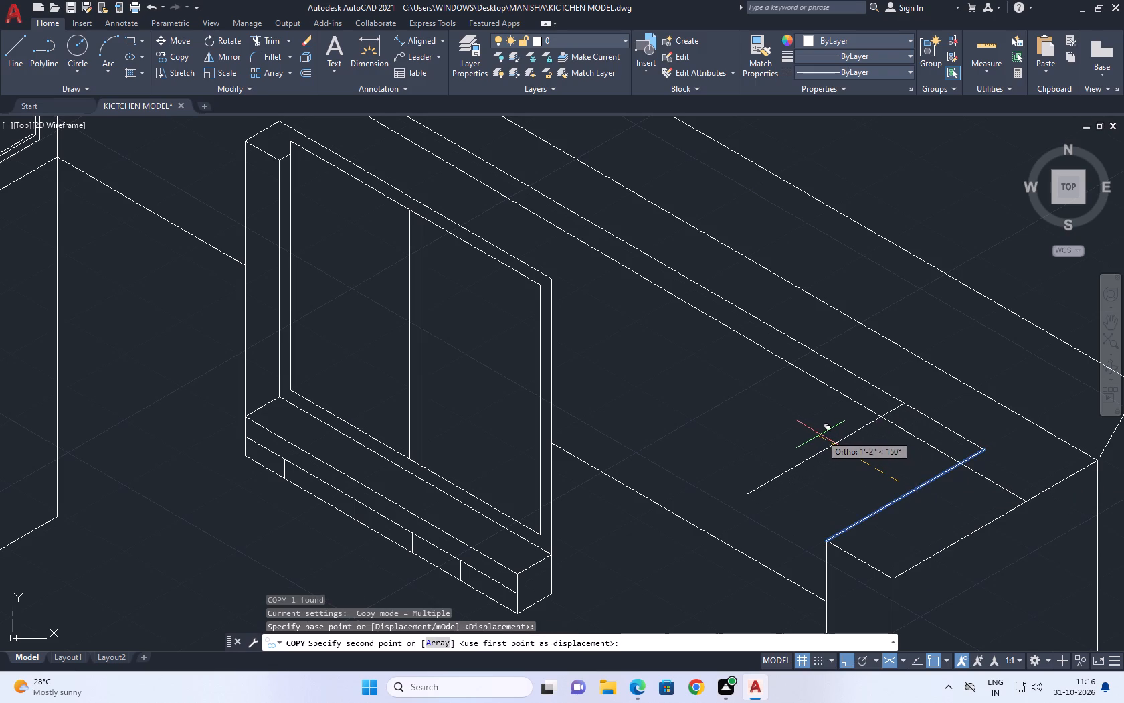
pyautogui.write("2'")
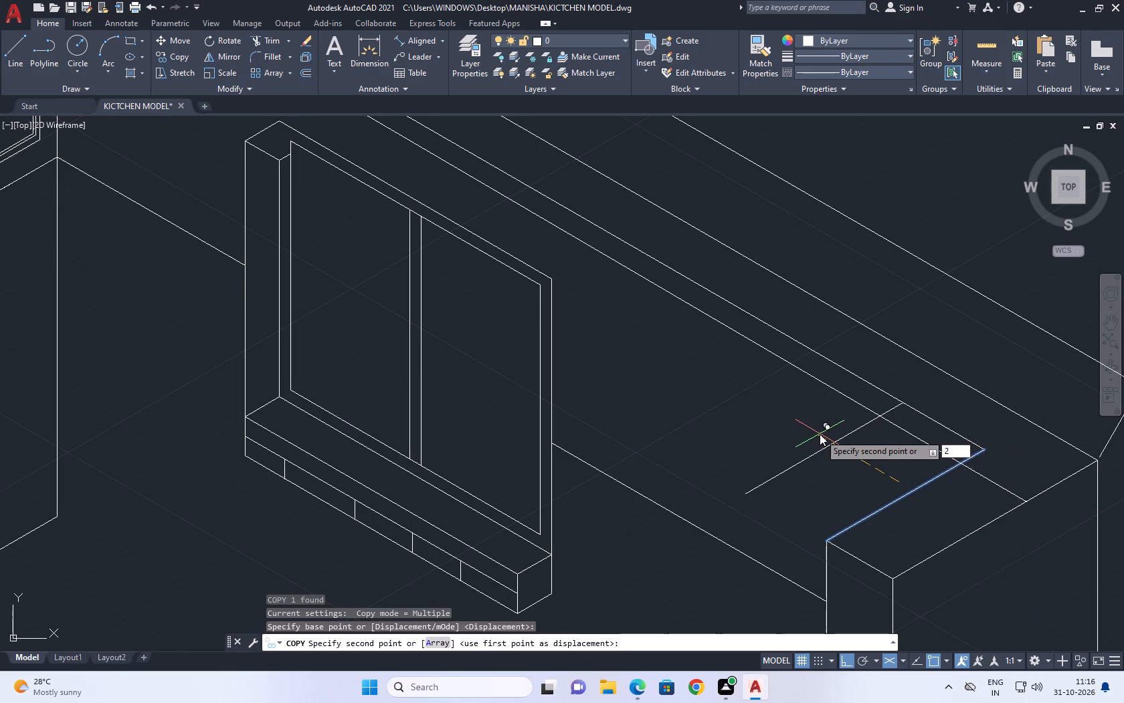
pyautogui.press('space')
pyautogui.press('Escape')
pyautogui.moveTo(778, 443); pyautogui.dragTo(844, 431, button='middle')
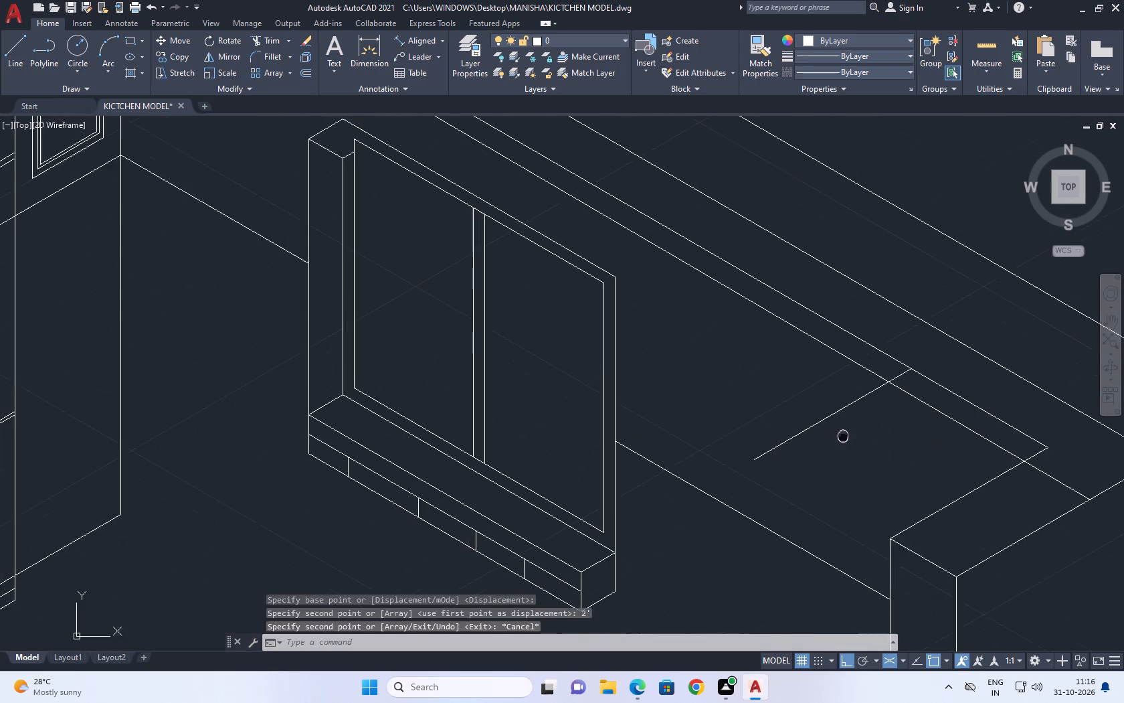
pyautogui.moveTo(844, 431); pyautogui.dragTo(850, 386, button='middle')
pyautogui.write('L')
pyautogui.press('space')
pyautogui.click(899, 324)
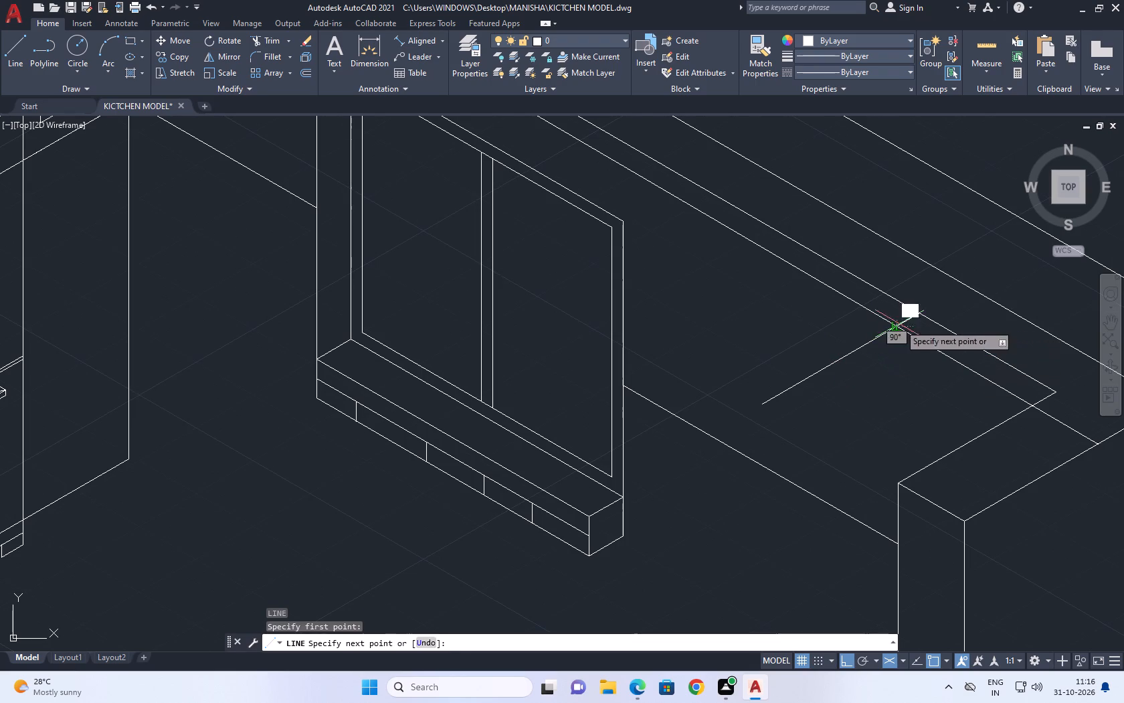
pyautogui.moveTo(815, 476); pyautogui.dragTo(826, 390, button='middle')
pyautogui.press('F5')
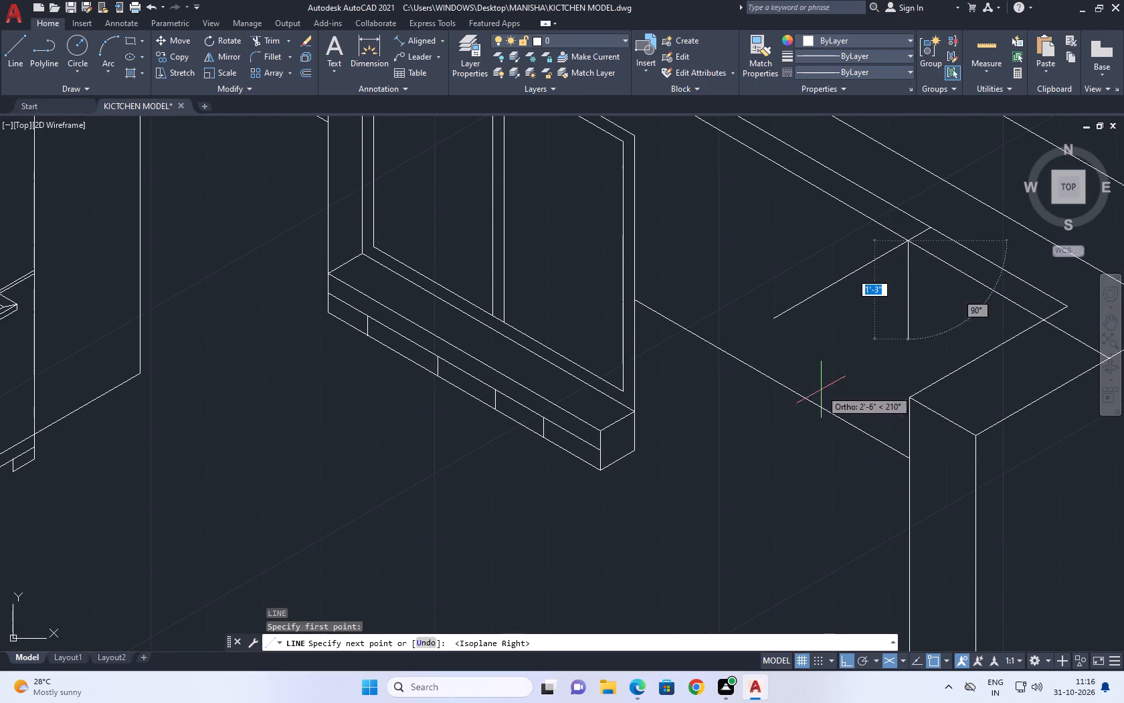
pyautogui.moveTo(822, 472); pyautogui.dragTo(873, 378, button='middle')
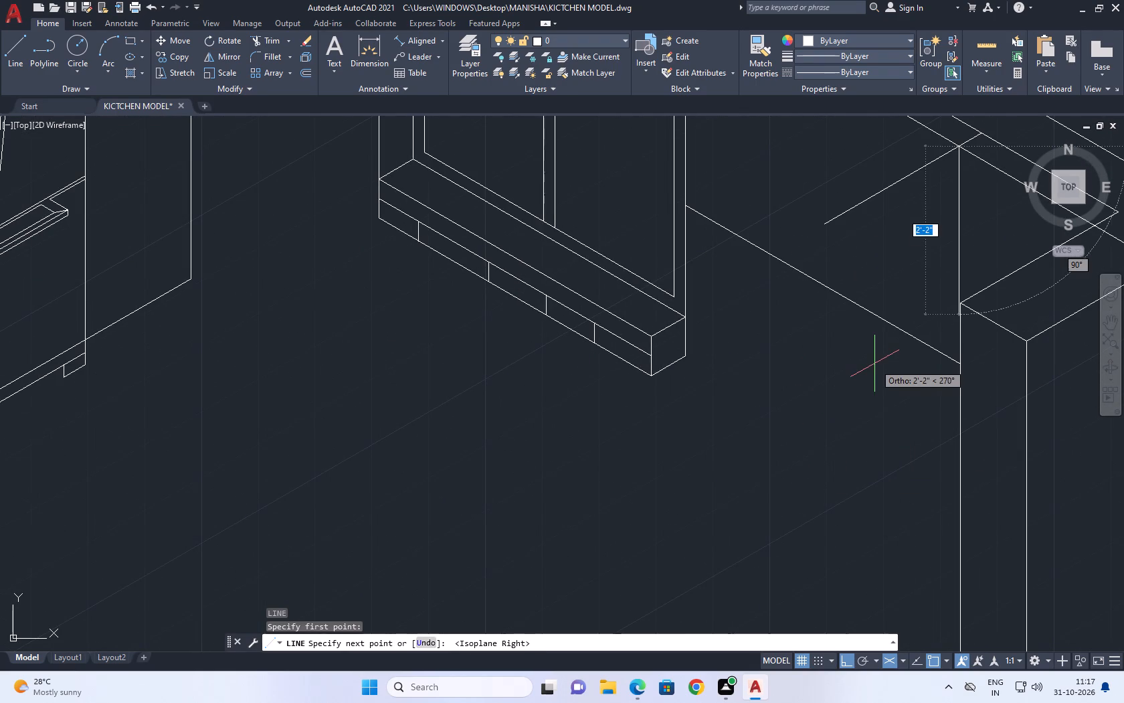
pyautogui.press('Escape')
# Move the copied column top edge another 1' along the wall toward the window.
pyautogui.moveTo(904, 297); pyautogui.dragTo(764, 522, button='middle')
pyautogui.click(855, 392)
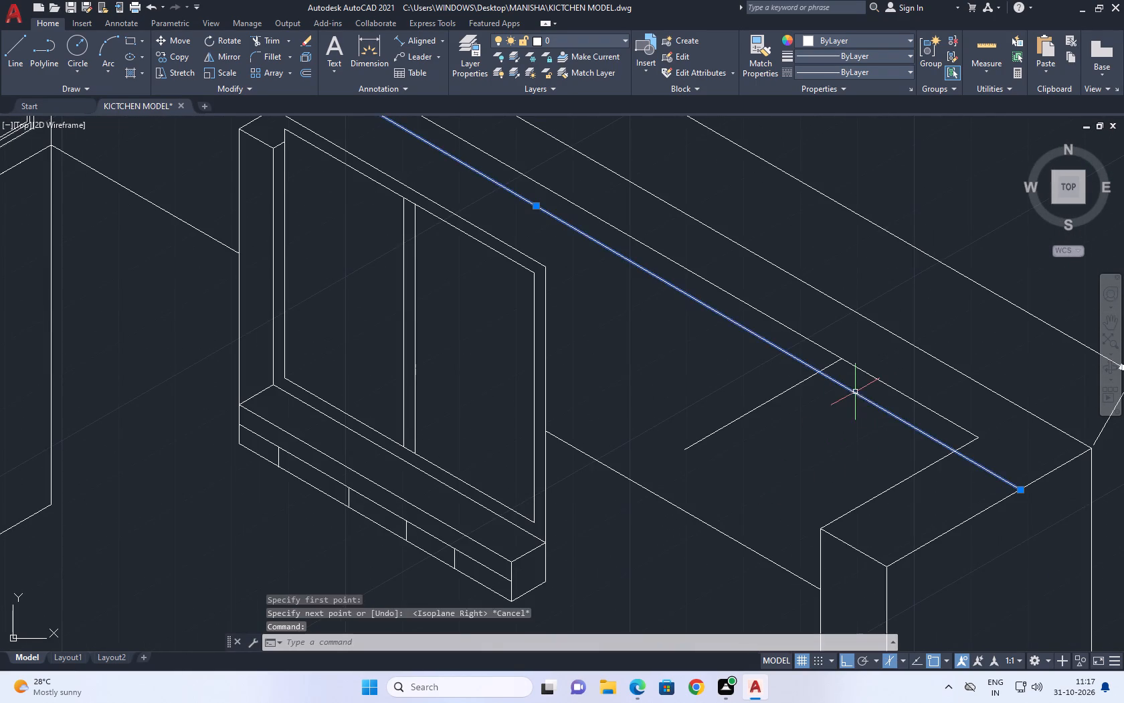
pyautogui.press('Escape')
pyautogui.click(804, 317)
pyautogui.moveTo(950, 507); pyautogui.dragTo(957, 510)
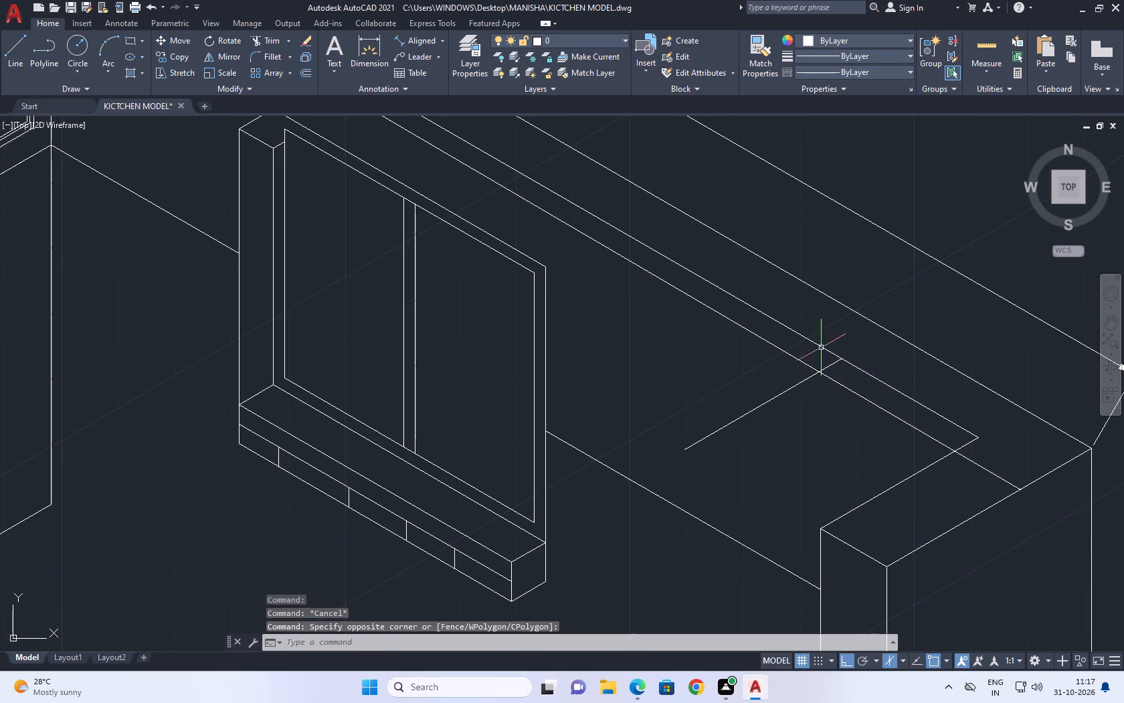
pyautogui.click(816, 327)
pyautogui.press('Escape')
pyautogui.moveTo(791, 412); pyautogui.dragTo(790, 407)
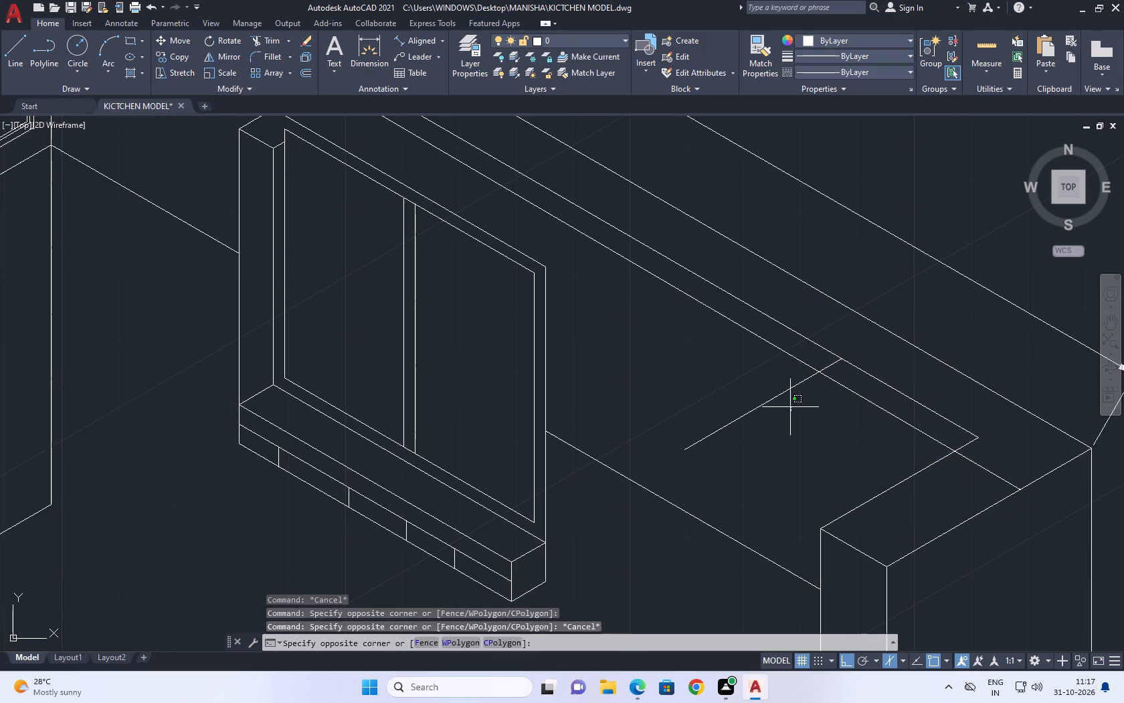
pyautogui.moveTo(790, 407); pyautogui.dragTo(787, 406)
pyautogui.middleClick(721, 390)
pyautogui.click(721, 392)
pyautogui.moveTo(730, 400); pyautogui.dragTo(742, 459, button='middle')
pyautogui.press('m')
pyautogui.press('space')
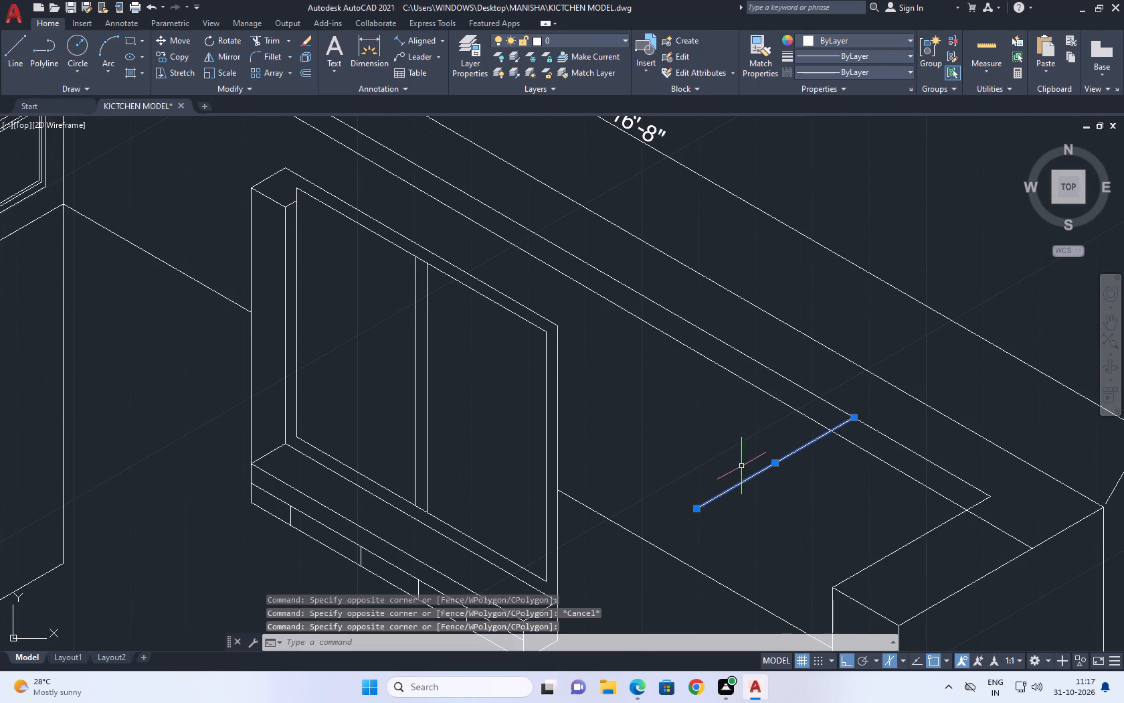
pyautogui.moveTo(732, 477); pyautogui.dragTo(731, 464)
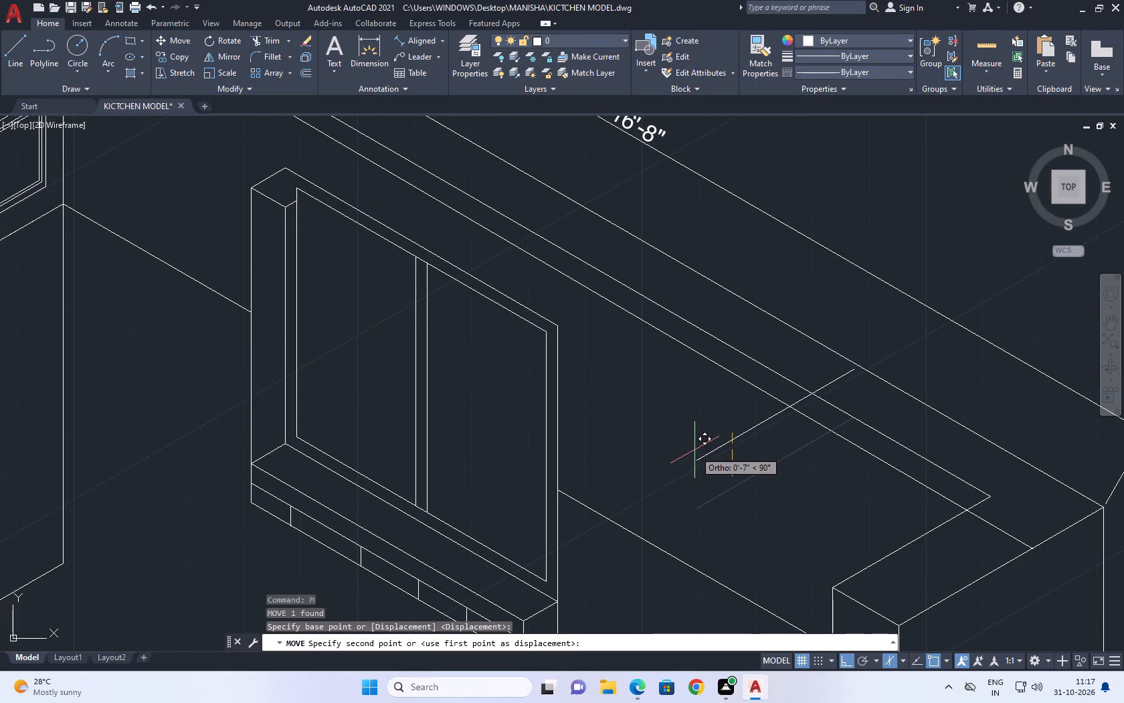
pyautogui.press('F5')
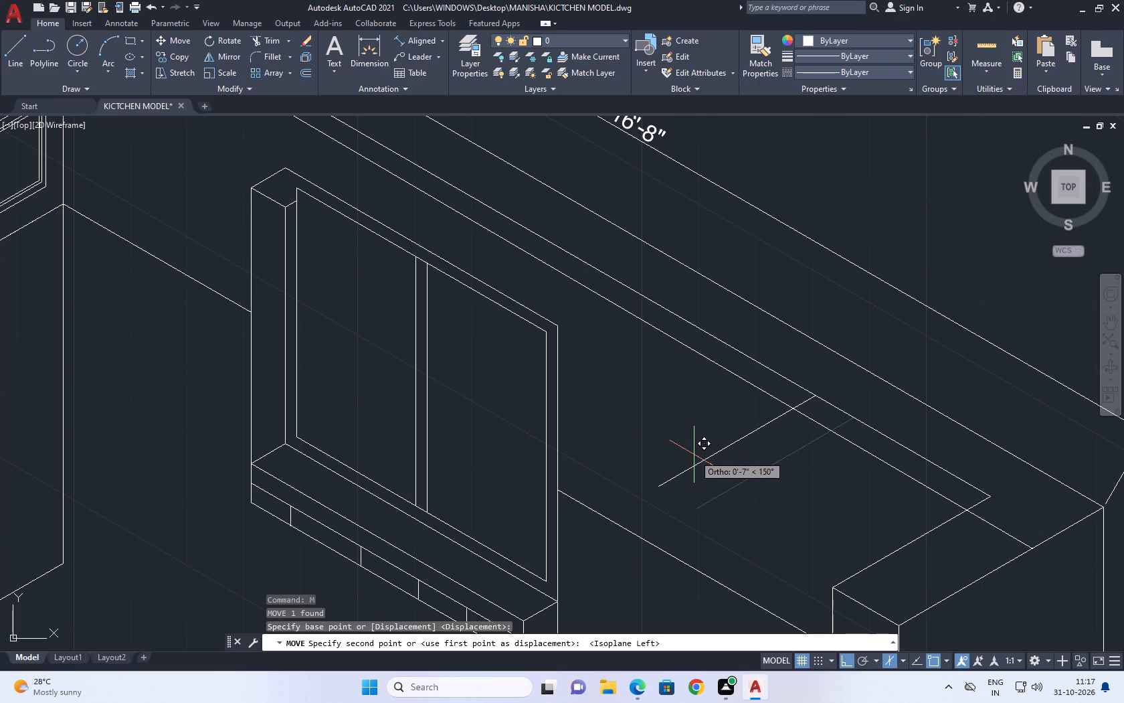
pyautogui.write("1'")
pyautogui.press('space')
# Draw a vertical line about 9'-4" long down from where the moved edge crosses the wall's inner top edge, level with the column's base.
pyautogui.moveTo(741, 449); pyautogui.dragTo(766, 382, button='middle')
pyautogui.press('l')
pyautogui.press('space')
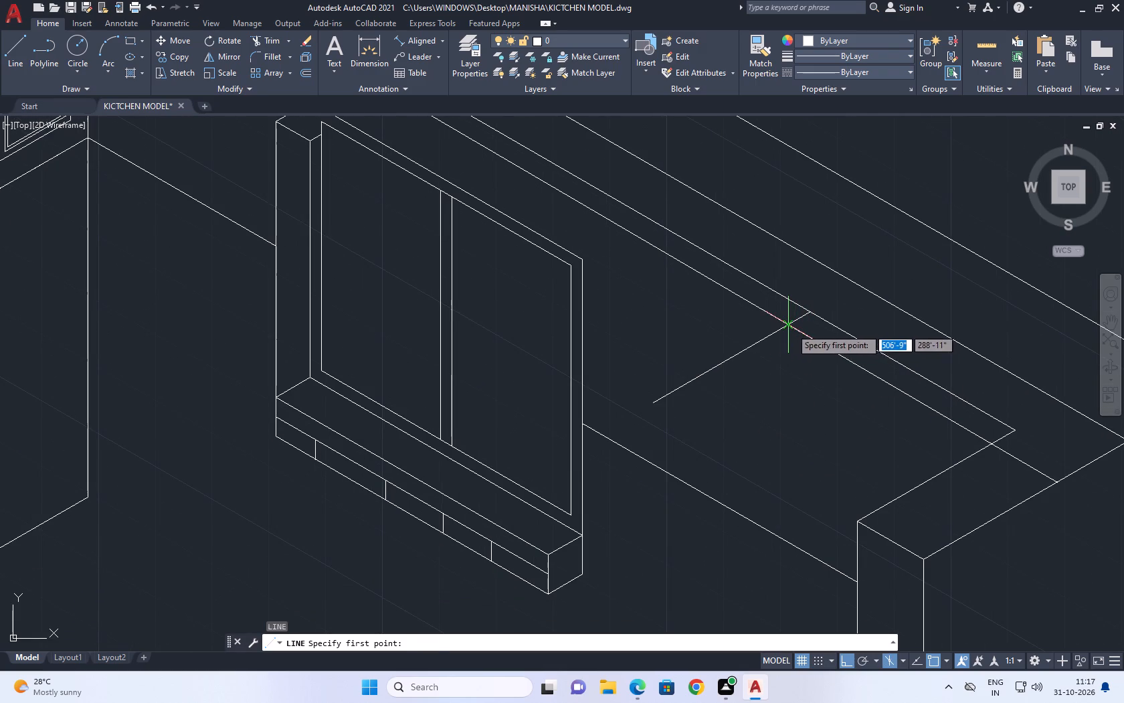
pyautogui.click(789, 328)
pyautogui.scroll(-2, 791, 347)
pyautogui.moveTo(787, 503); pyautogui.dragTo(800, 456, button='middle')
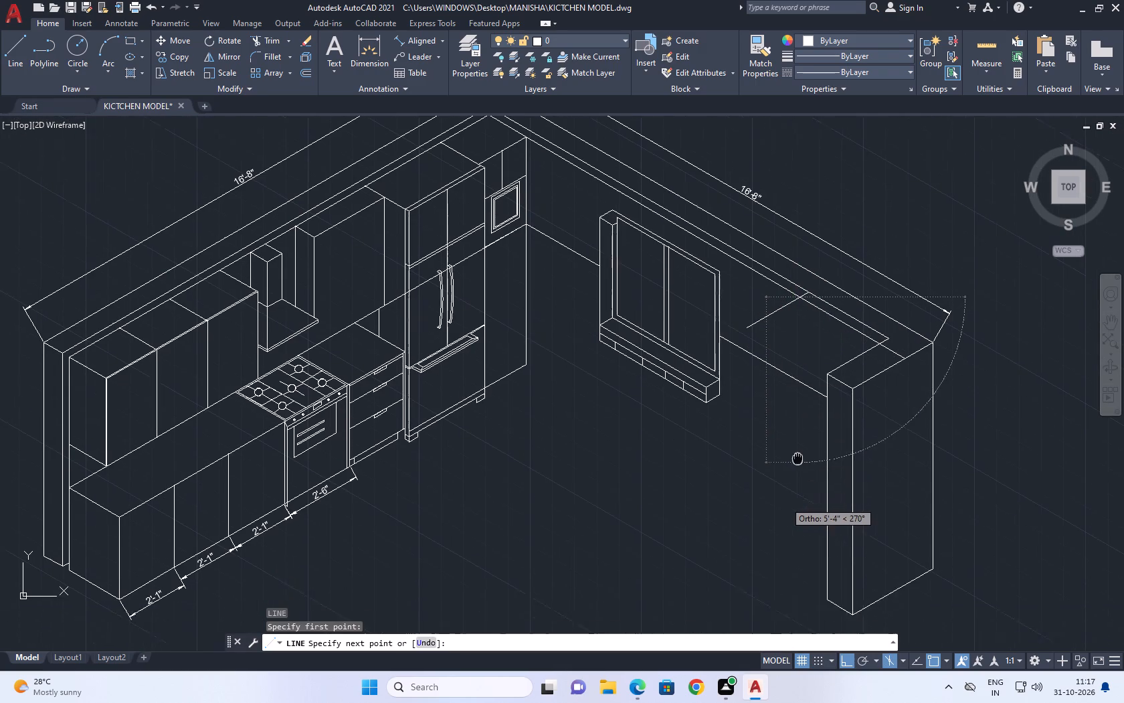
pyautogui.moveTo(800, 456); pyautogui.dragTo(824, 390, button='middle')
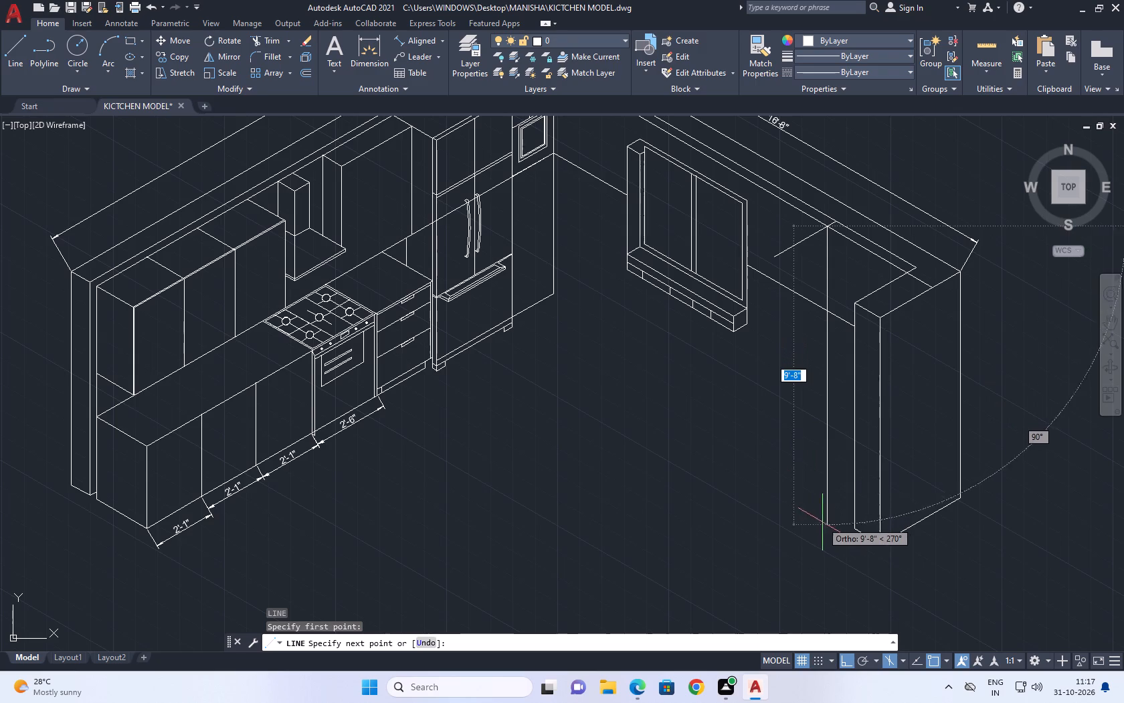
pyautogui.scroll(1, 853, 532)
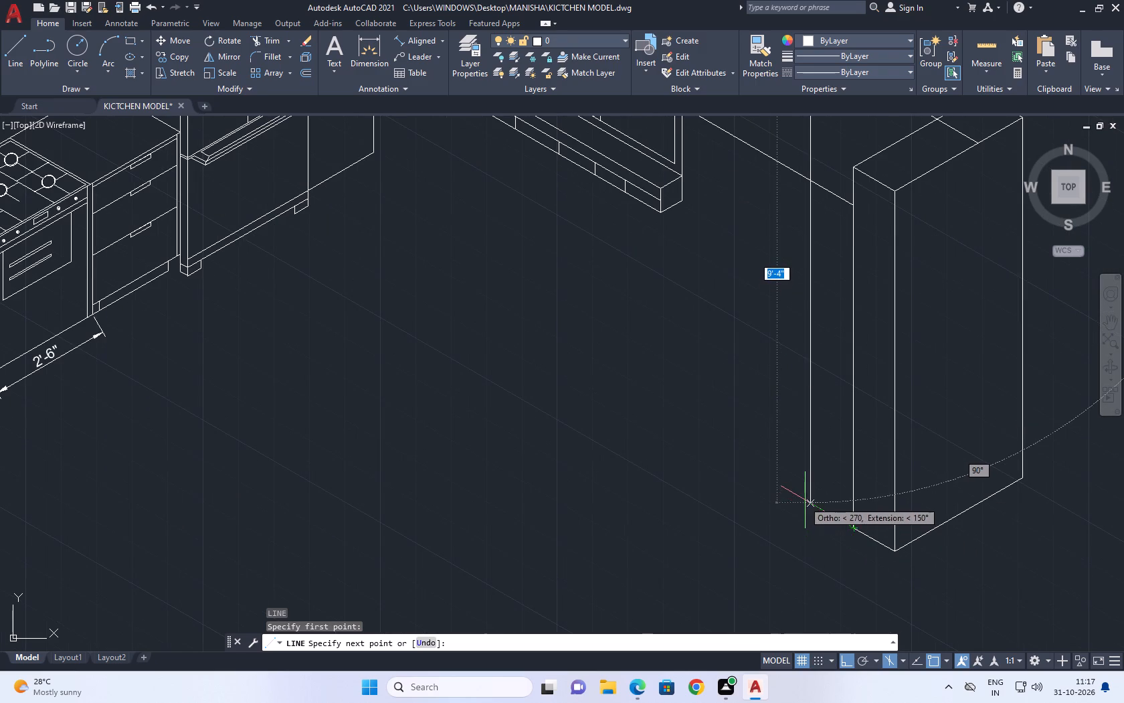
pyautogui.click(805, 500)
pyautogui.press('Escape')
# Measure the end column's outer long top edge with a temporary aligned dimension.
pyautogui.moveTo(804, 331); pyautogui.dragTo(837, 404, button='middle')
pyautogui.moveTo(963, 347); pyautogui.dragTo(849, 307, button='middle')
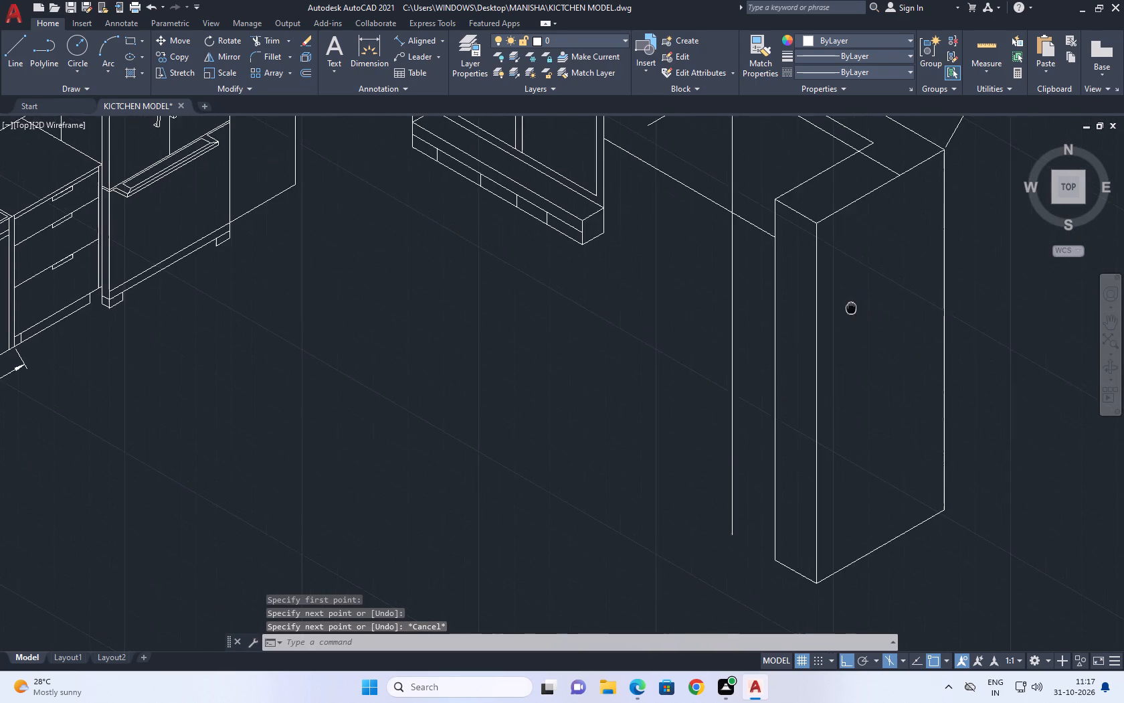
pyautogui.moveTo(849, 307); pyautogui.dragTo(848, 305, button='middle')
pyautogui.moveTo(847, 341); pyautogui.dragTo(851, 372, button='middle')
pyautogui.moveTo(804, 358); pyautogui.dragTo(821, 379, button='middle')
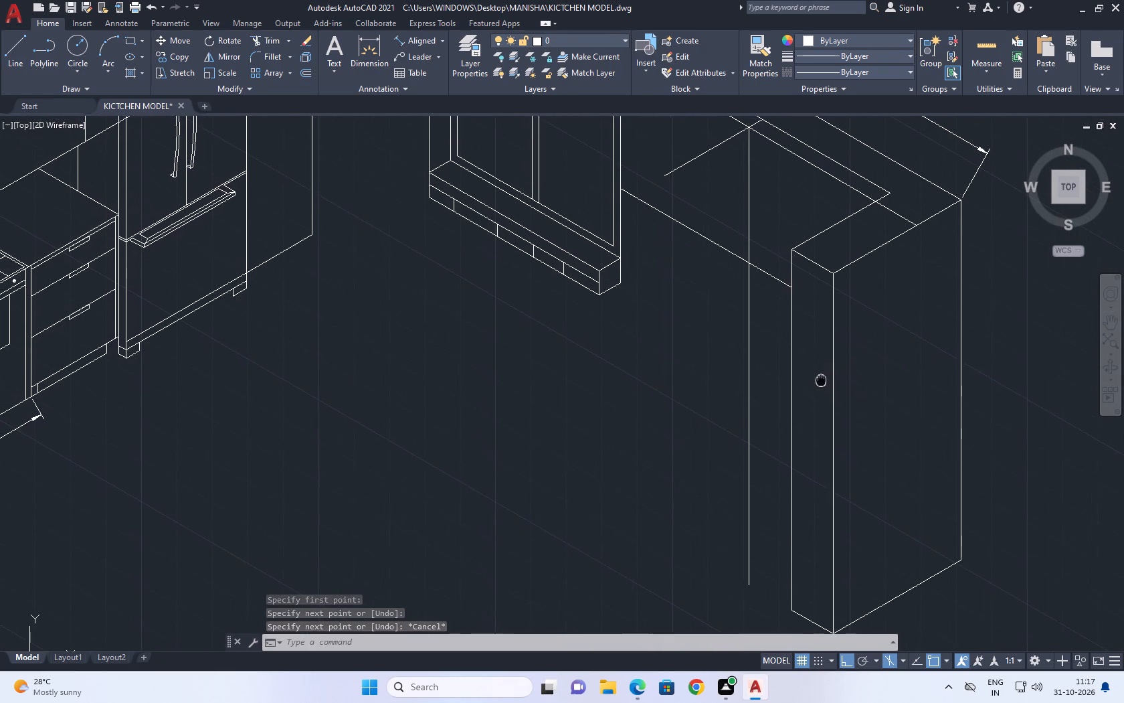
pyautogui.moveTo(821, 379); pyautogui.dragTo(827, 406, button='middle')
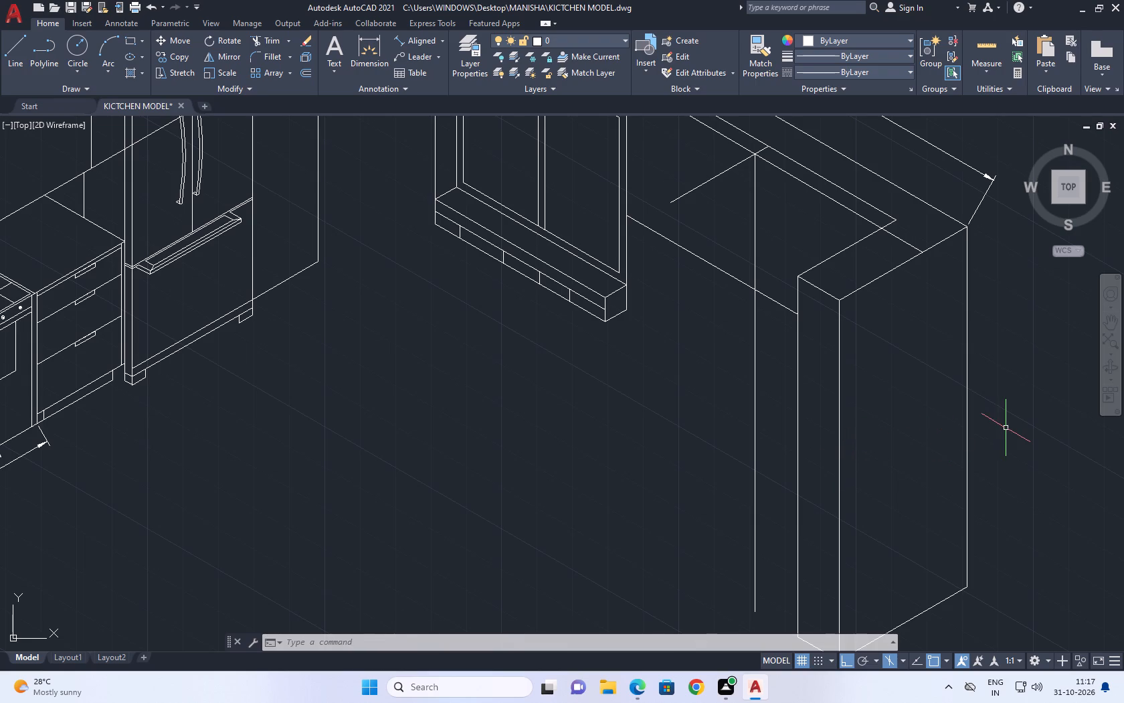
pyautogui.scroll(-1, 961, 343)
pyautogui.moveTo(833, 360); pyautogui.dragTo(765, 364, button='middle')
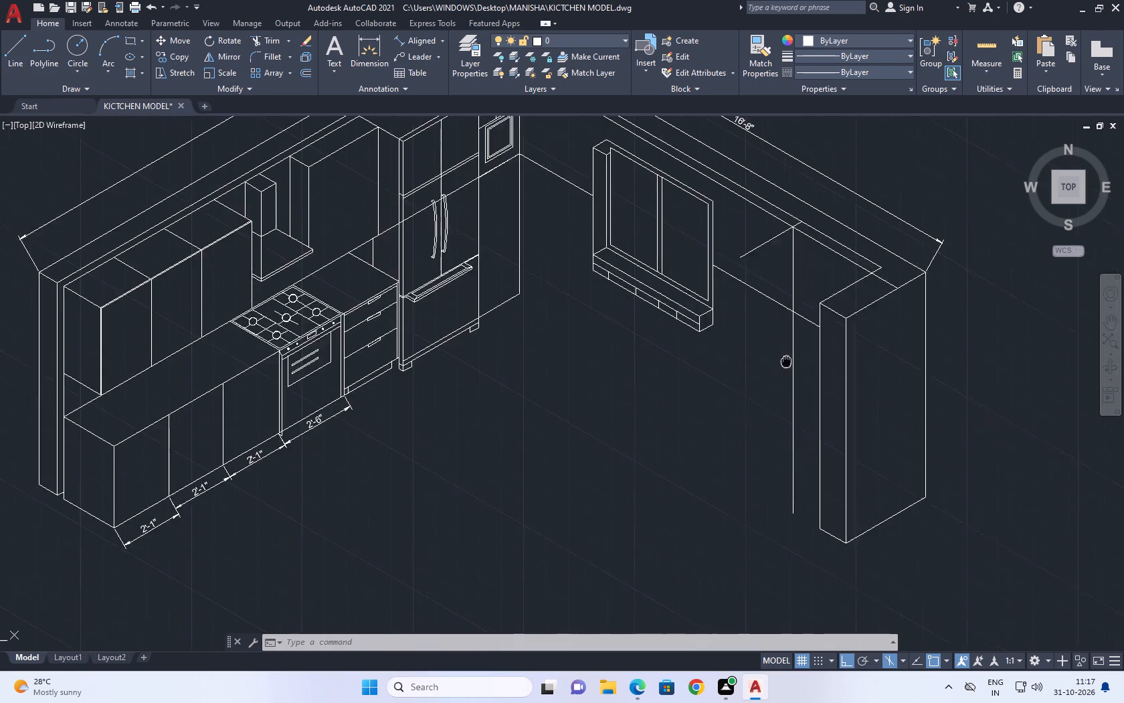
pyautogui.moveTo(765, 364); pyautogui.dragTo(490, 380, button='middle')
pyautogui.click(422, 44)
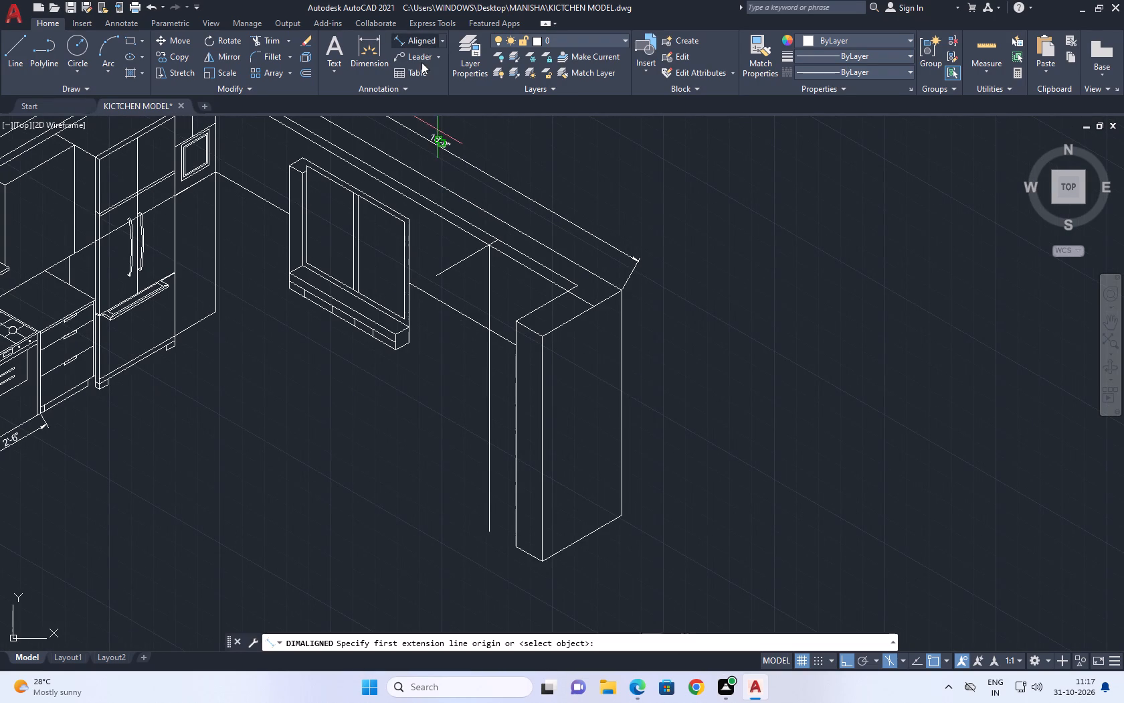
pyautogui.scroll(1, 550, 335)
pyautogui.click(537, 338)
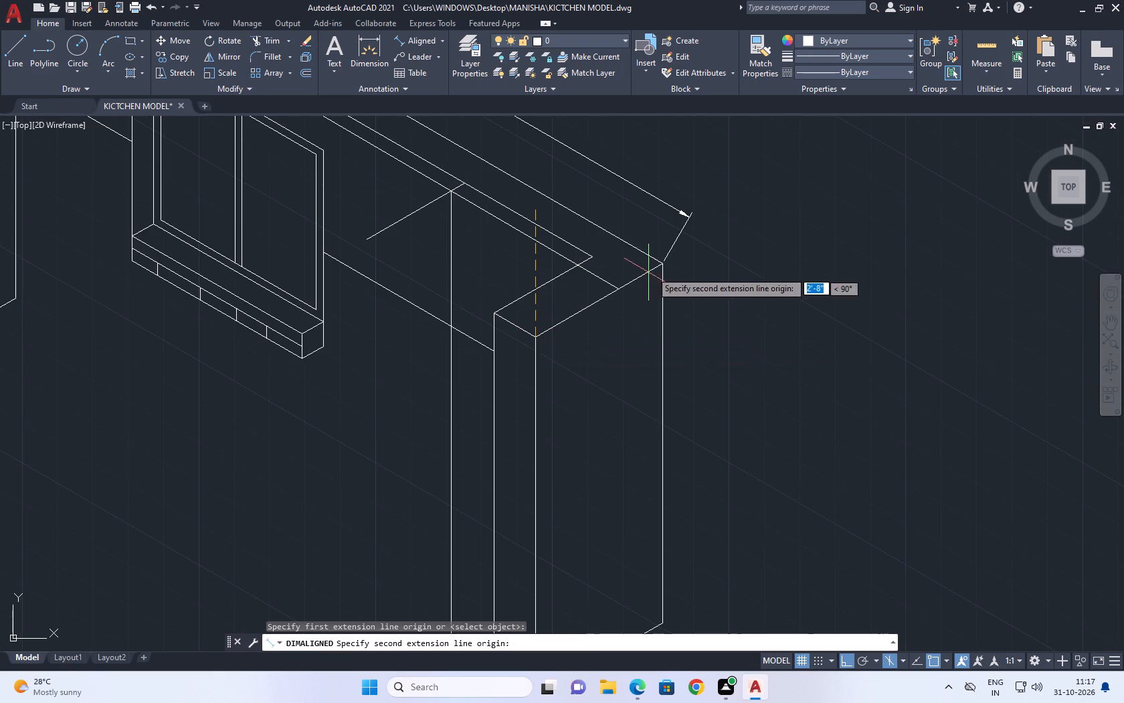
pyautogui.click(661, 263)
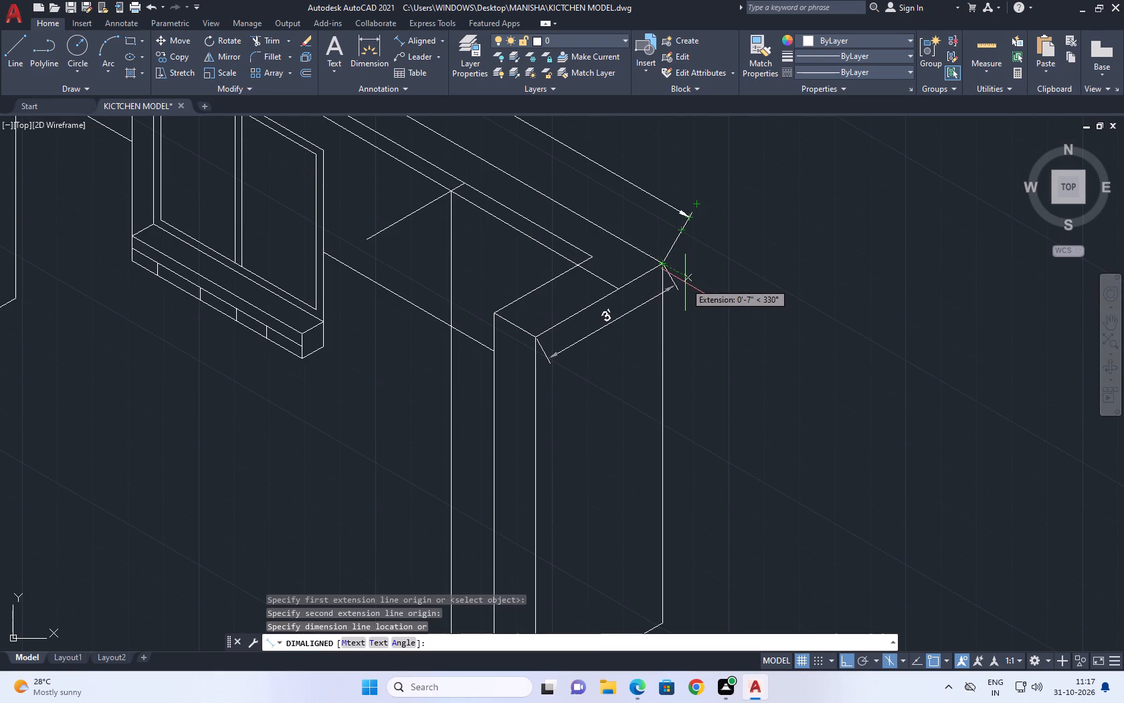
pyautogui.rightClick(685, 283)
pyautogui.click(722, 307)
# Move the four edges of the end column's narrow front face 1' outward along the column's long side on the top isoplane.
pyautogui.moveTo(445, 355); pyautogui.dragTo(626, 272, button='middle')
pyautogui.click(724, 314)
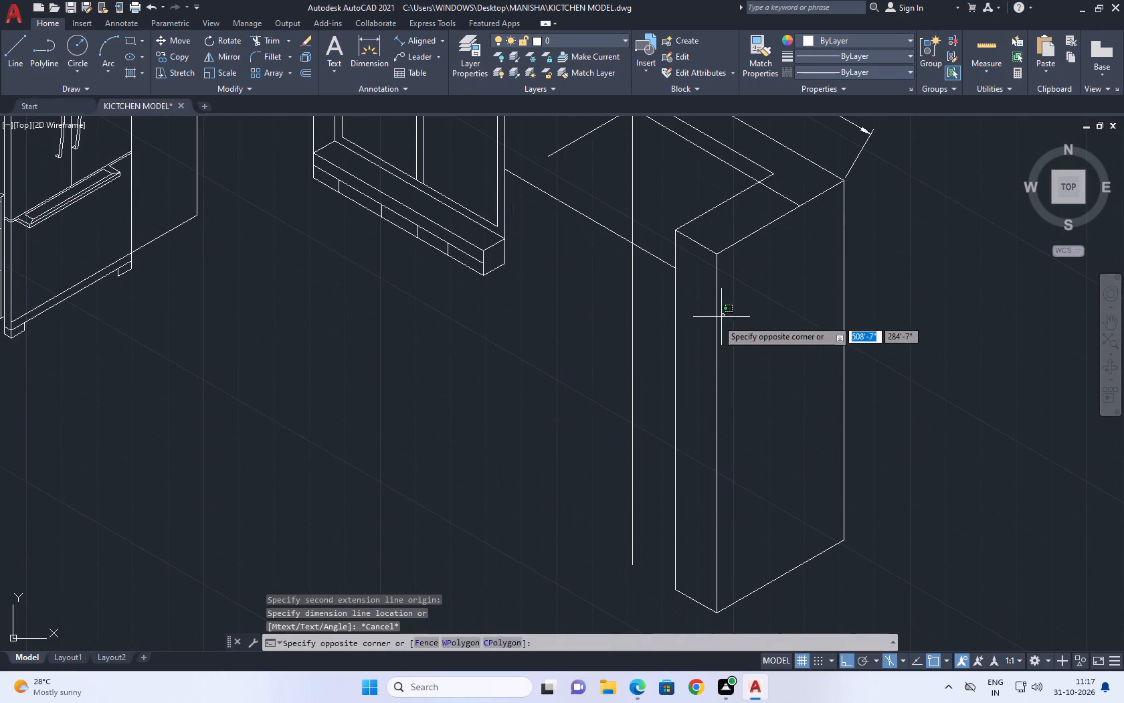
pyautogui.moveTo(685, 351); pyautogui.dragTo(699, 360)
pyautogui.moveTo(688, 308); pyautogui.dragTo(680, 321)
pyautogui.click(668, 337)
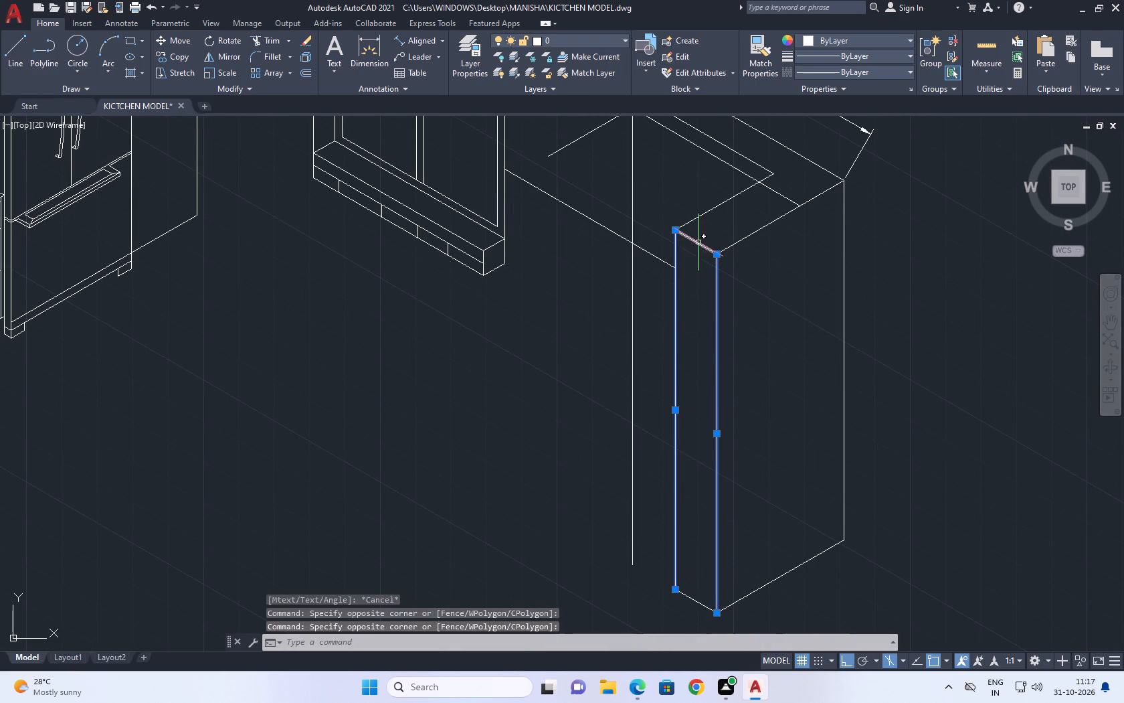
pyautogui.click(698, 242)
pyautogui.moveTo(702, 351); pyautogui.dragTo(689, 245, button='middle')
pyautogui.click(684, 479)
pyautogui.click(670, 518)
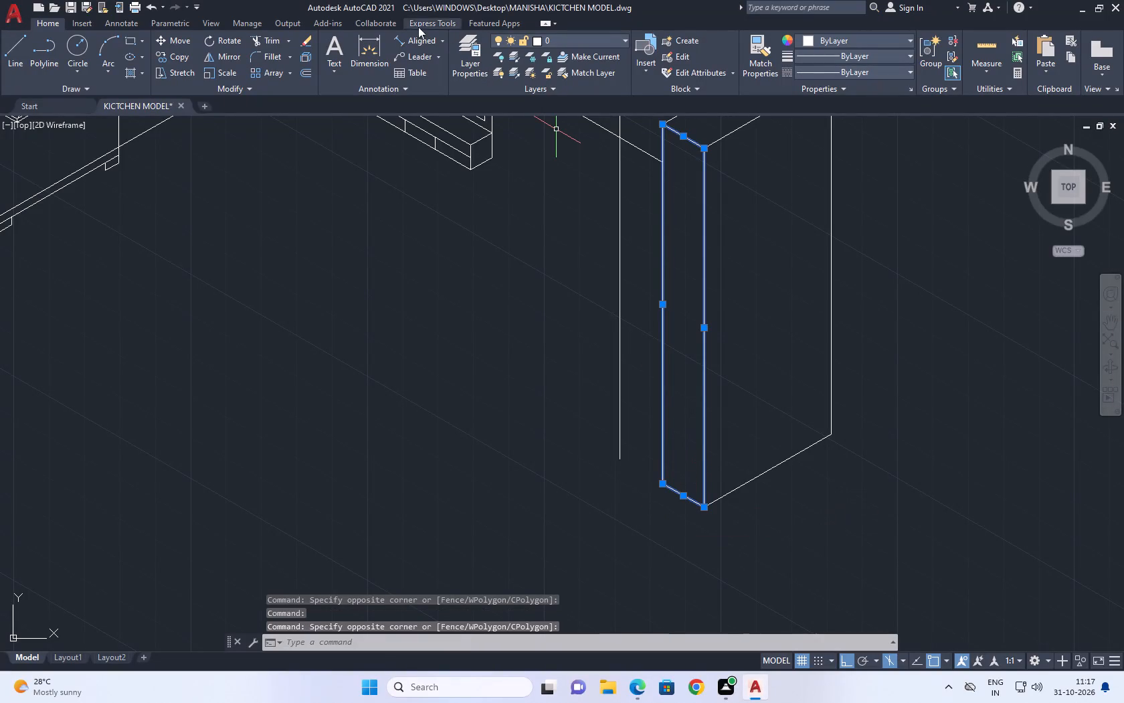
pyautogui.click(171, 41)
pyautogui.click(768, 293)
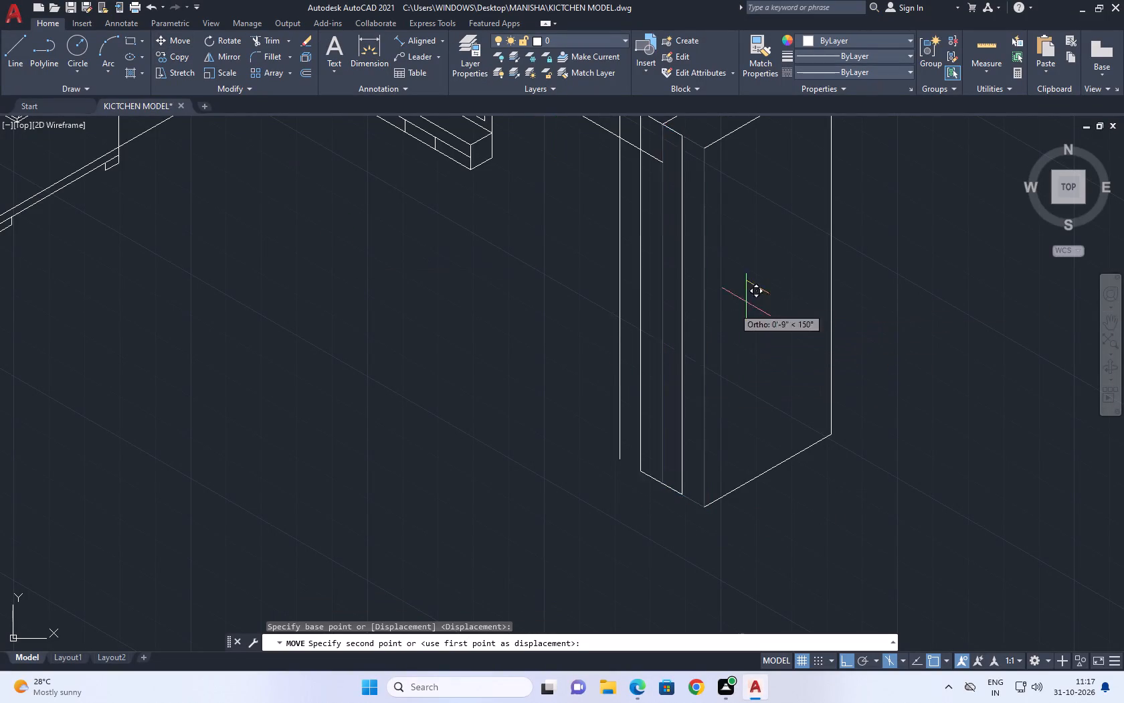
pyautogui.press('F5')
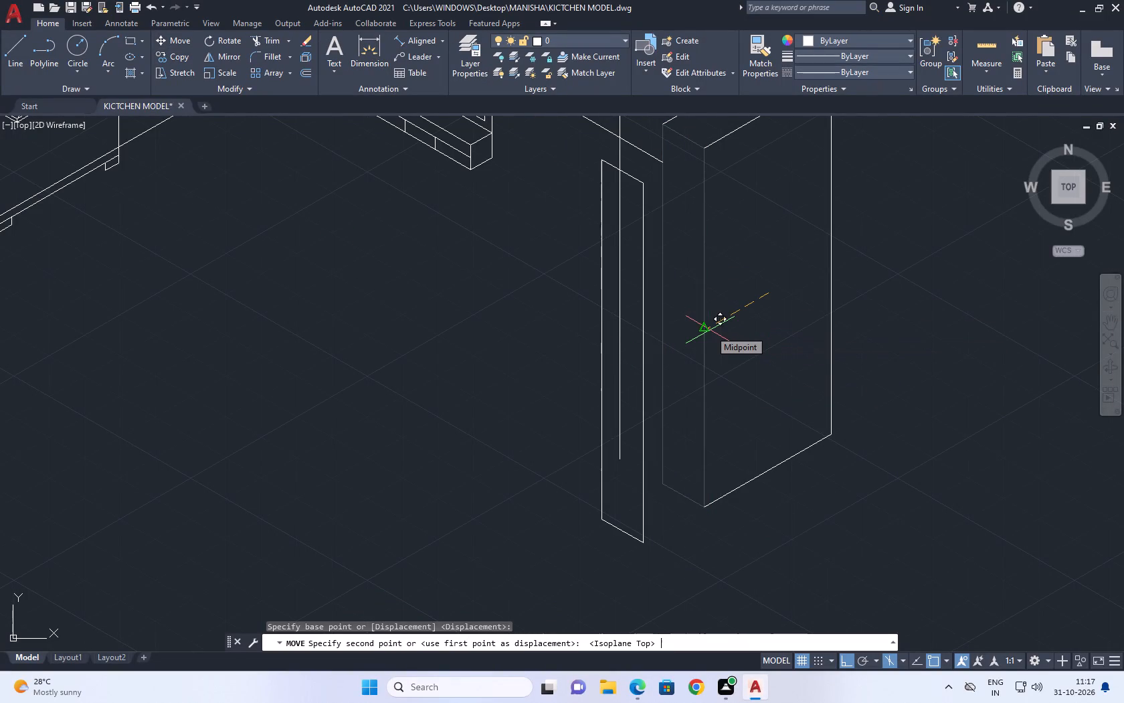
pyautogui.write("1'")
pyautogui.press('Return')
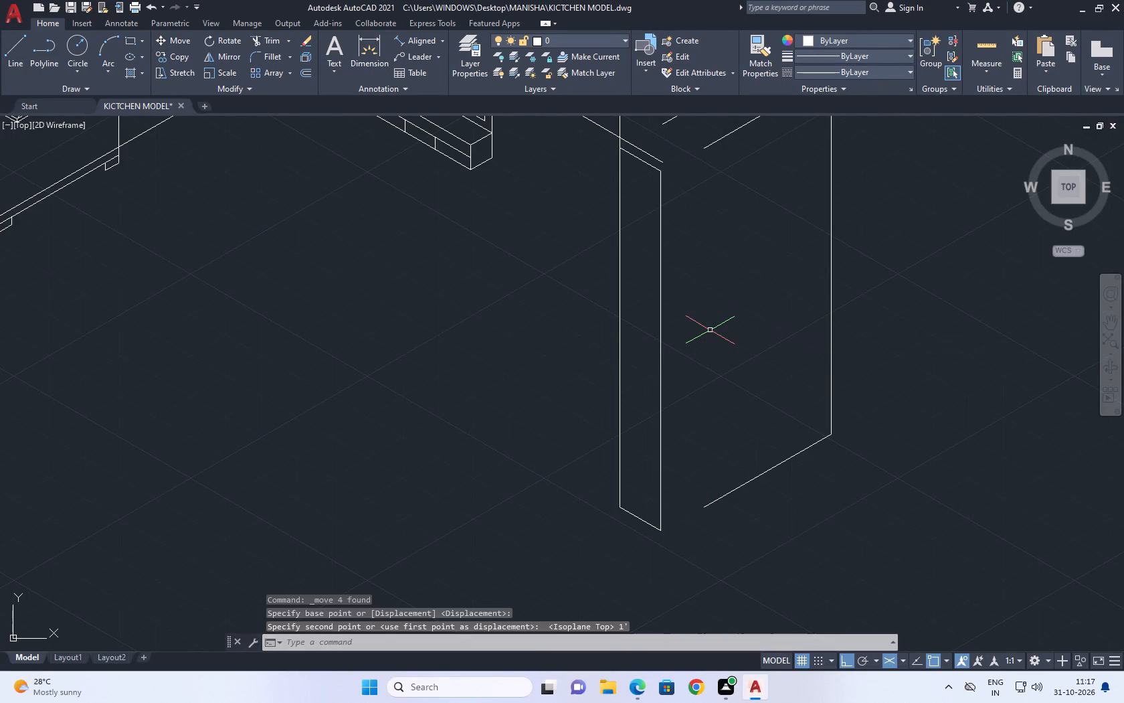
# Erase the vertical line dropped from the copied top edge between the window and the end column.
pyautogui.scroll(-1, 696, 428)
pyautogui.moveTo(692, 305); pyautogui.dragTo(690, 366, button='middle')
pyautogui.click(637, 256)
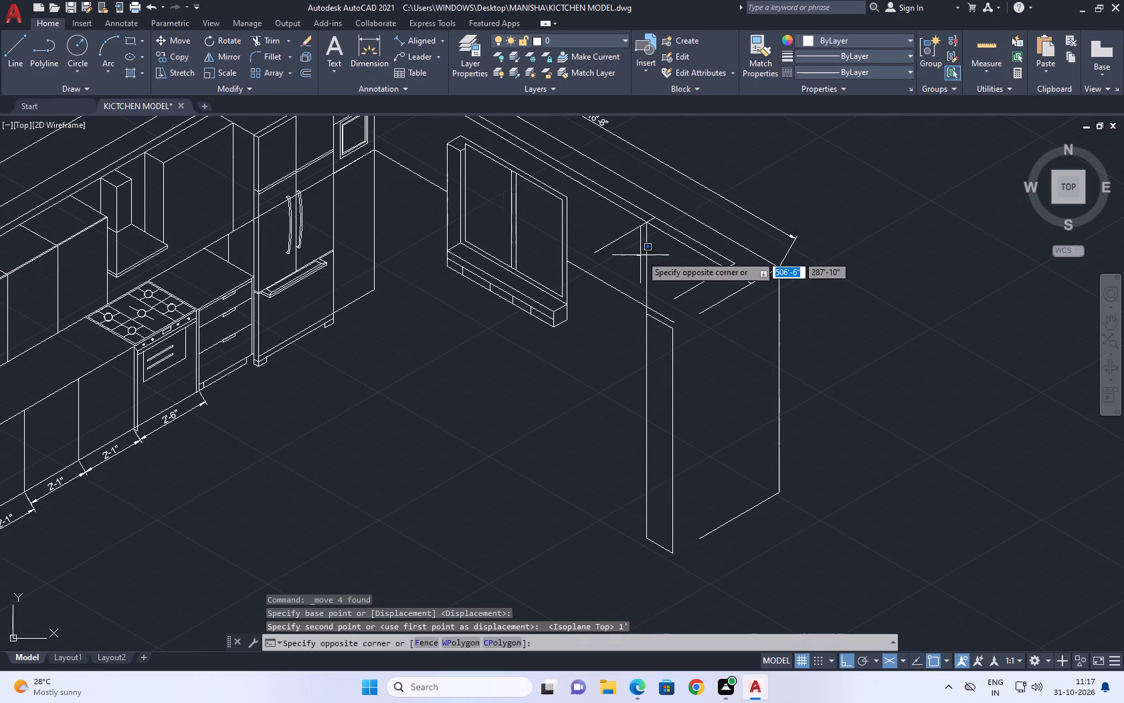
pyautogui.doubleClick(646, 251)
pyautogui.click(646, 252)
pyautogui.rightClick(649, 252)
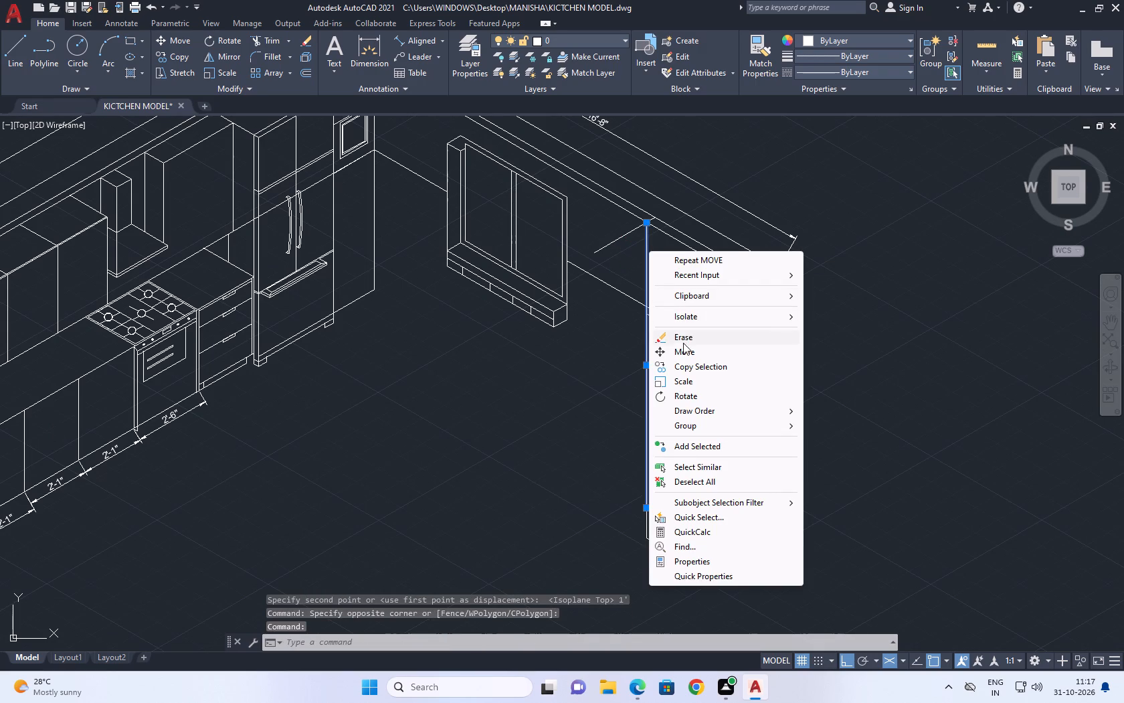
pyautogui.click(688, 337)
# Shorten the wall line running from the window to the end column so it stops near the moved front face's upper corner.
pyautogui.moveTo(792, 315); pyautogui.dragTo(741, 307, button='middle')
pyautogui.scroll(2, 585, 294)
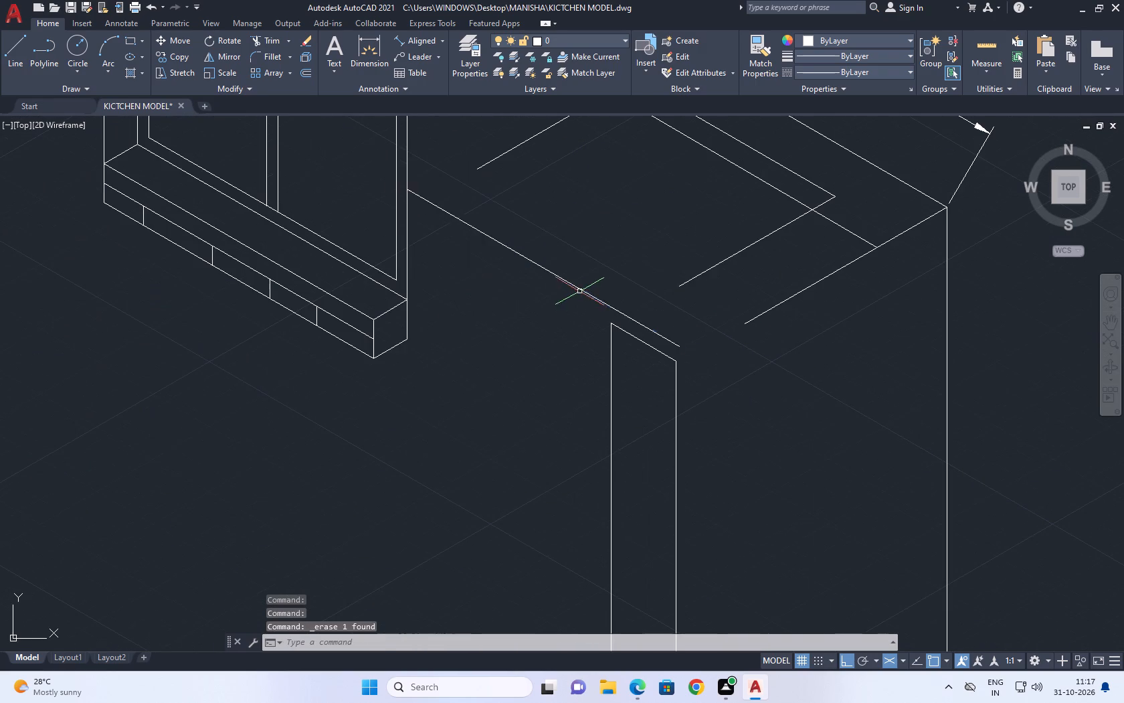
pyautogui.click(577, 291)
pyautogui.click(560, 273)
pyautogui.click(588, 228)
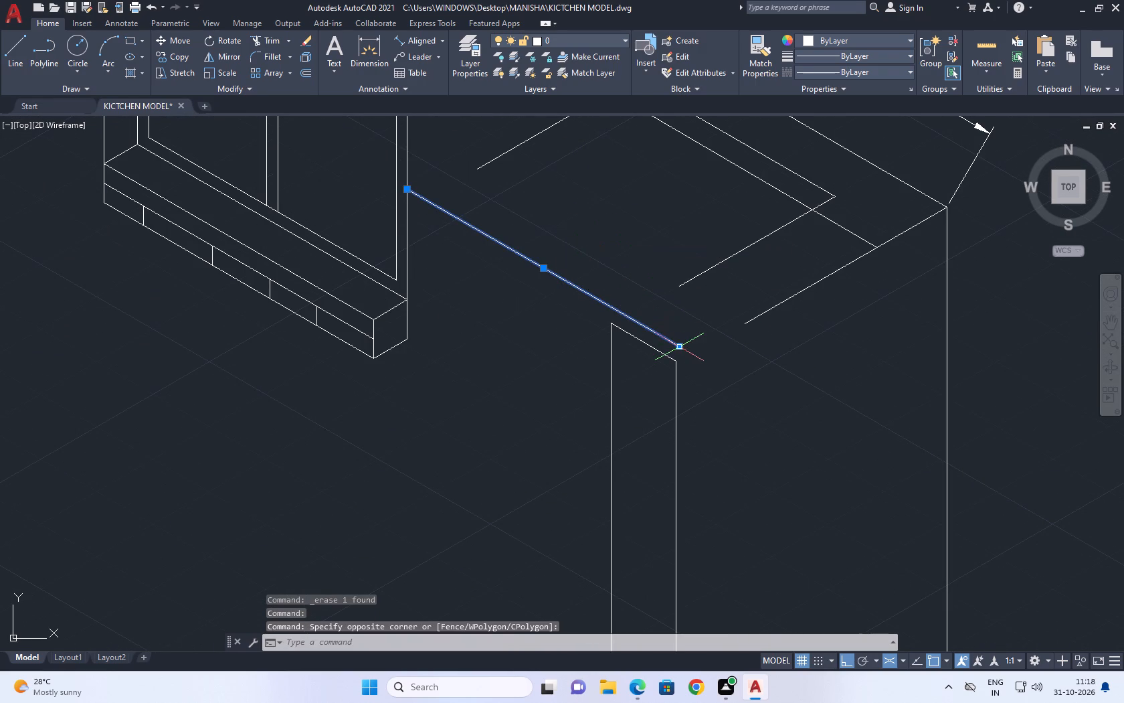
pyautogui.click(681, 347)
pyautogui.click(617, 311)
pyautogui.rightClick(618, 239)
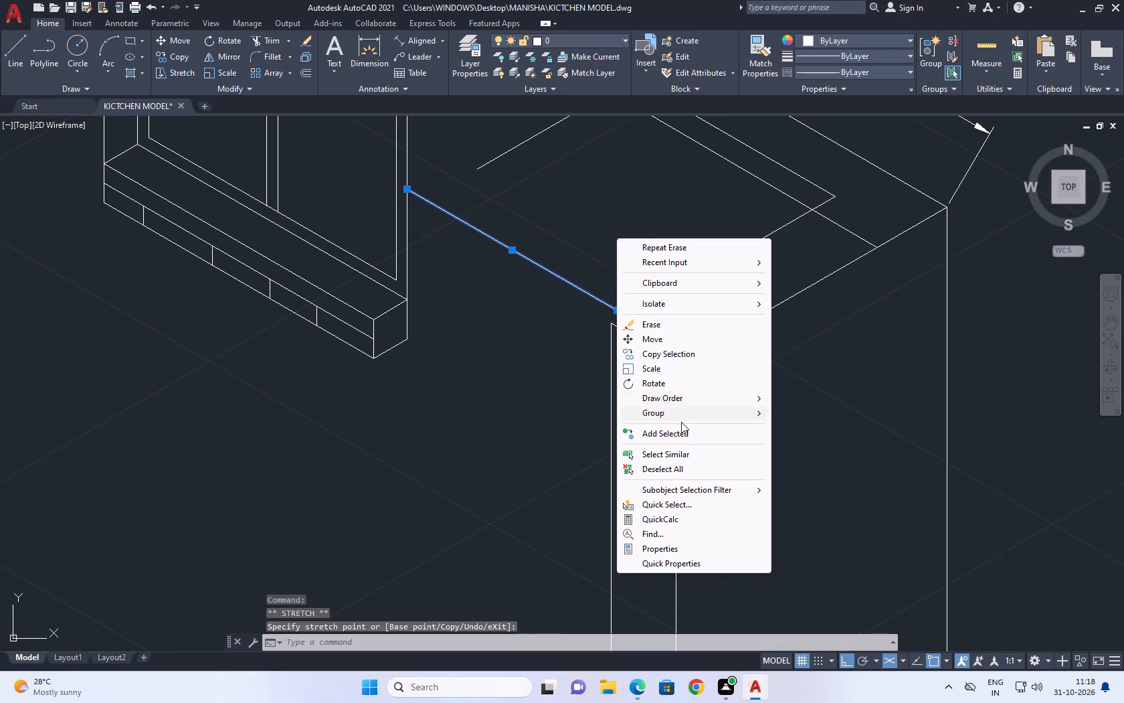
pyautogui.click(678, 466)
# Extend the end column's two long top edges to the moved narrow front face.
pyautogui.moveTo(669, 300); pyautogui.dragTo(671, 333, button='middle')
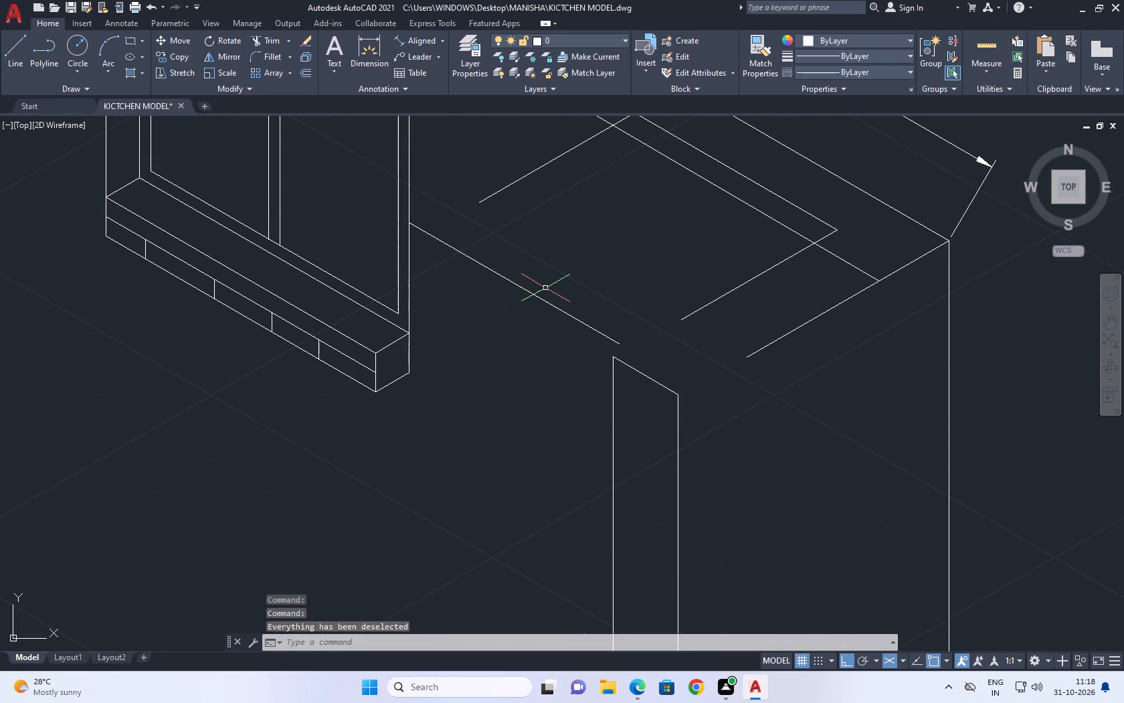
pyautogui.write('EX')
pyautogui.press('space')
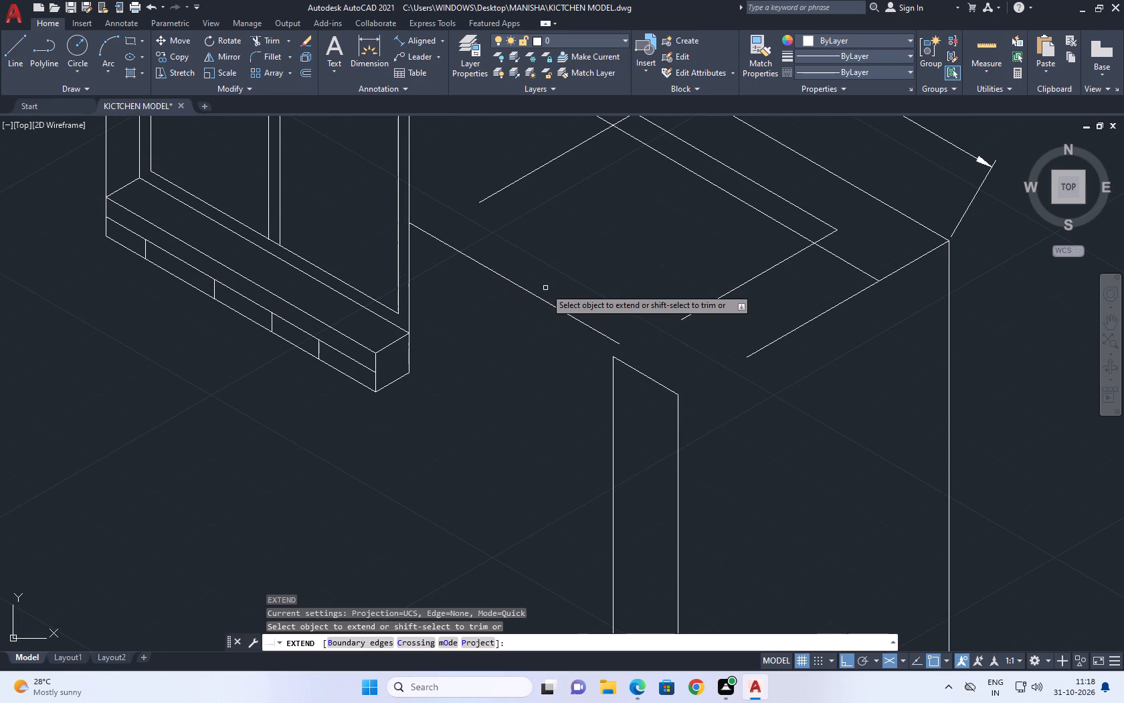
pyautogui.click(738, 261)
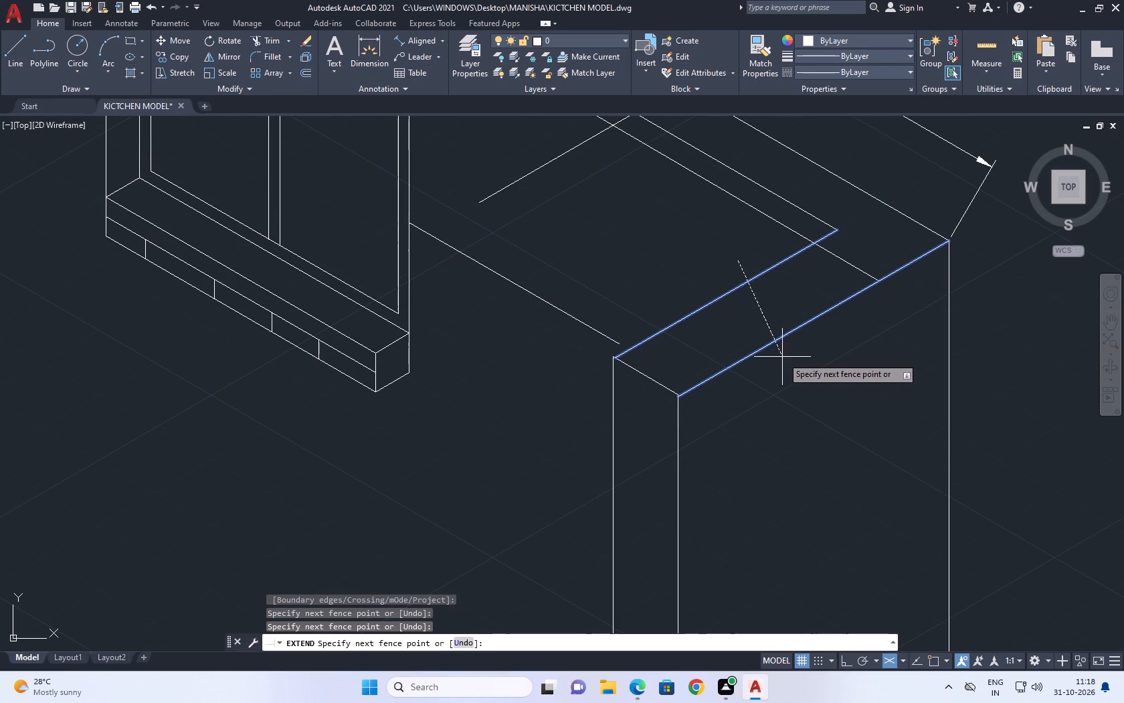
pyautogui.click(782, 357)
pyautogui.rightClick(693, 244)
pyautogui.click(731, 270)
# Trim the inner wall line where it crosses the end column's top face.
pyautogui.moveTo(834, 249); pyautogui.dragTo(816, 262, button='middle')
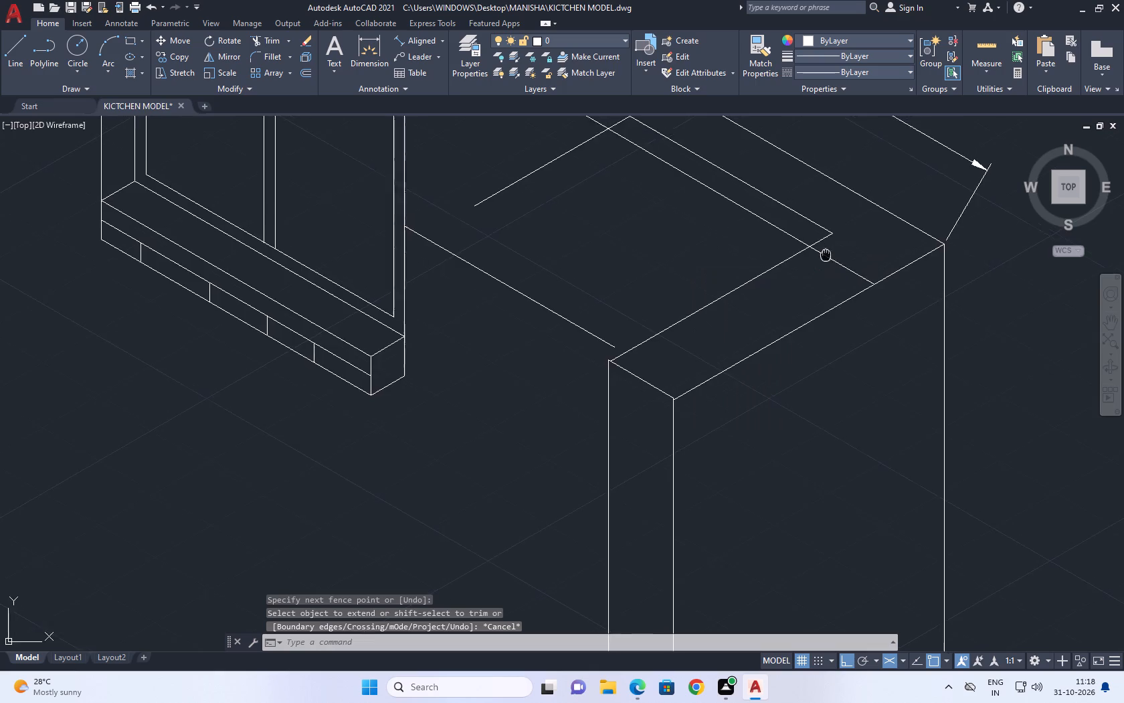
pyautogui.moveTo(816, 262); pyautogui.dragTo(668, 313, button='middle')
pyautogui.moveTo(733, 271); pyautogui.dragTo(716, 302, button='middle')
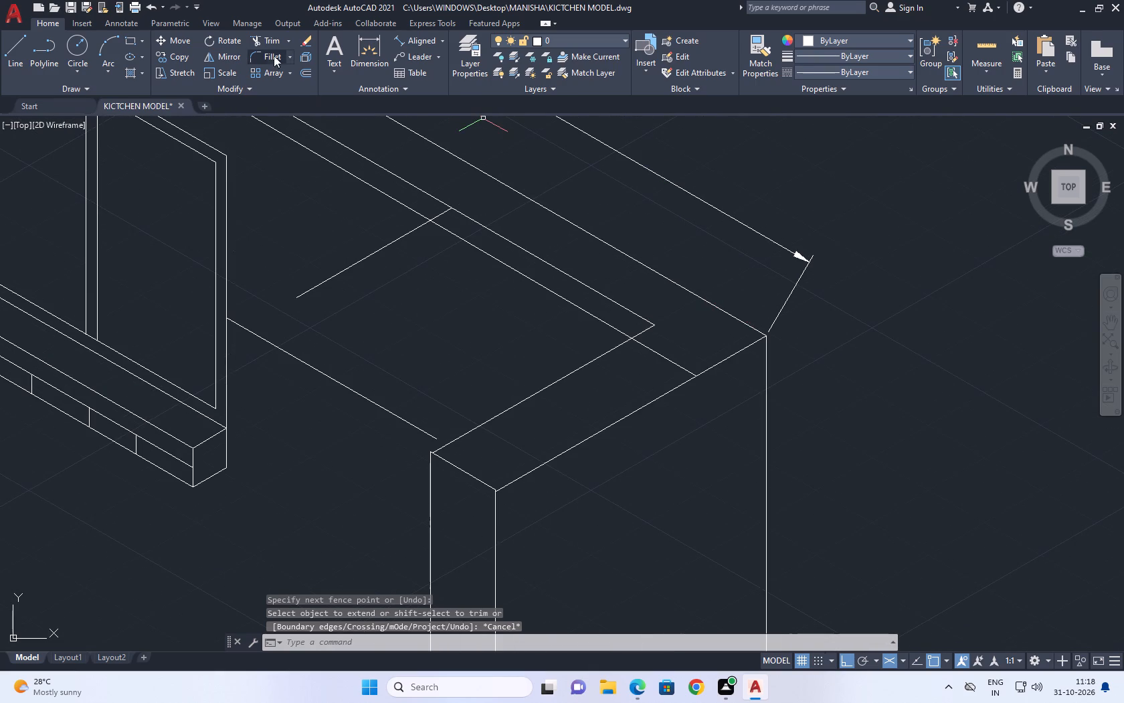
pyautogui.click(275, 40)
pyautogui.moveTo(638, 365); pyautogui.dragTo(646, 366)
pyautogui.click(680, 357)
pyautogui.rightClick(682, 348)
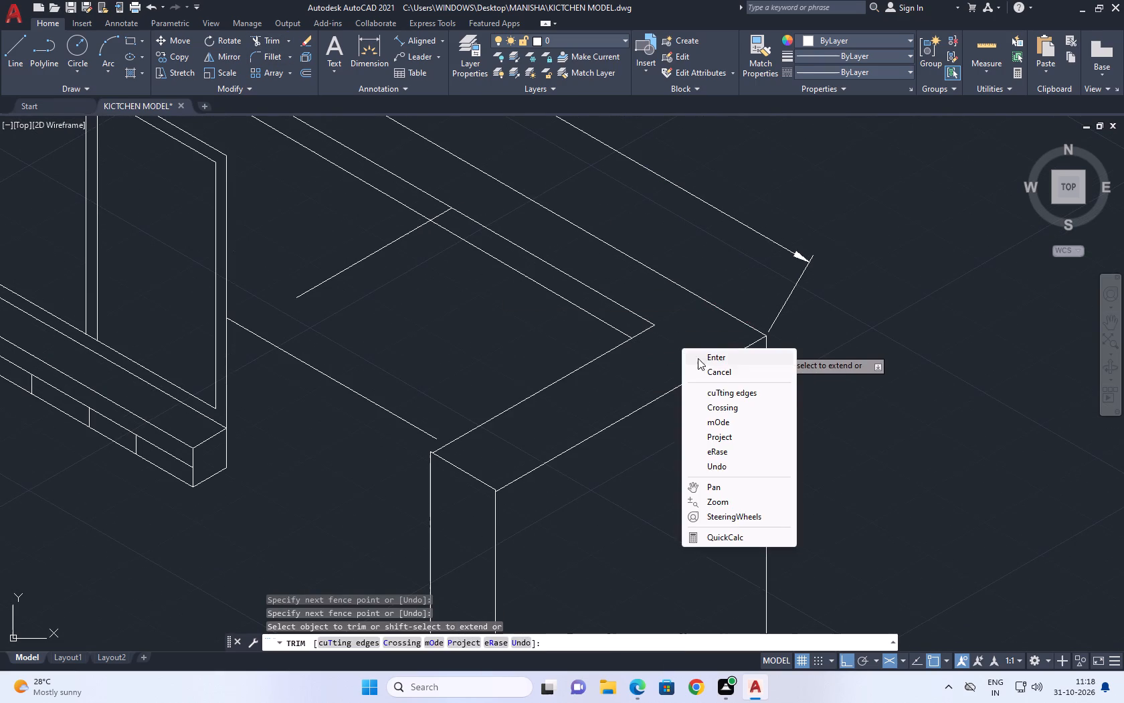
pyautogui.click(711, 372)
# Stretch the end column's long bottom edge to the lower corner of the moved front face.
pyautogui.moveTo(606, 305); pyautogui.dragTo(652, 366, button='middle')
pyautogui.scroll(-3, 654, 368)
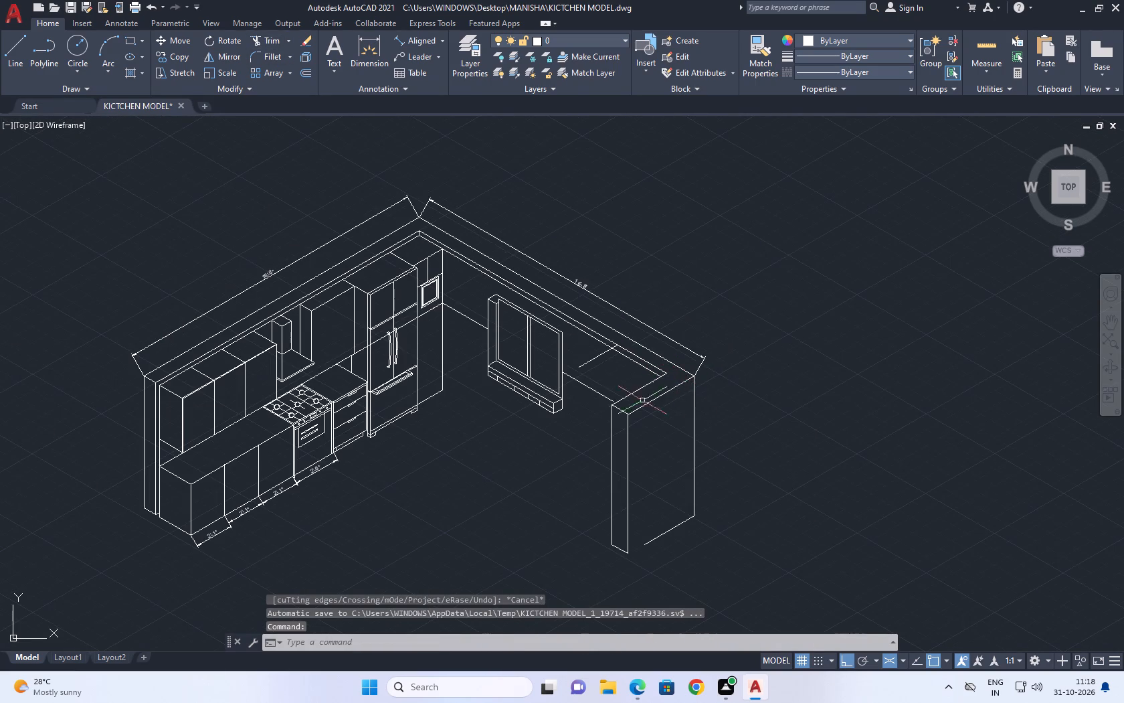
pyautogui.moveTo(626, 392); pyautogui.dragTo(699, 348, button='middle')
pyautogui.moveTo(754, 479); pyautogui.dragTo(680, 355, button='middle')
pyautogui.scroll(1, 664, 388)
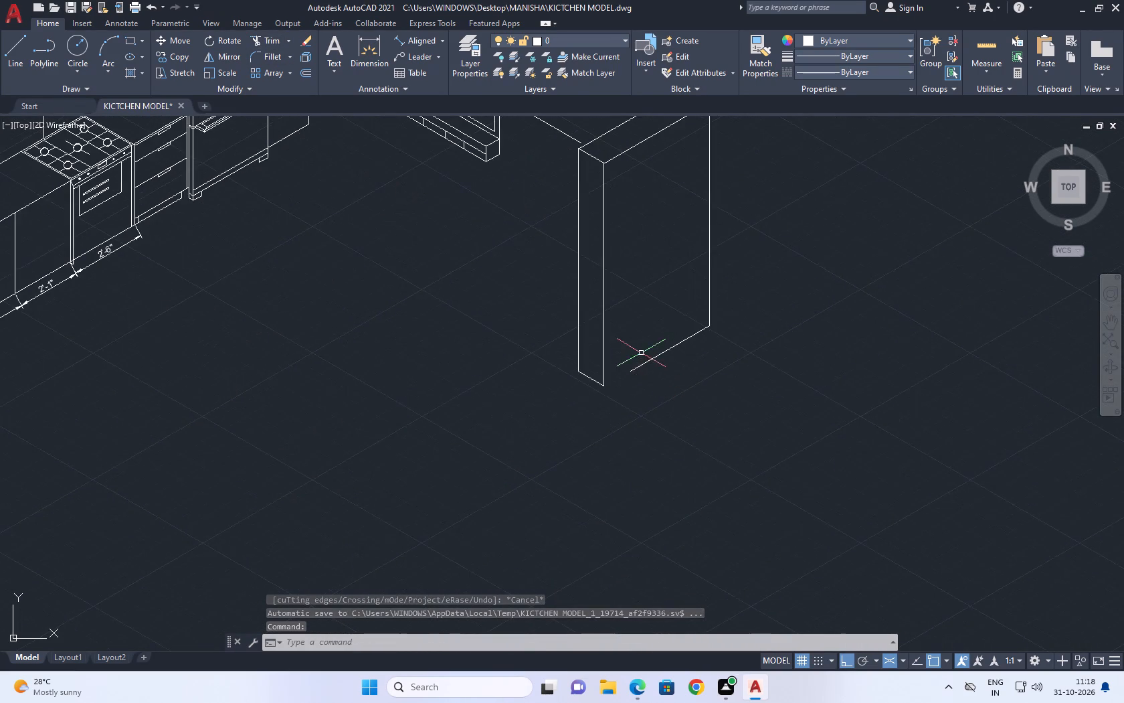
pyautogui.scroll(2, 644, 372)
pyautogui.click(646, 384)
pyautogui.click(620, 312)
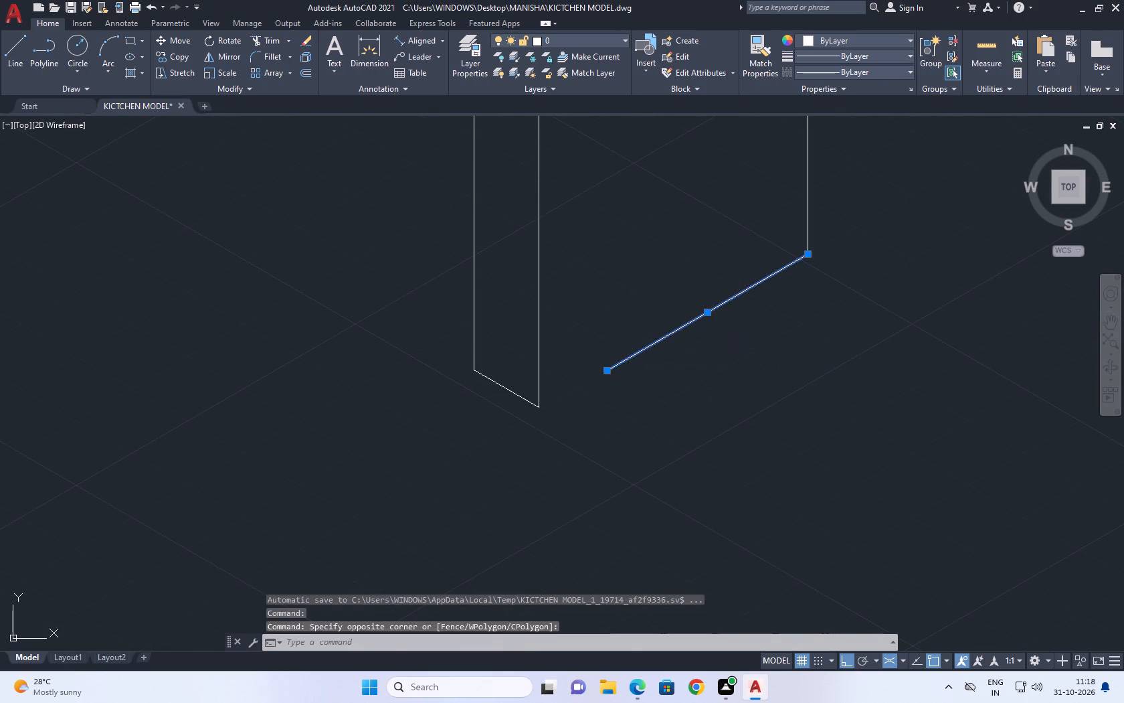
pyautogui.click(609, 370)
pyautogui.moveTo(539, 408); pyautogui.dragTo(549, 407)
pyautogui.rightClick(610, 284)
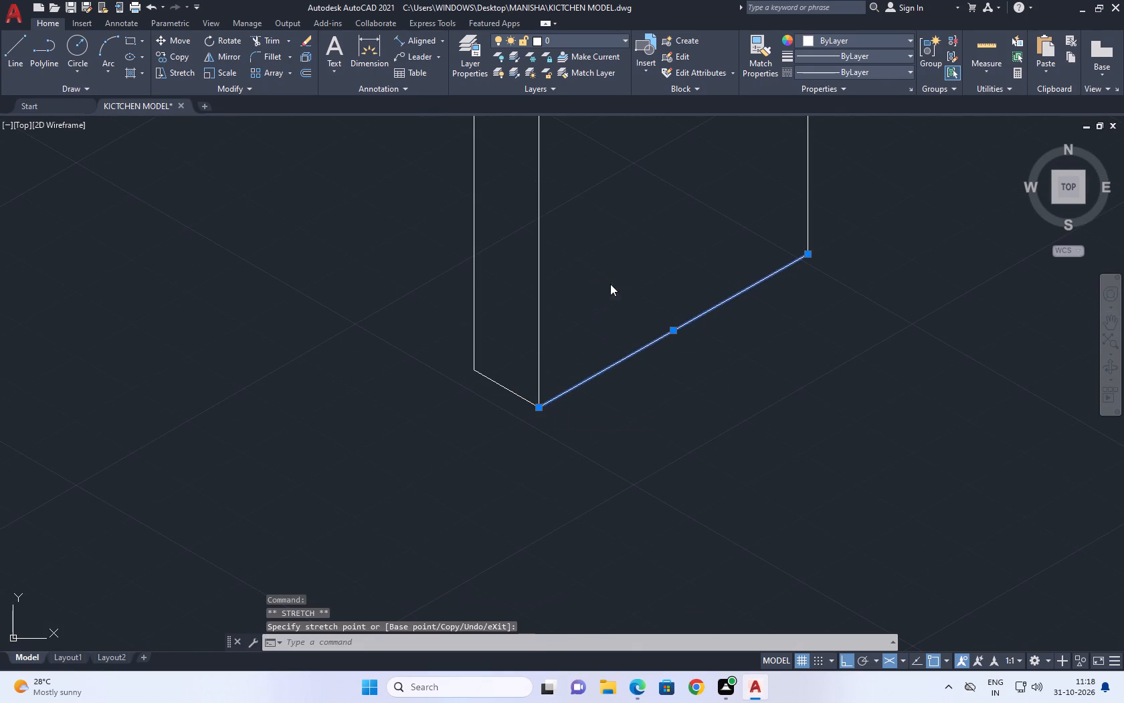
pyautogui.click(672, 510)
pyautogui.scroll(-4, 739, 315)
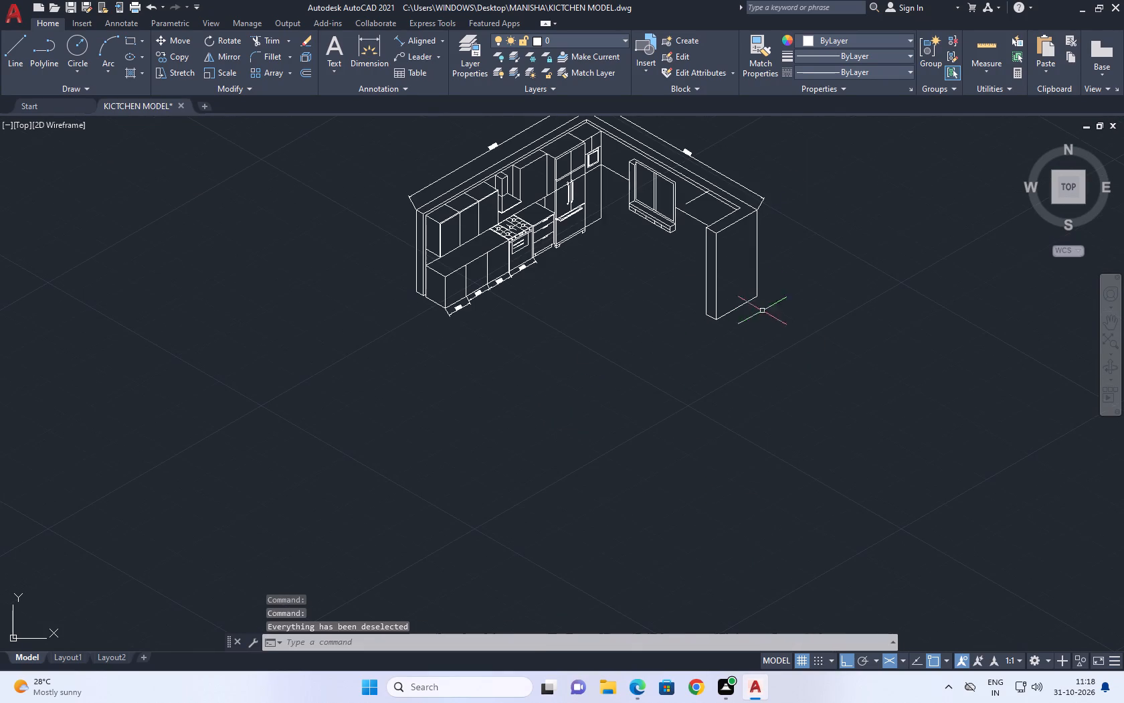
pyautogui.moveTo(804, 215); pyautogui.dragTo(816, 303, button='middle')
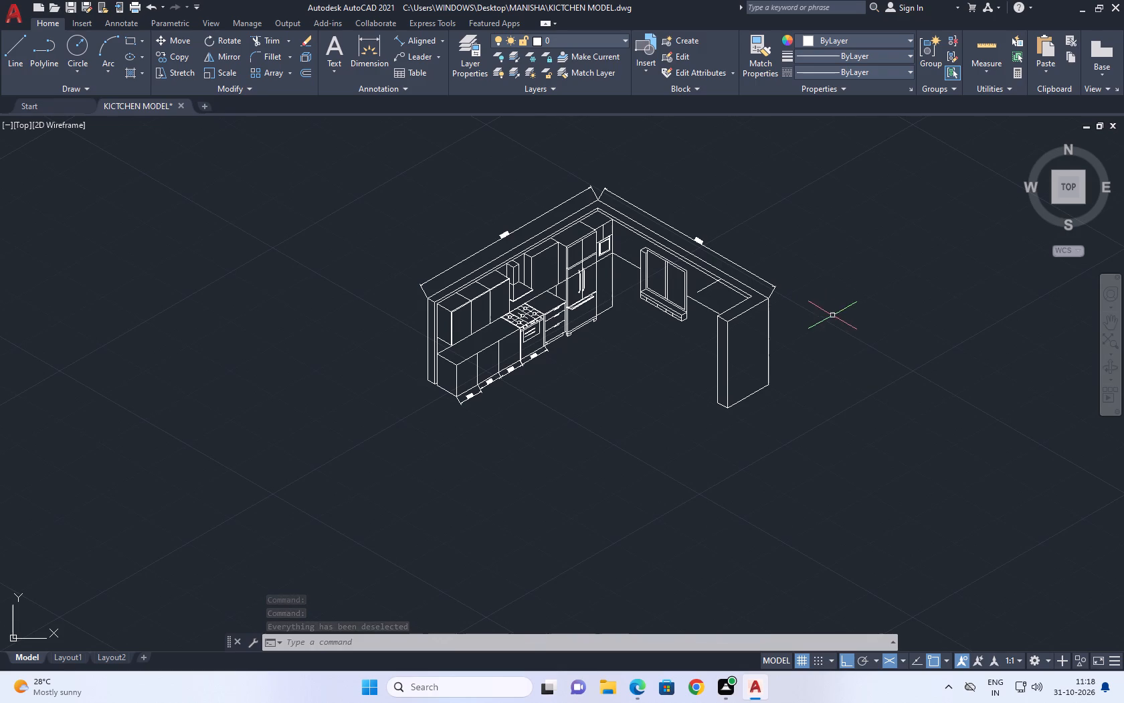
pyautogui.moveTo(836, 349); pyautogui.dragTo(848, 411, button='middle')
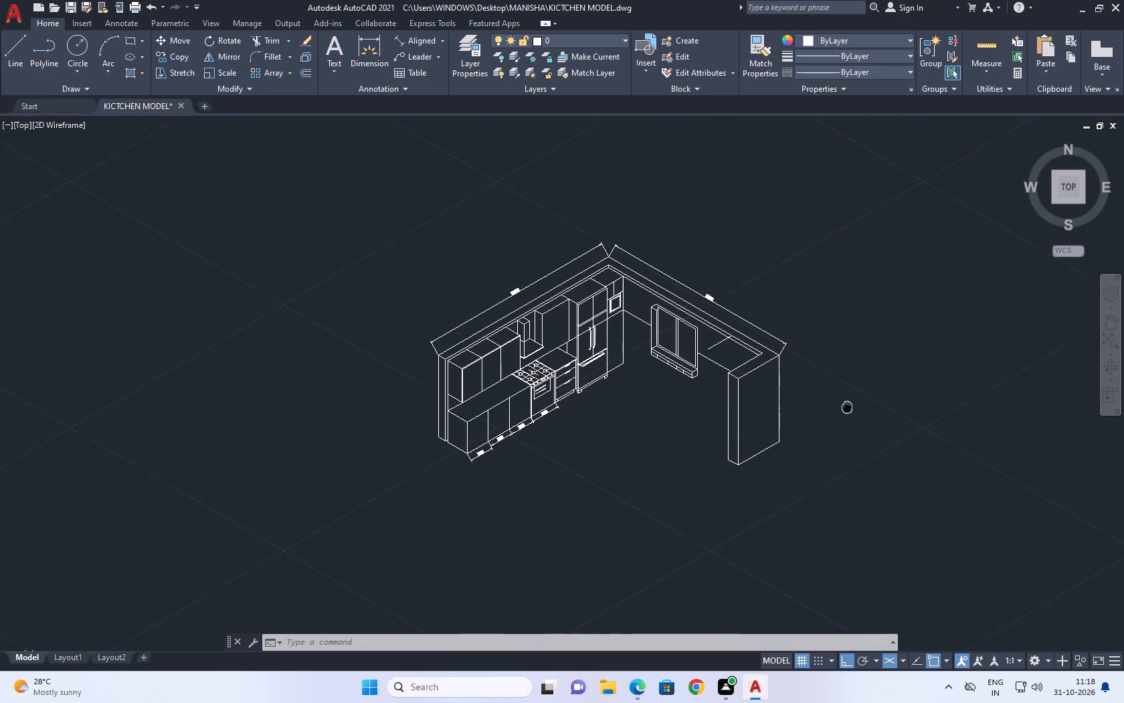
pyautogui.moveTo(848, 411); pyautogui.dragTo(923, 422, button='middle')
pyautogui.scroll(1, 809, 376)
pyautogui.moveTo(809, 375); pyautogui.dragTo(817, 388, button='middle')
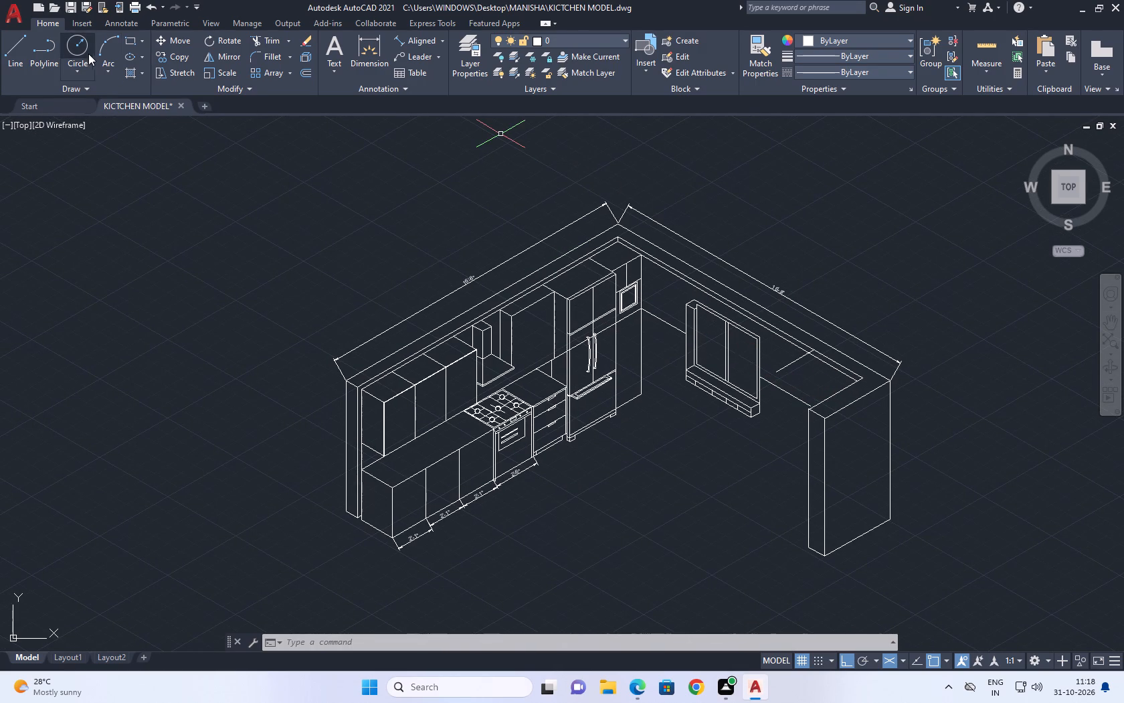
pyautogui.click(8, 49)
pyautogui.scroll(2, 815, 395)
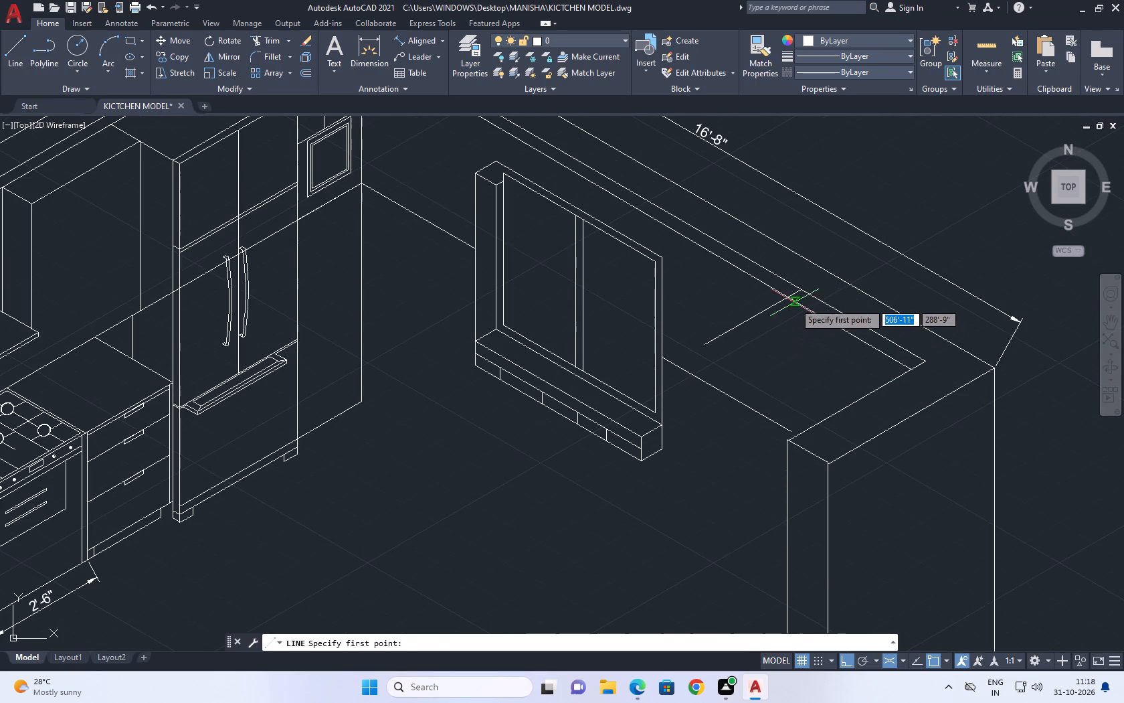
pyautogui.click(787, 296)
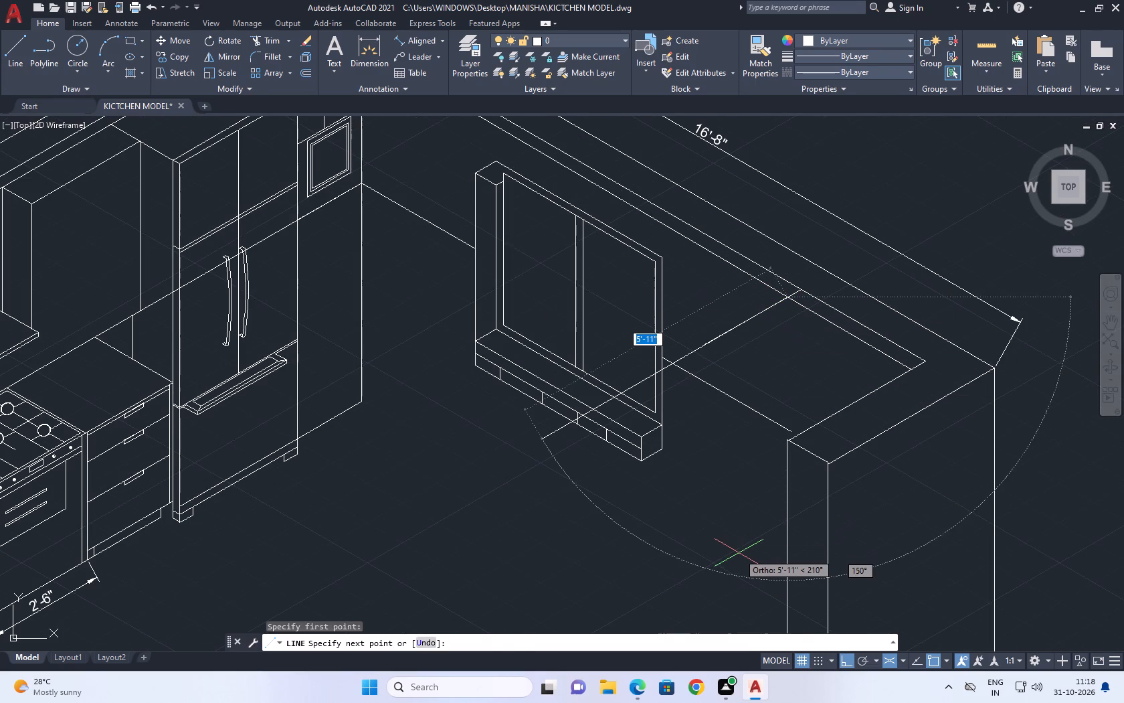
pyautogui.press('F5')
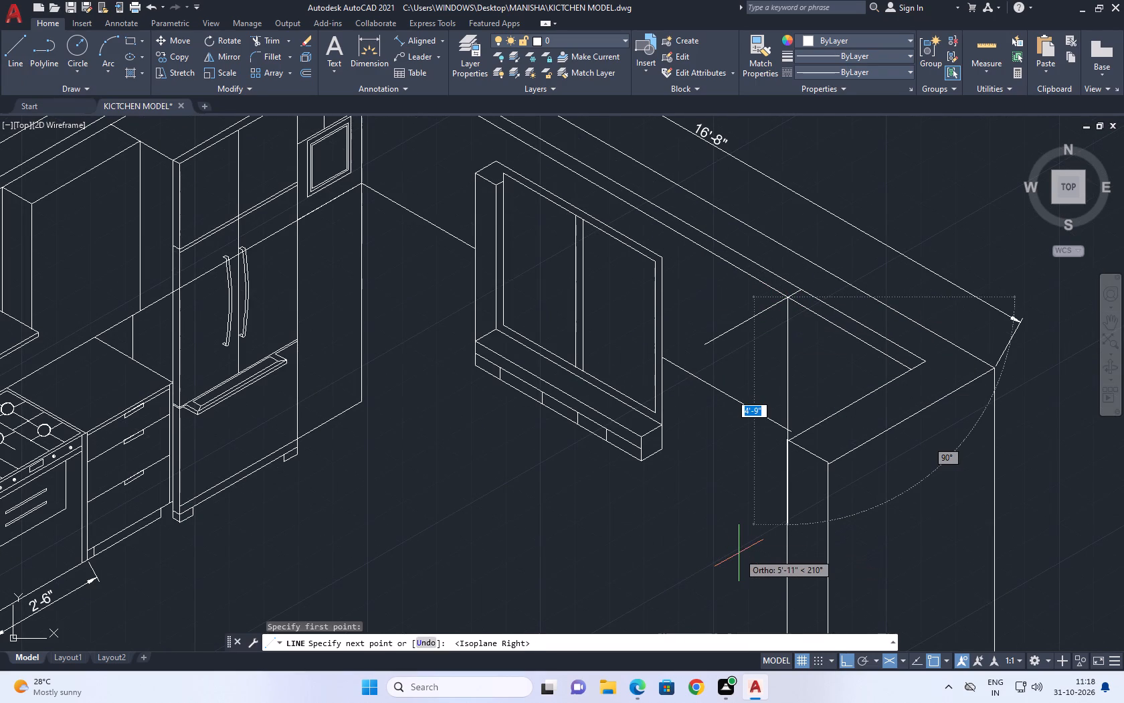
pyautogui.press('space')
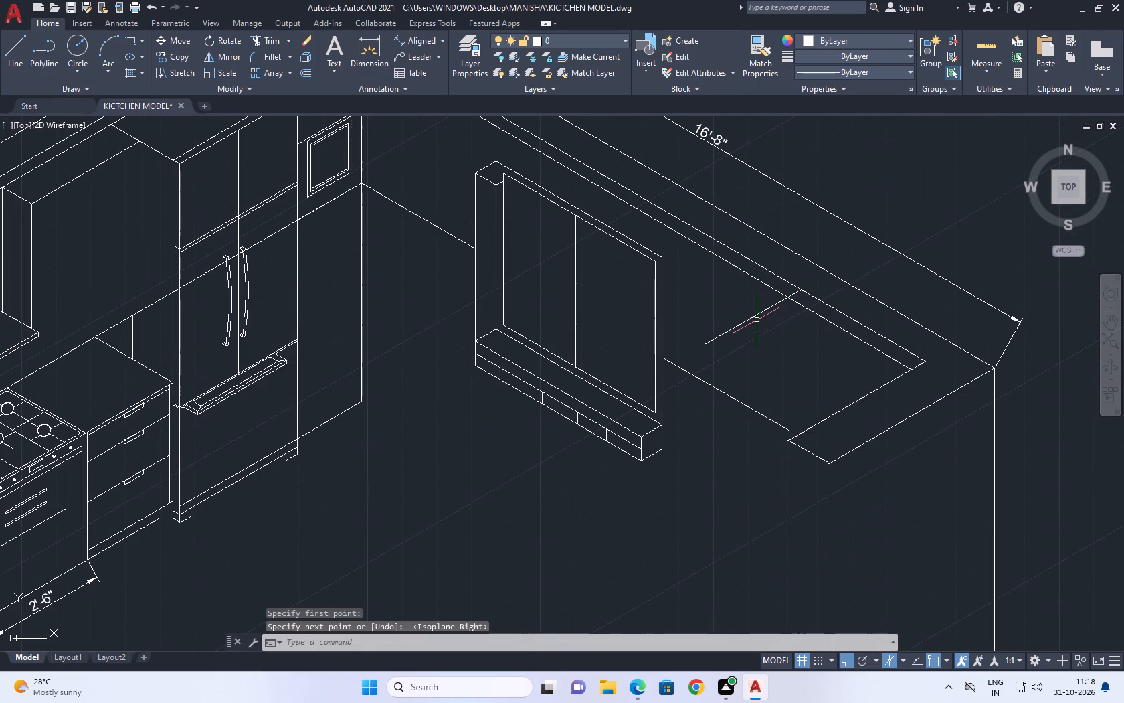
# Erase the short slanted line branching off the inner wall line between the window and the end column.
pyautogui.click(755, 322)
pyautogui.click(741, 311)
pyautogui.moveTo(737, 309); pyautogui.dragTo(903, 350, button='middle')
pyautogui.moveTo(990, 406); pyautogui.dragTo(970, 374, button='middle')
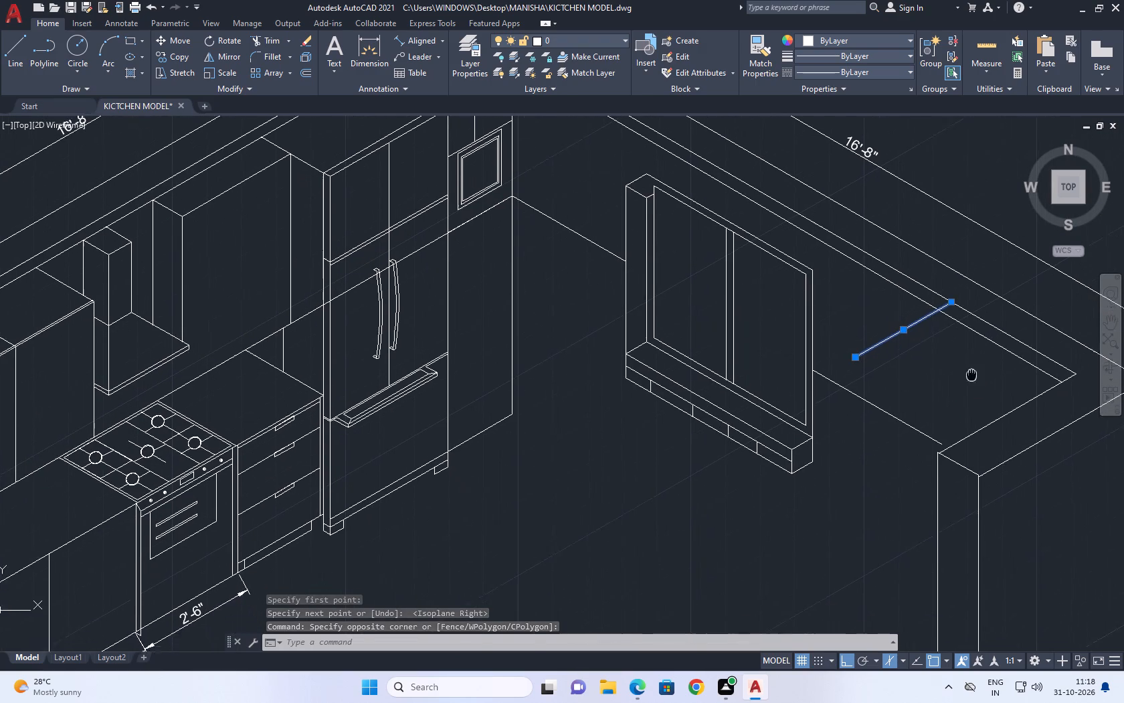
pyautogui.moveTo(970, 374); pyautogui.dragTo(937, 347, button='middle')
pyautogui.press('Delete')
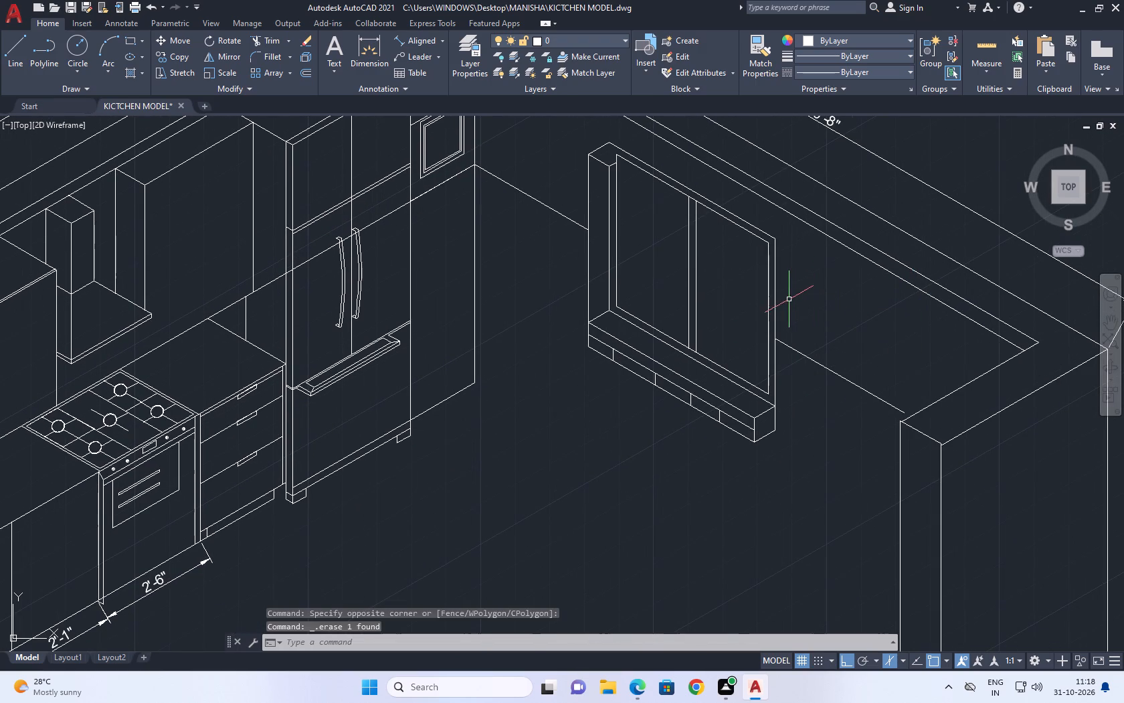
# Draw a line on the left isoplane from the window frame's upper outer corner to just past the end column's top edge.
pyautogui.write('L')
pyautogui.press('space')
pyautogui.scroll(1, 769, 241)
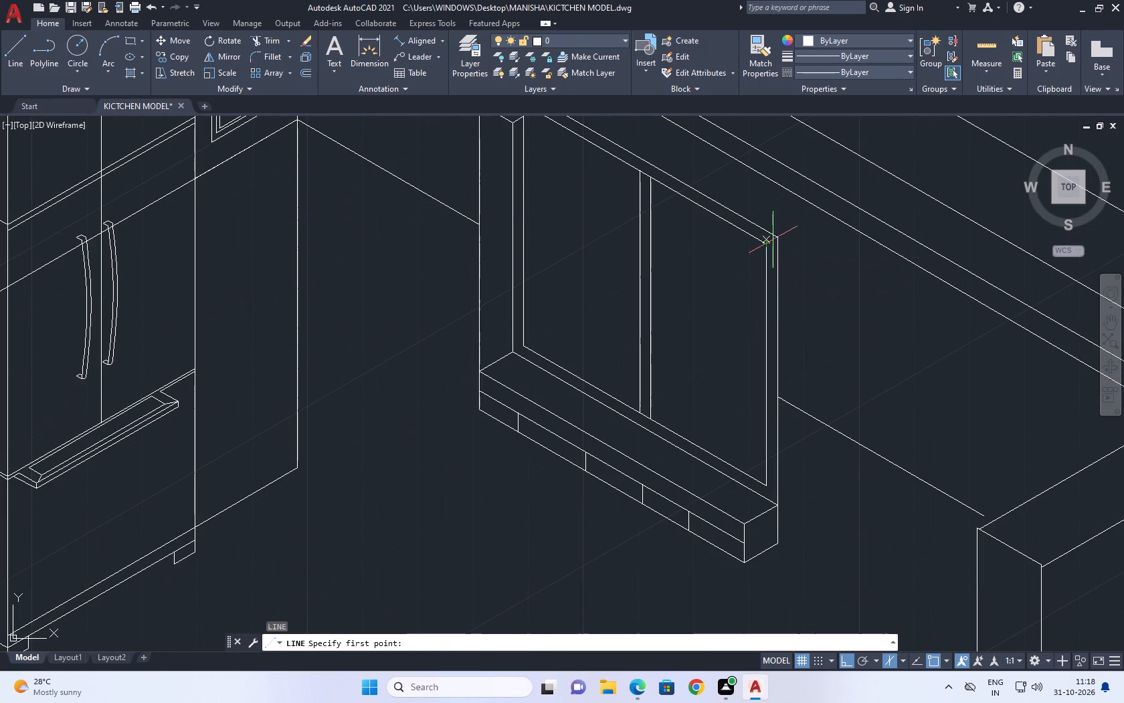
pyautogui.click(773, 239)
pyautogui.moveTo(951, 398); pyautogui.dragTo(862, 337, button='middle')
pyautogui.press('F5')
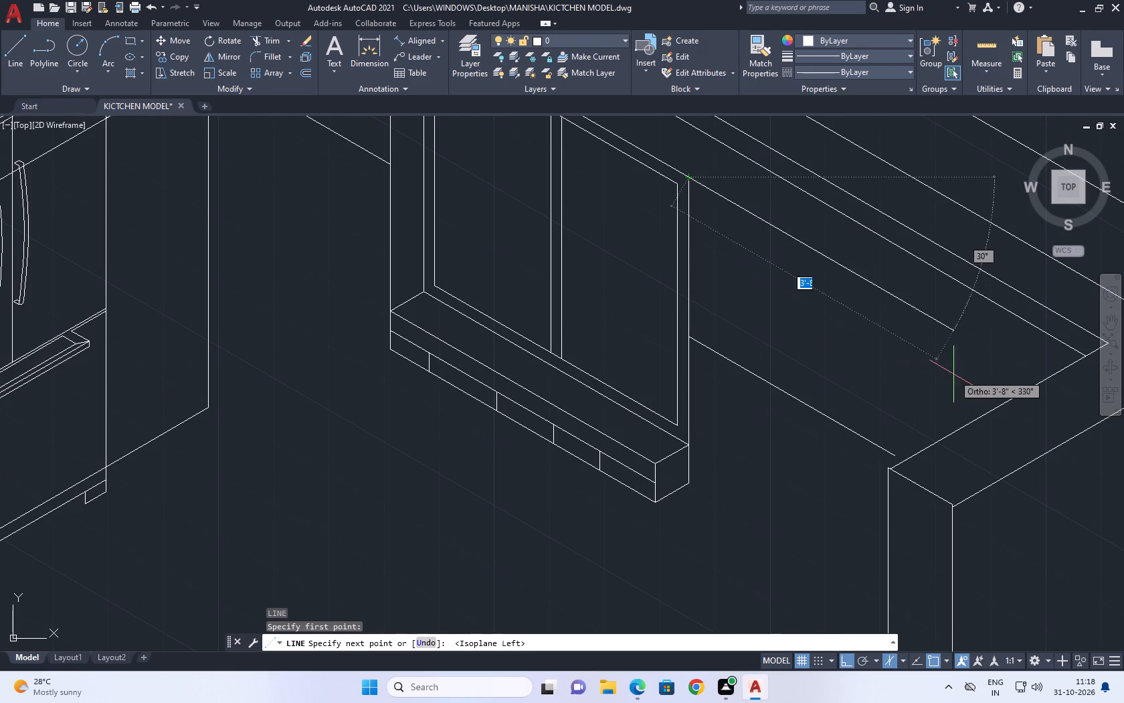
pyautogui.moveTo(958, 376); pyautogui.dragTo(820, 315, button='middle')
pyautogui.click(957, 372)
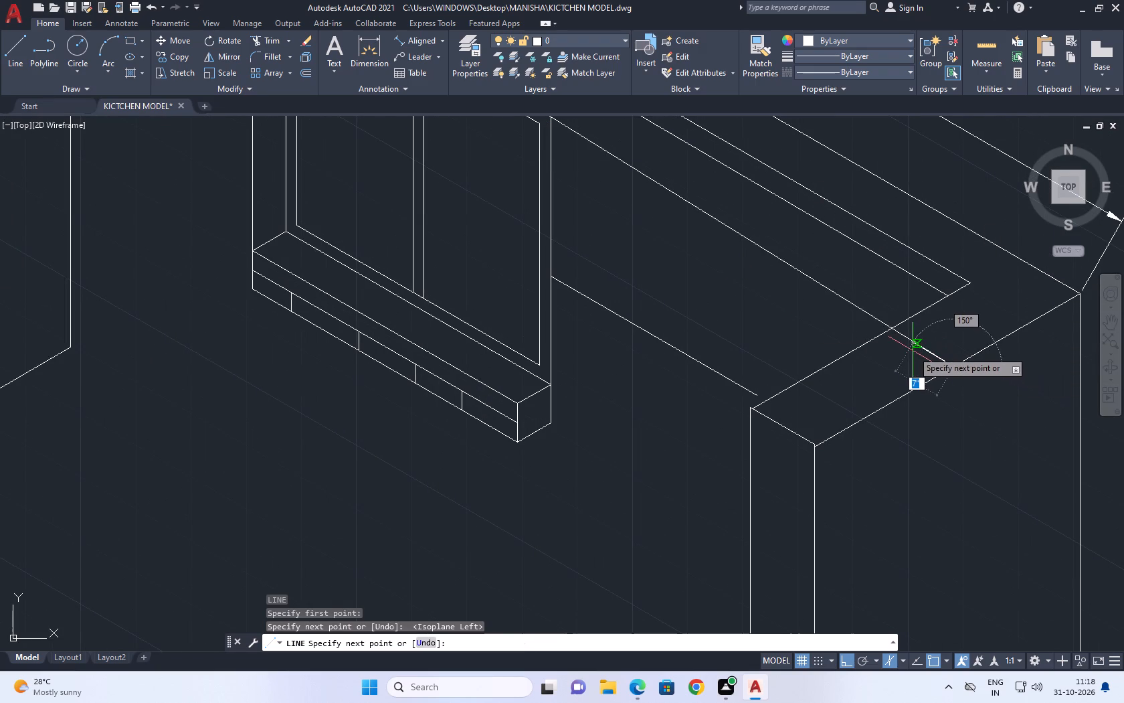
pyautogui.hotkey('ctrl', 'z')
pyautogui.click(933, 346)
pyautogui.press('space')
# Draw a vertical line about 7'-2" long downward from the new wall line, between the window and the end column.
pyautogui.moveTo(769, 341); pyautogui.dragTo(784, 349, button='middle')
pyautogui.scroll(1, 784, 341)
pyautogui.write('L')
pyautogui.press('space')
pyautogui.moveTo(750, 360); pyautogui.dragTo(834, 386, button='middle')
pyautogui.scroll(-1, 835, 382)
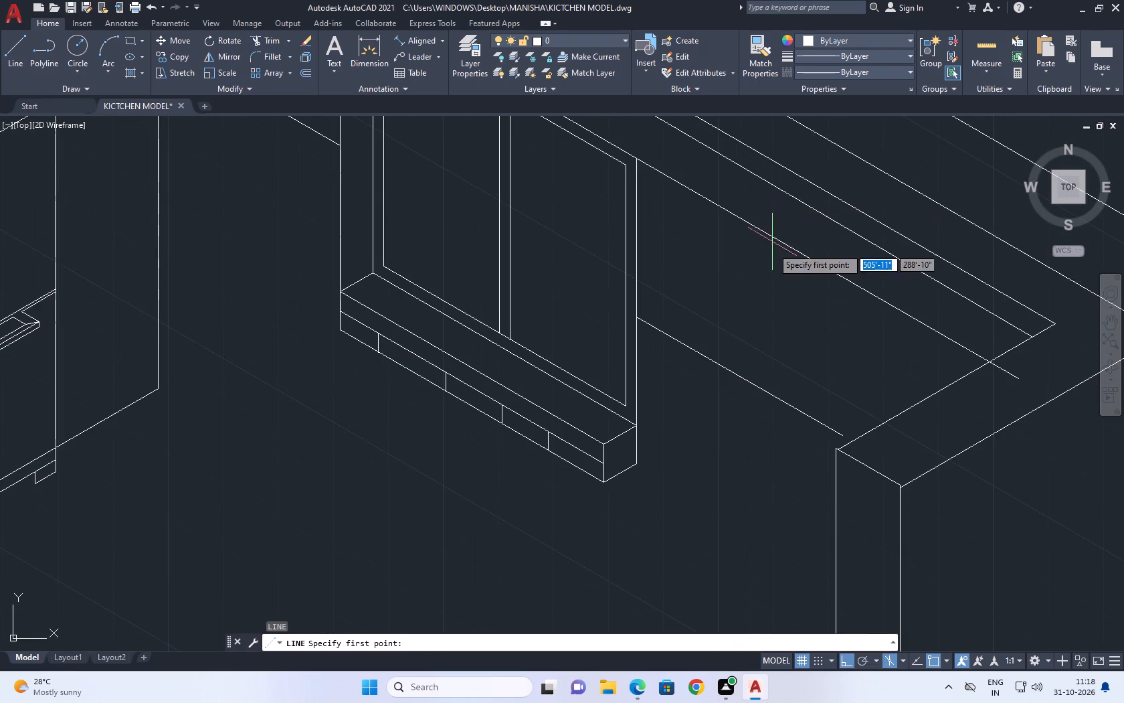
pyautogui.click(777, 236)
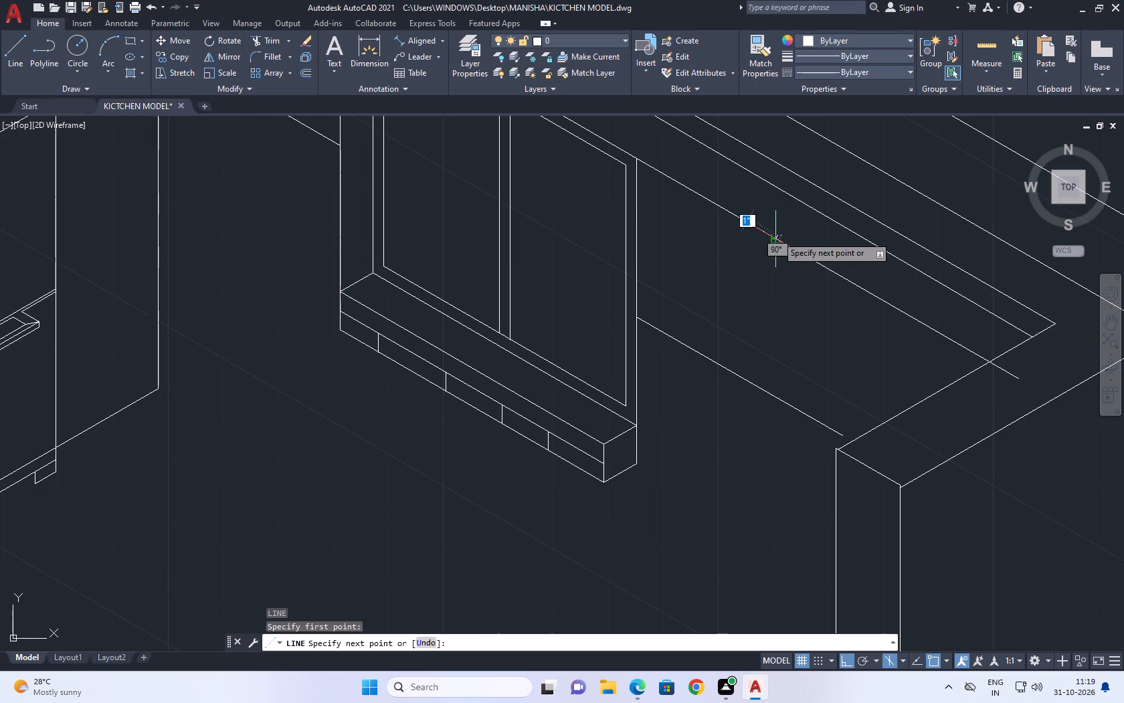
pyautogui.moveTo(757, 481); pyautogui.dragTo(857, 351, button='middle')
pyautogui.scroll(-1, 866, 314)
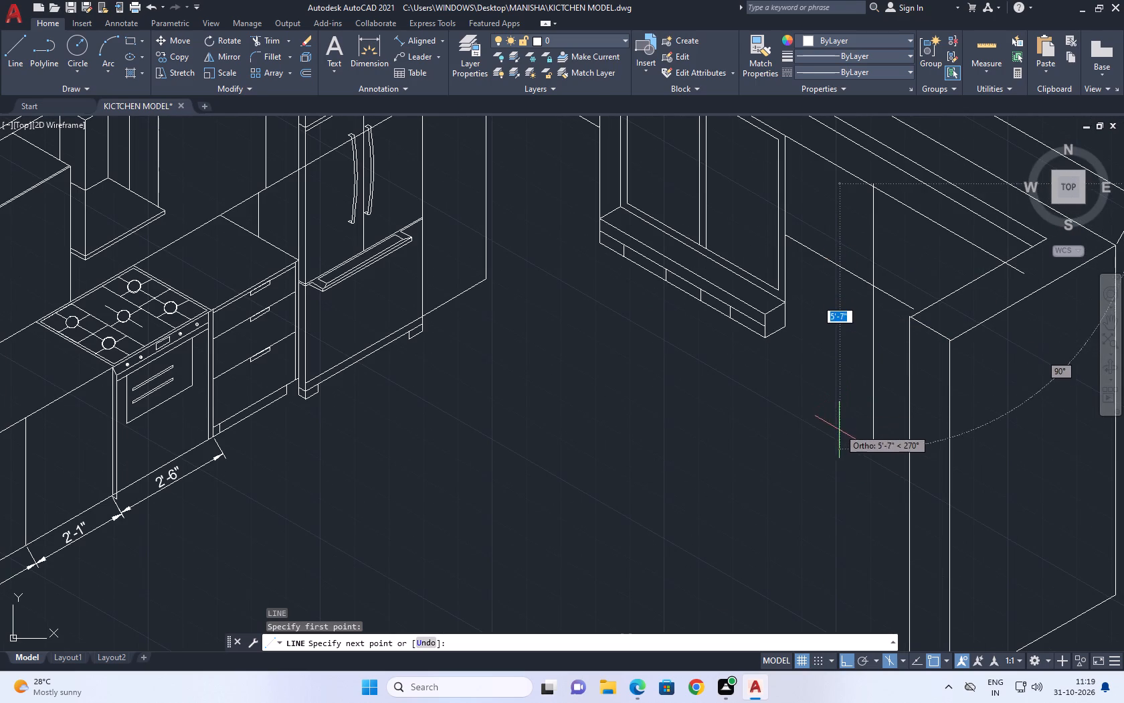
pyautogui.click(817, 495)
pyautogui.press('Escape')
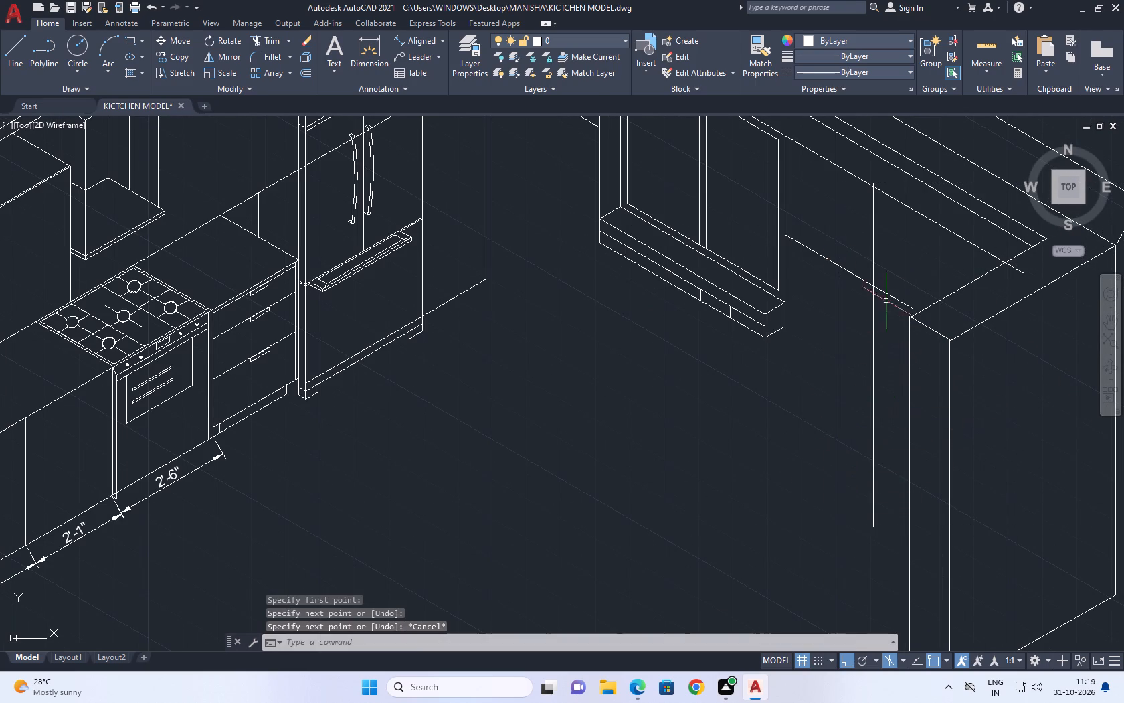
# Trim the vertical line's stub above the new wall line and that wall line's overhang on the end column's top.
pyautogui.moveTo(886, 268); pyautogui.dragTo(791, 399, button='middle')
pyautogui.scroll(2, 798, 339)
pyautogui.write('TR')
pyautogui.press('space')
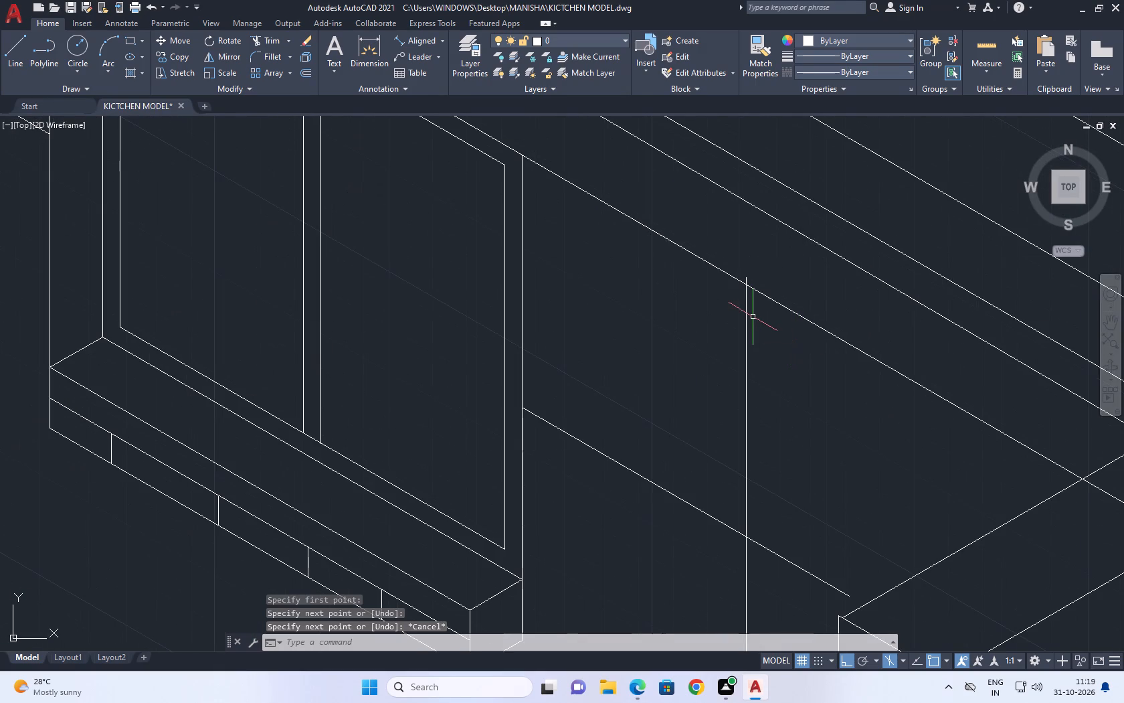
pyautogui.scroll(2, 746, 281)
pyautogui.click(745, 277)
pyautogui.scroll(-4, 703, 265)
pyautogui.scroll(1, 842, 349)
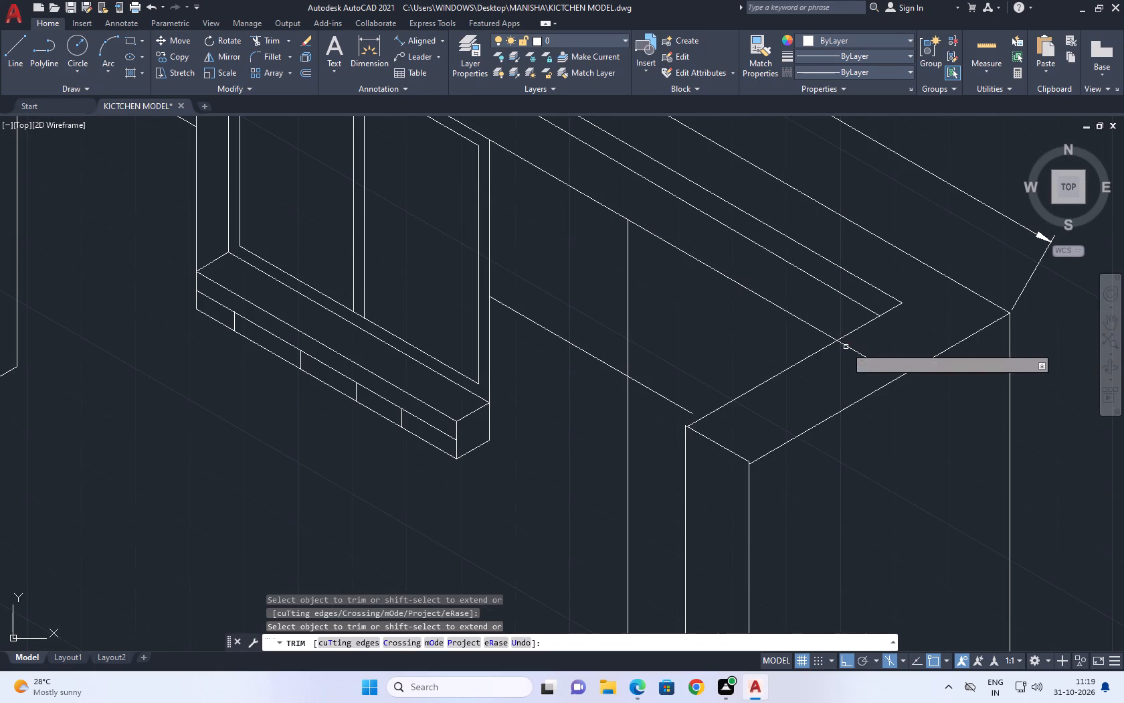
pyautogui.click(846, 347)
pyautogui.moveTo(621, 398); pyautogui.dragTo(812, 390, button='middle')
pyautogui.press('Escape')
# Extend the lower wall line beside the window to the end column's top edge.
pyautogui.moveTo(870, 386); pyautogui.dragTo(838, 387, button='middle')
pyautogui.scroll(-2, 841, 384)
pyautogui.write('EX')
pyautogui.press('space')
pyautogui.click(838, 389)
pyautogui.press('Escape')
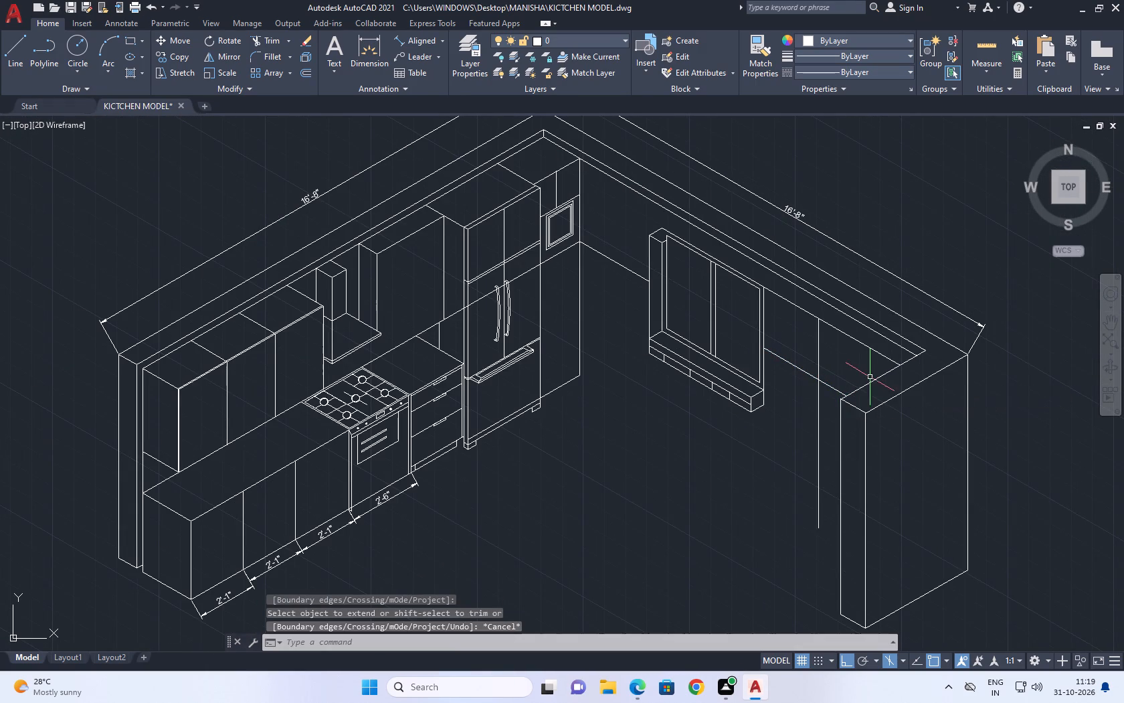
# Trim the lower wall line between the vertical line and the end column.
pyautogui.moveTo(848, 377); pyautogui.dragTo(854, 382, button='middle')
pyautogui.scroll(2, 833, 400)
pyautogui.moveTo(825, 374); pyautogui.dragTo(861, 337, button='middle')
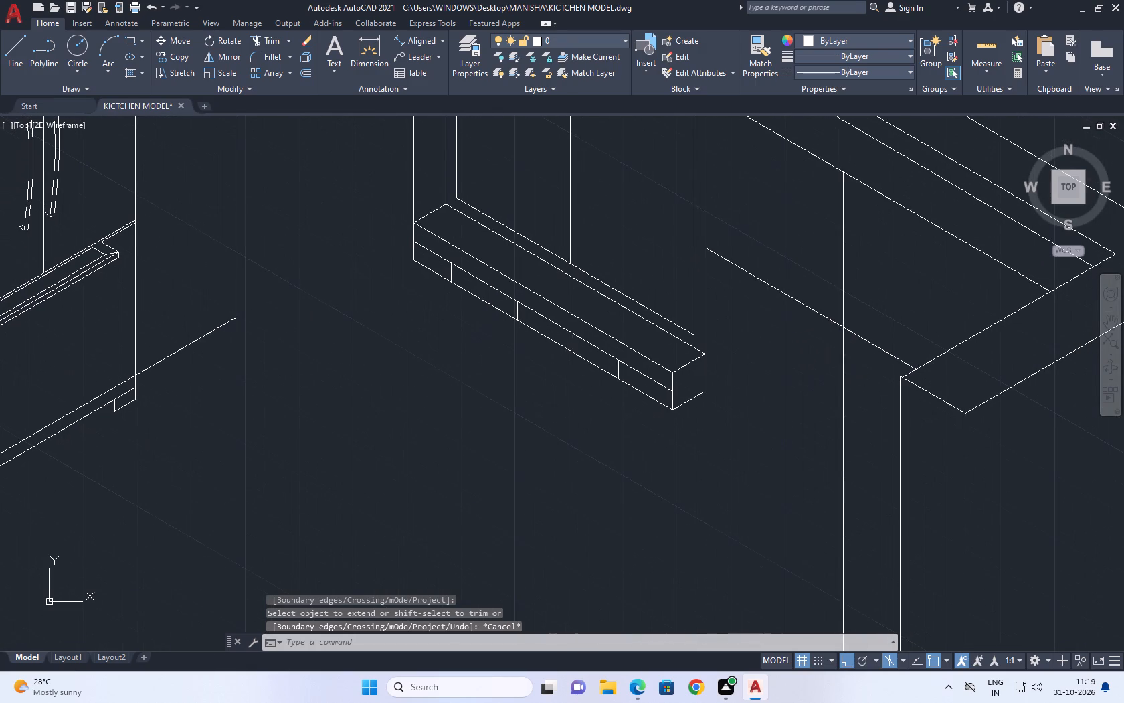
pyautogui.write('TR')
pyautogui.press('space')
pyautogui.moveTo(861, 333); pyautogui.dragTo(862, 343)
pyautogui.moveTo(865, 388); pyautogui.dragTo(878, 380)
pyautogui.press('Escape')
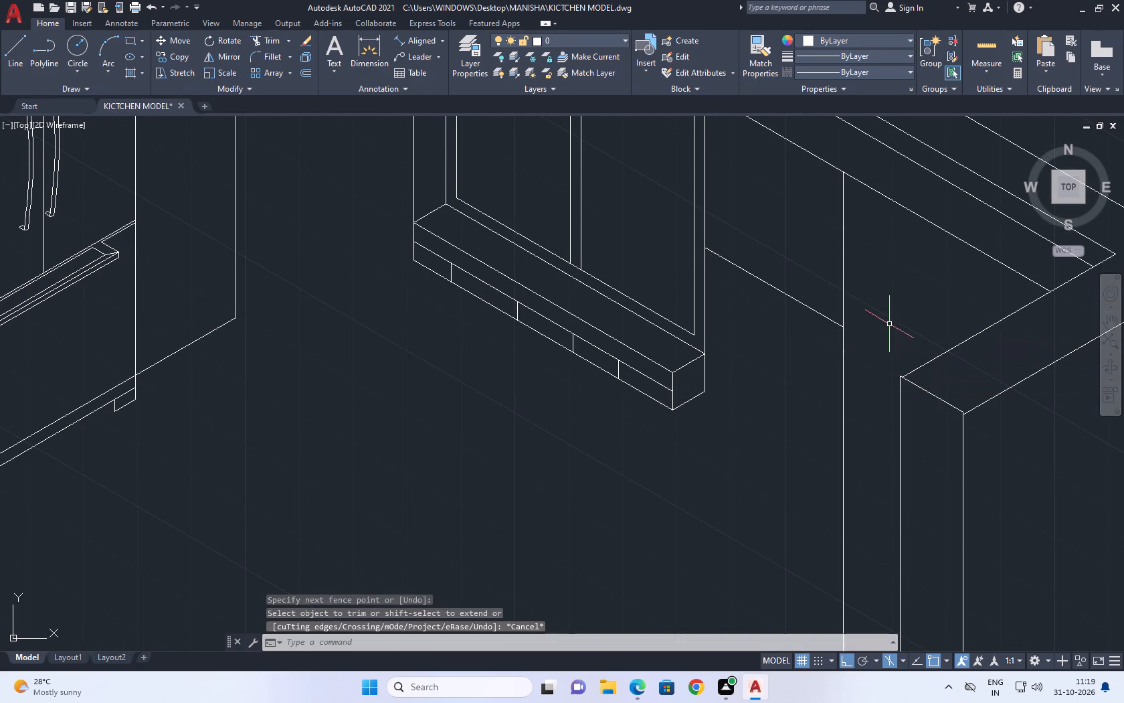
# Copy the upper line running from the window to the end column 2" straight down.
pyautogui.moveTo(889, 323); pyautogui.dragTo(901, 364, button='middle')
pyautogui.scroll(-1, 911, 370)
pyautogui.moveTo(911, 370); pyautogui.dragTo(885, 353, button='middle')
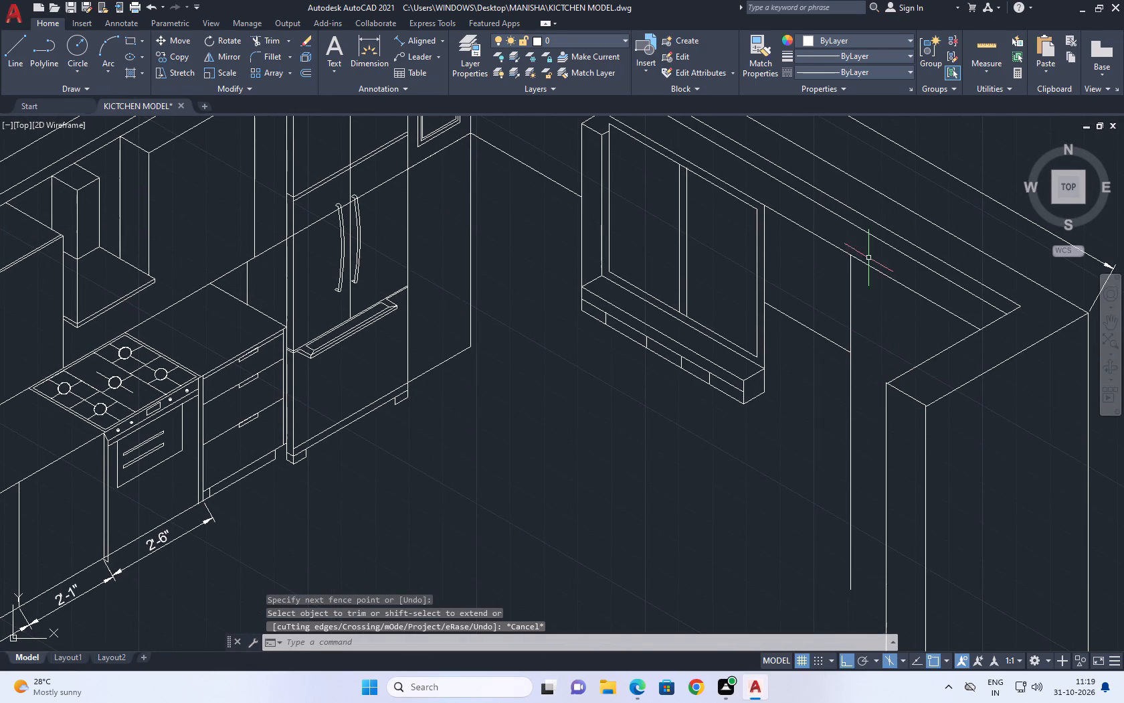
pyautogui.click(876, 270)
pyautogui.moveTo(876, 275); pyautogui.dragTo(840, 285, button='middle')
pyautogui.write('CO')
pyautogui.press('space')
pyautogui.click(843, 287)
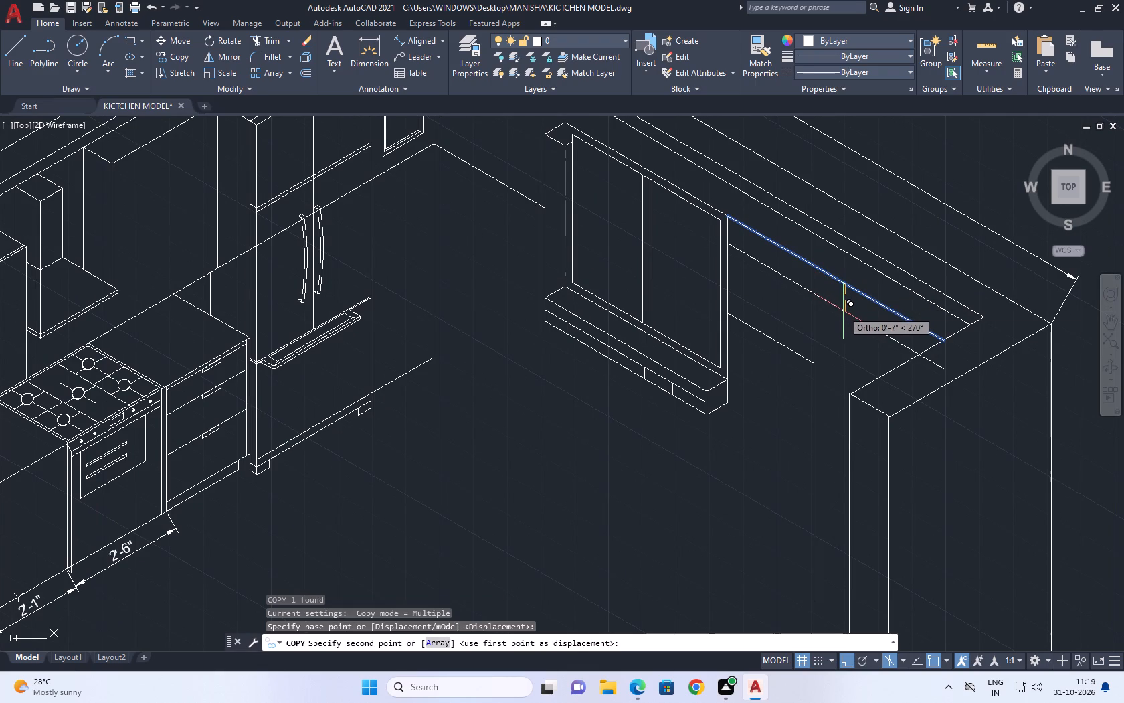
pyautogui.write('2')
pyautogui.press('space')
pyautogui.press('Escape')
# Trim the upper wall line and its 2" copy between the window and the vertical line.
pyautogui.press('t')
pyautogui.press('r')
pyautogui.press('space')
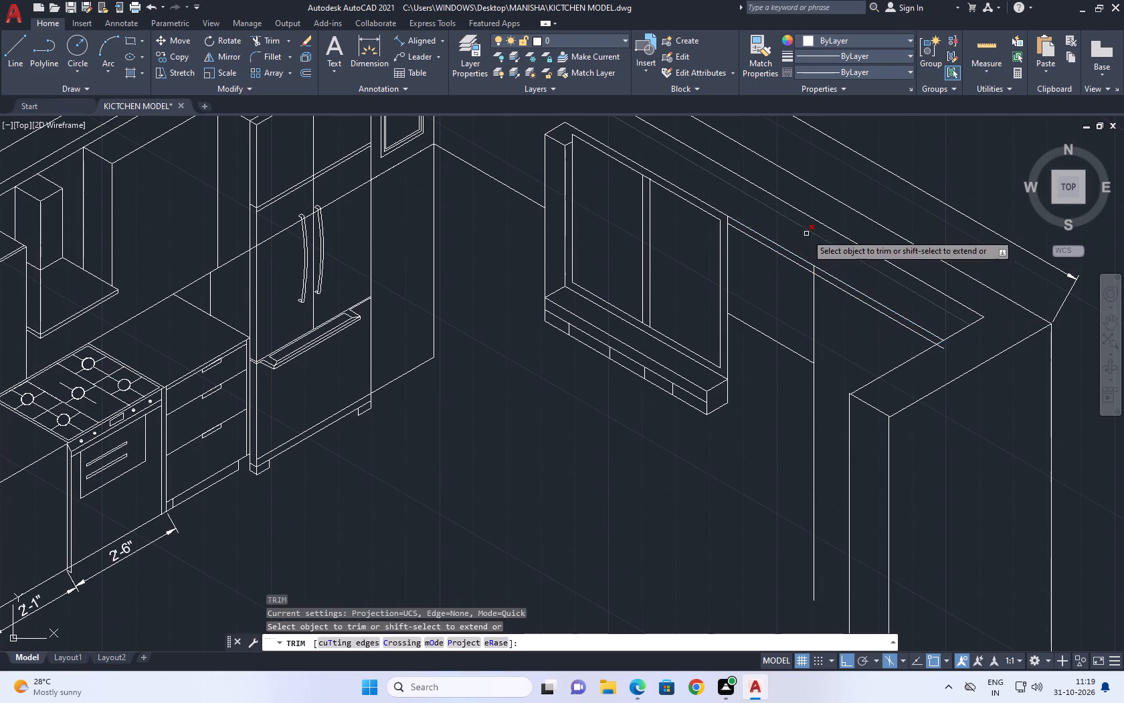
pyautogui.click(787, 245)
pyautogui.click(778, 263)
pyautogui.click(784, 303)
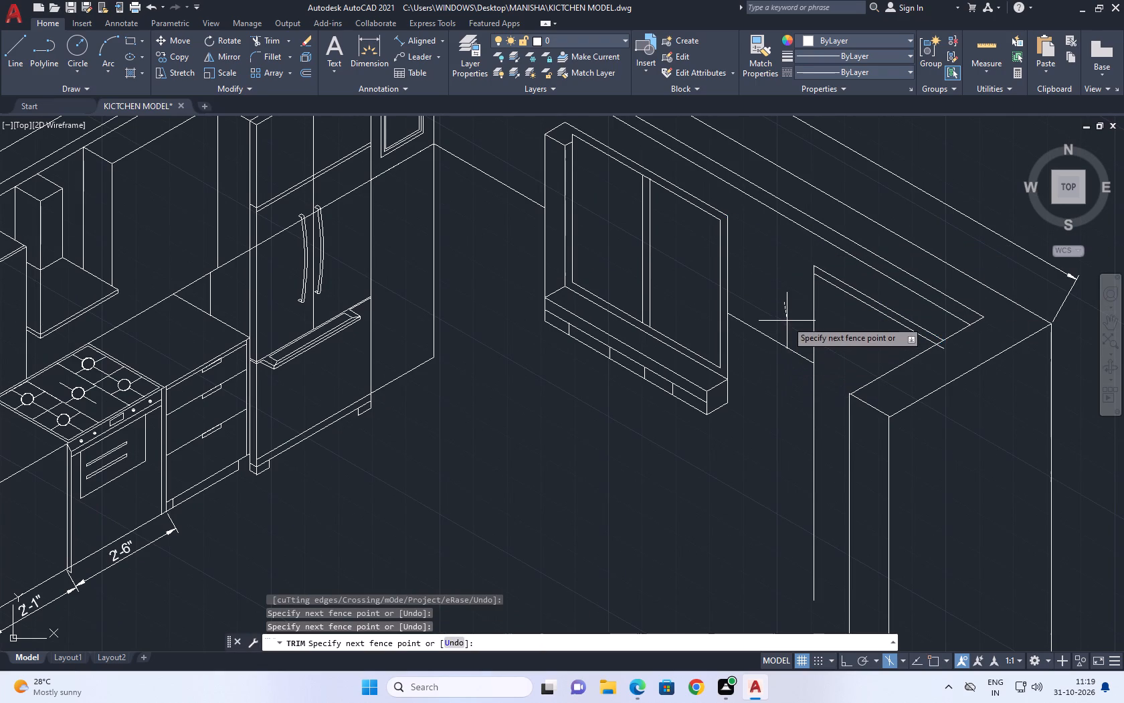
pyautogui.click(791, 284)
pyautogui.press('Escape')
# Trim the copied line's overhang past the inner edge of the end column's top.
pyautogui.press('t')
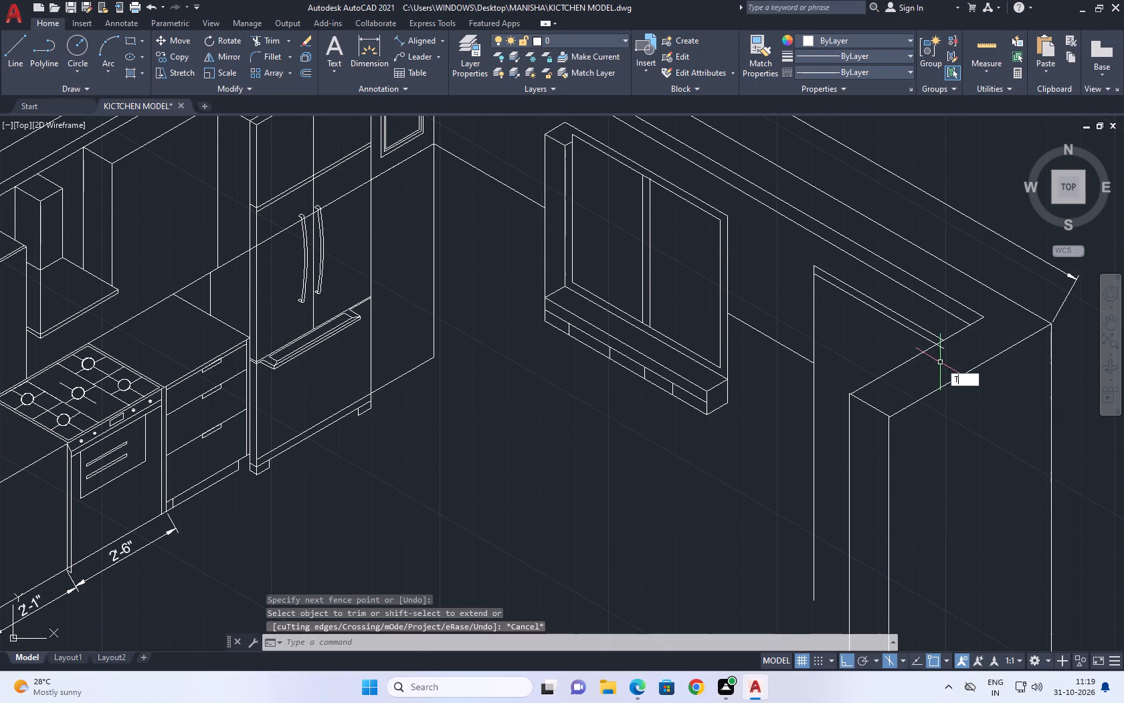
pyautogui.write('R')
pyautogui.press('space')
pyautogui.scroll(3, 940, 360)
pyautogui.click(943, 303)
pyautogui.click(888, 332)
pyautogui.press('Escape')
pyautogui.scroll(-2, 898, 335)
pyautogui.moveTo(880, 327); pyautogui.dragTo(886, 335, button='middle')
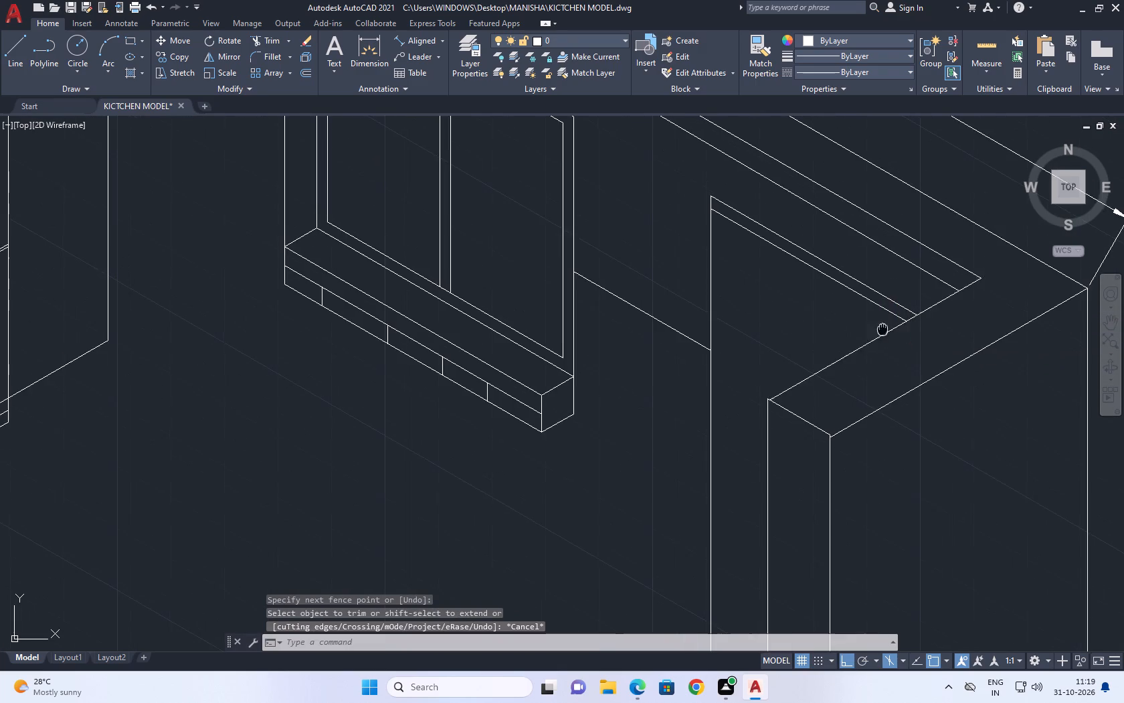
pyautogui.moveTo(886, 335); pyautogui.dragTo(891, 356, button='middle')
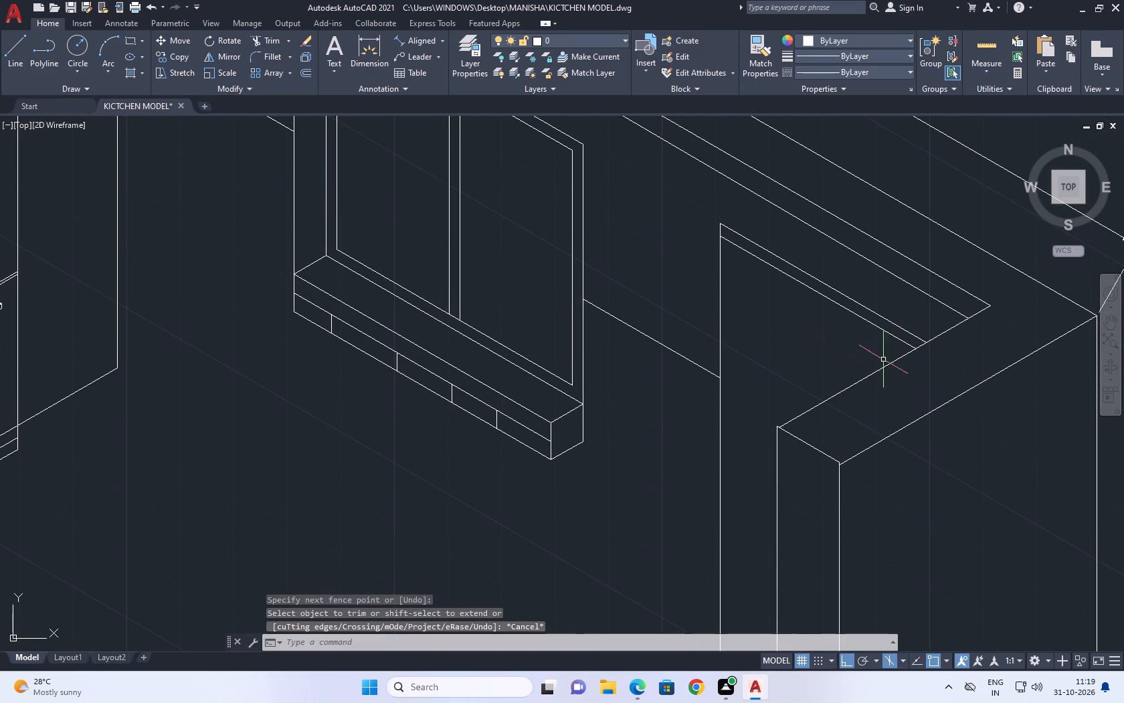
pyautogui.moveTo(938, 337); pyautogui.dragTo(938, 349, button='middle')
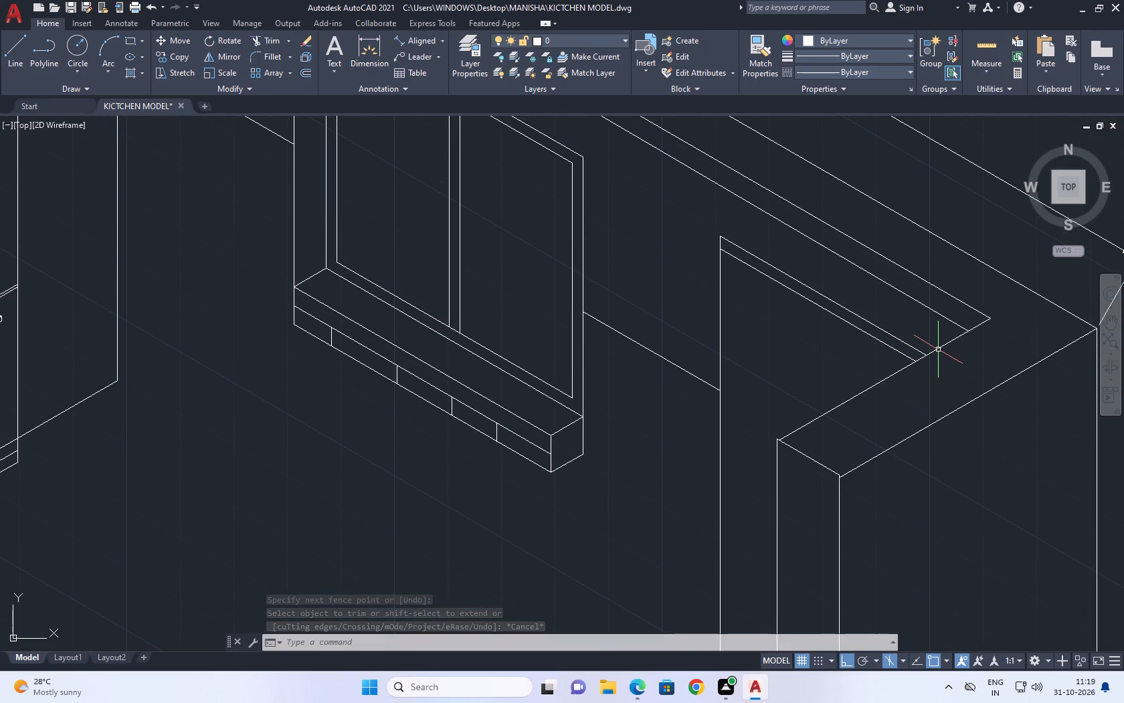
# Copy the vertical line beside the window 2" along the wall toward the end column.
pyautogui.moveTo(894, 370); pyautogui.dragTo(889, 271, button='middle')
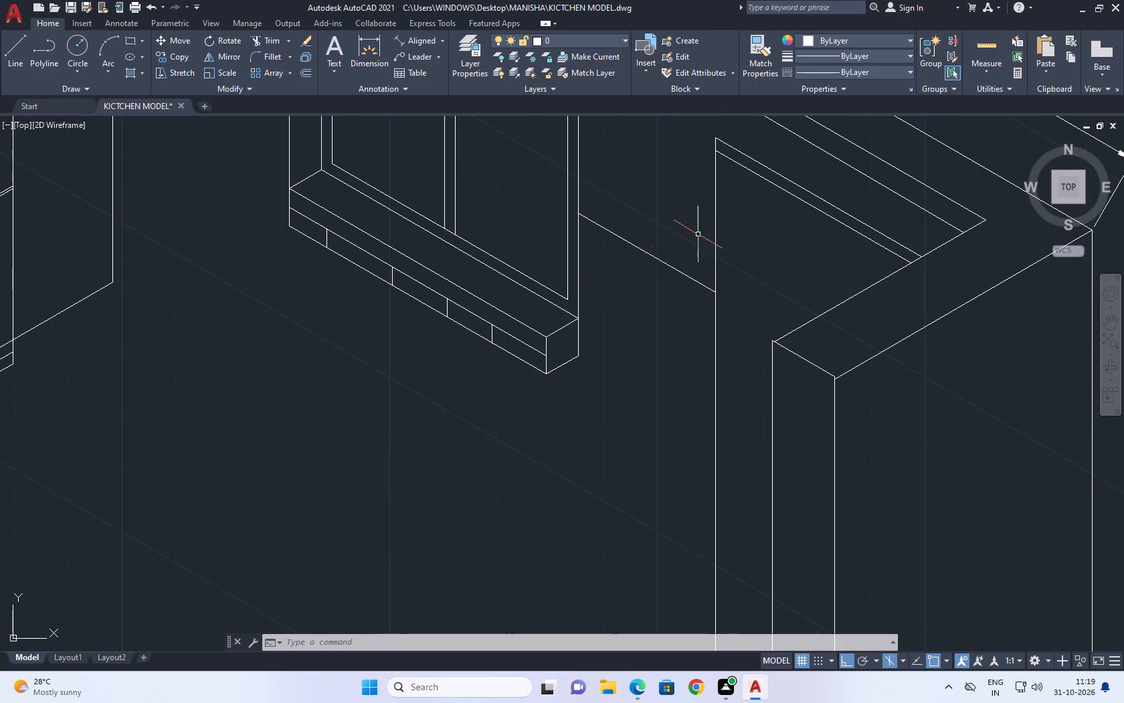
pyautogui.click(711, 235)
pyautogui.click(721, 230)
pyautogui.moveTo(731, 234); pyautogui.dragTo(736, 293, button='middle')
pyautogui.moveTo(781, 295); pyautogui.dragTo(689, 299, button='middle')
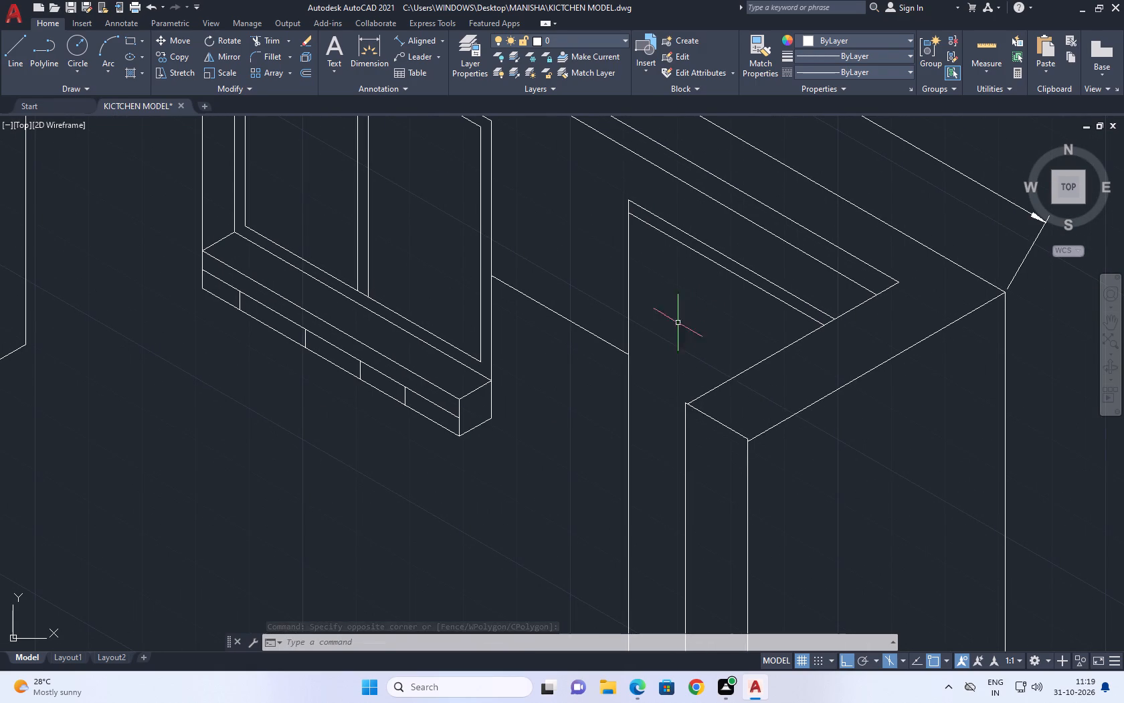
pyautogui.moveTo(649, 307); pyautogui.dragTo(648, 299)
pyautogui.click(621, 264)
pyautogui.moveTo(674, 294); pyautogui.dragTo(686, 309, button='middle')
pyautogui.write('CO')
pyautogui.press('space')
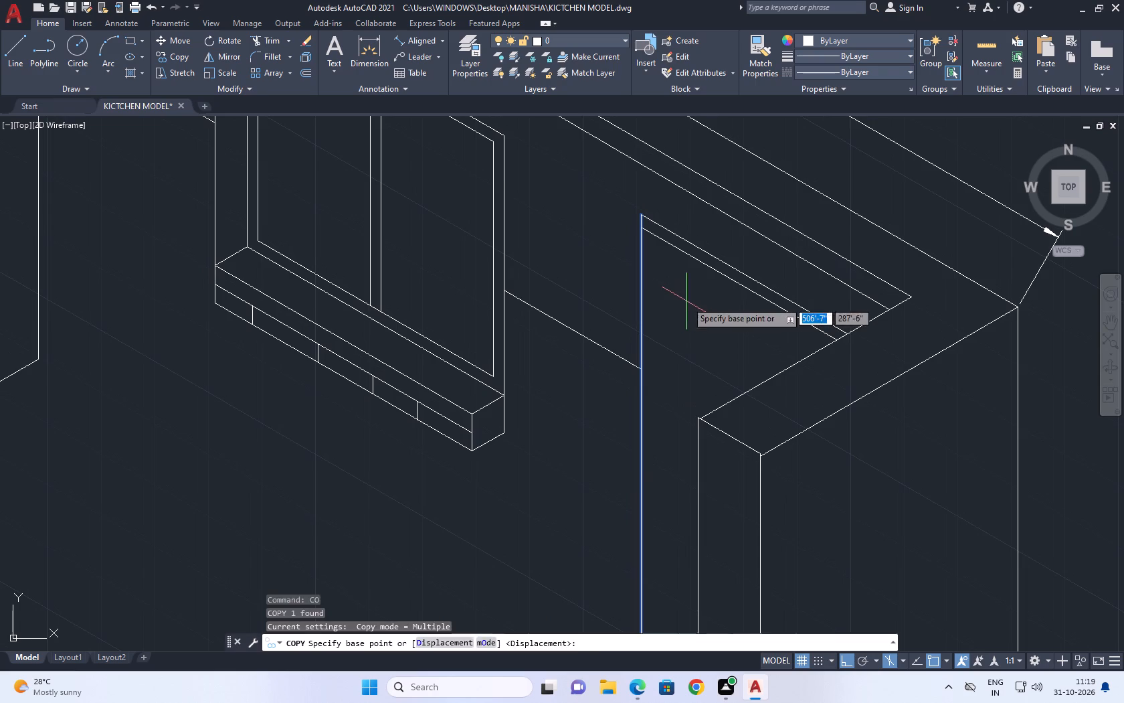
pyautogui.click(670, 300)
pyautogui.write('2')
pyautogui.press('space')
pyautogui.press('Escape')
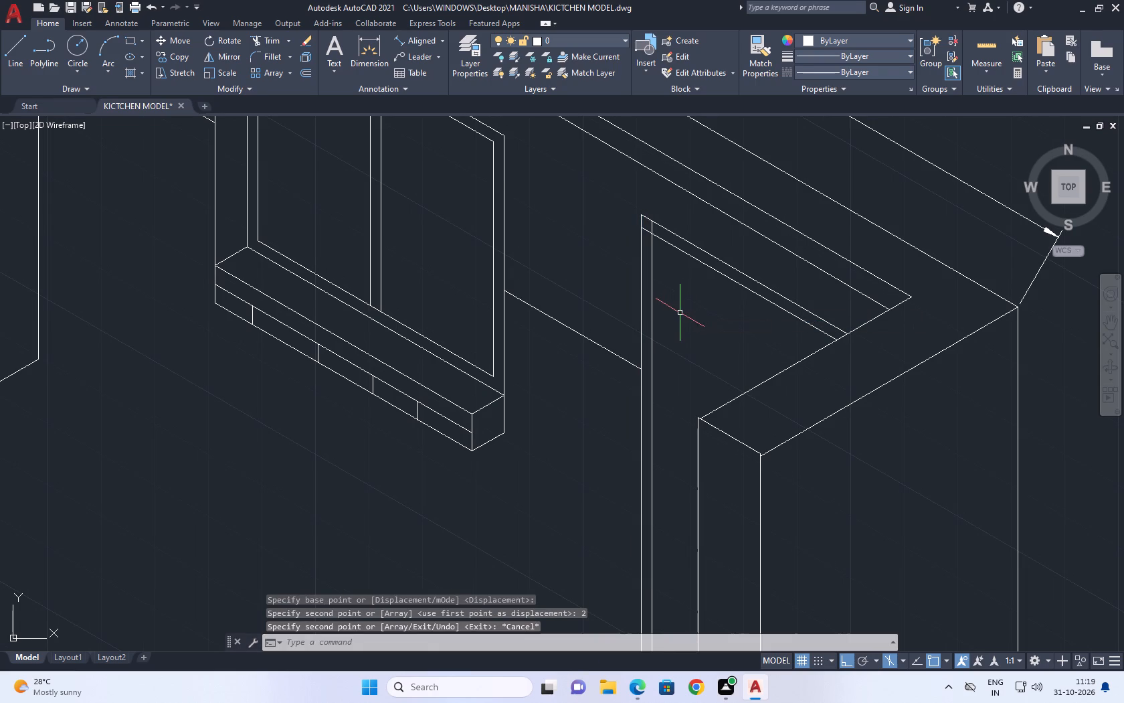
# Trim the overlapping line ends where the copied vertical line meets the copied upper line.
pyautogui.write('RE')
pyautogui.press('Escape')
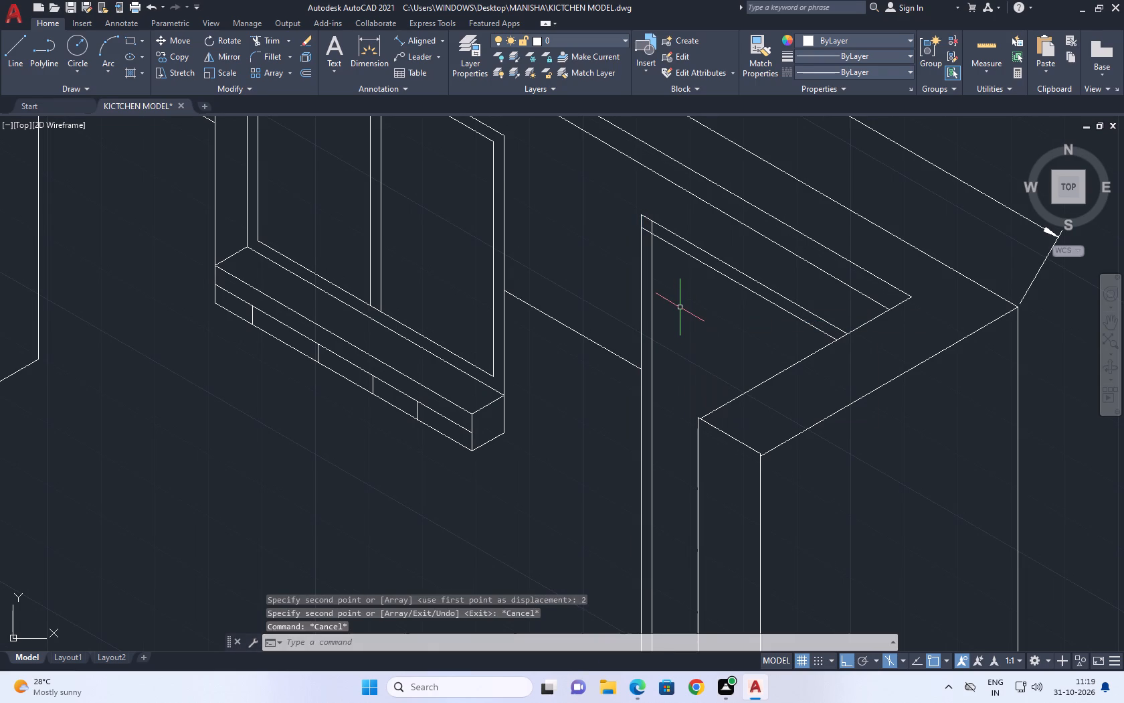
pyautogui.write('TR')
pyautogui.press('space')
pyautogui.scroll(3, 654, 232)
pyautogui.click(654, 219)
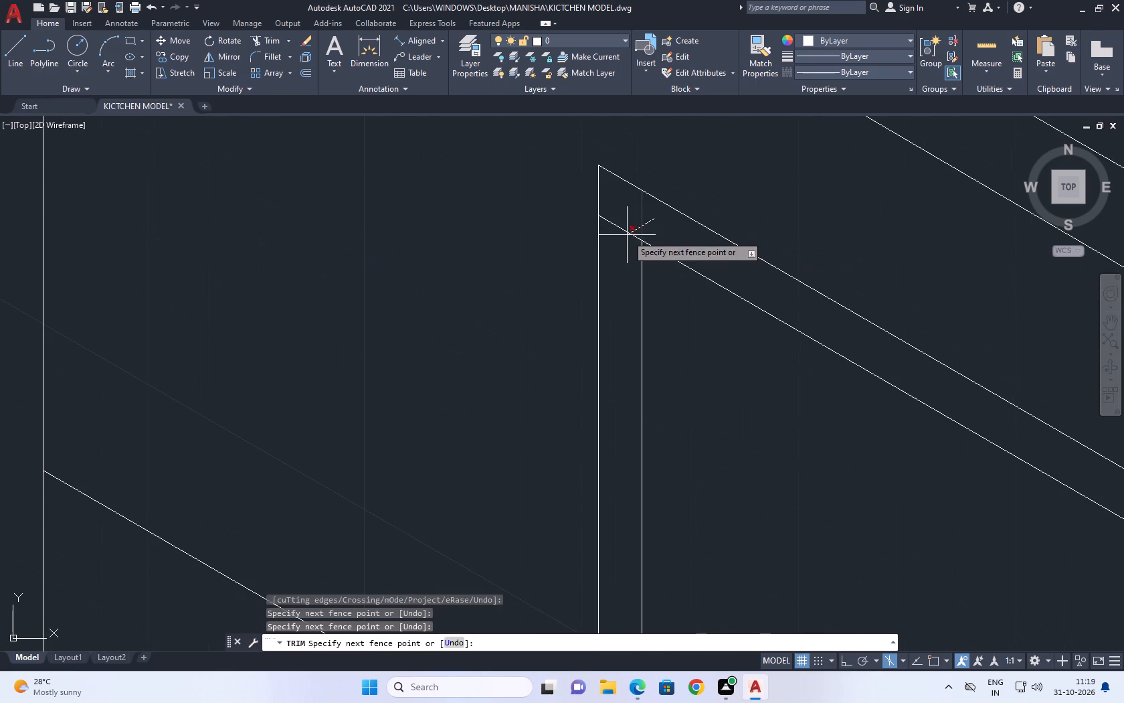
pyautogui.click(621, 240)
pyautogui.scroll(-4, 649, 230)
pyautogui.press('Escape')
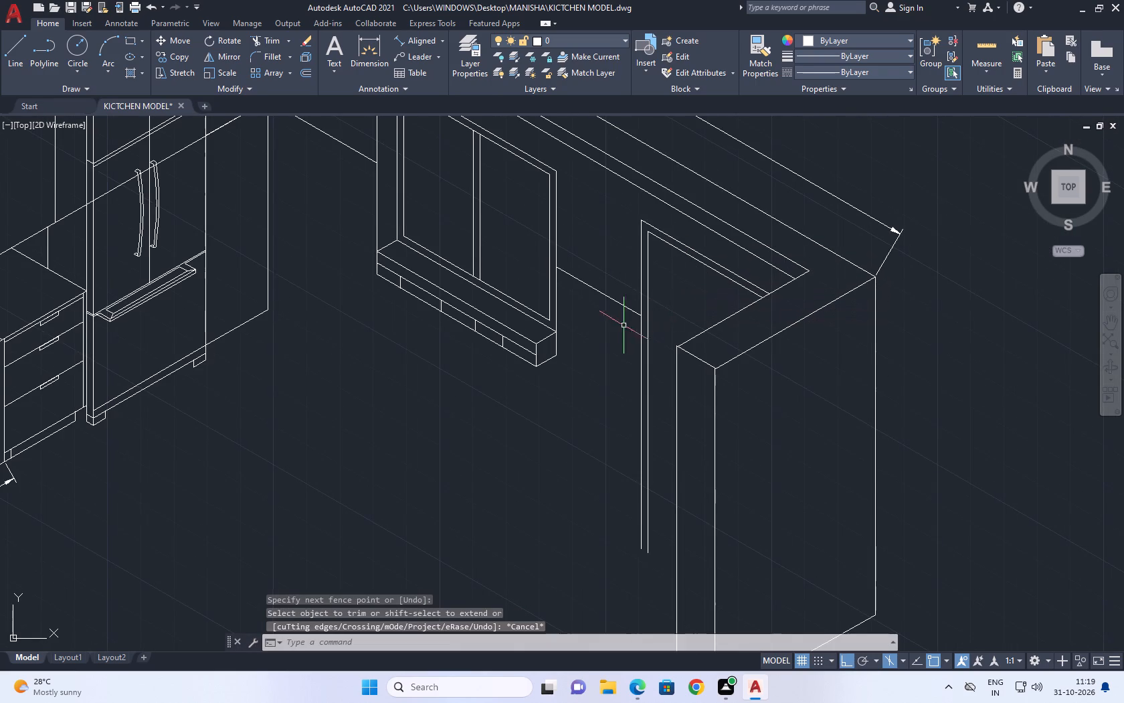
# Draw the window wall's floor line from the bottom room corner beside the refrigerator to beyond the end column's near face.
pyautogui.moveTo(624, 325); pyautogui.dragTo(680, 236, button='middle')
pyautogui.write('L')
pyautogui.press('space')
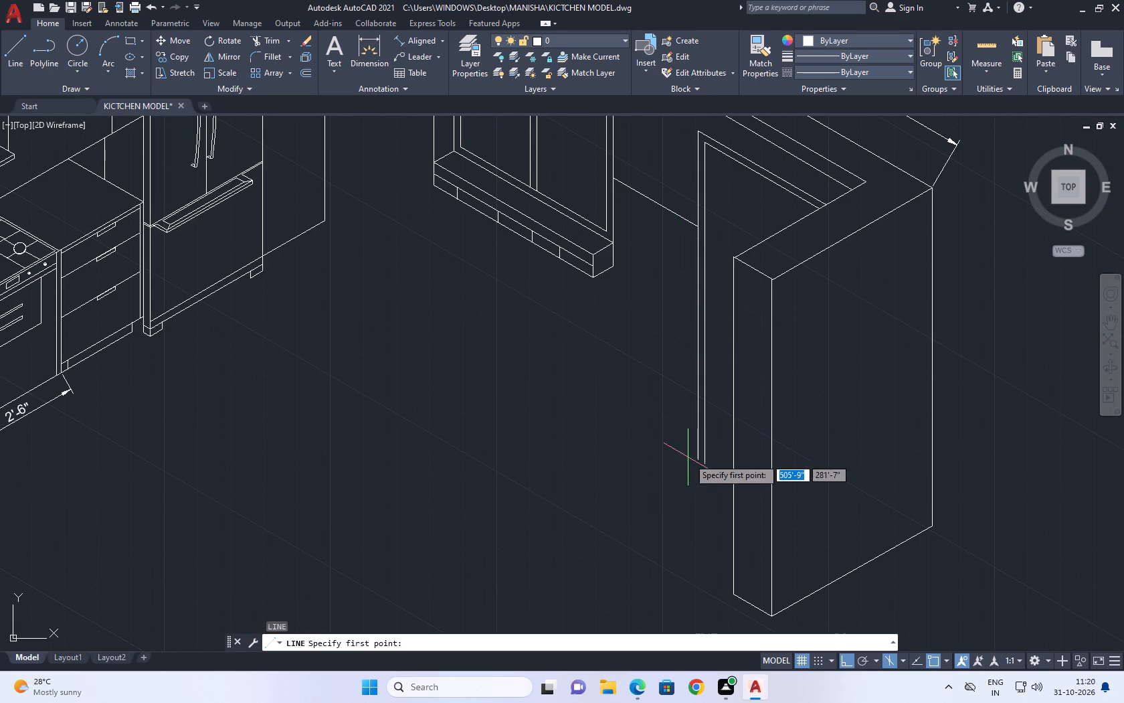
pyautogui.moveTo(686, 408); pyautogui.dragTo(777, 399, button='middle')
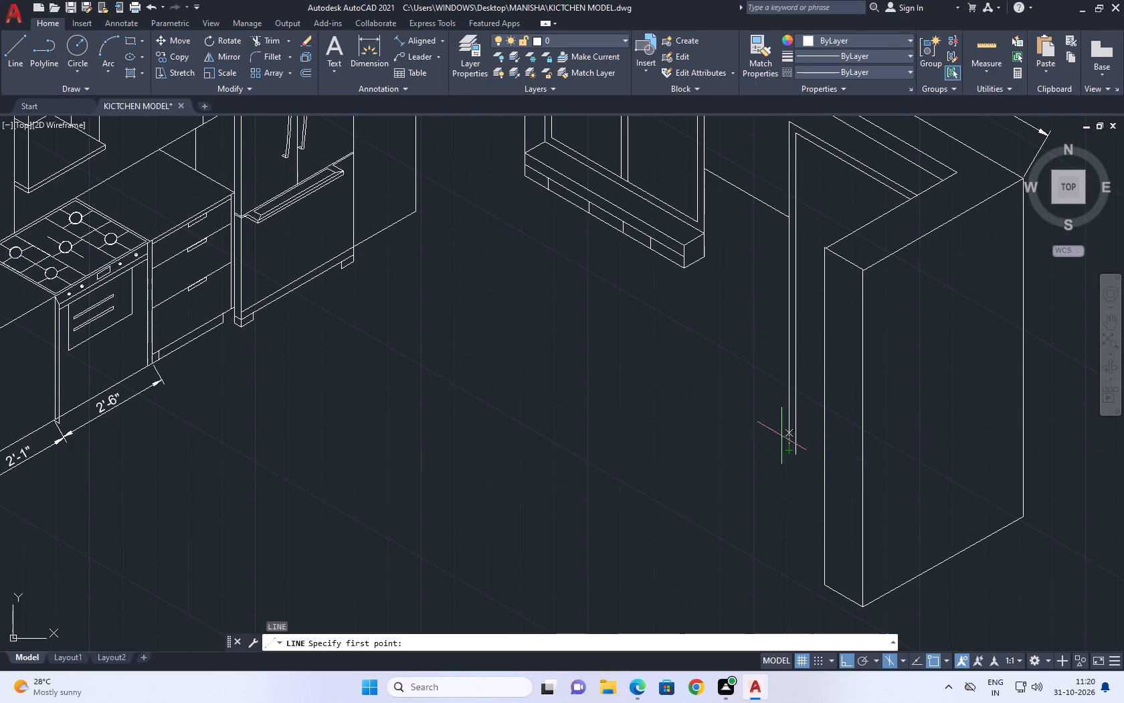
pyautogui.click(415, 210)
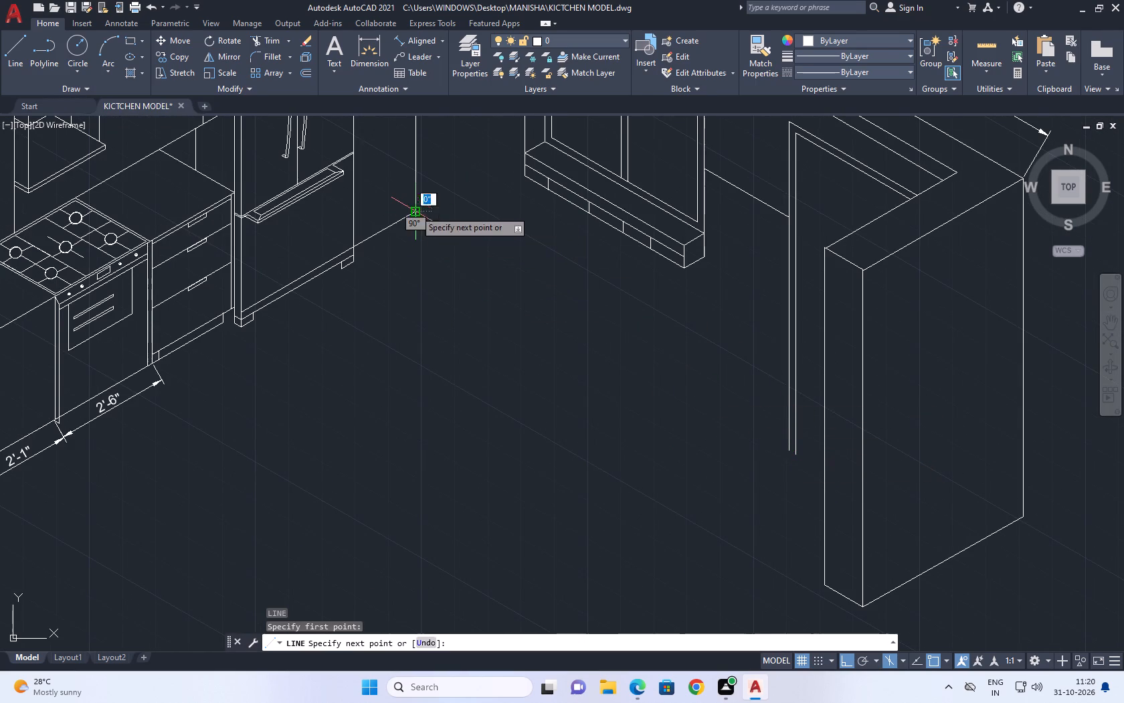
pyautogui.scroll(-2, 618, 314)
pyautogui.scroll(1, 721, 390)
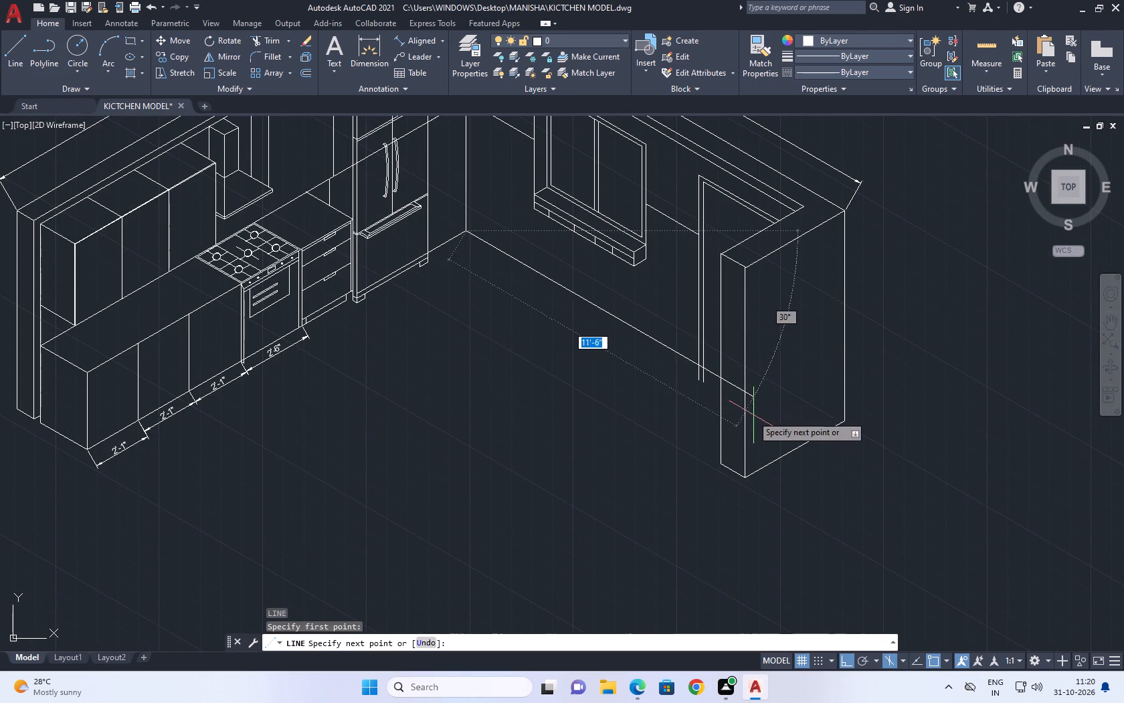
pyautogui.click(802, 422)
pyautogui.press('Escape')
# Trim the floor line's part across the end column and the two vertical lines' stubs below the floor line.
pyautogui.write('TR')
pyautogui.press('space')
pyautogui.click(774, 406)
pyautogui.click(733, 386)
pyautogui.scroll(2, 696, 373)
pyautogui.click(732, 388)
pyautogui.click(664, 372)
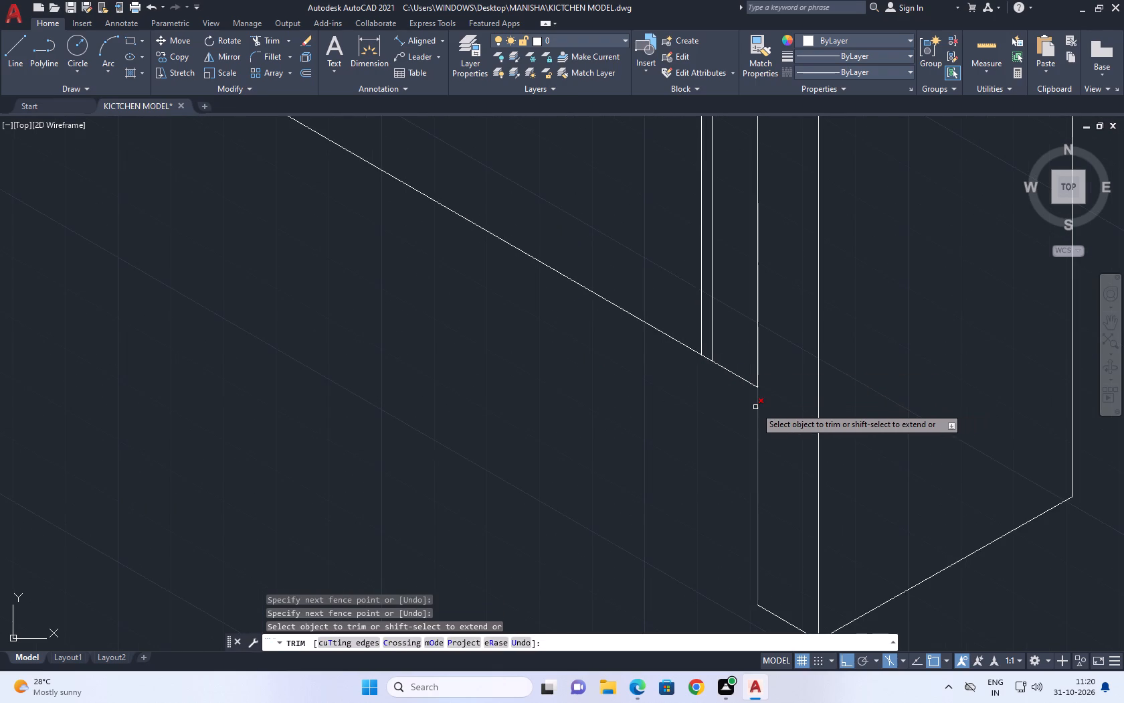
pyautogui.press('Escape')
pyautogui.scroll(-3, 776, 392)
pyautogui.moveTo(810, 378); pyautogui.dragTo(820, 405, button='middle')
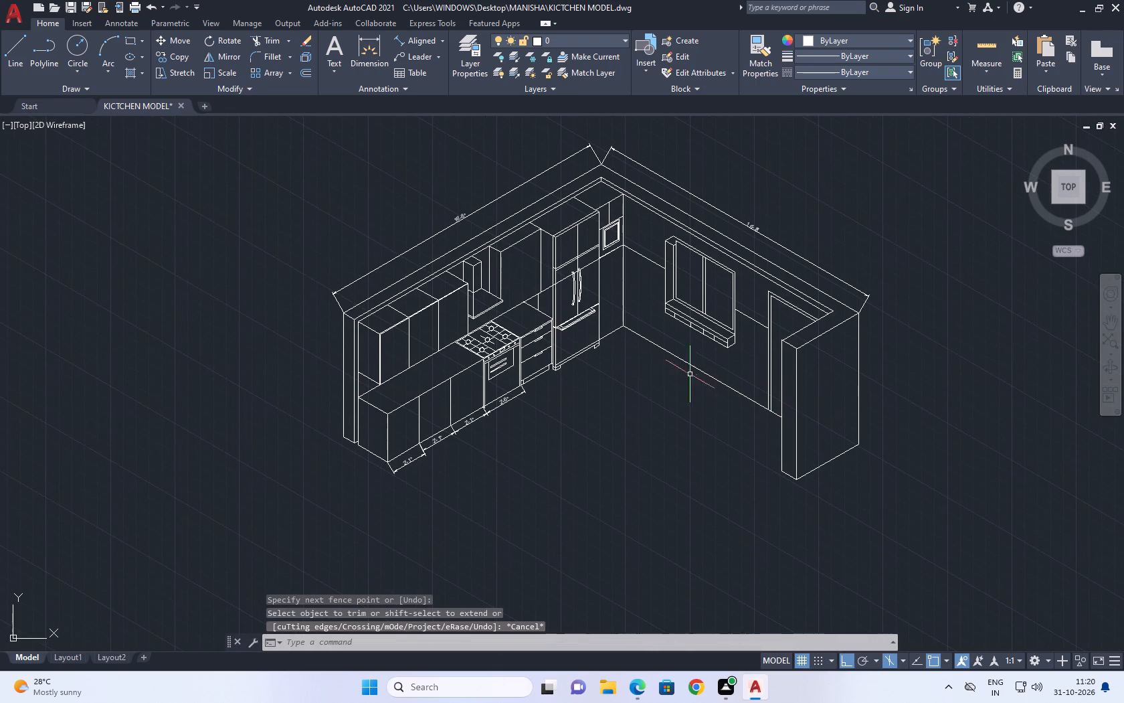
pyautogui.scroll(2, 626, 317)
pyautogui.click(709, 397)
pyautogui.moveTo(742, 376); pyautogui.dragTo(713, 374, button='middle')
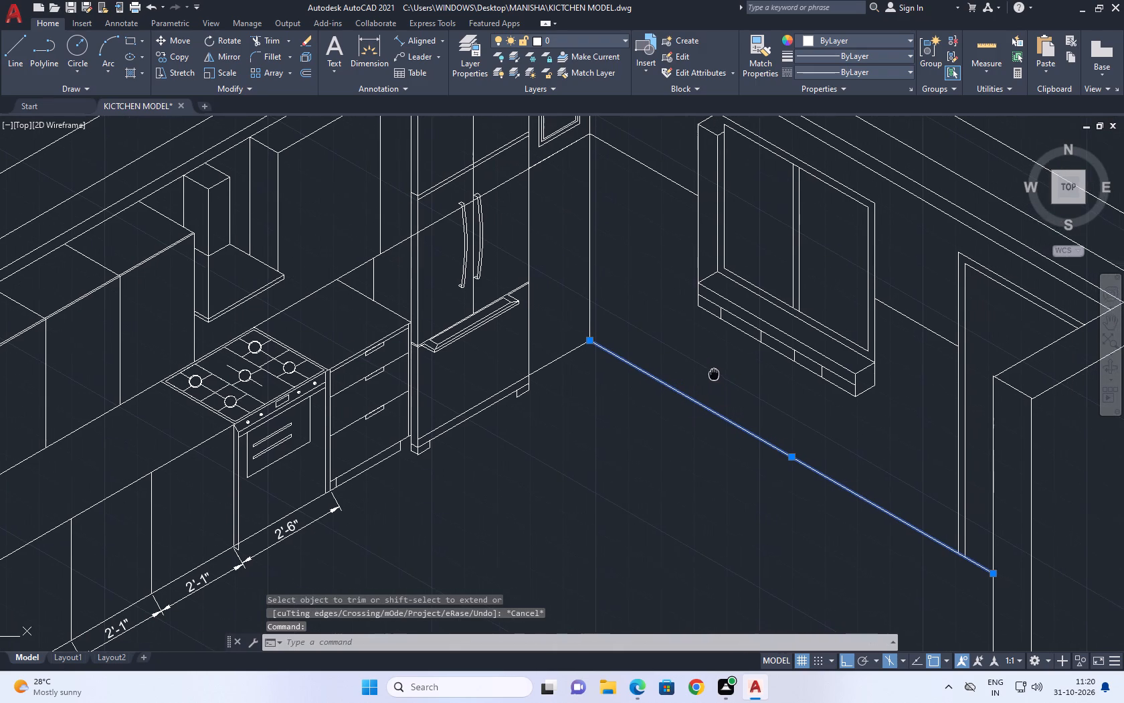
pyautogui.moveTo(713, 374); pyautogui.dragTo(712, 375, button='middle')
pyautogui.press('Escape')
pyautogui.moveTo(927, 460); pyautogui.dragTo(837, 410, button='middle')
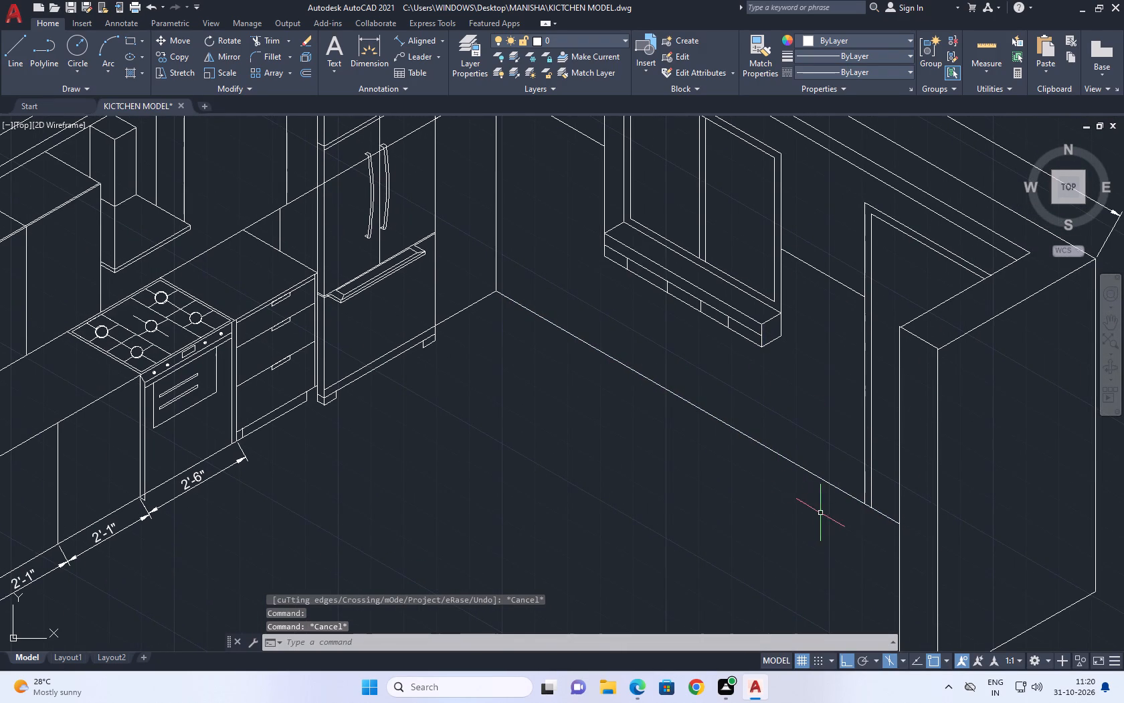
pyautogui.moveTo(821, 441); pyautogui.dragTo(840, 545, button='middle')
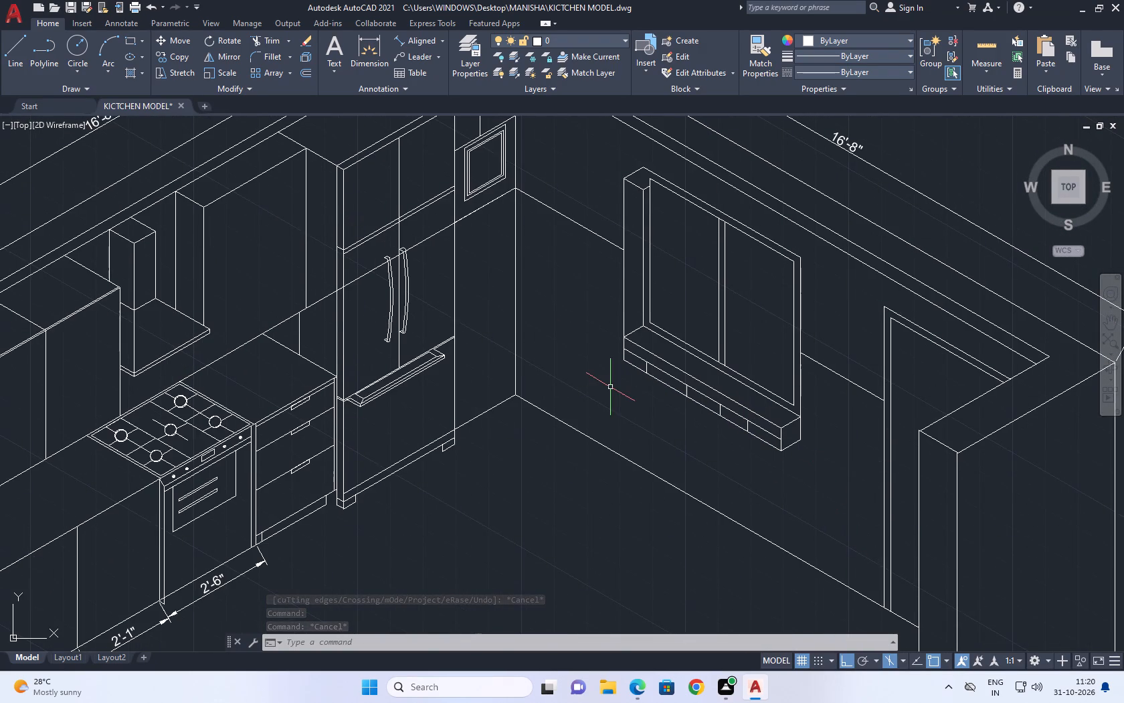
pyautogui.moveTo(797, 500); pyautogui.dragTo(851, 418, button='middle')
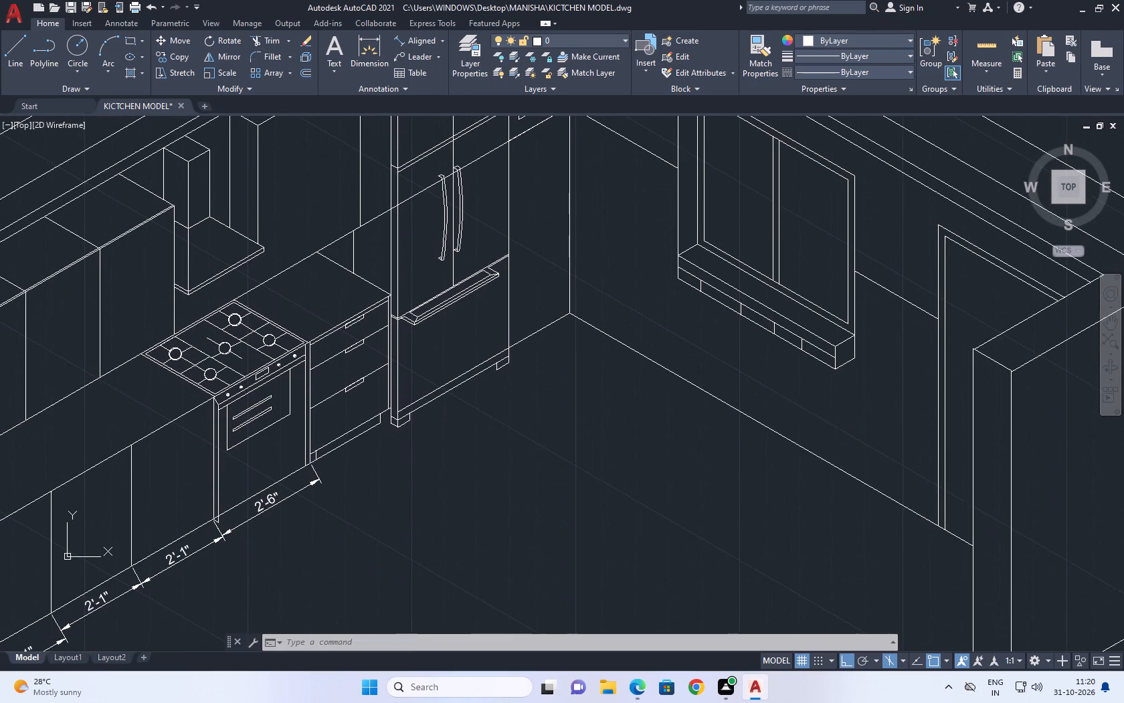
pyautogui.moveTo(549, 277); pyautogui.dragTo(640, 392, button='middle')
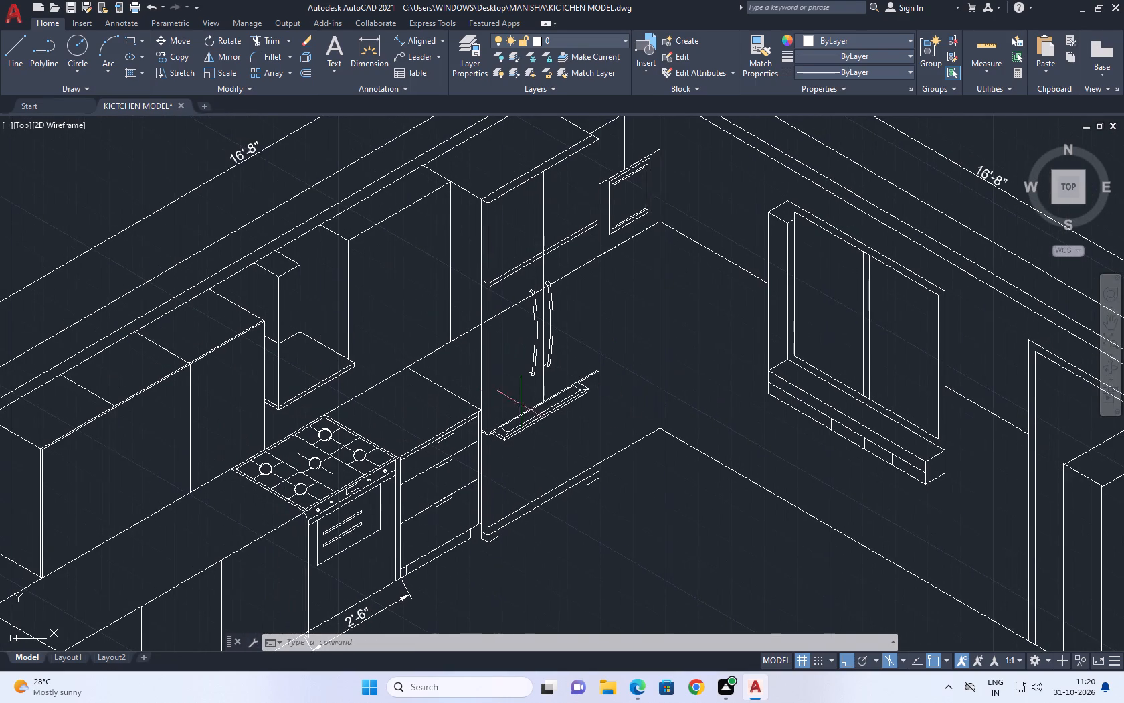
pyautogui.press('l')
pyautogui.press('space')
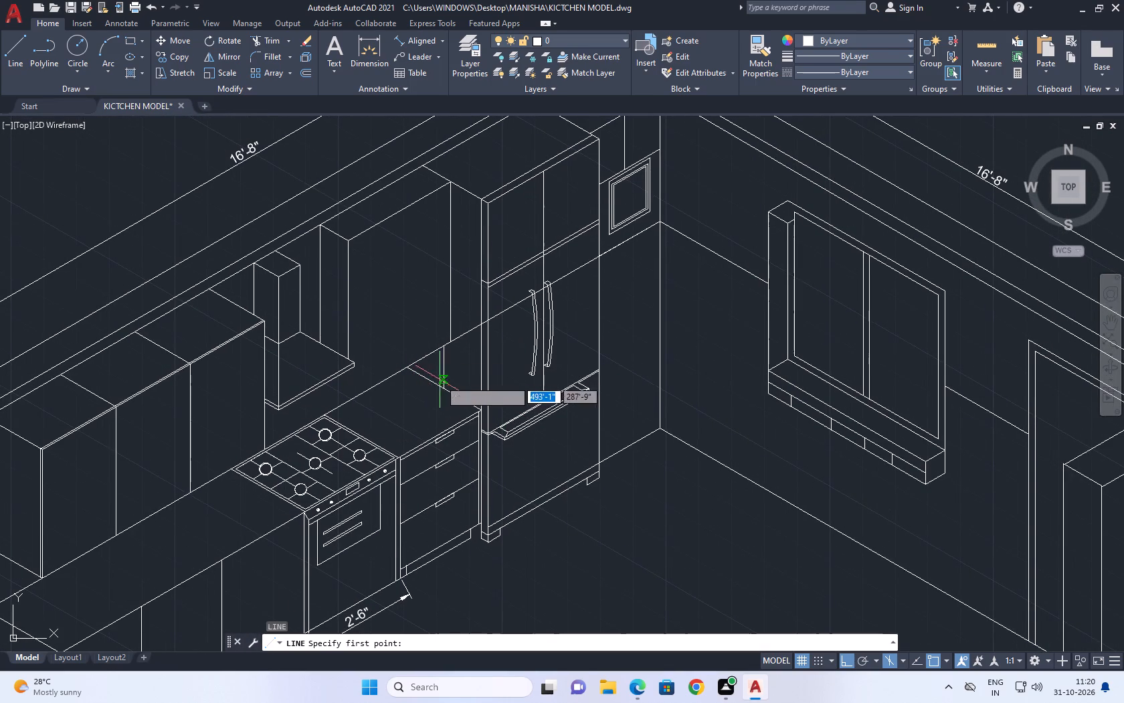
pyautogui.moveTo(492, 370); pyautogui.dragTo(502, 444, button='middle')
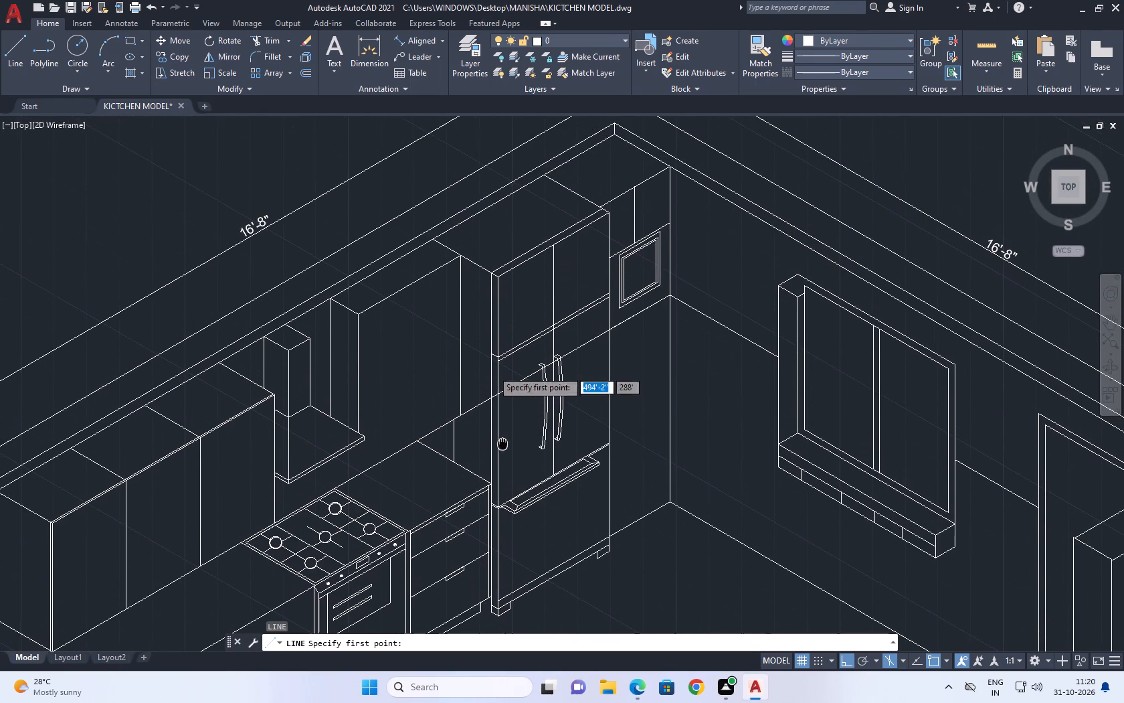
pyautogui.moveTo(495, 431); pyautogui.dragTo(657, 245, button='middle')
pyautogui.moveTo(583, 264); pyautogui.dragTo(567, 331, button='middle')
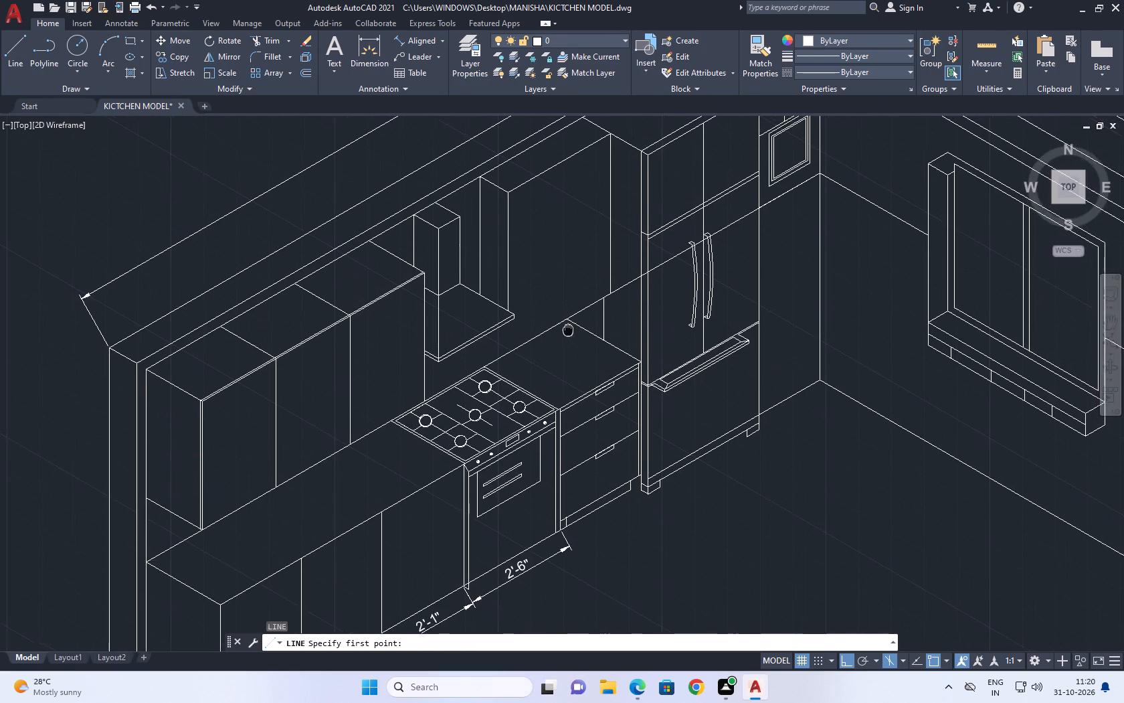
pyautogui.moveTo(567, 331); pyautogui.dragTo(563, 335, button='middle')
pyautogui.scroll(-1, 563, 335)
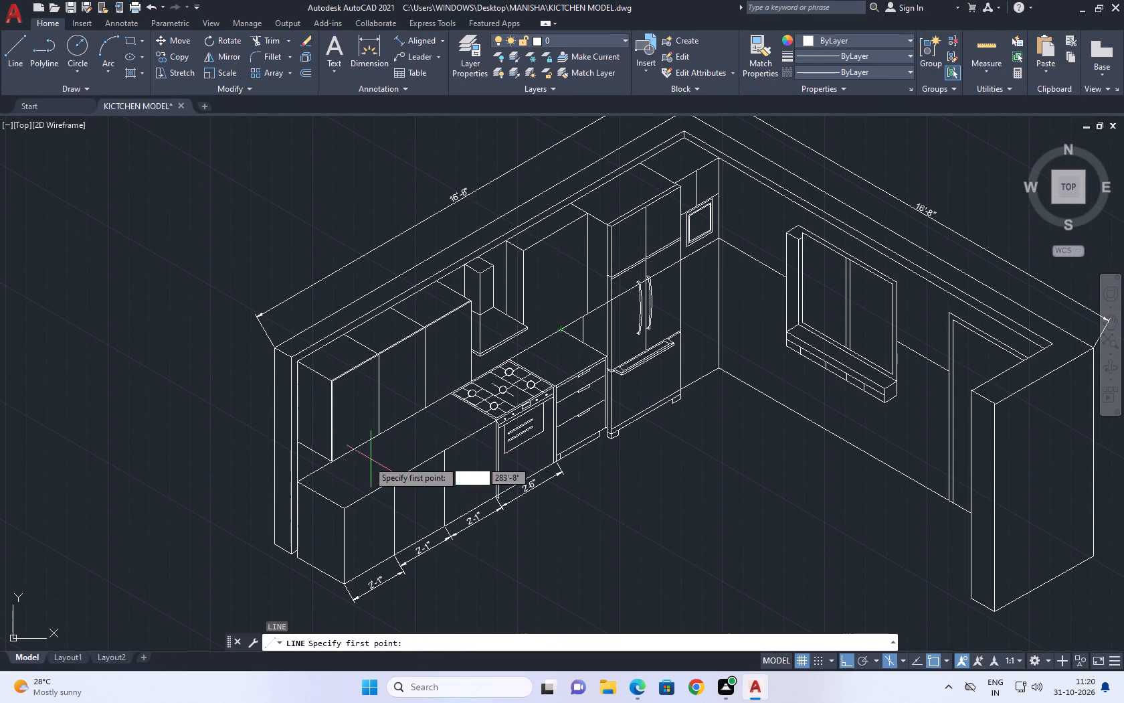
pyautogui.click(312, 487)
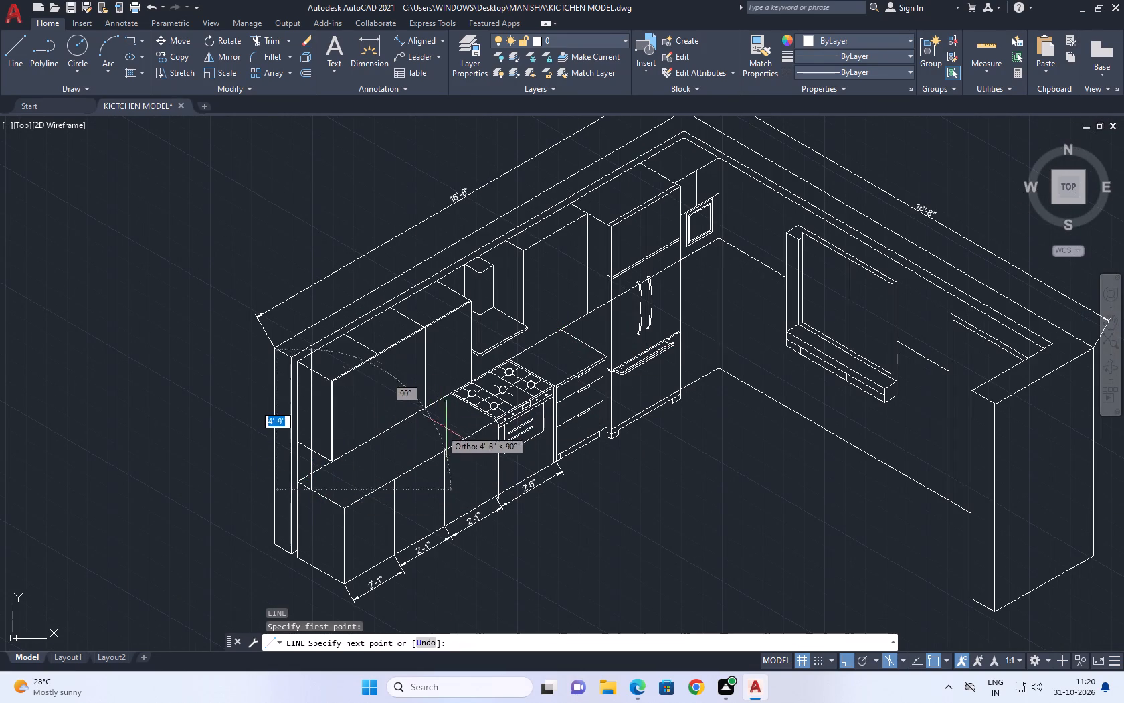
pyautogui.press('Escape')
# Draw a vertical line about 2'-10" long downward from the end wall cabinet's bottom front corner, past the countertop's end edge.
pyautogui.scroll(2, 334, 454)
pyautogui.press('space')
pyautogui.click(327, 471)
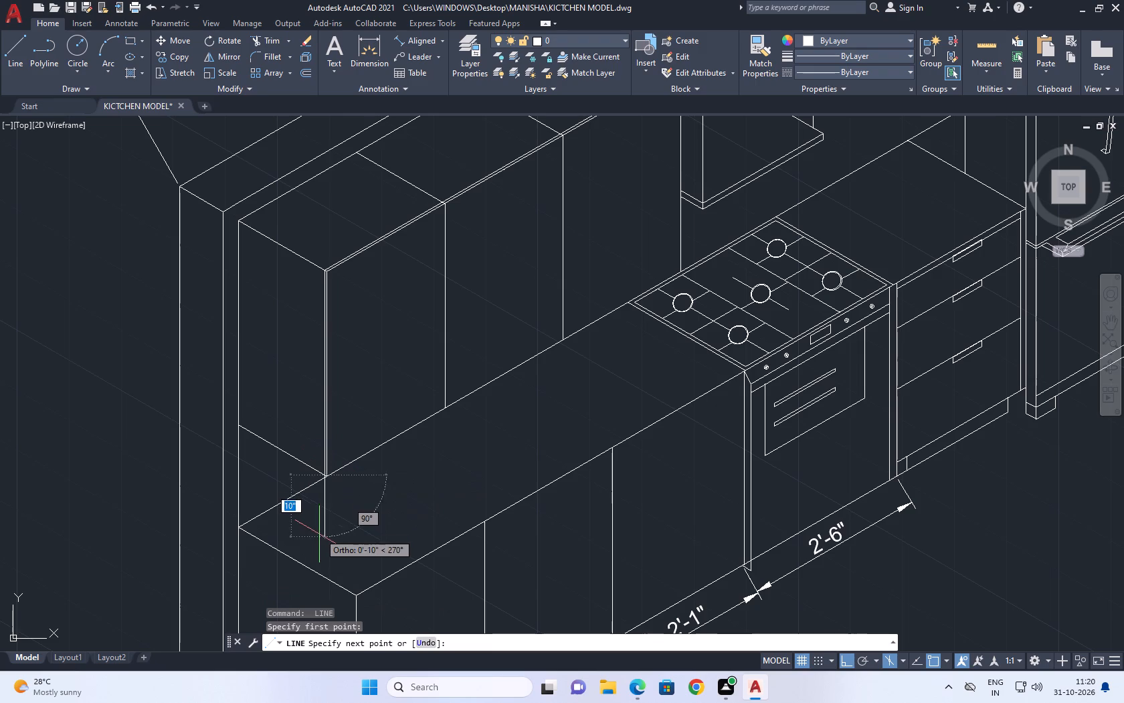
pyautogui.click(322, 573)
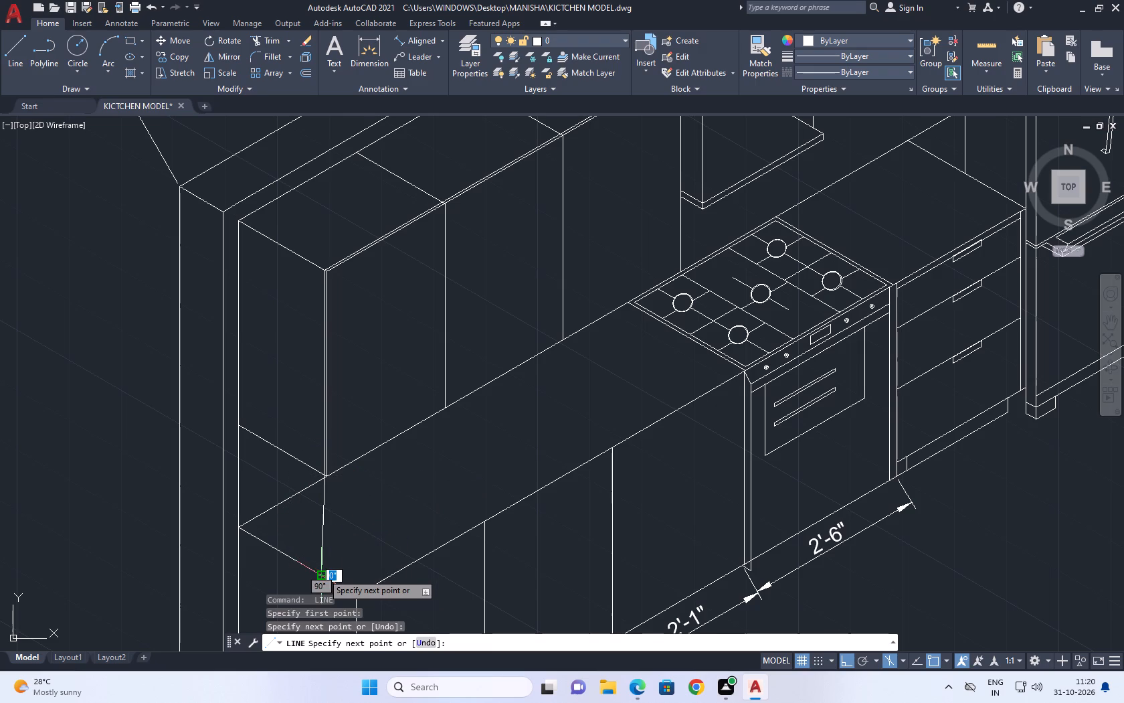
pyautogui.hotkey('ctrl', 'z')
pyautogui.click(327, 590)
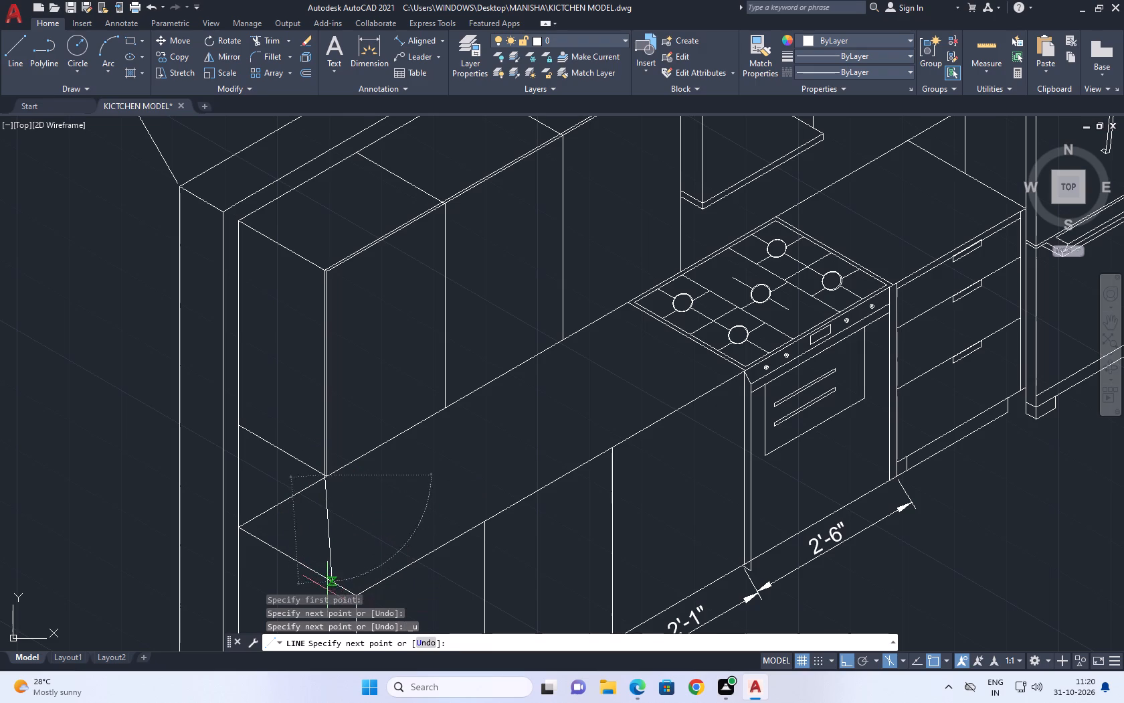
pyautogui.hotkey('ctrl', 'z')
pyautogui.moveTo(339, 558); pyautogui.dragTo(341, 339, button='middle')
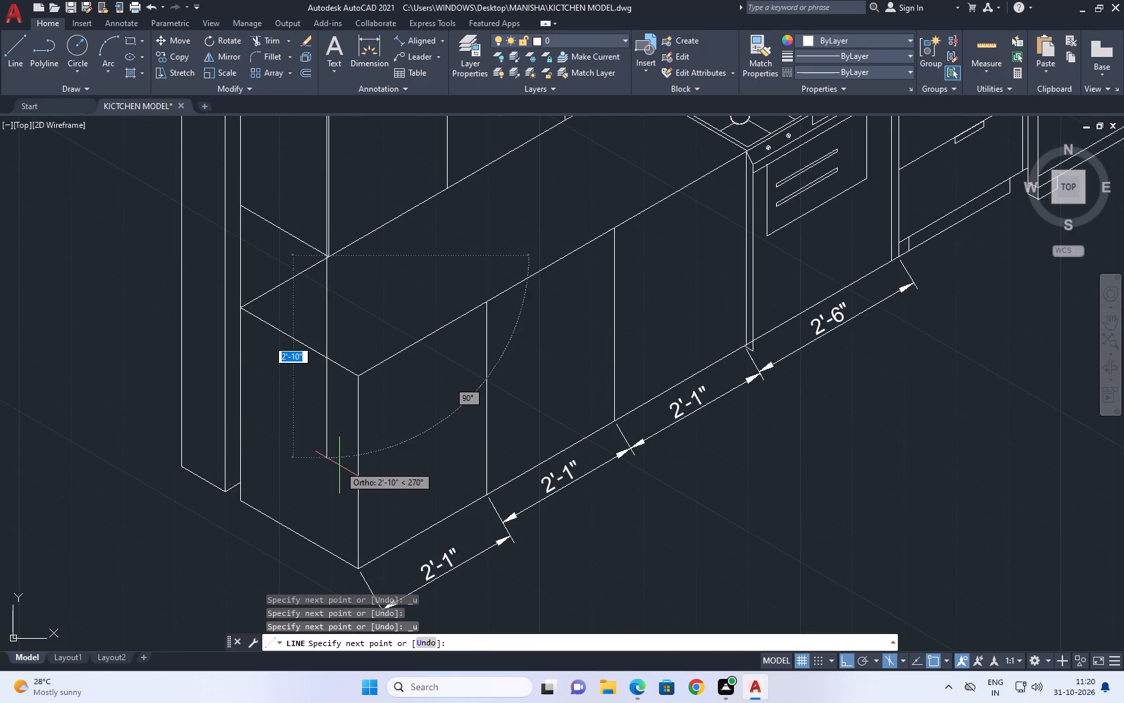
pyautogui.click(339, 465)
pyautogui.press('space')
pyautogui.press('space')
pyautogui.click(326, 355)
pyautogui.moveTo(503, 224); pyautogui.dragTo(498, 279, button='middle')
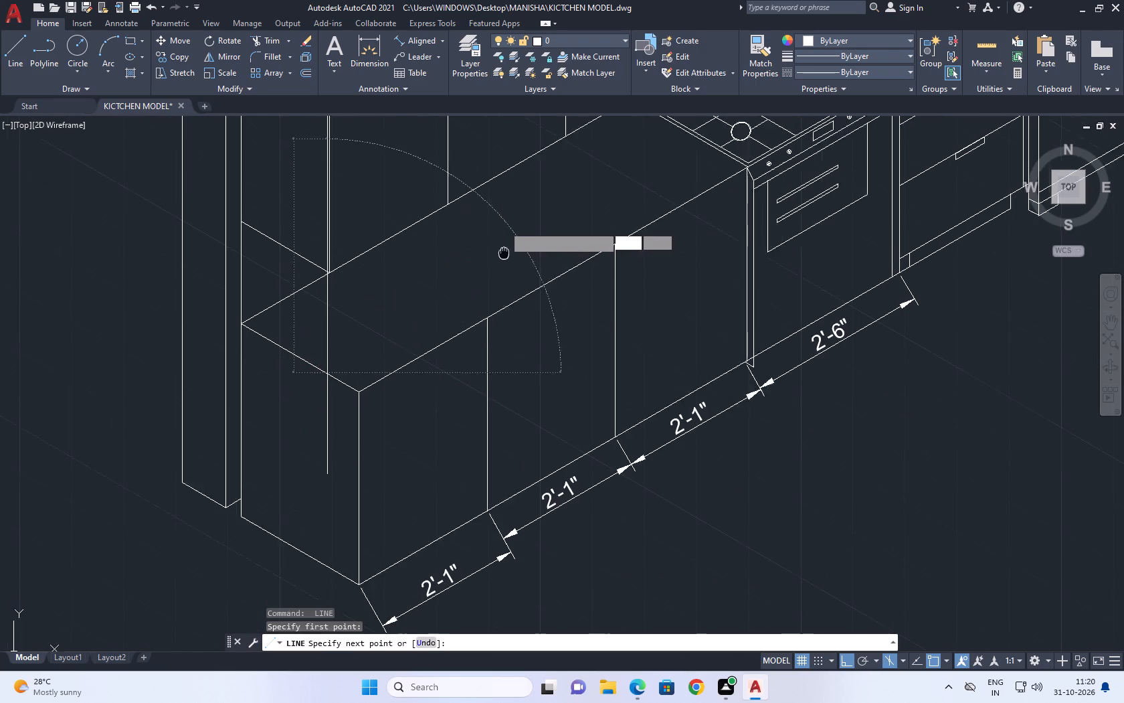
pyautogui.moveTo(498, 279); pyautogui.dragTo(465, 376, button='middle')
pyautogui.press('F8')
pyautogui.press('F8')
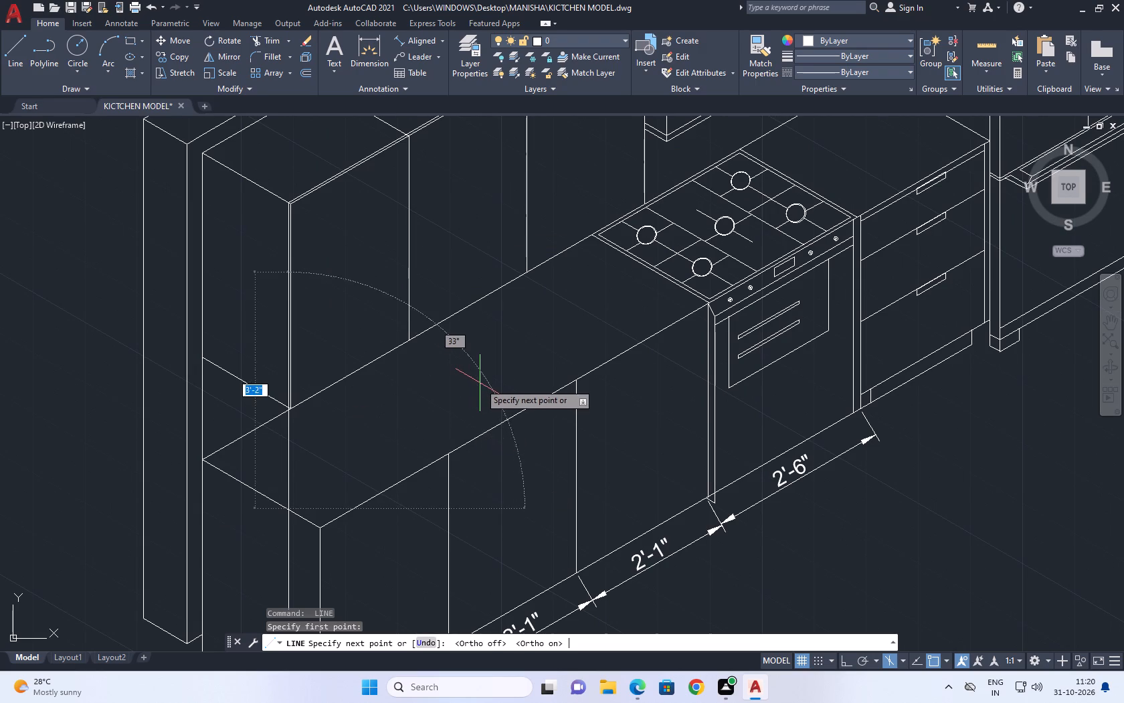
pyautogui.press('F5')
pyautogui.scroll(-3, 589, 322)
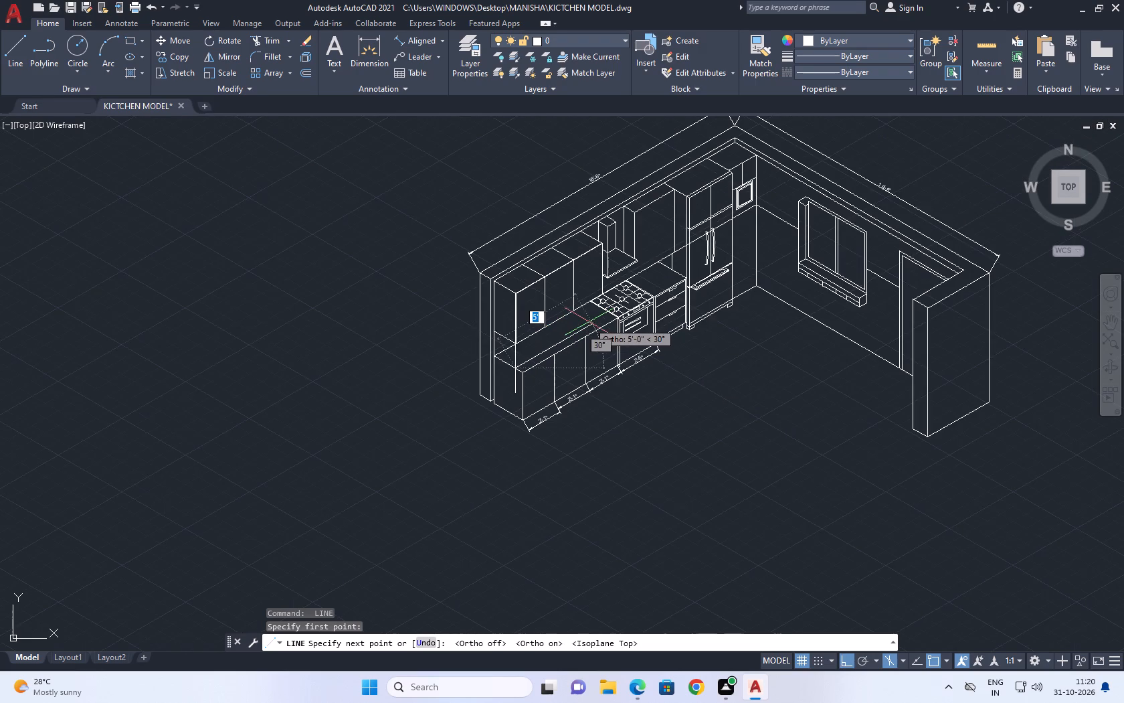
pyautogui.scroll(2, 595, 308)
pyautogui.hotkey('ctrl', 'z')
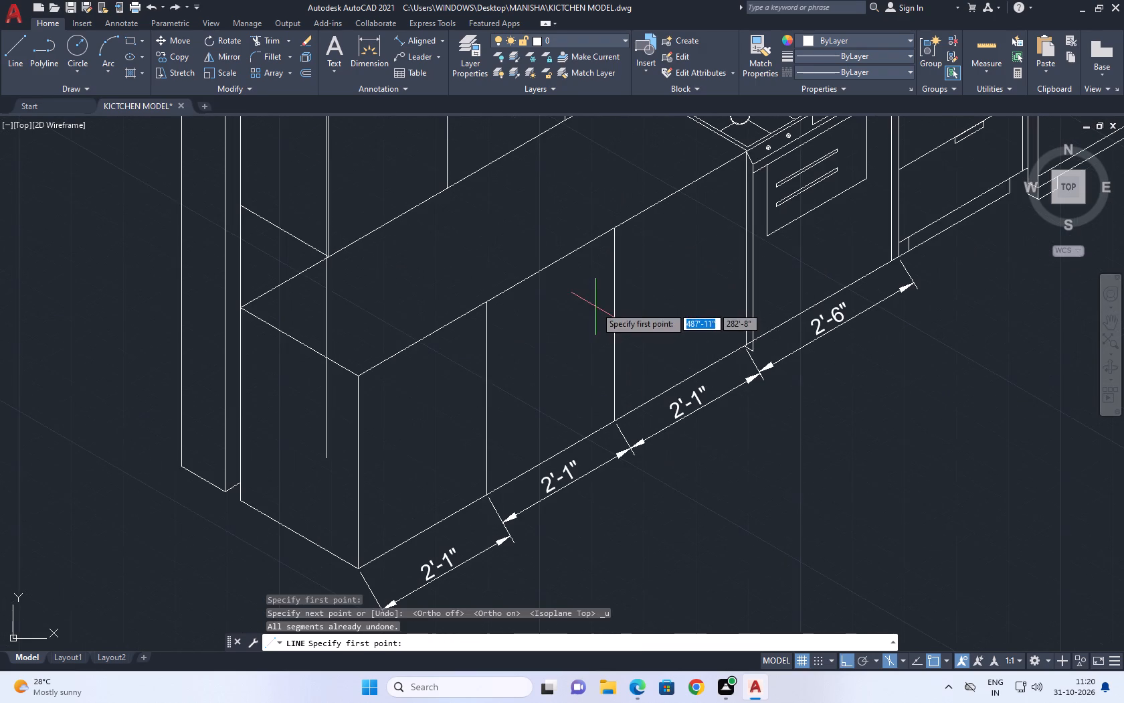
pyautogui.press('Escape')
# Erase the vertical line running down from the wall cabinet's bottom front corner past the countertop's end edge.
pyautogui.click(332, 297)
pyautogui.click(321, 285)
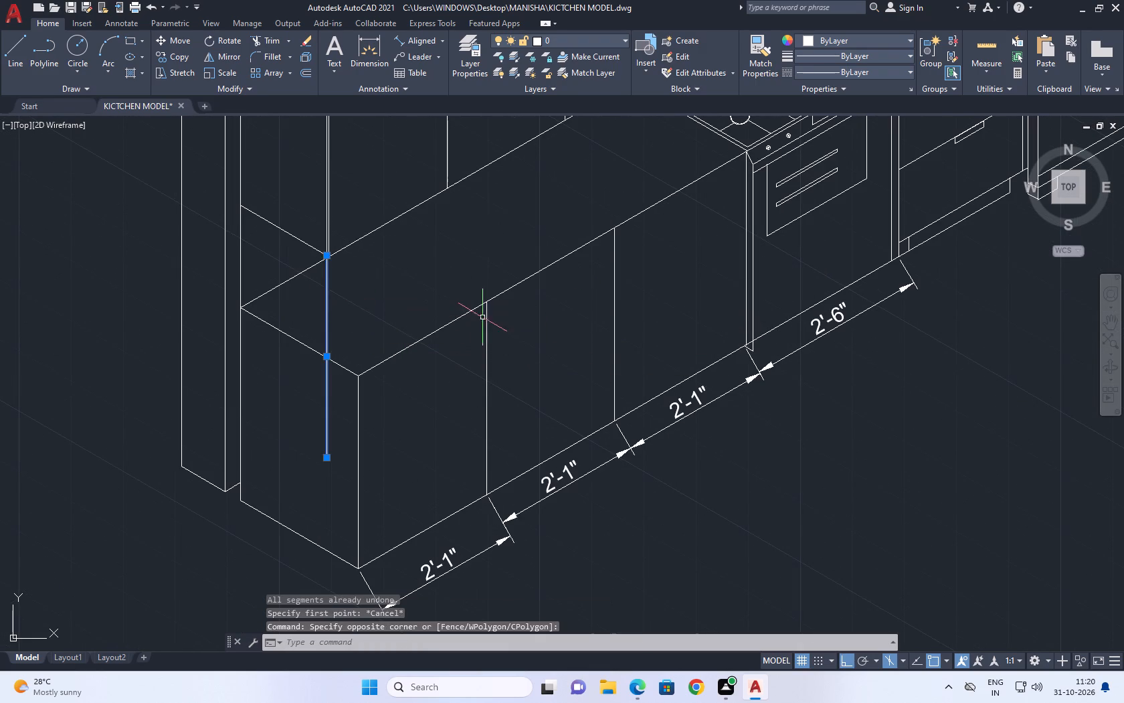
pyautogui.press('Delete')
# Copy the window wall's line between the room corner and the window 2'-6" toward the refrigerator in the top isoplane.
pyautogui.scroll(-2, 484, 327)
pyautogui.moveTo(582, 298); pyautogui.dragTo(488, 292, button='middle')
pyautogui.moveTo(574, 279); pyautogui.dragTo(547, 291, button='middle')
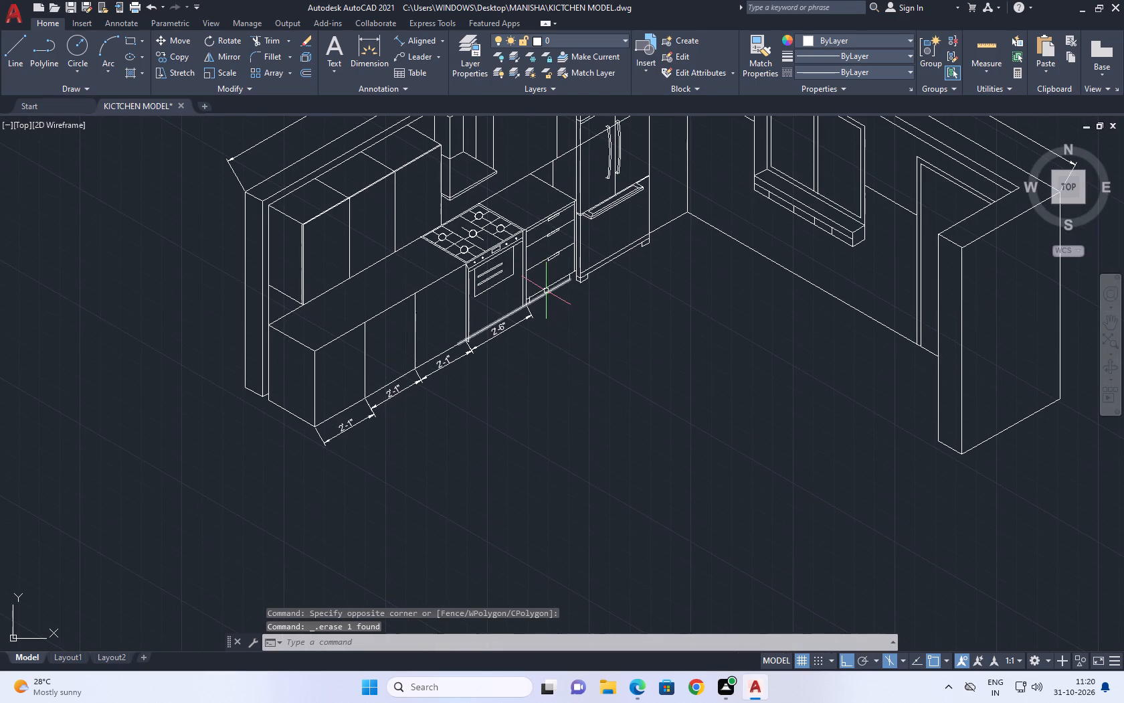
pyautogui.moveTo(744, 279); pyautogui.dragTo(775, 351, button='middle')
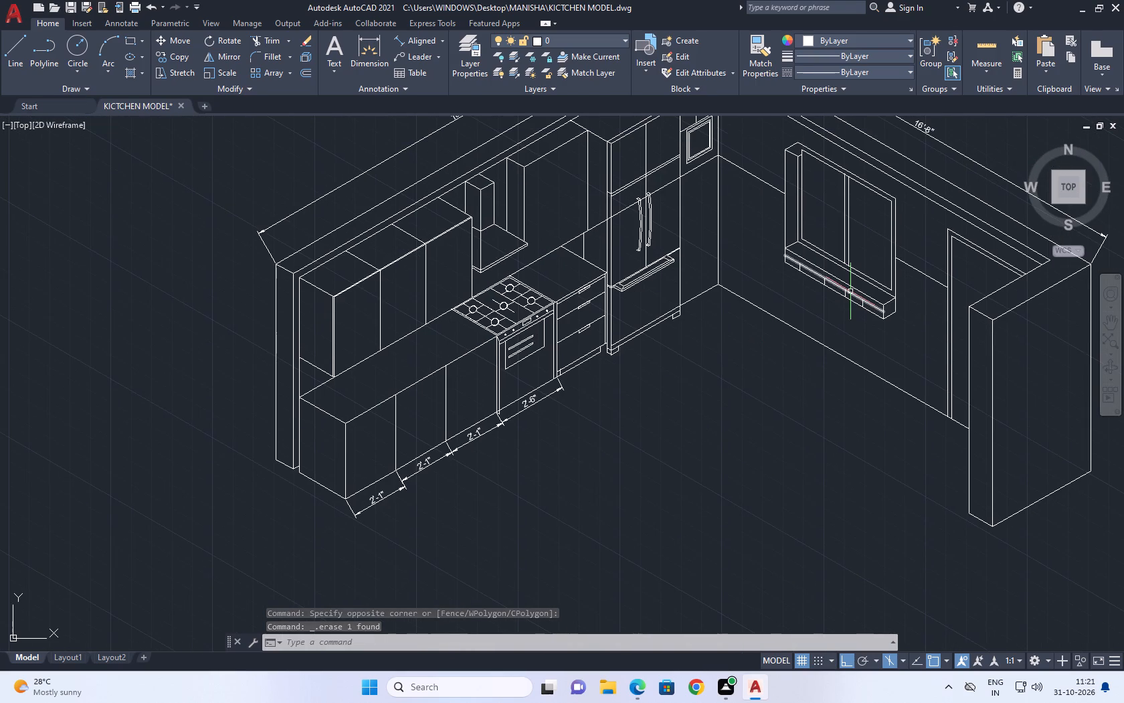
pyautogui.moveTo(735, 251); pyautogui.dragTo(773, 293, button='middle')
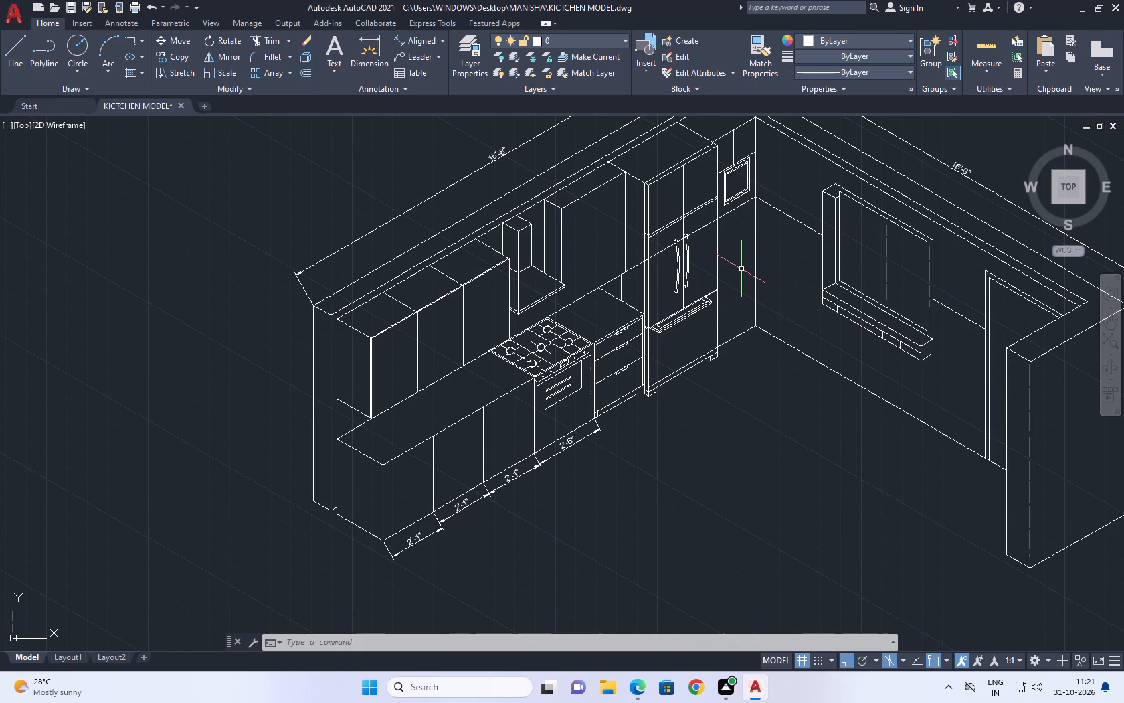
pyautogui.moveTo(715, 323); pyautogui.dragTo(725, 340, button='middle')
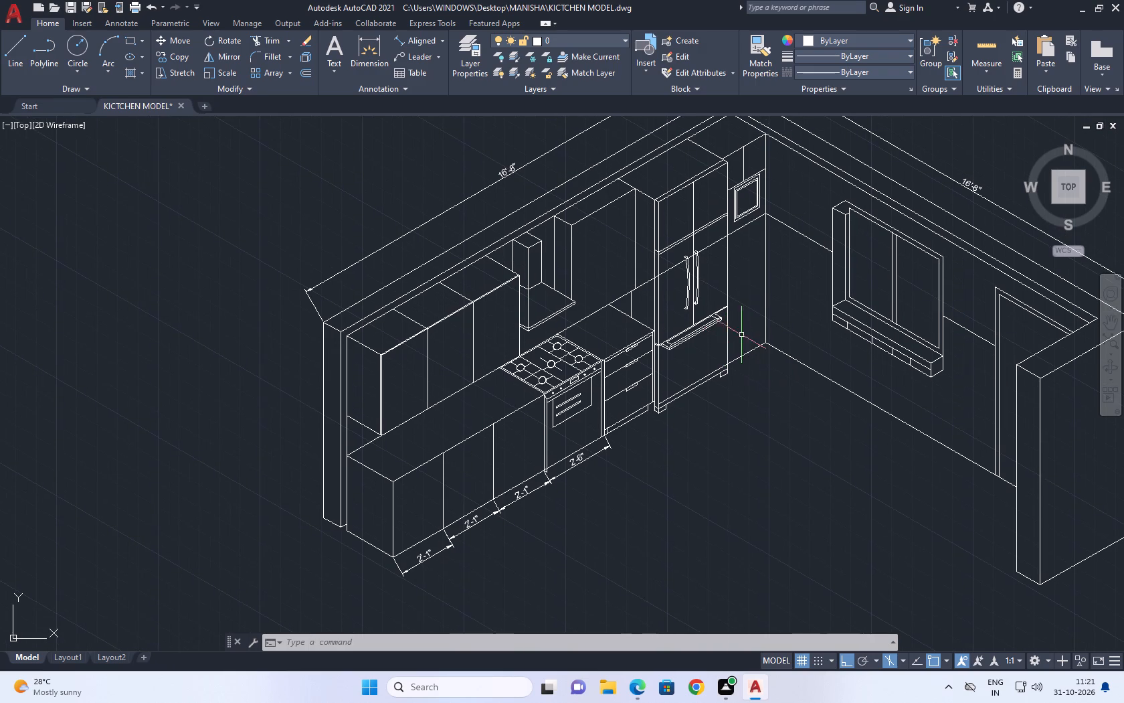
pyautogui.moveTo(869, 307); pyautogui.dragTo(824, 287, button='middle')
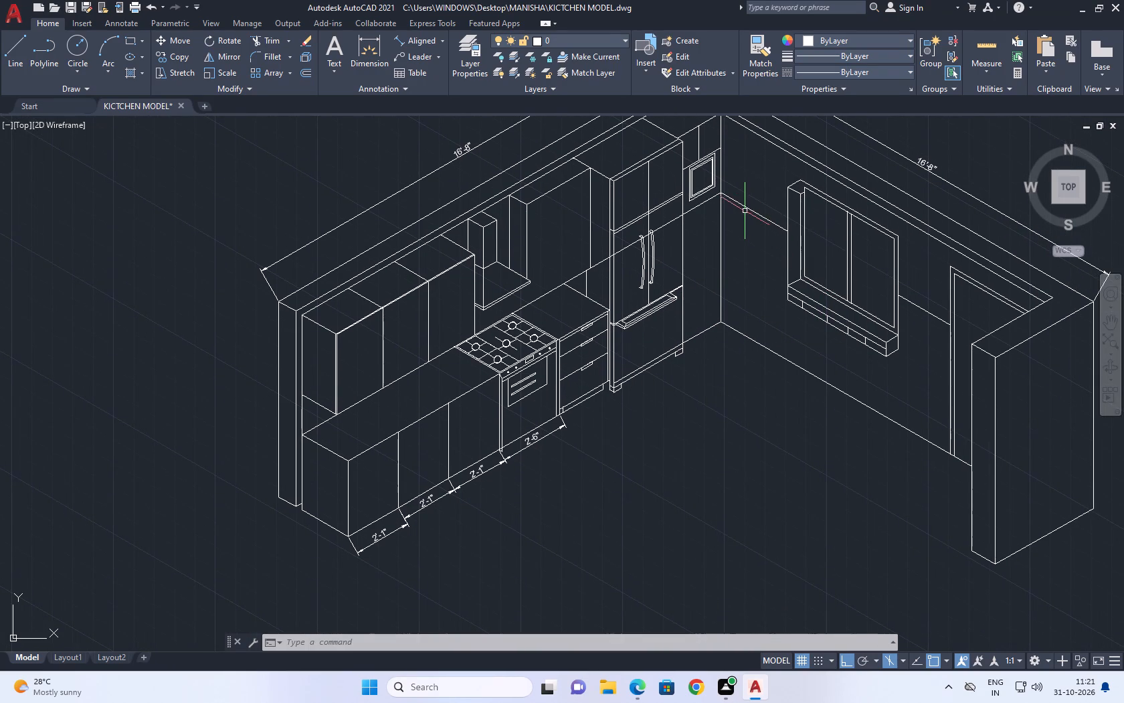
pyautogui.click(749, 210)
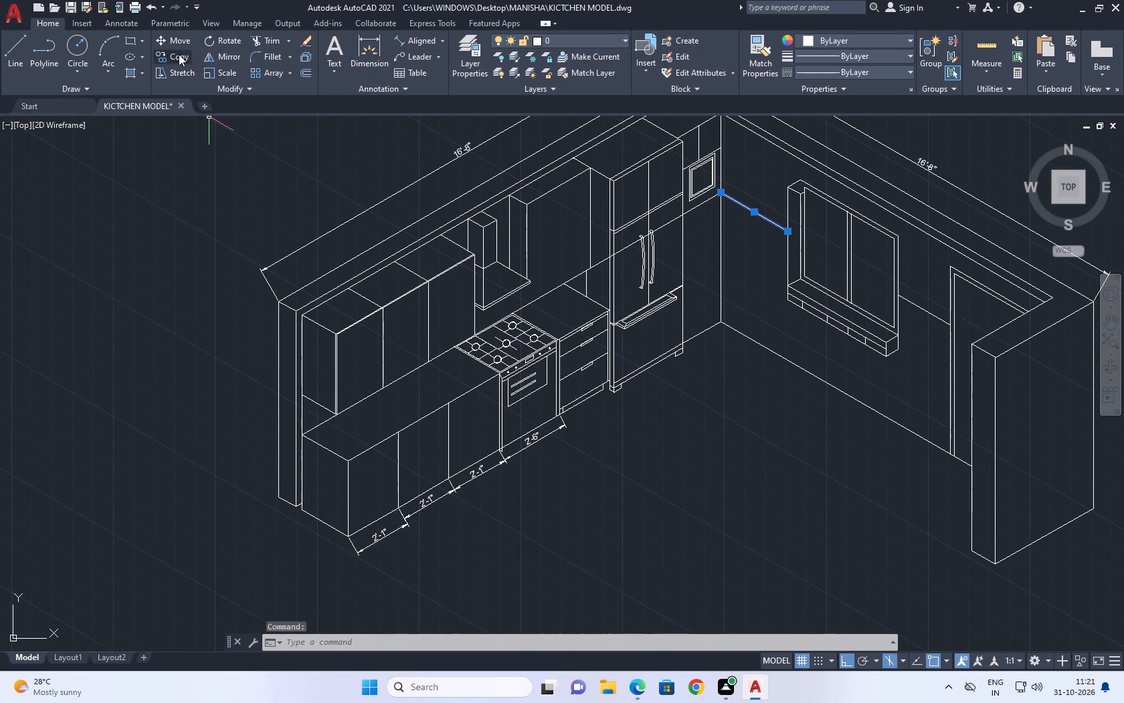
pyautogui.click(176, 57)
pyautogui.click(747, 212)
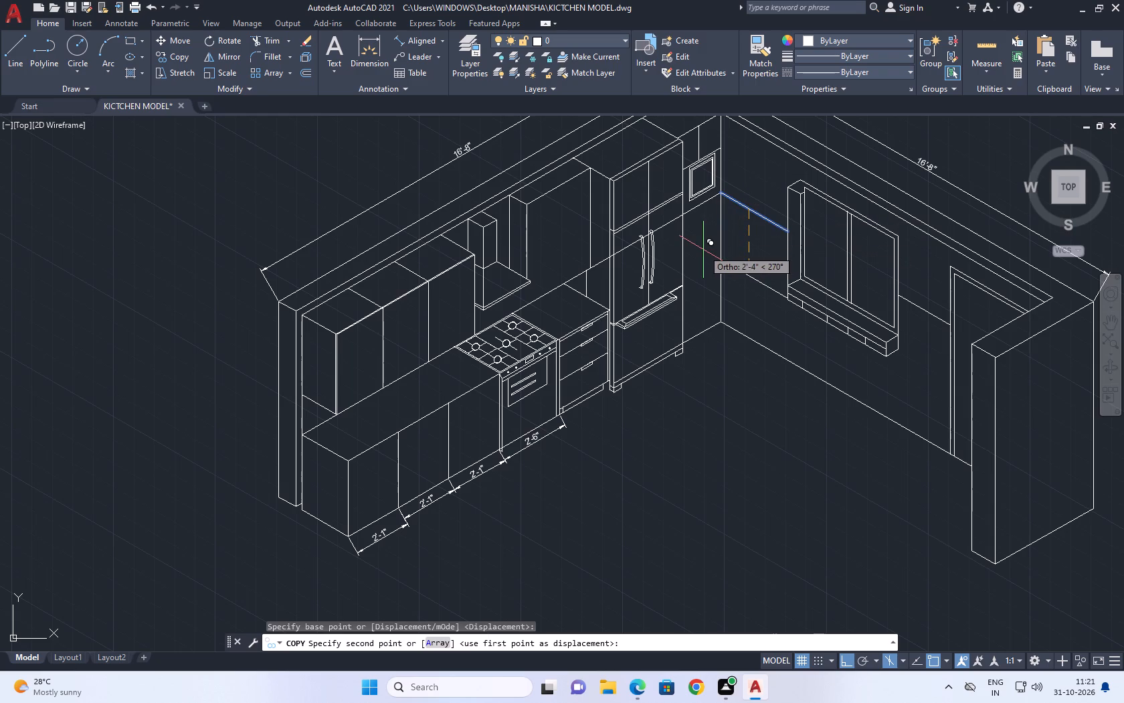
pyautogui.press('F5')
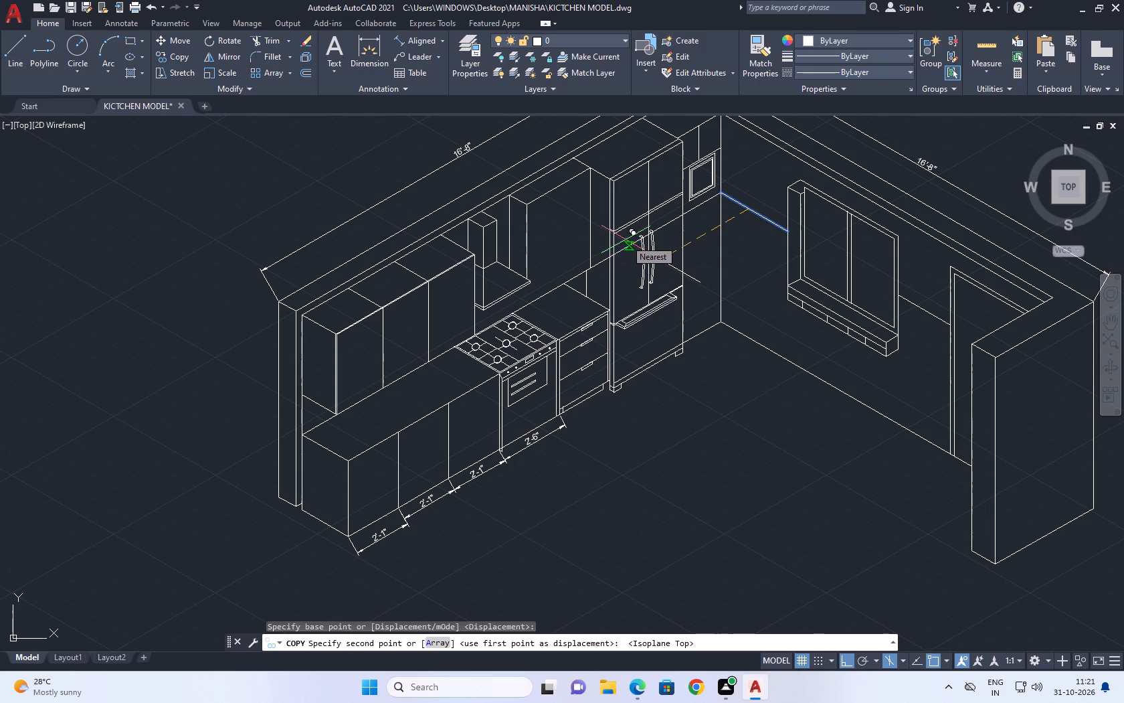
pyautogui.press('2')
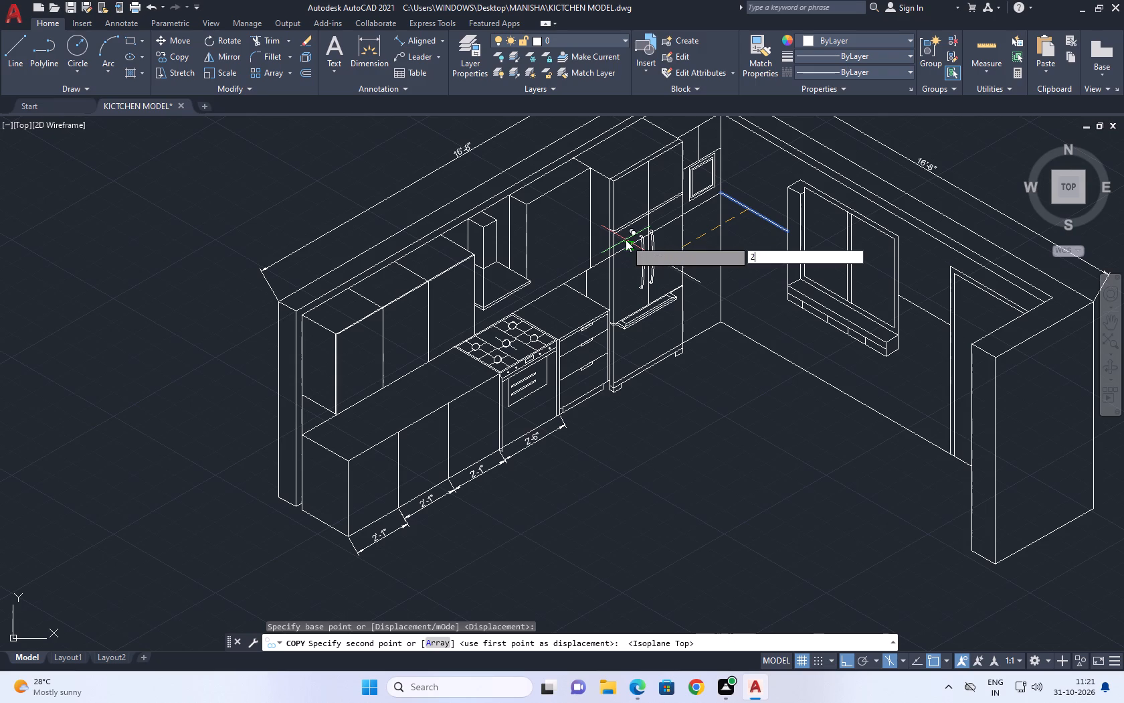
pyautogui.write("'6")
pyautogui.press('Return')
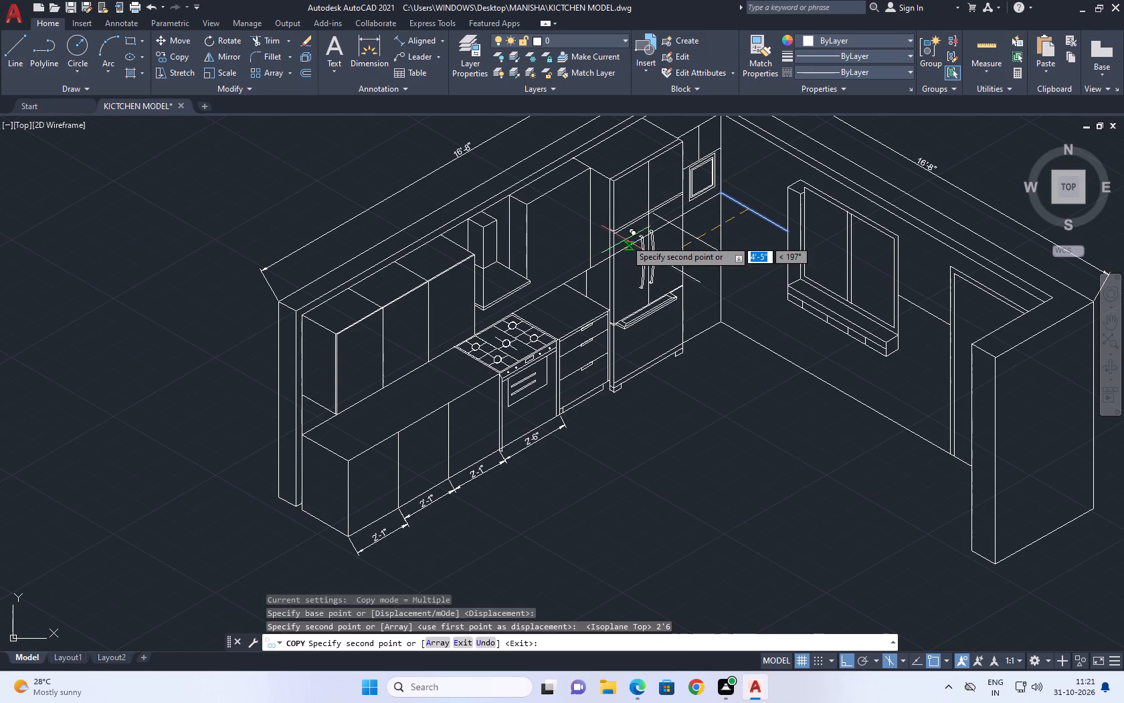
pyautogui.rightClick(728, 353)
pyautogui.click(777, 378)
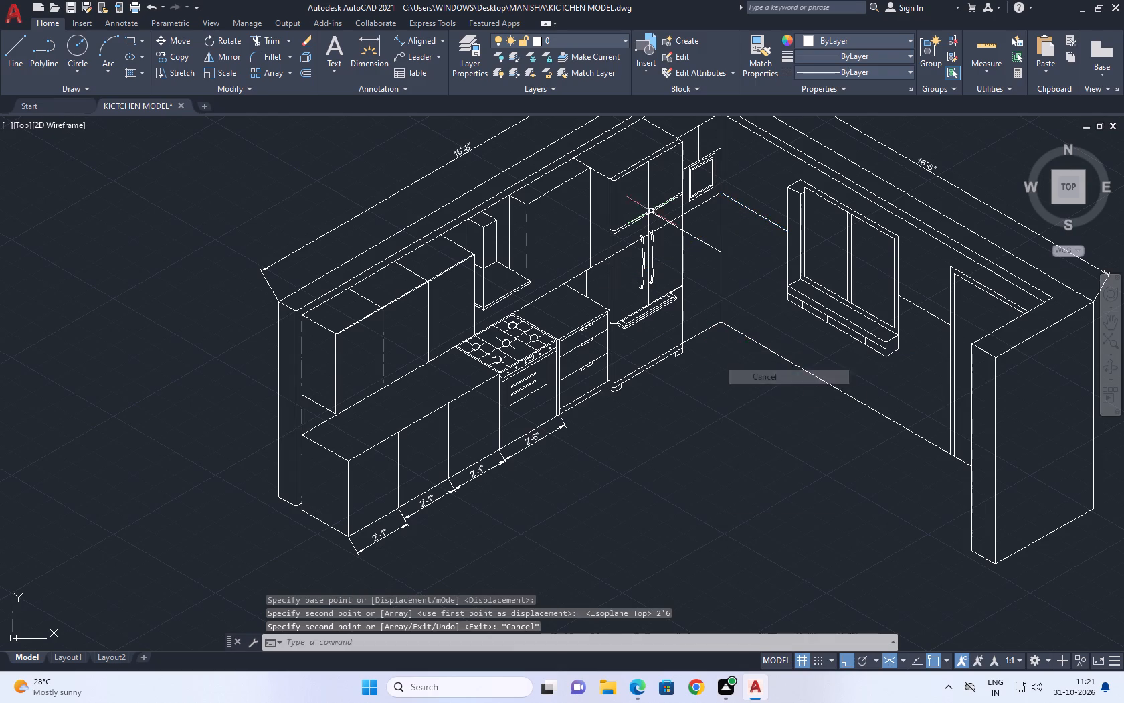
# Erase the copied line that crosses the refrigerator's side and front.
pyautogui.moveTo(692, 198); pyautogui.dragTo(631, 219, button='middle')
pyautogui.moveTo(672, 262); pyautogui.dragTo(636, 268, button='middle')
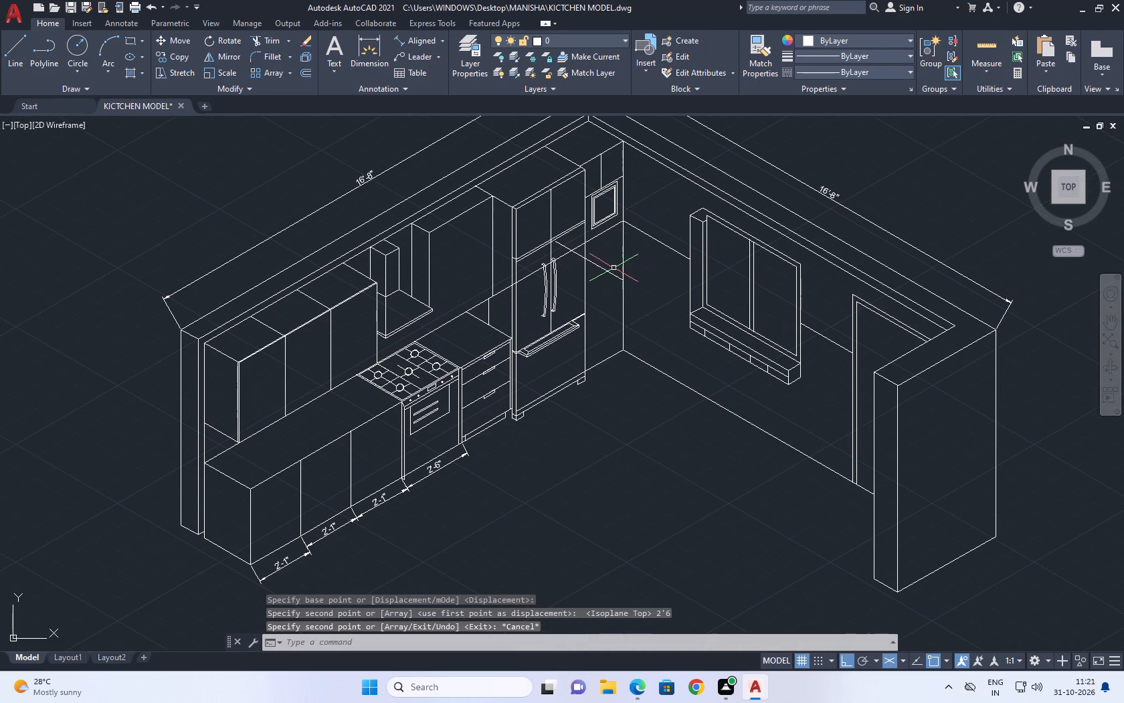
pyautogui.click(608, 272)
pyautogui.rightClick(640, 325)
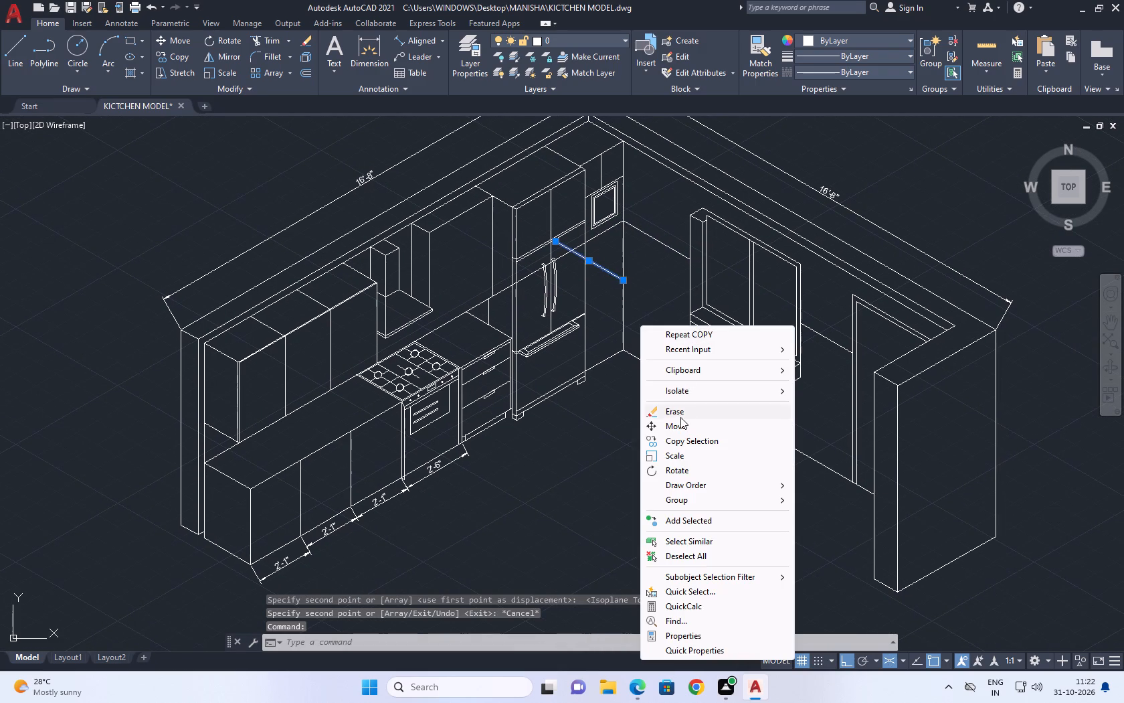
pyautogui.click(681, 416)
# Check the depth of the countertop's end edge with a temporary aligned dimension between its front and back corners.
pyautogui.click(423, 39)
pyautogui.moveTo(416, 399); pyautogui.dragTo(503, 344, button='middle')
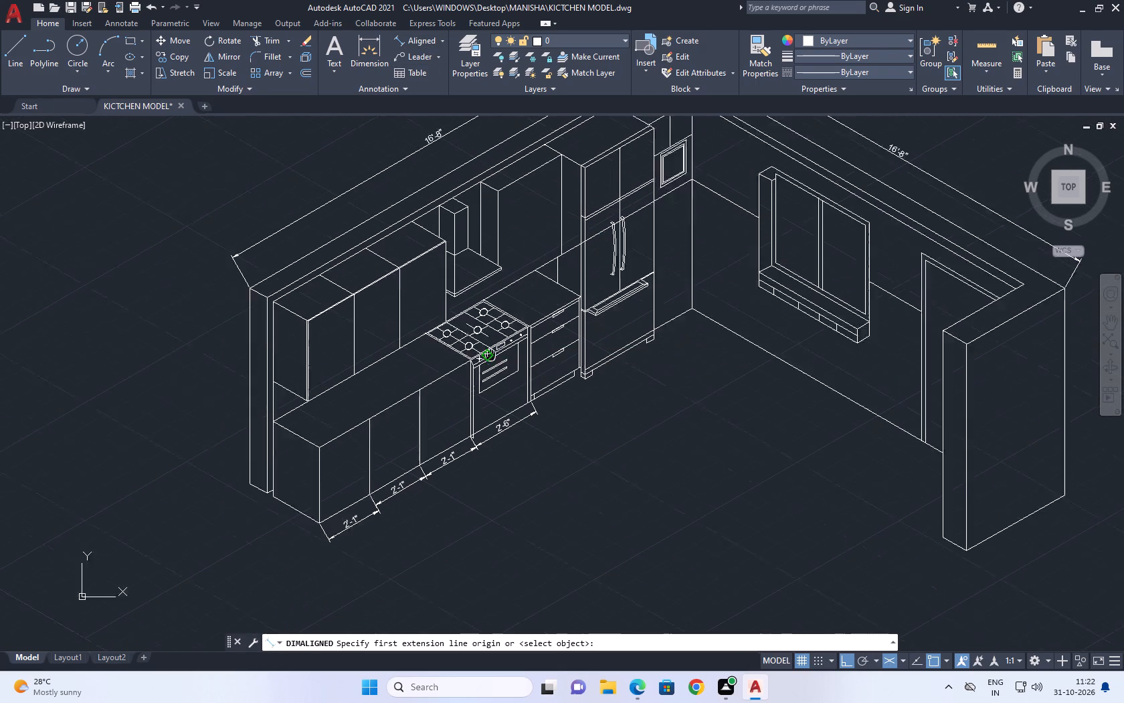
pyautogui.moveTo(503, 344); pyautogui.dragTo(525, 295, button='middle')
pyautogui.scroll(3, 333, 394)
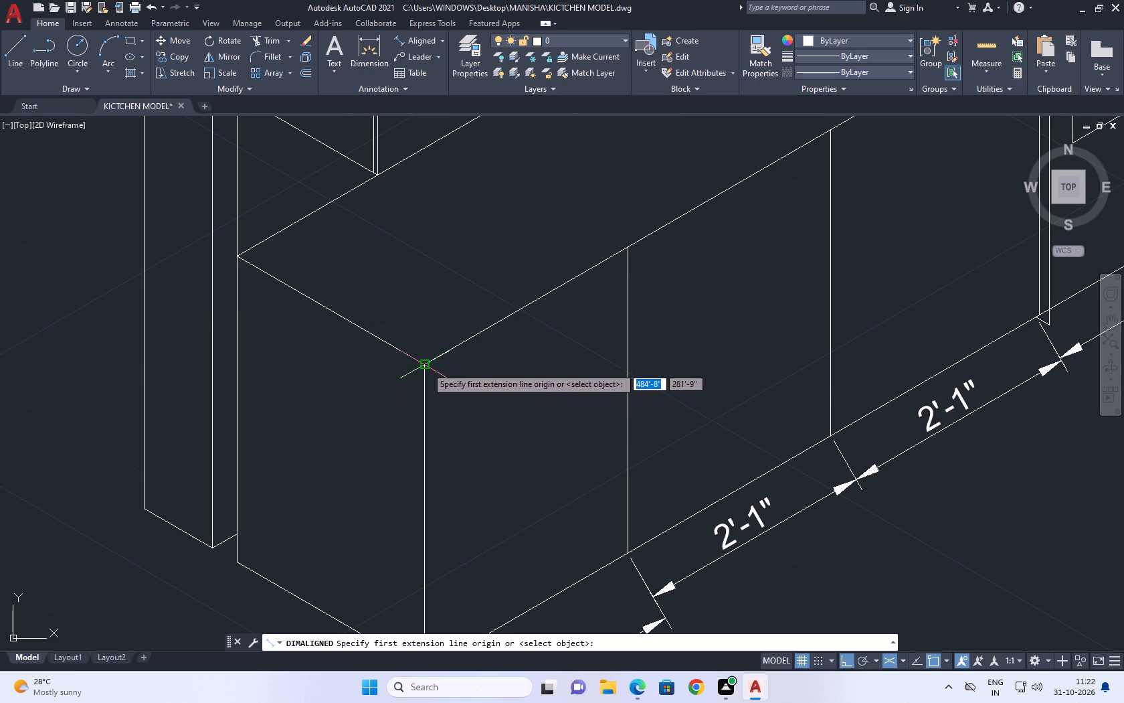
pyautogui.click(426, 367)
pyautogui.click(235, 254)
pyautogui.rightClick(250, 252)
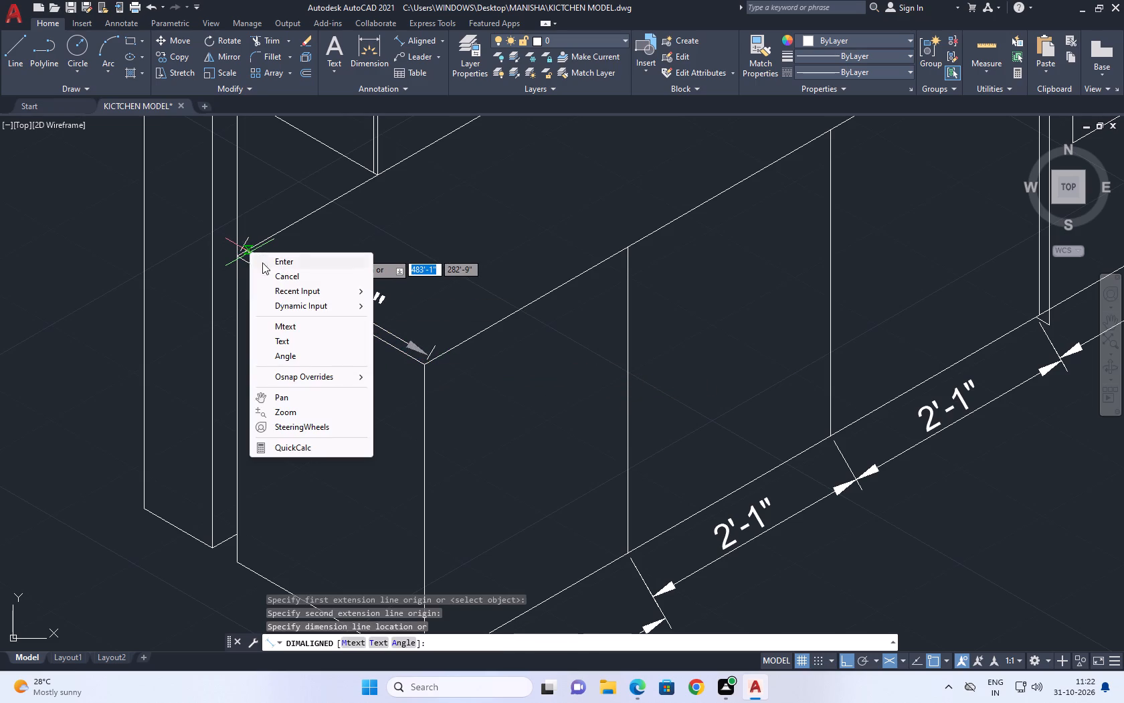
pyautogui.click(295, 273)
# Copy the window wall's line between the room corner and the window 1' straight down in the right isoplane.
pyautogui.scroll(-4, 243, 335)
pyautogui.moveTo(672, 230); pyautogui.dragTo(562, 264, button='middle')
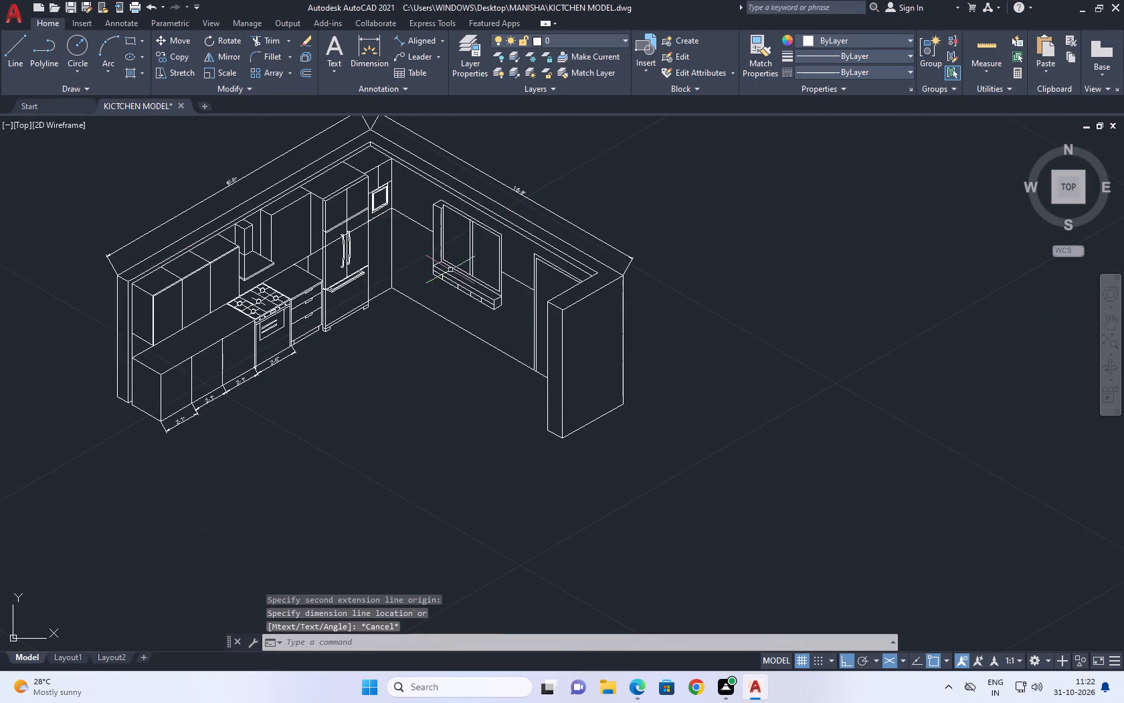
pyautogui.scroll(2, 419, 234)
pyautogui.click(406, 209)
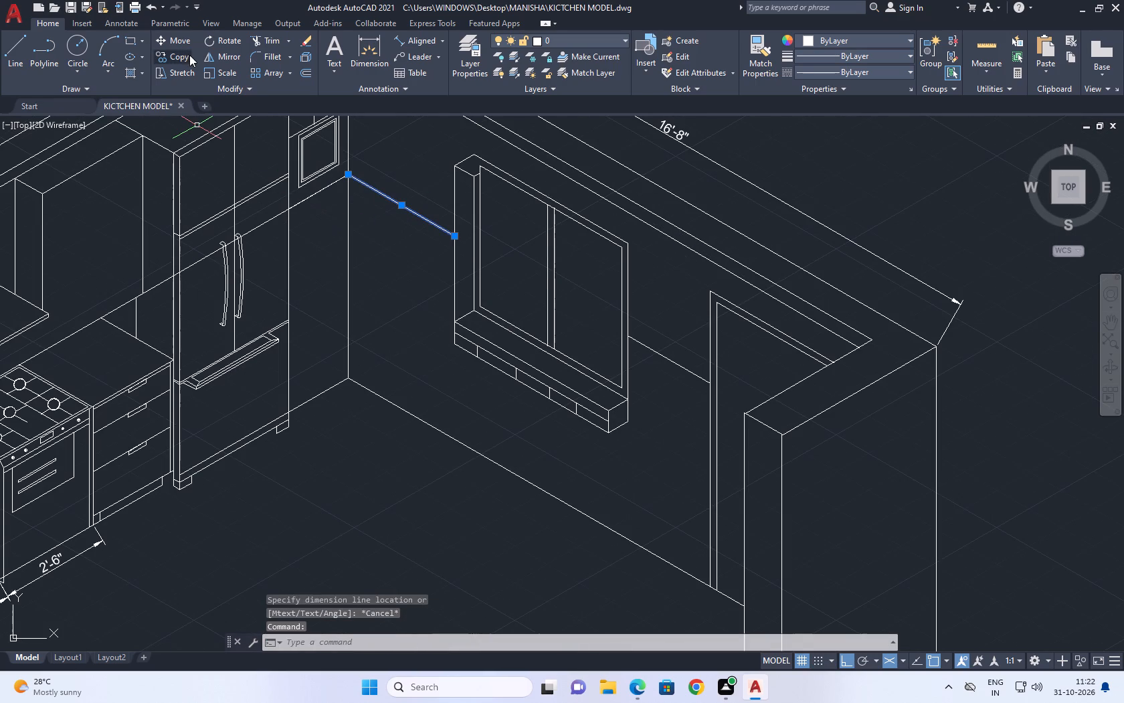
pyautogui.click(184, 54)
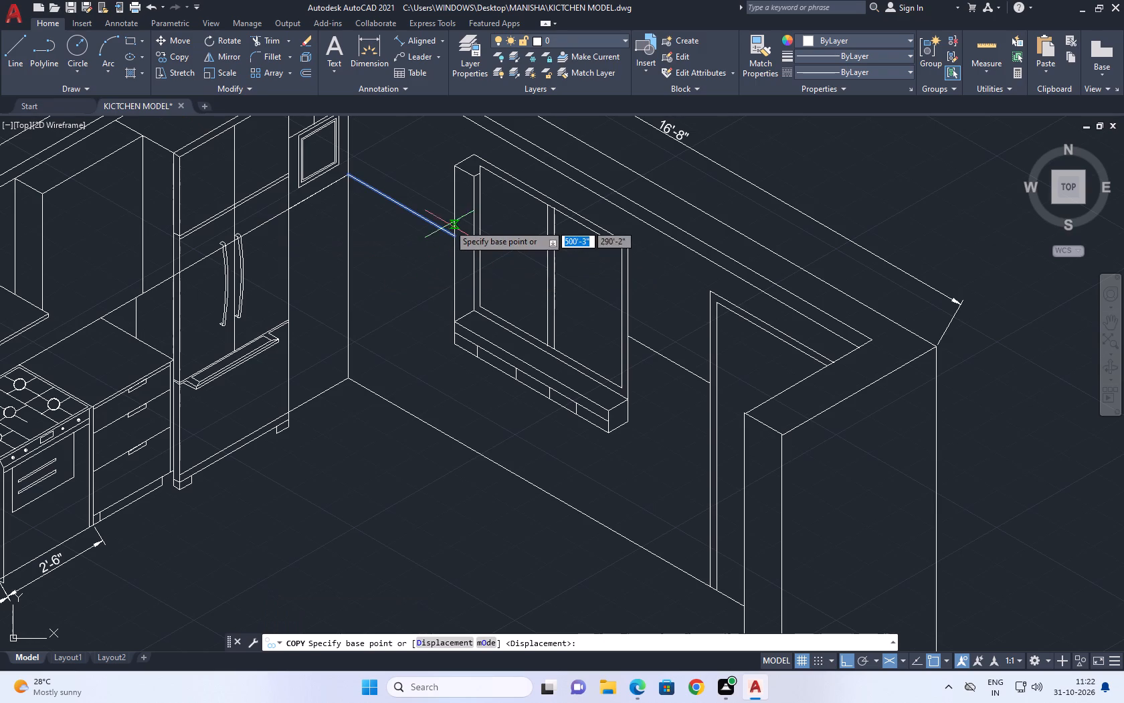
pyautogui.click(450, 234)
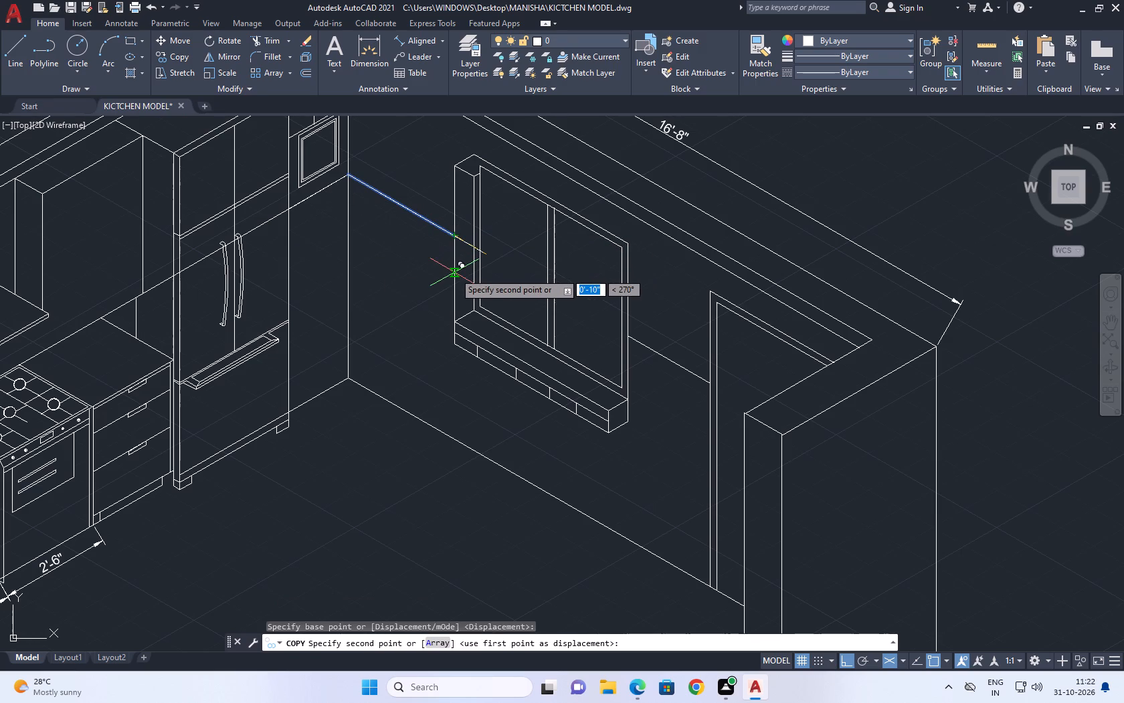
pyautogui.press('F5')
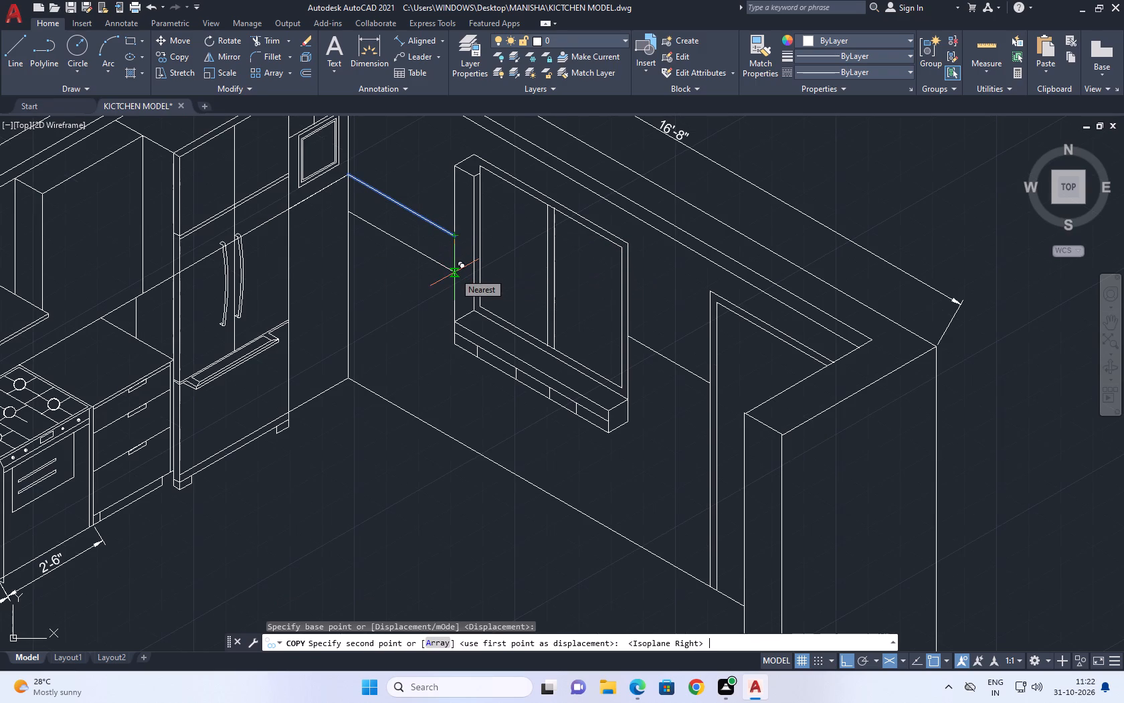
pyautogui.write("1'")
pyautogui.press('Return')
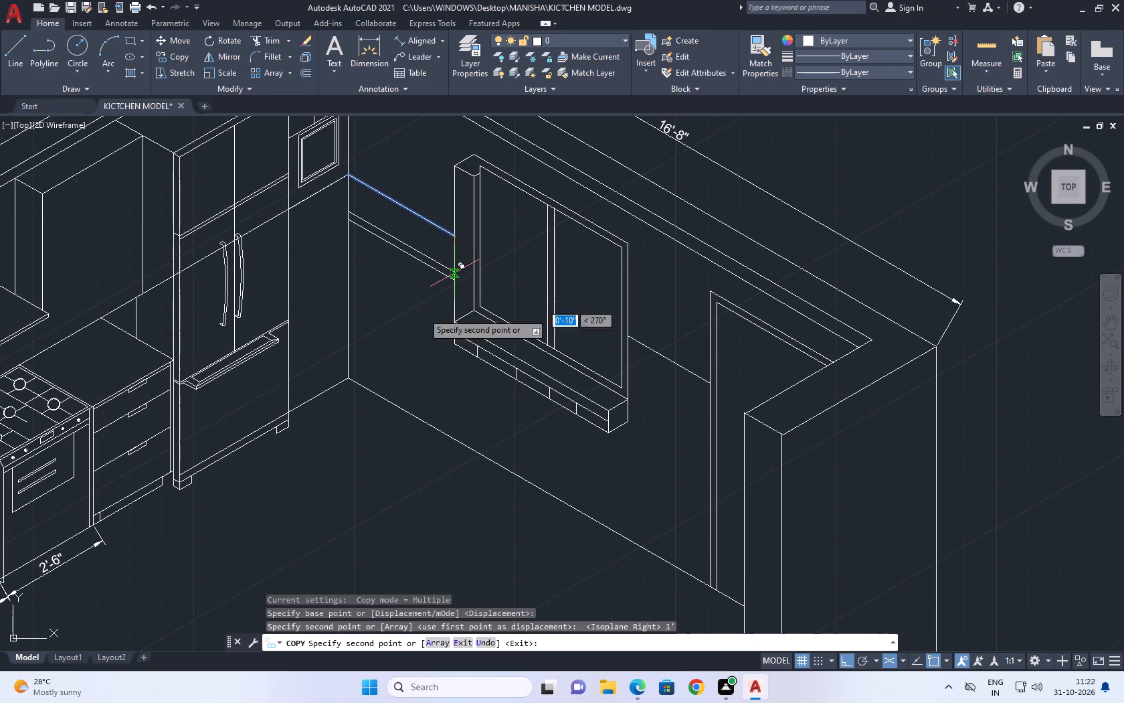
pyautogui.rightClick(428, 380)
pyautogui.click(472, 408)
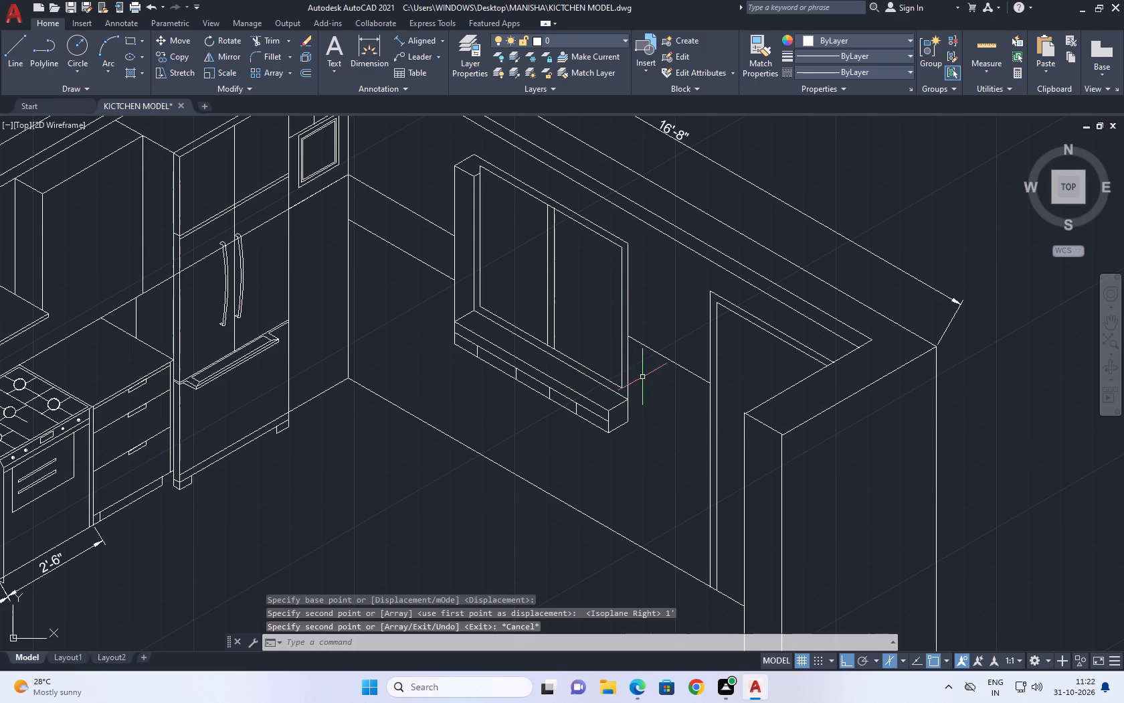
# Examine the whole kitchen layout and the window wall around the window and the copied line.
pyautogui.click(652, 358)
pyautogui.click(653, 339)
pyautogui.moveTo(630, 333); pyautogui.dragTo(661, 376, button='middle')
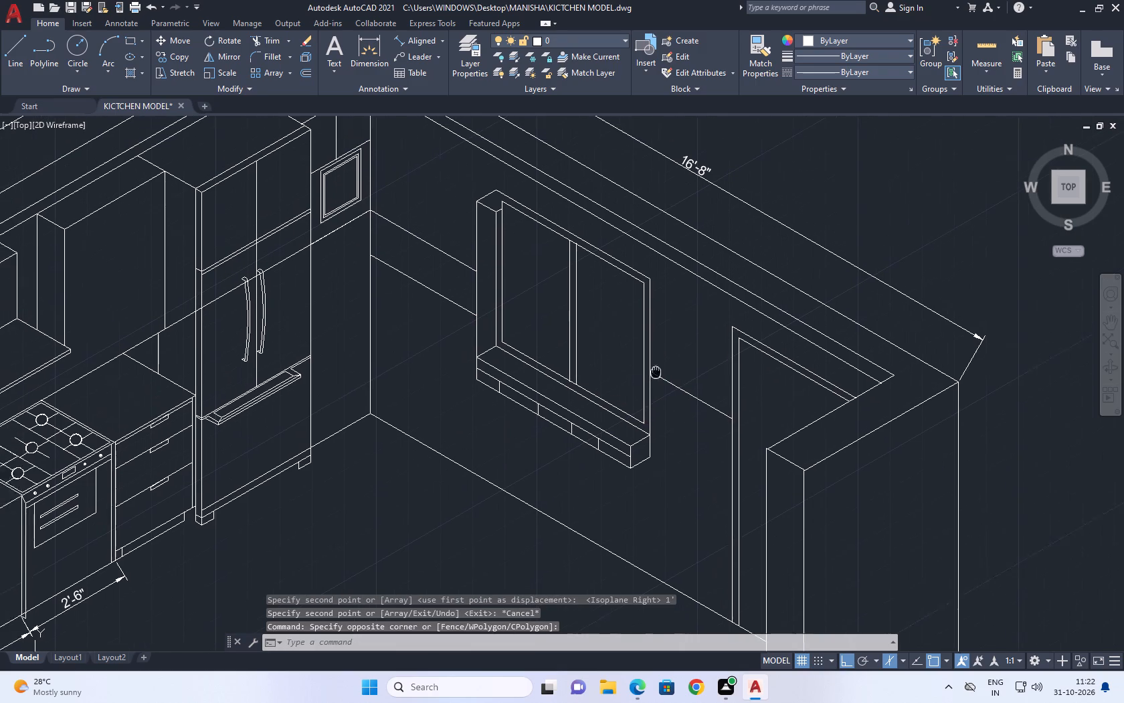
pyautogui.moveTo(661, 376); pyautogui.dragTo(664, 378, button='middle')
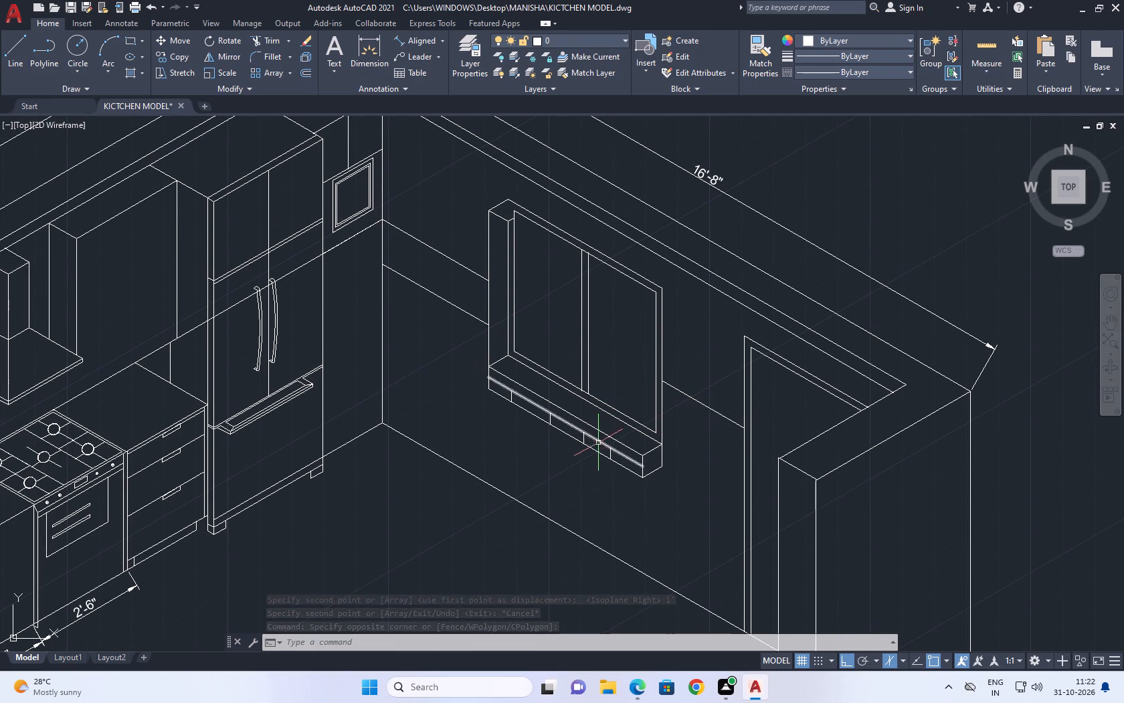
pyautogui.moveTo(610, 476); pyautogui.dragTo(631, 353, button='middle')
pyautogui.scroll(-1, 610, 472)
pyautogui.moveTo(531, 320); pyautogui.dragTo(541, 331, button='middle')
pyautogui.moveTo(530, 343); pyautogui.dragTo(599, 375, button='middle')
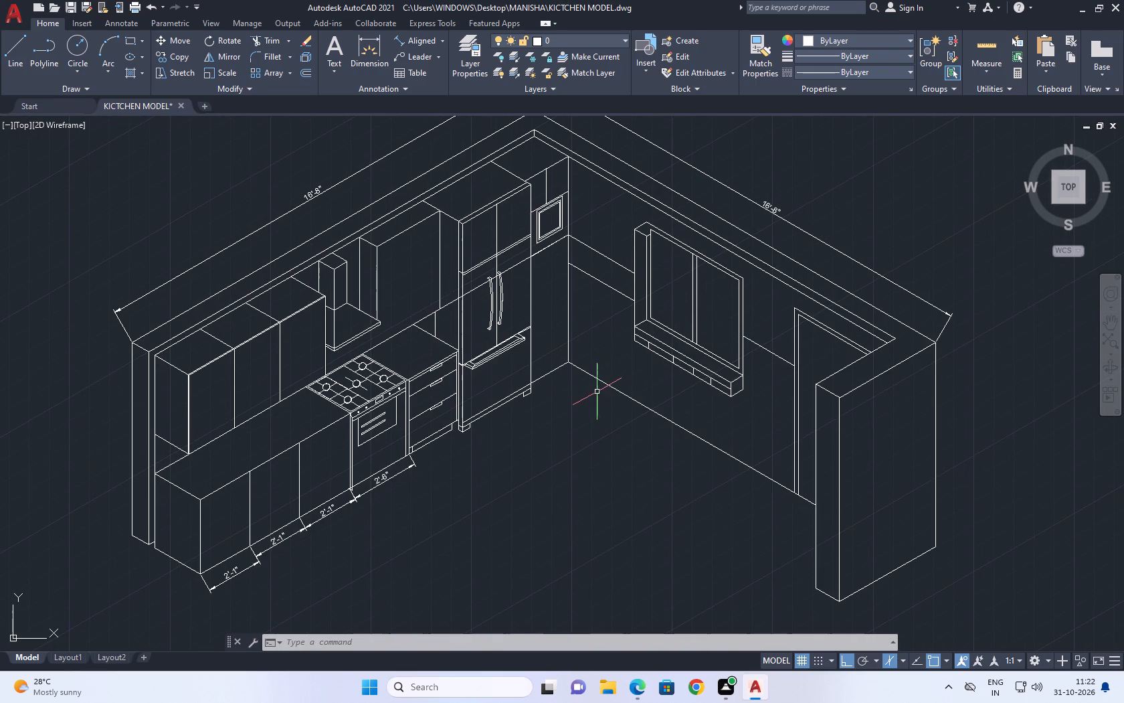
pyautogui.scroll(-1, 587, 392)
pyautogui.moveTo(587, 392); pyautogui.dragTo(595, 400, button='middle')
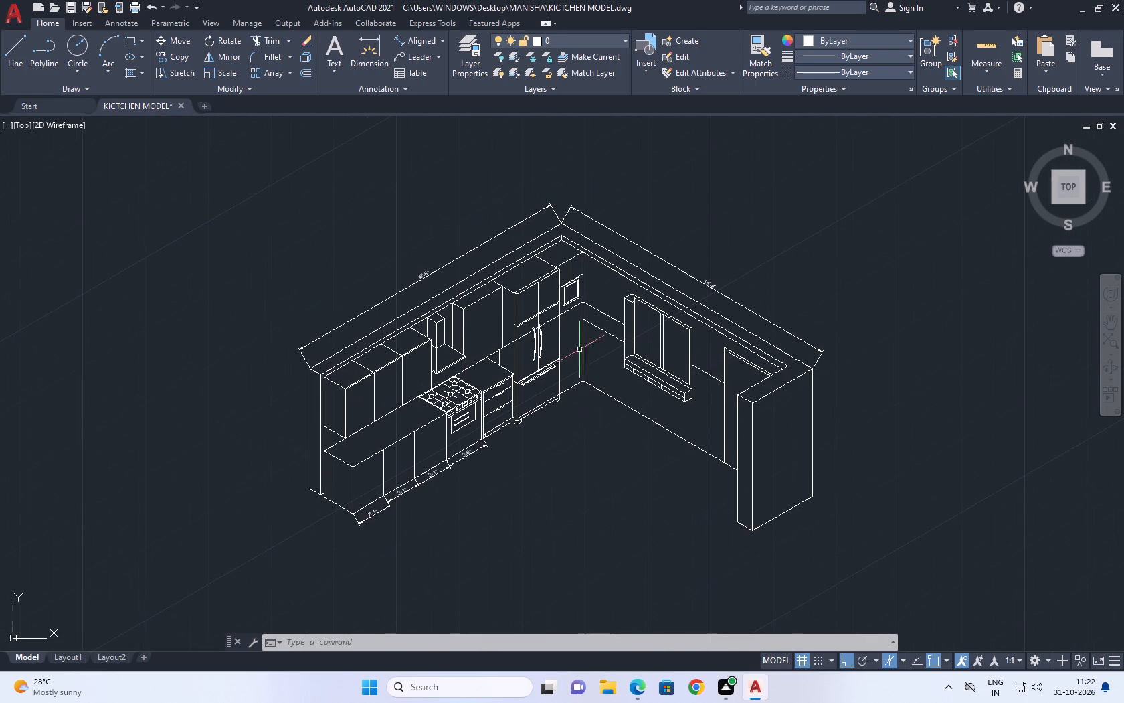
pyautogui.moveTo(585, 354); pyautogui.dragTo(559, 327, button='middle')
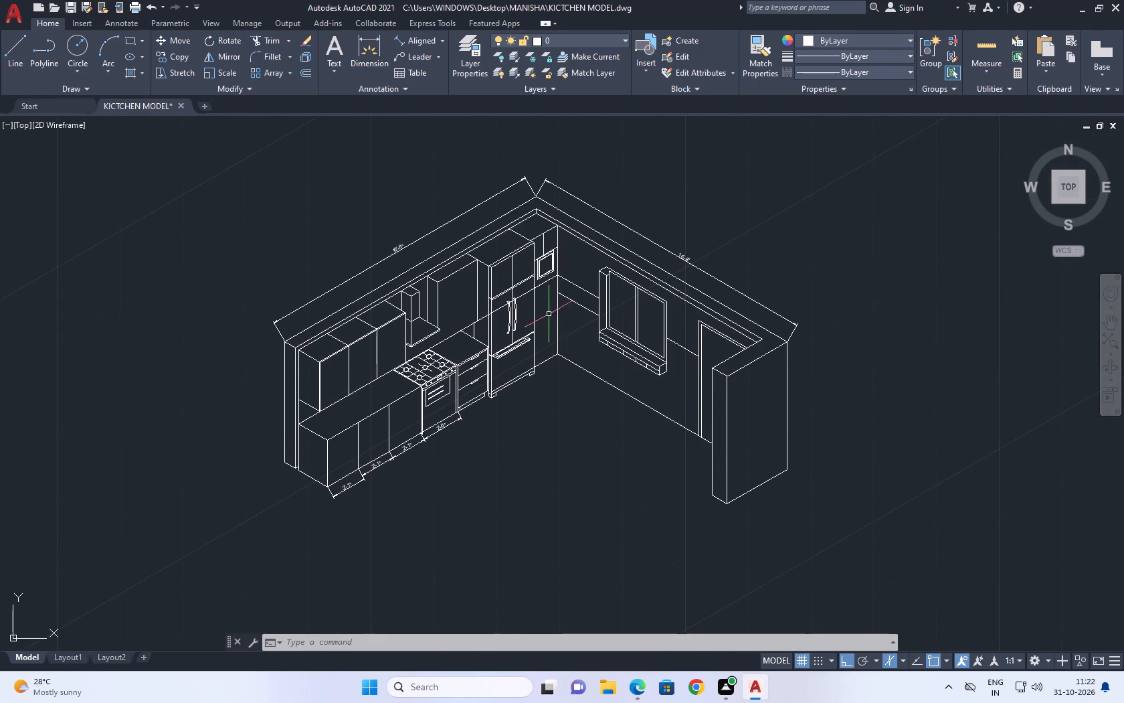
pyautogui.scroll(2, 549, 306)
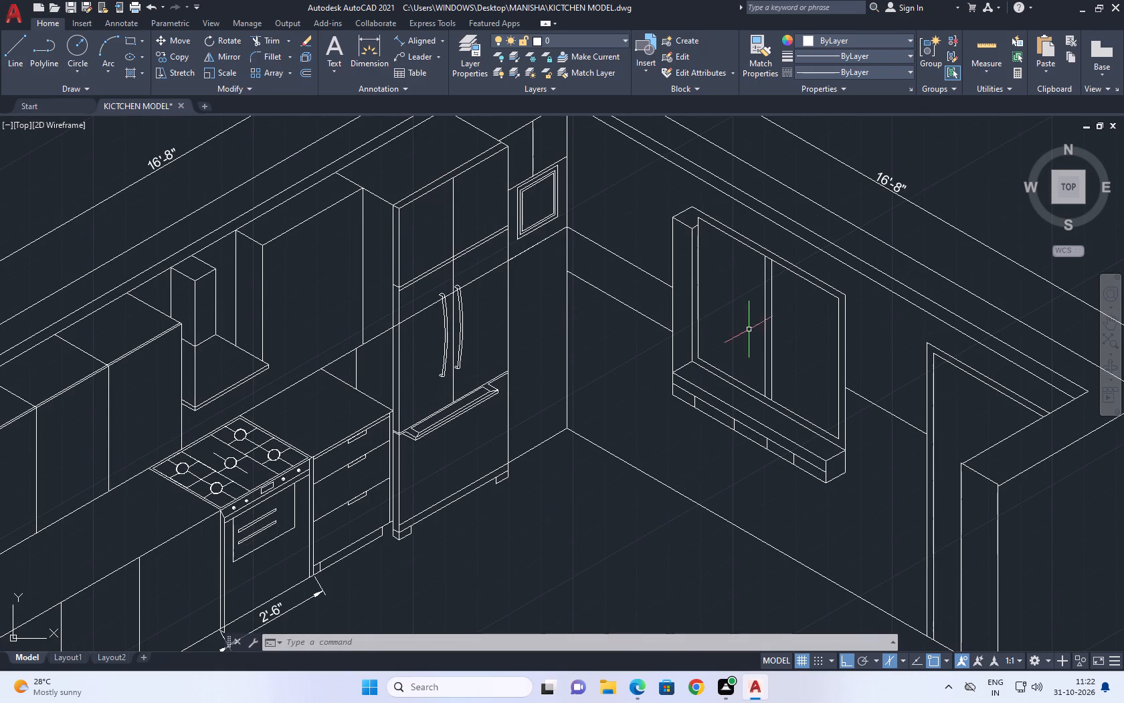
pyautogui.moveTo(850, 410); pyautogui.dragTo(761, 357, button='middle')
pyautogui.moveTo(734, 383); pyautogui.dragTo(806, 399, button='middle')
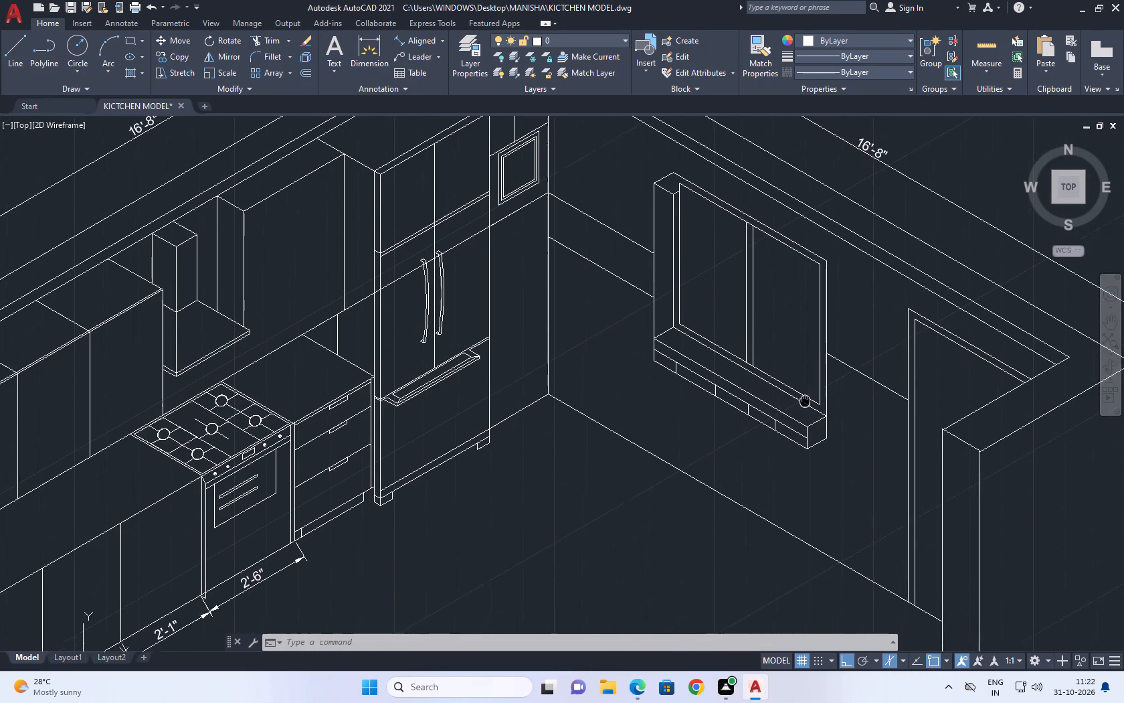
pyautogui.moveTo(806, 399); pyautogui.dragTo(813, 374, button='middle')
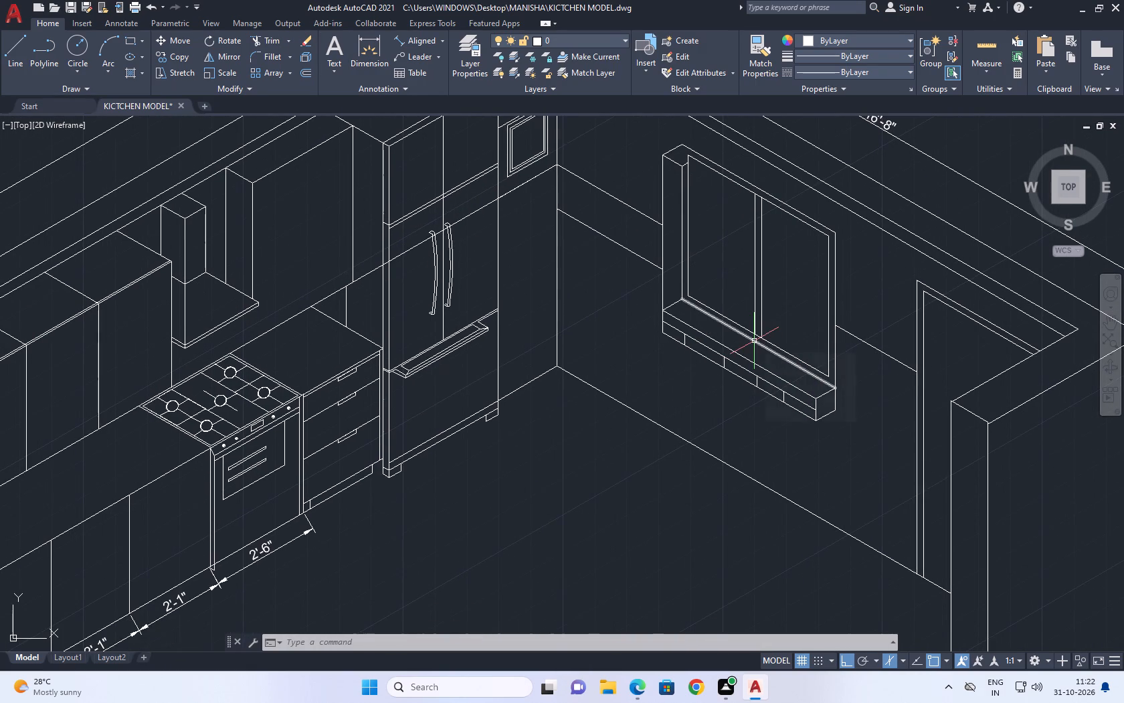
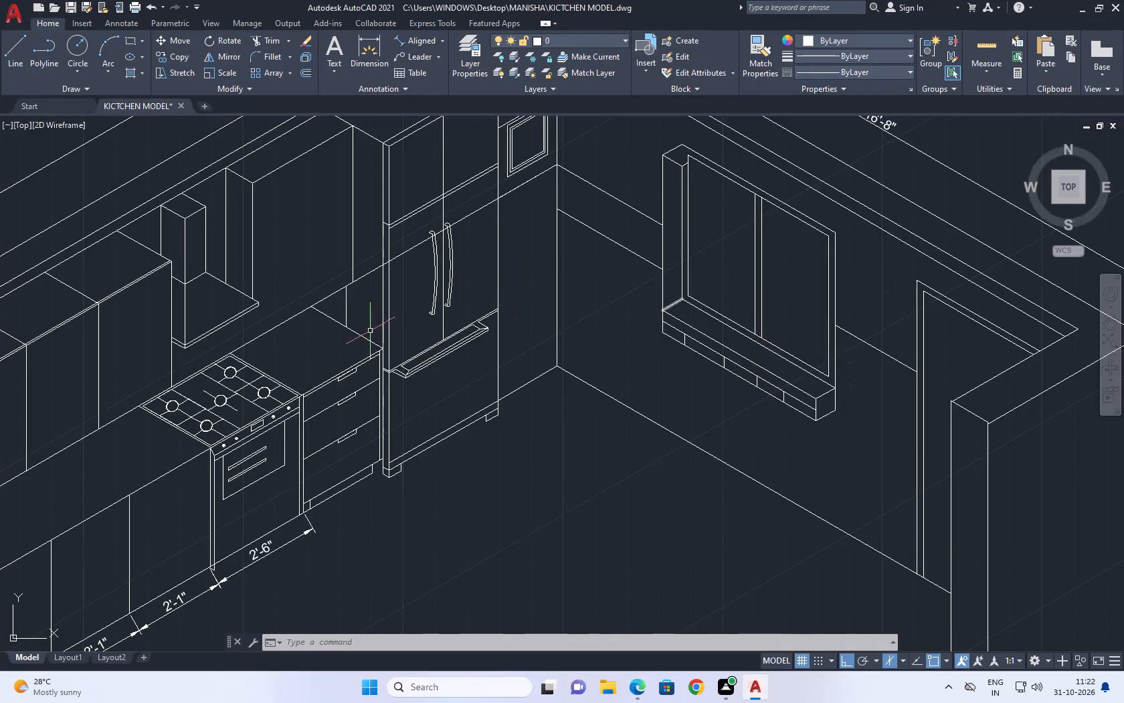
# Copy the short wall line between the window and the door frame 1' straight down.
pyautogui.moveTo(354, 341); pyautogui.dragTo(714, 242, button='middle')
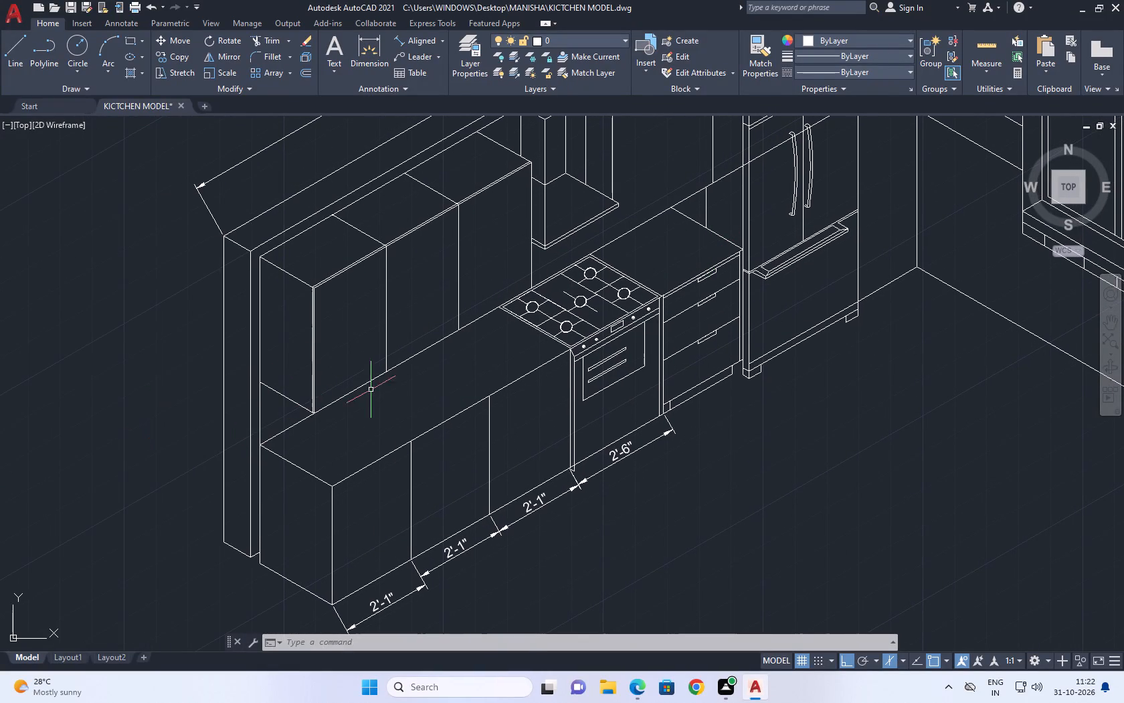
pyautogui.moveTo(854, 166); pyautogui.dragTo(514, 370, button='middle')
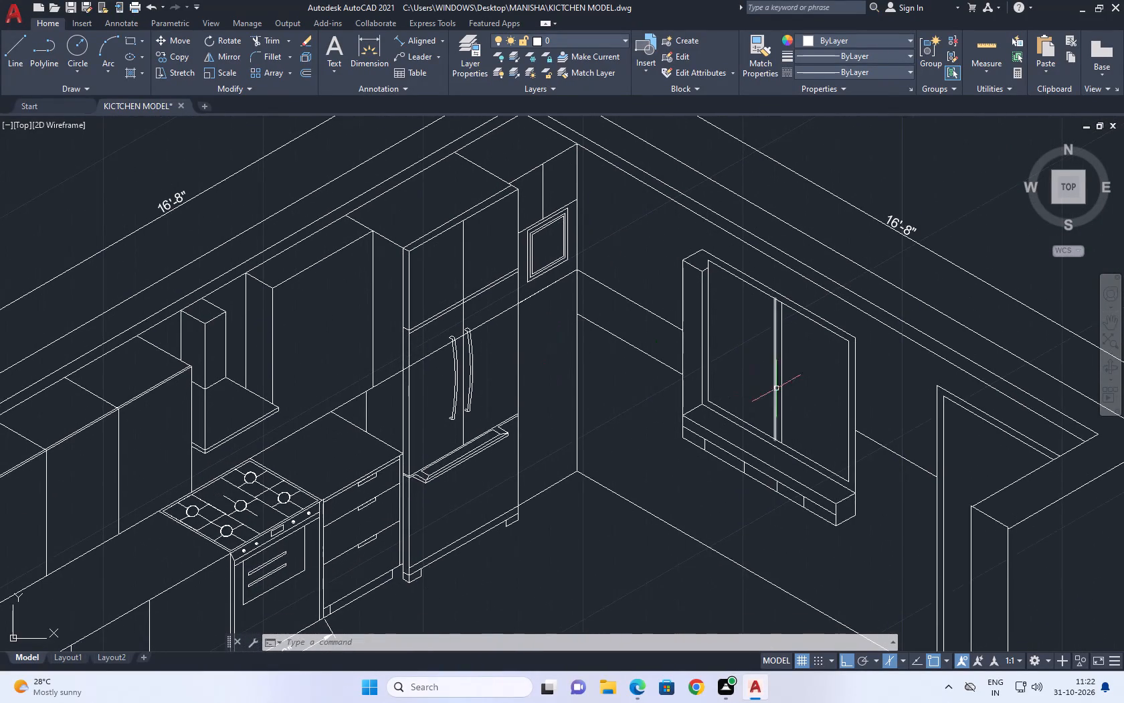
pyautogui.moveTo(777, 388); pyautogui.dragTo(700, 331, button='middle')
pyautogui.click(836, 402)
pyautogui.click(824, 411)
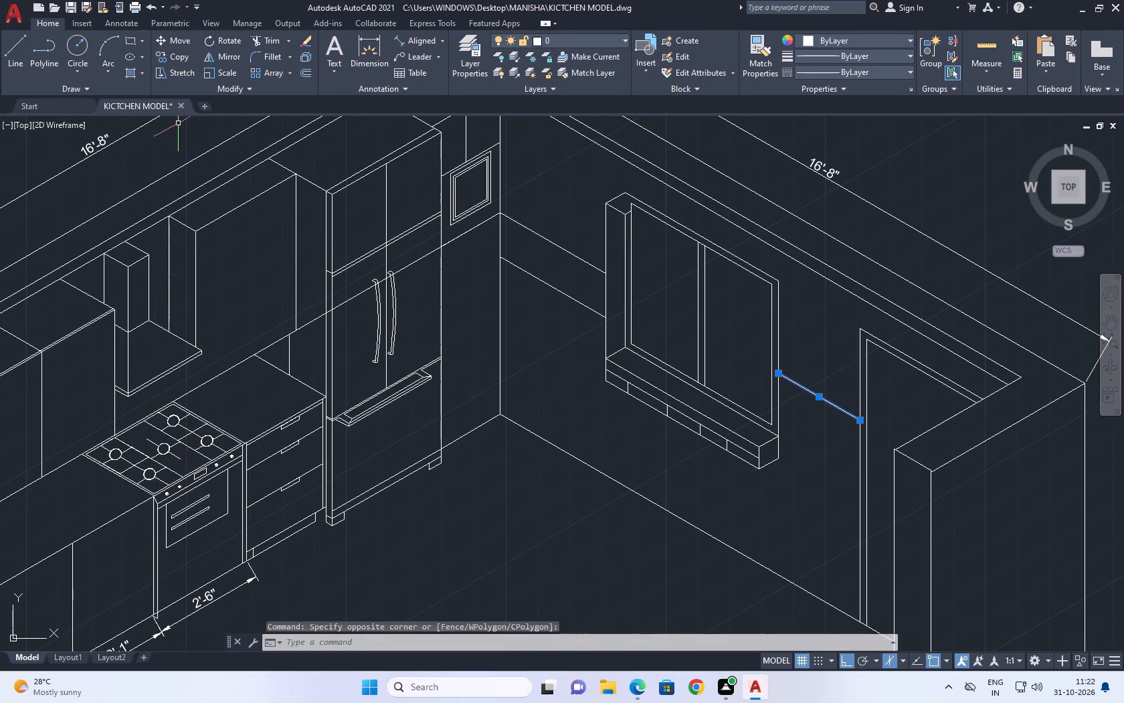
pyautogui.click(165, 49)
pyautogui.click(179, 59)
pyautogui.click(805, 396)
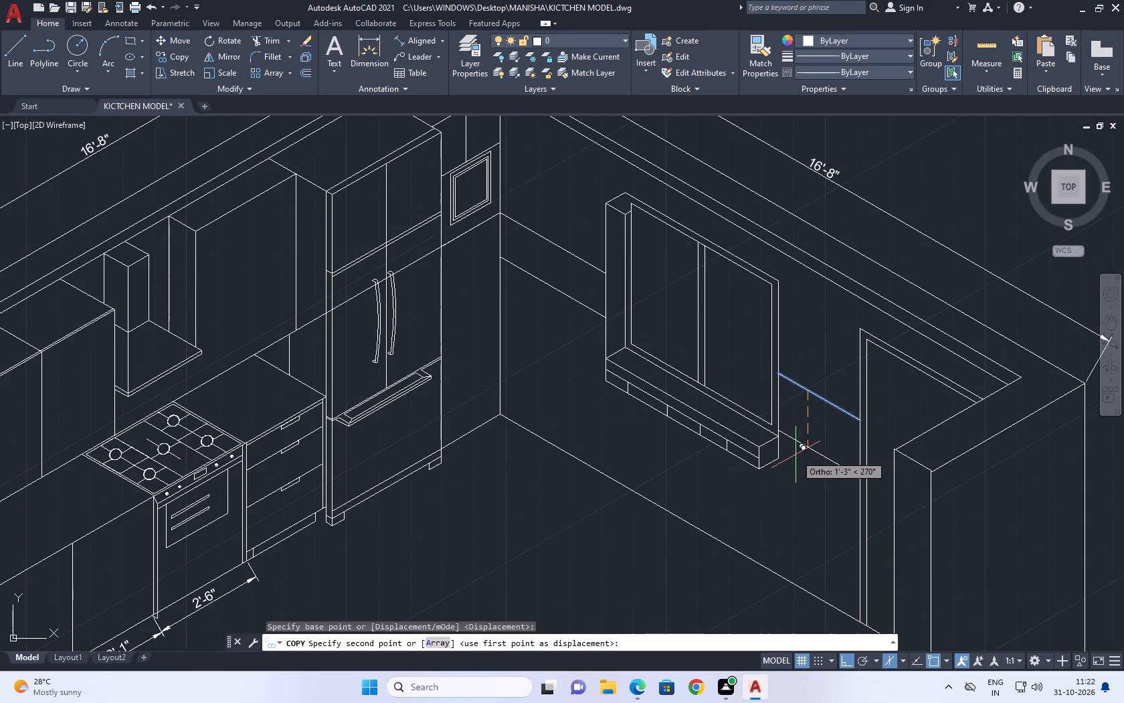
pyautogui.write("1'")
pyautogui.press('Return')
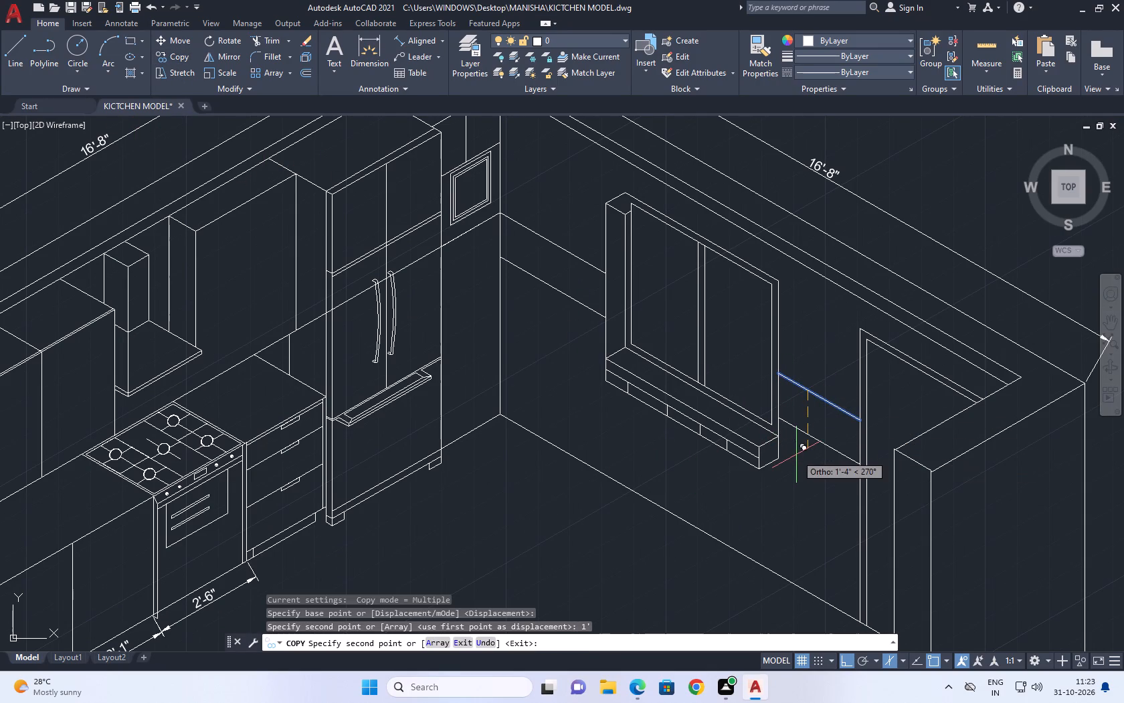
pyautogui.rightClick(787, 540)
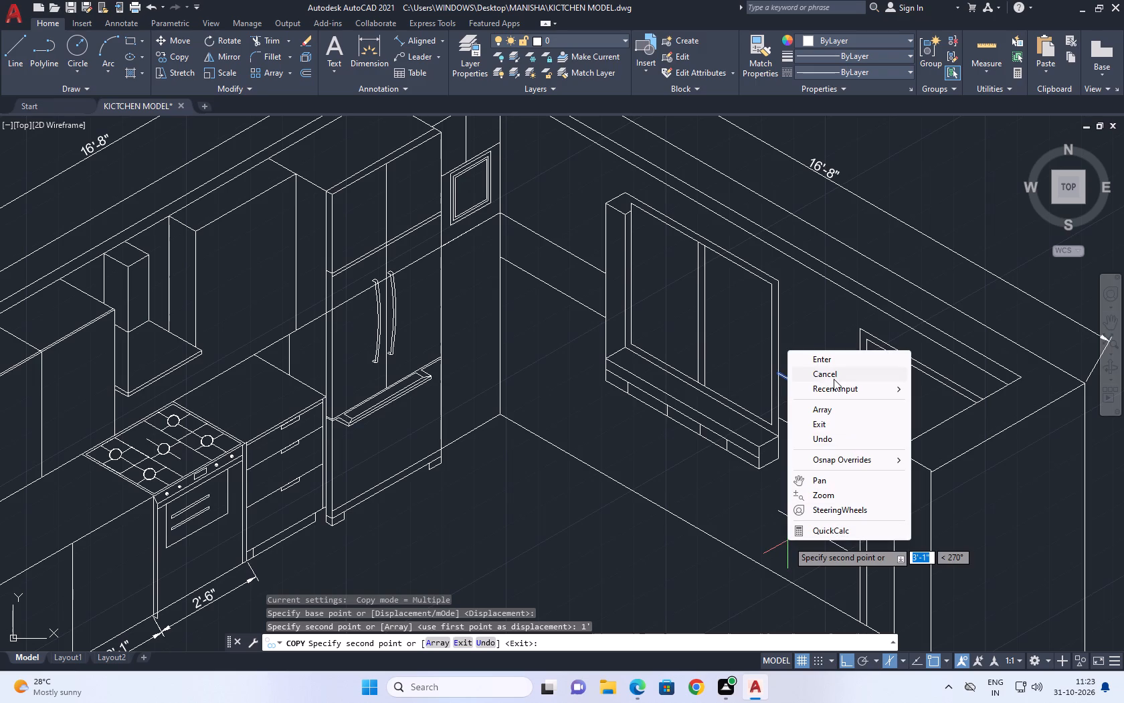
pyautogui.click(834, 378)
pyautogui.moveTo(642, 426); pyautogui.dragTo(650, 435, button='middle')
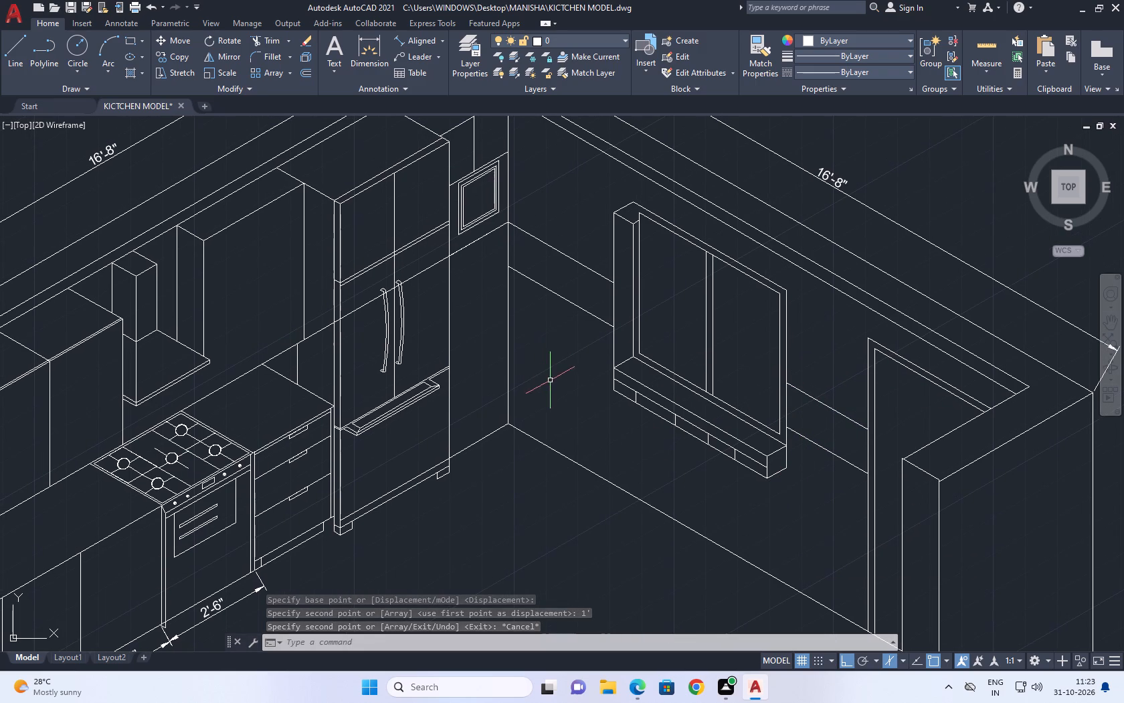
# Trim away the slanted wall line where it crosses the refrigerator's upper doors on both sides of the handles.
pyautogui.click(270, 37)
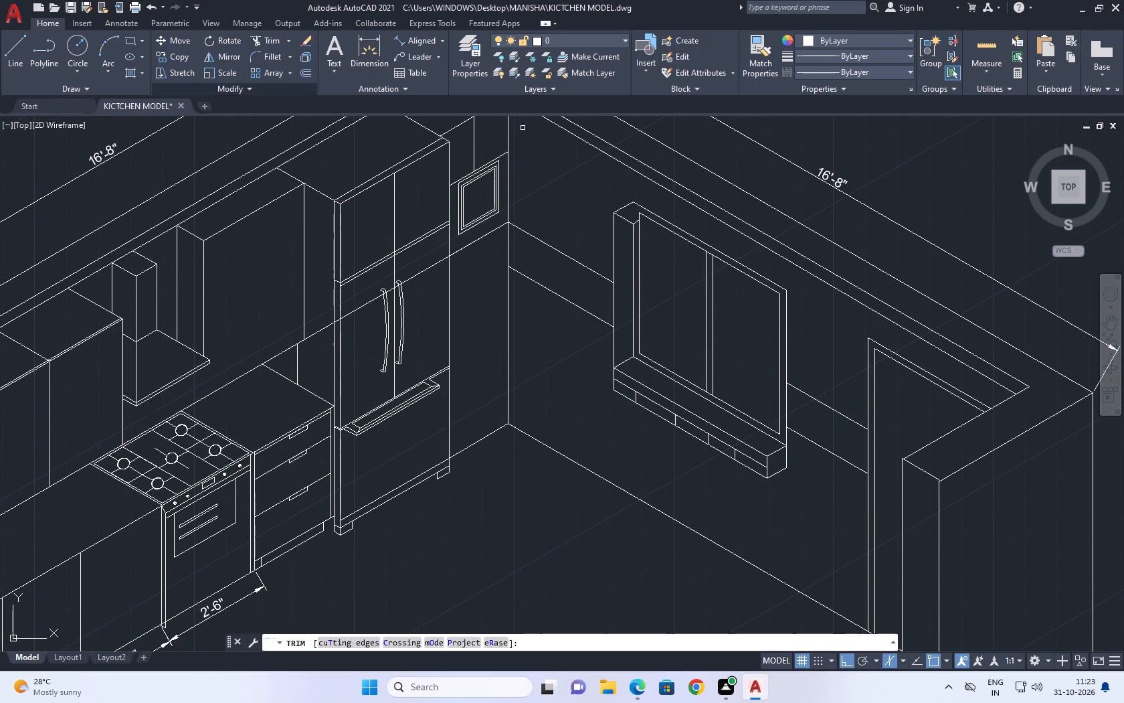
pyautogui.click(429, 268)
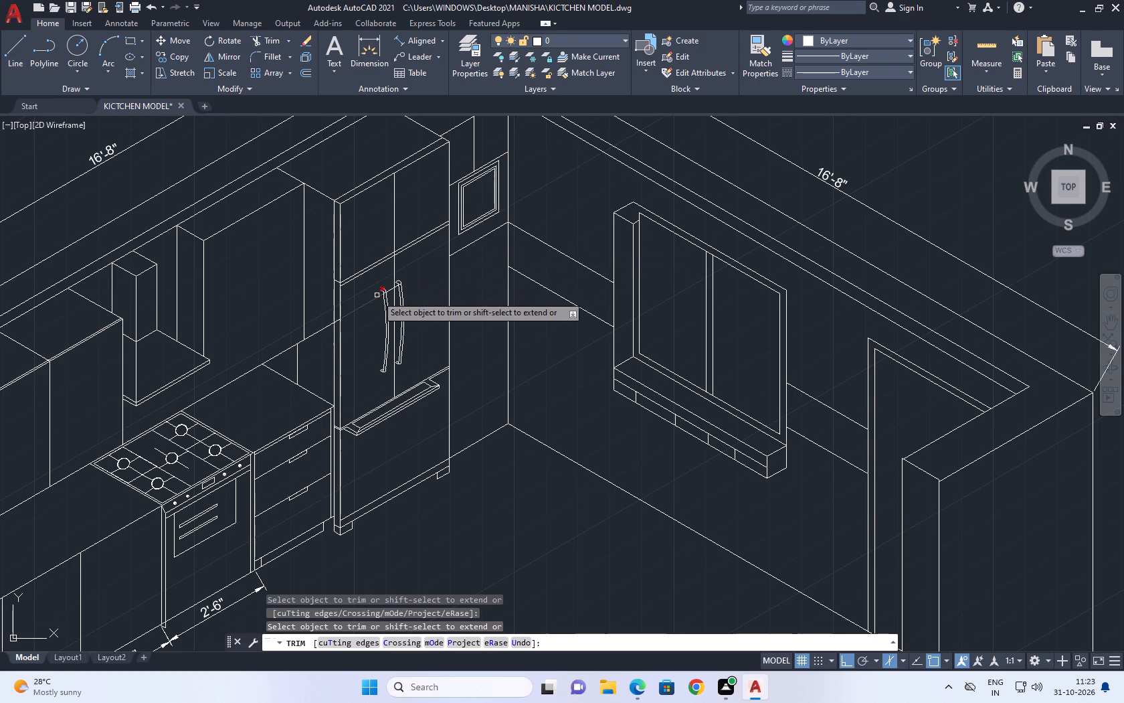
pyautogui.scroll(2, 377, 295)
pyautogui.click(362, 304)
pyautogui.click(342, 362)
pyautogui.scroll(1, 407, 291)
pyautogui.rightClick(396, 224)
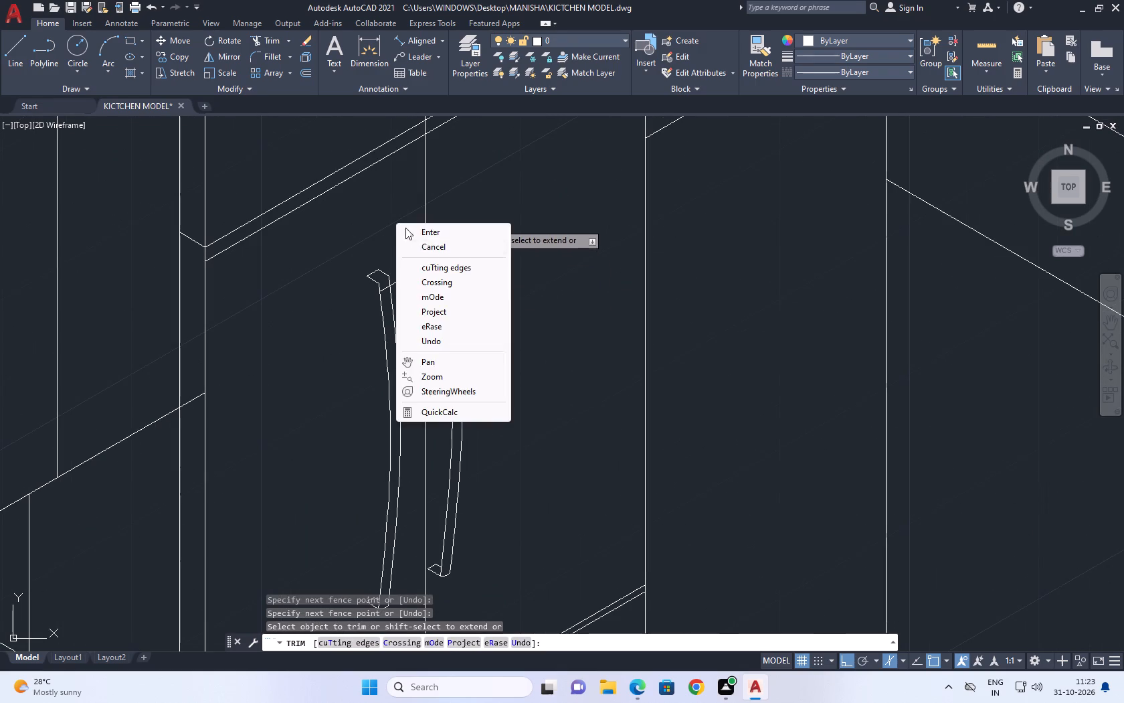
pyautogui.click(421, 242)
# Erase the leftover line segment between the two refrigerator door handles.
pyautogui.scroll(1, 398, 291)
pyautogui.click(409, 268)
pyautogui.rightClick(402, 235)
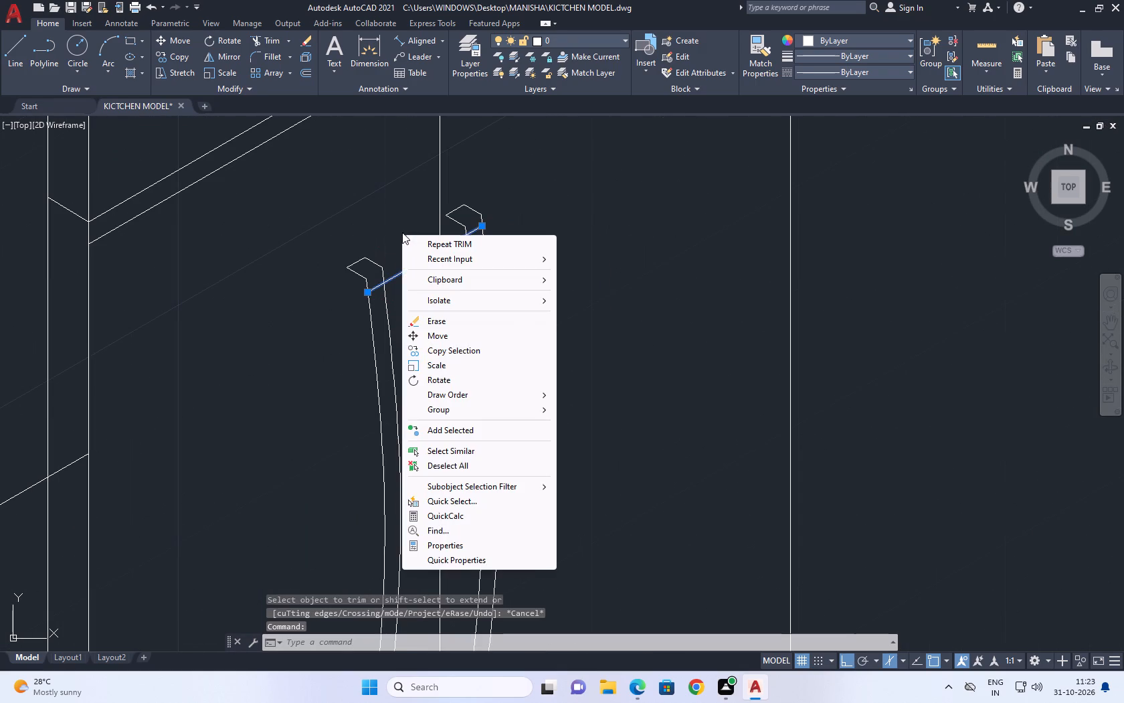
pyautogui.click(444, 322)
# Copy the lower wall line between the room corner and the window 1'11" diagonally down toward the refrigerator.
pyautogui.scroll(-5, 444, 319)
pyautogui.moveTo(502, 382); pyautogui.dragTo(595, 349, button='middle')
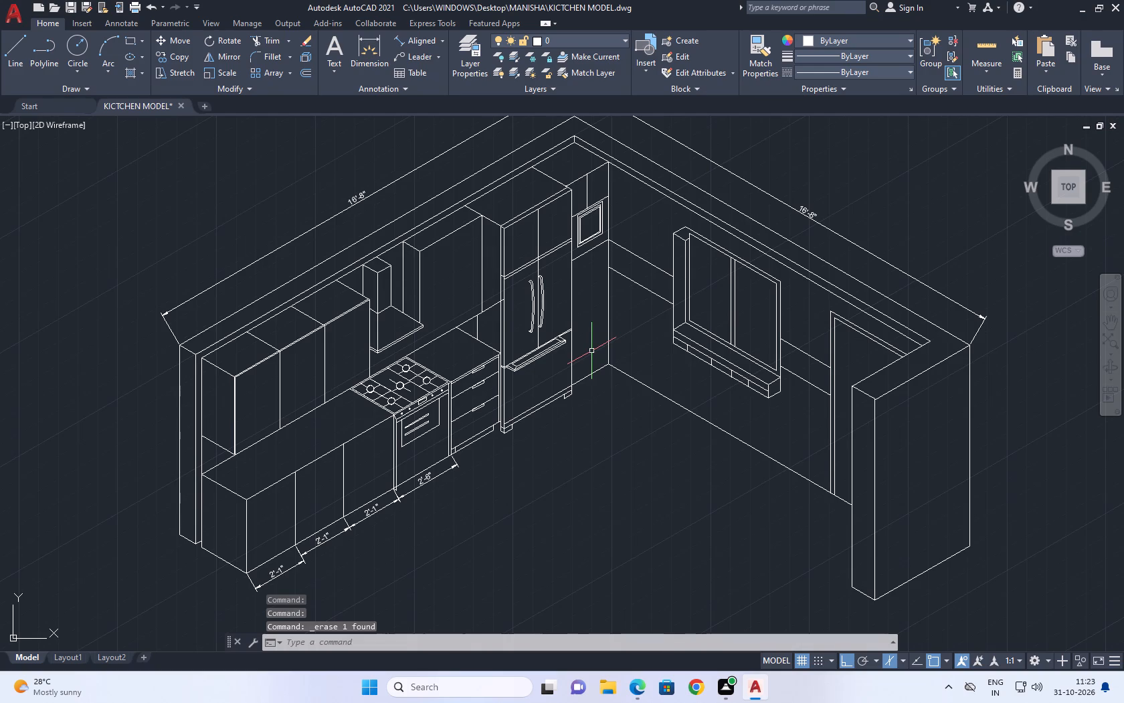
pyautogui.click(636, 292)
pyautogui.click(636, 283)
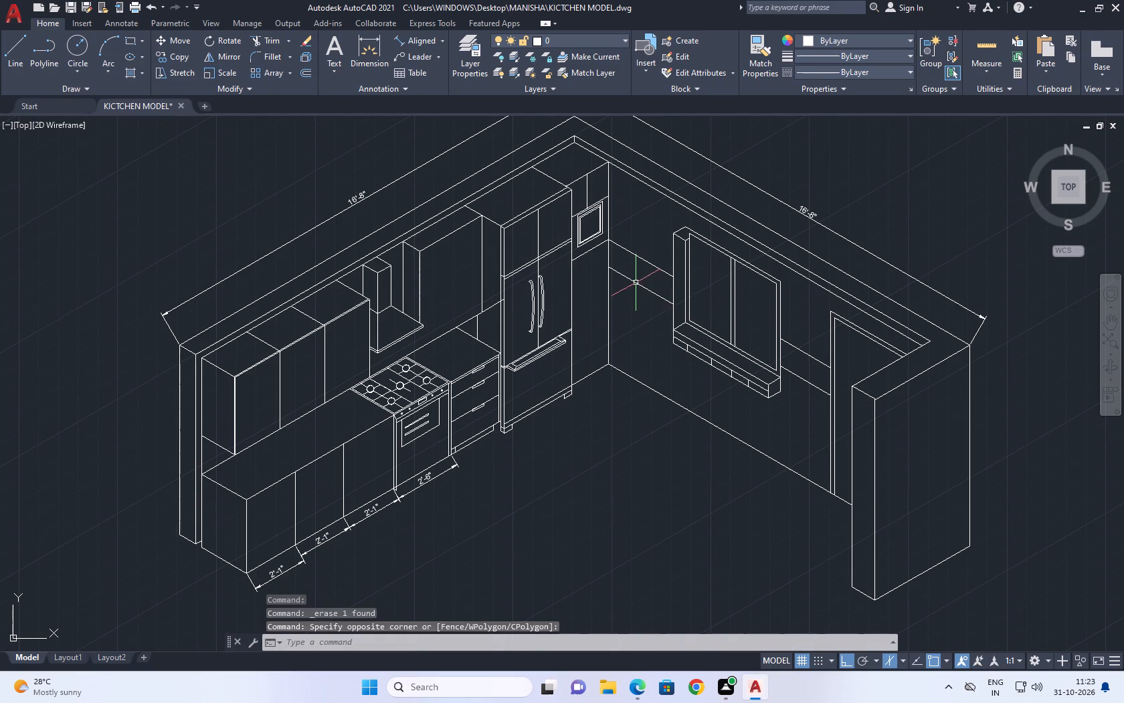
pyautogui.click(635, 281)
pyautogui.click(183, 56)
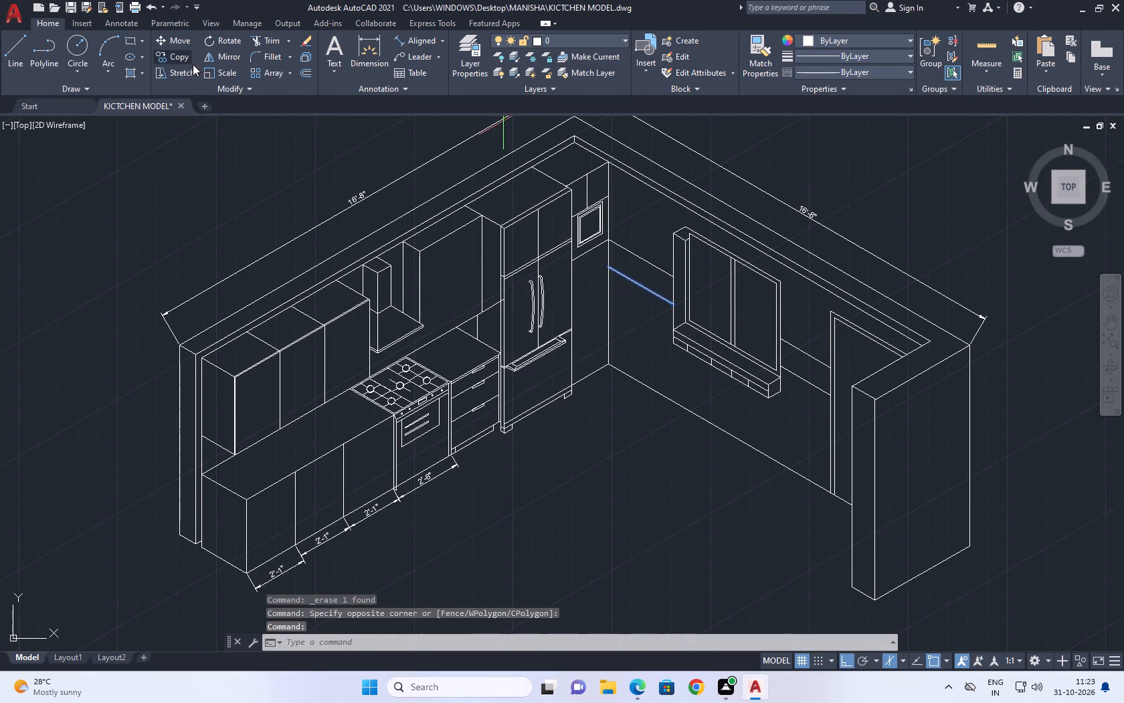
pyautogui.scroll(1, 577, 292)
pyautogui.click(682, 299)
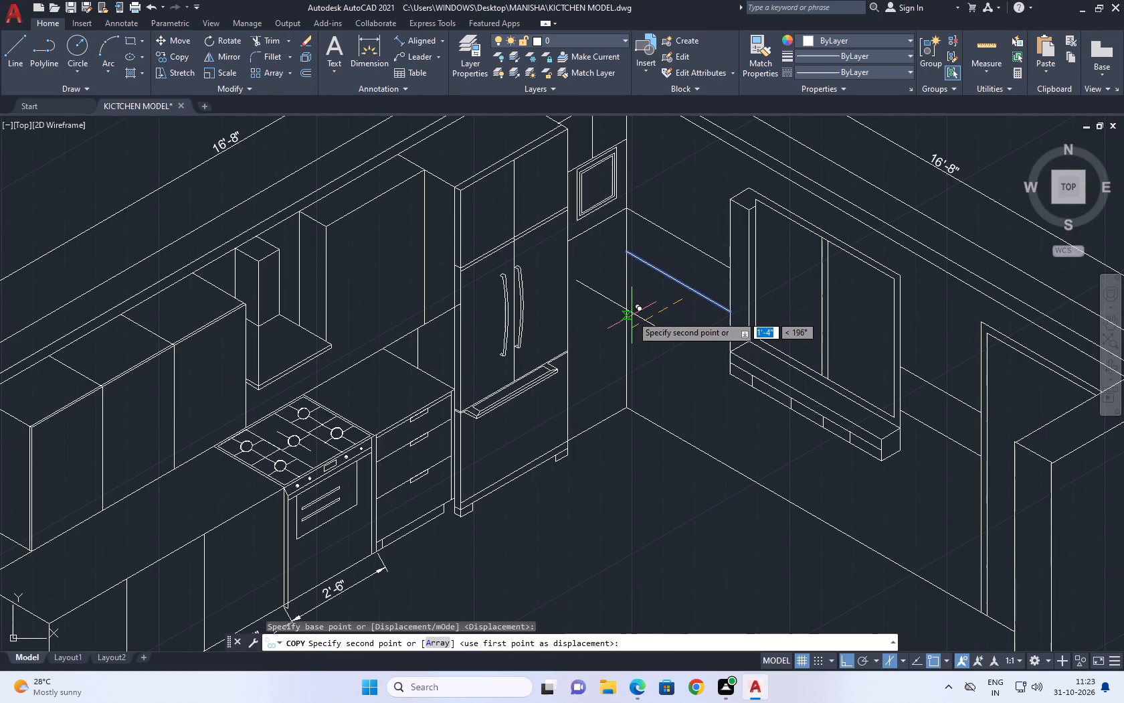
pyautogui.press('2')
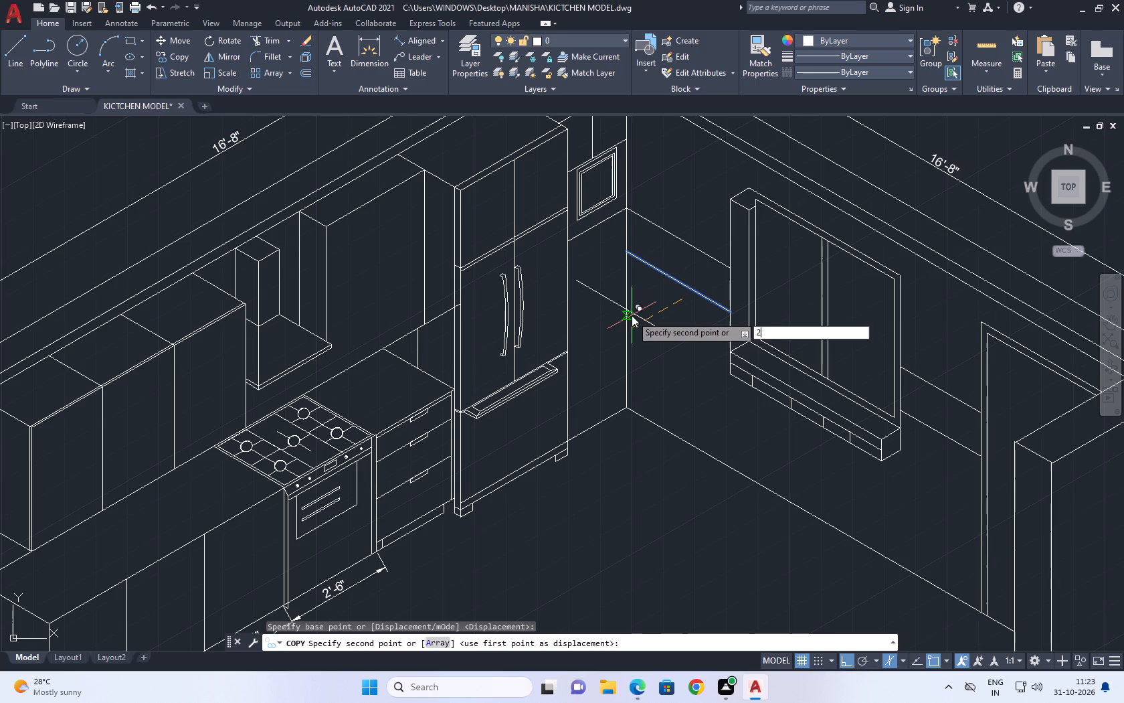
pyautogui.press('BackSpace')
pyautogui.press('BackSpace')
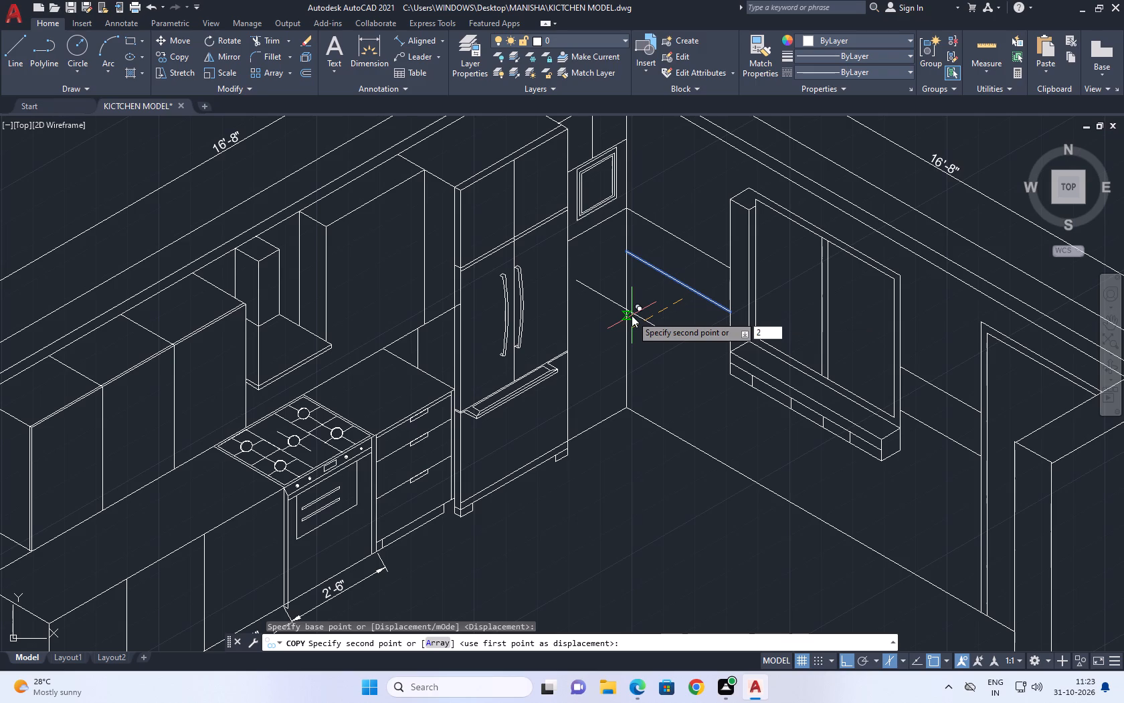
pyautogui.write("1'11")
pyautogui.press('Return')
pyautogui.rightClick(644, 333)
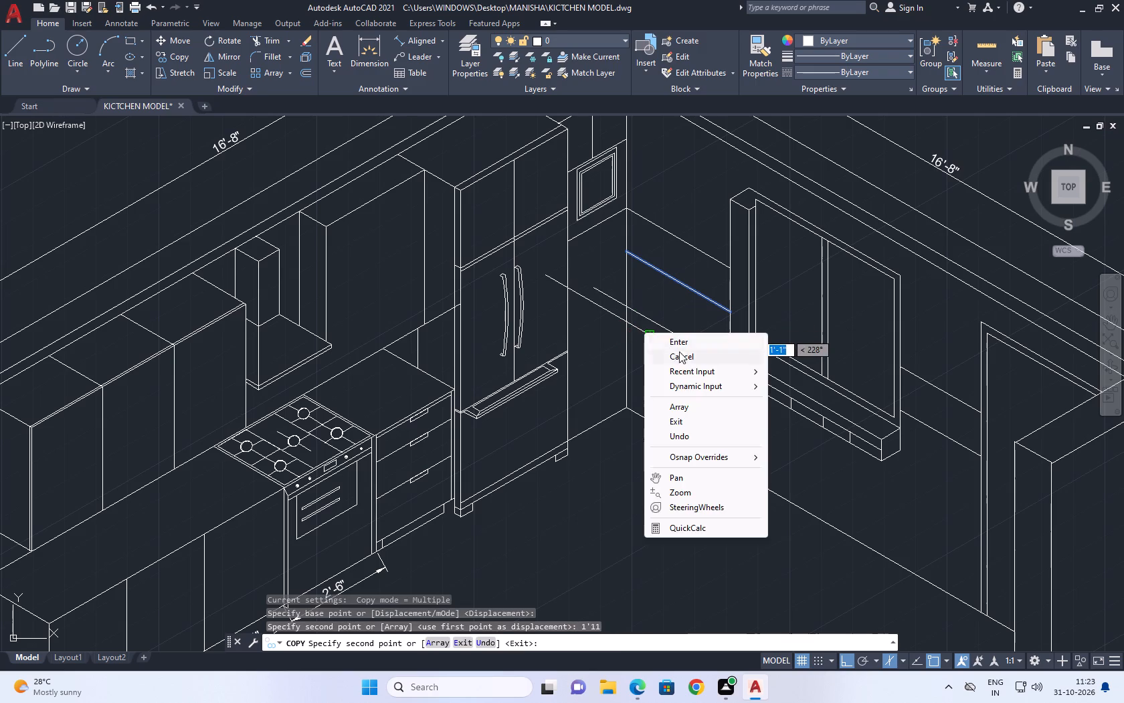
pyautogui.click(686, 358)
pyautogui.moveTo(652, 315); pyautogui.dragTo(678, 366, button='middle')
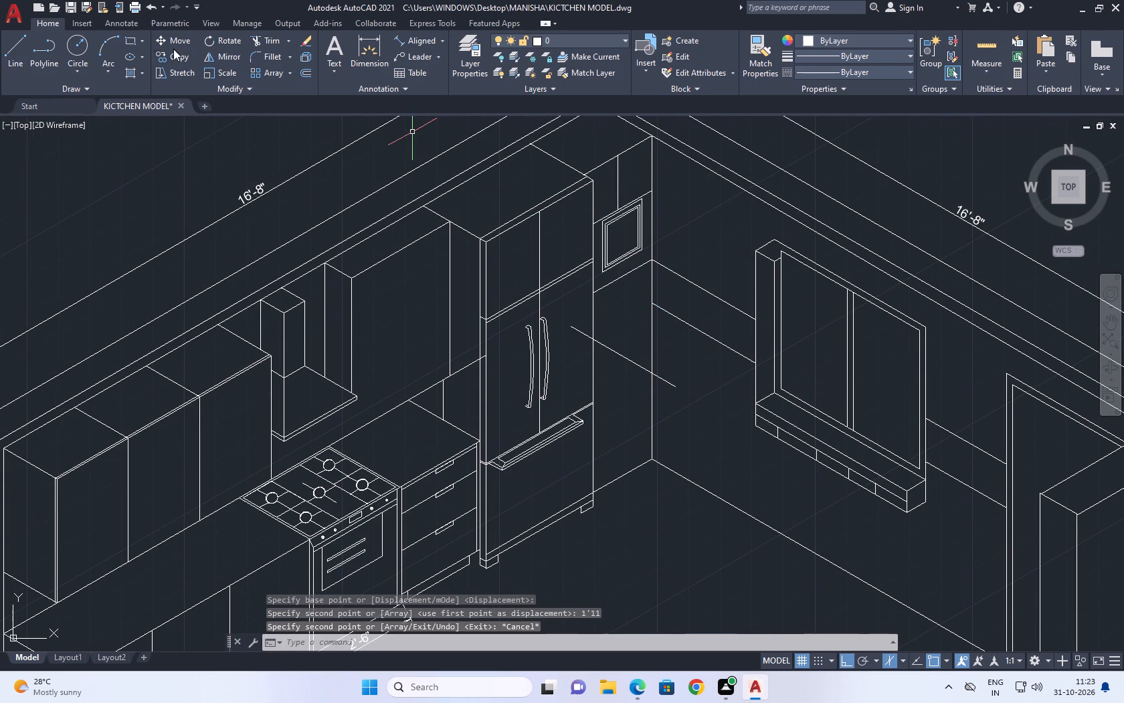
# Trim the copied line back to the room corner, removing the parts over the side wall and the refrigerator.
pyautogui.click(276, 38)
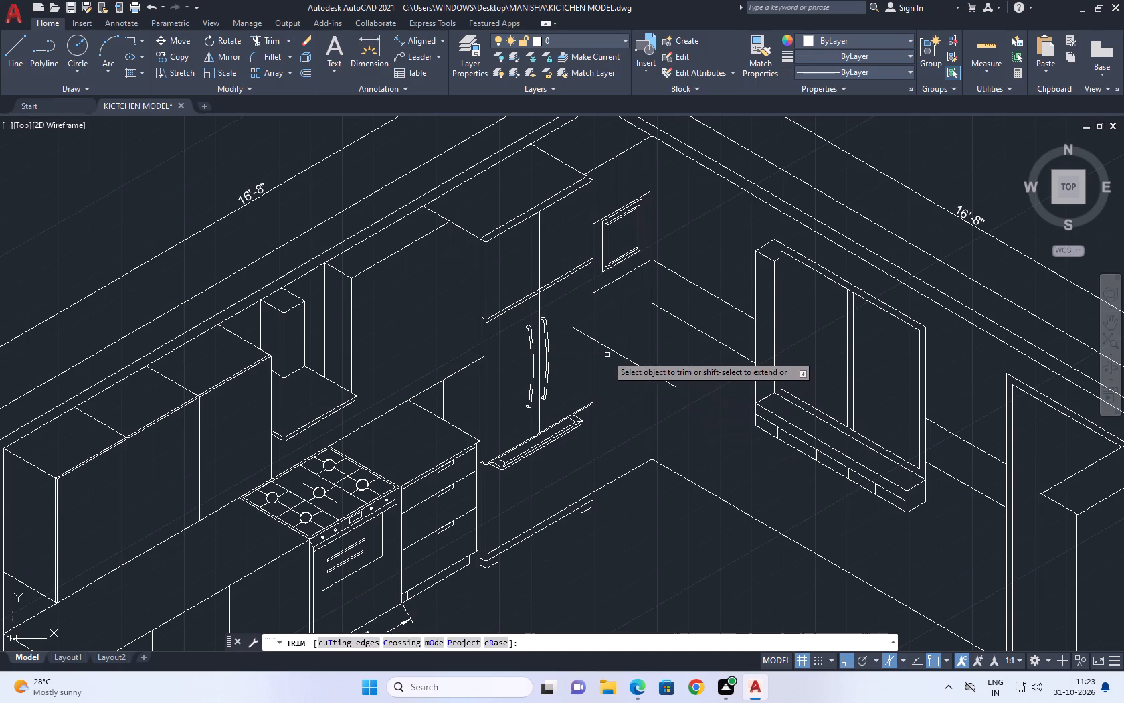
pyautogui.click(610, 354)
pyautogui.moveTo(622, 346); pyautogui.dragTo(624, 340)
pyautogui.scroll(2, 569, 332)
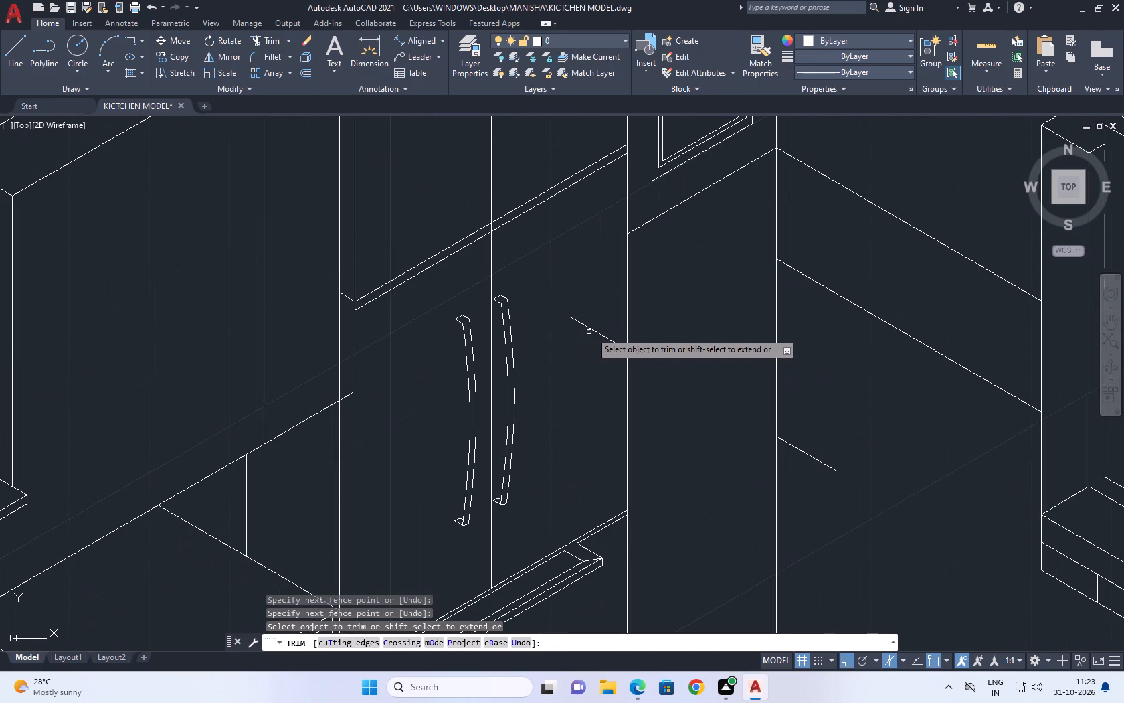
pyautogui.click(598, 330)
pyautogui.click(587, 355)
pyautogui.rightClick(588, 295)
pyautogui.click(634, 315)
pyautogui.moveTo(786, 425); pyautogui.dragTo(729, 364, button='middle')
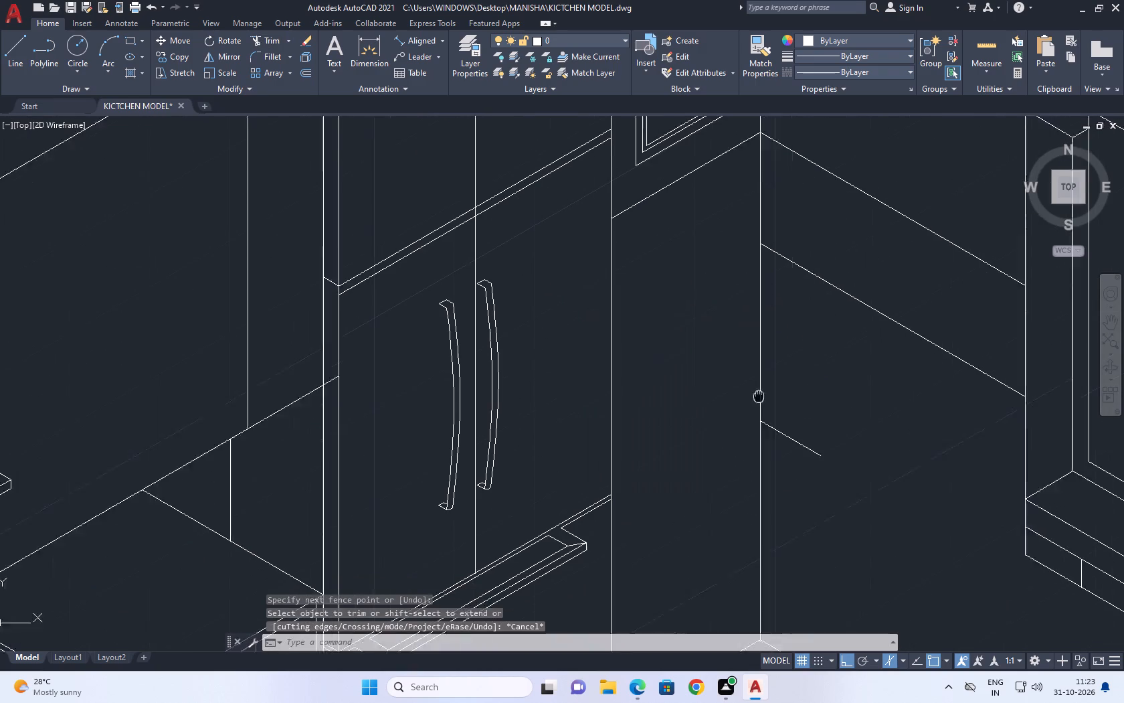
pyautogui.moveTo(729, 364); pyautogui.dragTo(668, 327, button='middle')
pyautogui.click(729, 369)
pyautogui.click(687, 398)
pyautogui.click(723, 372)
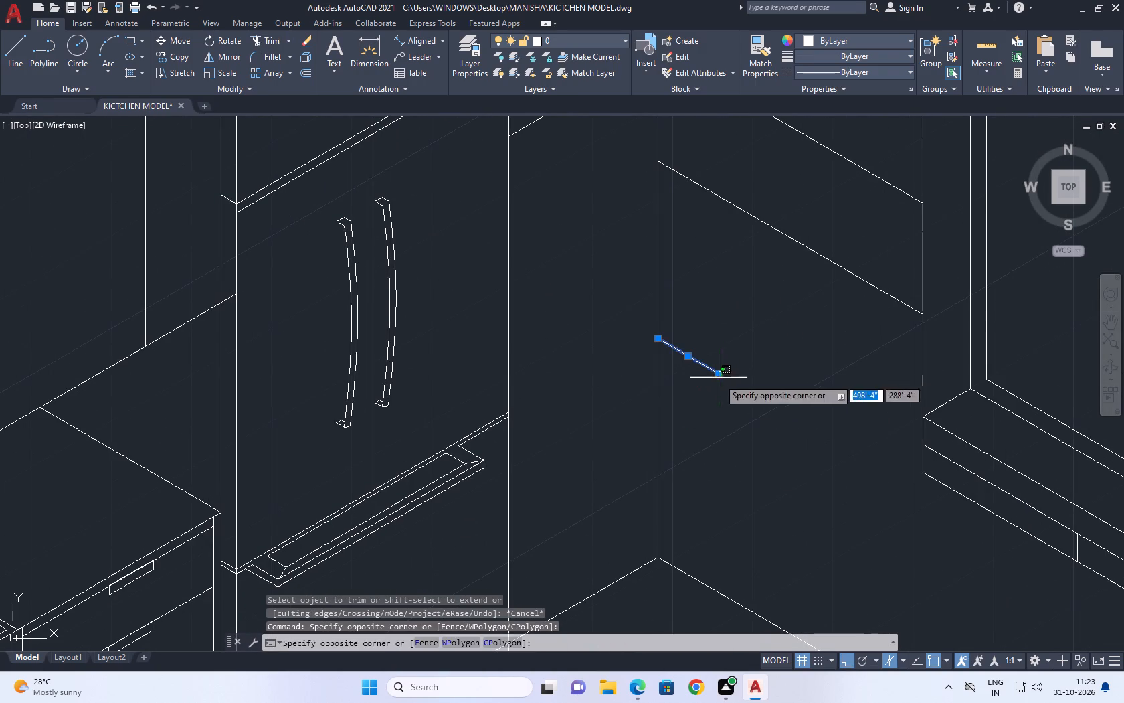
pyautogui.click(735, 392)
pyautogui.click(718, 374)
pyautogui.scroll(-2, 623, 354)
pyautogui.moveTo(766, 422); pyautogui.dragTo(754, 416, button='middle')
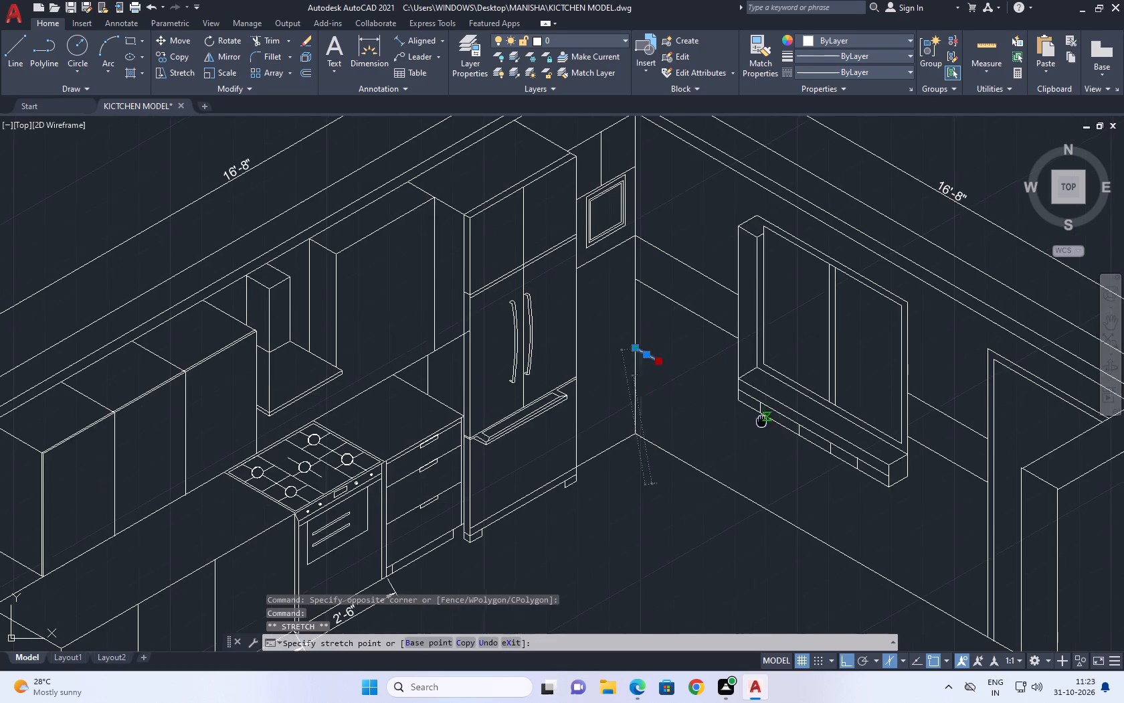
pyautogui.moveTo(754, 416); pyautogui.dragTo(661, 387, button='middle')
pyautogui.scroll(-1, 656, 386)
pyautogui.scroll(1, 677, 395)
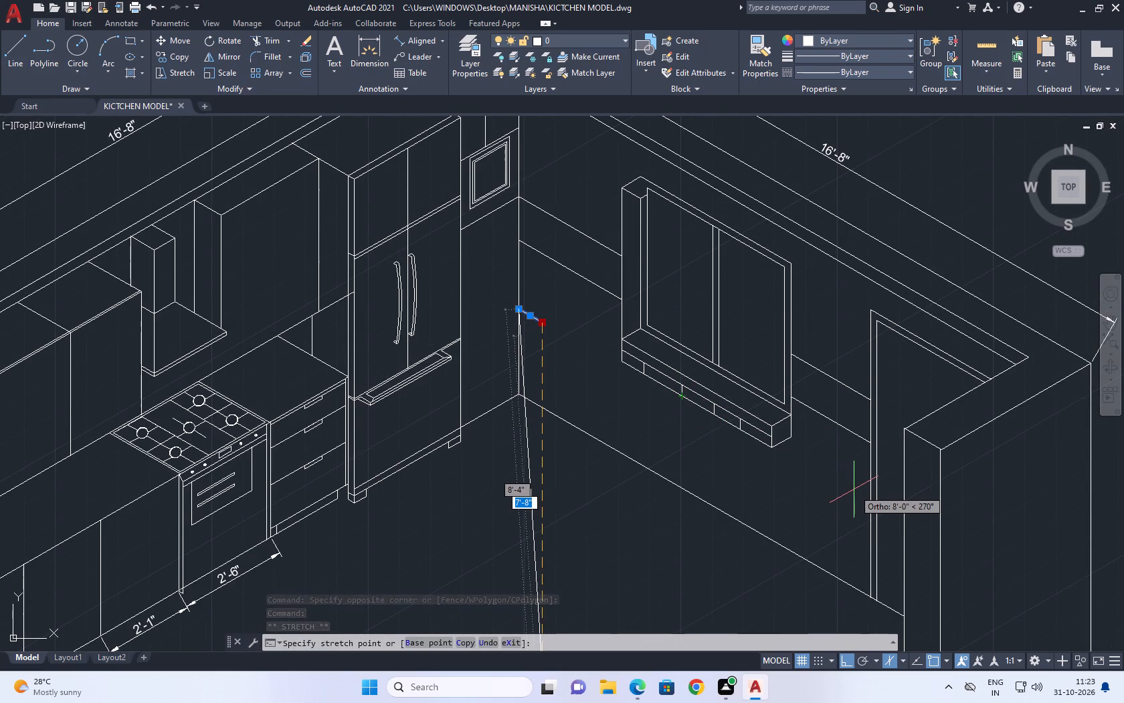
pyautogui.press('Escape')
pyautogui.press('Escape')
# Extend the short line at the room corner along the wall beneath the window shelf to the door frame.
pyautogui.write('EX')
pyautogui.press('space')
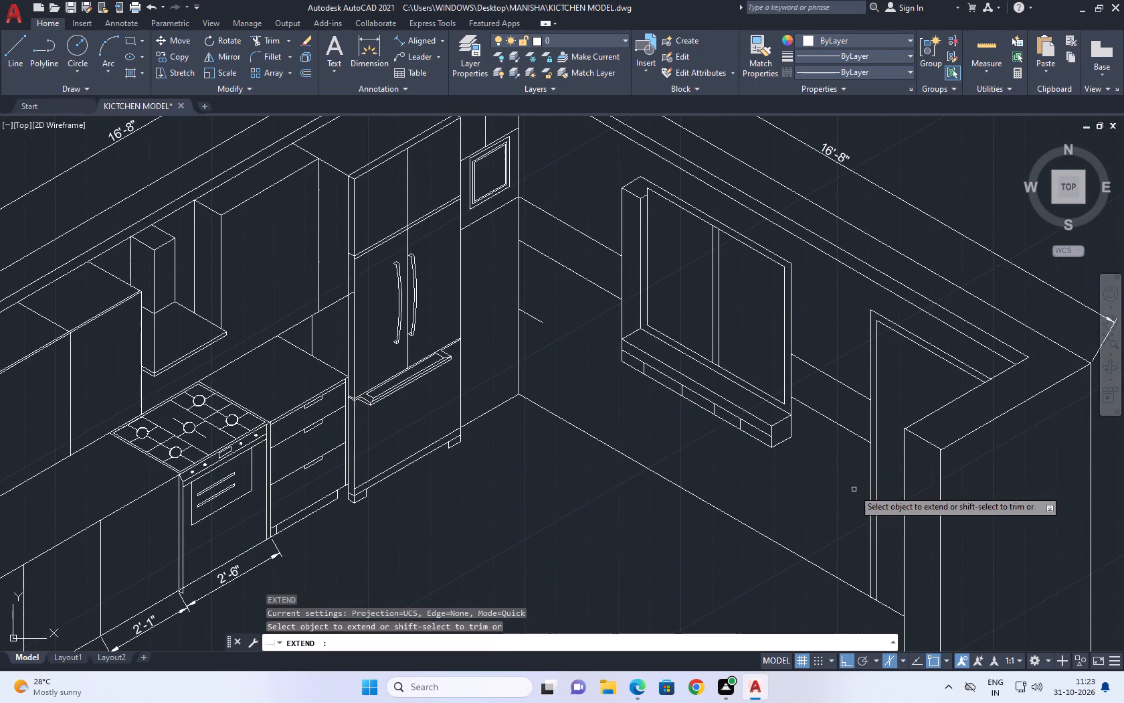
pyautogui.click(545, 314)
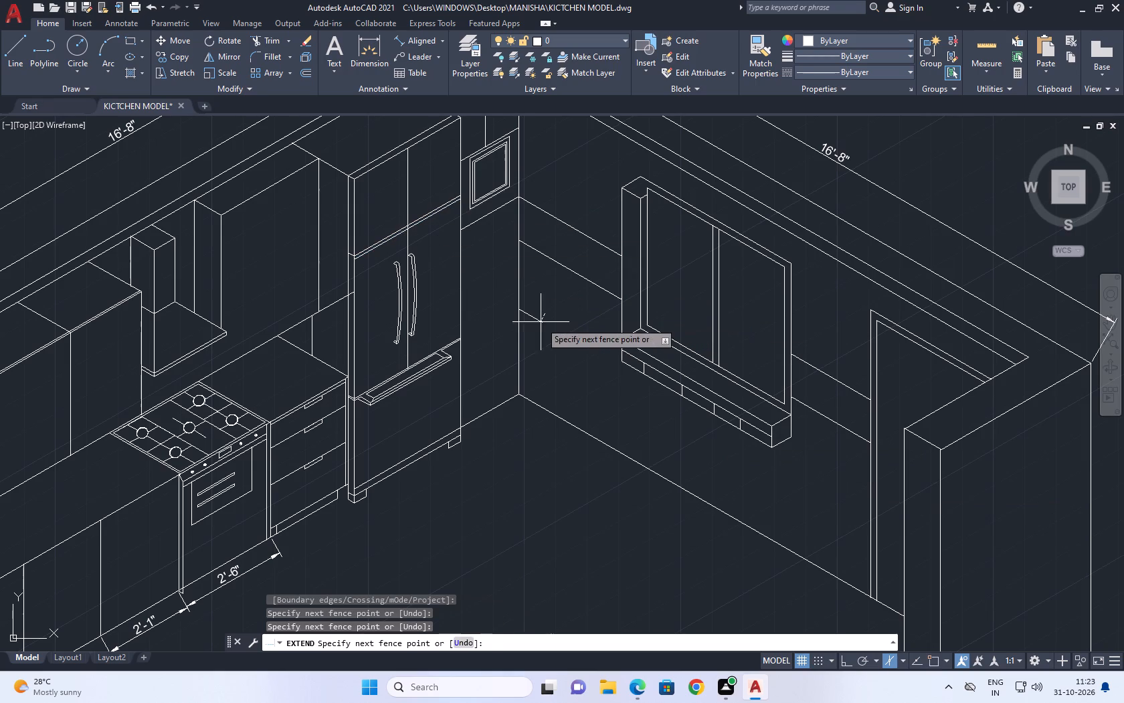
pyautogui.click(537, 341)
pyautogui.click(540, 304)
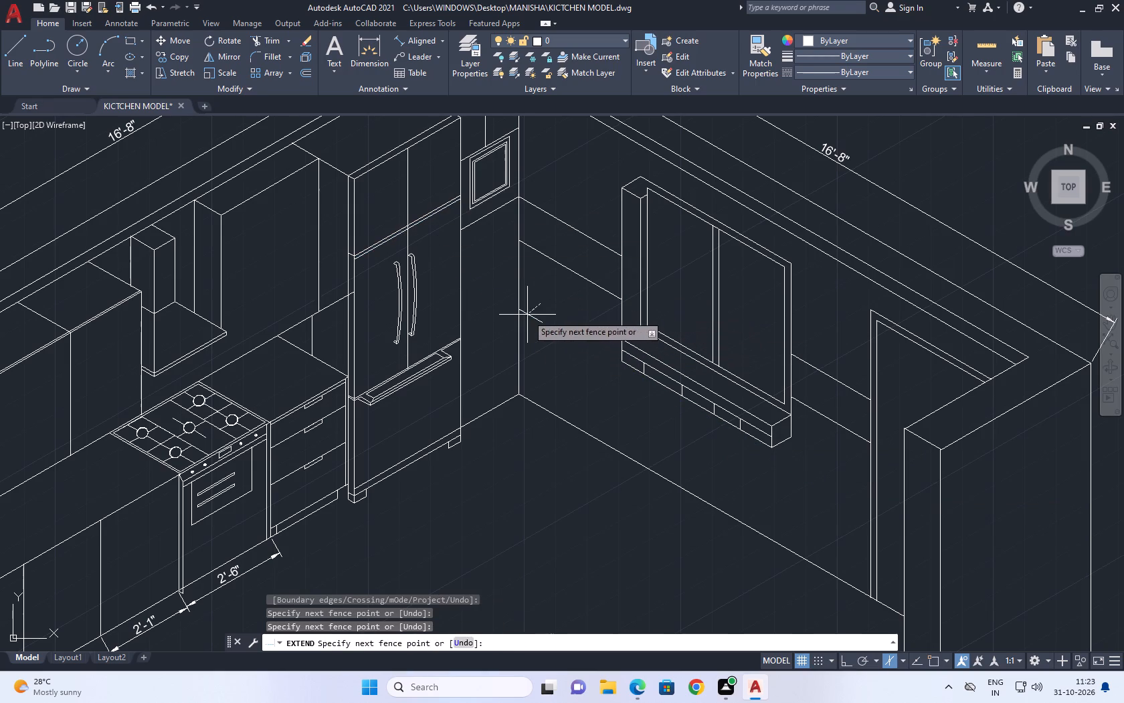
pyautogui.click(536, 341)
pyautogui.rightClick(576, 297)
pyautogui.click(601, 310)
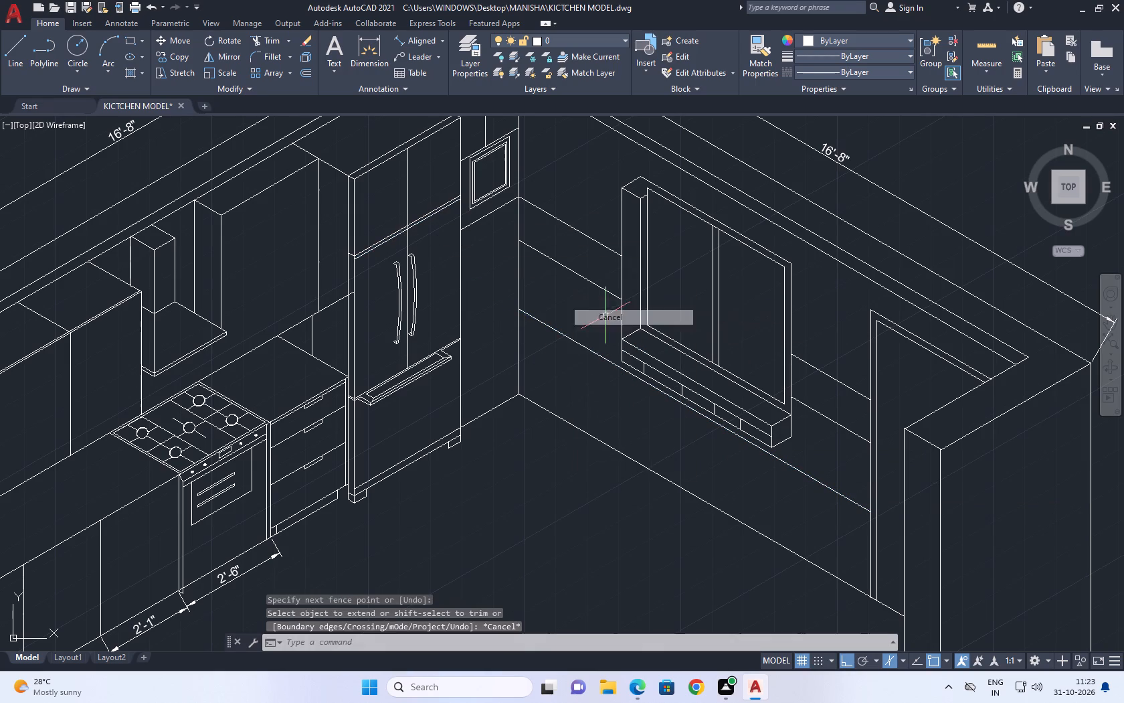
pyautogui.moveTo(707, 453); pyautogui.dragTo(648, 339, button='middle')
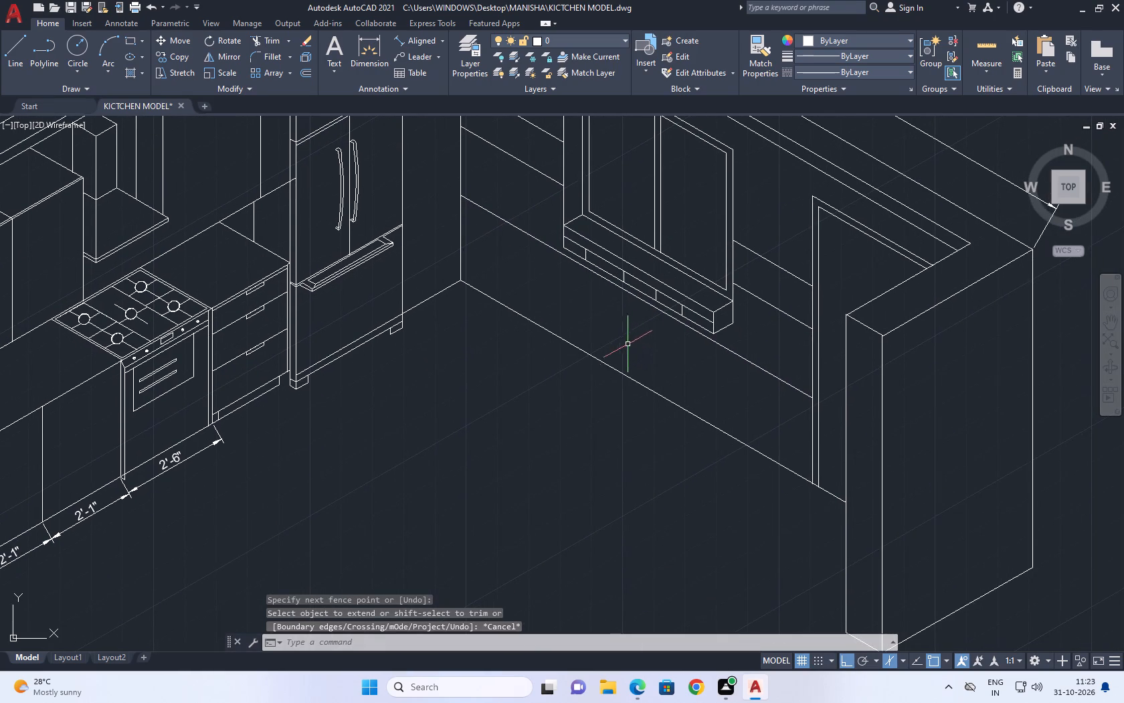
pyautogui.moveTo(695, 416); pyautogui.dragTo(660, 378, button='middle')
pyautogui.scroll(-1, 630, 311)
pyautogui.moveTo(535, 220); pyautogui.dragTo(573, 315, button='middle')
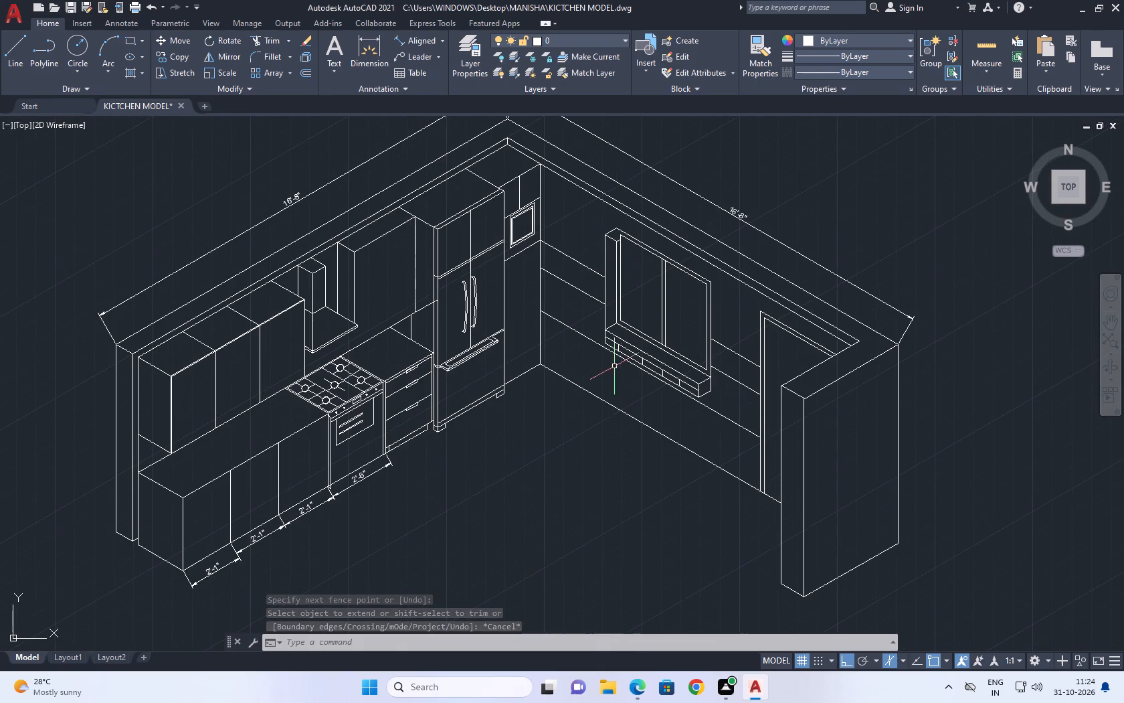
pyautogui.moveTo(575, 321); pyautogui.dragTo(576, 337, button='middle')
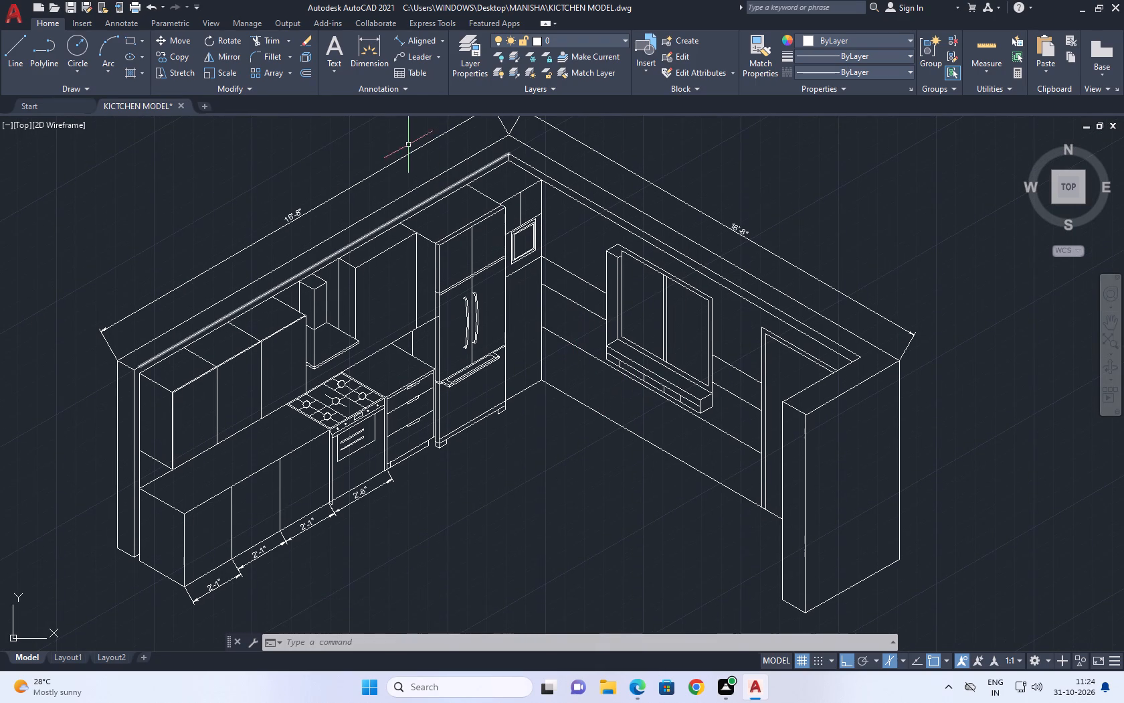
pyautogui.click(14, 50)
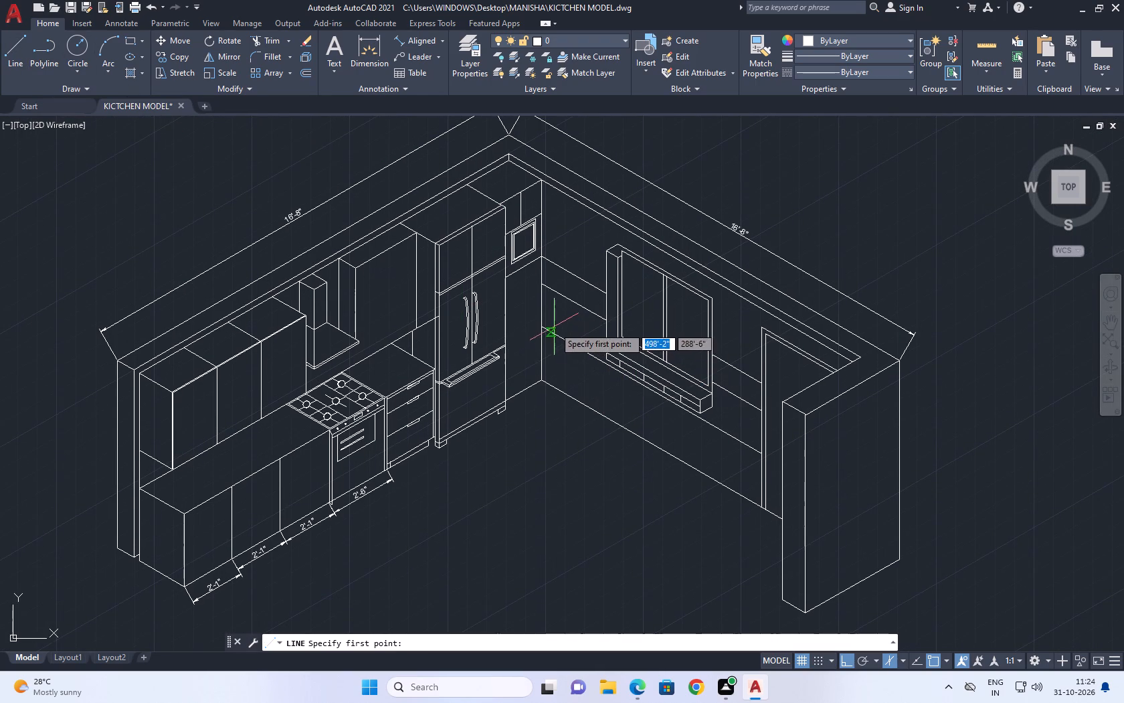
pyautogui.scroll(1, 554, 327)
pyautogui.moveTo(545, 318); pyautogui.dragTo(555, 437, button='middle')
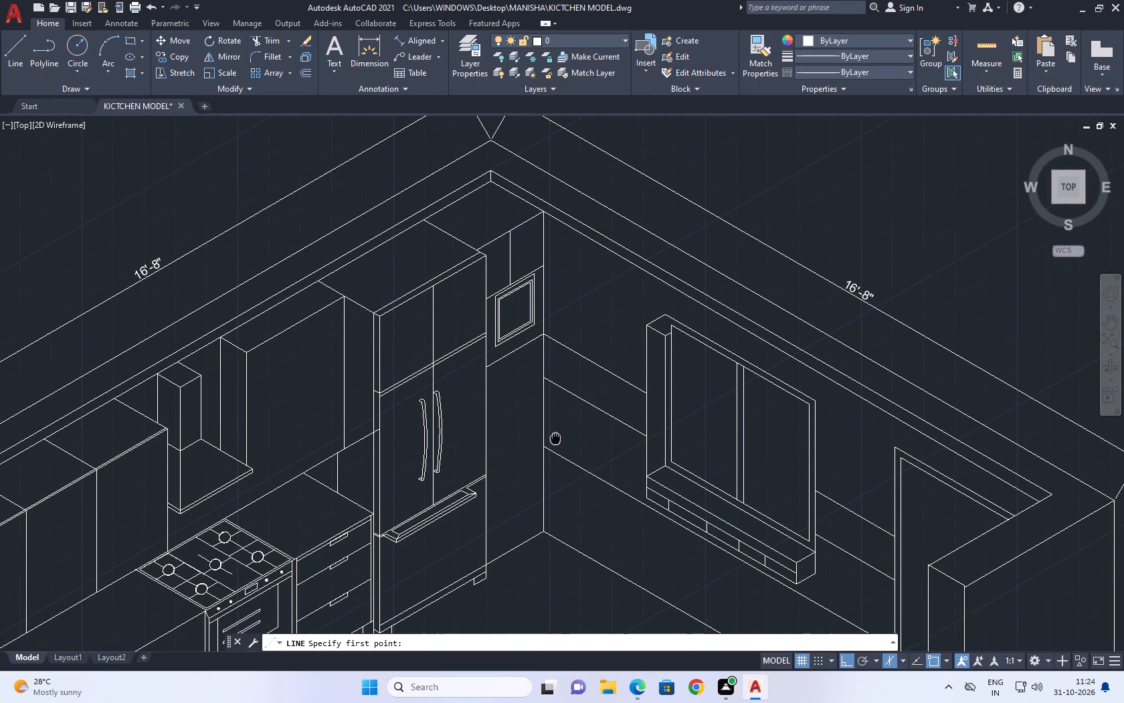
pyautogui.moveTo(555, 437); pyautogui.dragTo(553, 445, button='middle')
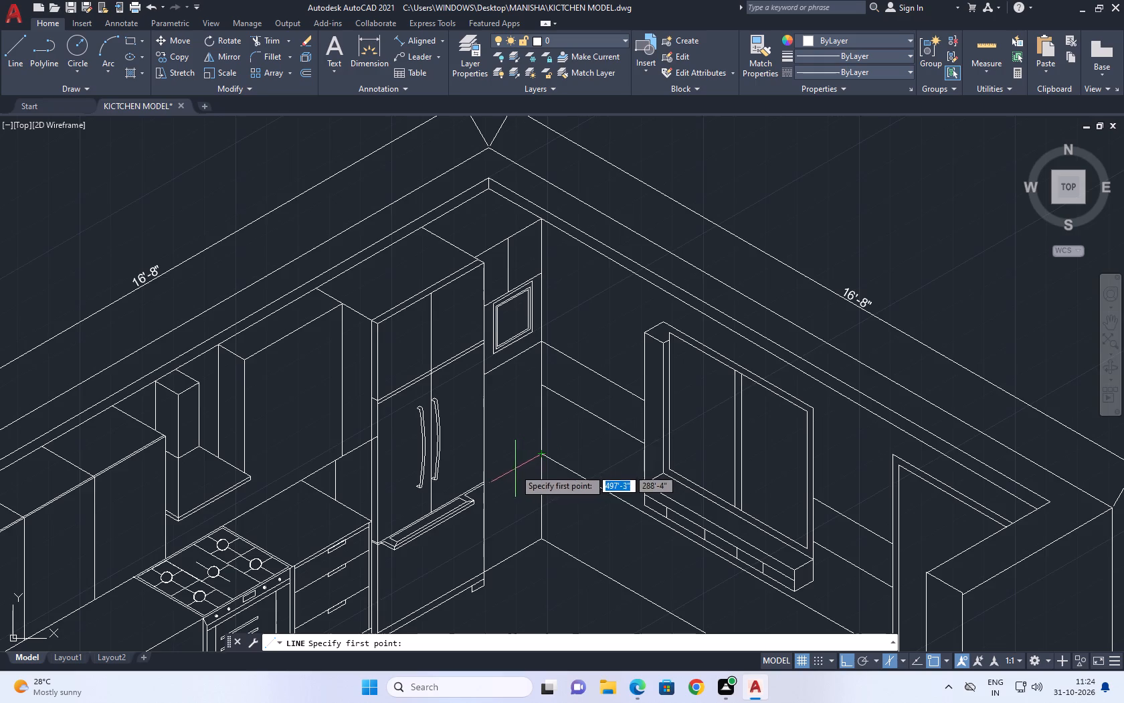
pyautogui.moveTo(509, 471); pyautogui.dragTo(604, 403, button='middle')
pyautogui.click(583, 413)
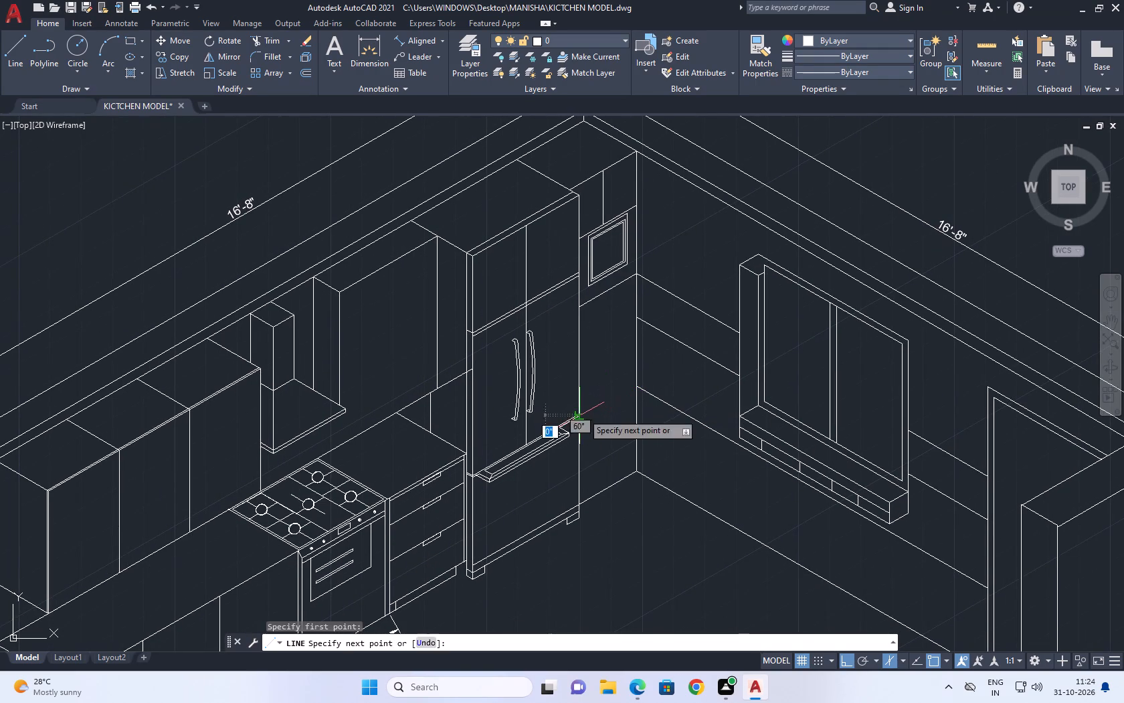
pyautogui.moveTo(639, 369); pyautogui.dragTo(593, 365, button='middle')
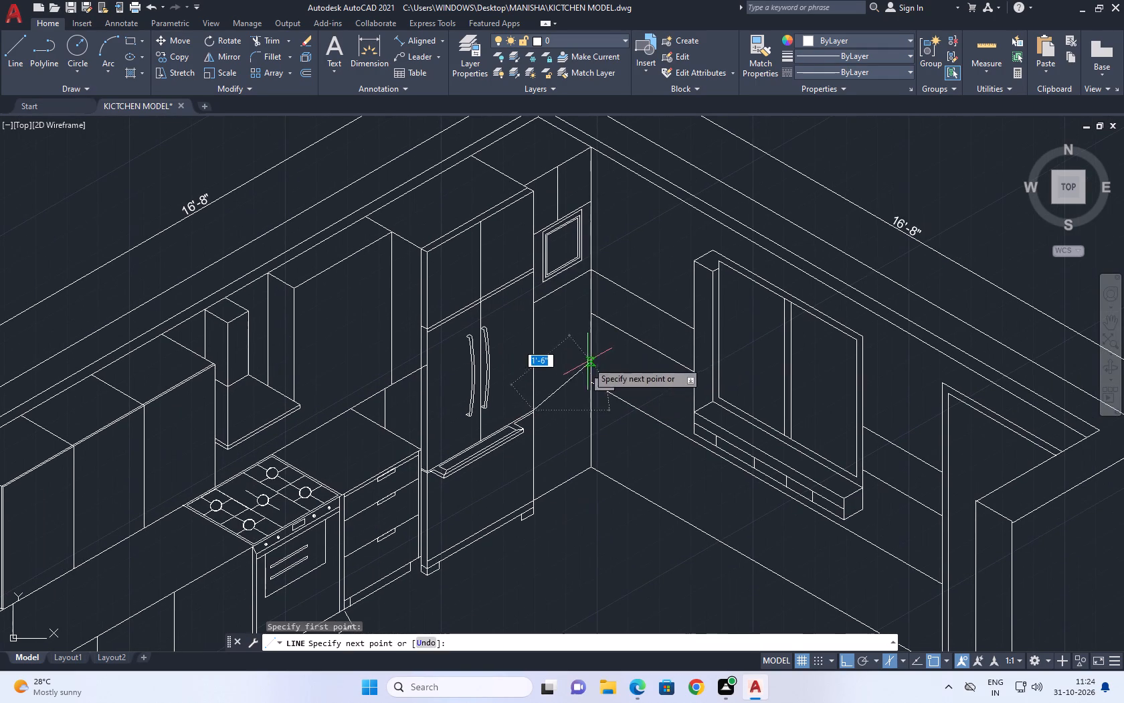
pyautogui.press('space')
# Draw a line about 1'-10" long from the lower wall line's end at the room corner diagonally down past the refrigerator's side edge.
pyautogui.scroll(1, 556, 429)
pyautogui.press('space')
pyautogui.click(607, 357)
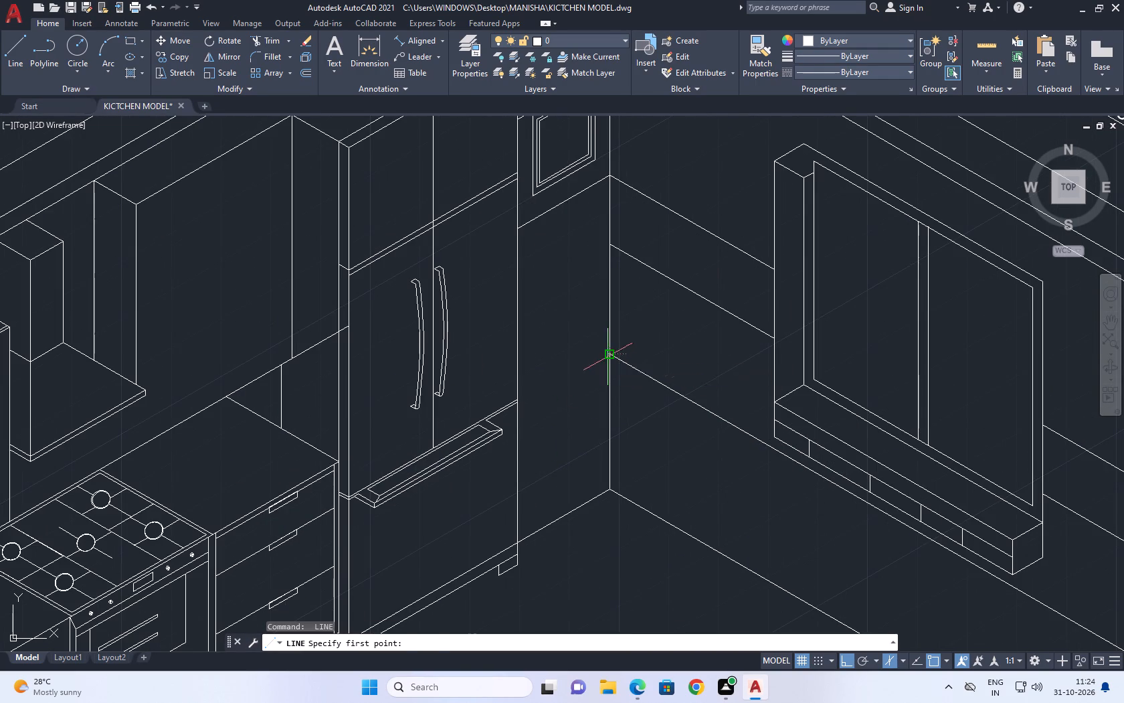
pyautogui.scroll(2, 481, 415)
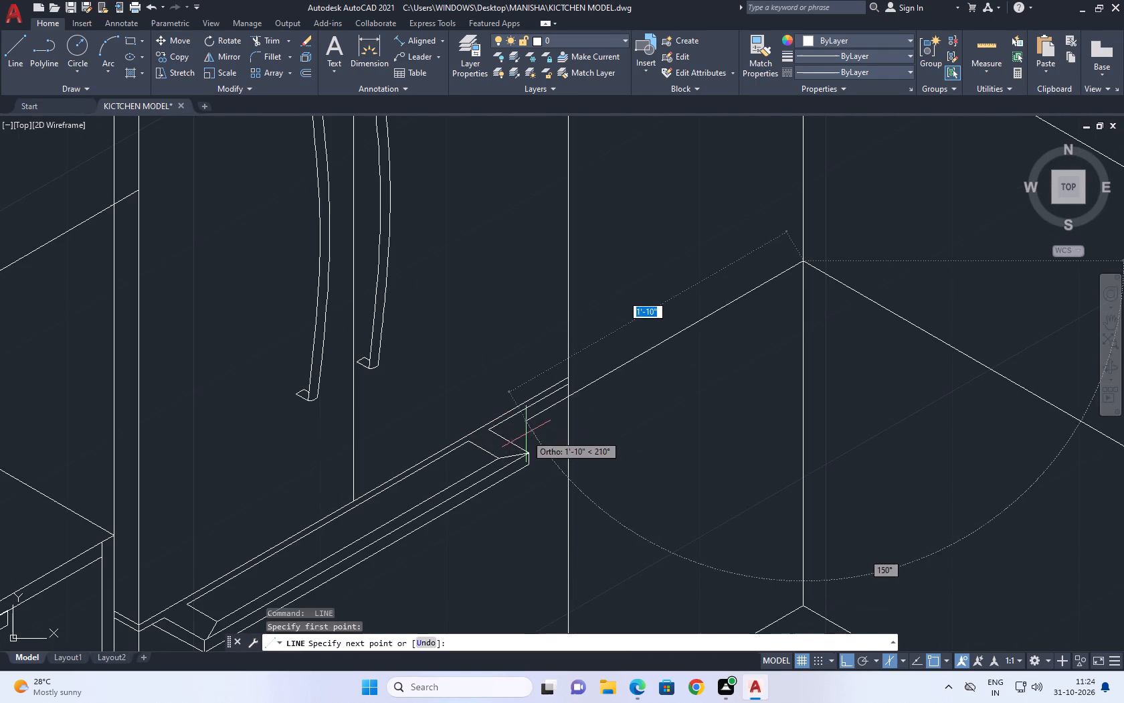
pyautogui.click(523, 429)
pyautogui.moveTo(609, 317); pyautogui.dragTo(623, 368, button='middle')
pyautogui.press('Escape')
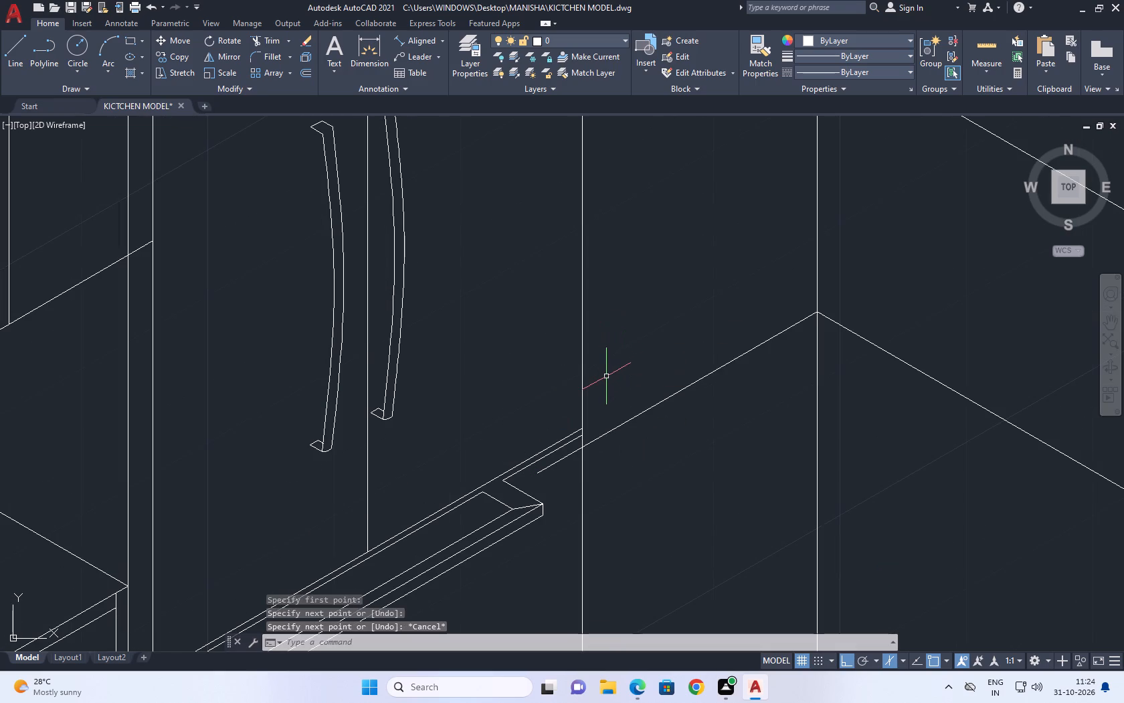
# Trim the part of the new line that overlaps the refrigerator front, back to the refrigerator's side edge.
pyautogui.press('t')
pyautogui.press('r')
pyautogui.press('space')
pyautogui.moveTo(599, 383); pyautogui.dragTo(593, 305, button='middle')
pyautogui.click(555, 384)
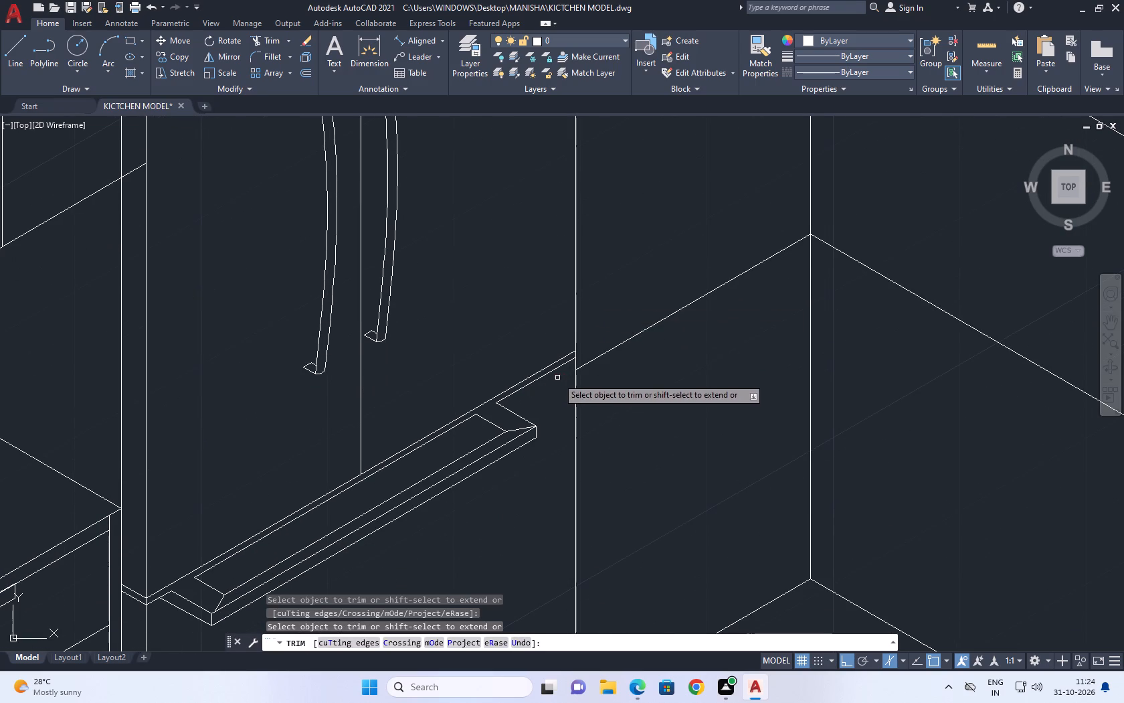
pyautogui.scroll(-4, 595, 357)
pyautogui.press('Escape')
# Draw a diagonal line from the lower wall line's end at the room corner up across the middle line on the window wall.
pyautogui.moveTo(607, 323); pyautogui.dragTo(614, 337, button='middle')
pyautogui.moveTo(709, 374); pyautogui.dragTo(660, 338, button='middle')
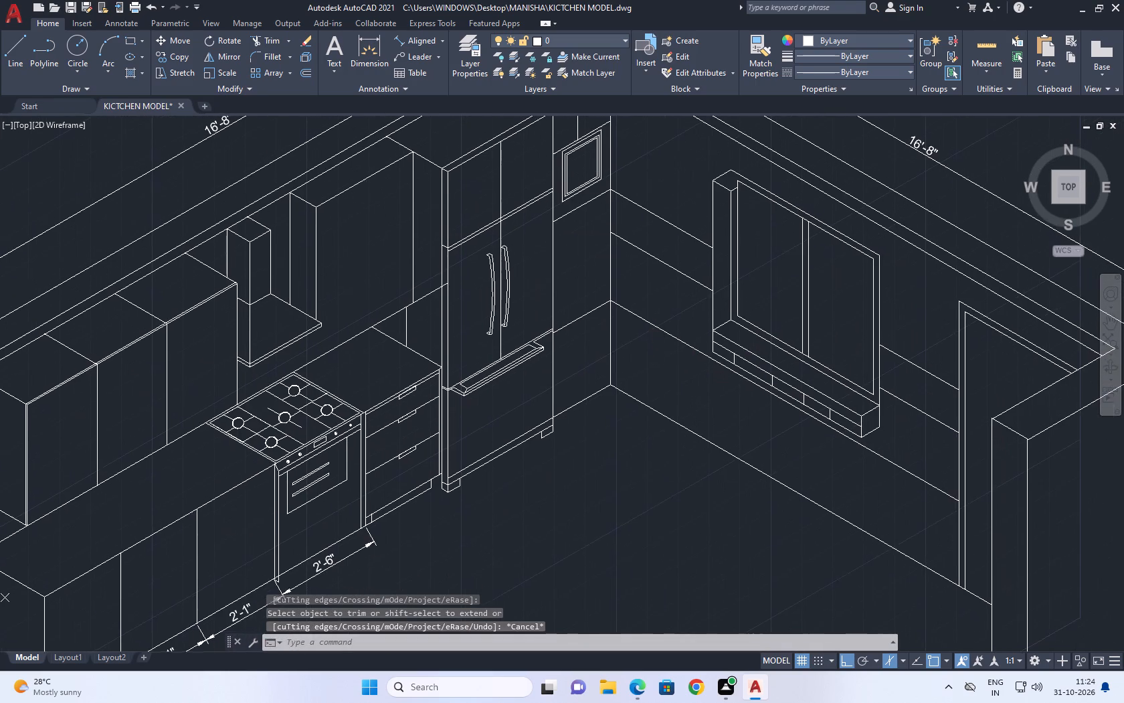
pyautogui.moveTo(660, 338); pyautogui.dragTo(660, 337, button='middle')
pyautogui.moveTo(657, 264); pyautogui.dragTo(638, 321, button='middle')
pyautogui.press('l')
pyautogui.press('space')
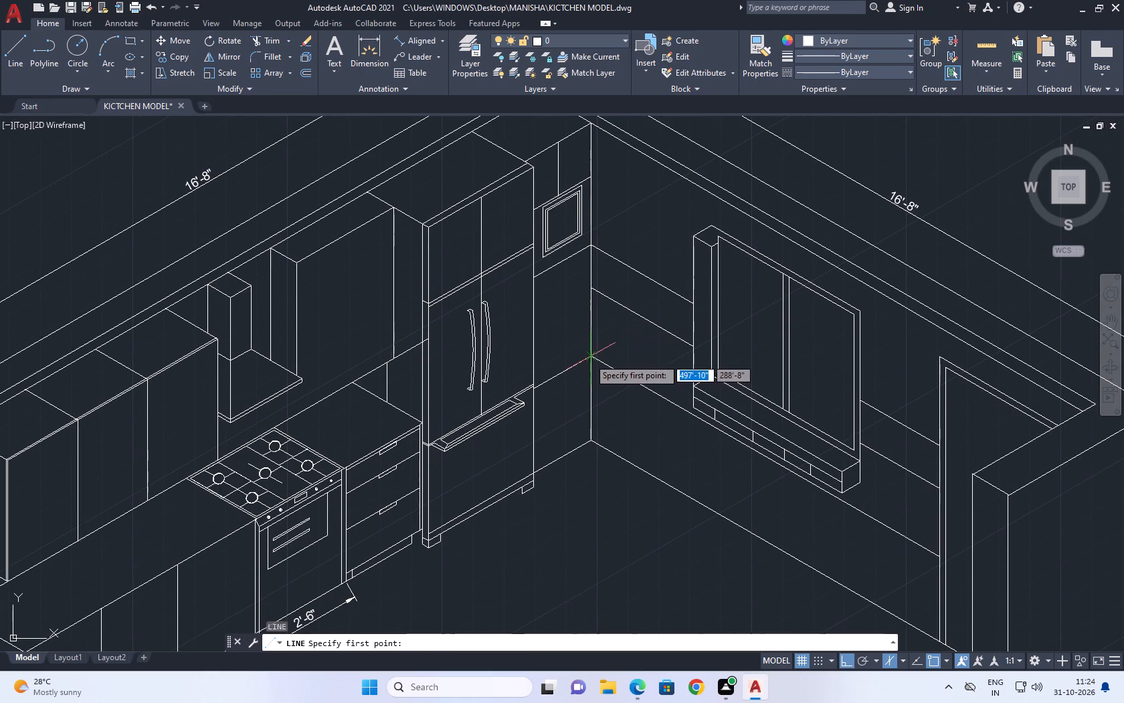
pyautogui.doubleClick(587, 356)
pyautogui.click(664, 317)
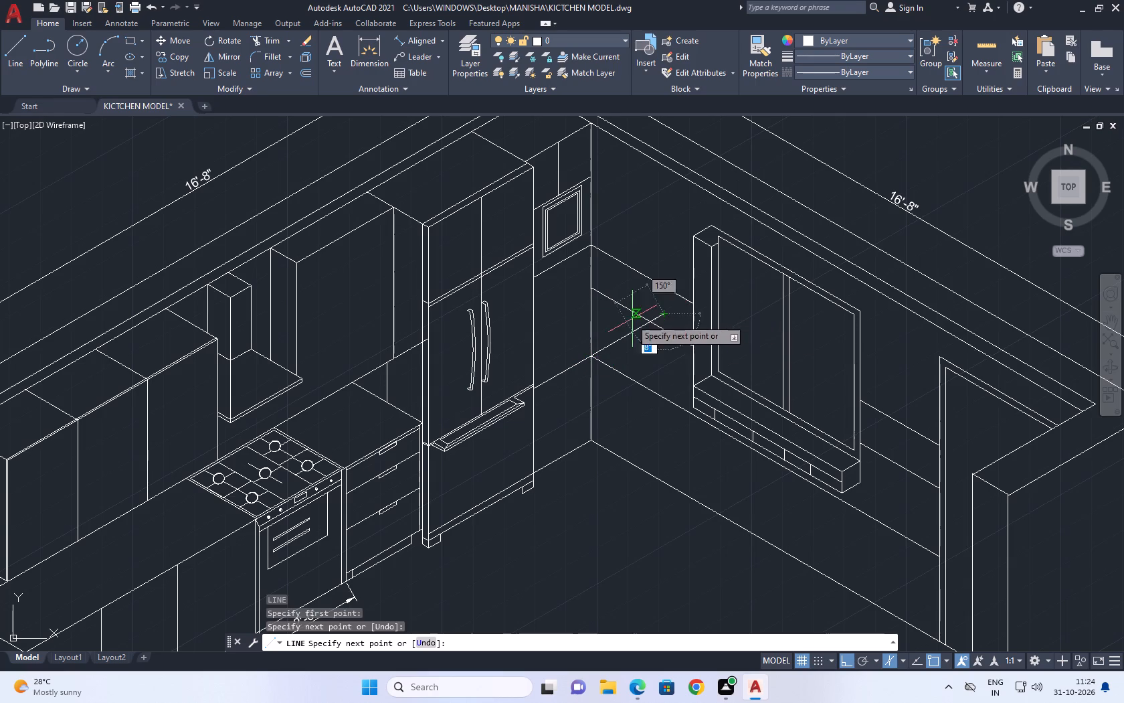
pyautogui.press('Escape')
# Trim the middle wall line between the room corner and the new diagonal, and the diagonal's end beyond their intersection.
pyautogui.moveTo(630, 317); pyautogui.dragTo(637, 333, button='middle')
pyautogui.write('TR')
pyautogui.press('space')
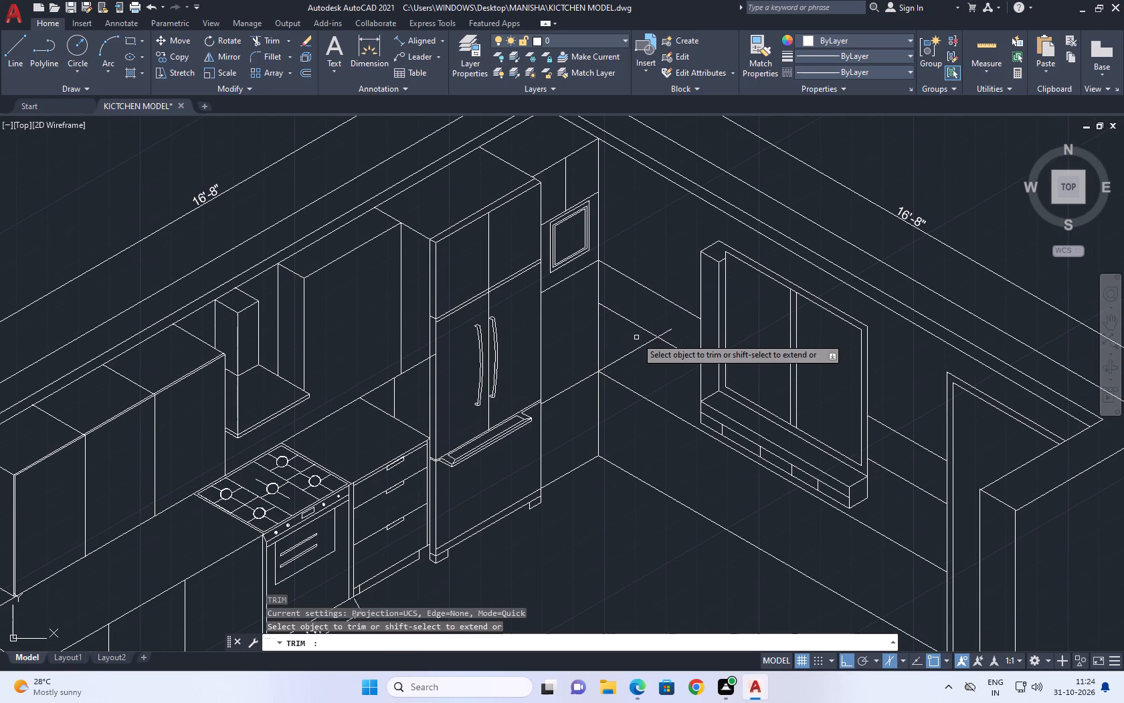
pyautogui.middleClick(626, 327)
pyautogui.click(626, 332)
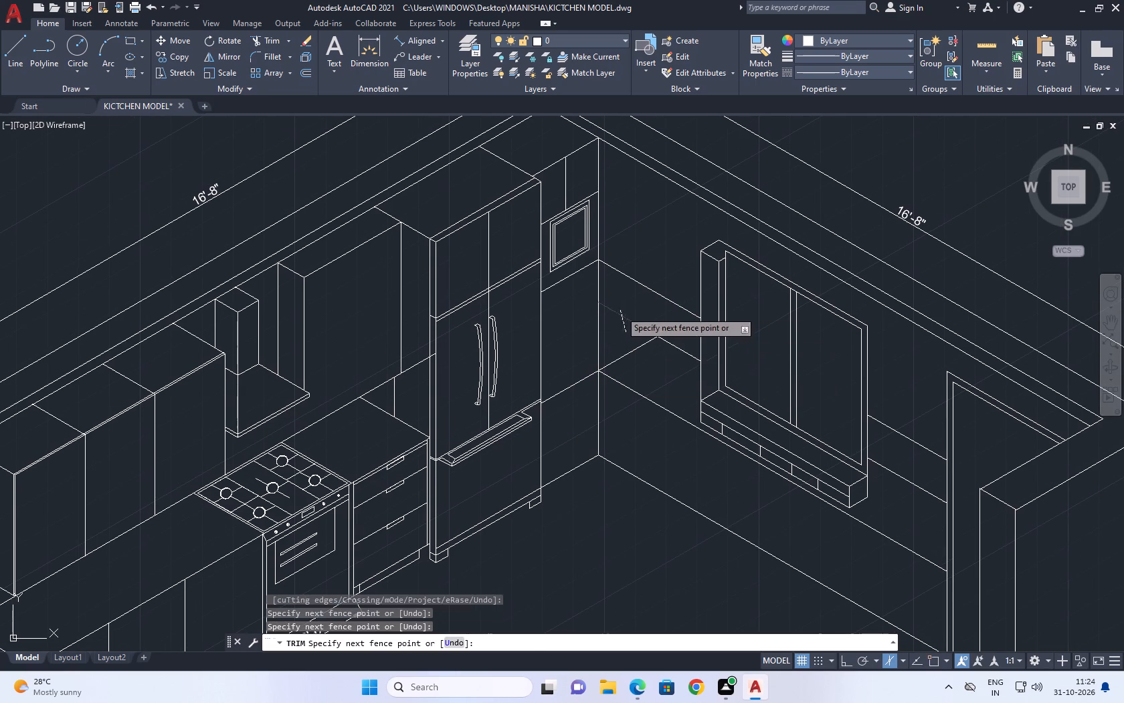
pyautogui.click(620, 311)
pyautogui.click(663, 334)
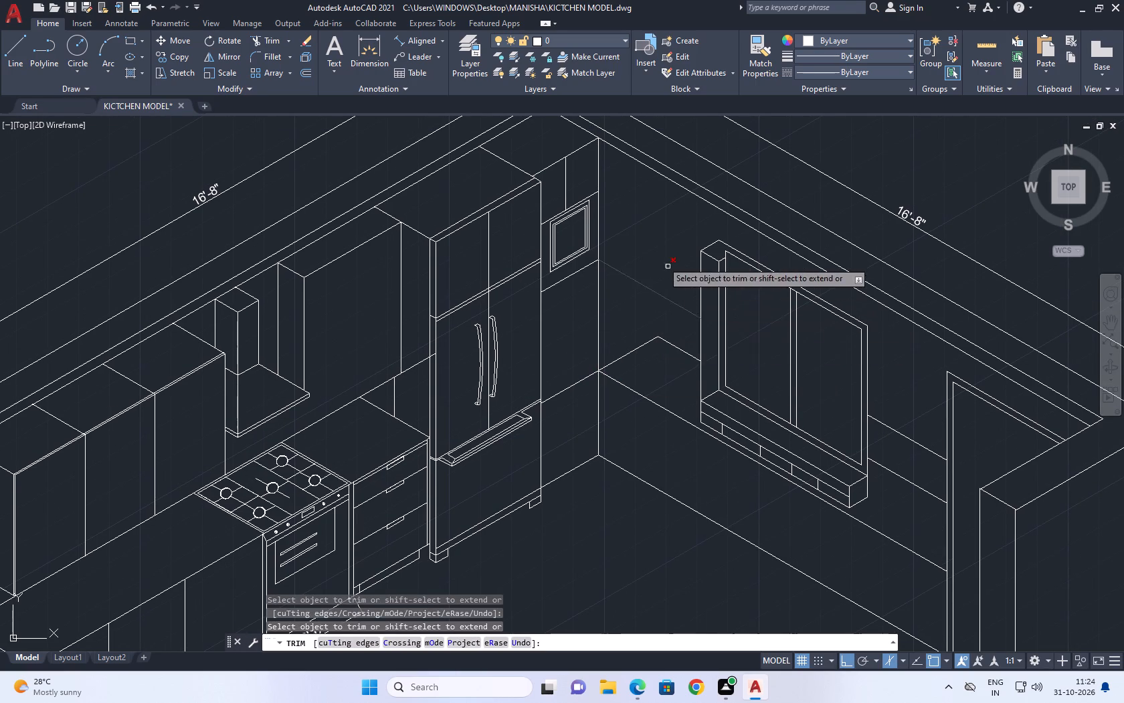
pyautogui.rightClick(646, 252)
pyautogui.click(684, 264)
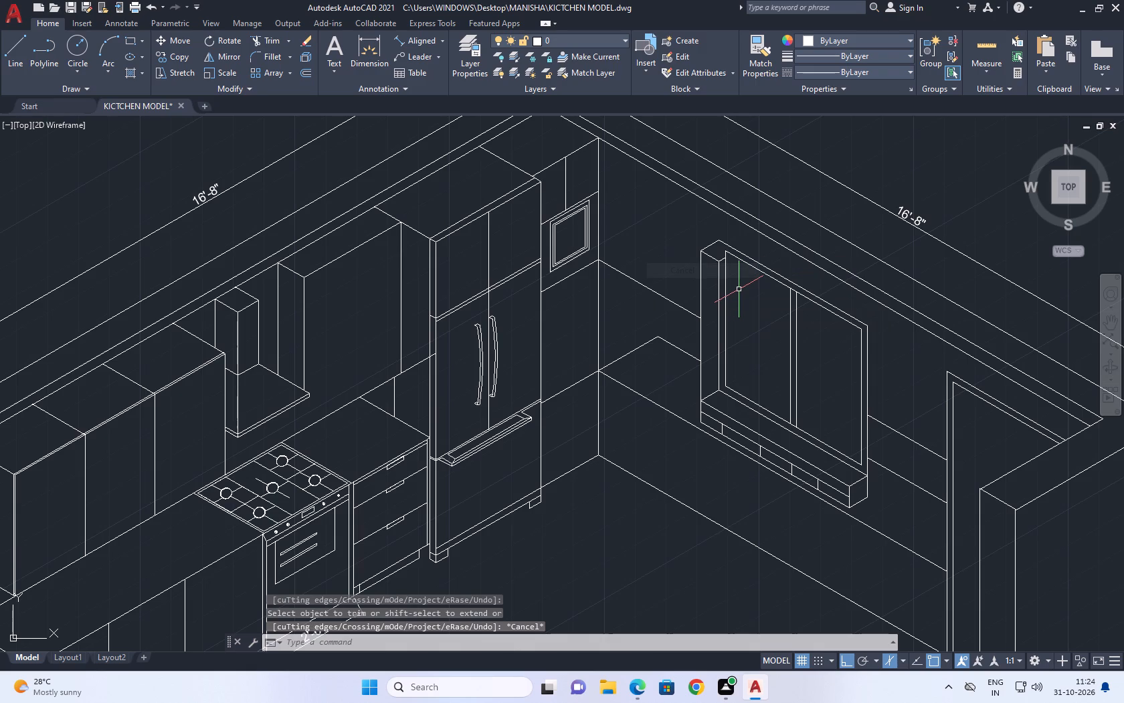
# Draw a diagonal line from the drawer cabinet's front countertop corner across the refrigerator and past the room corner.
pyautogui.moveTo(614, 369); pyautogui.dragTo(626, 384, button='middle')
pyautogui.moveTo(602, 349); pyautogui.dragTo(691, 362, button='middle')
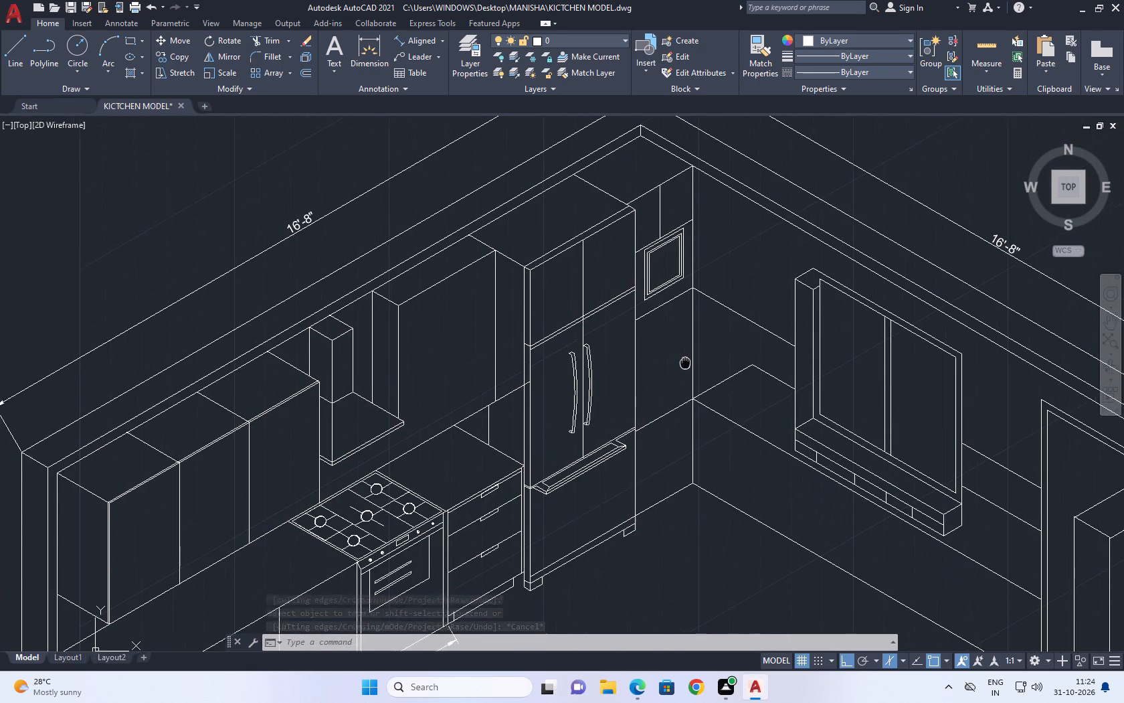
pyautogui.moveTo(691, 362); pyautogui.dragTo(833, 355, button='middle')
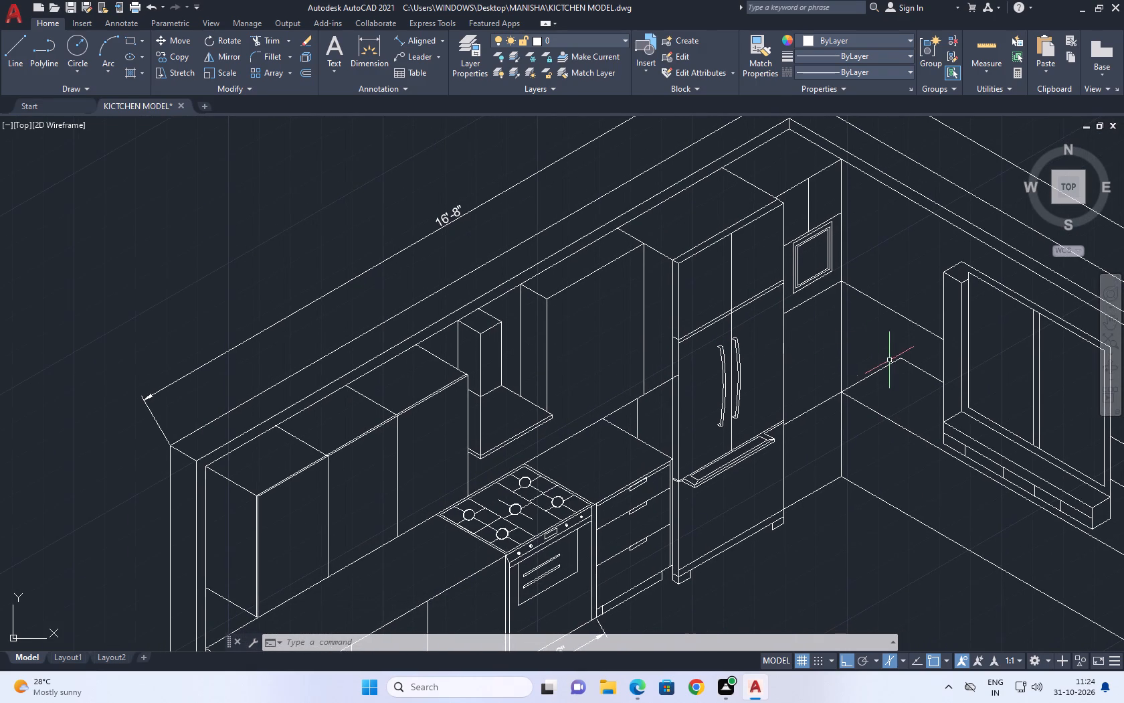
pyautogui.moveTo(879, 363); pyautogui.dragTo(847, 372, button='middle')
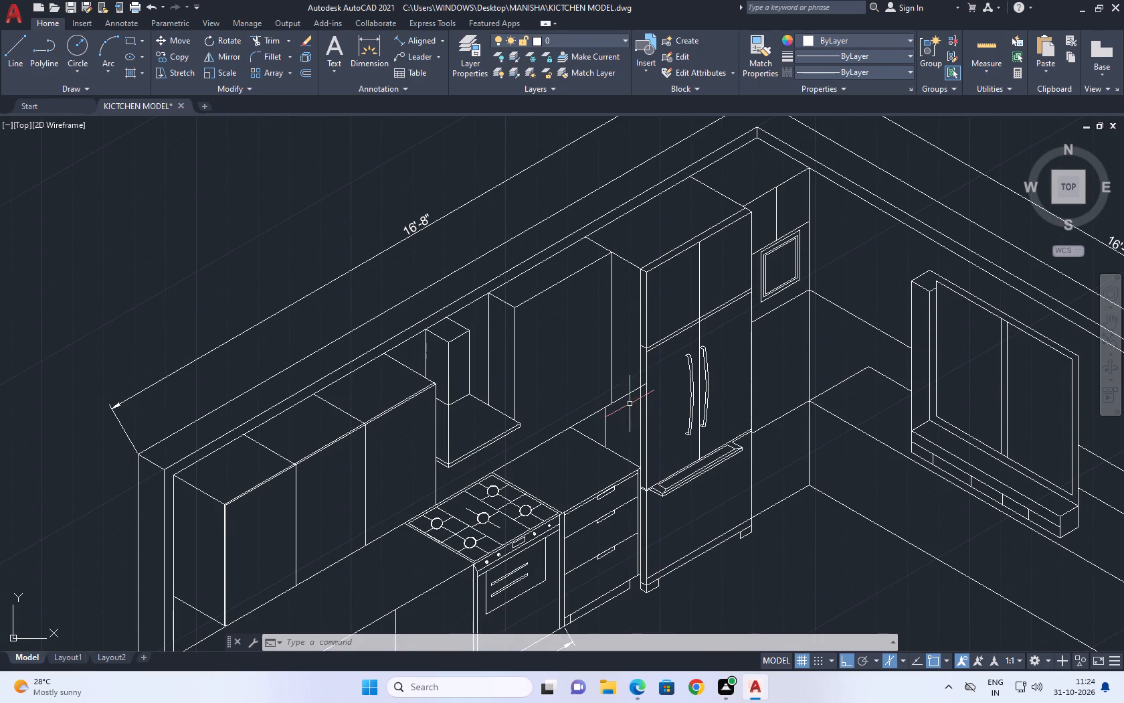
pyautogui.press('l')
pyautogui.press('space')
pyautogui.scroll(1, 620, 457)
pyautogui.click(649, 477)
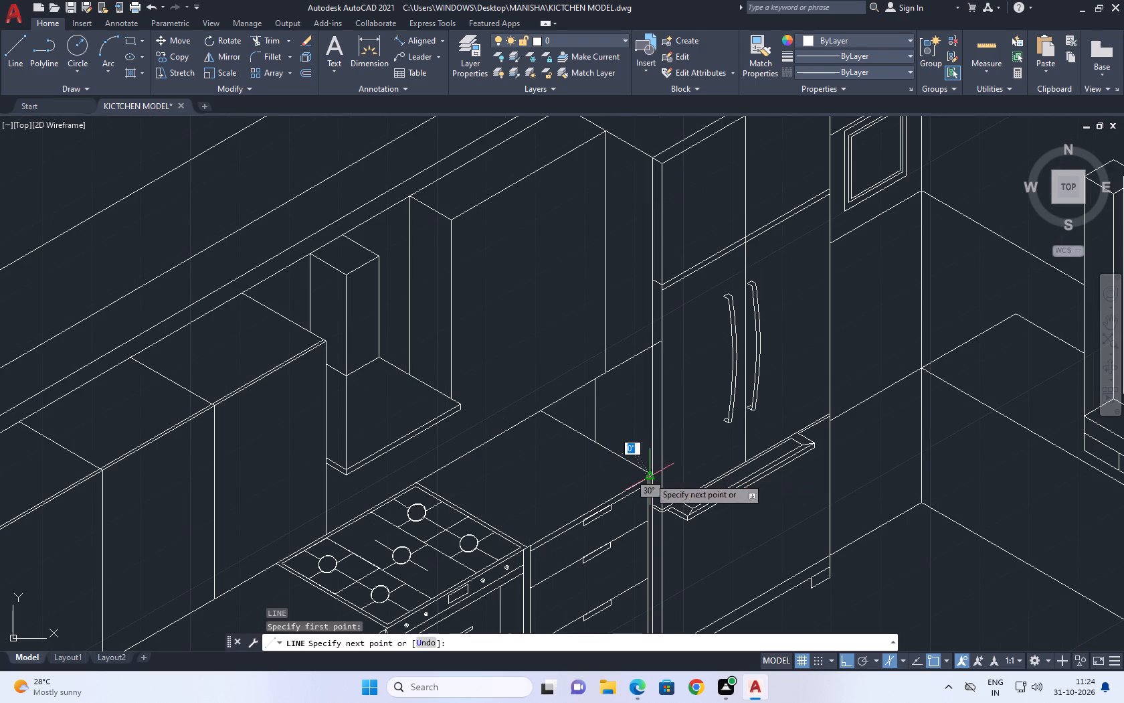
pyautogui.click(970, 315)
pyautogui.moveTo(962, 307); pyautogui.dragTo(924, 372, button='middle')
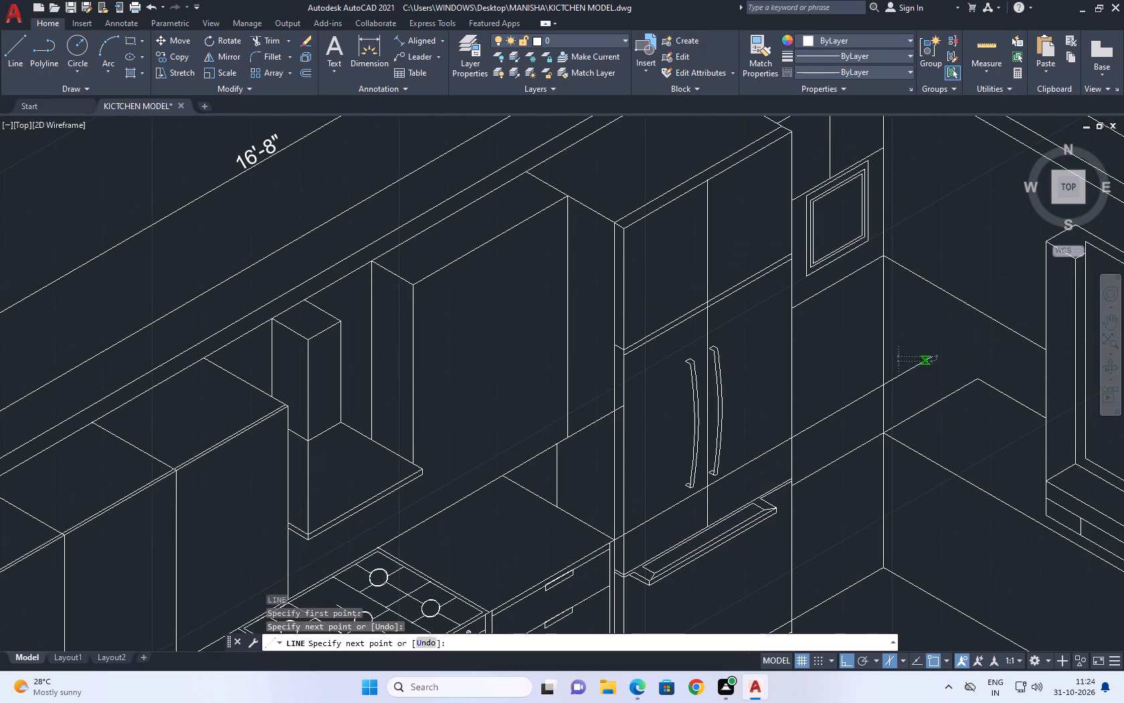
pyautogui.press('Escape')
# Extend the lower window-wall line past the room corner to meet the new diagonal line beside the refrigerator.
pyautogui.moveTo(905, 307); pyautogui.dragTo(899, 337, button='middle')
pyautogui.moveTo(956, 434); pyautogui.dragTo(871, 407, button='middle')
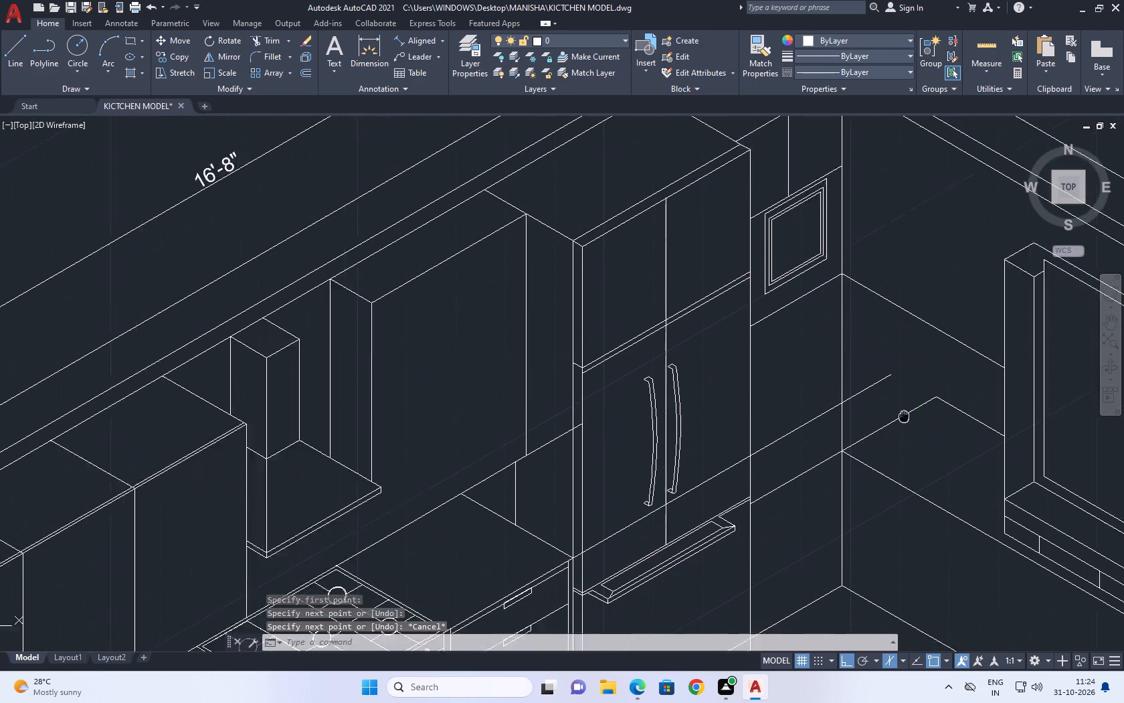
pyautogui.moveTo(871, 407); pyautogui.dragTo(743, 343, button='middle')
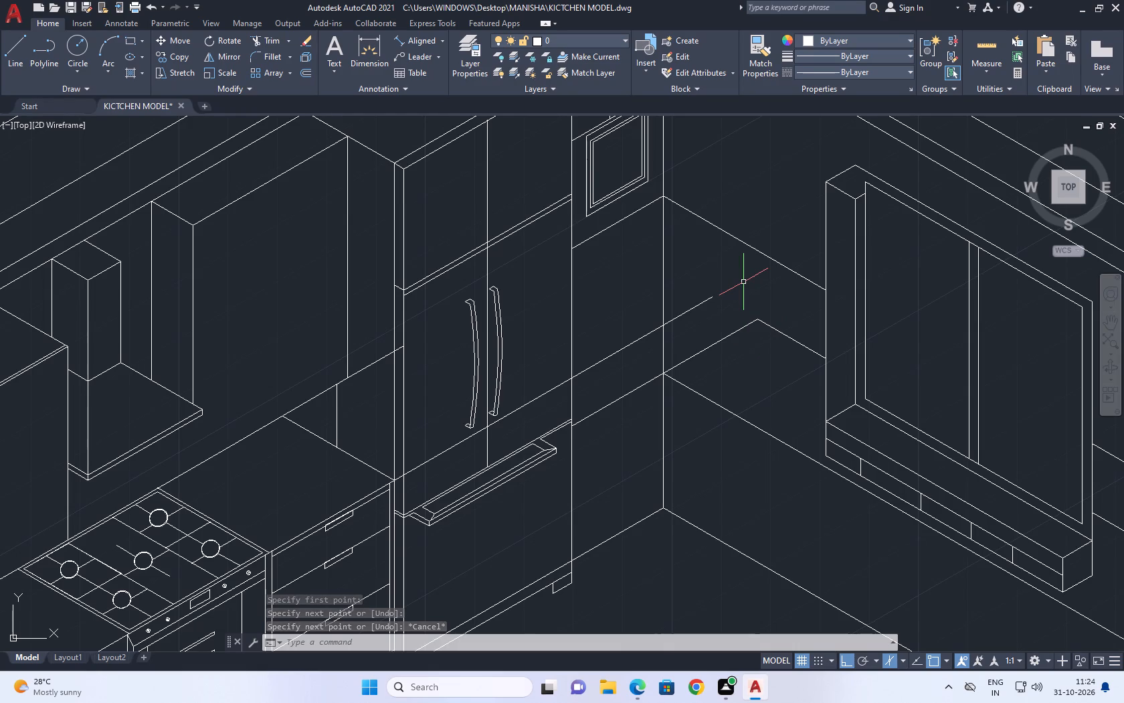
pyautogui.scroll(-2, 743, 282)
pyautogui.scroll(1, 745, 297)
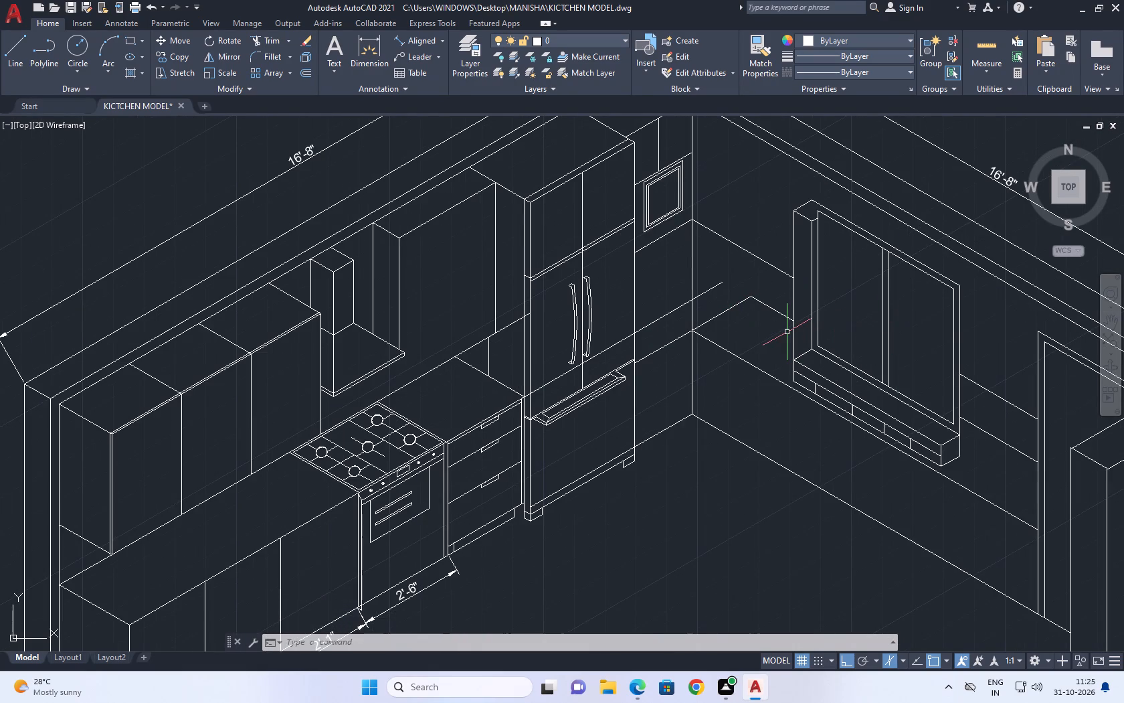
pyautogui.write('EX')
pyautogui.press('space')
pyautogui.click(721, 347)
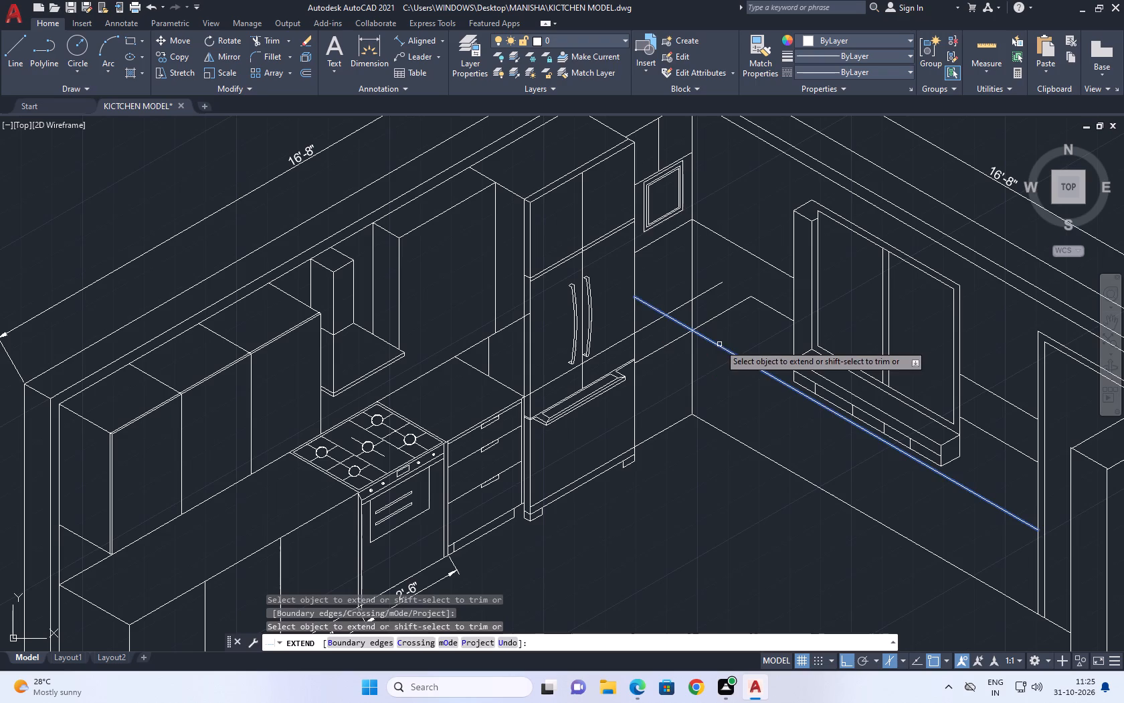
pyautogui.press('Escape')
pyautogui.moveTo(701, 291); pyautogui.dragTo(753, 439, button='middle')
pyautogui.press('Escape')
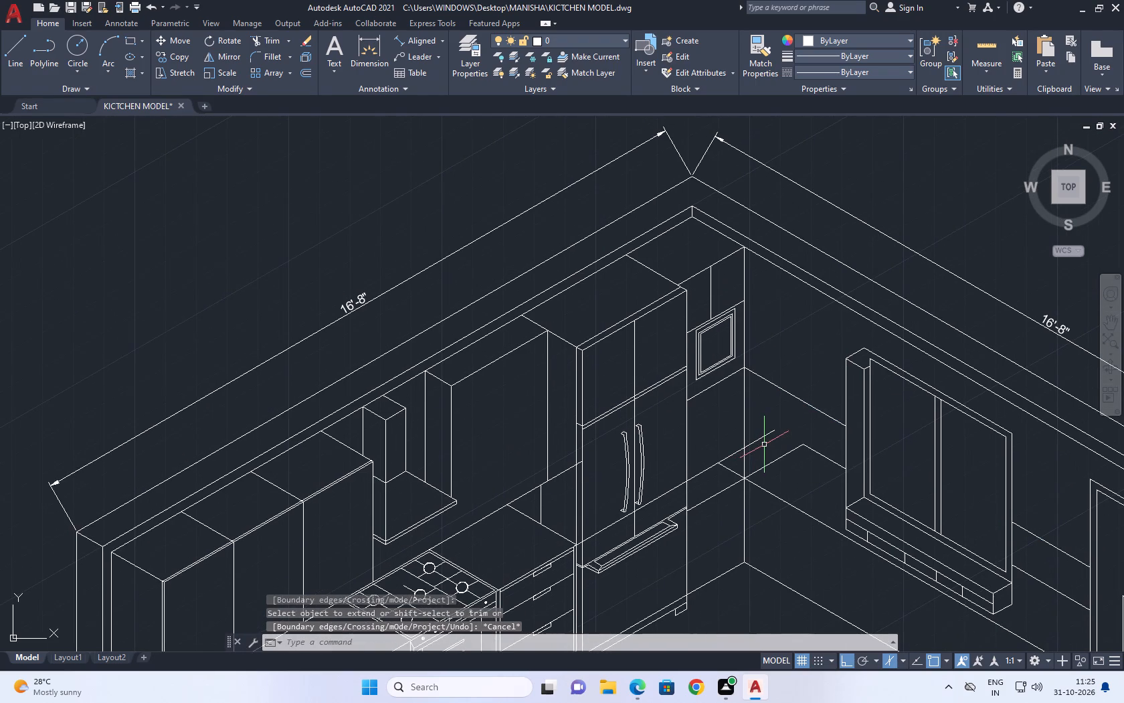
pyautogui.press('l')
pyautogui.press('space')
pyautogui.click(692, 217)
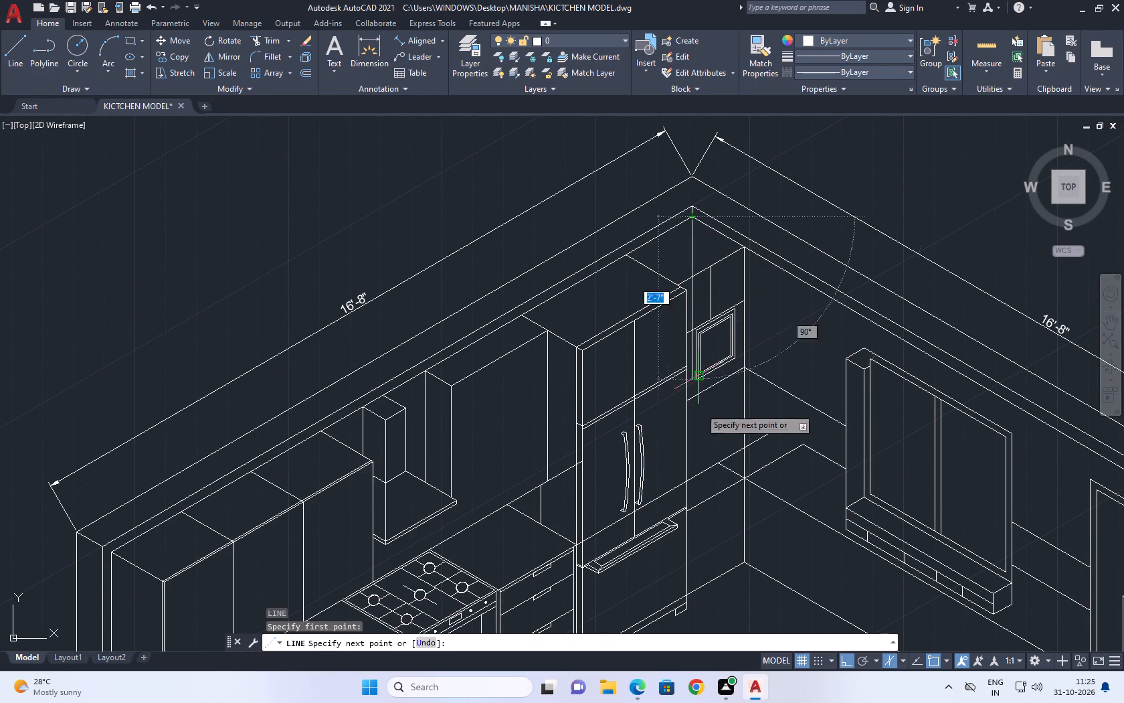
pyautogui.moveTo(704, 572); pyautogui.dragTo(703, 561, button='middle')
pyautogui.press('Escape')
# Draw a vertical line from the intersection of the extended wall line and the diagonal down past the floor line.
pyautogui.press('space')
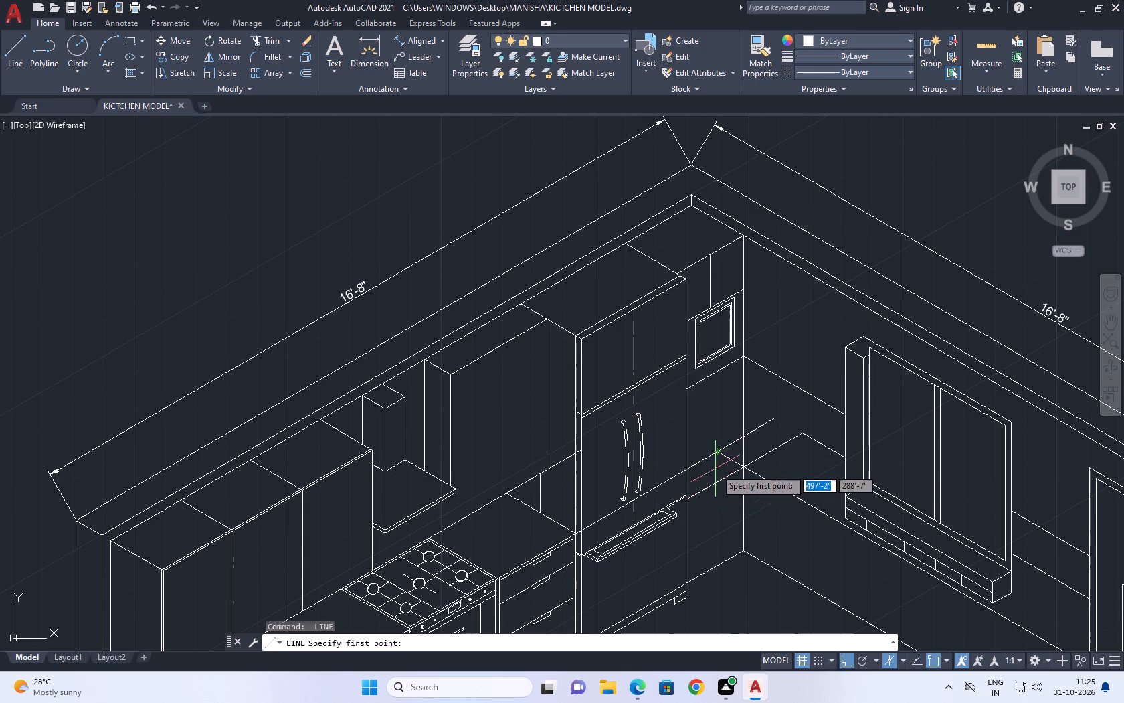
pyautogui.moveTo(715, 461); pyautogui.dragTo(716, 366, button='middle')
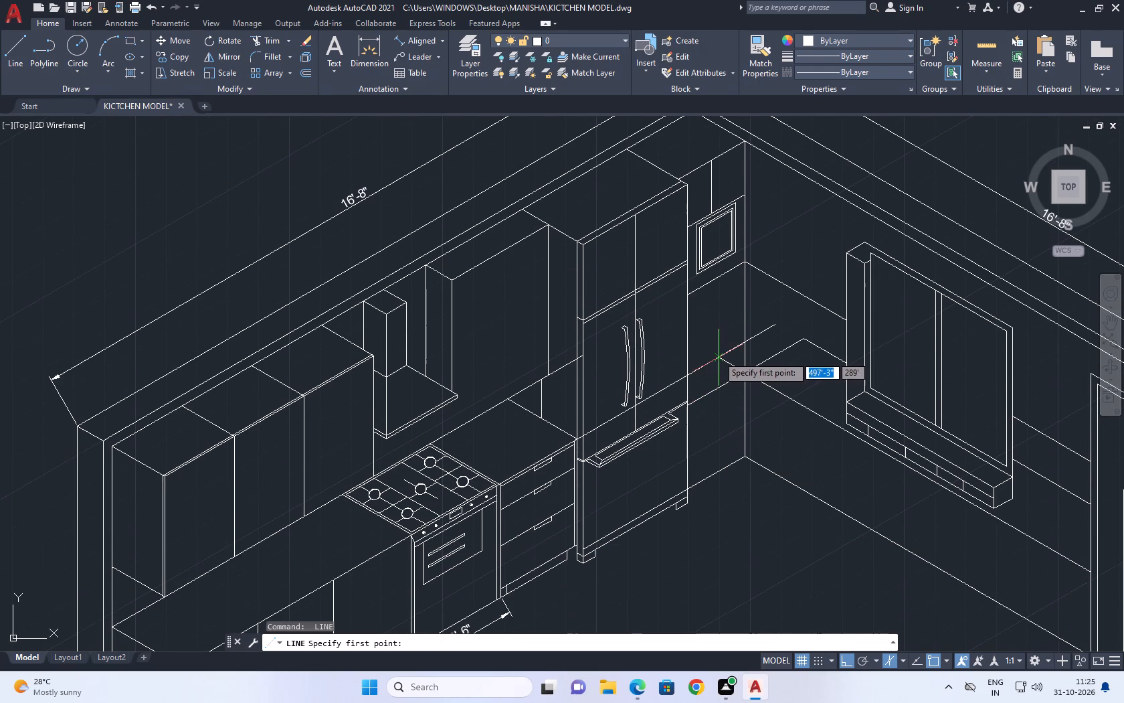
pyautogui.click(718, 355)
pyautogui.click(727, 503)
pyautogui.press('Escape')
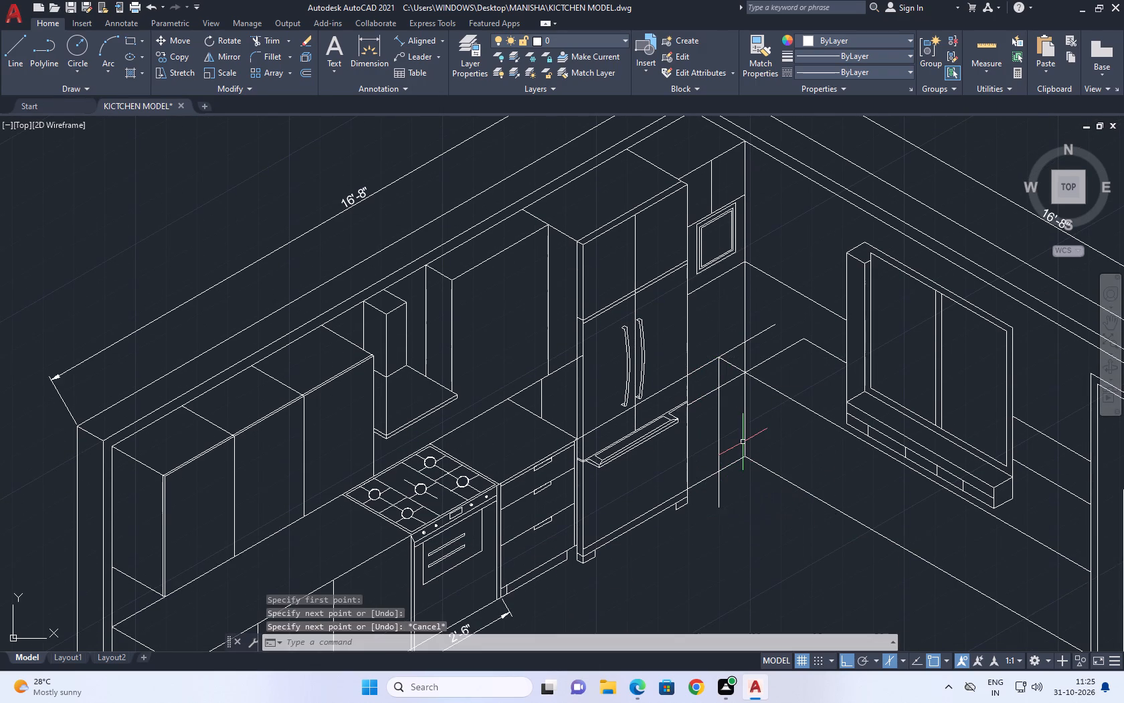
# Trim the new vertical line below the floor line and the room-corner vertical between the counter and the floor.
pyautogui.write('TR')
pyautogui.press('space')
pyautogui.click(731, 383)
pyautogui.click(722, 497)
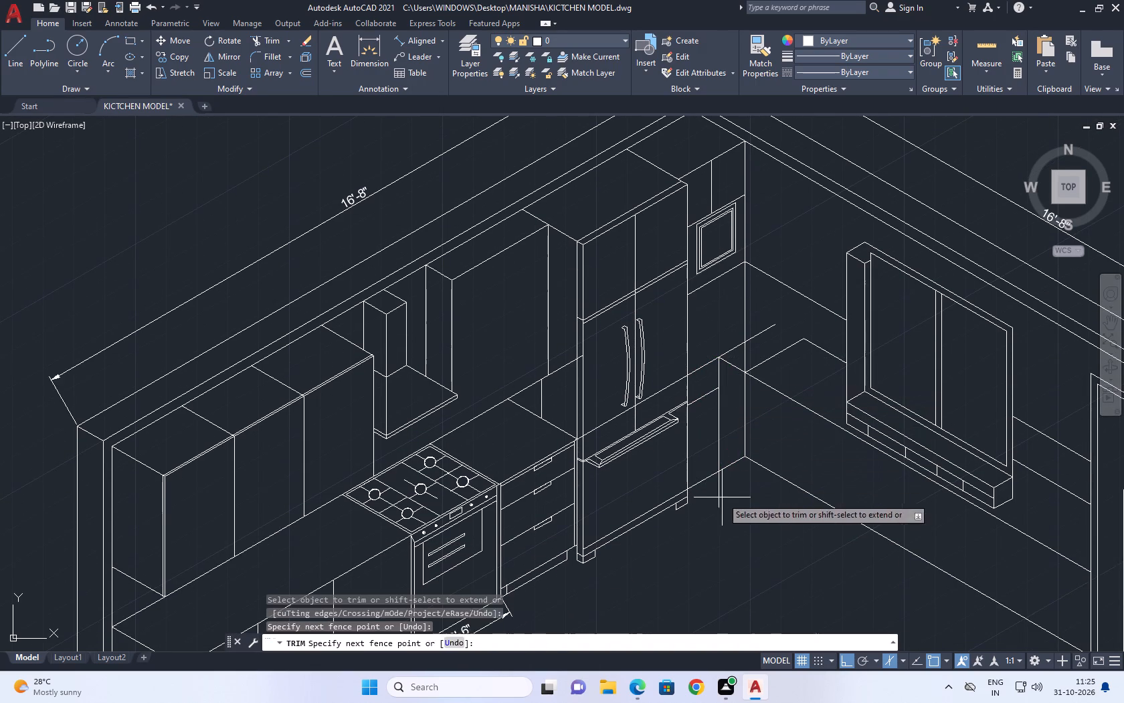
pyautogui.click(716, 491)
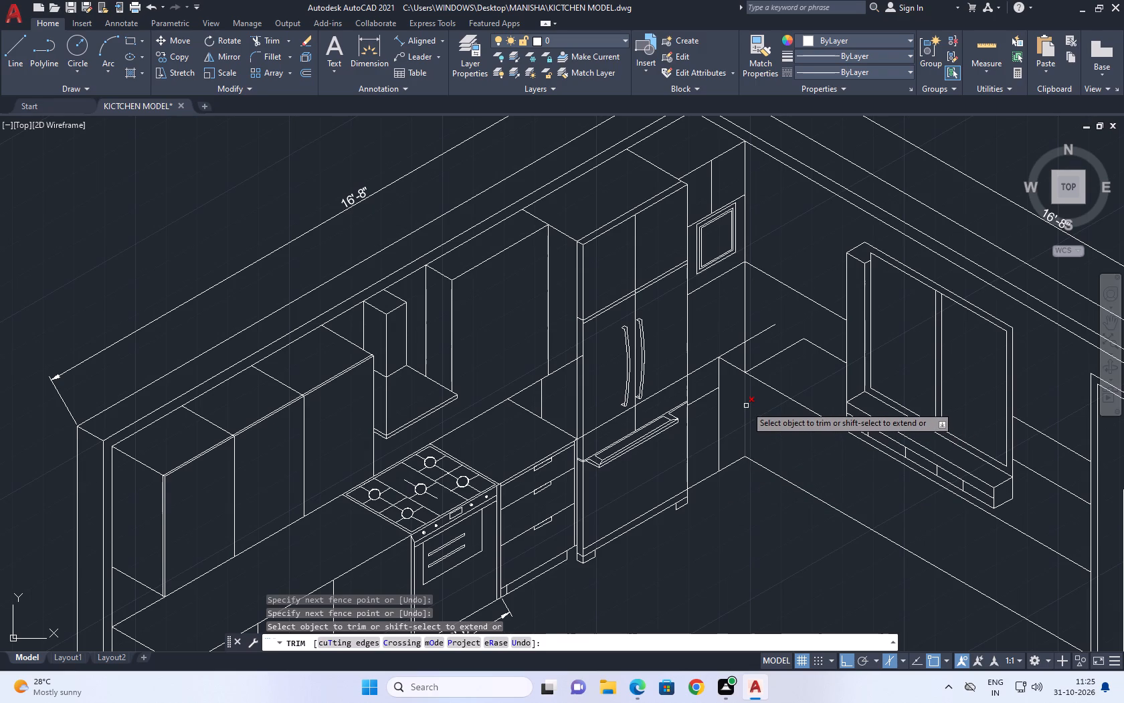
pyautogui.click(746, 406)
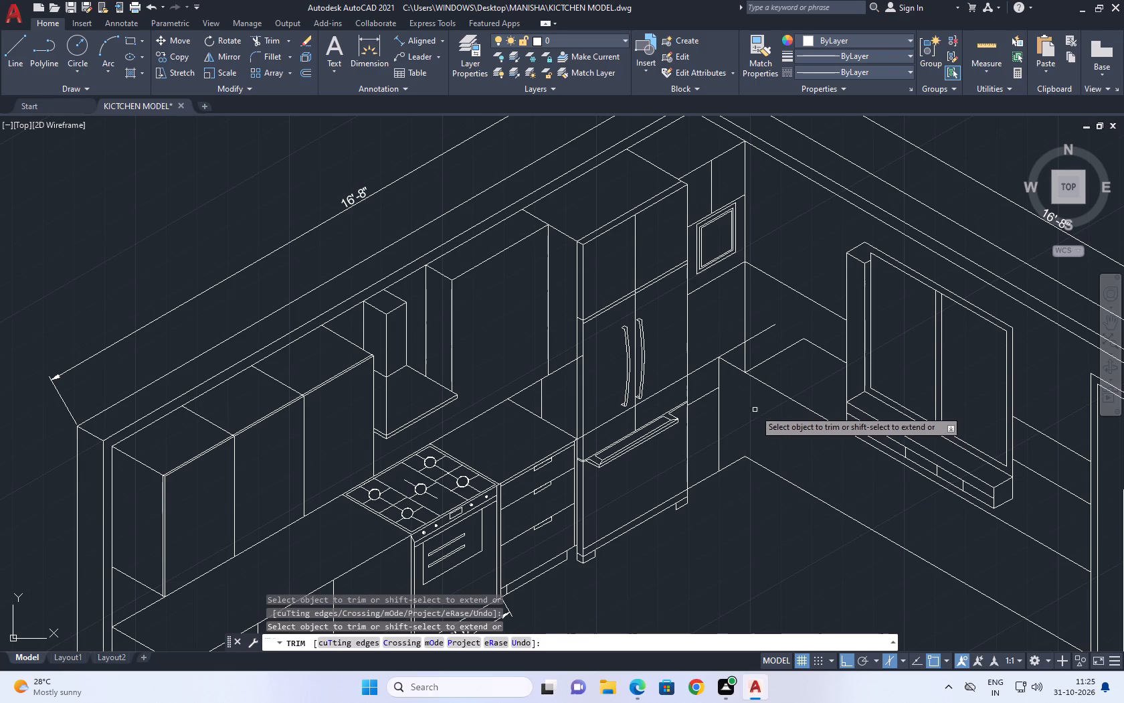
pyautogui.moveTo(768, 376); pyautogui.dragTo(749, 445, button='middle')
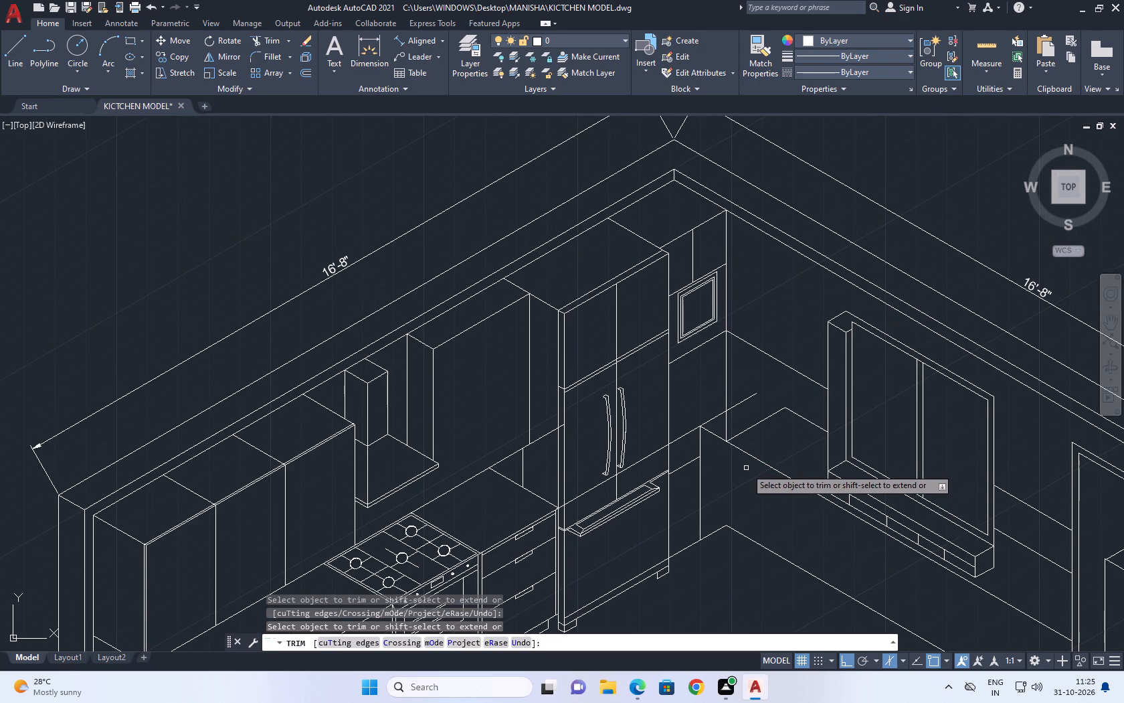
pyautogui.moveTo(708, 507); pyautogui.dragTo(702, 454, button='middle')
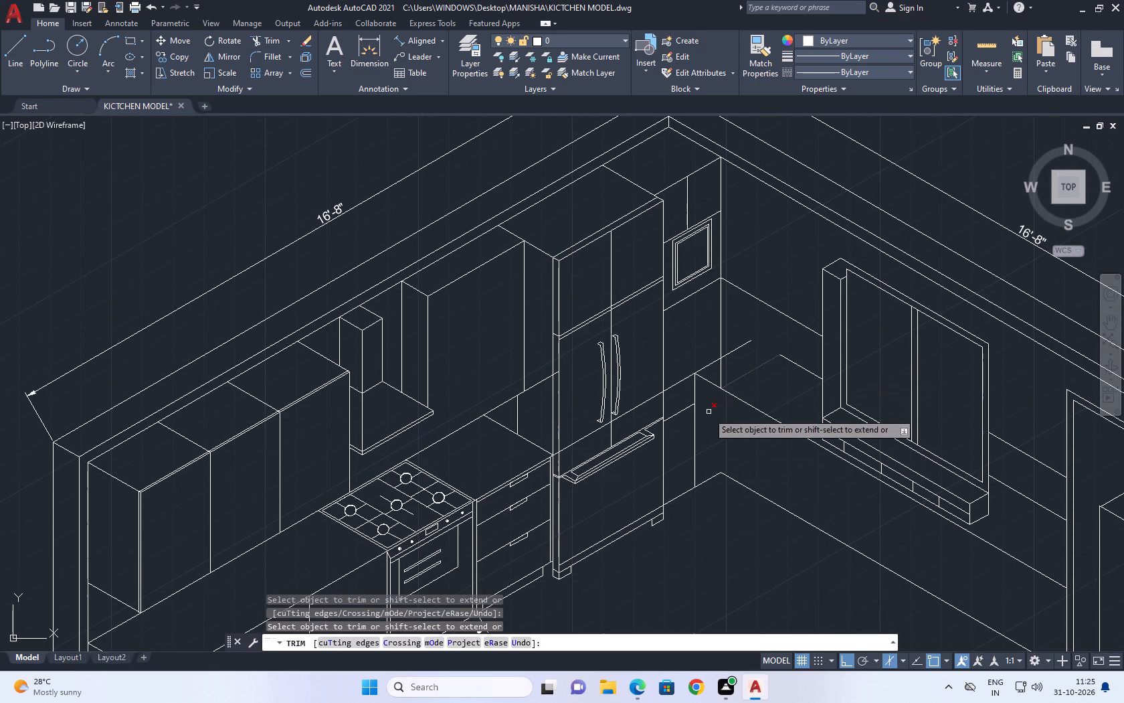
pyautogui.press('Escape')
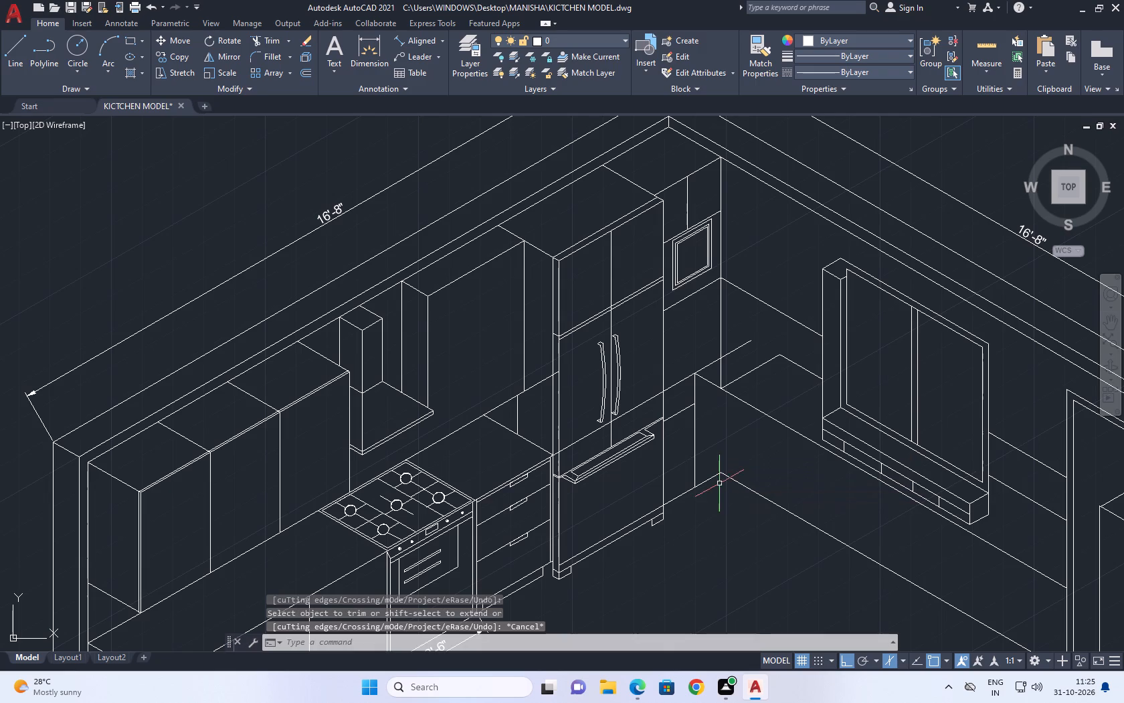
# Extend the window-wall floor line to the new vertical line, and trim the refrigerator-side floor line's stub beyond that vertical.
pyautogui.press('e')
pyautogui.press('x')
pyautogui.press('space')
pyautogui.click(746, 480)
pyautogui.click(707, 506)
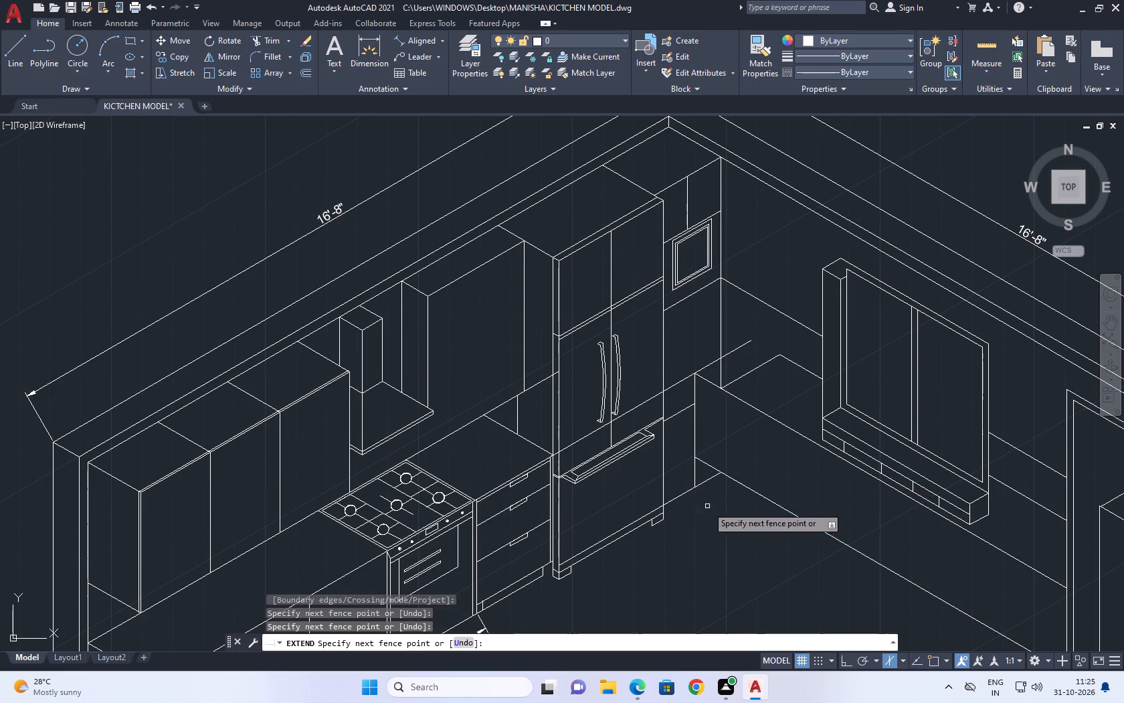
pyautogui.press('Escape')
pyautogui.write('TR')
pyautogui.press('space')
pyautogui.moveTo(702, 481); pyautogui.dragTo(713, 495)
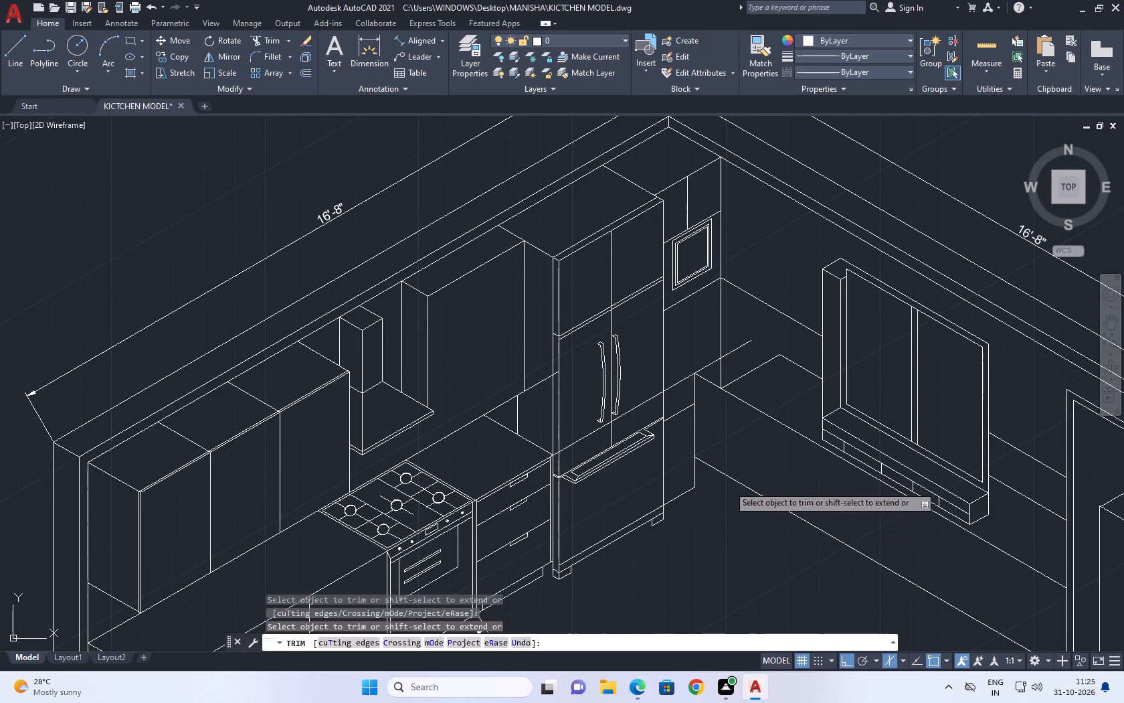
pyautogui.press('Escape')
# Move the window-wall floor line down from its corner endpoint to the bottom end of the new vertical line.
pyautogui.moveTo(753, 411); pyautogui.dragTo(715, 423, button='middle')
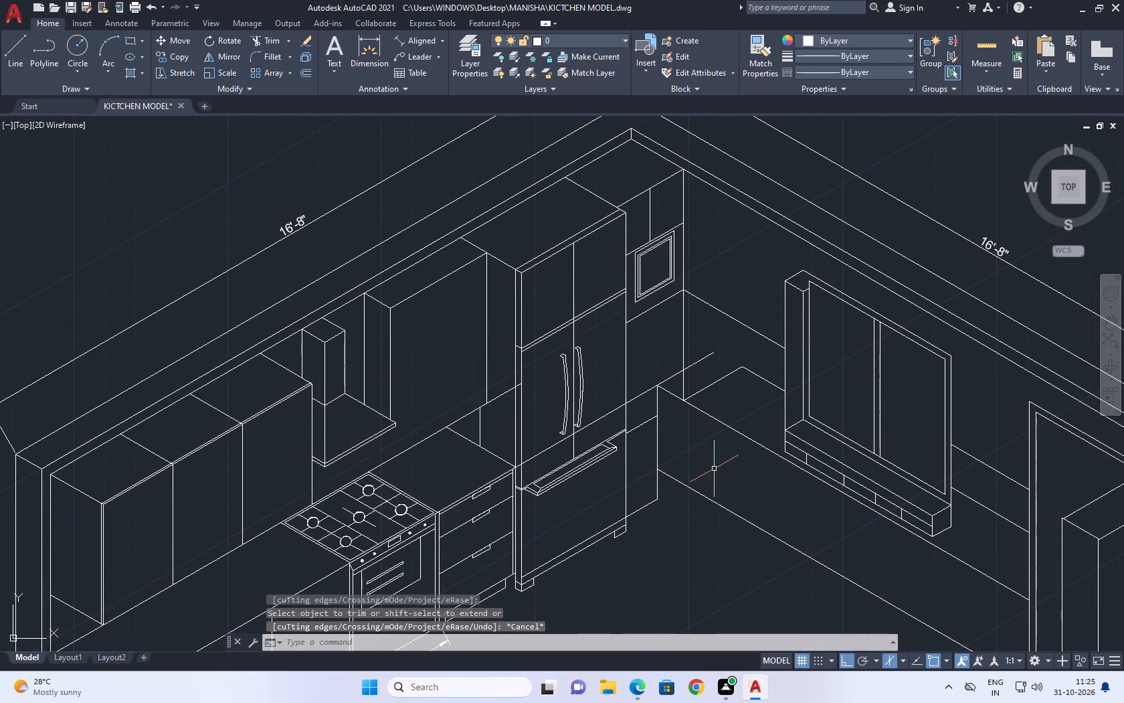
pyautogui.moveTo(711, 399); pyautogui.dragTo(696, 297, button='middle')
pyautogui.click(676, 391)
pyautogui.click(670, 370)
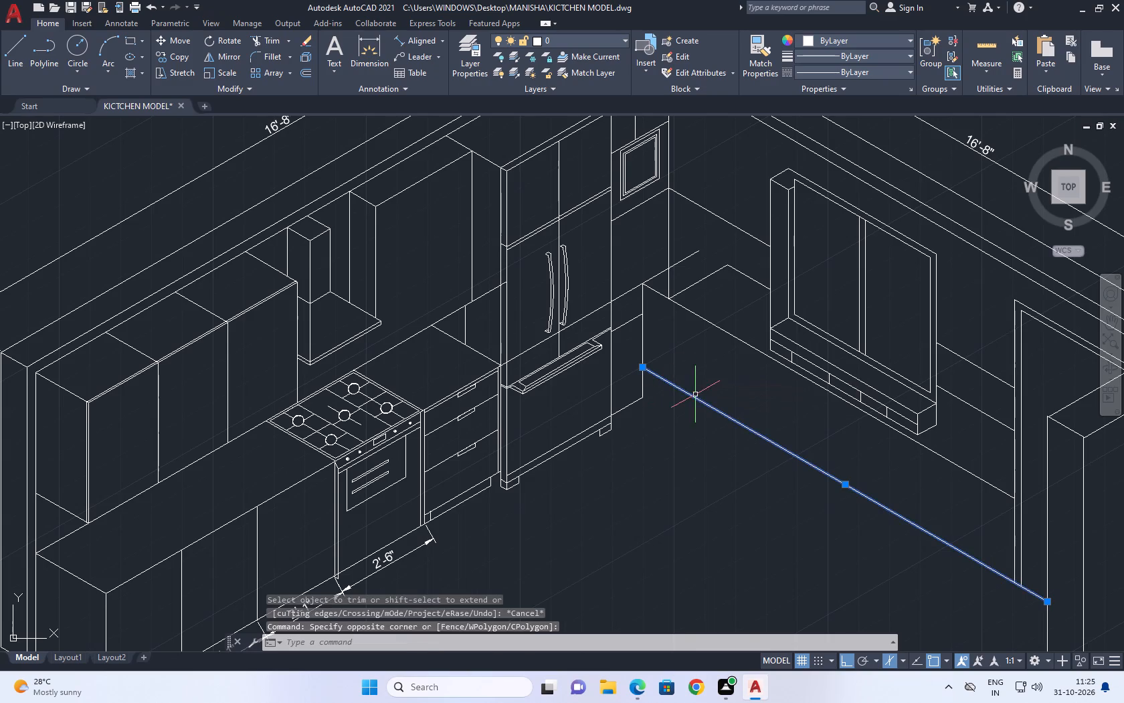
pyautogui.moveTo(694, 394); pyautogui.dragTo(708, 347, button='middle')
pyautogui.press('m')
pyautogui.press('space')
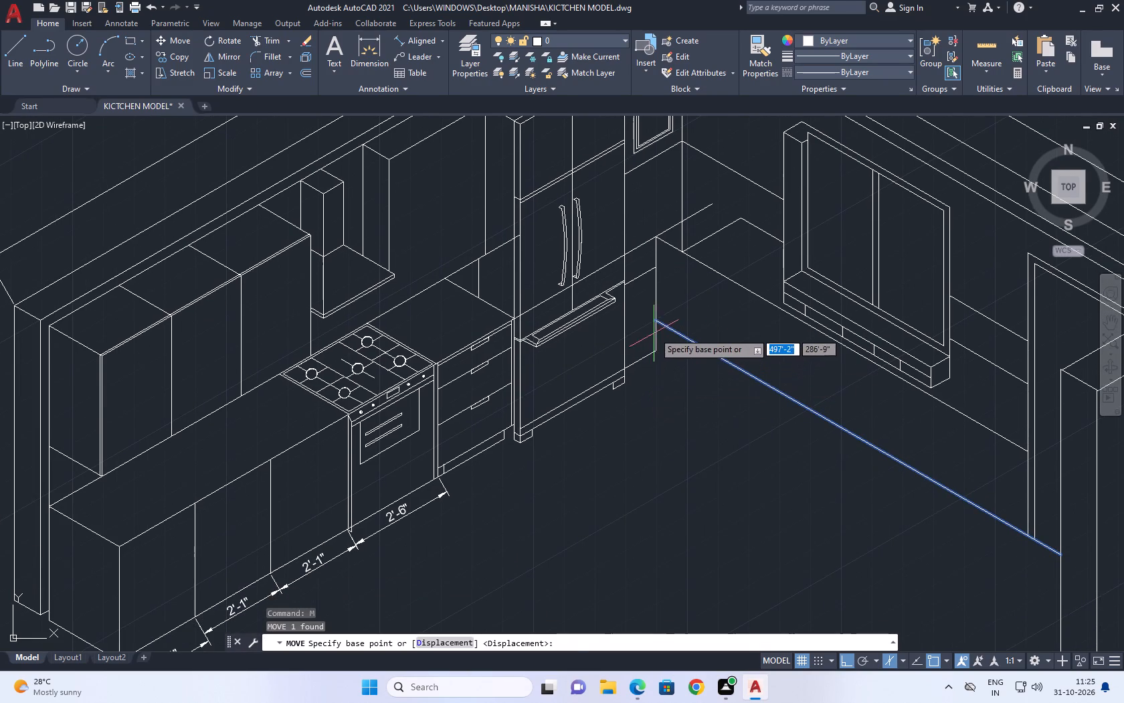
pyautogui.click(655, 323)
pyautogui.click(654, 354)
# Extend the door frame's two vertical lines down to the moved window-wall floor line.
pyautogui.scroll(-1, 727, 362)
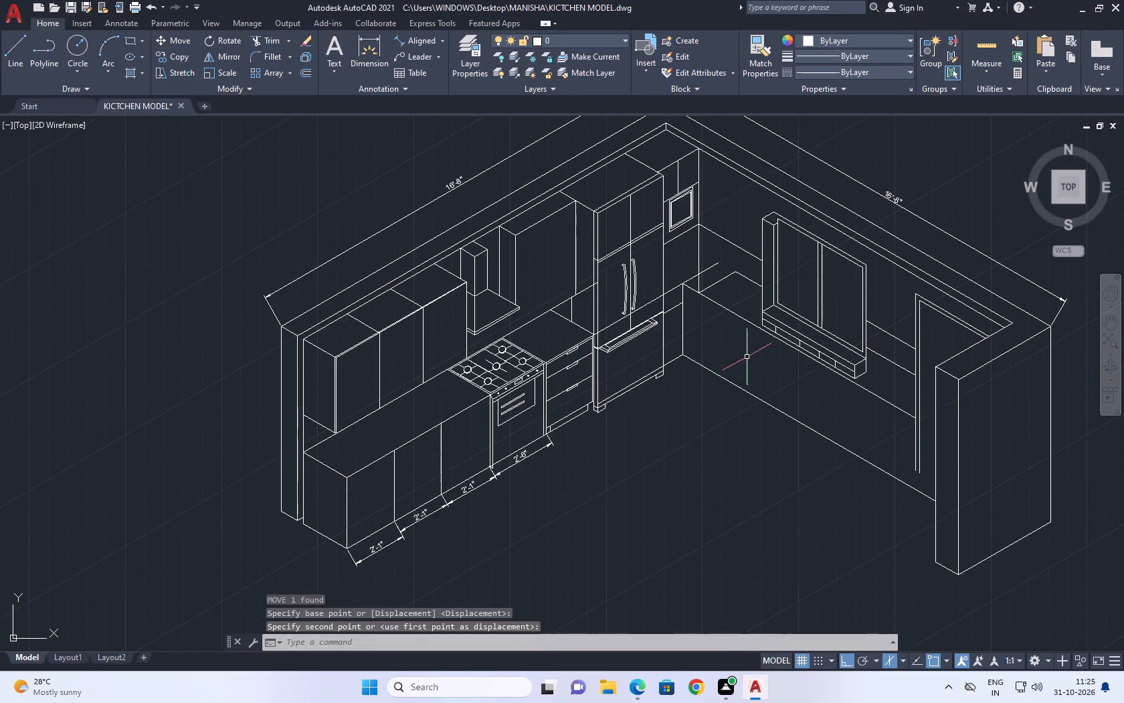
pyautogui.moveTo(821, 354); pyautogui.dragTo(824, 372, button='middle')
pyautogui.moveTo(914, 487); pyautogui.dragTo(891, 449, button='middle')
pyautogui.write('EX')
pyautogui.press('space')
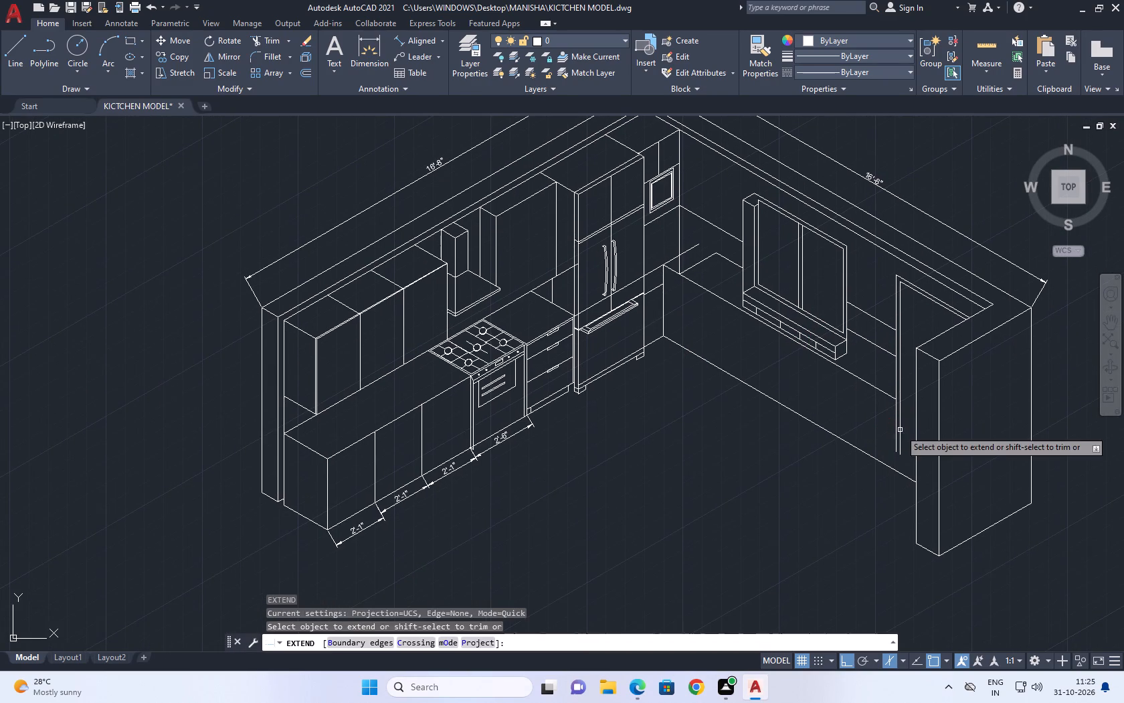
pyautogui.click(901, 433)
pyautogui.click(884, 425)
pyautogui.click(898, 441)
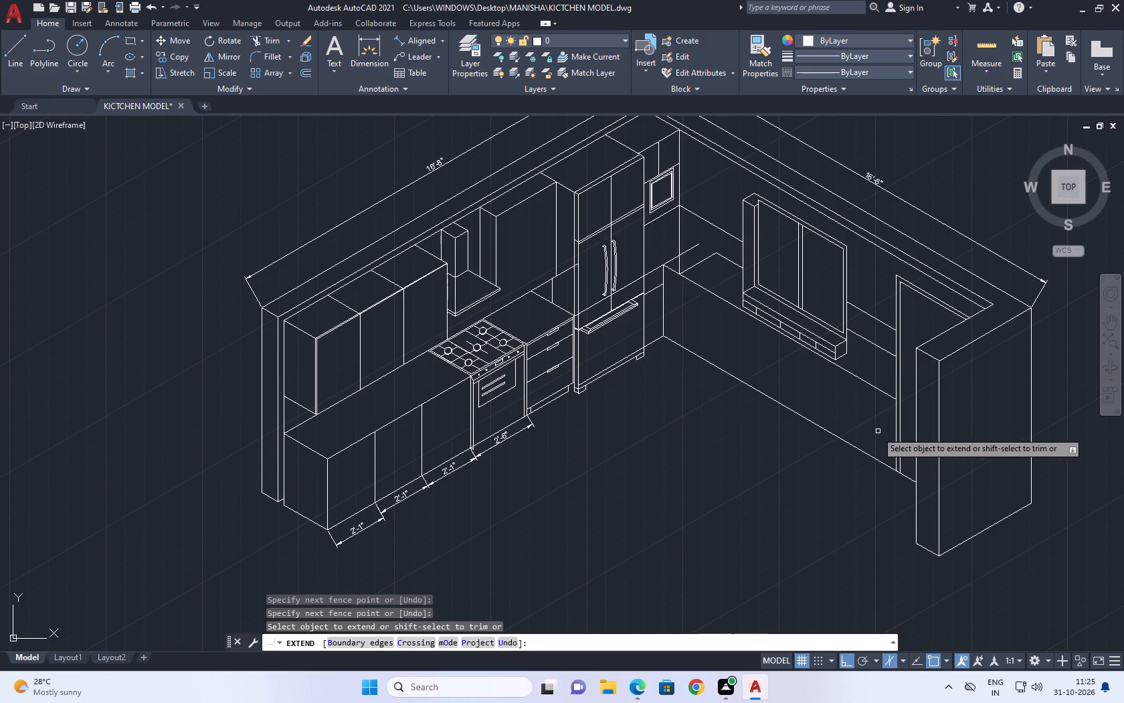
pyautogui.press('Escape')
# Trim the counter diagonal crossing the refrigerator's front and side, and the wall line's end inside the refrigerator's narrow side strip.
pyautogui.moveTo(771, 322); pyautogui.dragTo(789, 358, button='middle')
pyautogui.moveTo(709, 280); pyautogui.dragTo(716, 330, button='middle')
pyautogui.moveTo(708, 352); pyautogui.dragTo(716, 366, button='middle')
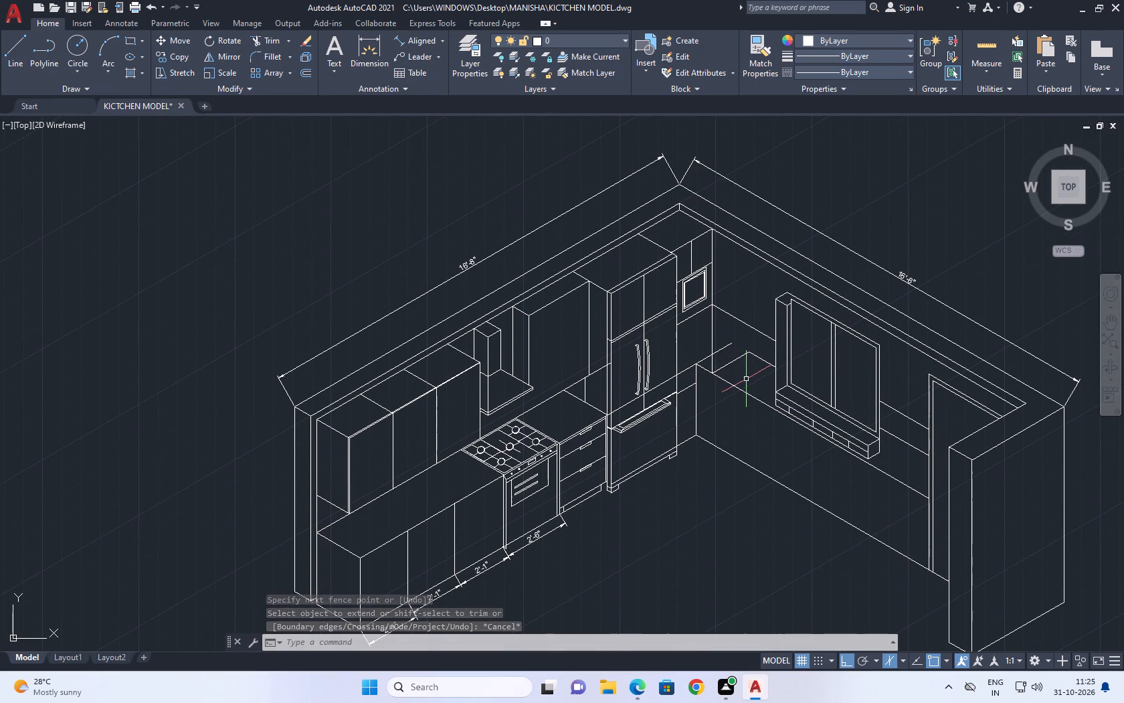
pyautogui.press('t')
pyautogui.write('R')
pyautogui.press('space')
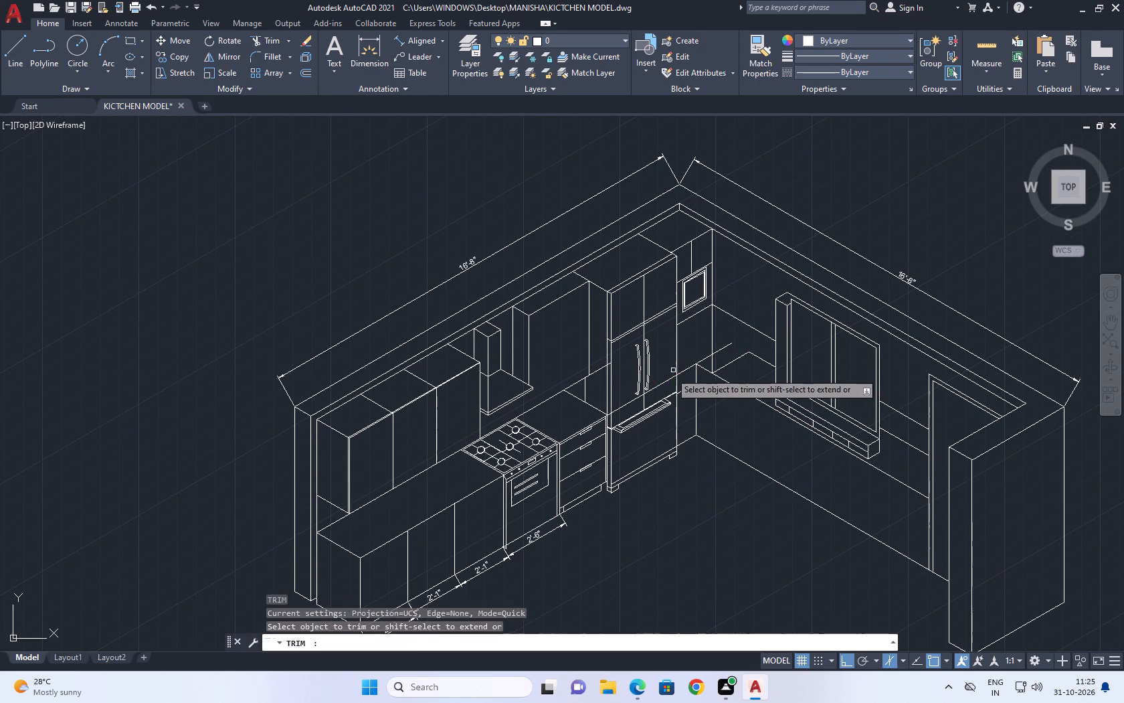
pyautogui.scroll(2, 658, 389)
pyautogui.click(662, 383)
pyautogui.click(662, 361)
pyautogui.click(577, 429)
pyautogui.scroll(1, 508, 452)
pyautogui.click(541, 458)
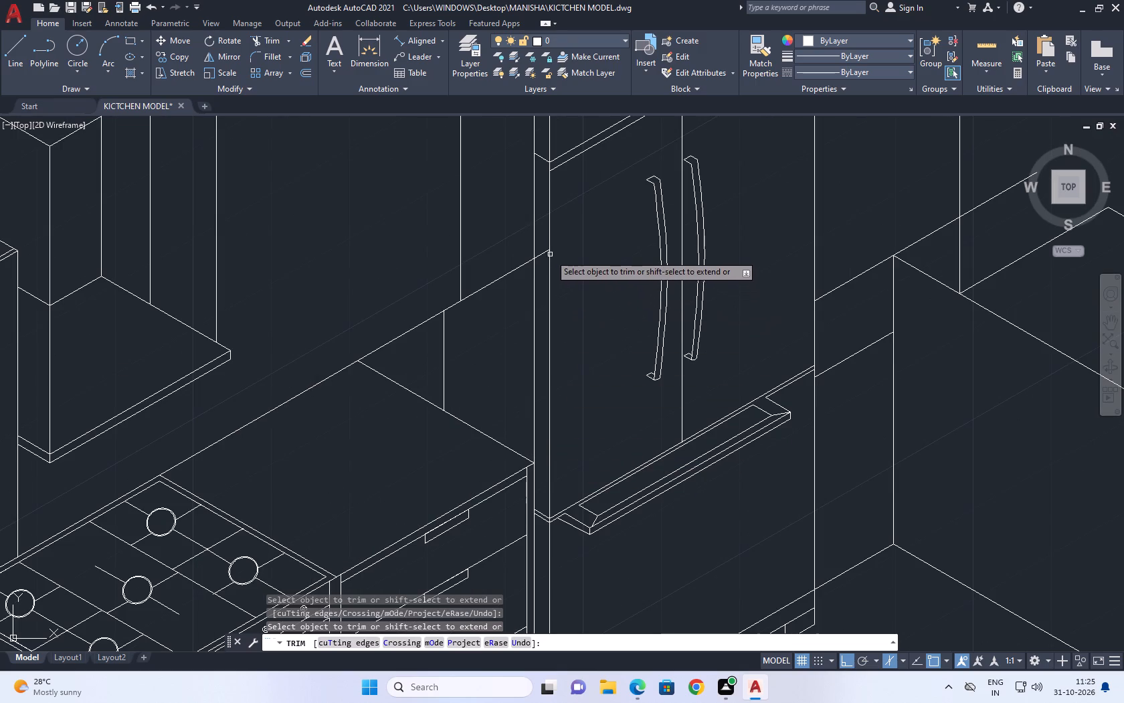
pyautogui.click(546, 257)
pyautogui.click(545, 246)
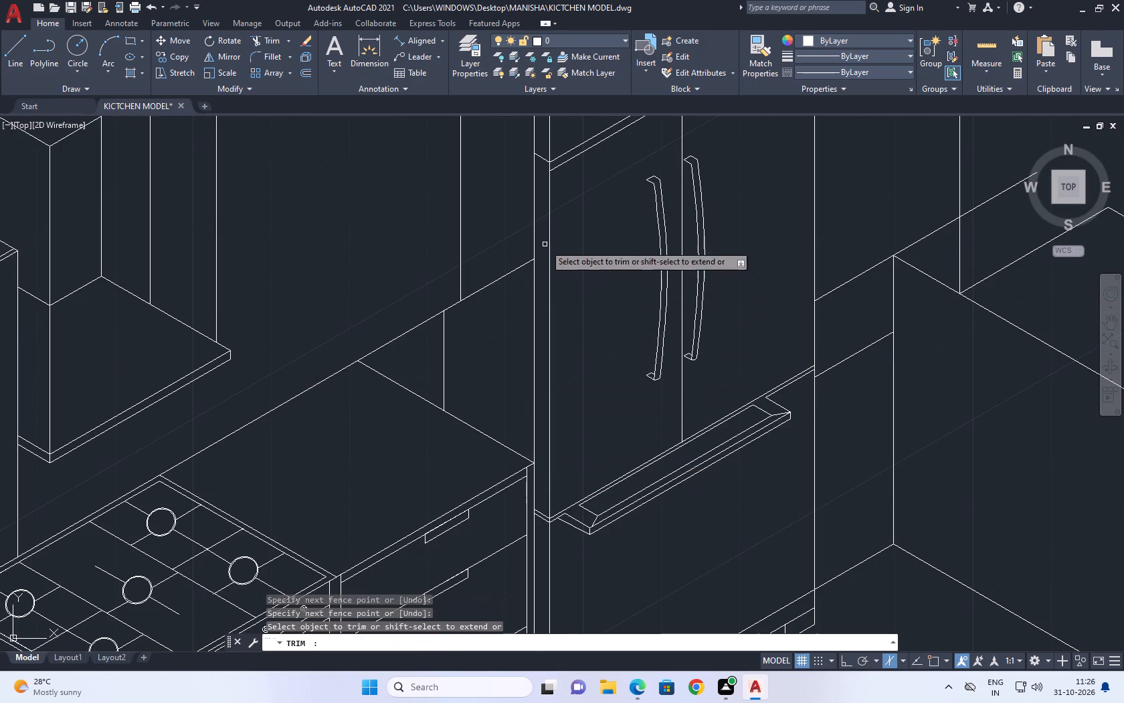
# Trim the room-corner vertical below the counter's back diagonal and the short parallel diagonal crossing the counter surface beside it.
pyautogui.moveTo(716, 301); pyautogui.dragTo(607, 333, button='middle')
pyautogui.scroll(-1, 723, 384)
pyautogui.moveTo(816, 329); pyautogui.dragTo(806, 326, button='middle')
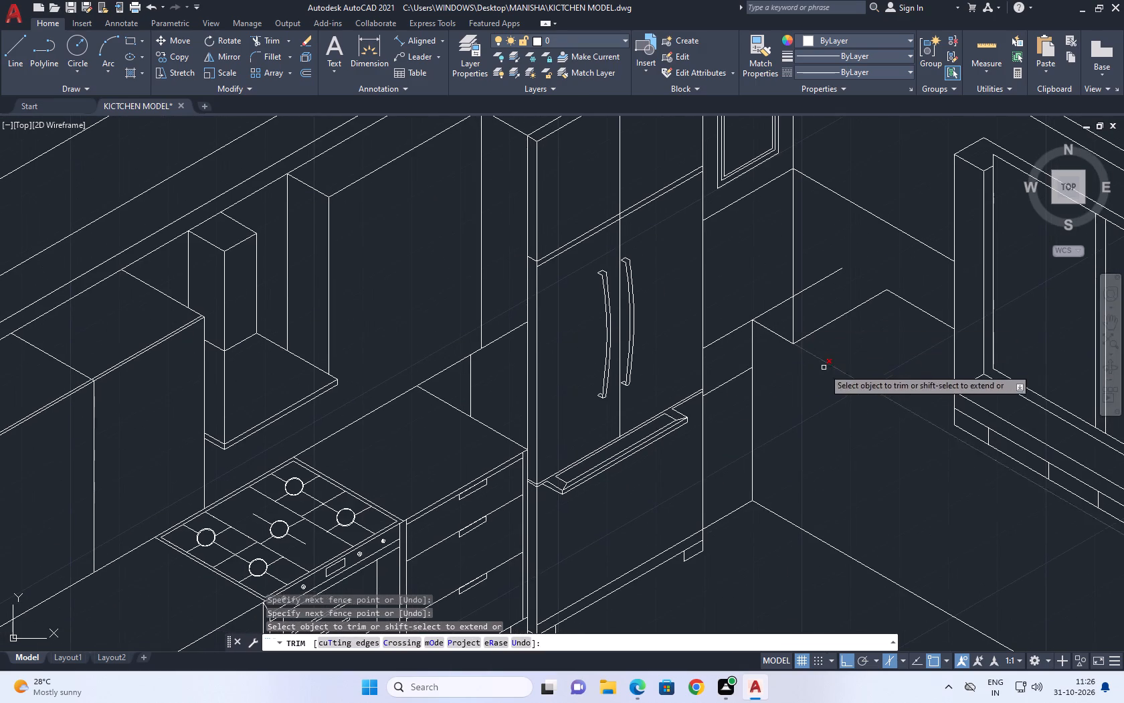
pyautogui.moveTo(813, 372); pyautogui.dragTo(734, 363, button='middle')
pyautogui.scroll(-1, 734, 362)
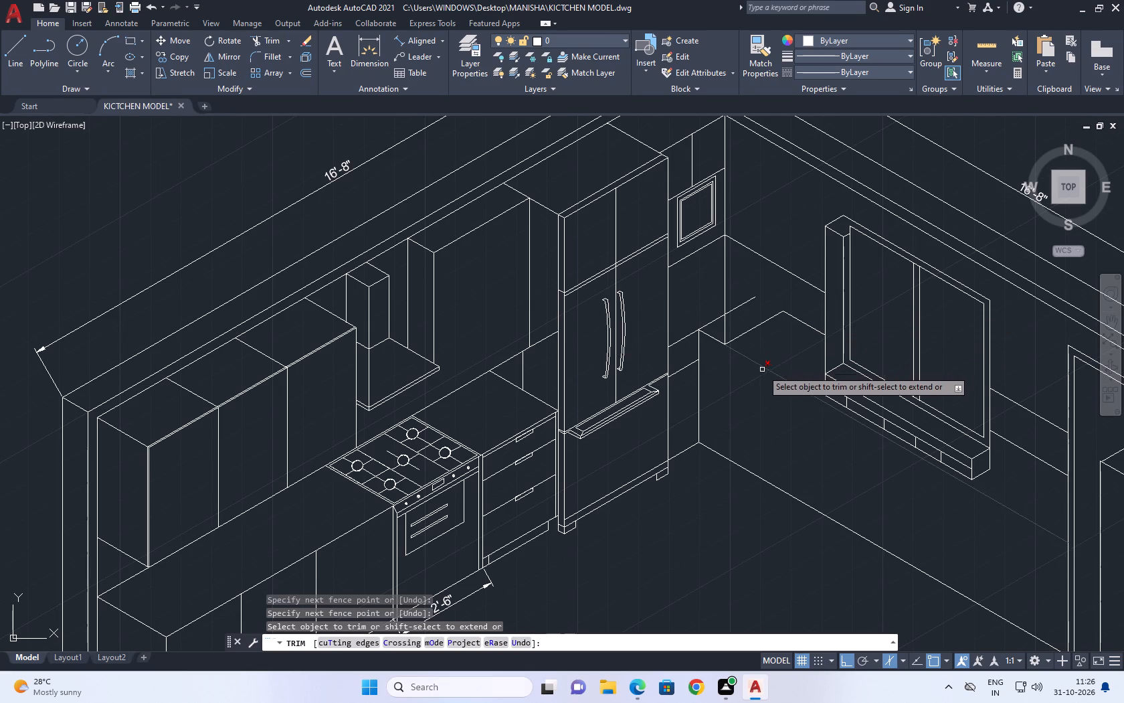
pyautogui.moveTo(759, 321); pyautogui.dragTo(767, 375, button='middle')
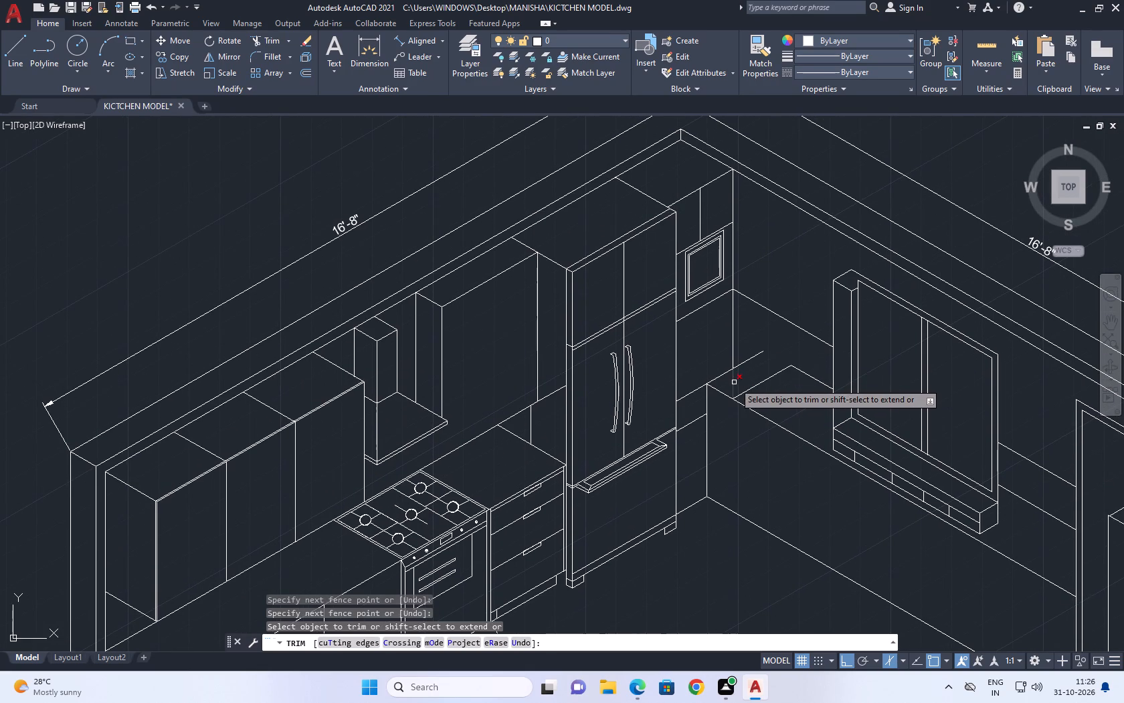
pyautogui.click(734, 383)
pyautogui.click(754, 389)
pyautogui.rightClick(758, 376)
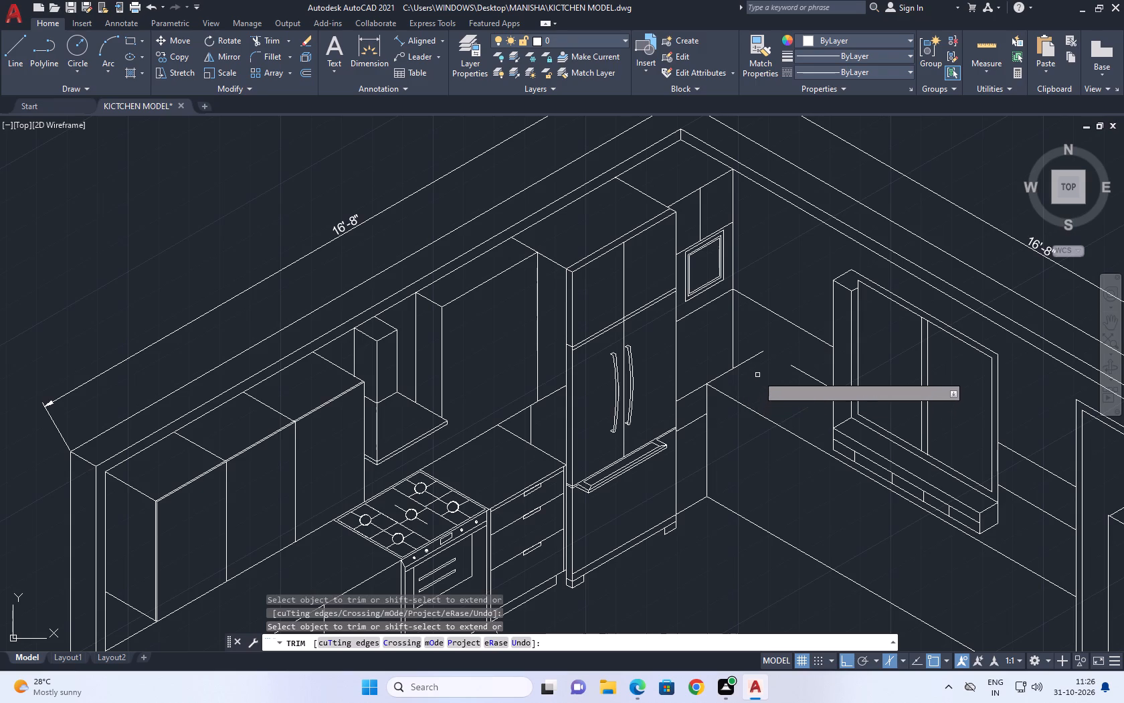
pyautogui.click(779, 399)
# Fillet the counter diagonal beside the refrigerator with the short wall line left of the window into a sharp corner.
pyautogui.moveTo(794, 329); pyautogui.dragTo(678, 384, button='middle')
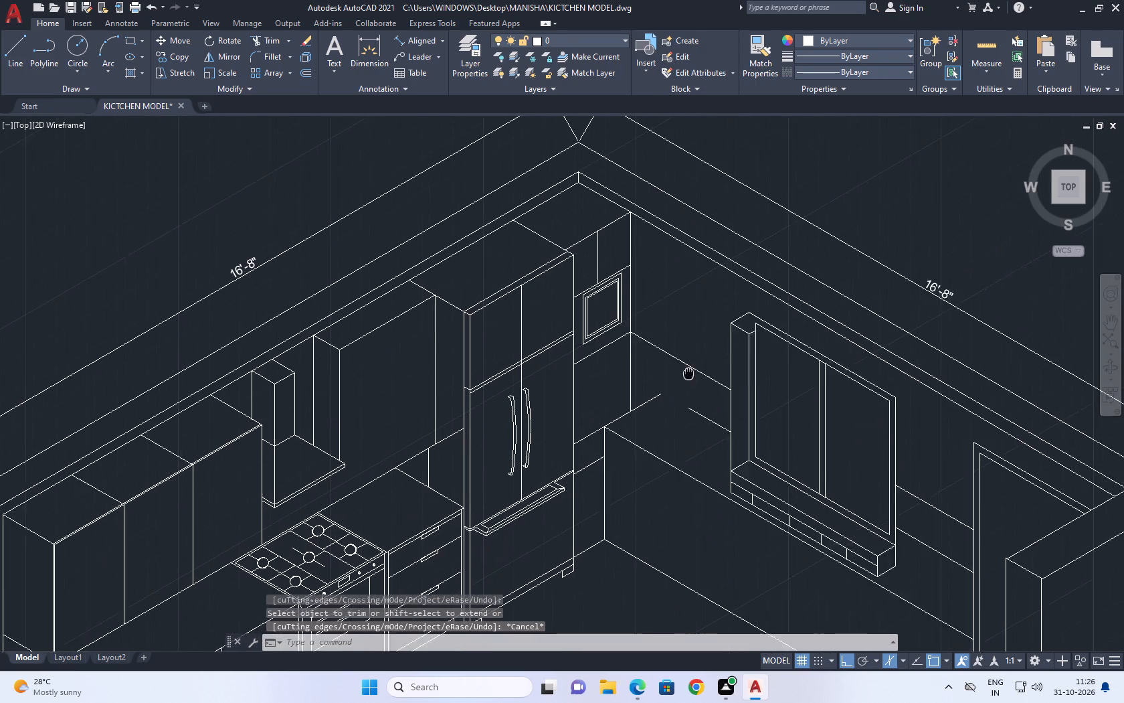
pyautogui.moveTo(678, 384); pyautogui.dragTo(676, 386, button='middle')
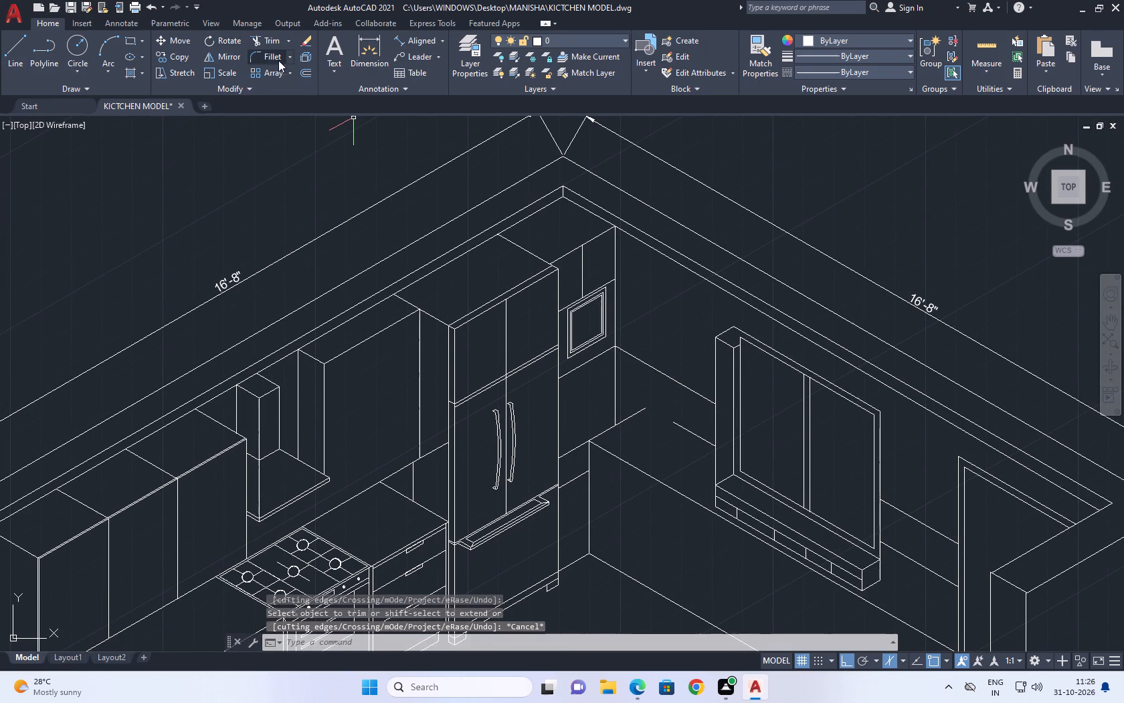
pyautogui.click(274, 54)
pyautogui.click(637, 412)
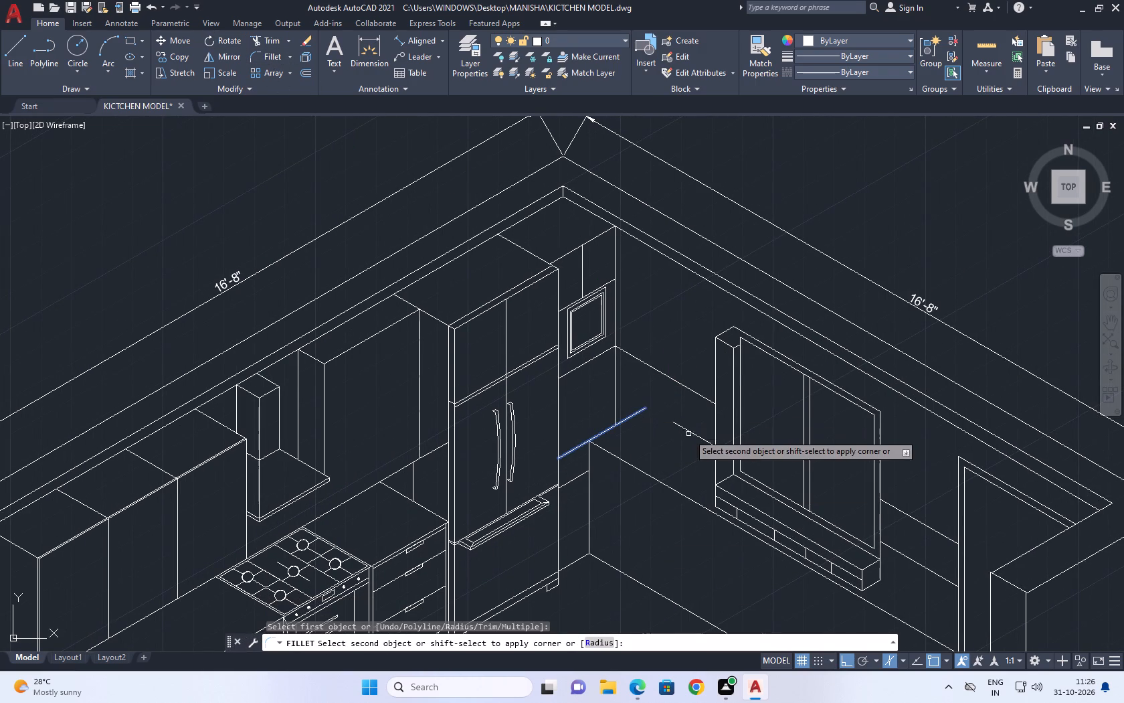
pyautogui.click(690, 428)
pyautogui.click(683, 425)
pyautogui.moveTo(661, 368); pyautogui.dragTo(649, 361, button='right')
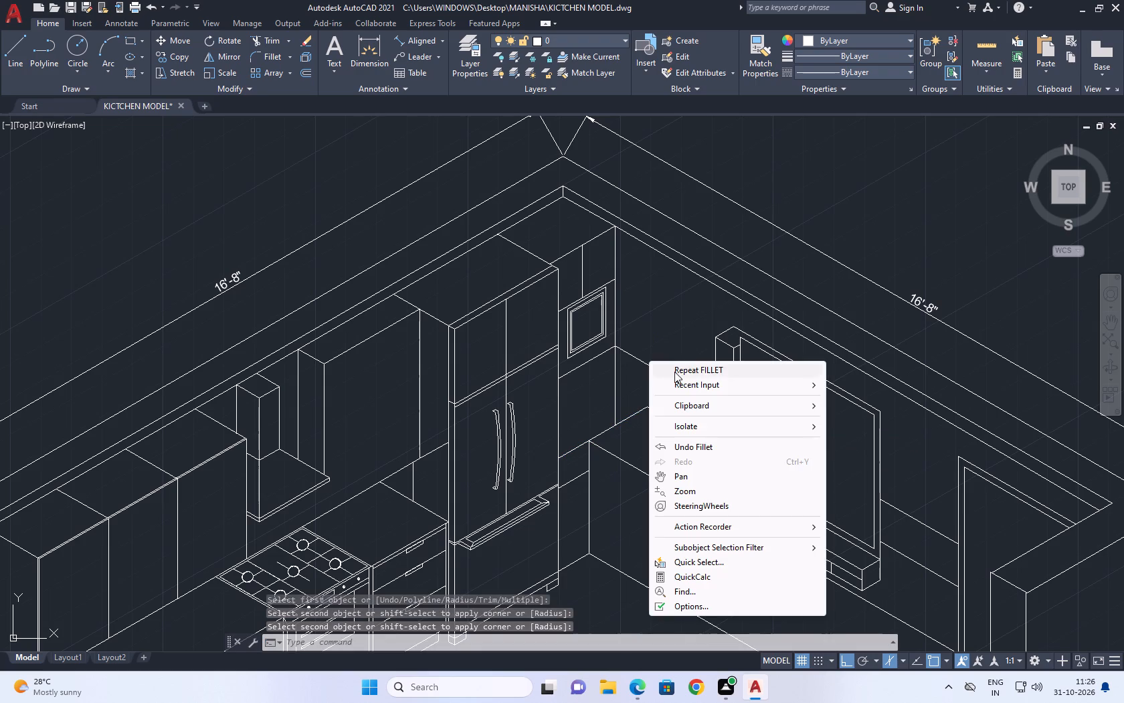
pyautogui.click(654, 334)
pyautogui.click(654, 320)
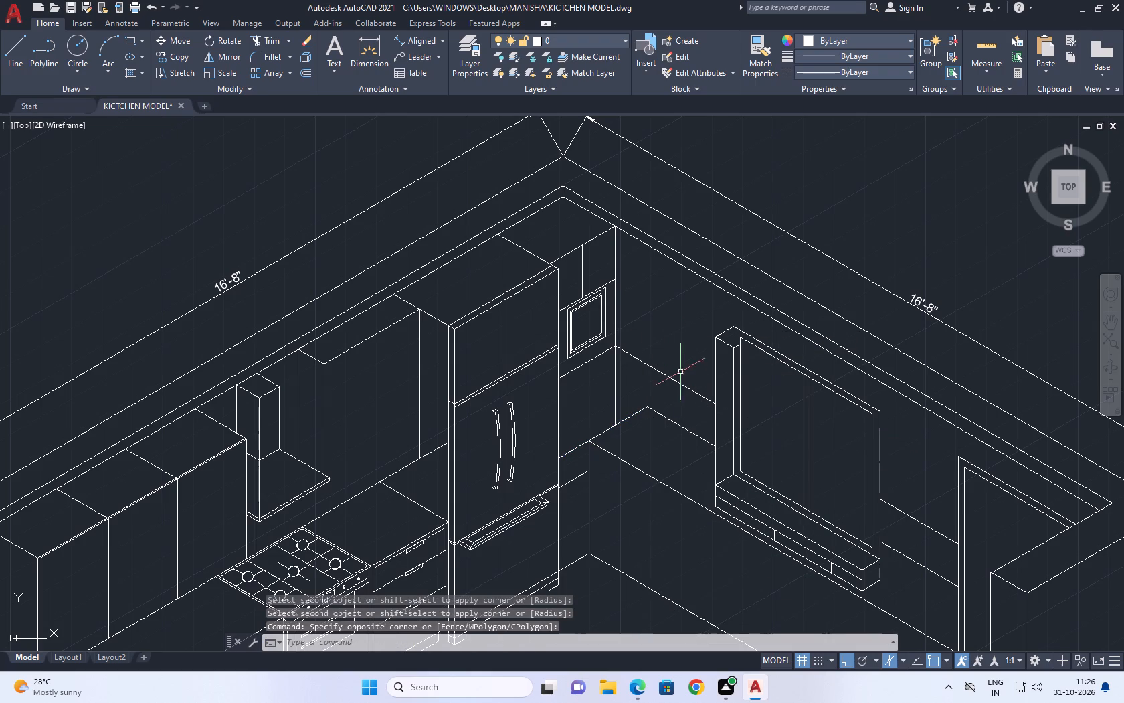
# Erase the short diagonal line below the countertop level between the refrigerator and the new vertical line.
pyautogui.moveTo(680, 414); pyautogui.dragTo(636, 331, button='middle')
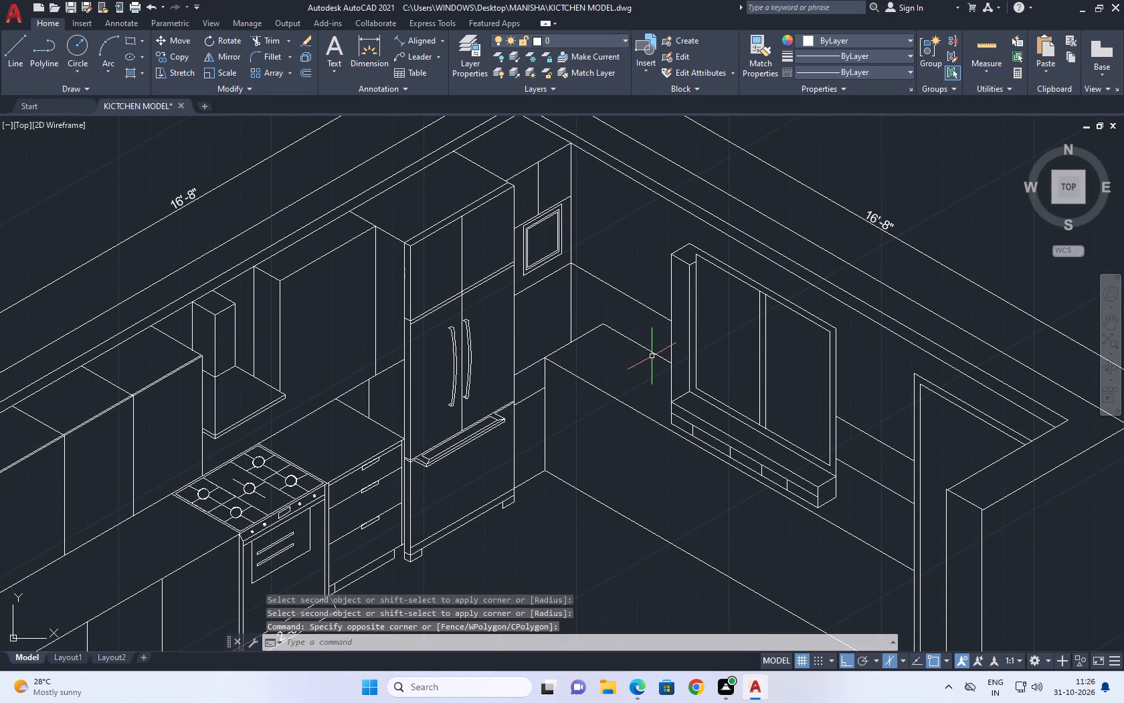
pyautogui.scroll(2, 535, 399)
pyautogui.click(535, 401)
pyautogui.click(525, 366)
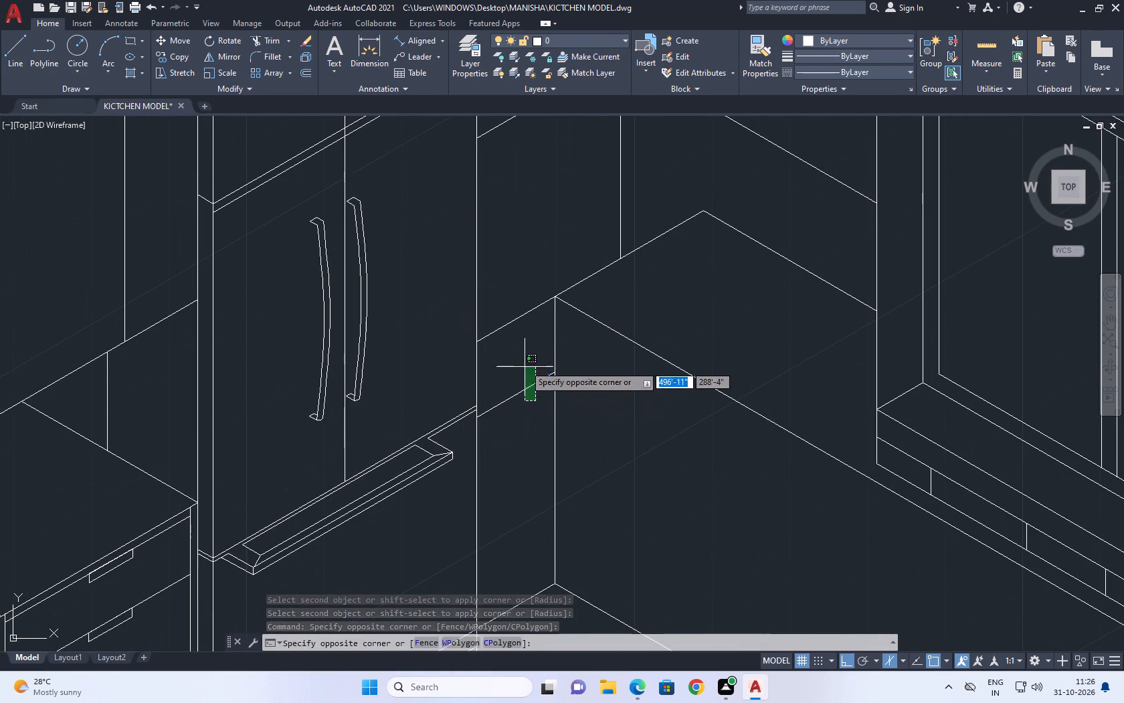
pyautogui.click(676, 263)
pyautogui.rightClick(676, 295)
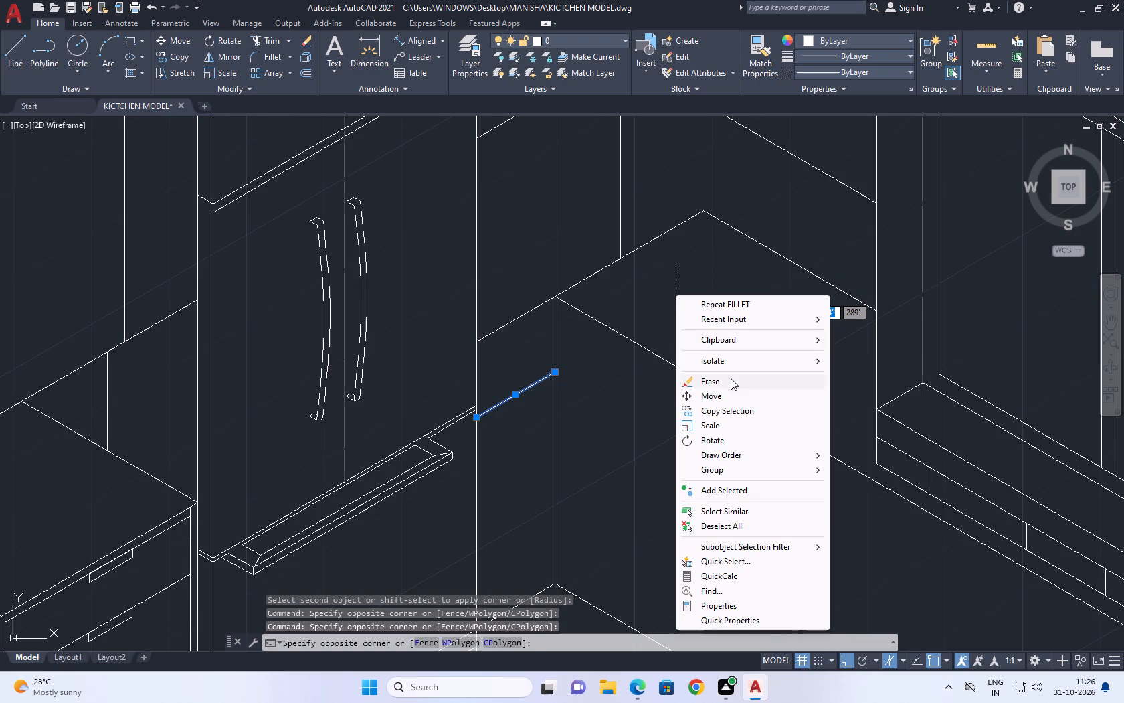
pyautogui.click(731, 378)
# Stretch the lower end of the room-corner vertical beside the refrigerator straight down past the floor-level diagonal.
pyautogui.middleClick(702, 294)
pyautogui.scroll(-2, 702, 294)
pyautogui.moveTo(734, 271); pyautogui.dragTo(646, 283, button='middle')
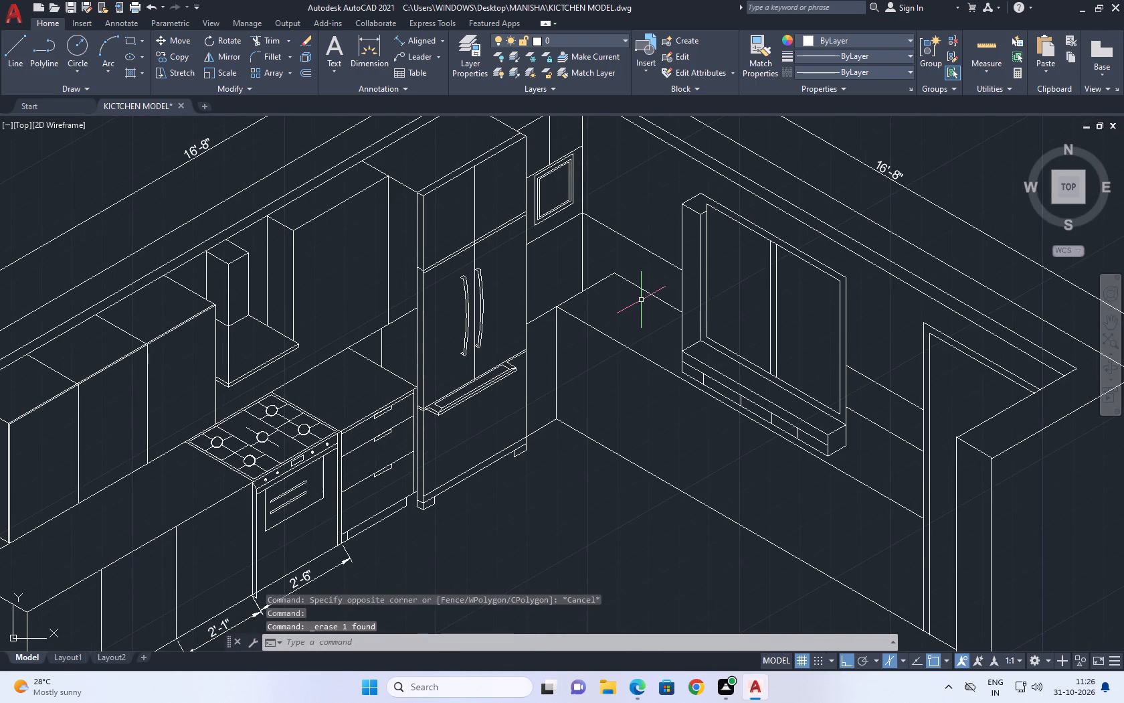
pyautogui.moveTo(601, 260); pyautogui.dragTo(628, 354, button='middle')
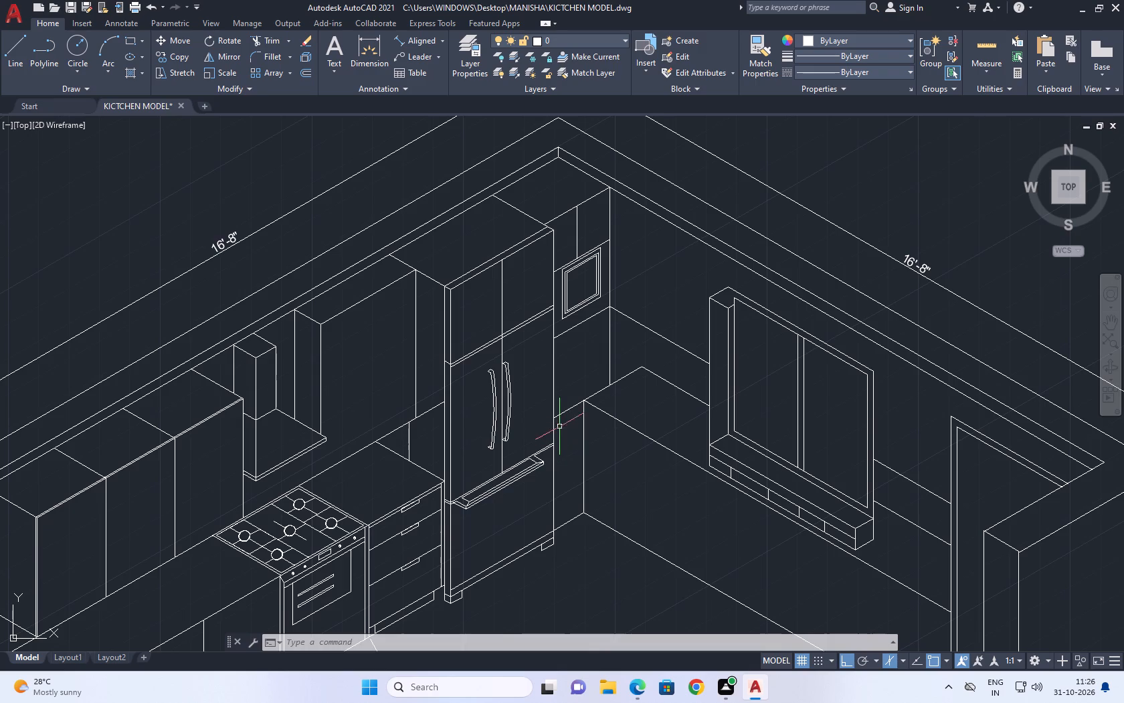
pyautogui.moveTo(515, 327); pyautogui.dragTo(603, 374, button='middle')
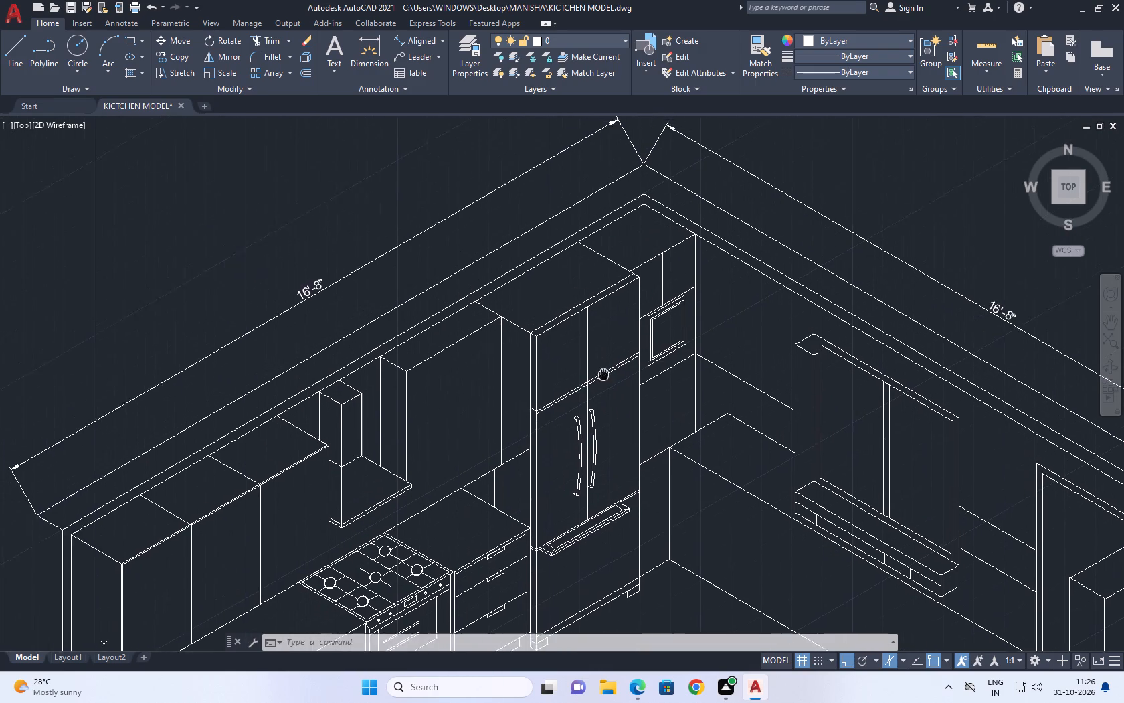
pyautogui.moveTo(603, 374); pyautogui.dragTo(619, 377, button='middle')
pyautogui.moveTo(744, 440); pyautogui.dragTo(741, 317, button='middle')
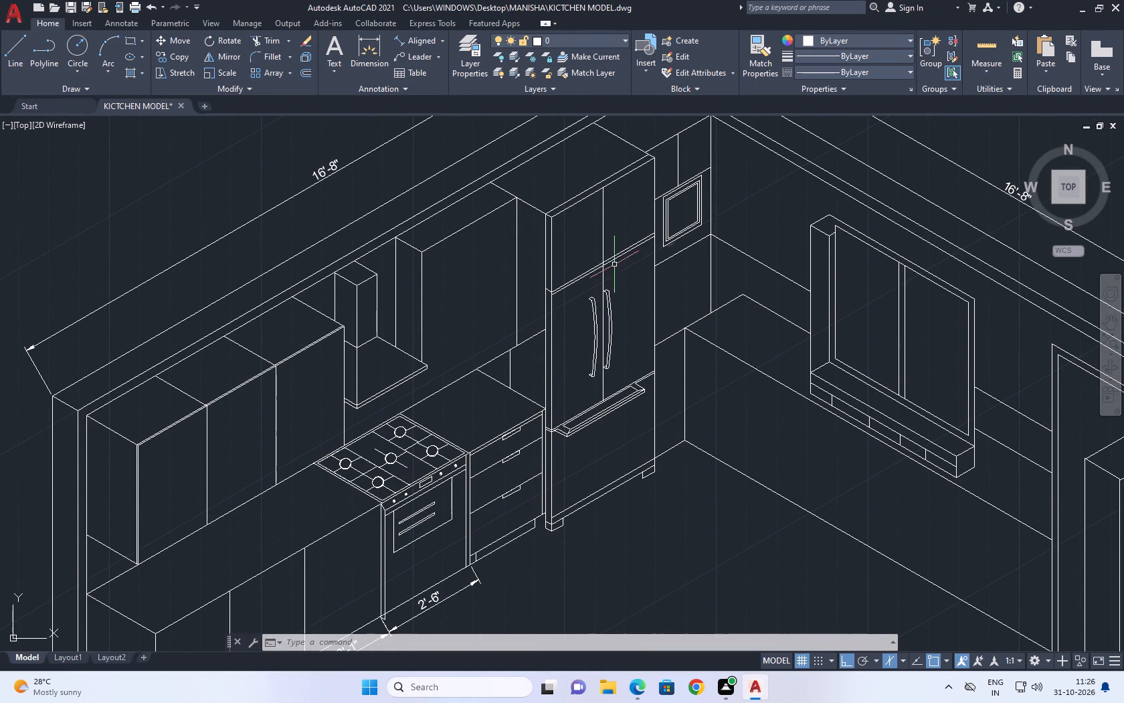
pyautogui.scroll(1, 707, 289)
pyautogui.click(712, 293)
pyautogui.click(711, 329)
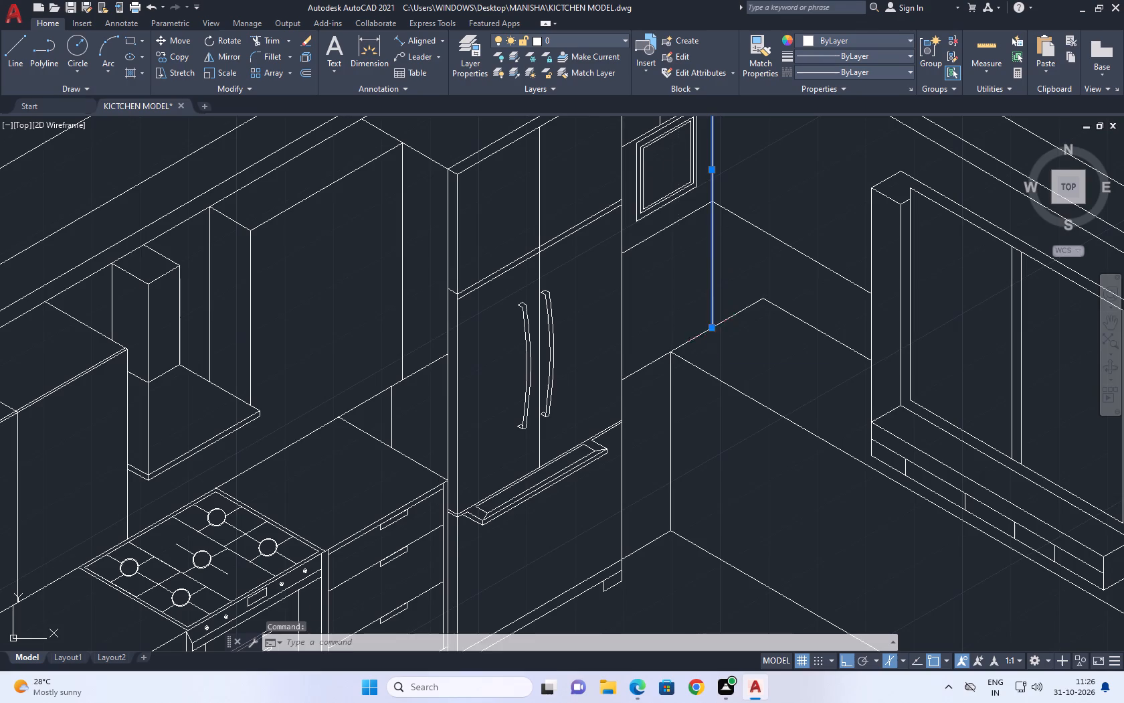
pyautogui.moveTo(684, 552); pyautogui.dragTo(707, 471, button='middle')
pyautogui.click(729, 539)
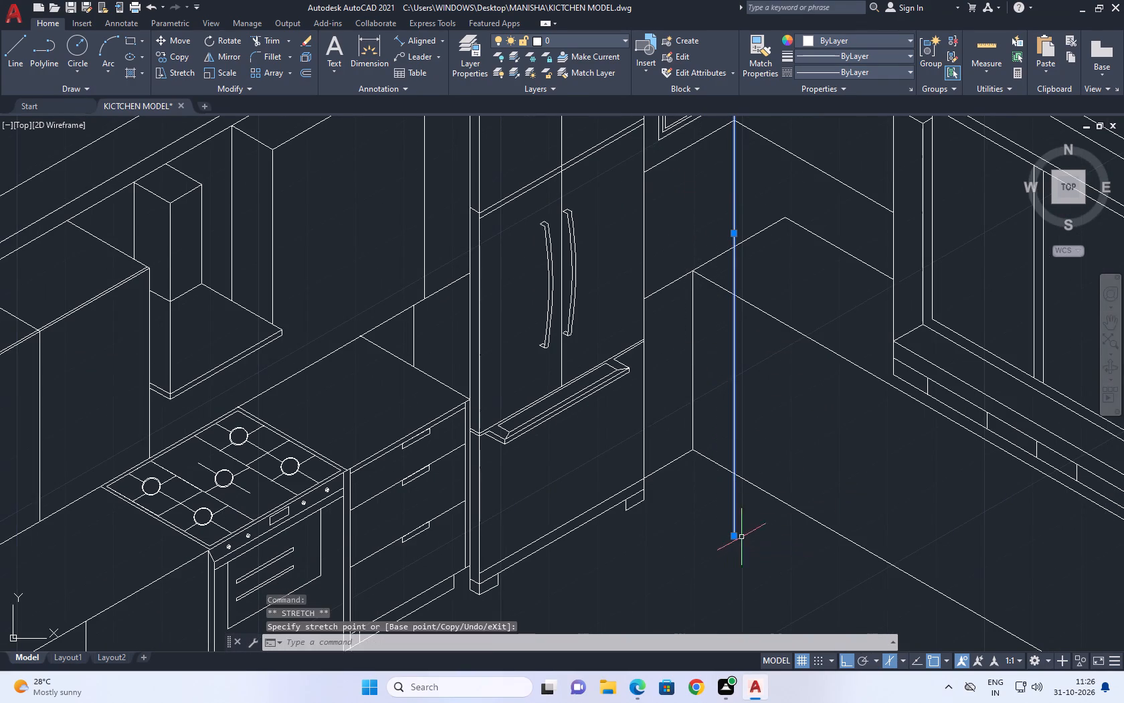
pyautogui.rightClick(775, 416)
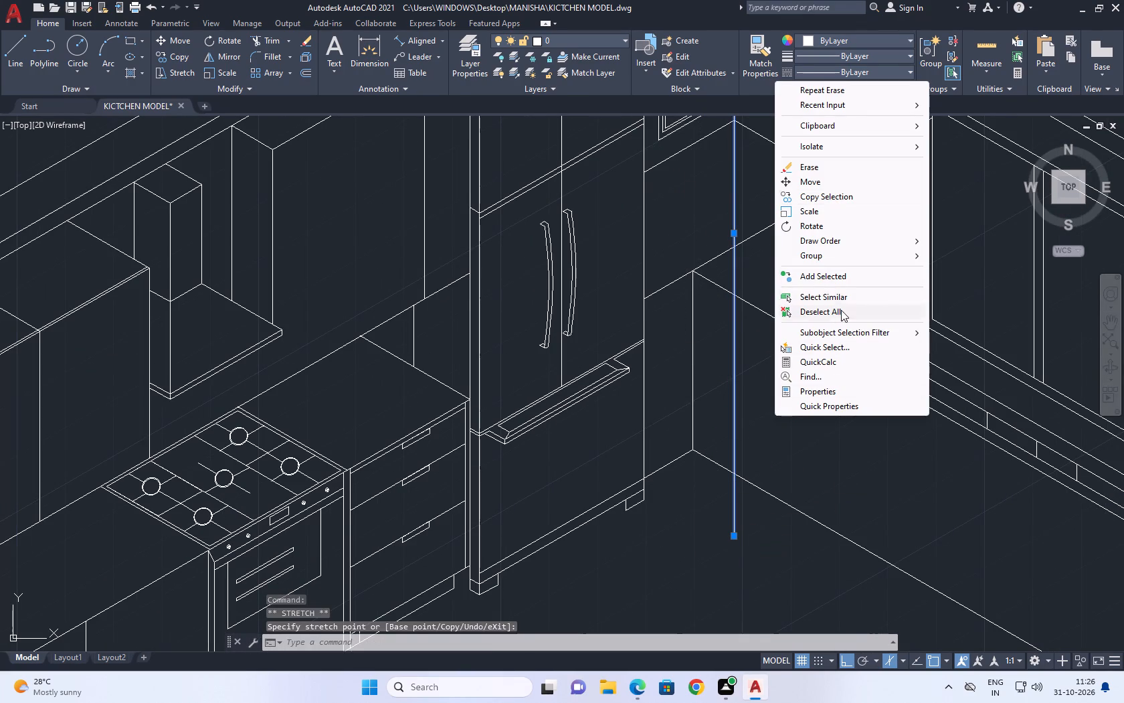
pyautogui.click(841, 310)
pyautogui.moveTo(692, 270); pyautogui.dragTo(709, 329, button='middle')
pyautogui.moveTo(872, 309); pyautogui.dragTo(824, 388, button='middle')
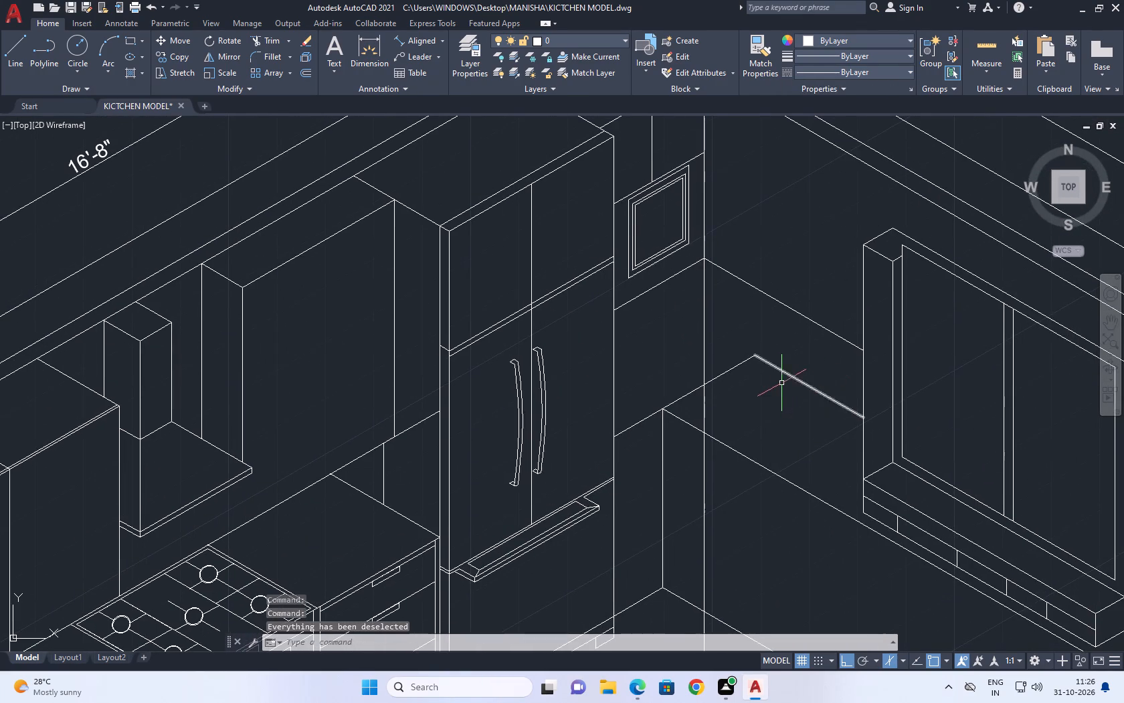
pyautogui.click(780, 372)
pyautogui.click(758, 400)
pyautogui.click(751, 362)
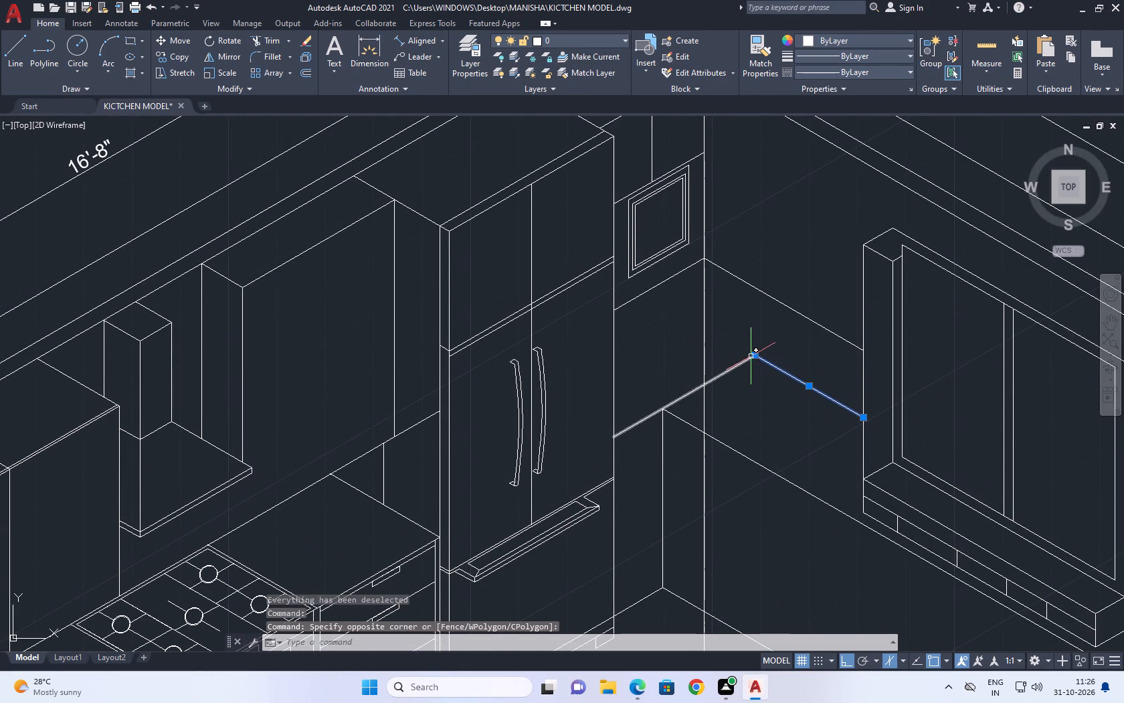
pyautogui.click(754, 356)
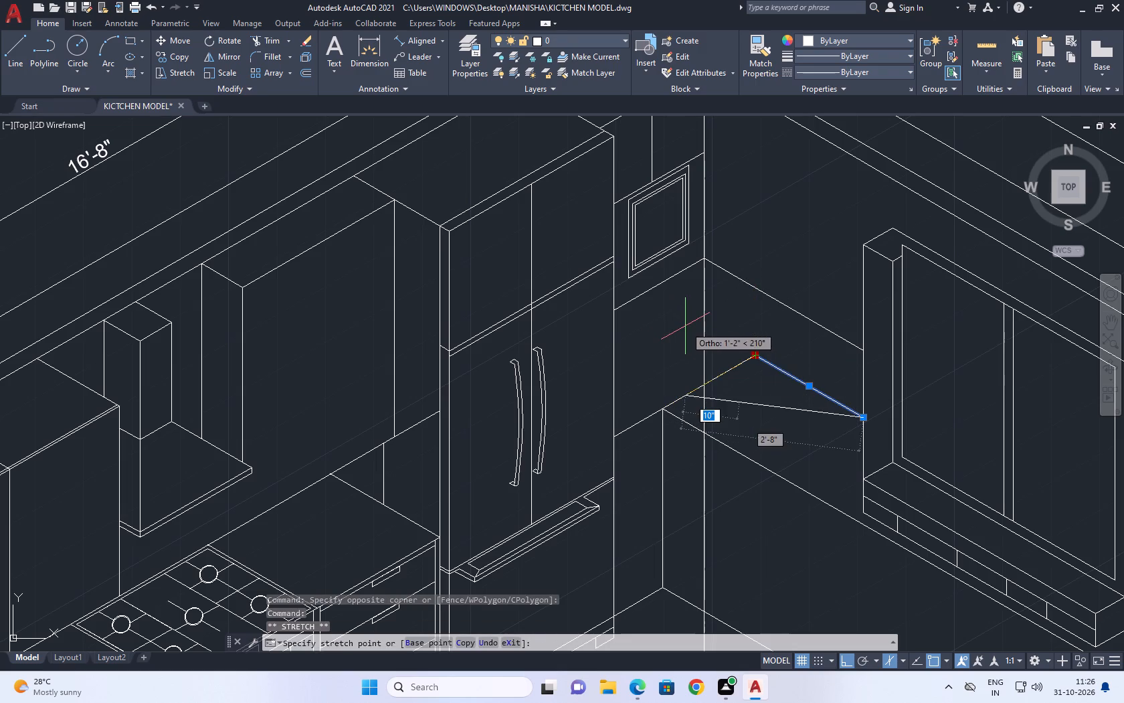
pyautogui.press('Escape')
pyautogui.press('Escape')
# Extend the counter's back diagonal on the window wall to the room-corner vertical and into the window's side strip.
pyautogui.press('e')
pyautogui.press('x')
pyautogui.press('space')
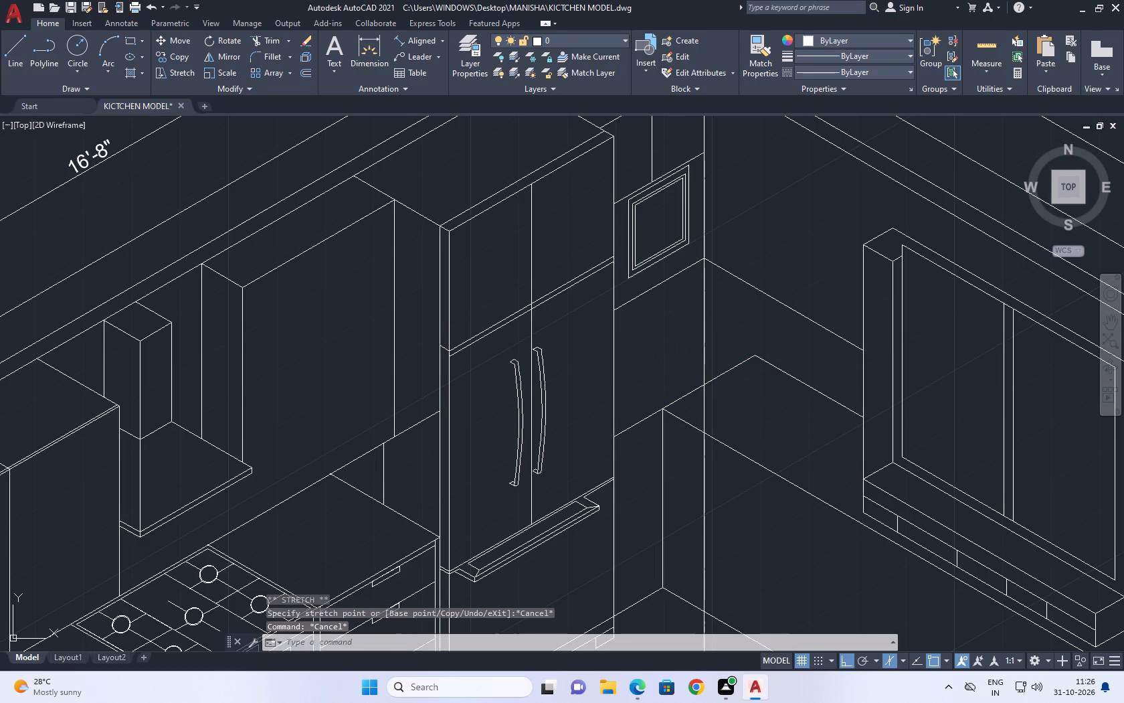
pyautogui.click(840, 380)
pyautogui.click(781, 418)
pyautogui.click(789, 385)
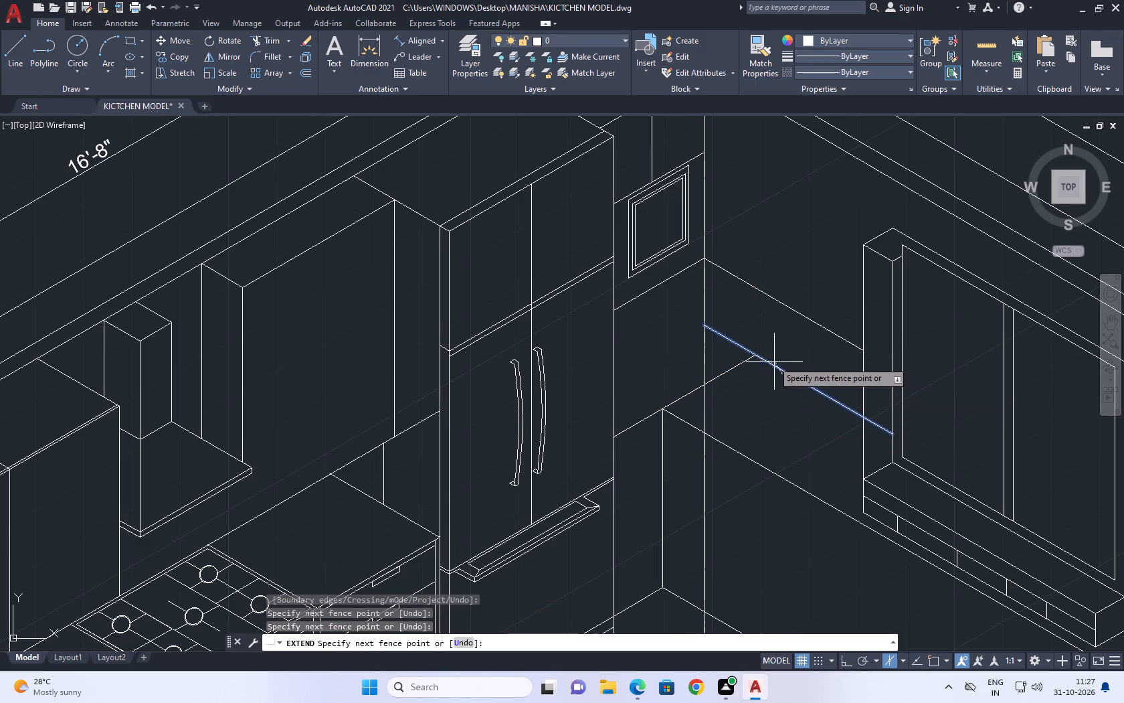
pyautogui.click(767, 358)
pyautogui.press('Escape')
# Trim the extended diagonal's piece inside the window's side strip and the refrigerator-wall diagonal past the room-corner vertical.
pyautogui.press('t')
pyautogui.press('r')
pyautogui.press('space')
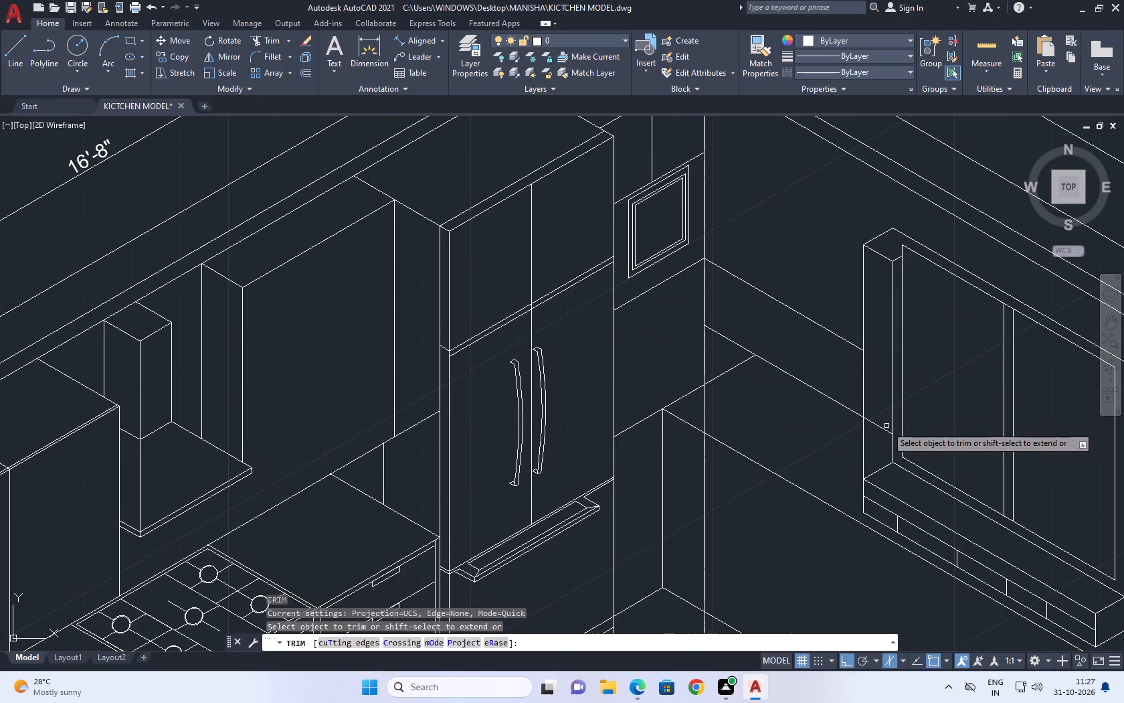
pyautogui.click(884, 426)
pyautogui.click(876, 431)
pyautogui.click(735, 369)
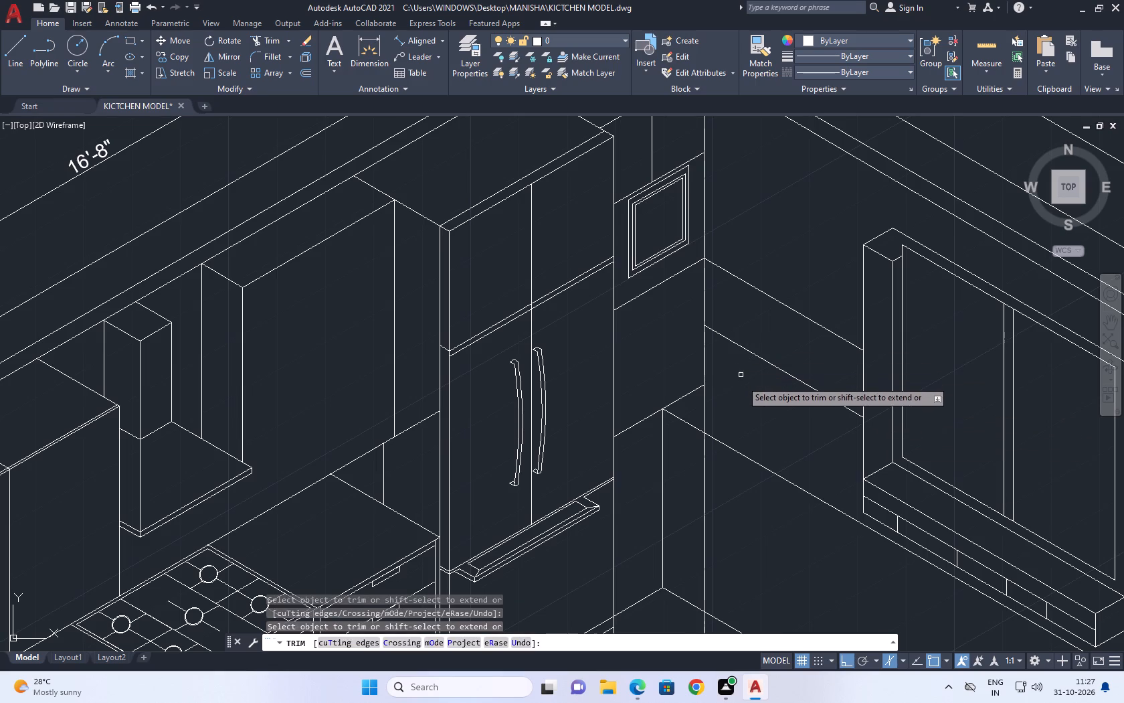
# Trim away the counter's front vertical, its top and floor diagonals up to the room-corner vertical, and its base line beside the refrigerator.
pyautogui.moveTo(743, 418); pyautogui.dragTo(792, 374, button='middle')
pyautogui.click(731, 343)
pyautogui.click(732, 327)
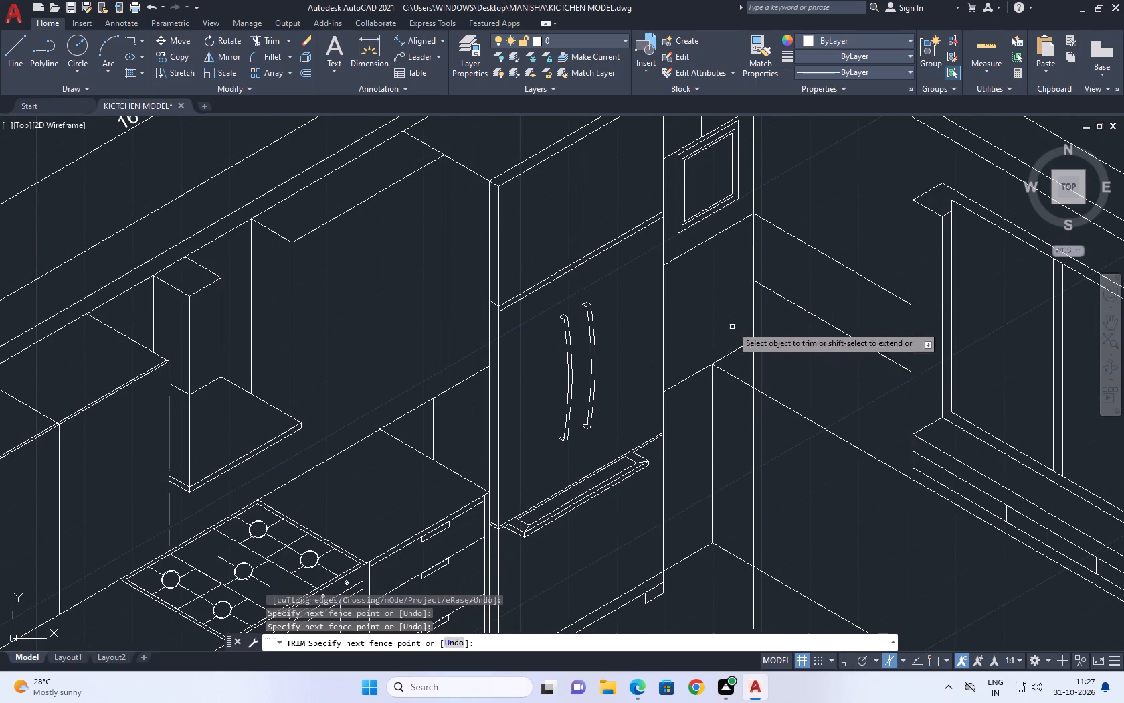
pyautogui.click(731, 370)
pyautogui.click(702, 404)
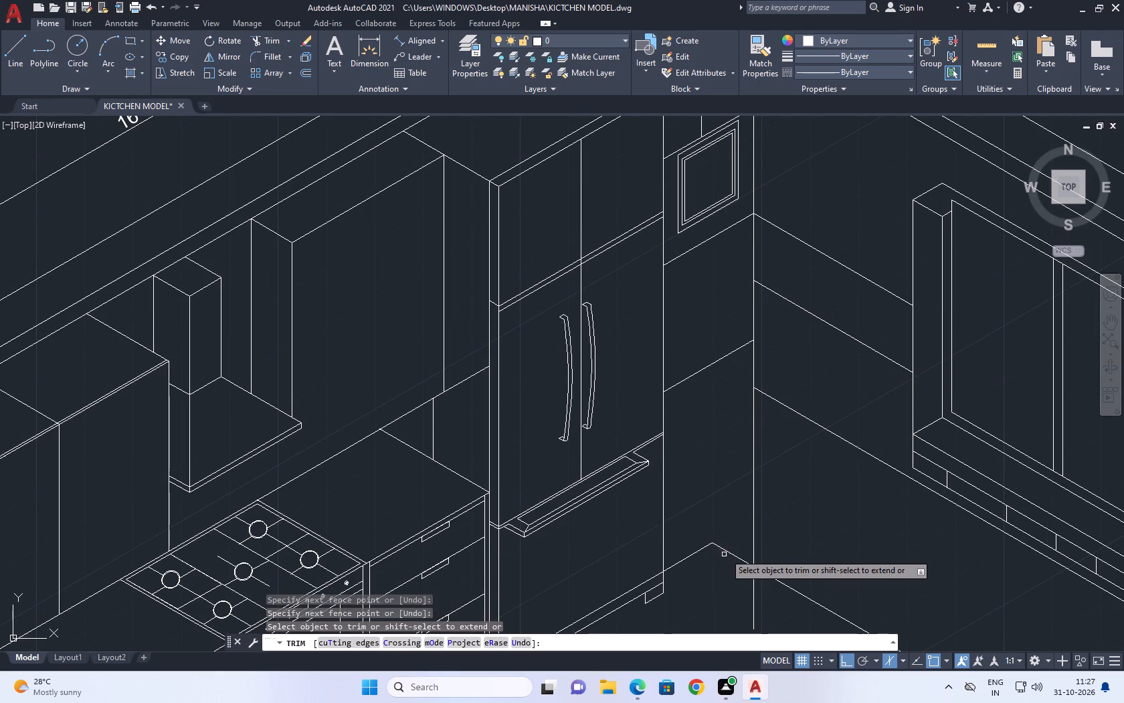
pyautogui.click(727, 550)
pyautogui.click(695, 546)
pyautogui.click(694, 566)
pyautogui.scroll(-1, 749, 499)
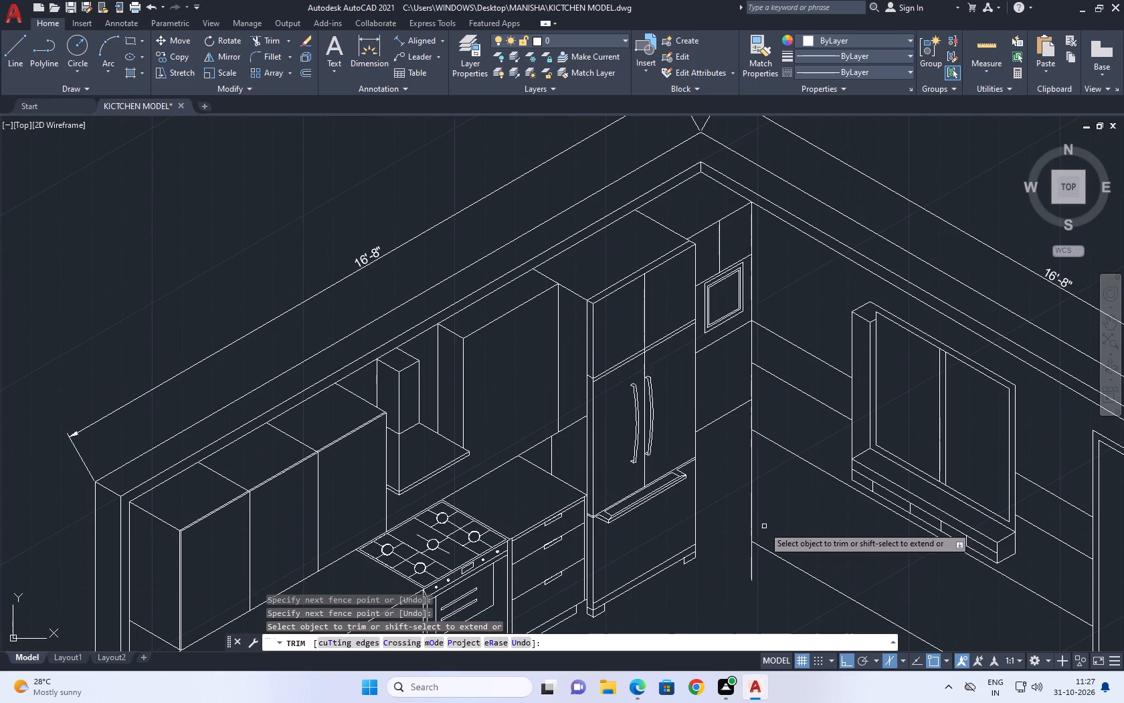
pyautogui.press('Escape')
# Extend the floor-level diagonal at the refrigerator's base to the room-corner vertical.
pyautogui.write('EX')
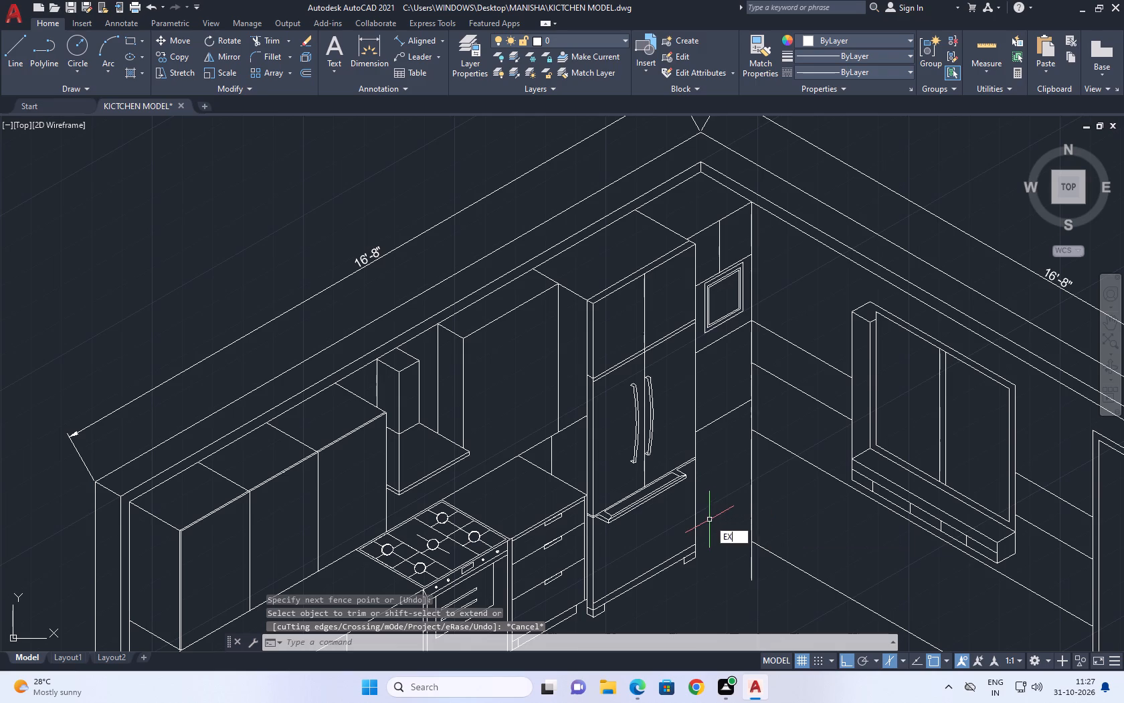
pyautogui.press('space')
pyautogui.scroll(1, 692, 554)
pyautogui.click(686, 548)
pyautogui.press('Escape')
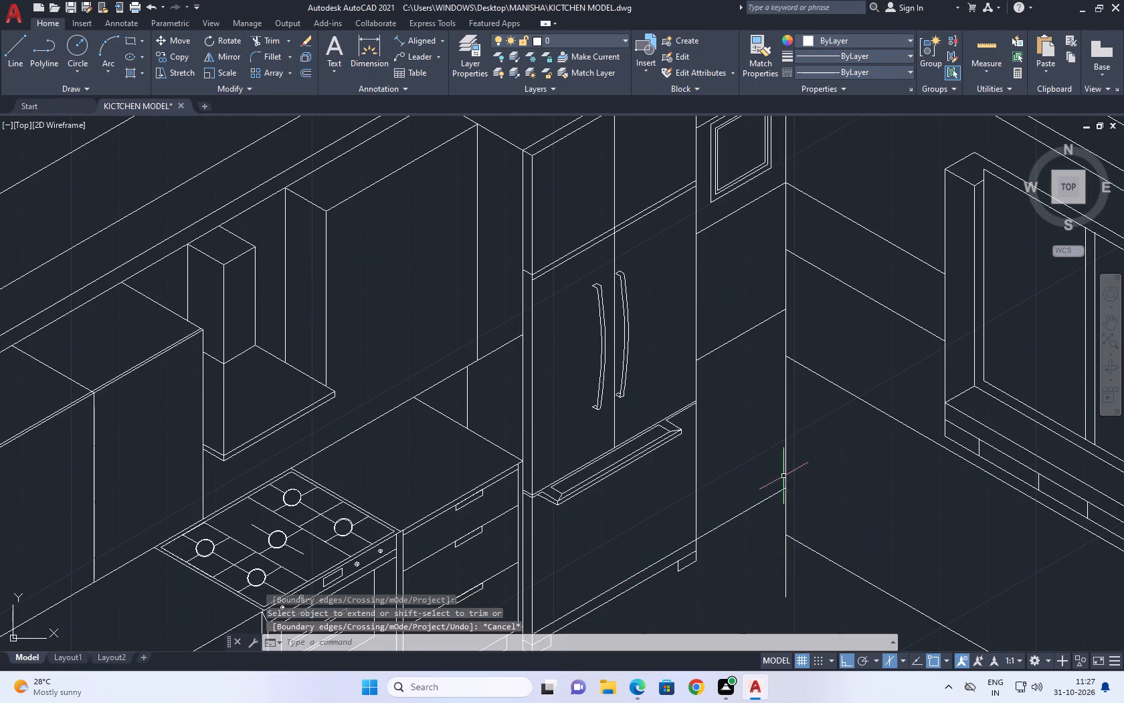
# Trim the room-corner vertical's lower end below the window-wall floor diagonal.
pyautogui.moveTo(777, 528); pyautogui.dragTo(762, 425, button='middle')
pyautogui.press('t')
pyautogui.write('R')
pyautogui.press('space')
pyautogui.click(777, 485)
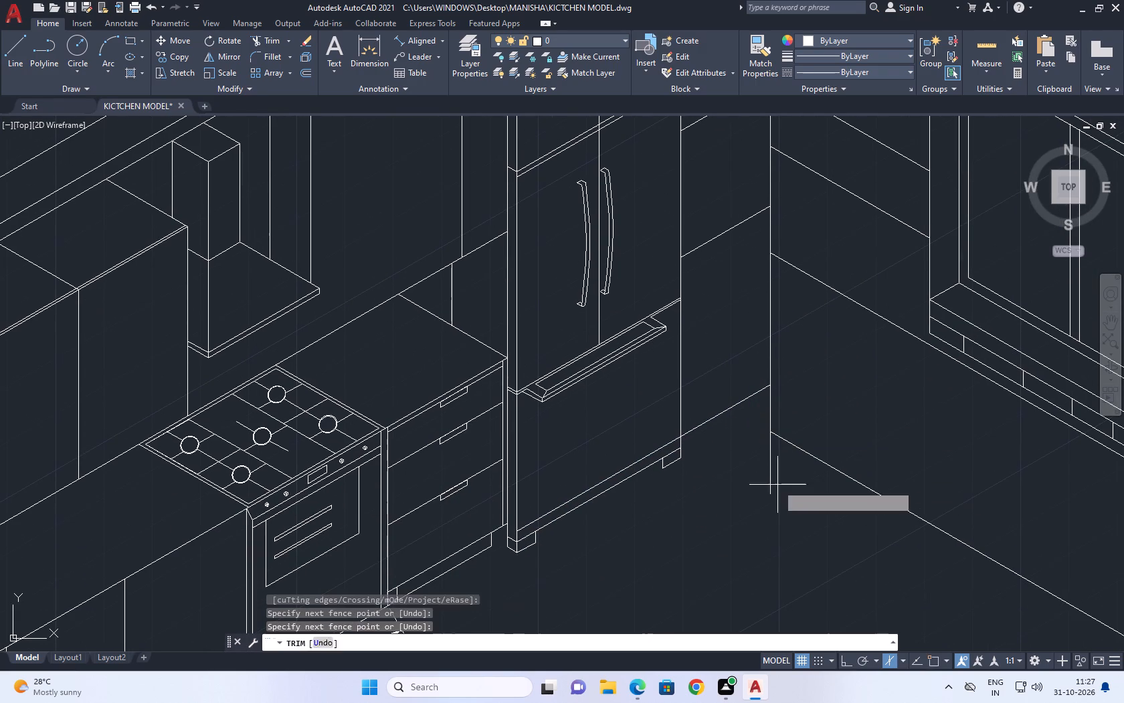
pyautogui.click(761, 461)
pyautogui.press('Escape')
# Extend the window-wall floor diagonal back to the floor line beside the refrigerator.
pyautogui.write('EX')
pyautogui.press('space')
pyautogui.click(830, 453)
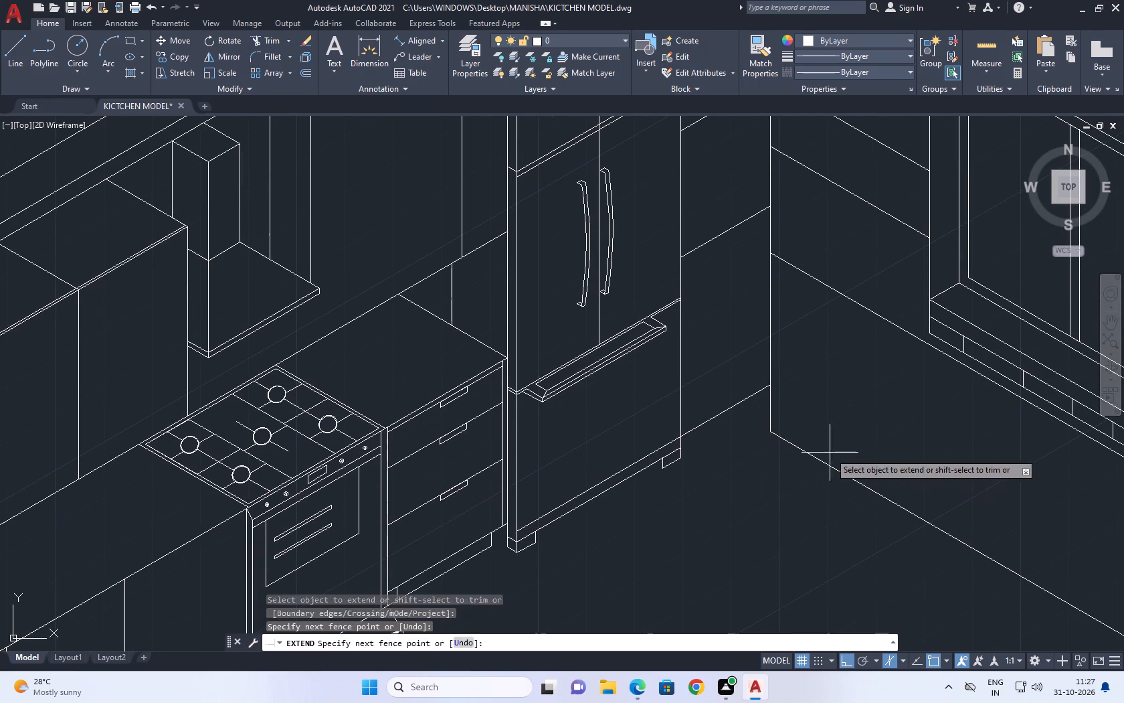
pyautogui.click(785, 492)
pyautogui.press('Escape')
# Trim the room-corner vertical below the refrigerator-wall floor line.
pyautogui.write('TR')
pyautogui.press('space')
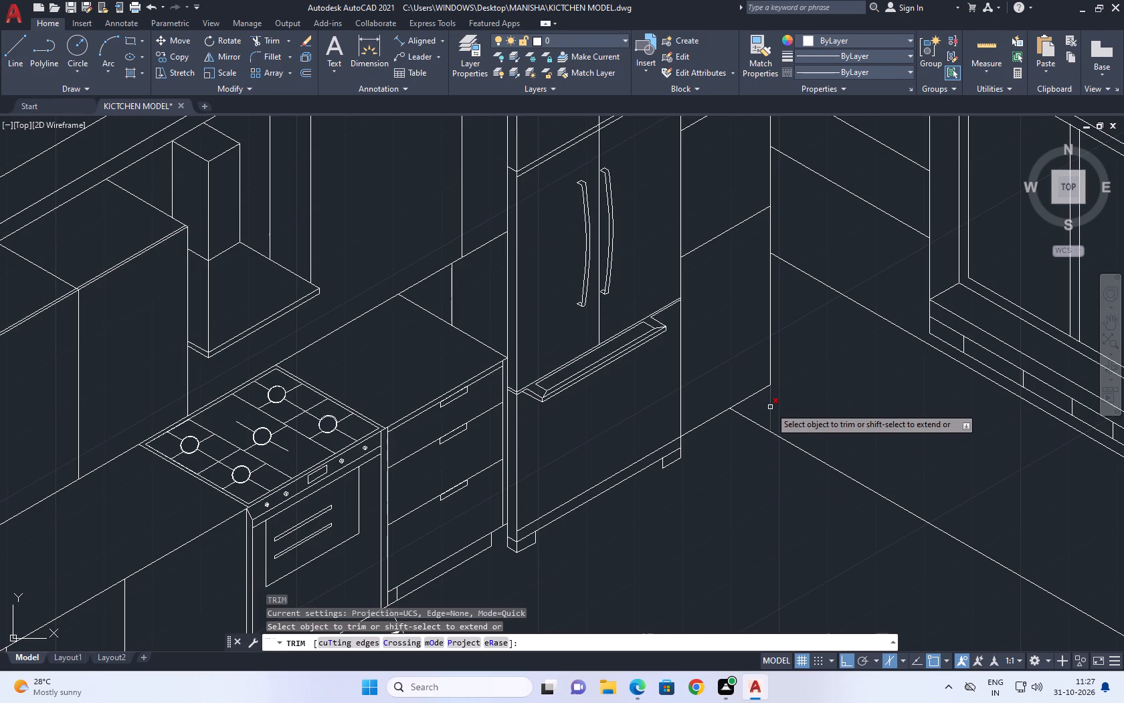
pyautogui.click(770, 407)
pyautogui.scroll(-1, 755, 392)
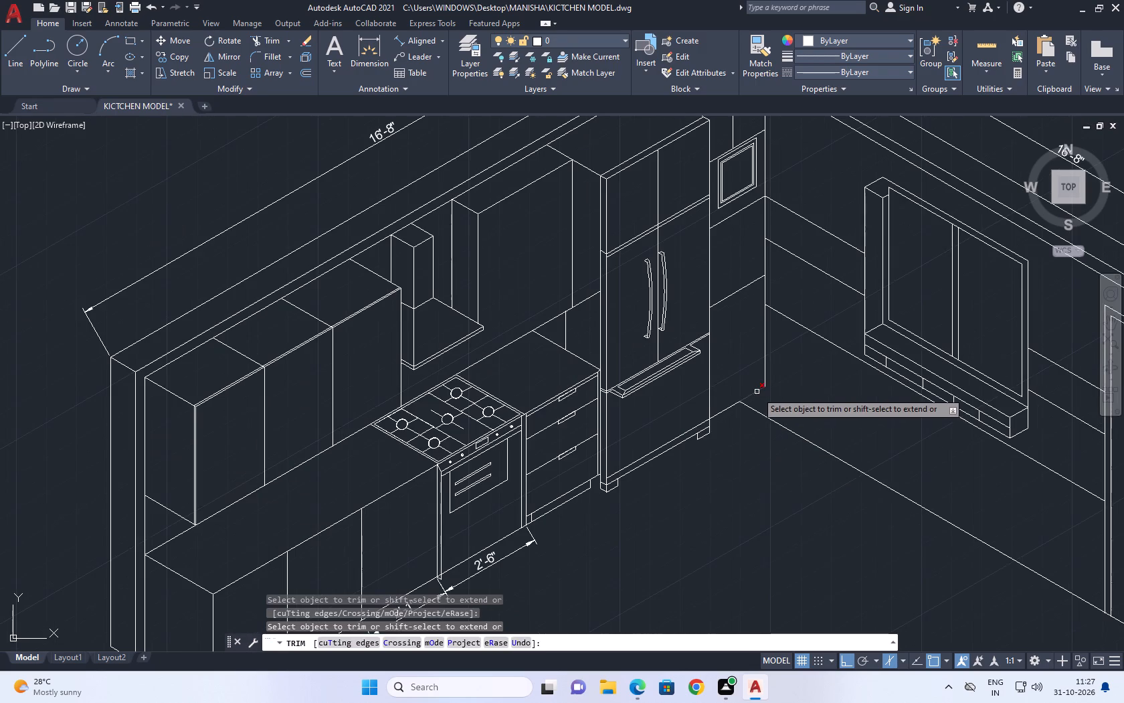
pyautogui.scroll(-3, 785, 420)
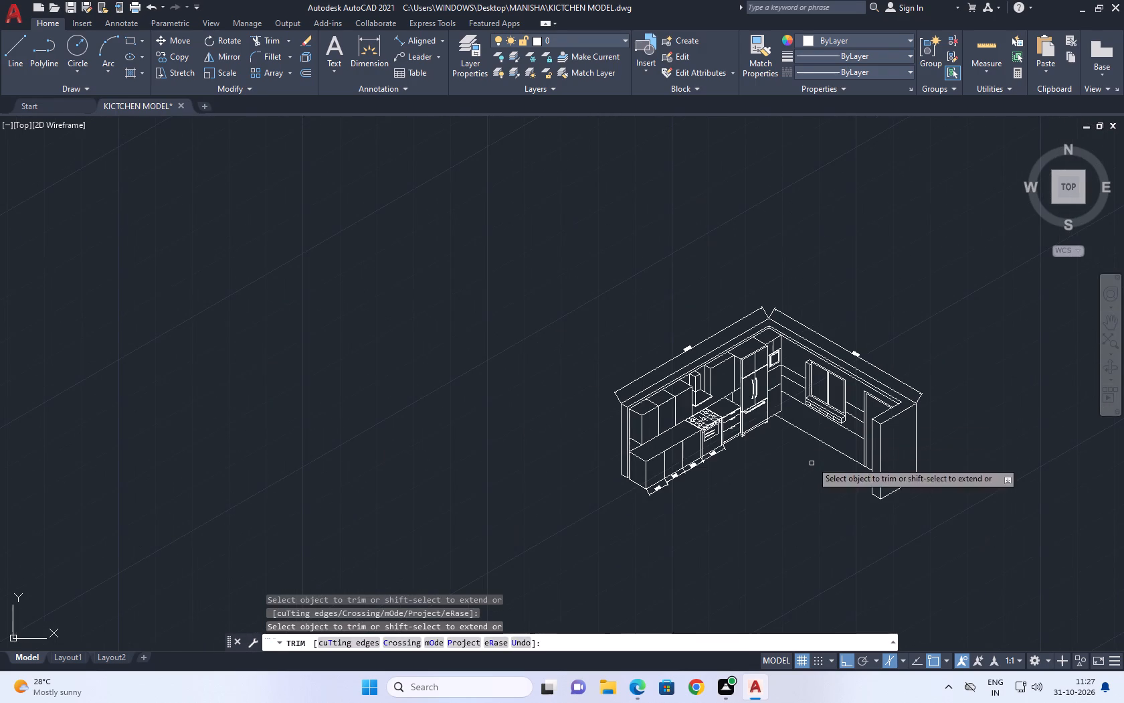
pyautogui.press('Escape')
# Move the window-wall floor diagonal about 8" at 30° so its end meets the base of the room-corner vertical.
pyautogui.scroll(2, 815, 447)
pyautogui.click(827, 441)
pyautogui.moveTo(790, 408); pyautogui.dragTo(753, 524, button='middle')
pyautogui.press('m')
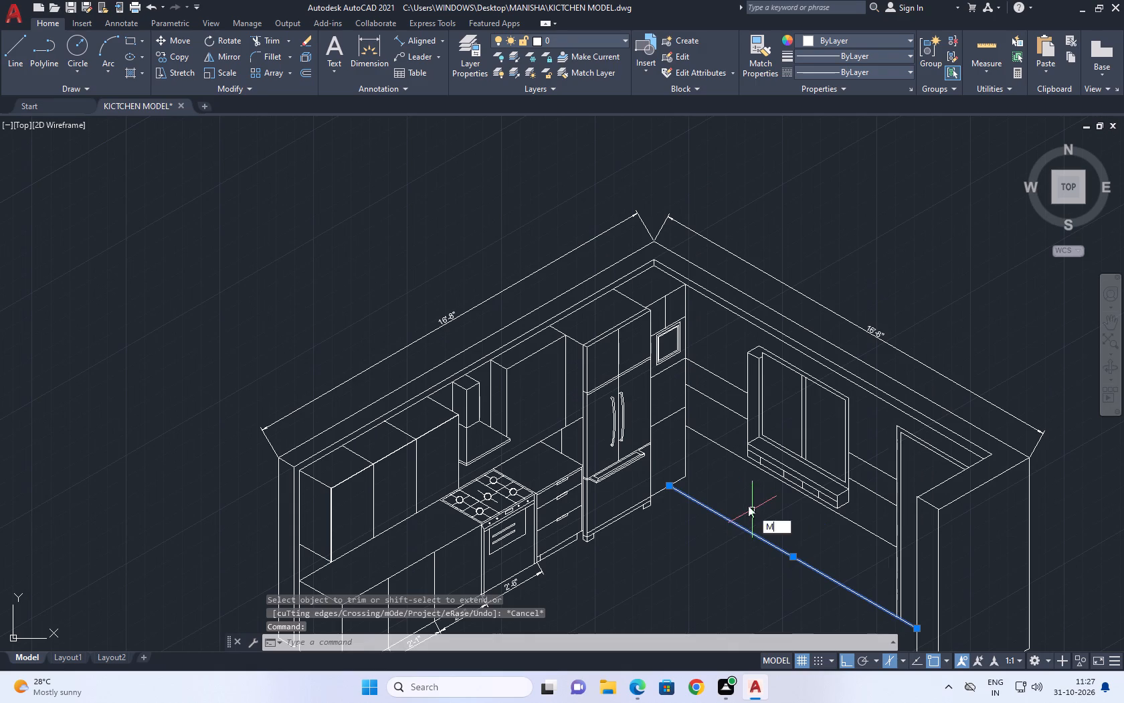
pyautogui.press('space')
pyautogui.click(670, 487)
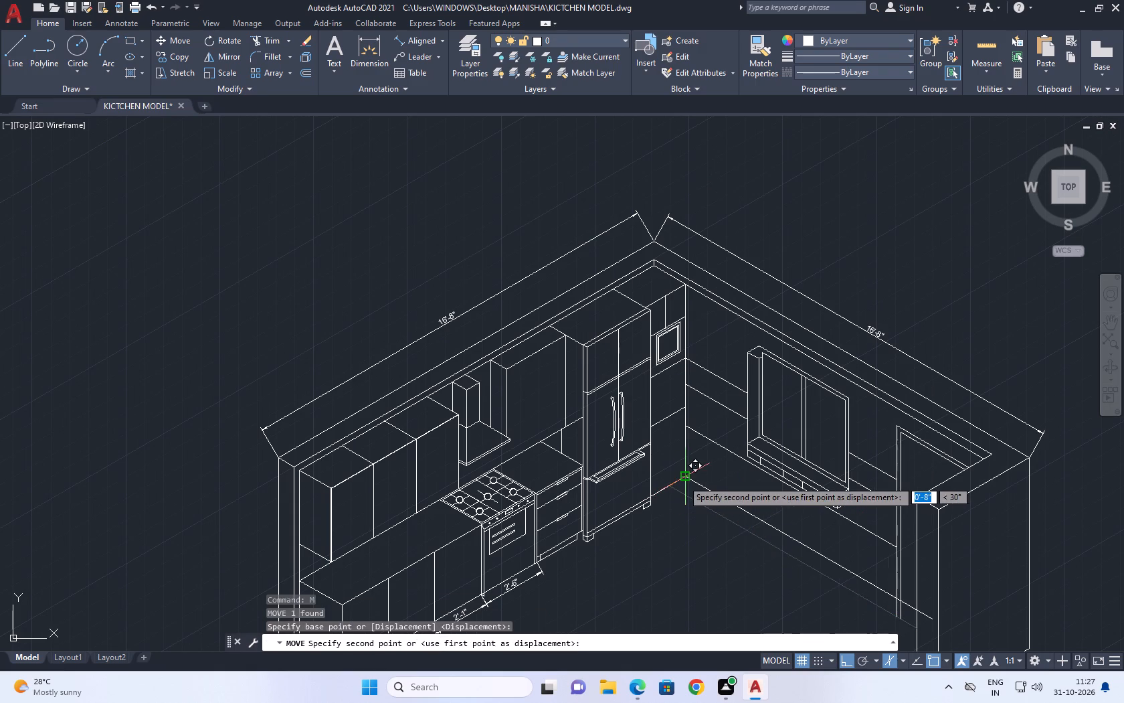
pyautogui.click(684, 479)
pyautogui.press('Escape')
# Trim the moved floor diagonal past the pier's edge and the two door-frame verticals' ends below the diagonal.
pyautogui.press('t')
pyautogui.press('r')
pyautogui.press('space')
pyautogui.moveTo(915, 586); pyautogui.dragTo(840, 435, button='middle')
pyautogui.scroll(2, 826, 463)
pyautogui.click(871, 454)
pyautogui.moveTo(882, 501); pyautogui.dragTo(884, 520)
pyautogui.click(844, 459)
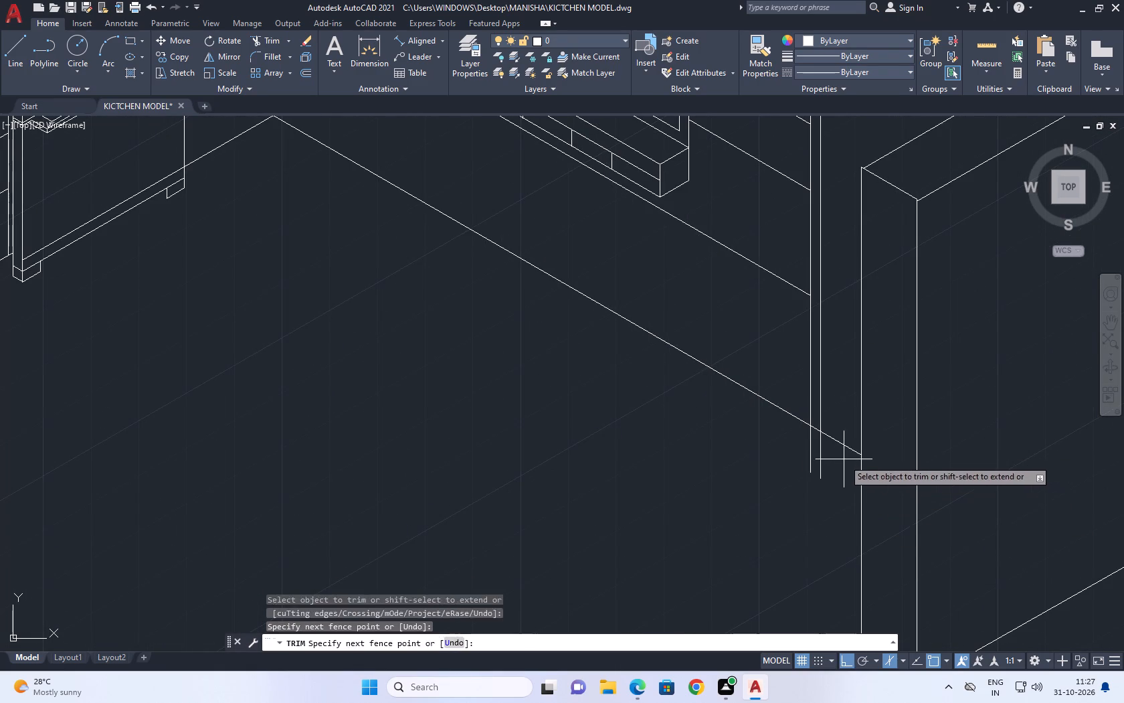
pyautogui.click(767, 443)
pyautogui.scroll(-4, 817, 465)
pyautogui.press('Escape')
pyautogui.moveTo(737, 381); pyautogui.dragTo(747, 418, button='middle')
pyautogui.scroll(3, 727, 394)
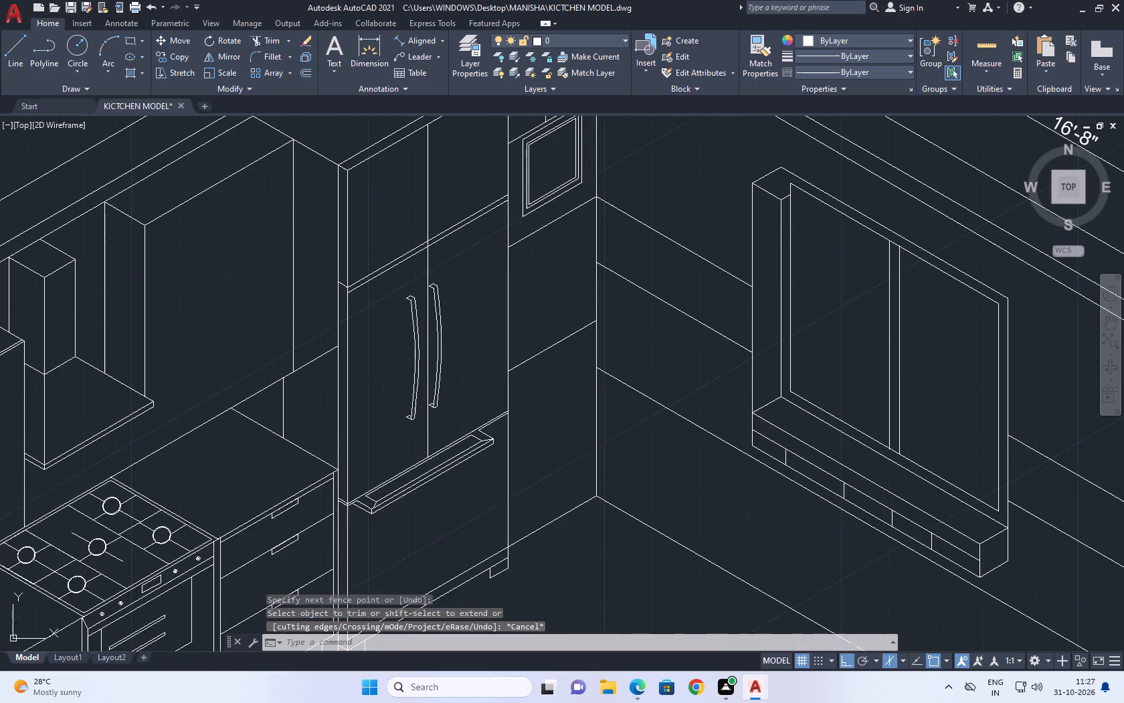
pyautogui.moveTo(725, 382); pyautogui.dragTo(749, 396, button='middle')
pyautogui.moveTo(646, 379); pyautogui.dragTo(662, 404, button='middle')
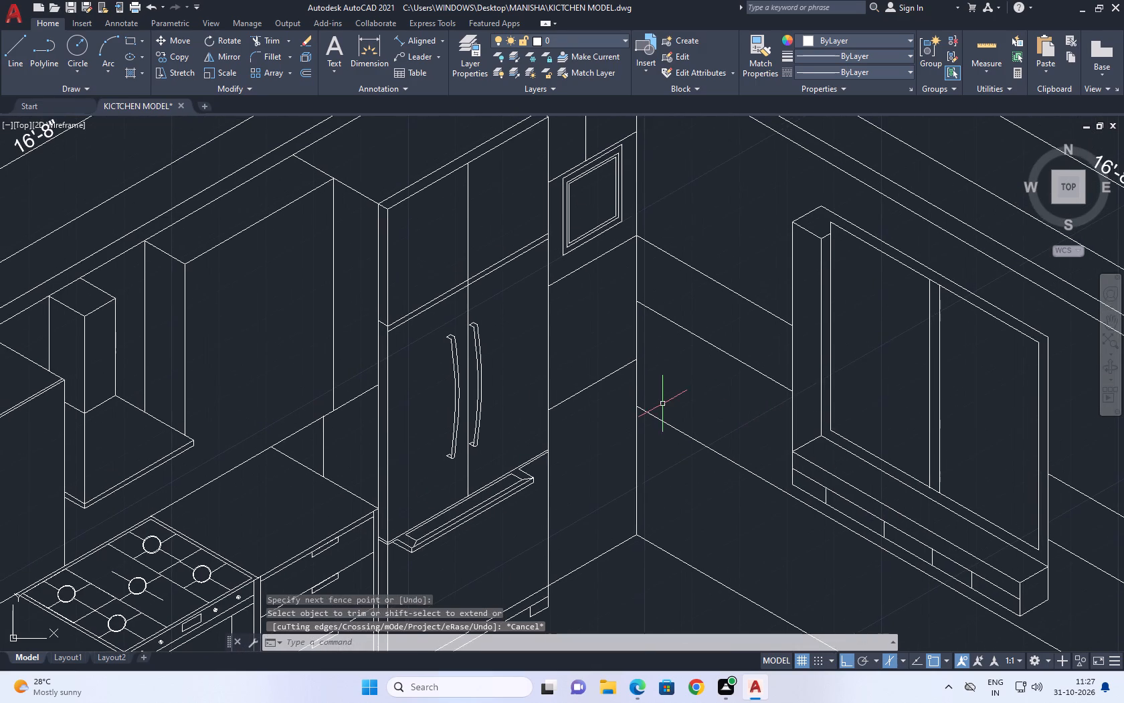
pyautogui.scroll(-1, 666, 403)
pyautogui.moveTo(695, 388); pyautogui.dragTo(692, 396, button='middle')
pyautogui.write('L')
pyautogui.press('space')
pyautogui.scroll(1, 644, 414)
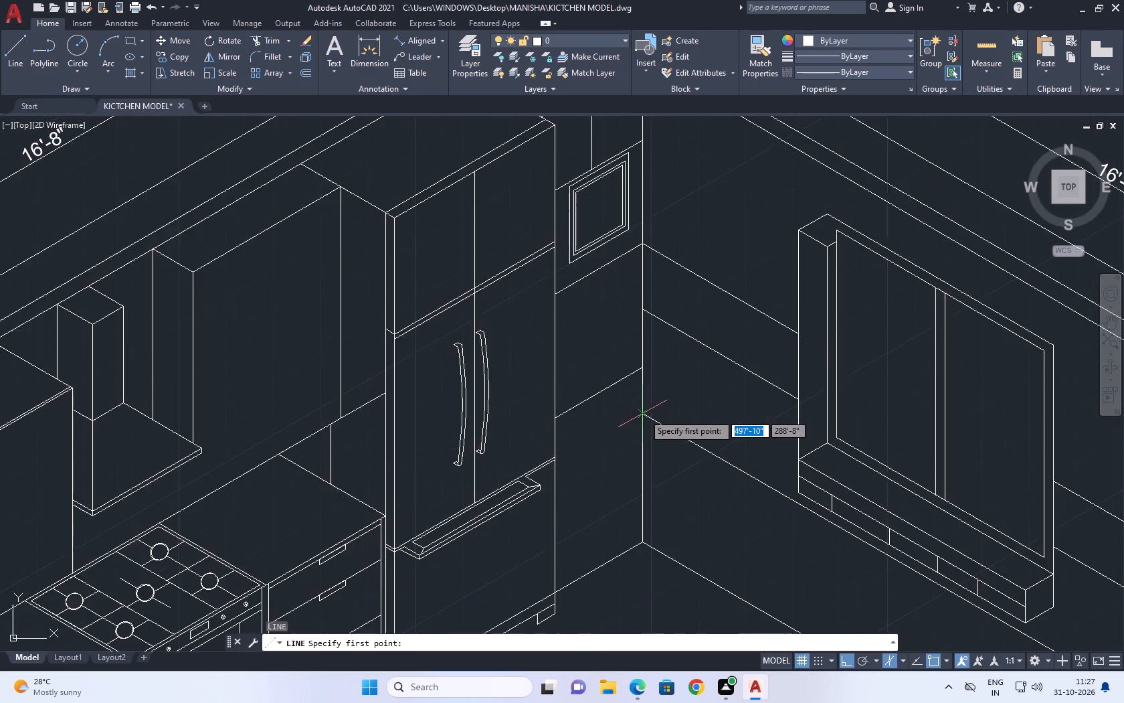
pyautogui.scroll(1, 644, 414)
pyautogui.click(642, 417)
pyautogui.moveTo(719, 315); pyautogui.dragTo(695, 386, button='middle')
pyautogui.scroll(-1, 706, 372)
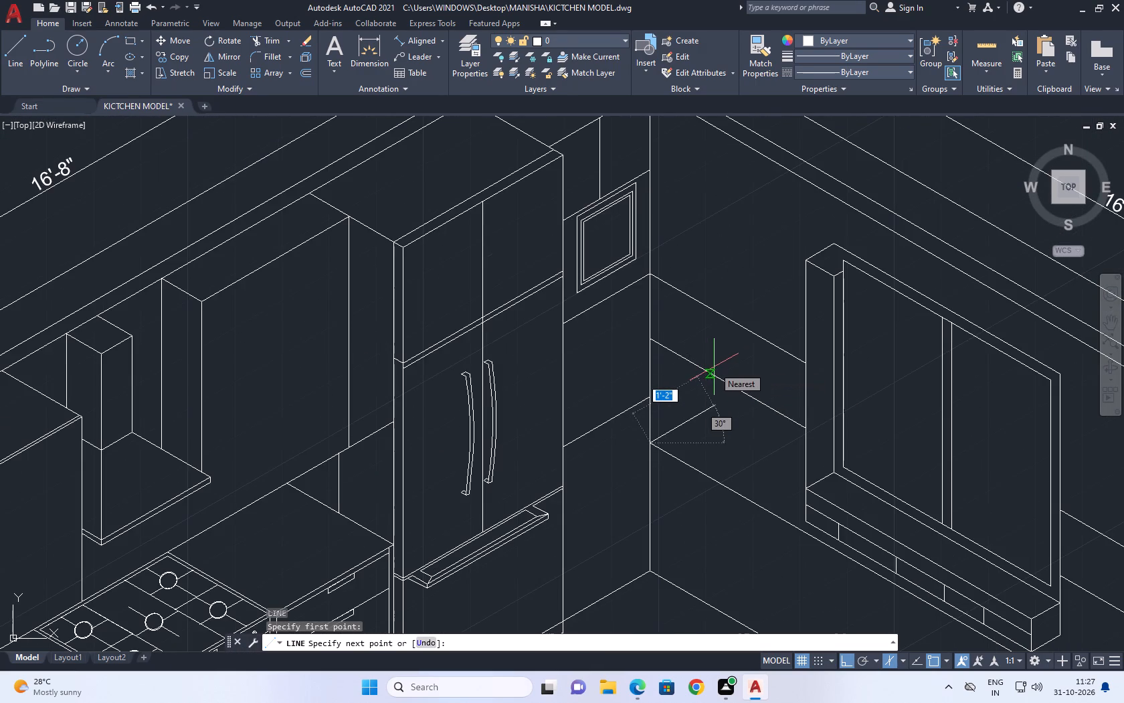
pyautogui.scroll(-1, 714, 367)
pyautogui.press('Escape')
# Draw an isometric line about 1'-6" long from the window-wall counter line's end at the room corner to the refrigerator's side edge.
pyautogui.press('space')
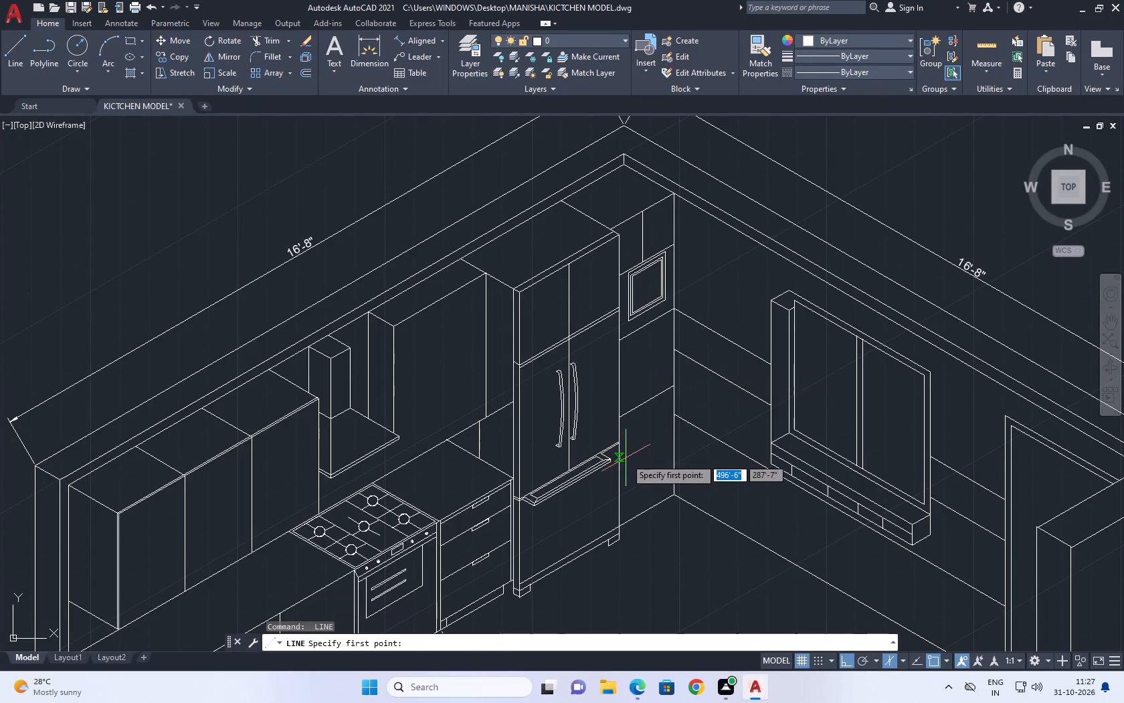
pyautogui.moveTo(646, 437); pyautogui.dragTo(637, 445, button='middle')
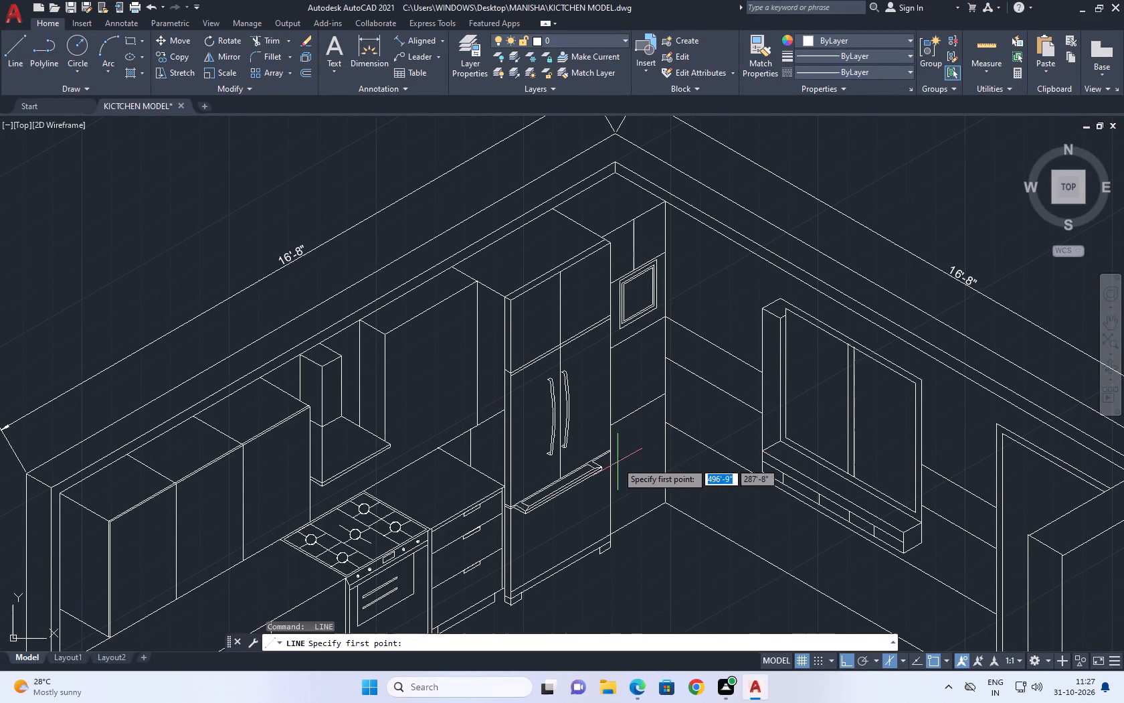
pyautogui.scroll(2, 662, 422)
pyautogui.click(670, 427)
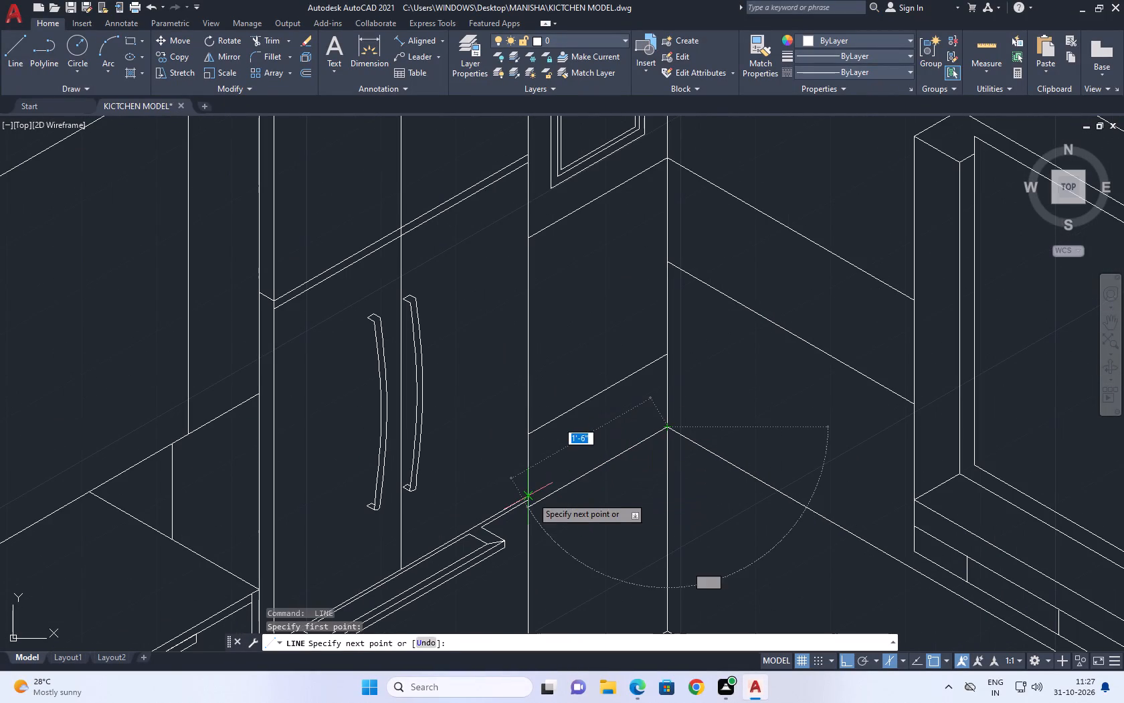
pyautogui.scroll(1, 530, 507)
pyautogui.click(521, 514)
pyautogui.press('Escape')
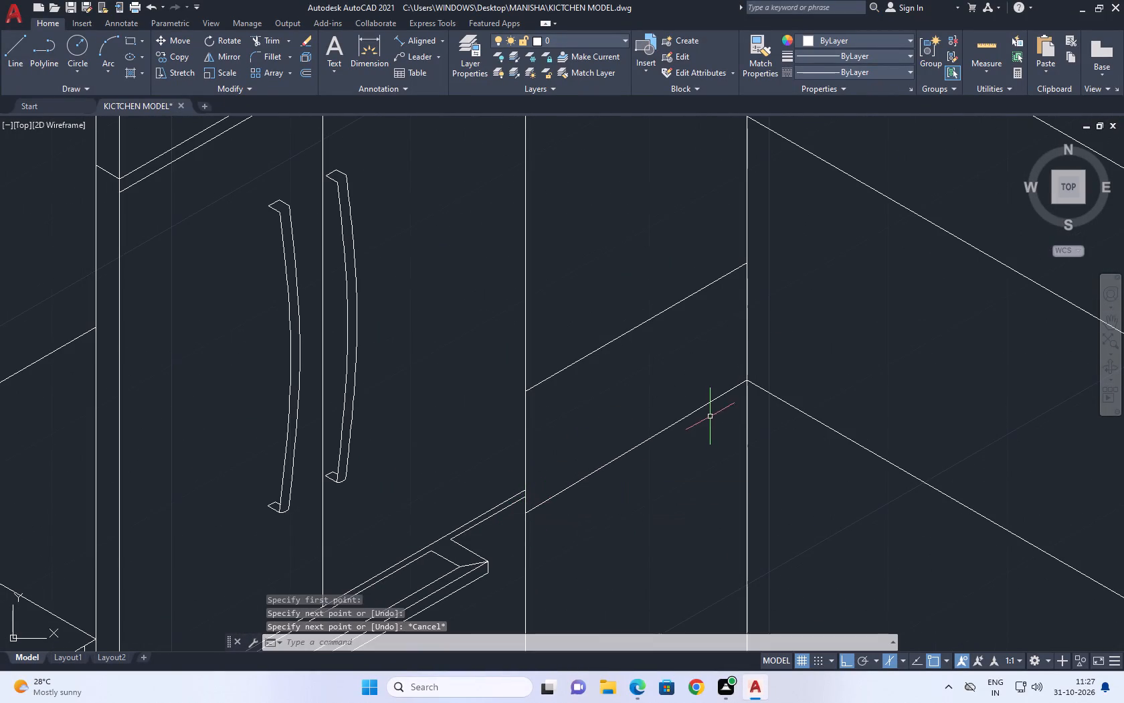
# Draw an isometric line parallel to the window wall, from the short counter line's end at the refrigerator's side edge to beyond the pier.
pyautogui.scroll(-2, 720, 342)
pyautogui.moveTo(785, 321); pyautogui.dragTo(707, 323, button='middle')
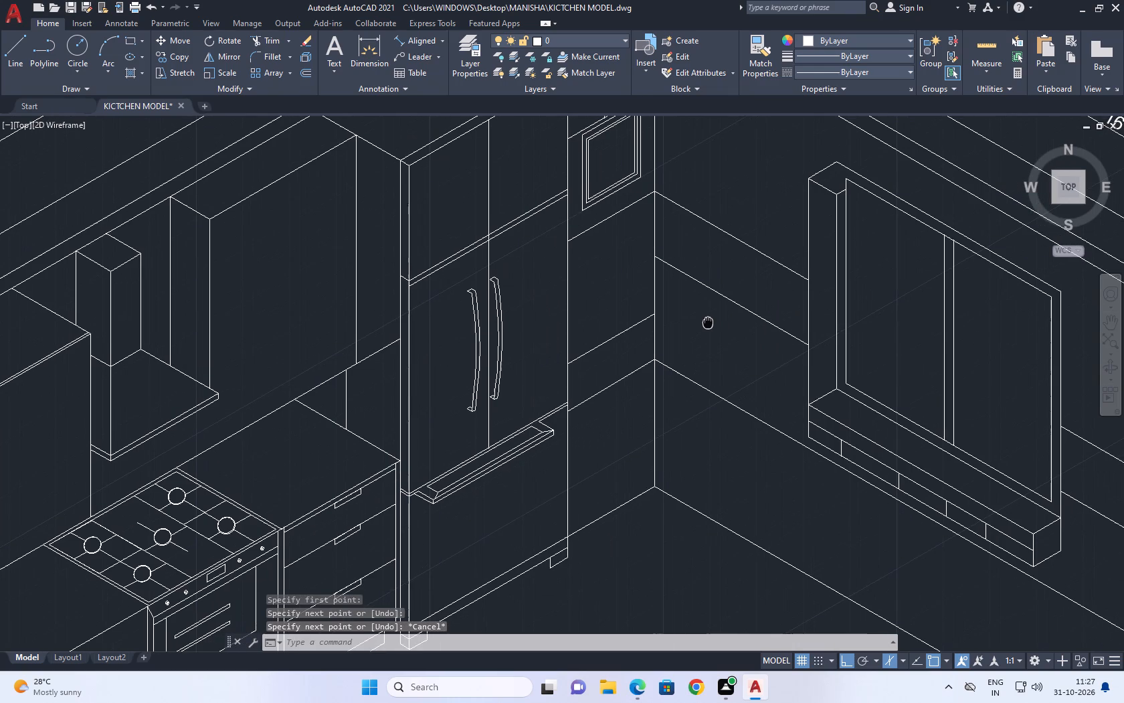
pyautogui.moveTo(707, 323); pyautogui.dragTo(701, 321, button='middle')
pyautogui.scroll(-1, 717, 351)
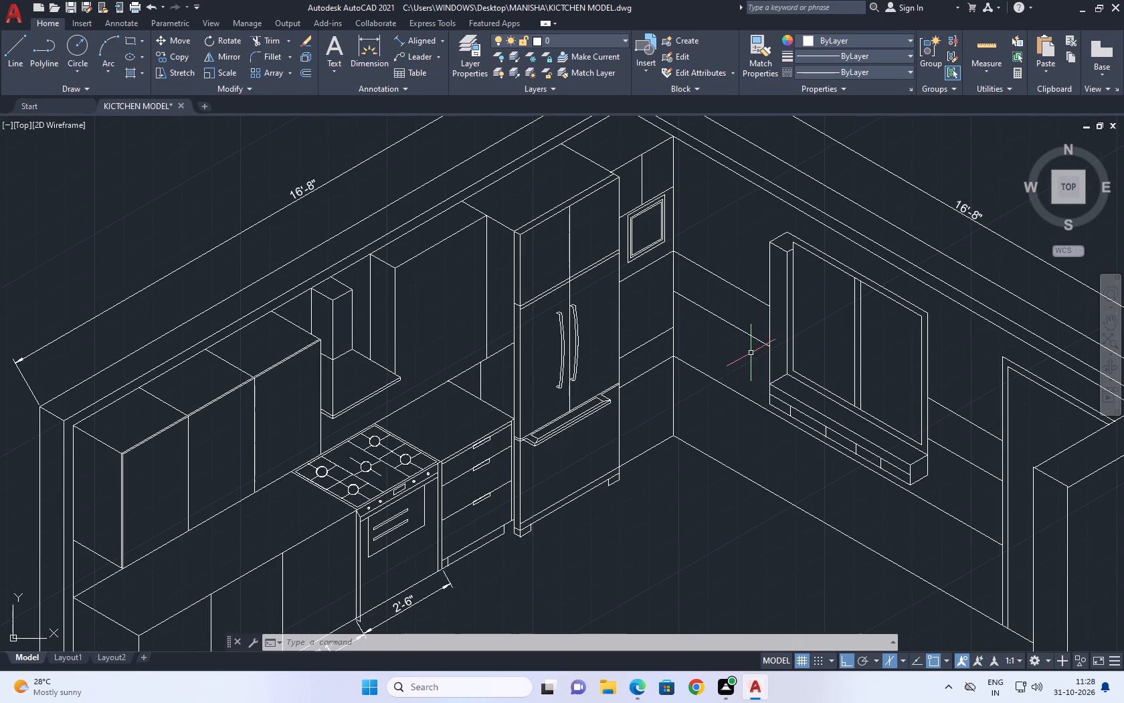
pyautogui.moveTo(731, 323); pyautogui.dragTo(747, 379, button='middle')
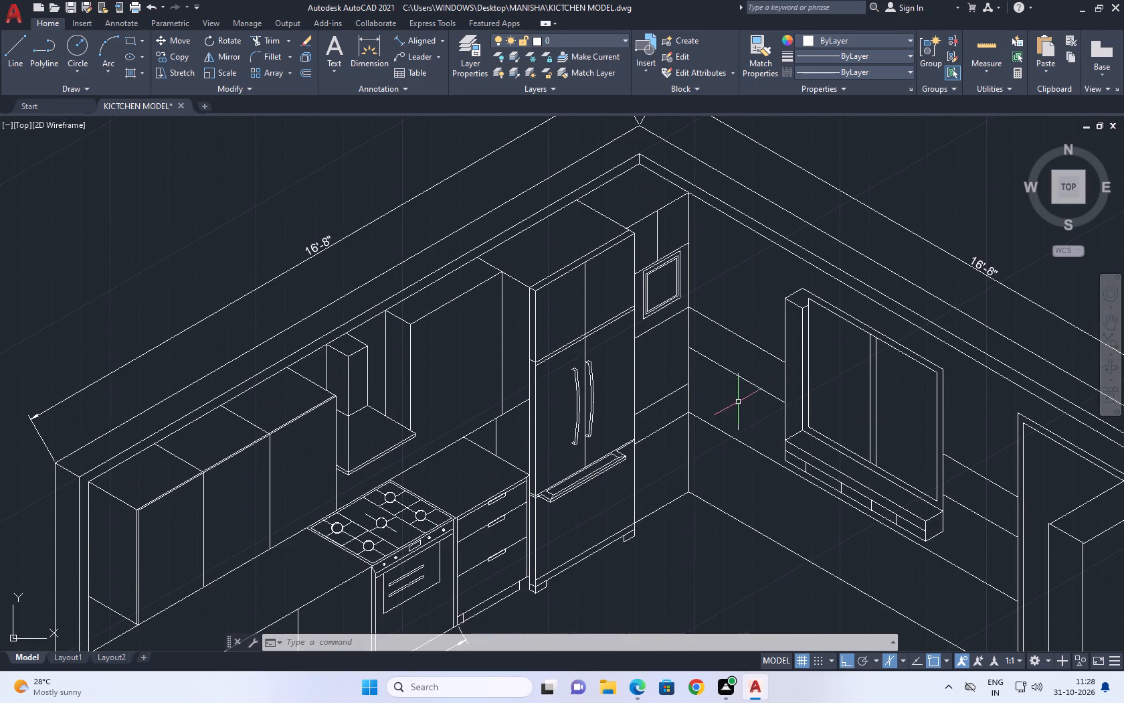
pyautogui.press('Escape')
pyautogui.moveTo(733, 384); pyautogui.dragTo(748, 260, button='middle')
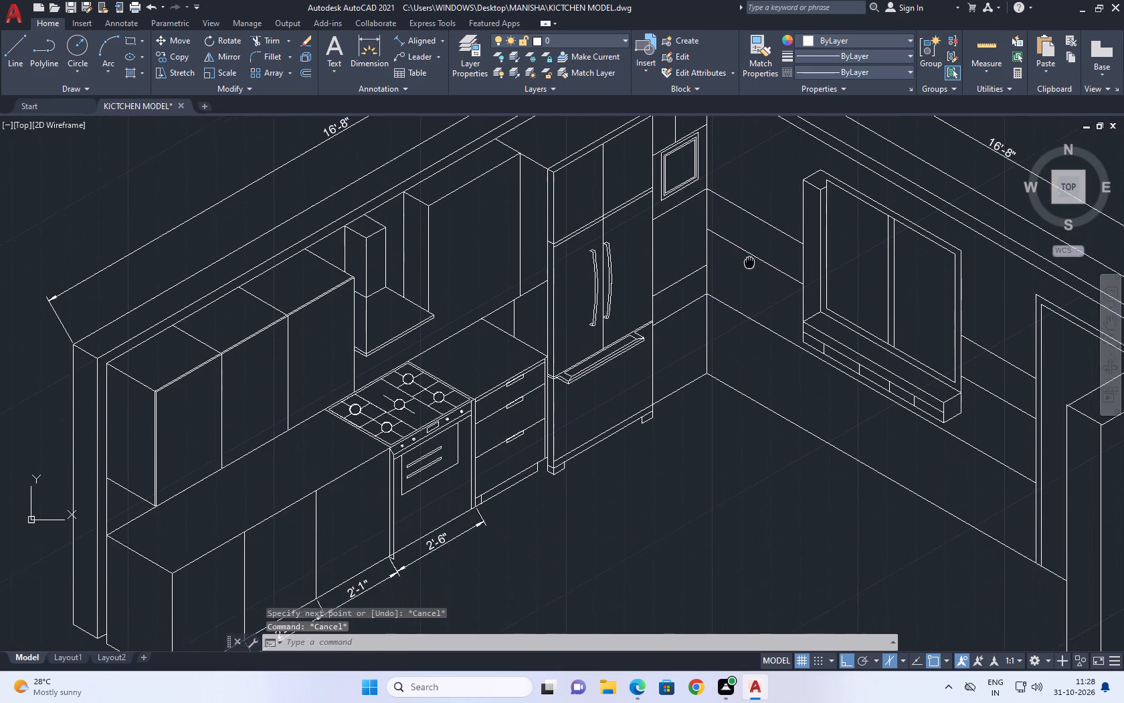
pyautogui.moveTo(748, 260); pyautogui.dragTo(726, 214, button='middle')
pyautogui.moveTo(767, 362); pyautogui.dragTo(736, 337, button='middle')
pyautogui.write('L')
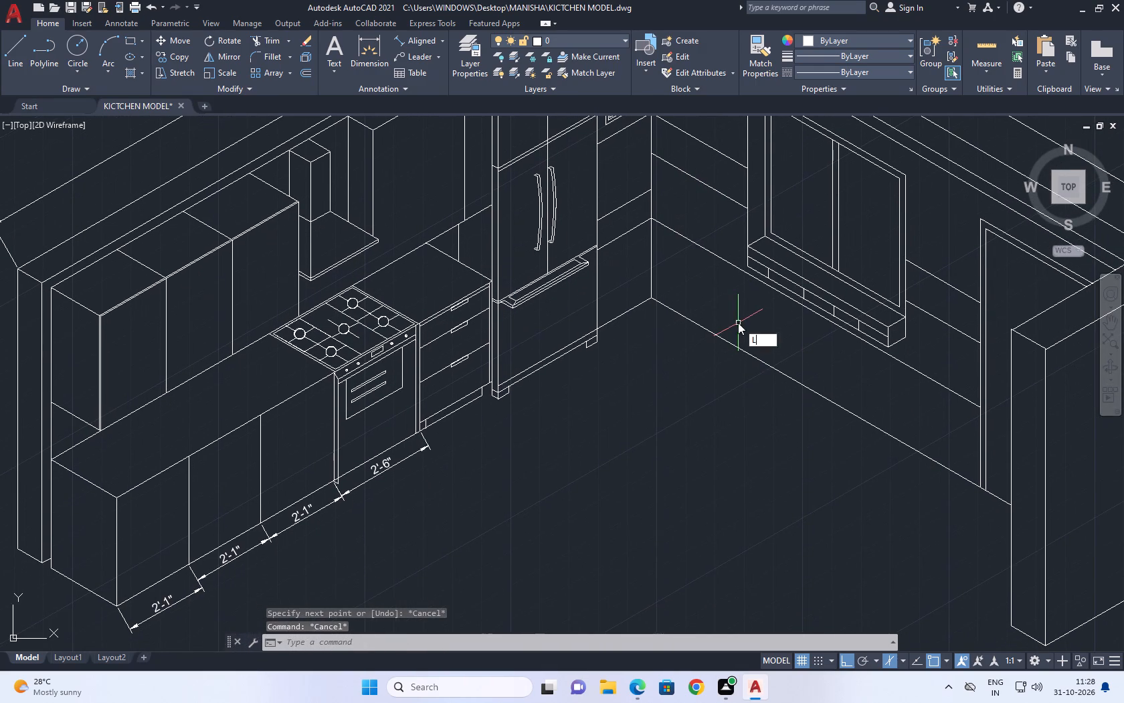
pyautogui.press('space')
pyautogui.click(597, 249)
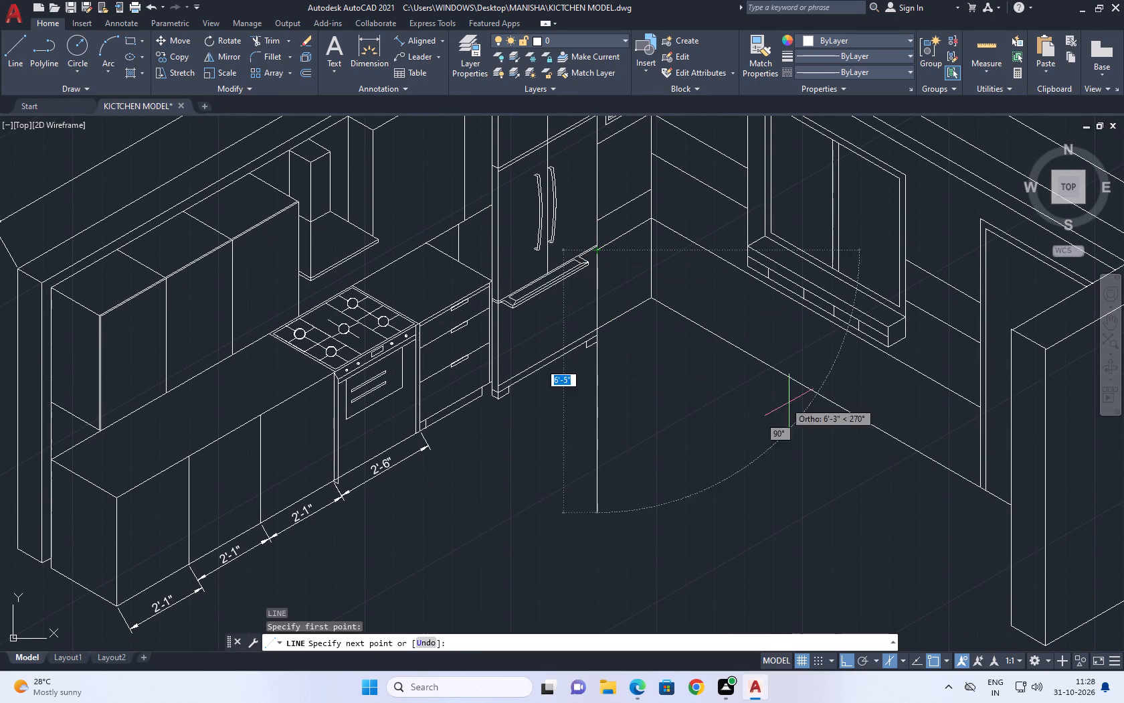
pyautogui.press('F5')
pyautogui.moveTo(897, 454); pyautogui.dragTo(771, 402, button='middle')
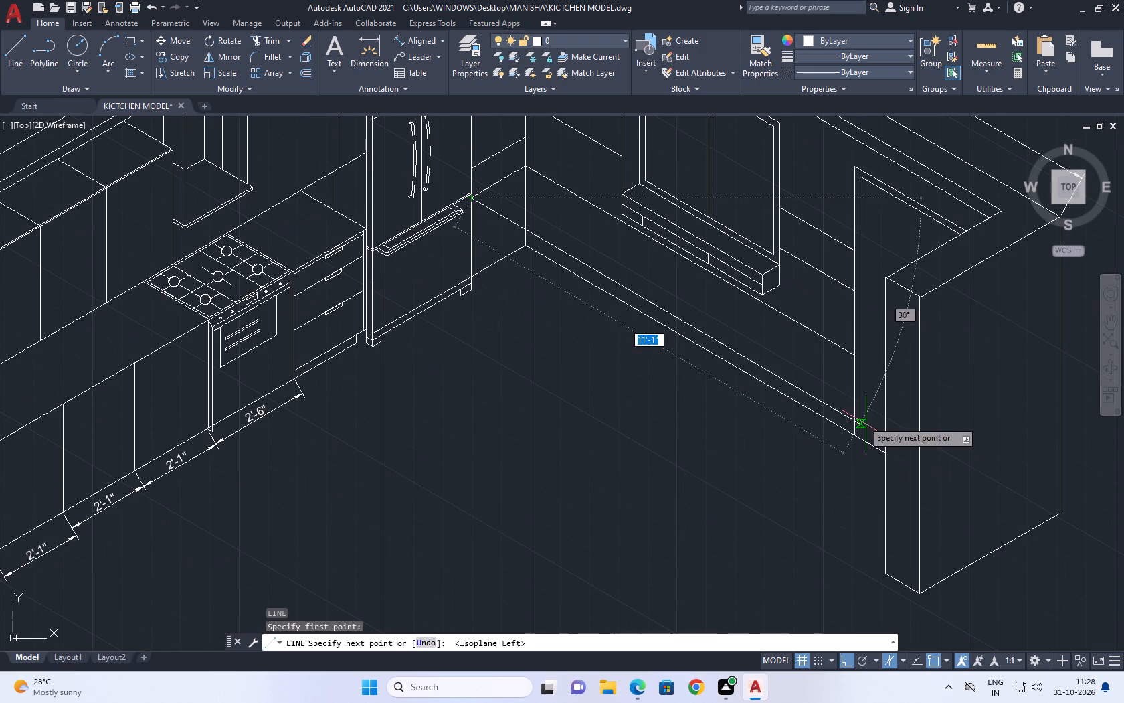
pyautogui.click(969, 483)
pyautogui.press('Escape')
# Trim the new counter front line past the pier's near vertical edge.
pyautogui.moveTo(909, 406); pyautogui.dragTo(913, 424, button='middle')
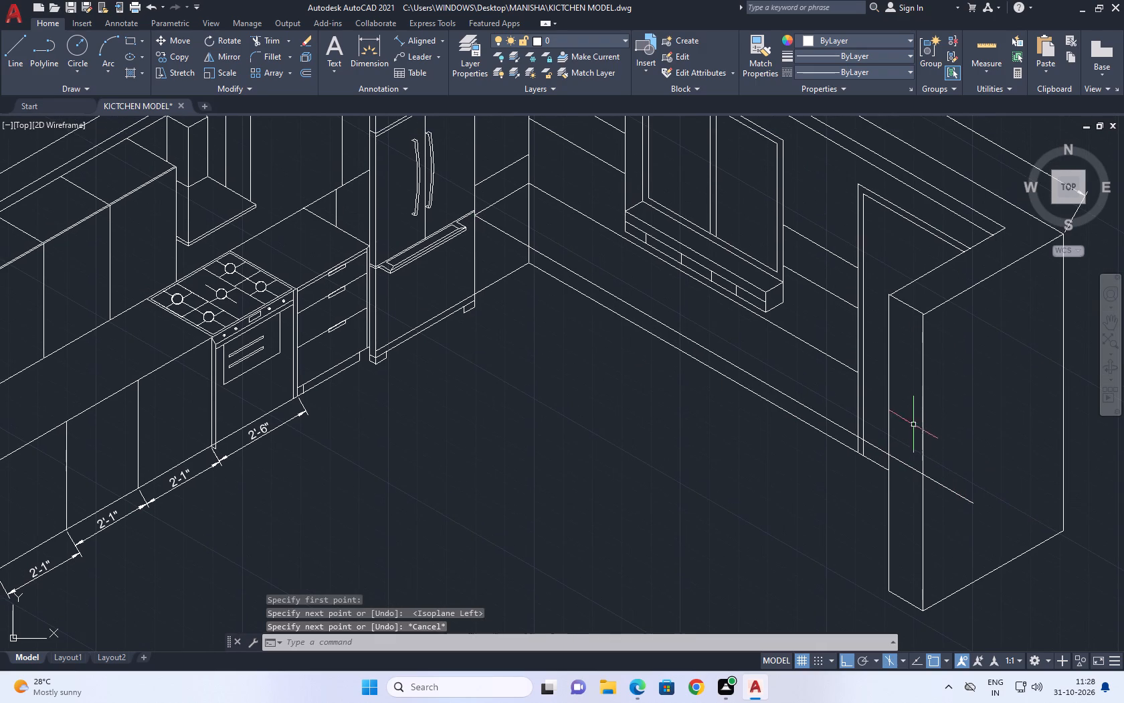
pyautogui.write('TR')
pyautogui.press('space')
pyautogui.click(939, 471)
pyautogui.click(957, 524)
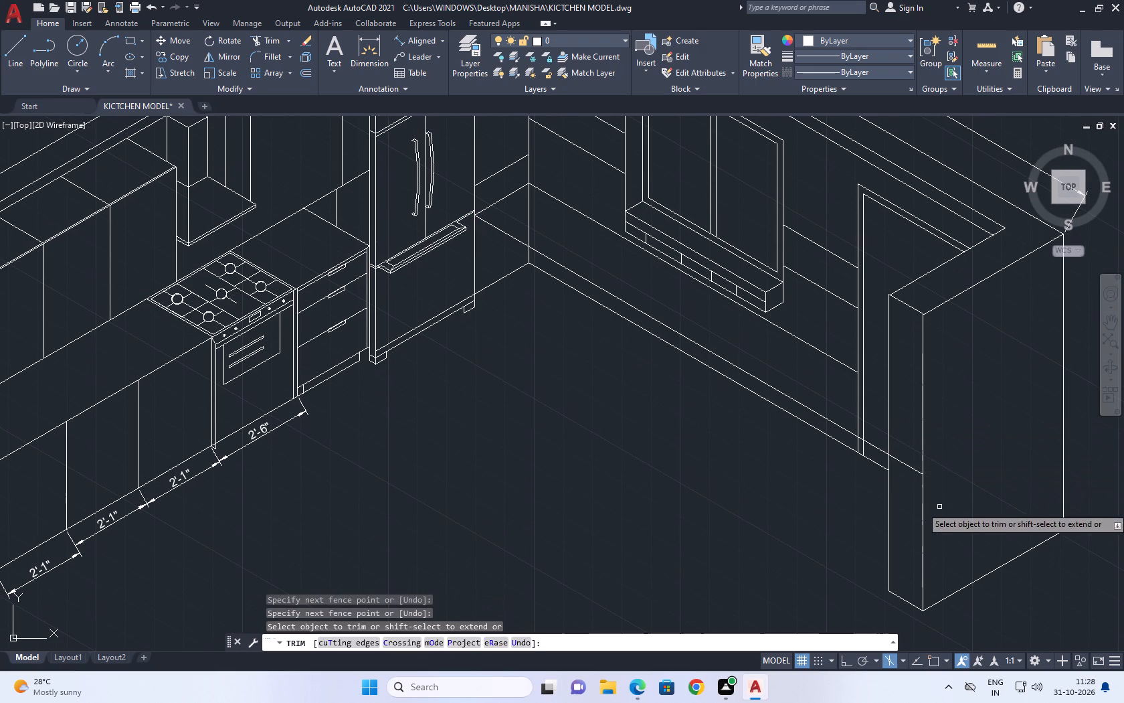
pyautogui.click(906, 462)
pyautogui.press('Escape')
# Draw an isometric counter end line about 2'-9" long at 210° from the window-wall counter line's end at the door frame.
pyautogui.moveTo(833, 374); pyautogui.dragTo(842, 423, button='middle')
pyautogui.write('L')
pyautogui.press('space')
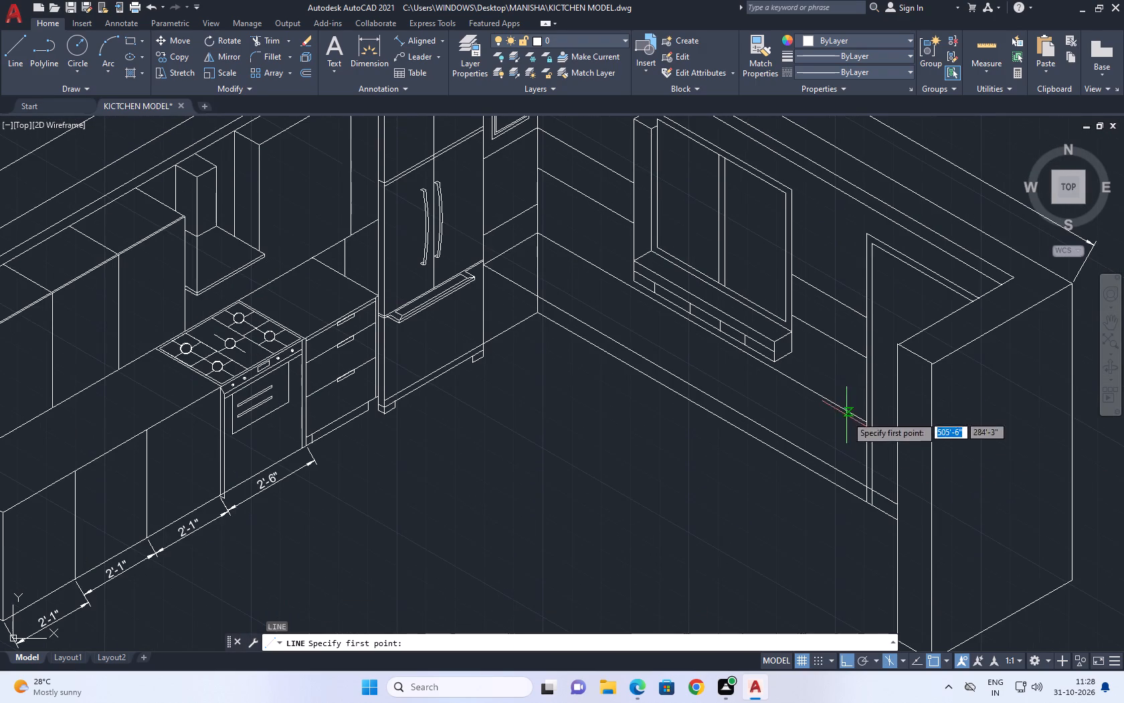
pyautogui.moveTo(886, 433); pyautogui.dragTo(865, 430, button='middle')
pyautogui.scroll(2, 856, 431)
pyautogui.click(824, 407)
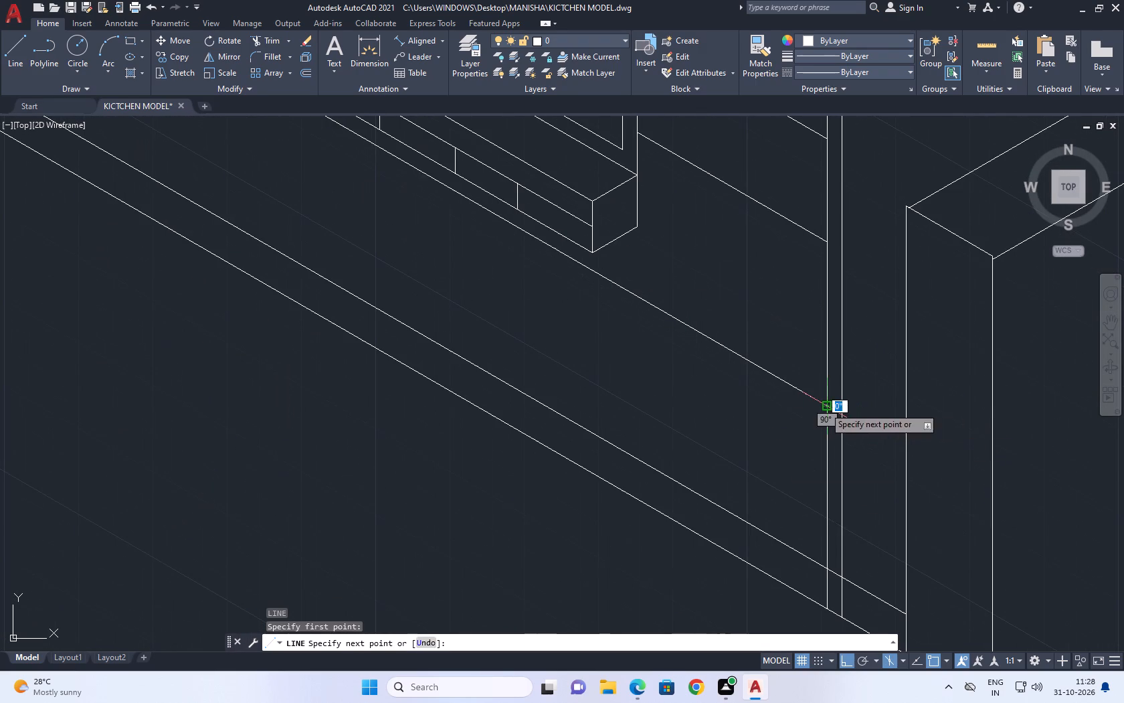
pyautogui.click(523, 562)
pyautogui.moveTo(638, 457); pyautogui.dragTo(681, 352, button='middle')
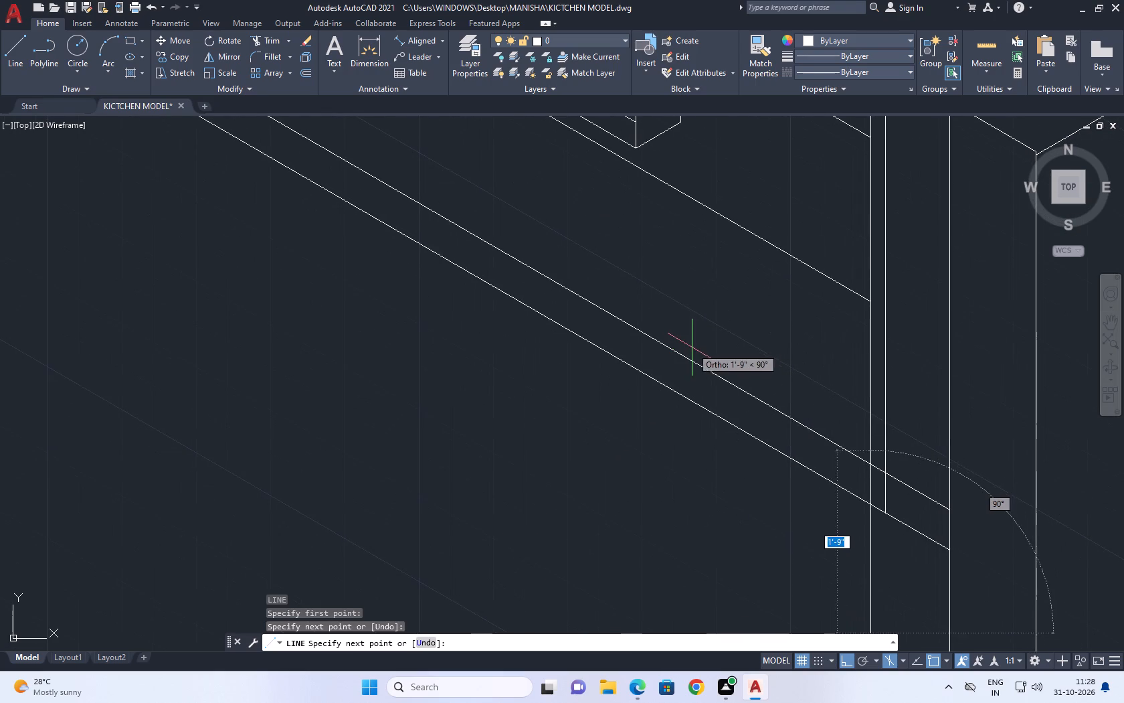
pyautogui.hotkey('ctrl', 'z')
pyautogui.press('5')
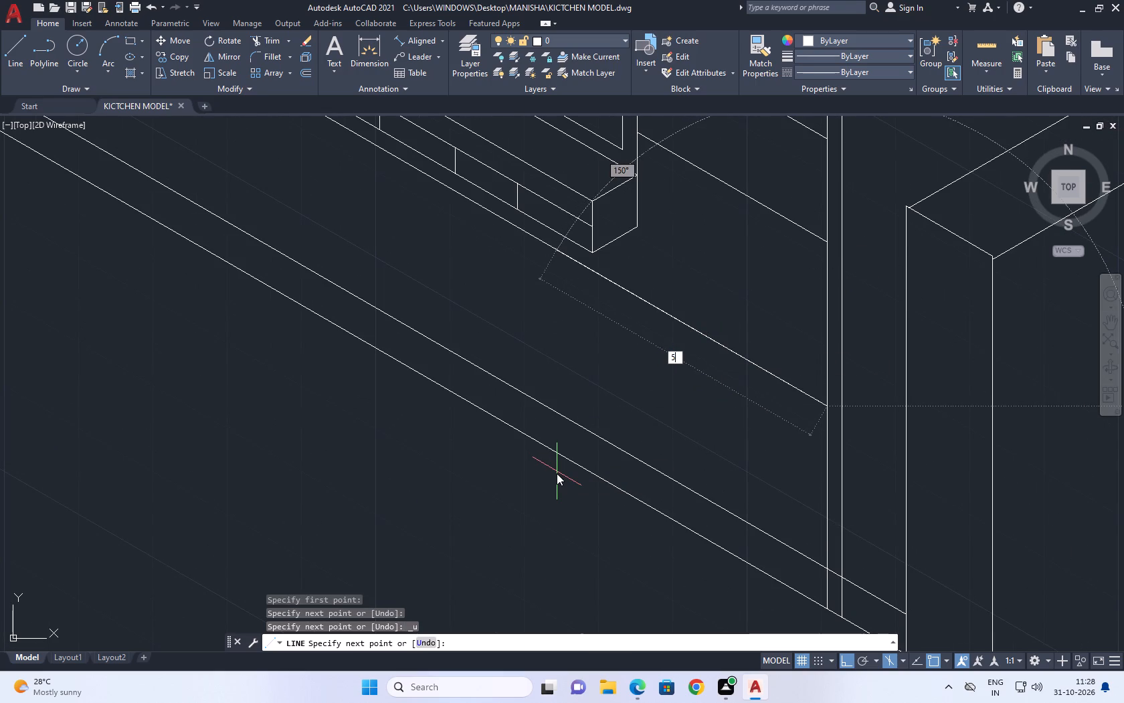
pyautogui.press('Escape')
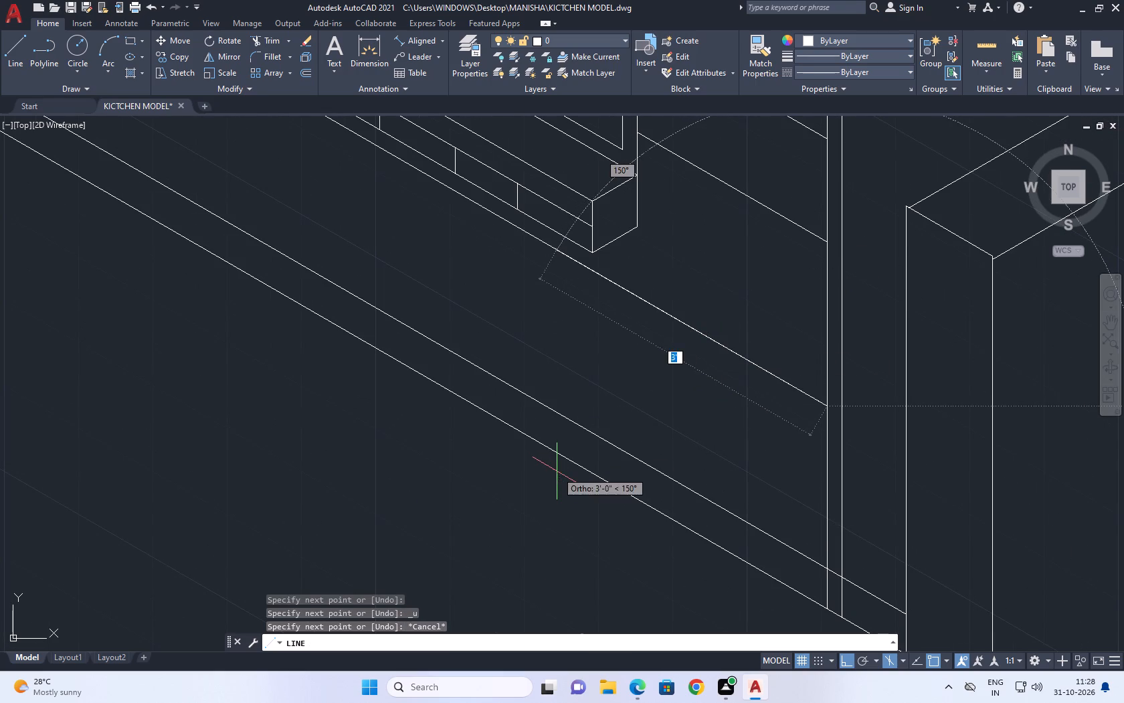
pyautogui.press('F5')
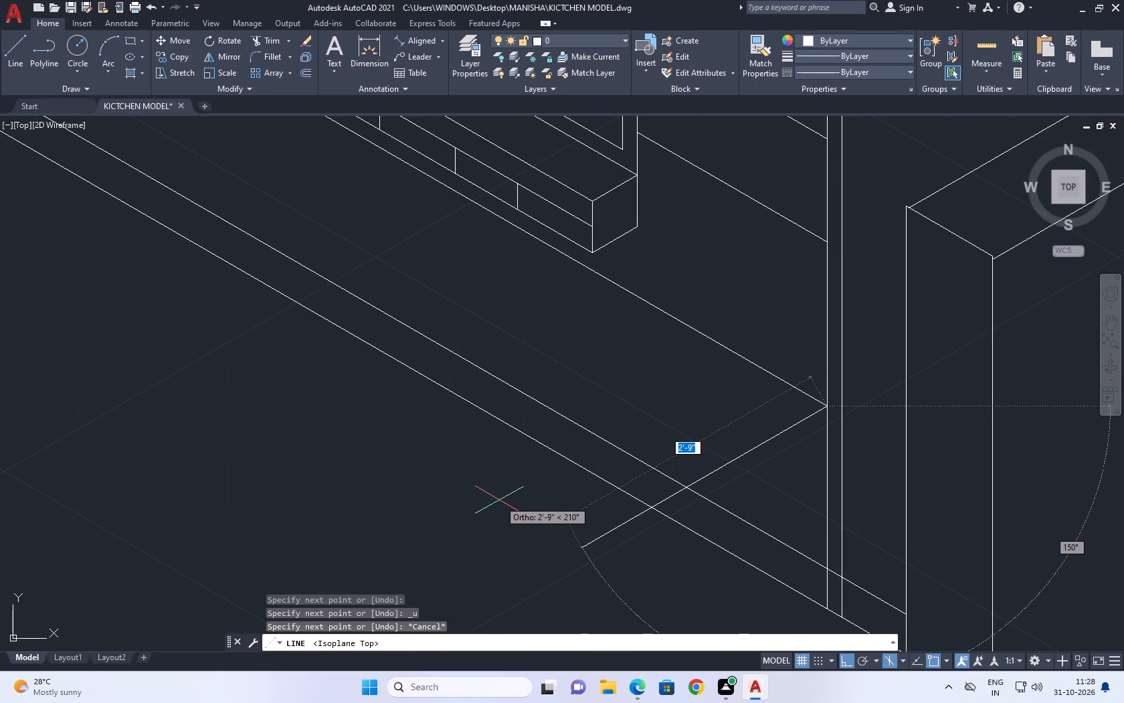
pyautogui.click(499, 503)
pyautogui.press('Escape')
# Trim the counter front line and the floor diagonal between the new counter end line and the pier, including the piece within the door frame.
pyautogui.moveTo(639, 534); pyautogui.dragTo(638, 456, button='middle')
pyautogui.write('TR')
pyautogui.press('space')
pyautogui.click(748, 434)
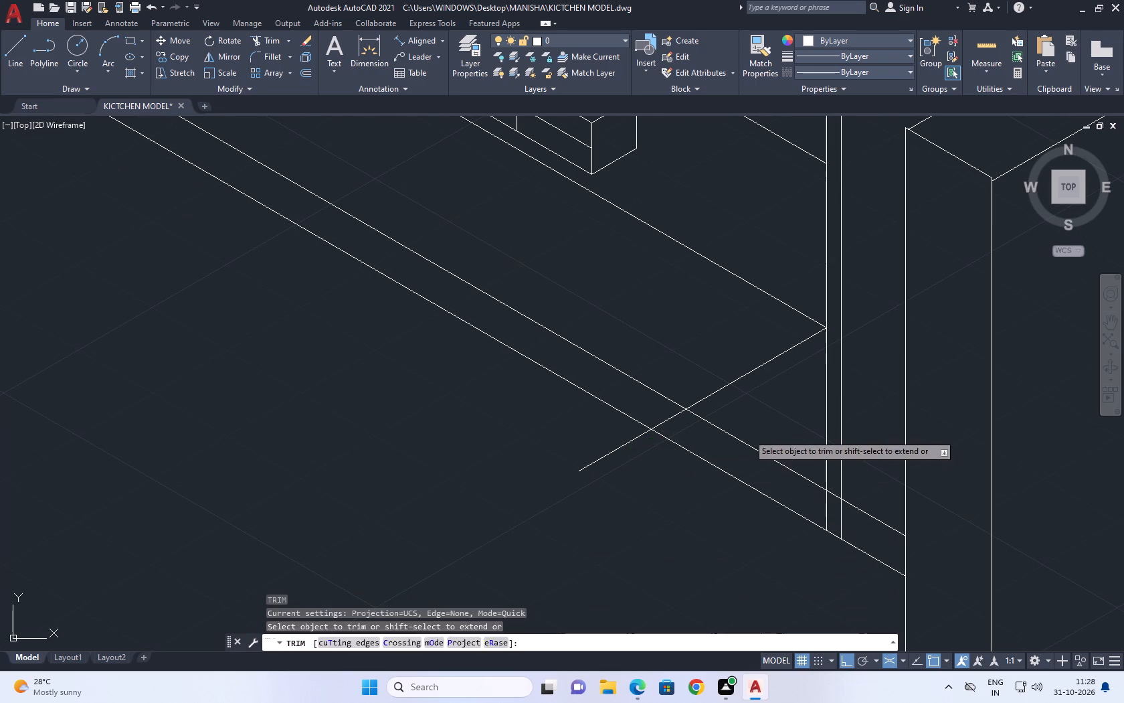
pyautogui.click(716, 526)
pyautogui.click(872, 507)
pyautogui.click(870, 589)
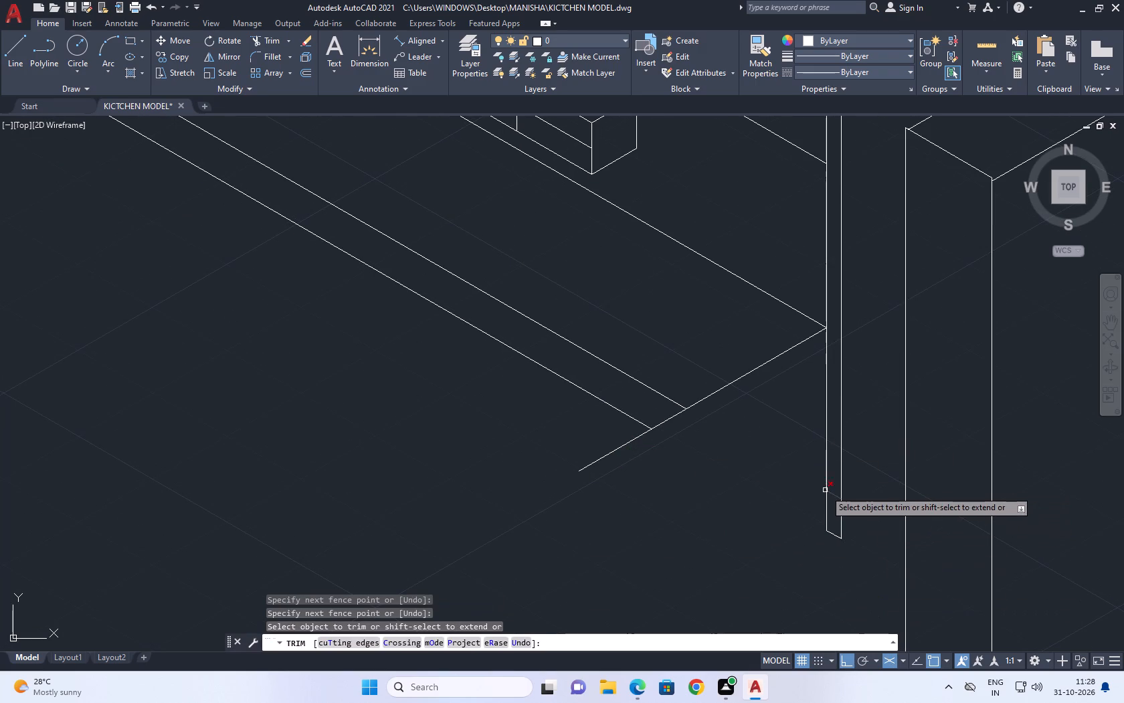
pyautogui.click(833, 494)
pyautogui.scroll(-3, 826, 376)
pyautogui.press('Escape')
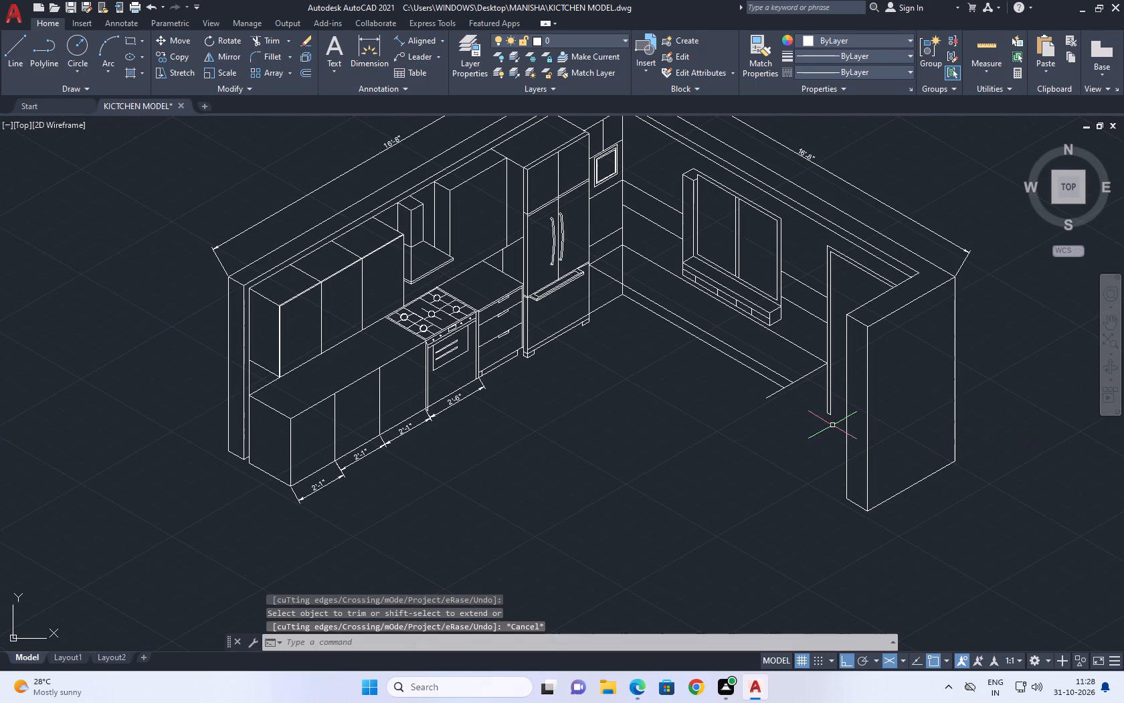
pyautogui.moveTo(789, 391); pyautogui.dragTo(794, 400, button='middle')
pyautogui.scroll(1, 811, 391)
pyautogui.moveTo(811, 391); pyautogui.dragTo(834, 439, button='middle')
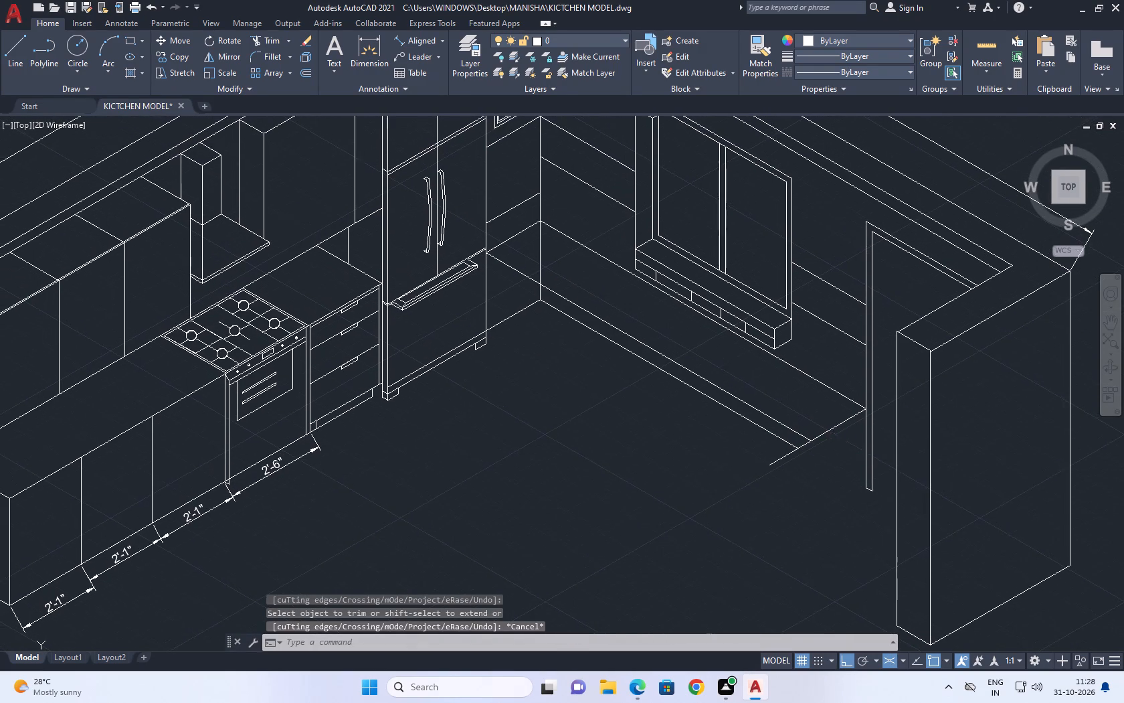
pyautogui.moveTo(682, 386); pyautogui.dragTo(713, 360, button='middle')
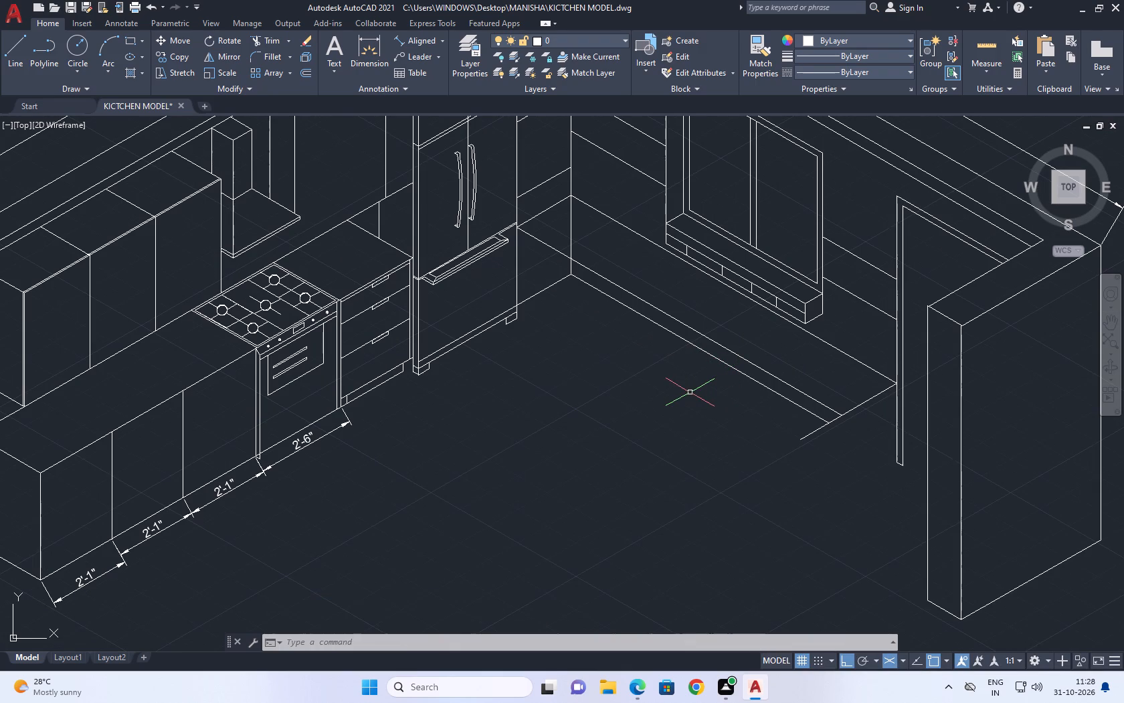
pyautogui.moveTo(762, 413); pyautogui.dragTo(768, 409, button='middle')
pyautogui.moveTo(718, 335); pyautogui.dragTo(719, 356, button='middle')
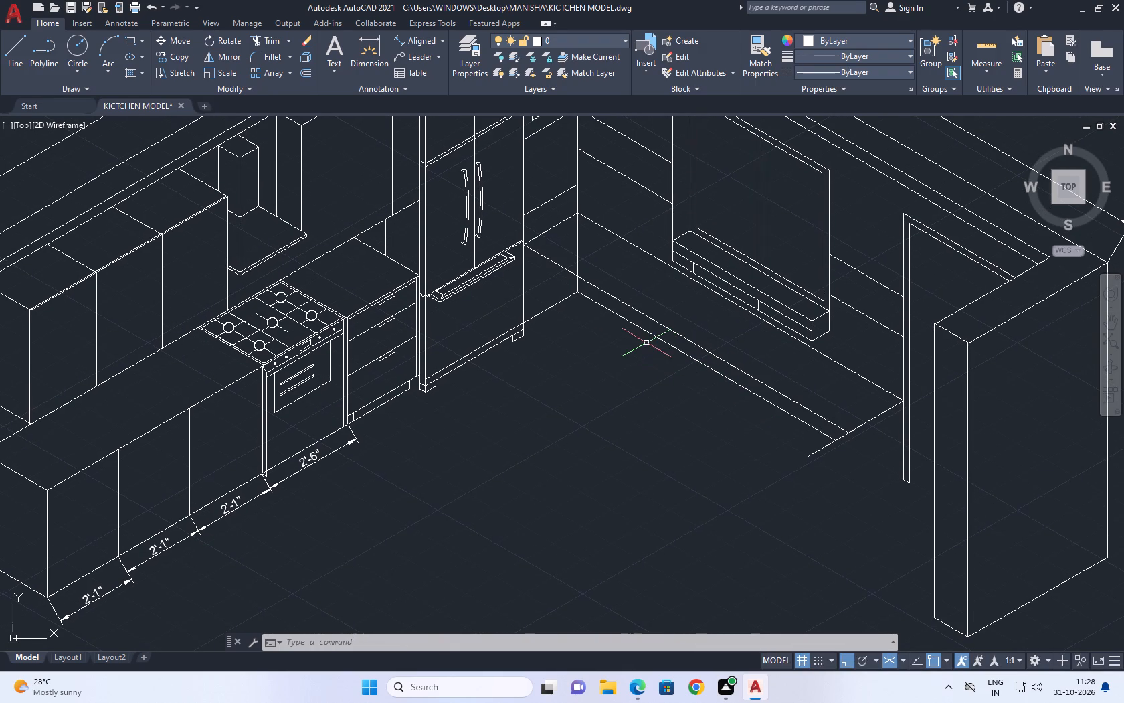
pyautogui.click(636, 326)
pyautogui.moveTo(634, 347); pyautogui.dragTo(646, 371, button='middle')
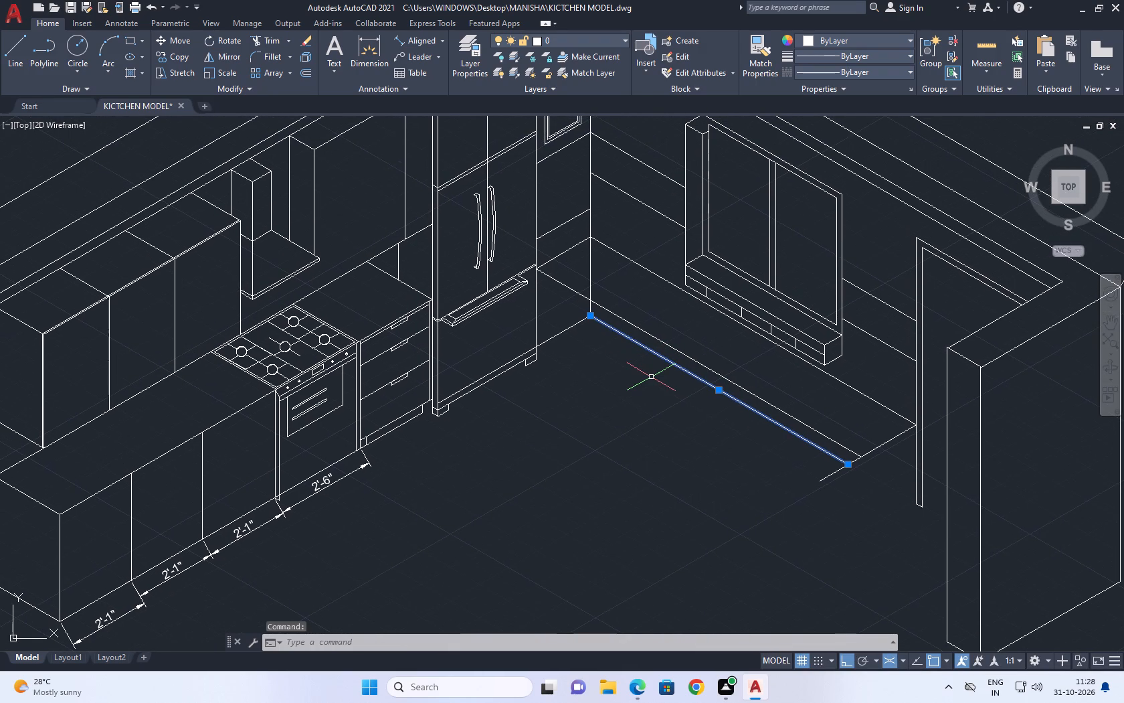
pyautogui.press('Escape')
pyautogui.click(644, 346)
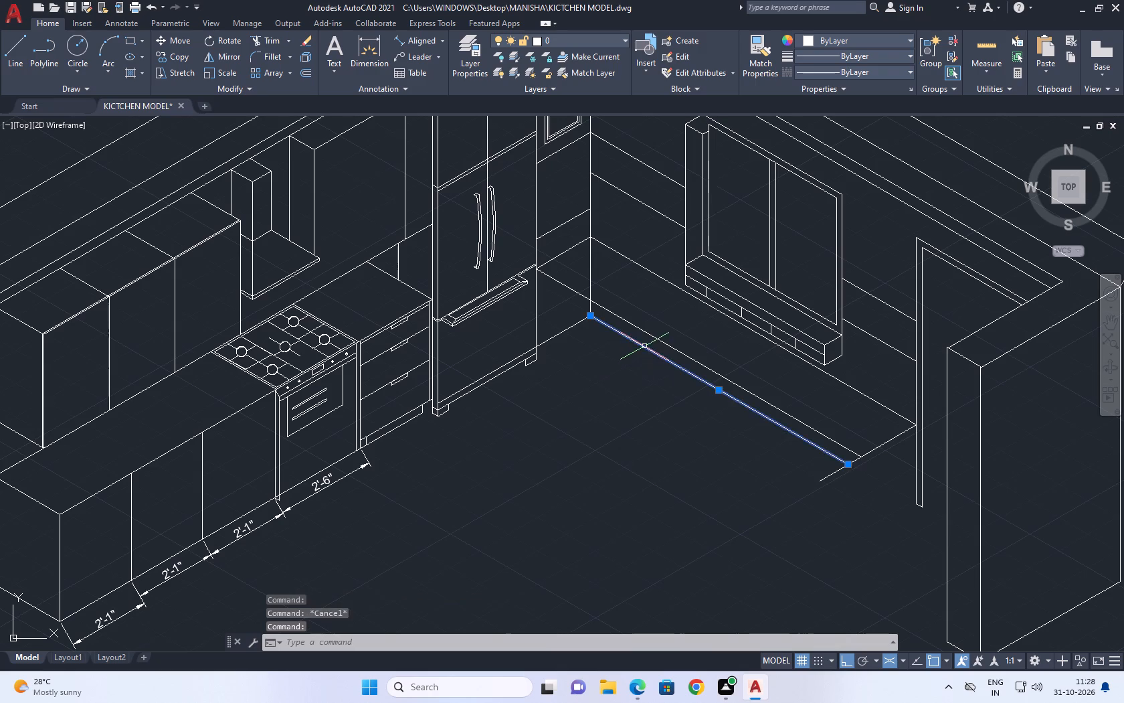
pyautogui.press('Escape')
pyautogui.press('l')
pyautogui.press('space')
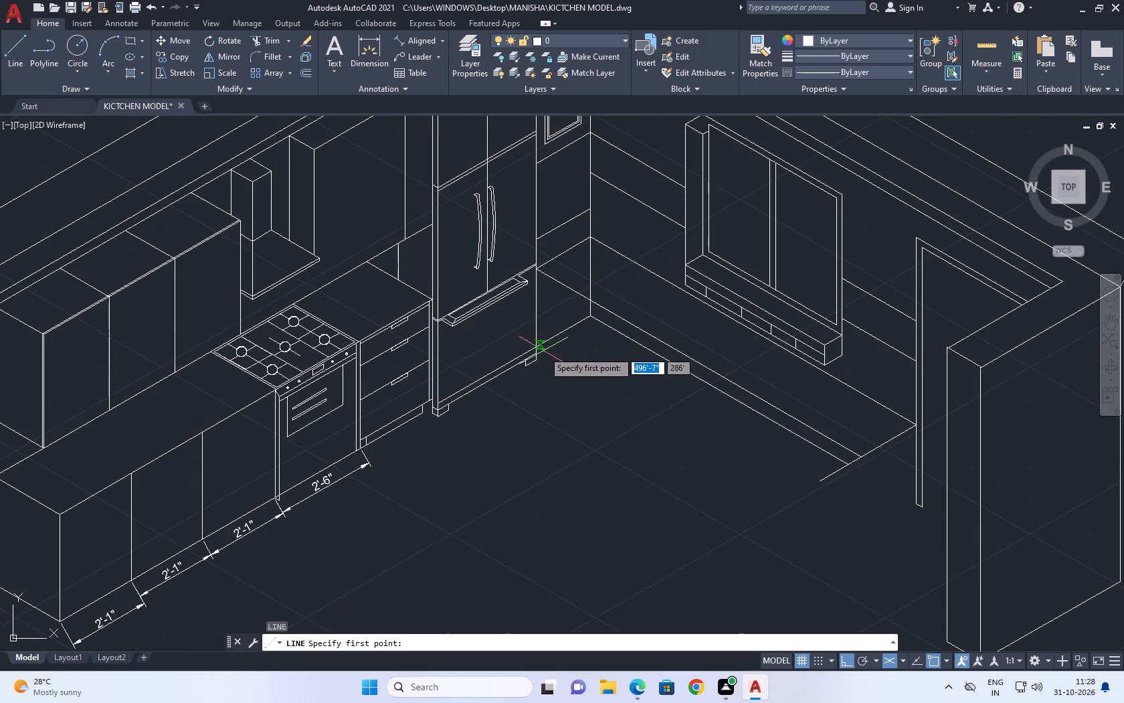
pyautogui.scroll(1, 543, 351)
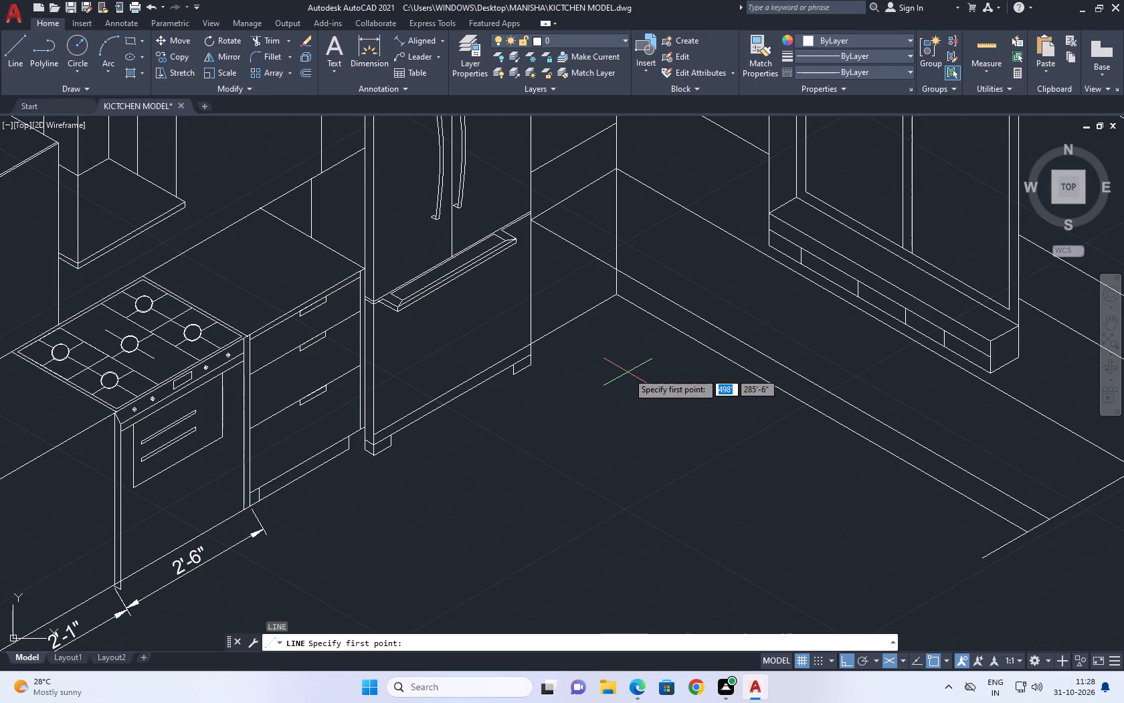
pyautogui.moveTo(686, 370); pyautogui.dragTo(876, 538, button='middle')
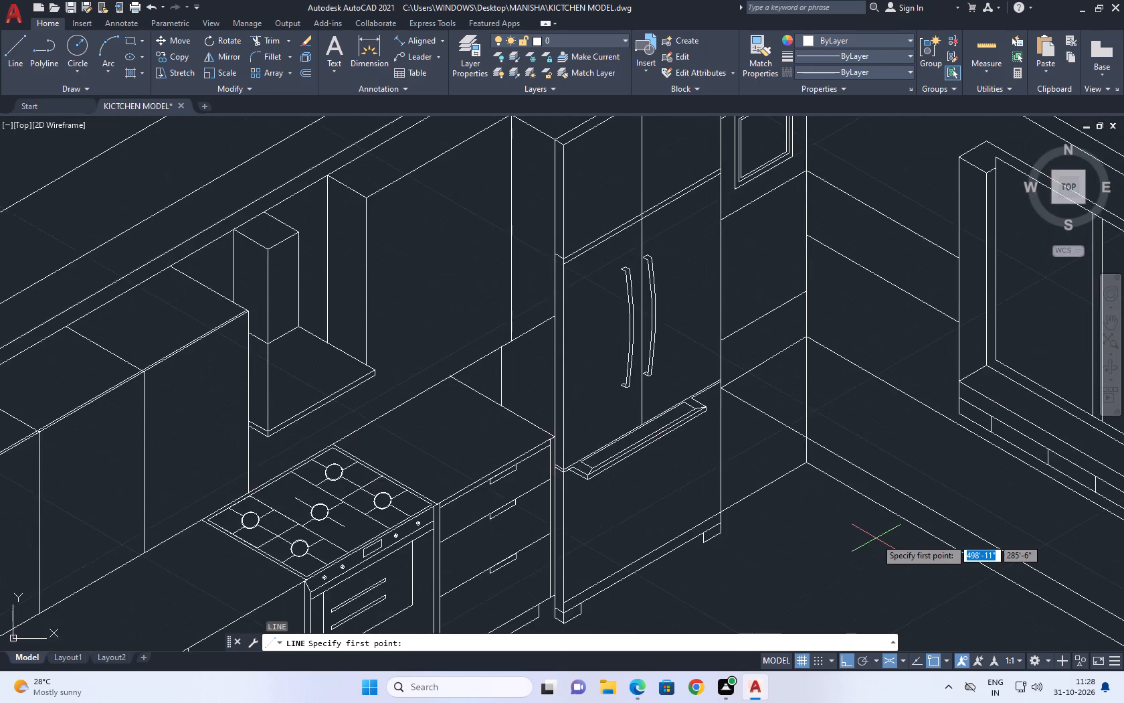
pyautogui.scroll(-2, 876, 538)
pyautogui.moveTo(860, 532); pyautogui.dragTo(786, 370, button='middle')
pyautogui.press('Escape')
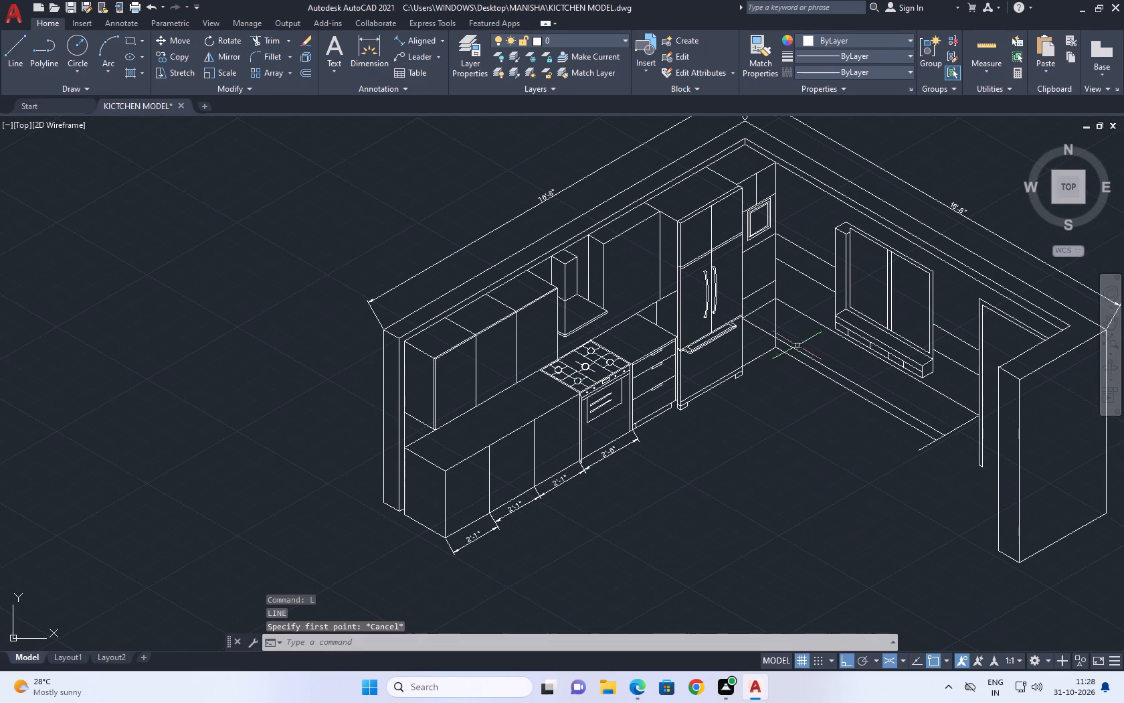
# Trim away the room-corner vertical, refrigerator-wall floor line and window-wall floor diagonal hidden below the window-wall counter top.
pyautogui.moveTo(810, 313); pyautogui.dragTo(805, 409, button='middle')
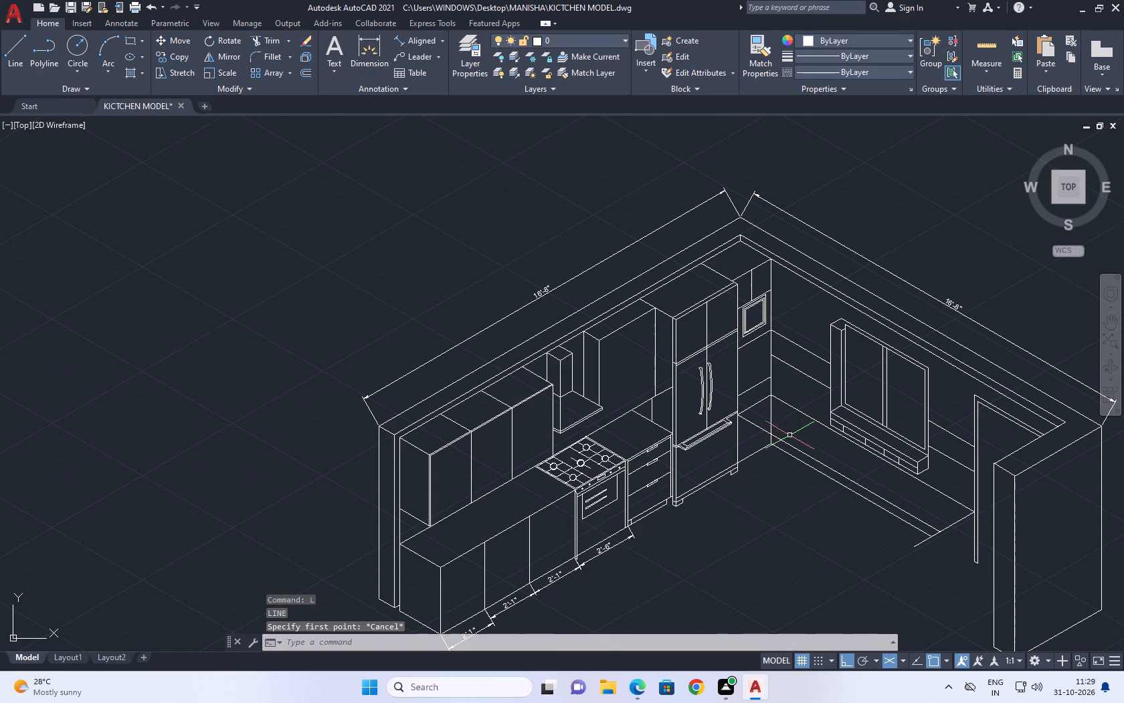
pyautogui.moveTo(789, 451); pyautogui.dragTo(799, 413, button='middle')
pyautogui.press('t')
pyautogui.press('r')
pyautogui.press('space')
pyautogui.click(780, 375)
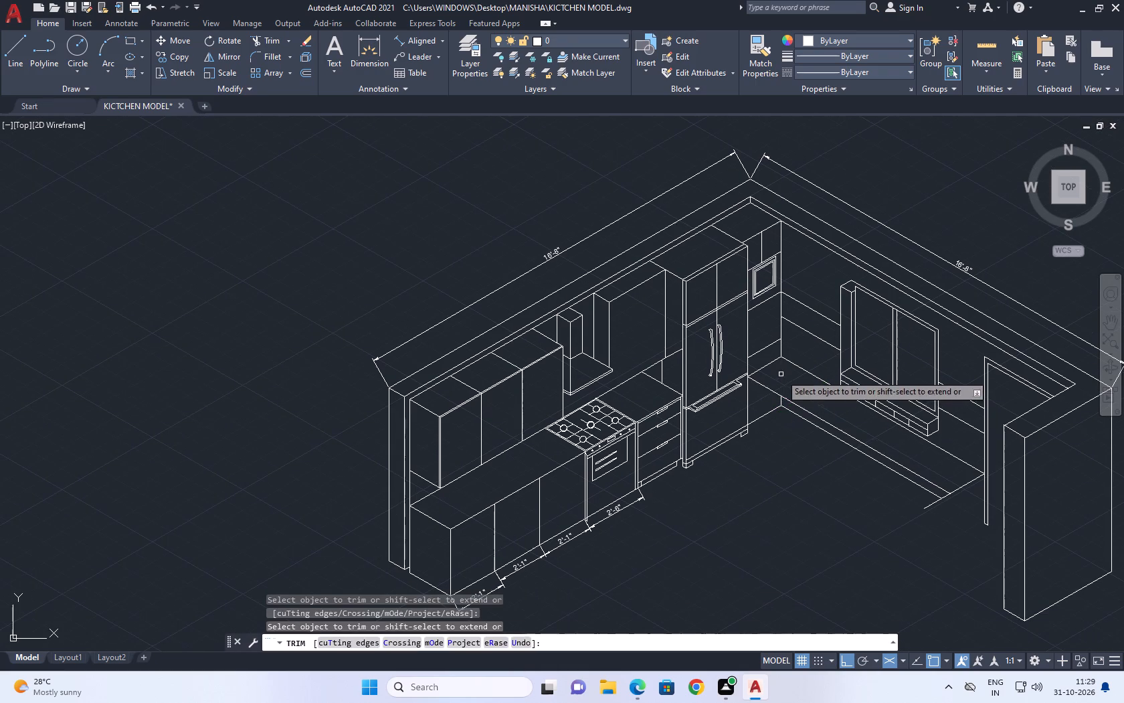
pyautogui.scroll(2, 783, 412)
pyautogui.click(775, 389)
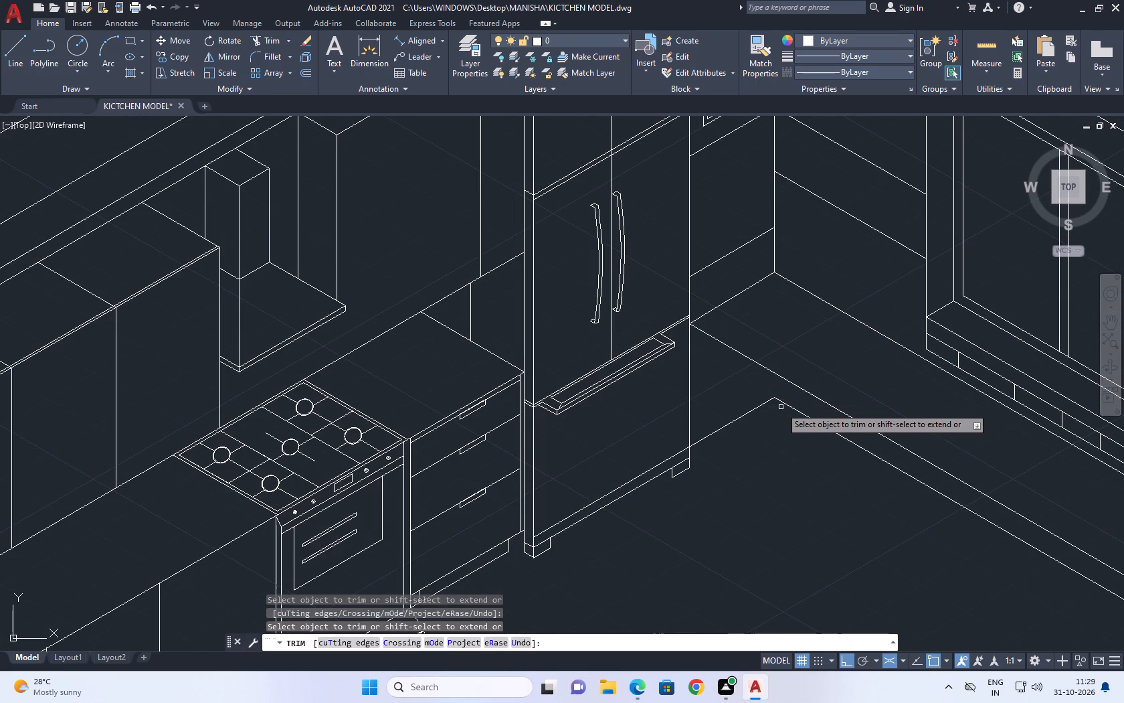
pyautogui.click(783, 406)
pyautogui.click(787, 393)
pyautogui.click(763, 404)
pyautogui.press('Escape')
# Trim the overhanging end of the counter end line past the counter front line.
pyautogui.scroll(-2, 748, 414)
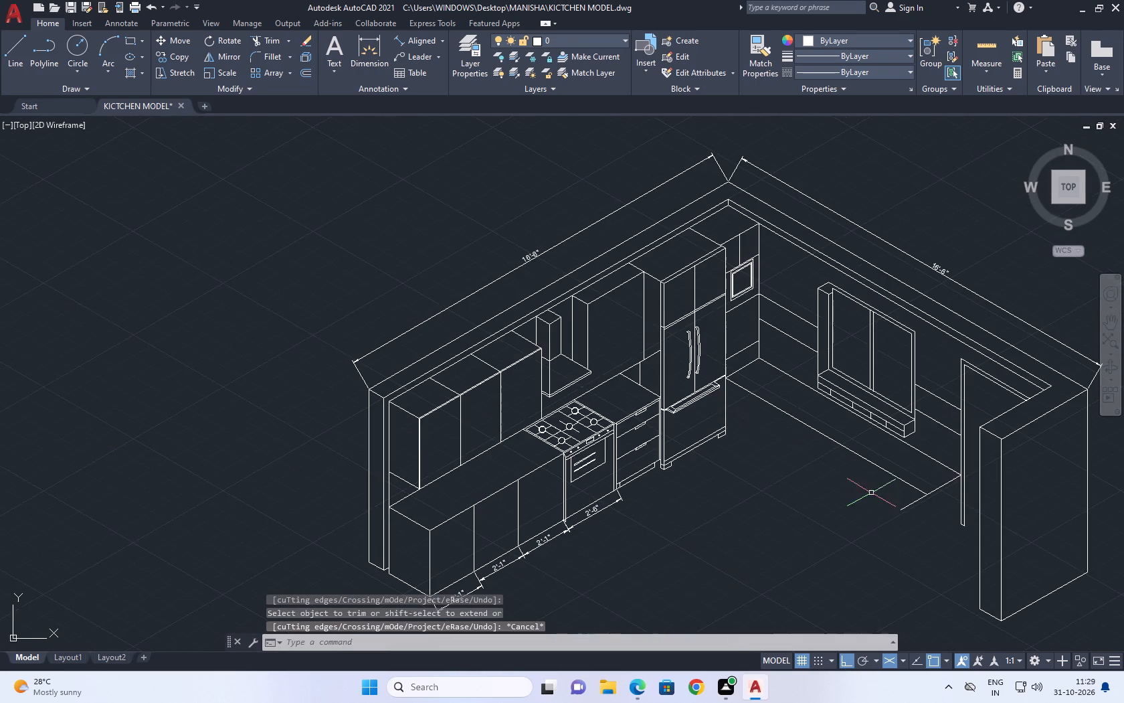
pyautogui.moveTo(870, 493); pyautogui.dragTo(856, 442, button='middle')
pyautogui.scroll(1, 901, 467)
pyautogui.write('TR')
pyautogui.press('space')
pyautogui.click(897, 445)
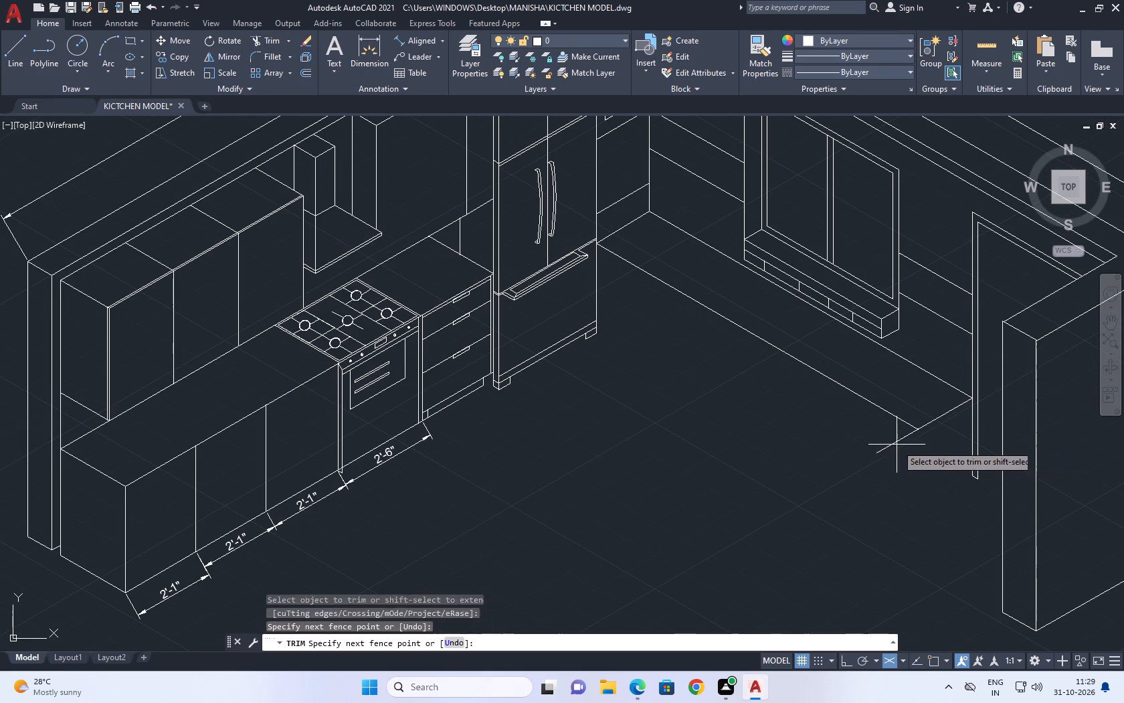
pyautogui.moveTo(872, 426); pyautogui.dragTo(865, 422)
pyautogui.press('Escape')
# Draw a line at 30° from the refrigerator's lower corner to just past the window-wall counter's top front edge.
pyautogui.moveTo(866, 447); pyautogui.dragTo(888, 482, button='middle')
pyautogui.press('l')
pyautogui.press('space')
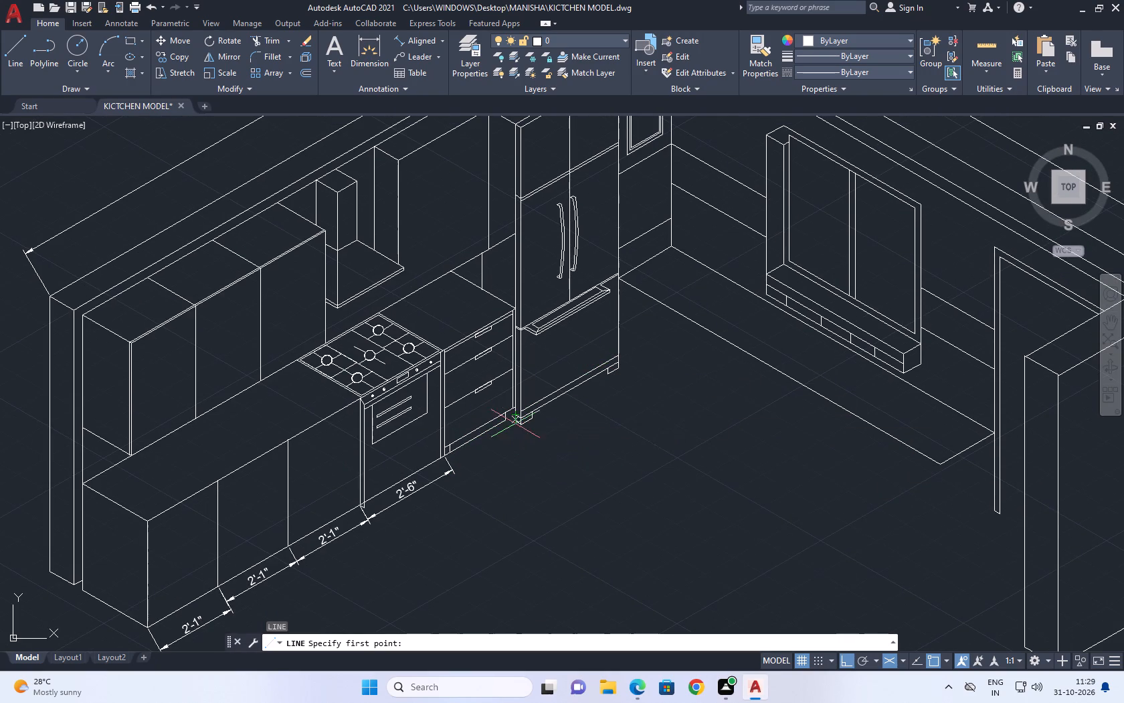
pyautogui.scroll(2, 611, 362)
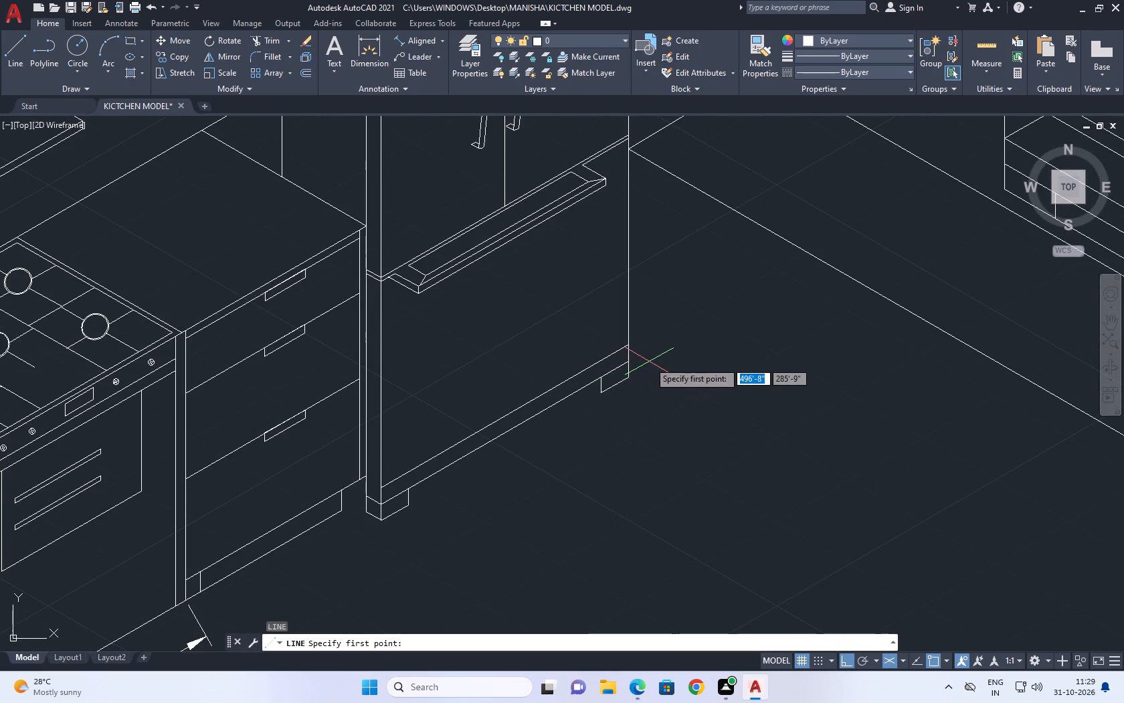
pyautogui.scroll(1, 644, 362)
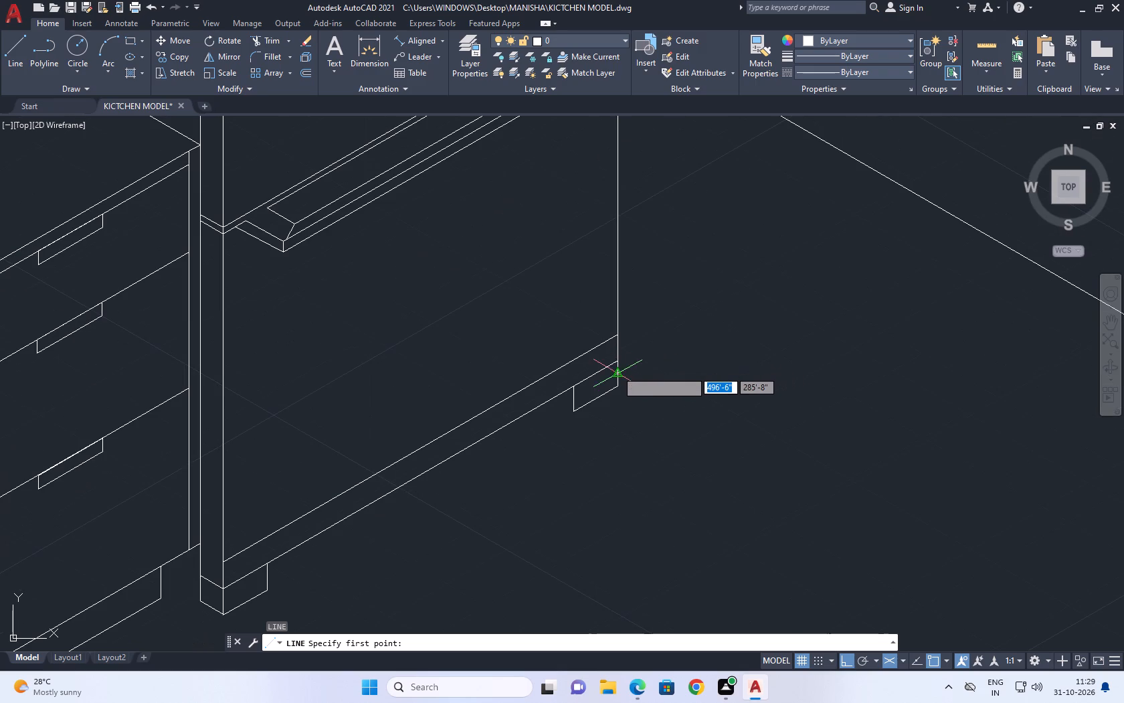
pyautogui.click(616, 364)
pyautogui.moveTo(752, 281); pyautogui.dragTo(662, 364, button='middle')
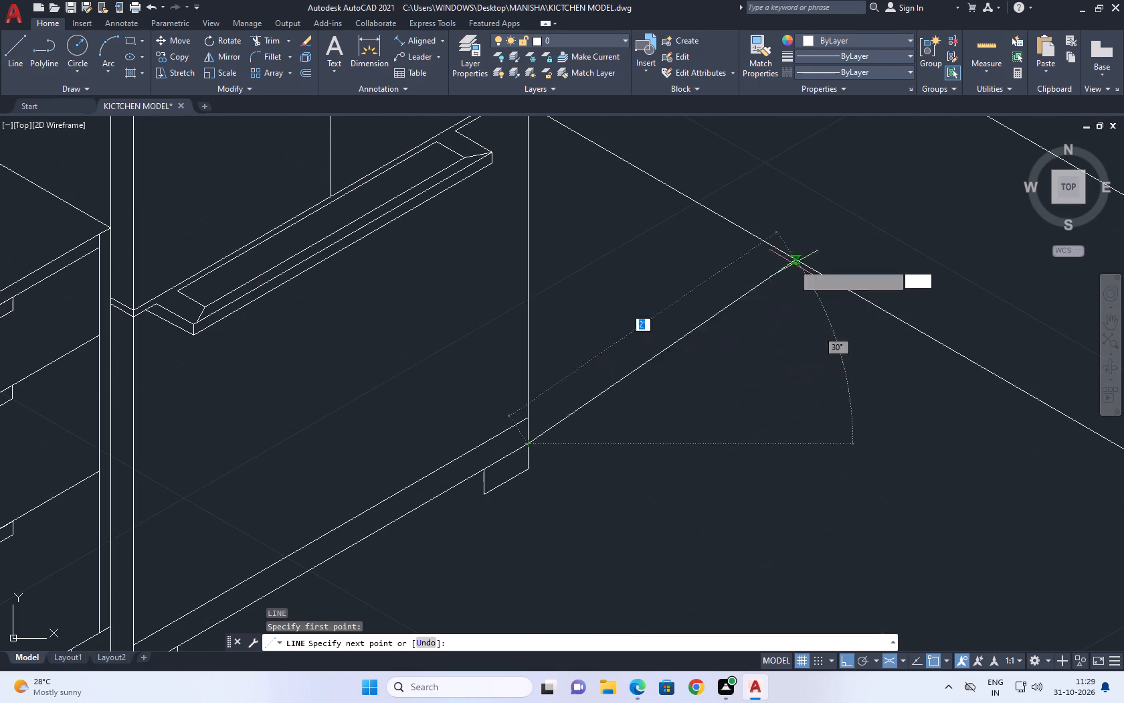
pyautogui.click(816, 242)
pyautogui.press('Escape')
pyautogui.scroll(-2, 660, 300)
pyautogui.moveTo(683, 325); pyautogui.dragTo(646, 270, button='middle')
# Draw the window-wall counter's floor line at 330° from the refrigerator's lower corner, running parallel to the counter's top front edge.
pyautogui.press('space')
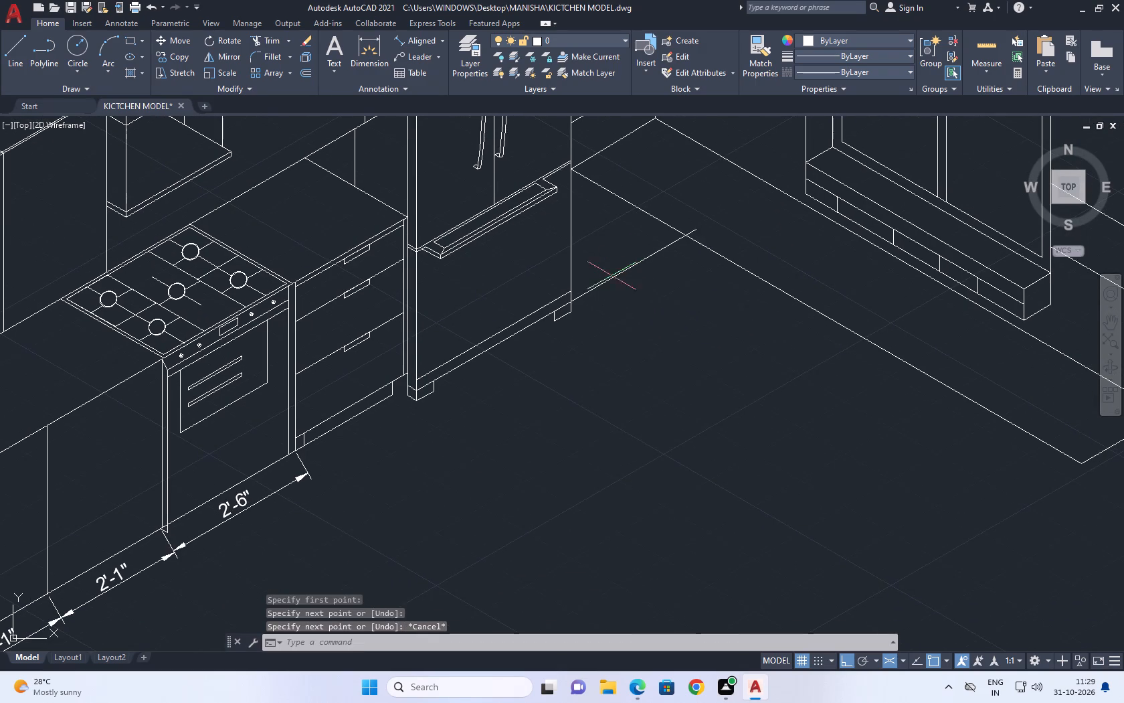
pyautogui.click(575, 301)
pyautogui.moveTo(744, 401); pyautogui.dragTo(620, 358, button='middle')
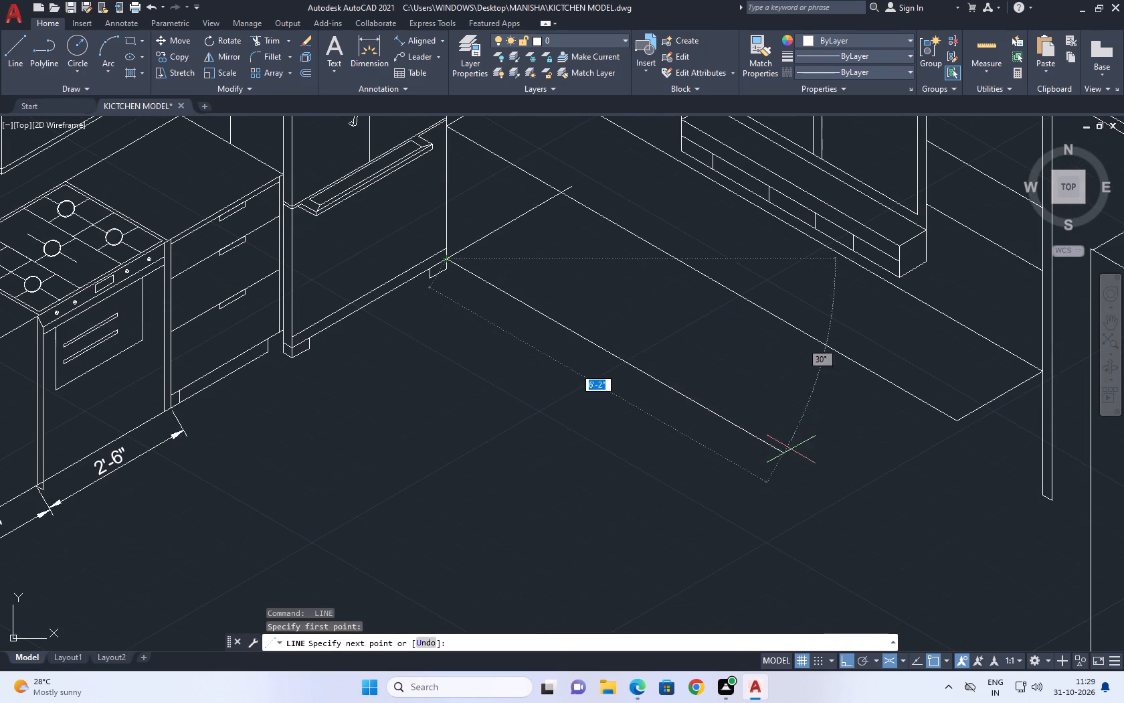
pyautogui.click(1003, 548)
pyautogui.press('Escape')
# Draw a vertical counter edge about 2'-10" down from the counter top's front end corner, crossing the floor line.
pyautogui.press('l')
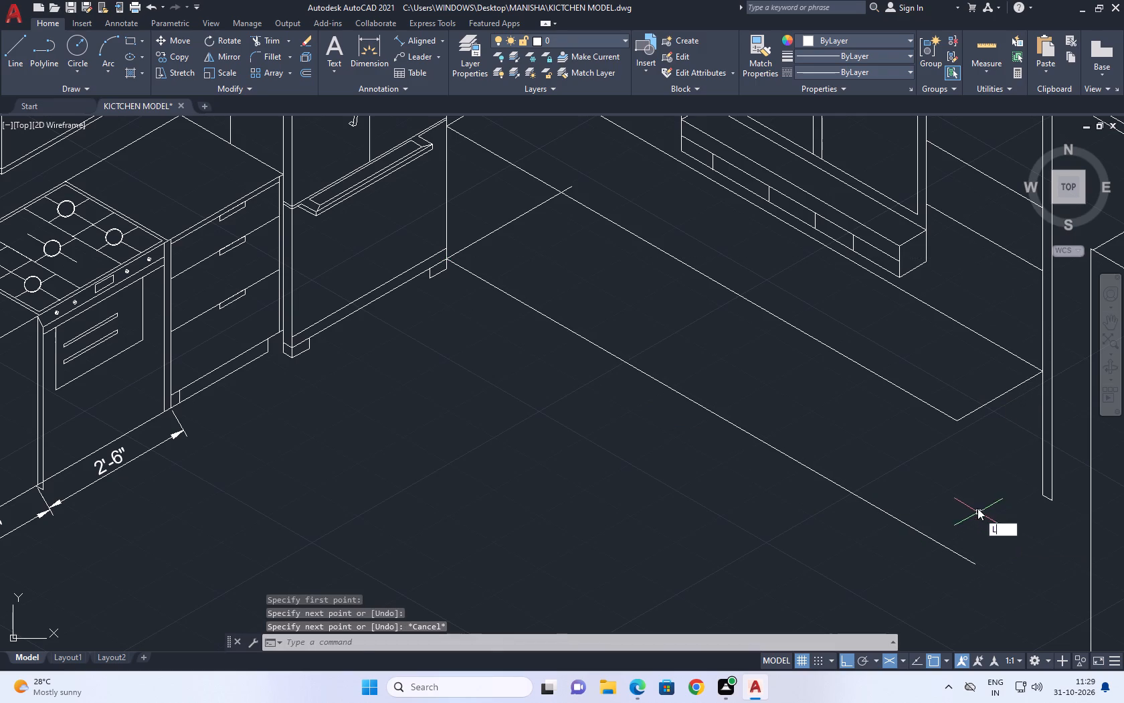
pyautogui.press('space')
pyautogui.click(953, 425)
pyautogui.moveTo(938, 547); pyautogui.dragTo(932, 425, button='middle')
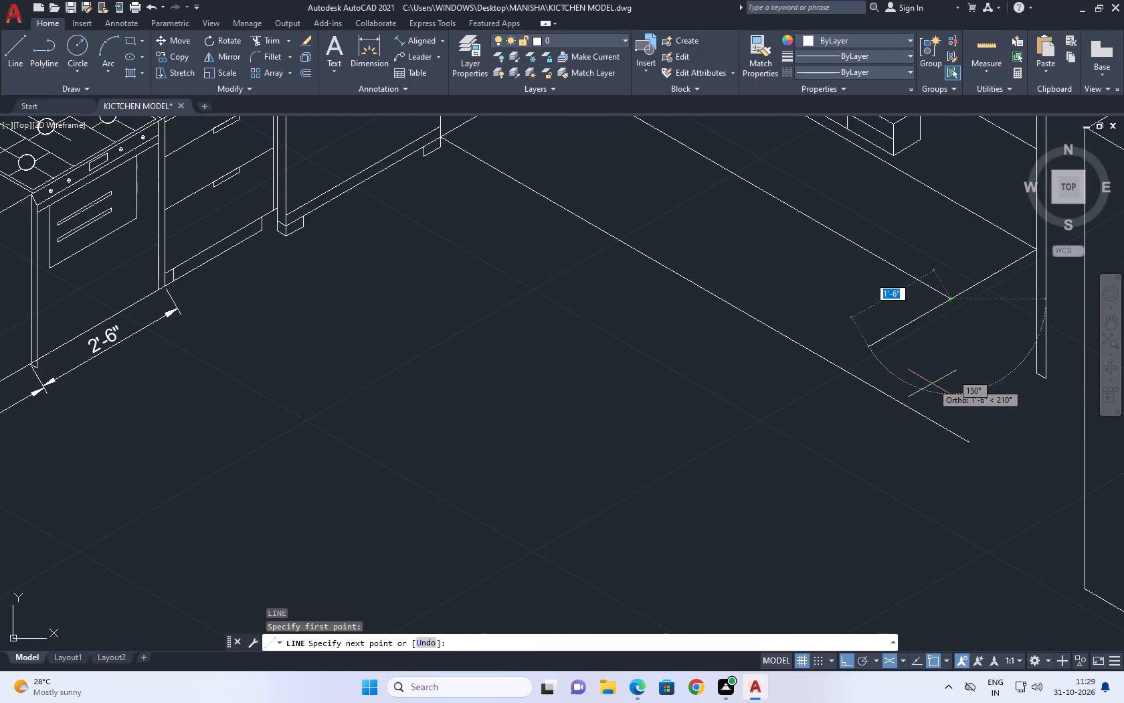
pyautogui.press('F5')
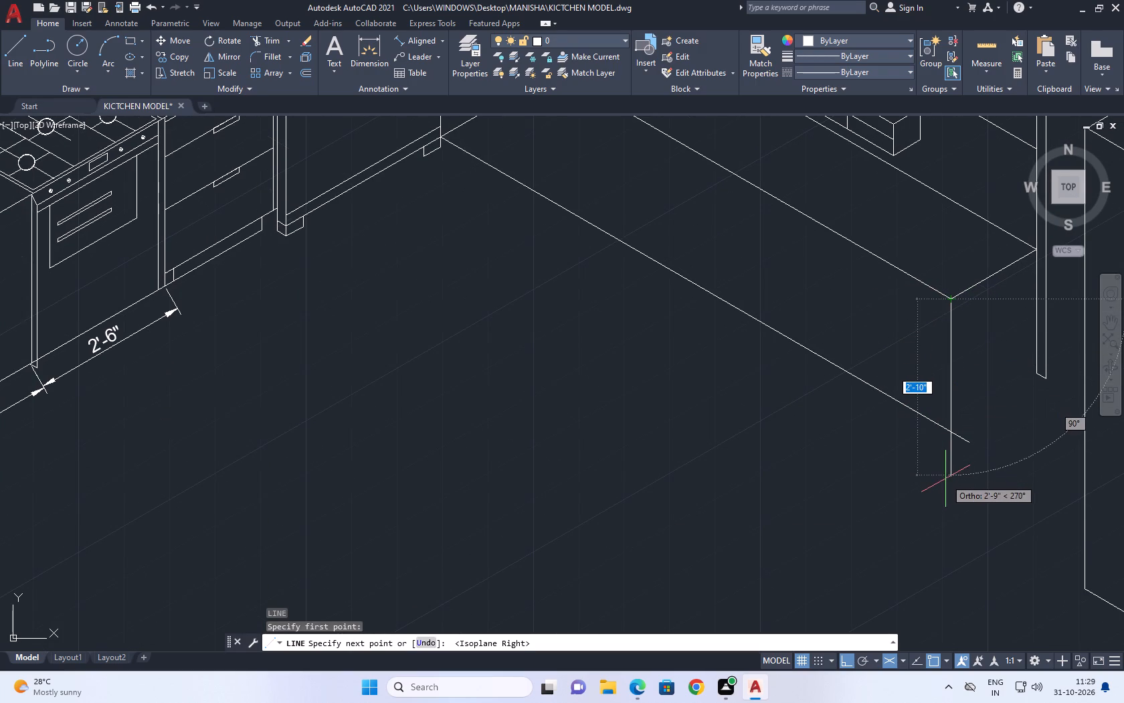
pyautogui.click(948, 481)
pyautogui.press('Escape')
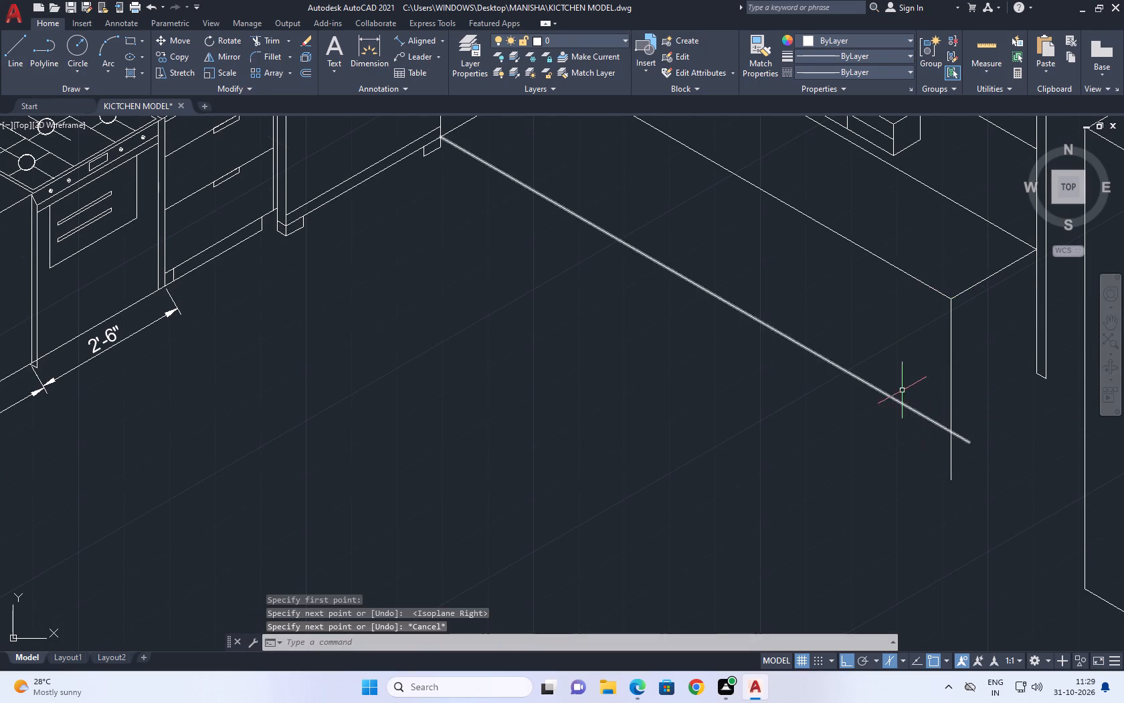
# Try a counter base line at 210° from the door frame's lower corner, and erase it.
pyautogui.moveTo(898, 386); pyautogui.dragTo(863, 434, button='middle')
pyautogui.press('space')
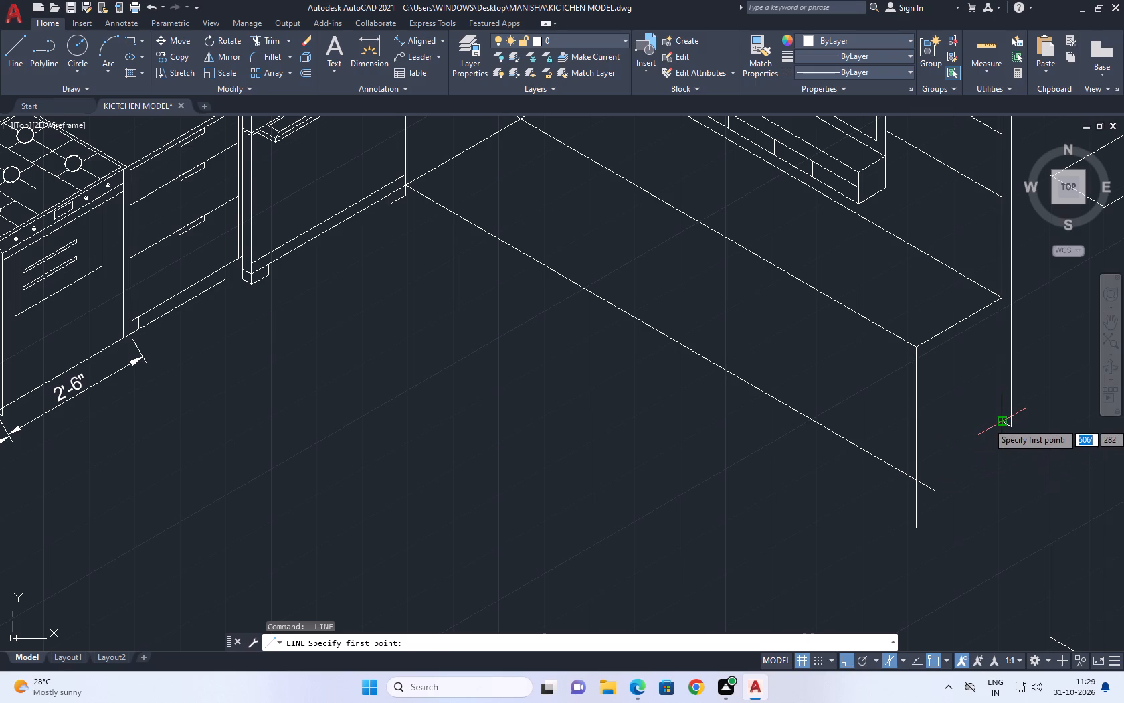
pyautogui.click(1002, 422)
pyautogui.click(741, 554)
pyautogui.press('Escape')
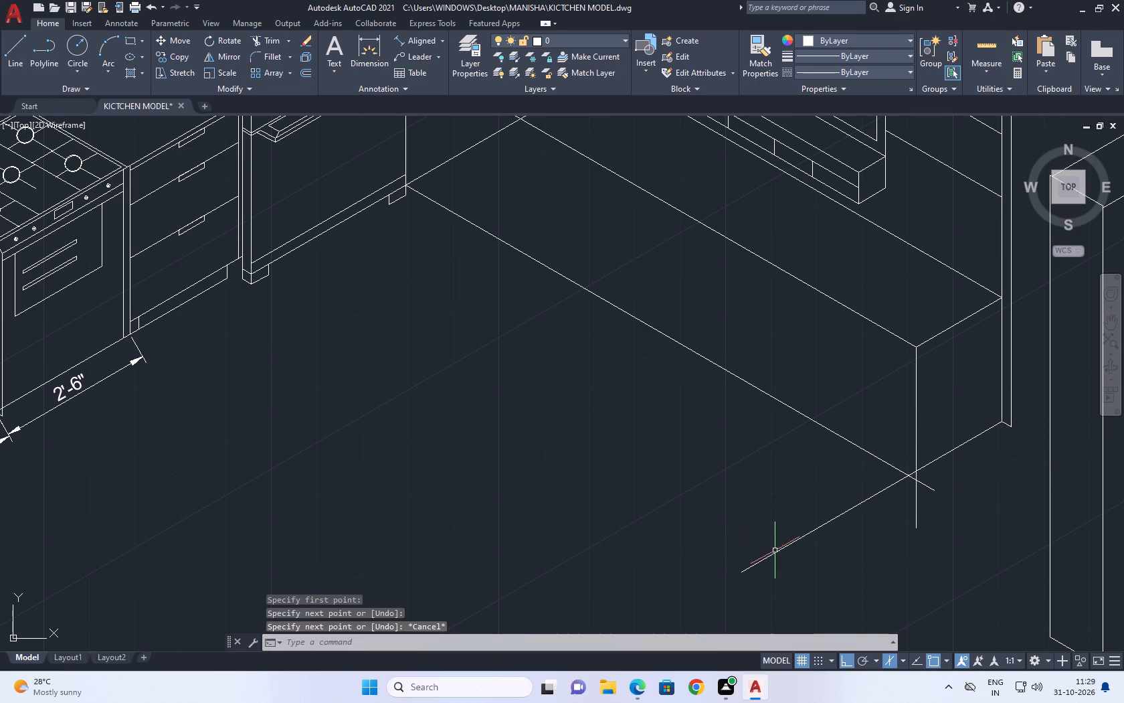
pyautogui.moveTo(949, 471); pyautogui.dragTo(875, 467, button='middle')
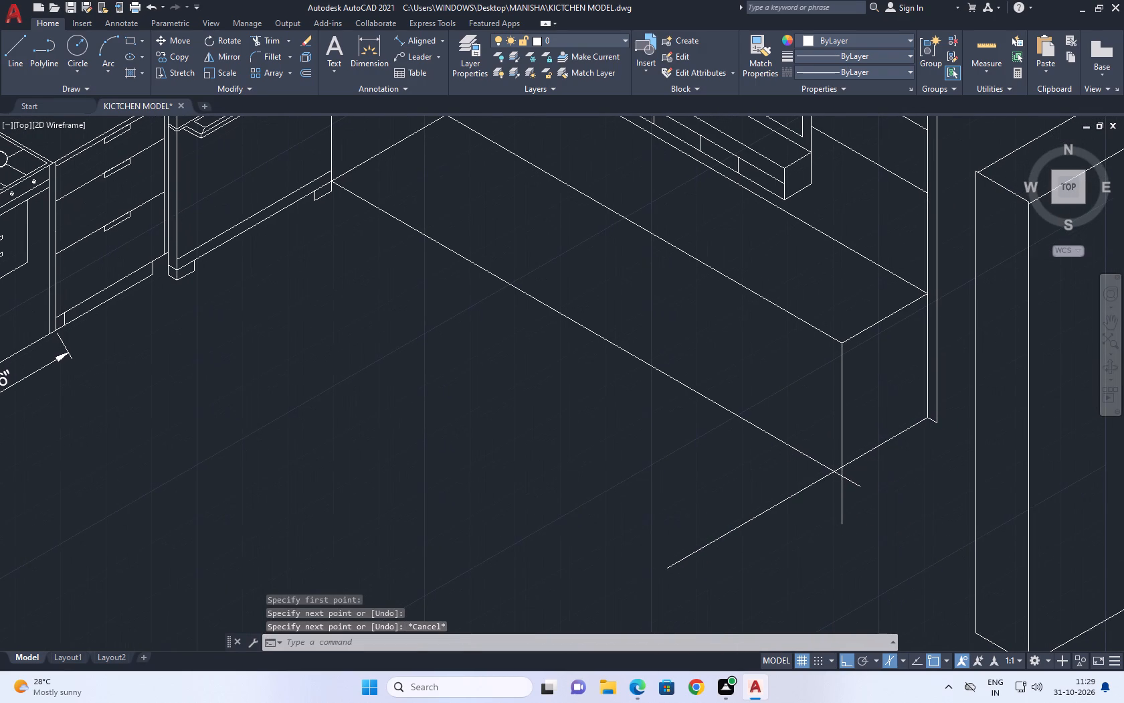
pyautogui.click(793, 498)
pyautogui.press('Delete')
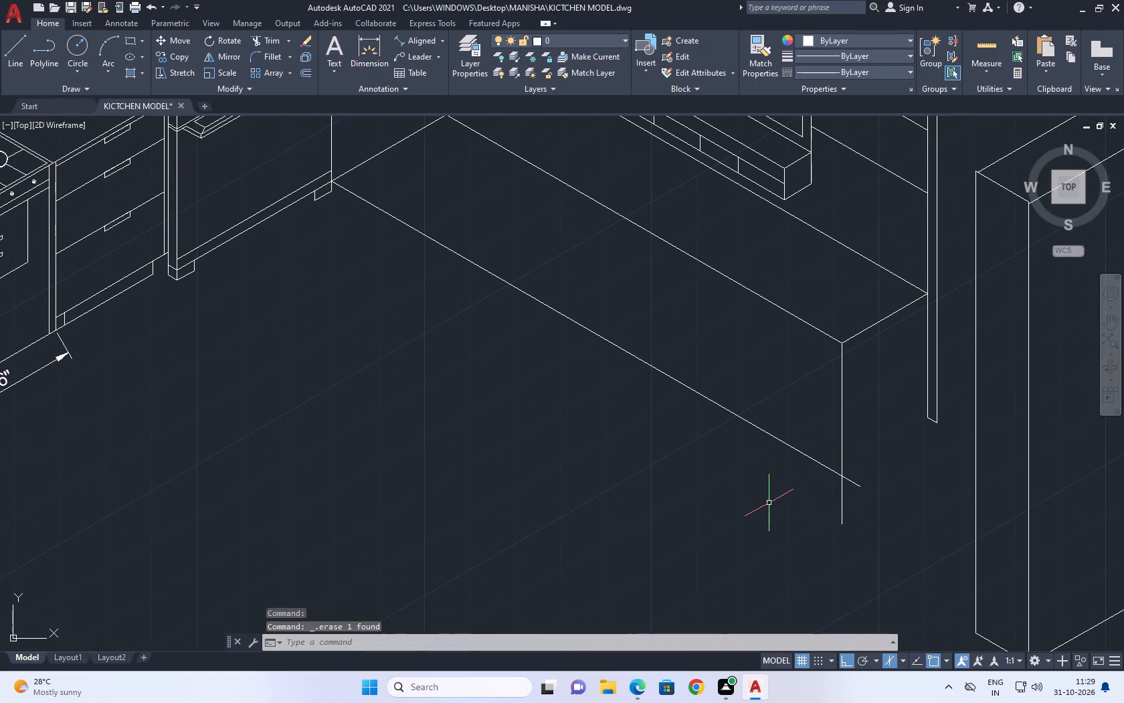
# Draw the counter's end base line at 30° from the floor line and vertical edge intersection, running past the door frame.
pyautogui.moveTo(835, 504); pyautogui.dragTo(636, 499, button='middle')
pyautogui.write('L')
pyautogui.press('space')
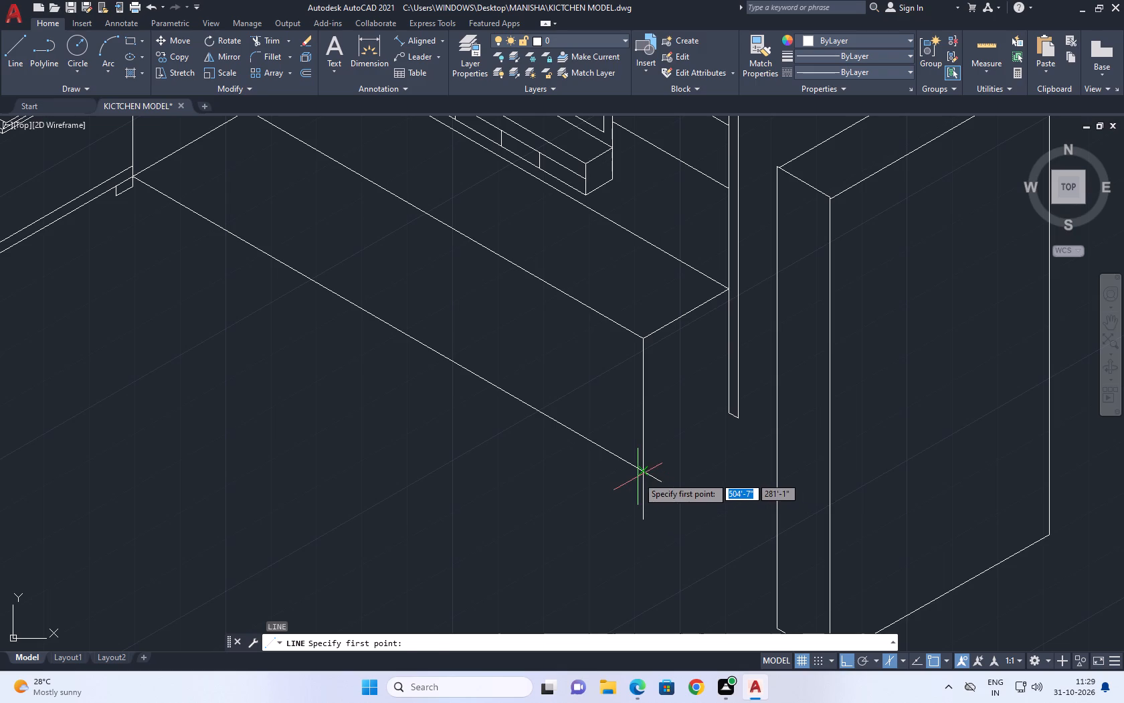
pyautogui.click(643, 473)
pyautogui.moveTo(743, 418); pyautogui.dragTo(639, 451, button='middle')
pyautogui.scroll(1, 667, 429)
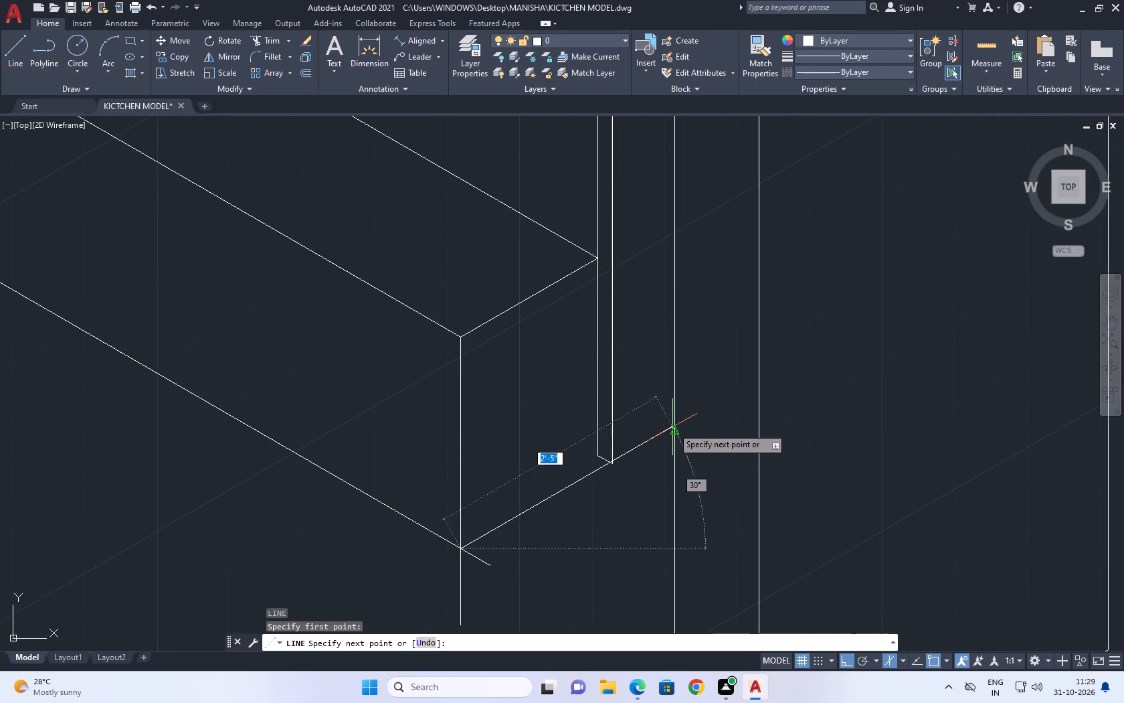
pyautogui.click(672, 427)
pyautogui.hotkey('ctrl', 'z')
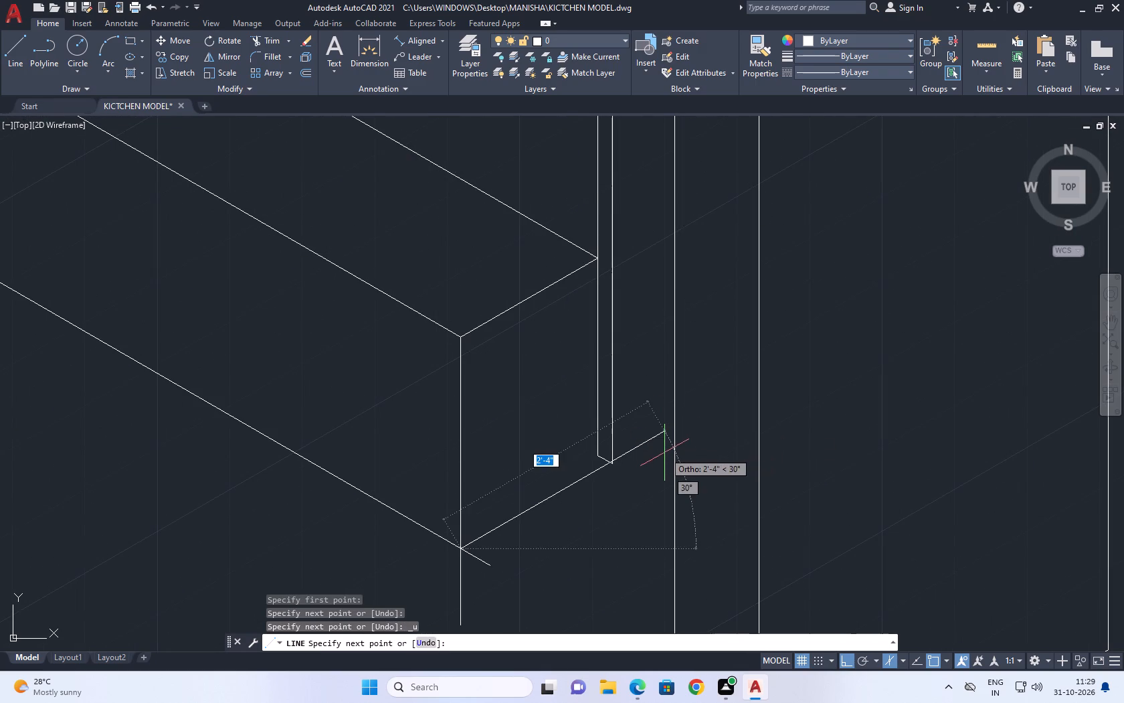
pyautogui.scroll(1, 664, 451)
pyautogui.click(751, 396)
pyautogui.press('Escape')
pyautogui.scroll(-3, 736, 346)
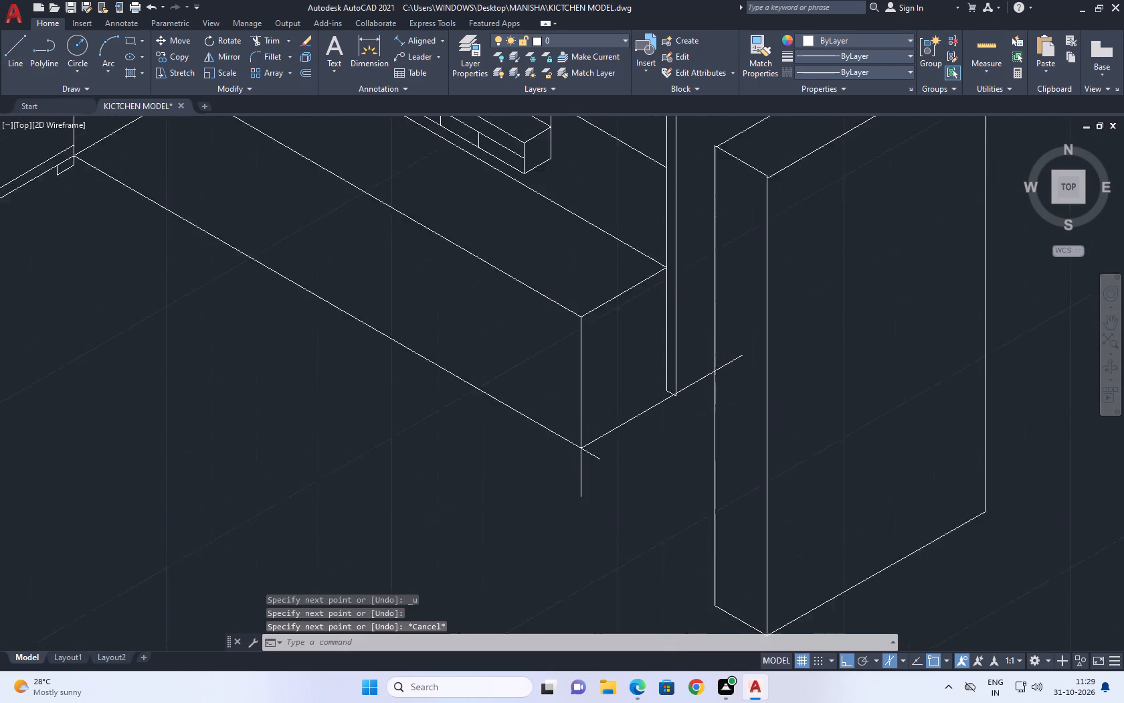
# Move the door frame's bottom edge line up so its outer end meets the counter's end base line.
pyautogui.scroll(5, 689, 369)
pyautogui.moveTo(706, 386); pyautogui.dragTo(738, 428, button='middle')
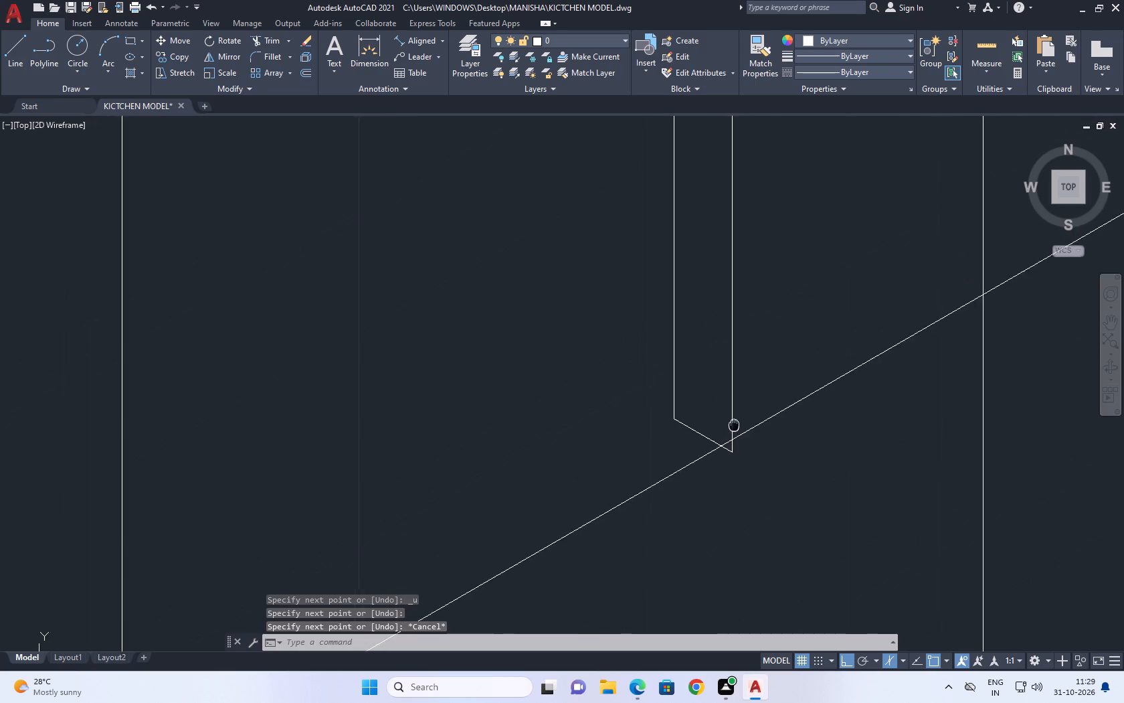
pyautogui.moveTo(738, 428); pyautogui.dragTo(741, 430, button='middle')
pyautogui.scroll(-2, 742, 431)
pyautogui.scroll(2, 742, 431)
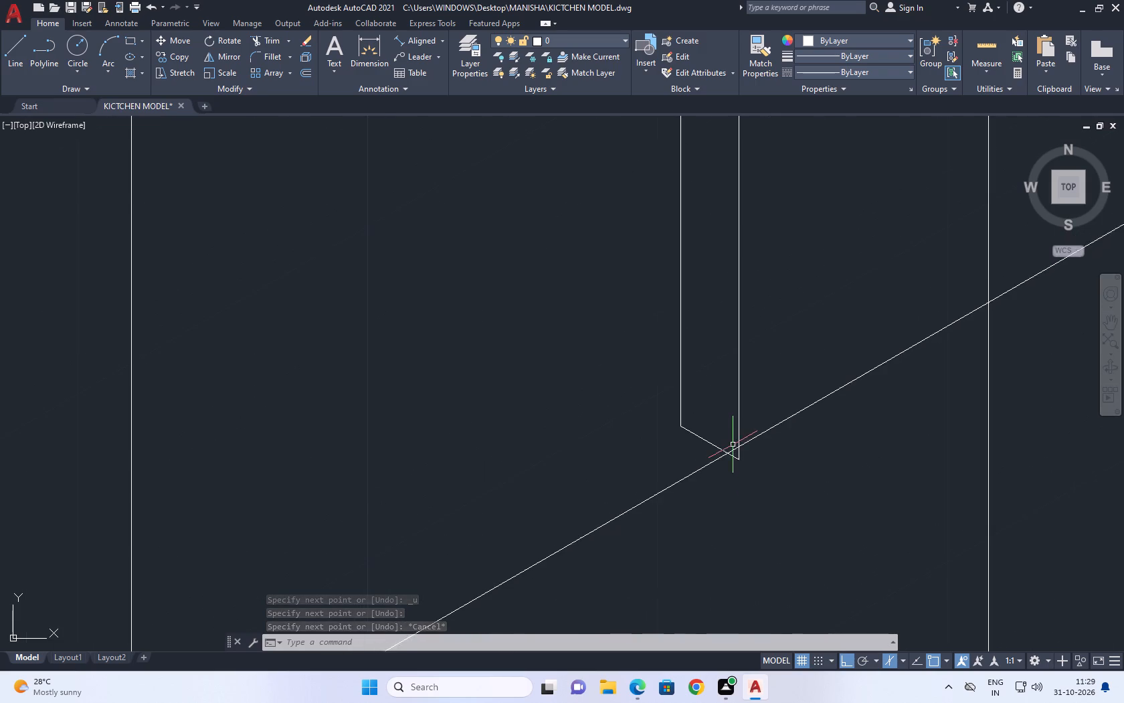
pyautogui.scroll(1, 733, 445)
pyautogui.click(690, 421)
pyautogui.click(655, 445)
pyautogui.press('m')
pyautogui.press('space')
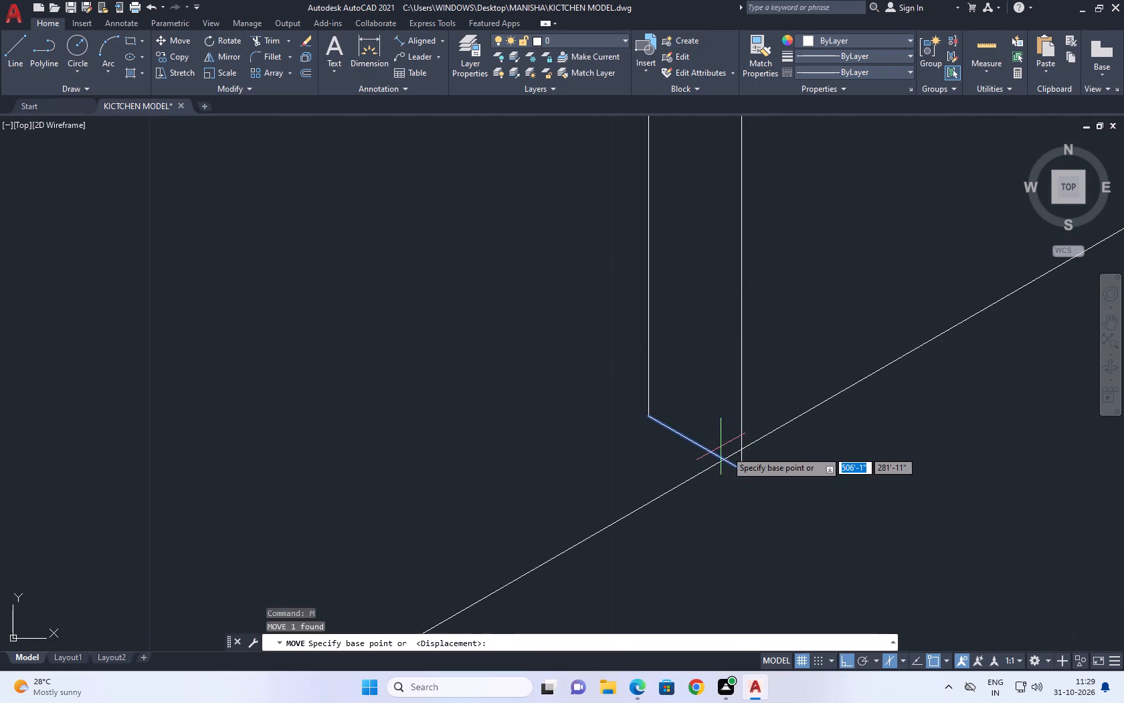
pyautogui.scroll(2, 733, 460)
pyautogui.click(748, 487)
pyautogui.click(747, 436)
pyautogui.press('Escape')
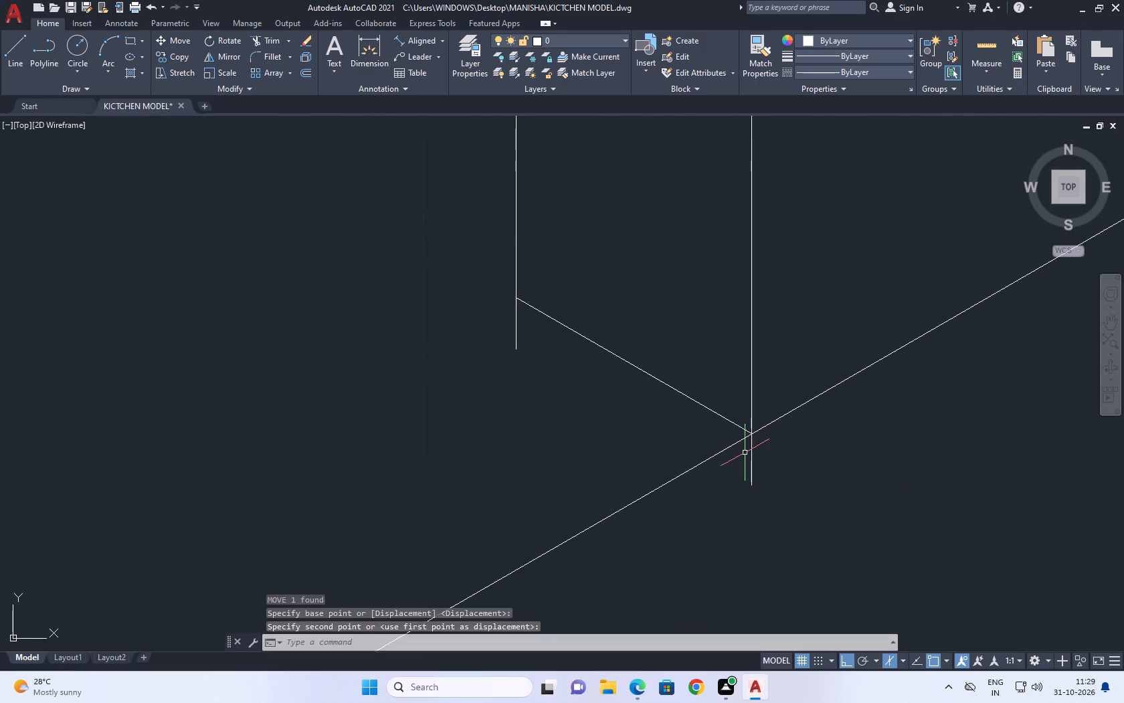
# Trim both door frame verticals below the frame's bottom edge and the counter's end base line beyond the frame.
pyautogui.write('TR')
pyautogui.press('space')
pyautogui.moveTo(573, 368); pyautogui.dragTo(527, 348)
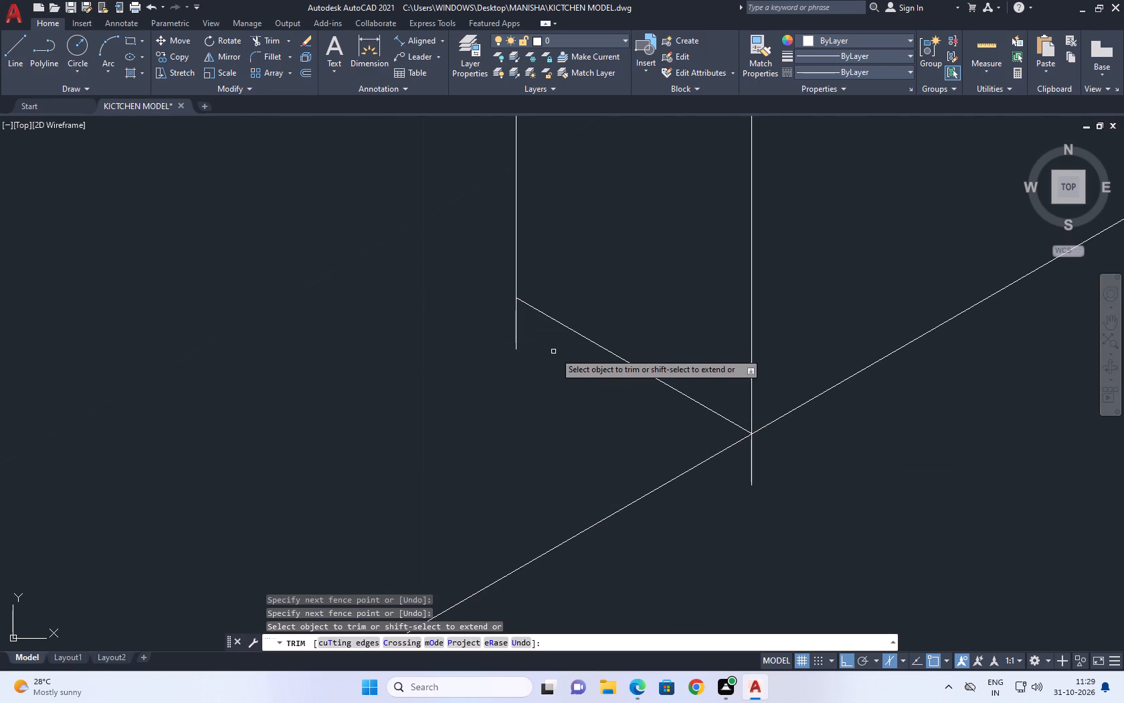
pyautogui.moveTo(552, 347); pyautogui.dragTo(539, 341)
pyautogui.click(353, 293)
pyautogui.click(615, 381)
pyautogui.click(764, 463)
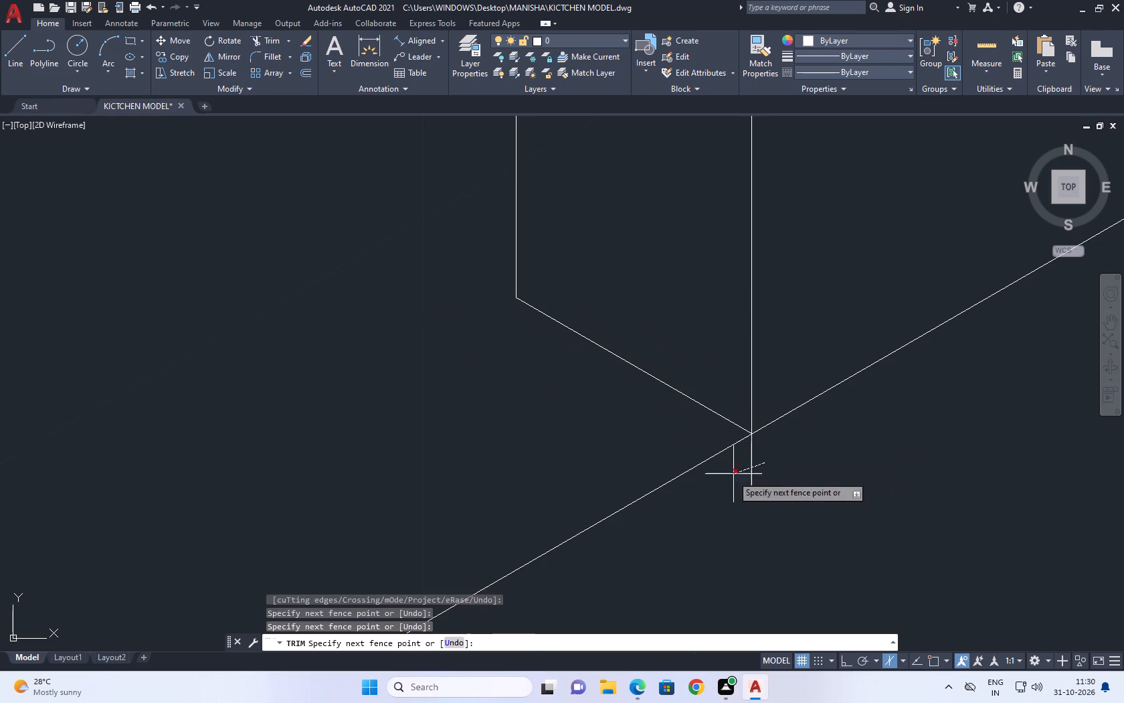
pyautogui.click(725, 481)
pyautogui.click(805, 382)
pyautogui.click(805, 449)
# Trim the overhanging ends of the floor line and vertical edge past the counter's lower front corner.
pyautogui.scroll(-9, 798, 380)
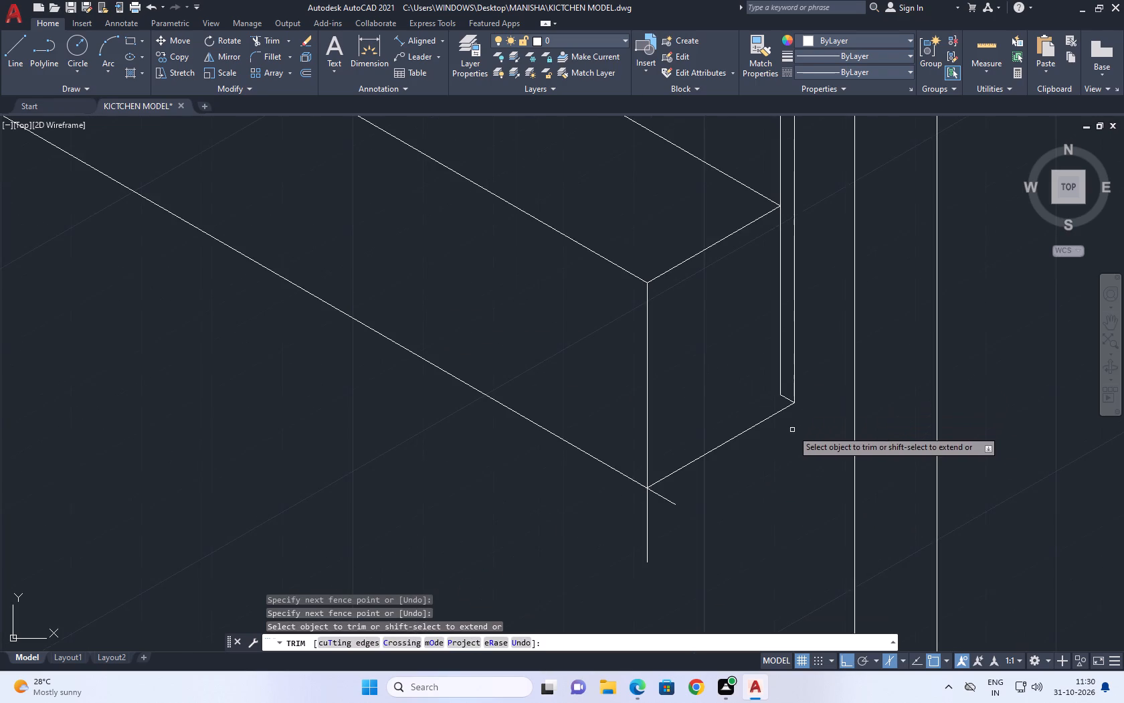
pyautogui.scroll(1, 681, 495)
pyautogui.click(682, 491)
pyautogui.moveTo(577, 522); pyautogui.dragTo(585, 525)
pyautogui.scroll(-5, 723, 483)
pyautogui.press('Escape')
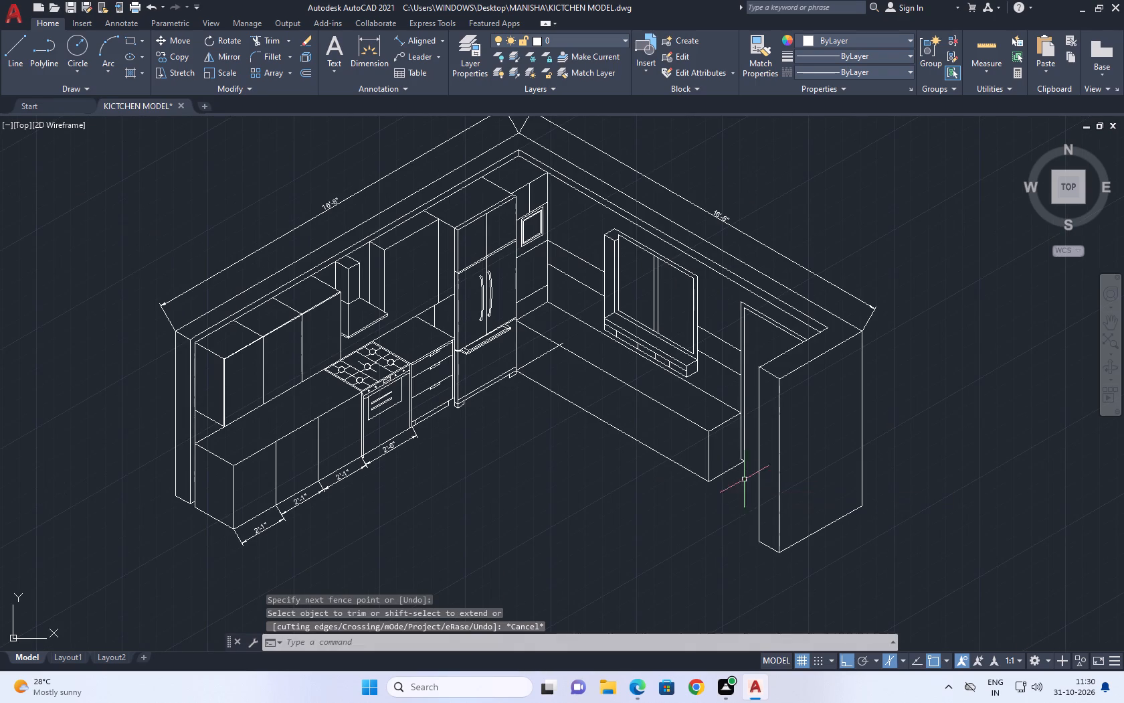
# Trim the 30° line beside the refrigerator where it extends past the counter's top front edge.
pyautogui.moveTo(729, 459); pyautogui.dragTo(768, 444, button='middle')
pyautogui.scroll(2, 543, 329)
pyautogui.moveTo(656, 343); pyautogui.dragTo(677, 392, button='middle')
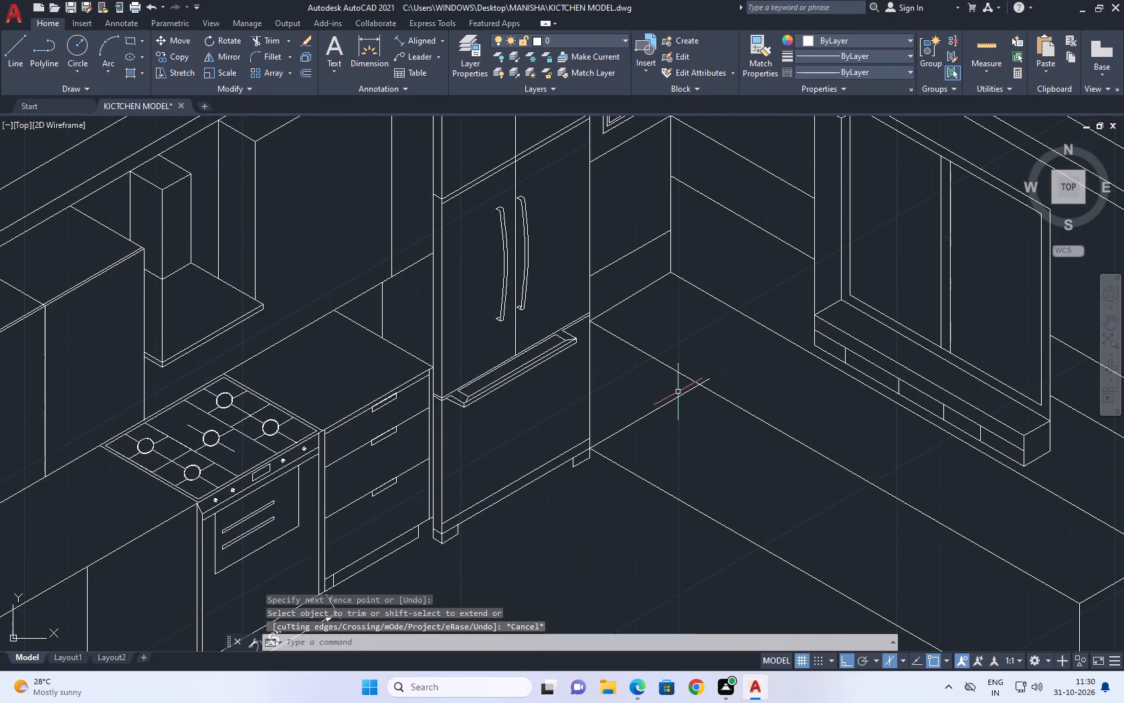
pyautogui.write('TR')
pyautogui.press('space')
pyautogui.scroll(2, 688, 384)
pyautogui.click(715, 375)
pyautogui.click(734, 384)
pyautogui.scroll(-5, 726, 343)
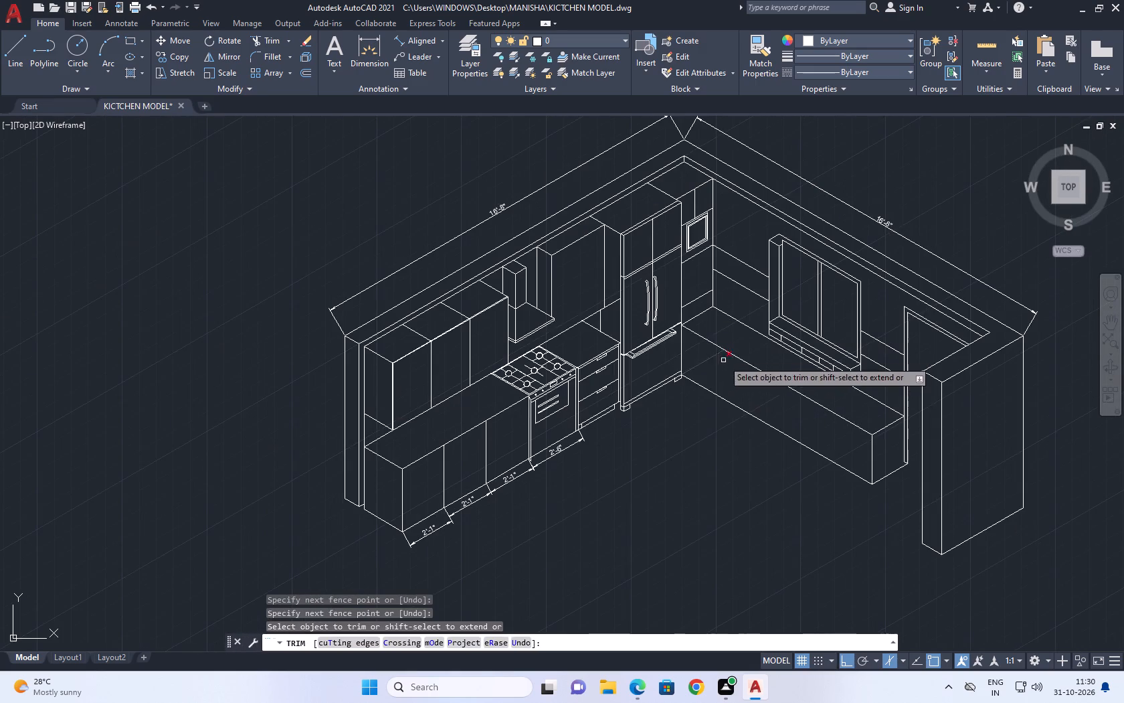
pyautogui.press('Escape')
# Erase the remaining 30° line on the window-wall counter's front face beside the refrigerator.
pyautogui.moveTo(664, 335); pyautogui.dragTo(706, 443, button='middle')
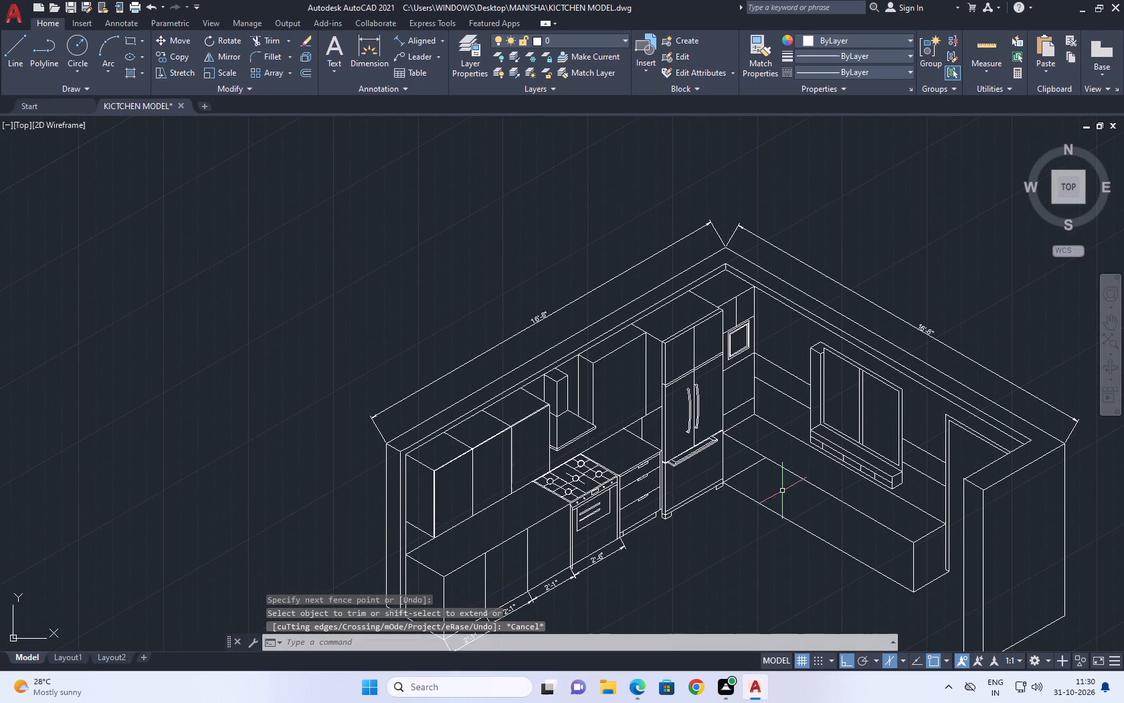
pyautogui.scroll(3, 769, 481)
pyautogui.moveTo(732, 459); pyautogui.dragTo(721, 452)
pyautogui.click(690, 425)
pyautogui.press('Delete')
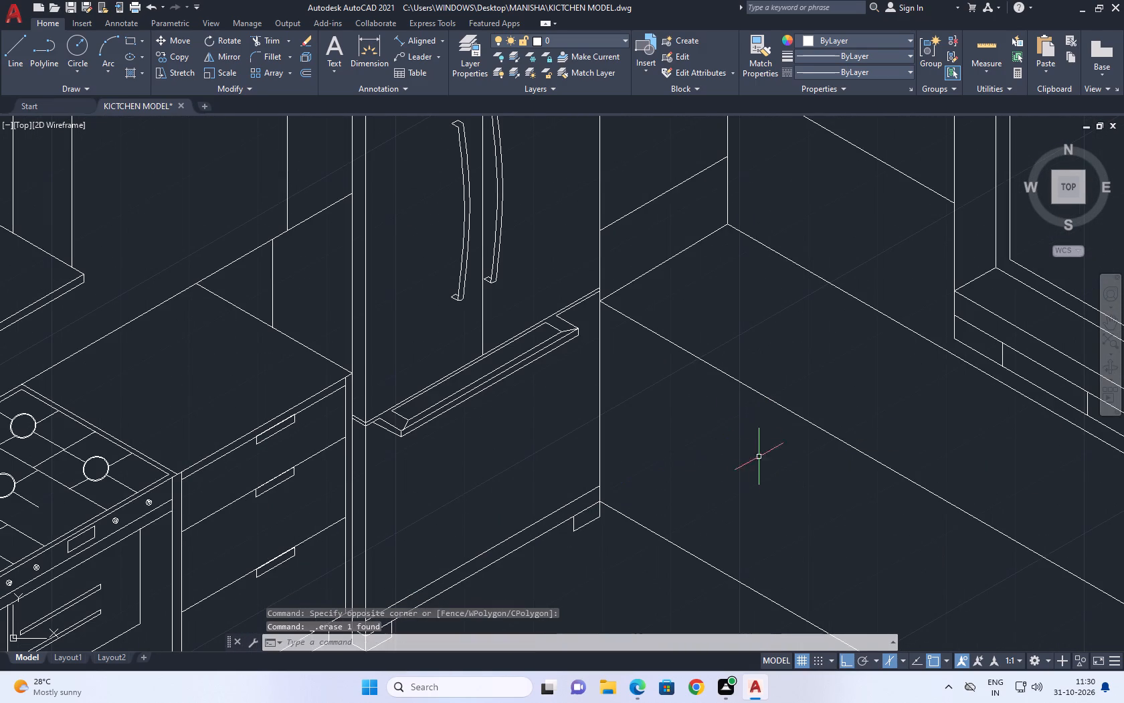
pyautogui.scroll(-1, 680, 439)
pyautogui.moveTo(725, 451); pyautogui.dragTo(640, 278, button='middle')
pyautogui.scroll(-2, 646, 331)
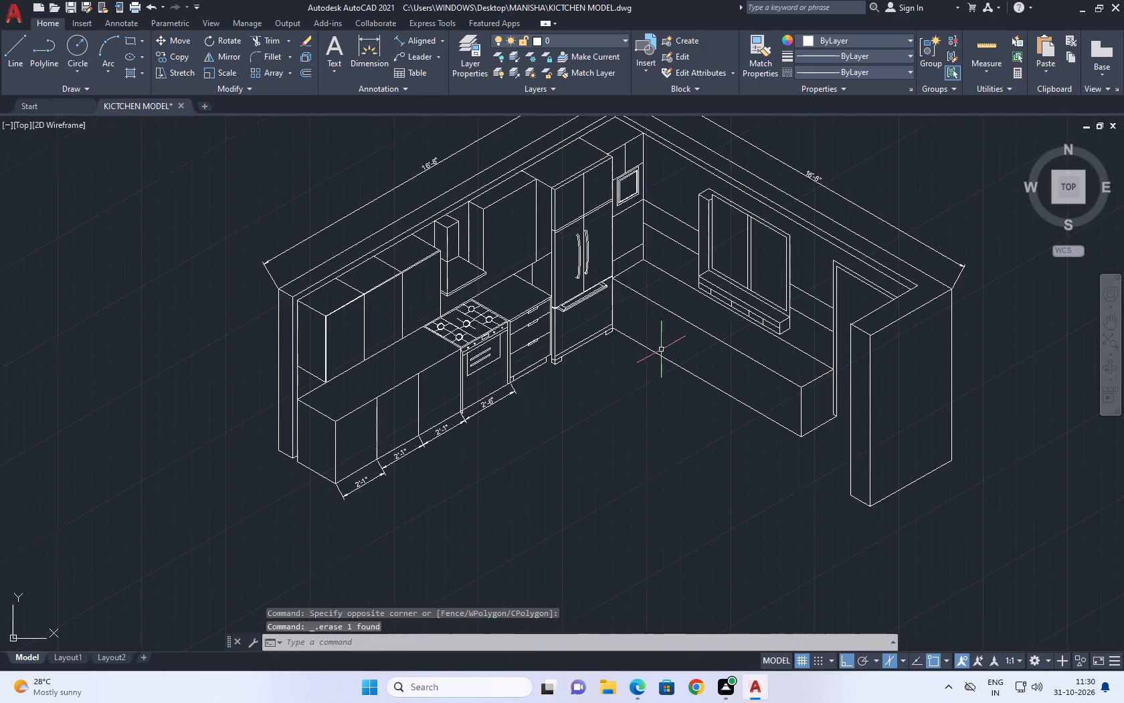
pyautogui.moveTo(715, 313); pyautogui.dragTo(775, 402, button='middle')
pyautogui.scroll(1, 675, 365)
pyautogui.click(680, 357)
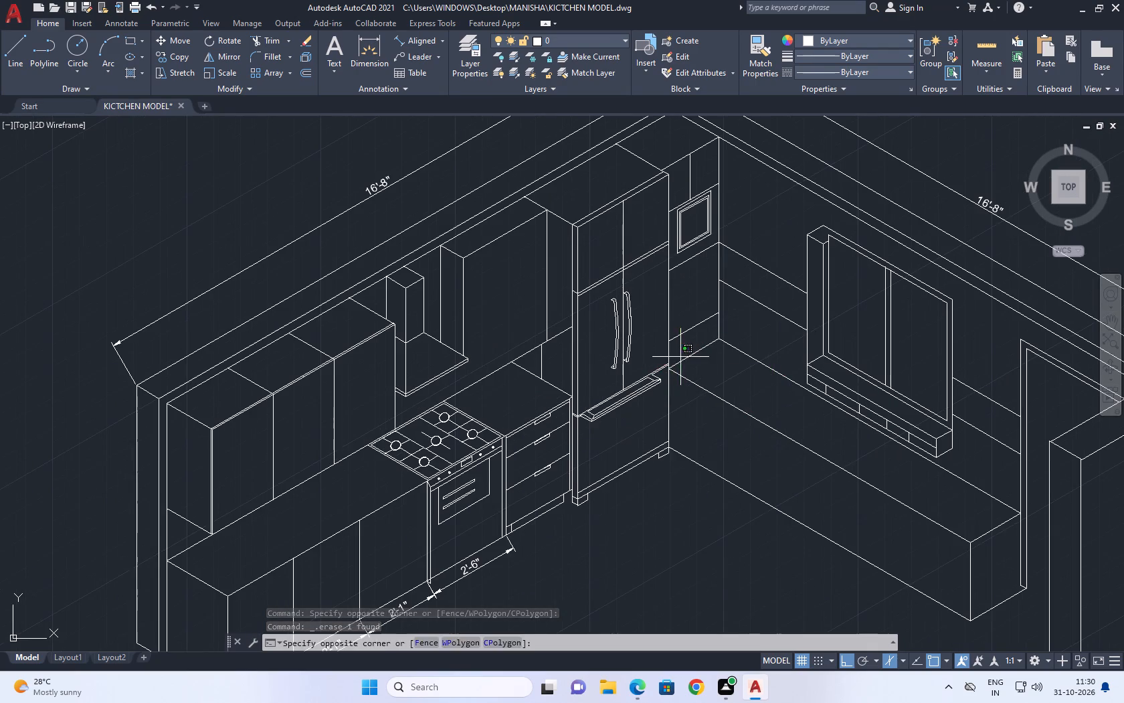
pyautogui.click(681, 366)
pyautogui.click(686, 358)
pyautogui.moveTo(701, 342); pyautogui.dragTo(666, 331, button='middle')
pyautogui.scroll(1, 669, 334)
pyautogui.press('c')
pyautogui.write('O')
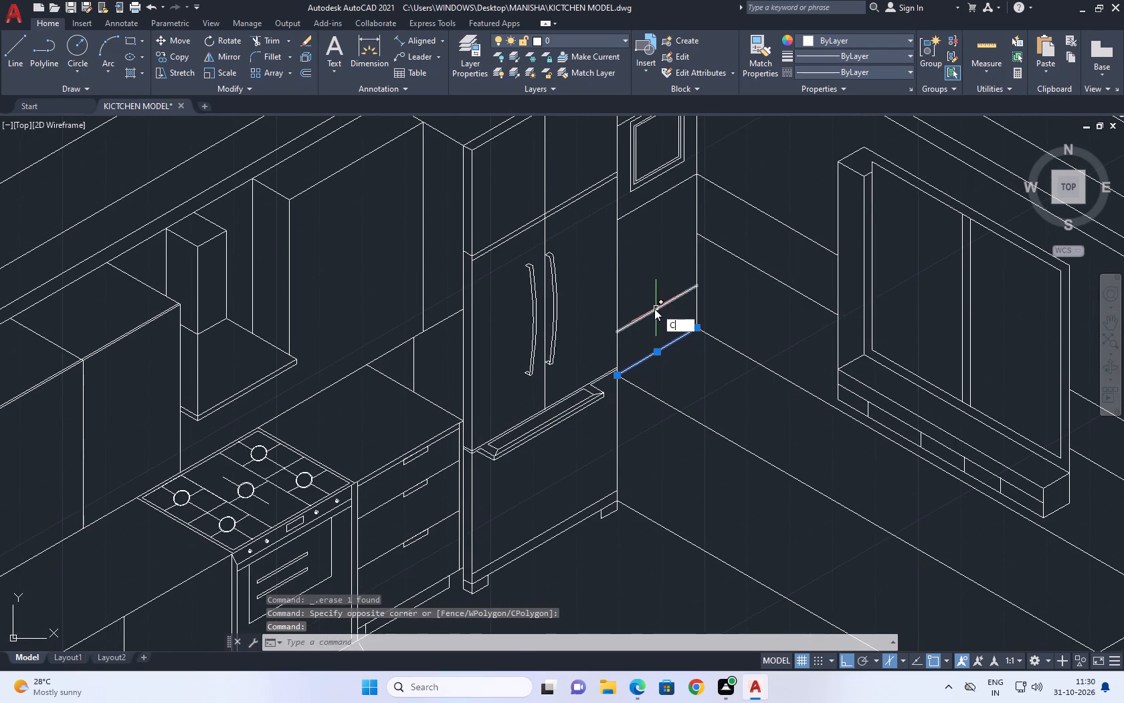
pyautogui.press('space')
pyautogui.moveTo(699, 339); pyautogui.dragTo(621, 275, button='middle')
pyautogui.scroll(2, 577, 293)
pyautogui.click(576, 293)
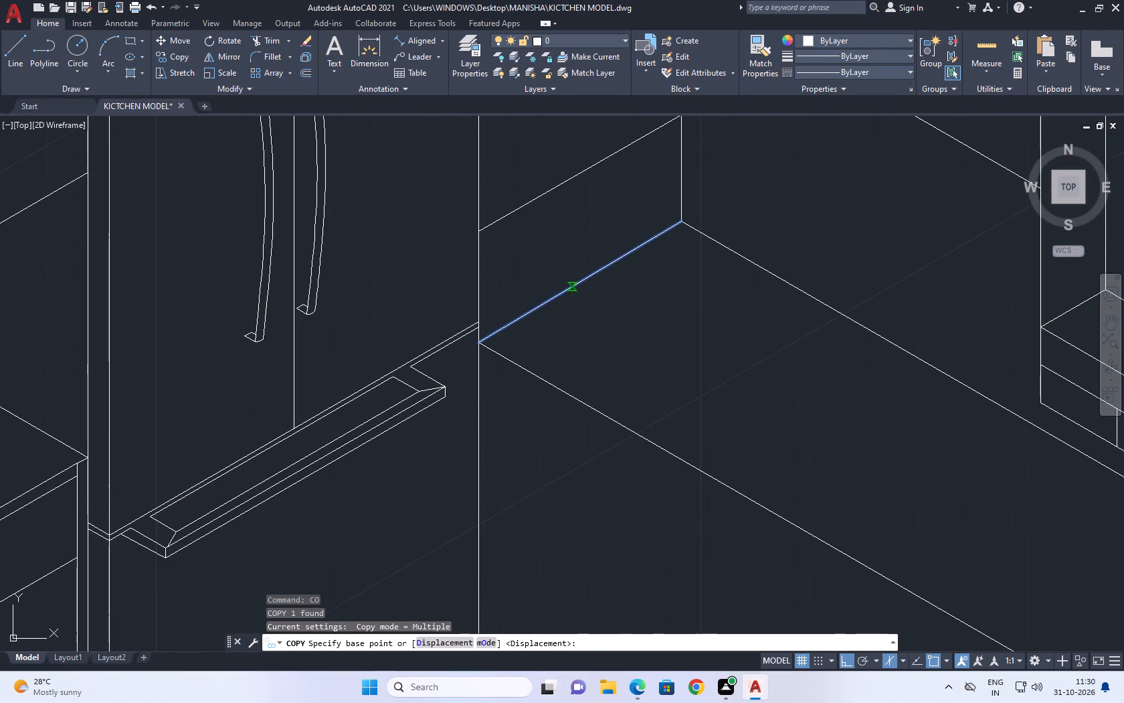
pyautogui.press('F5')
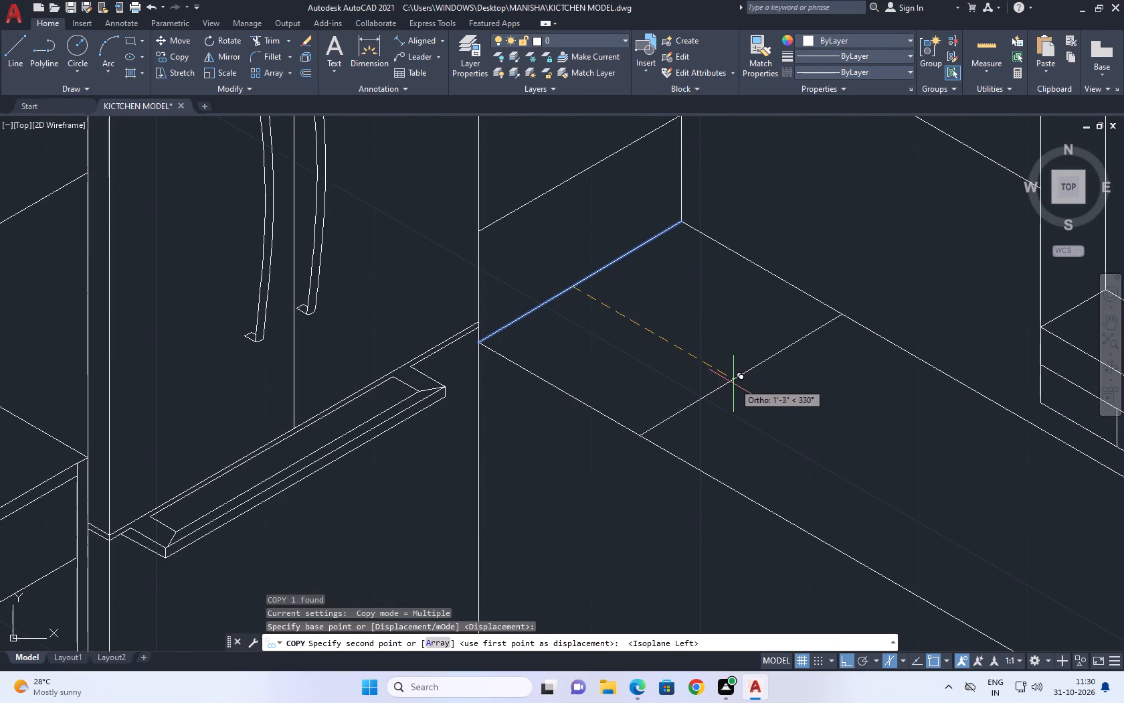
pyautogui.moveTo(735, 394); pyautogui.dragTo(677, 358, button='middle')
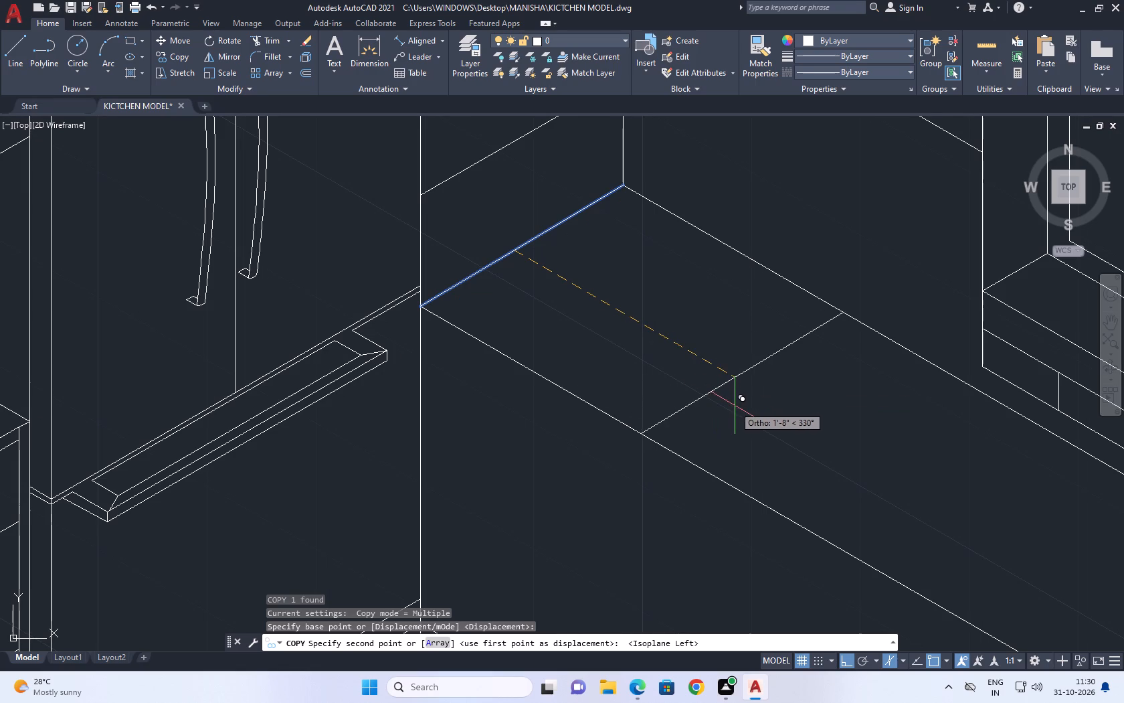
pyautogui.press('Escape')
# Draw a 30° construction line from the base of the window's centre mullion across the sill to past the counter's top front edge.
pyautogui.moveTo(881, 455); pyautogui.dragTo(620, 388, button='middle')
pyautogui.scroll(-3, 621, 402)
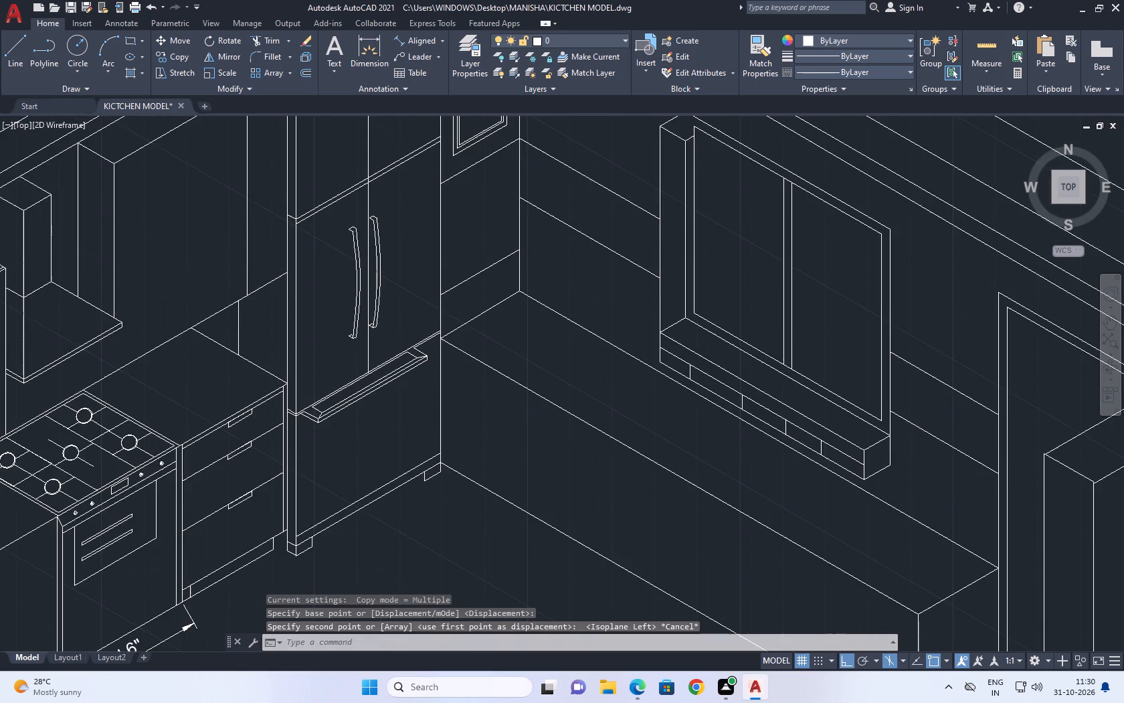
pyautogui.press('l')
pyautogui.press('space')
pyautogui.scroll(2, 696, 408)
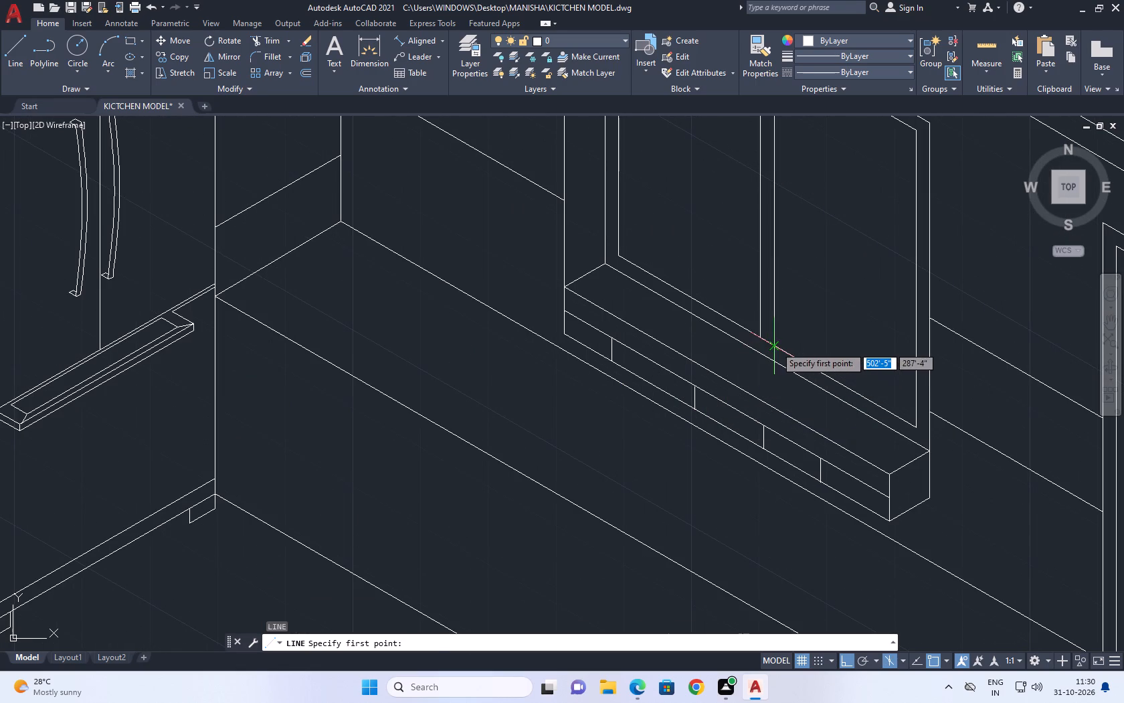
pyautogui.click(775, 346)
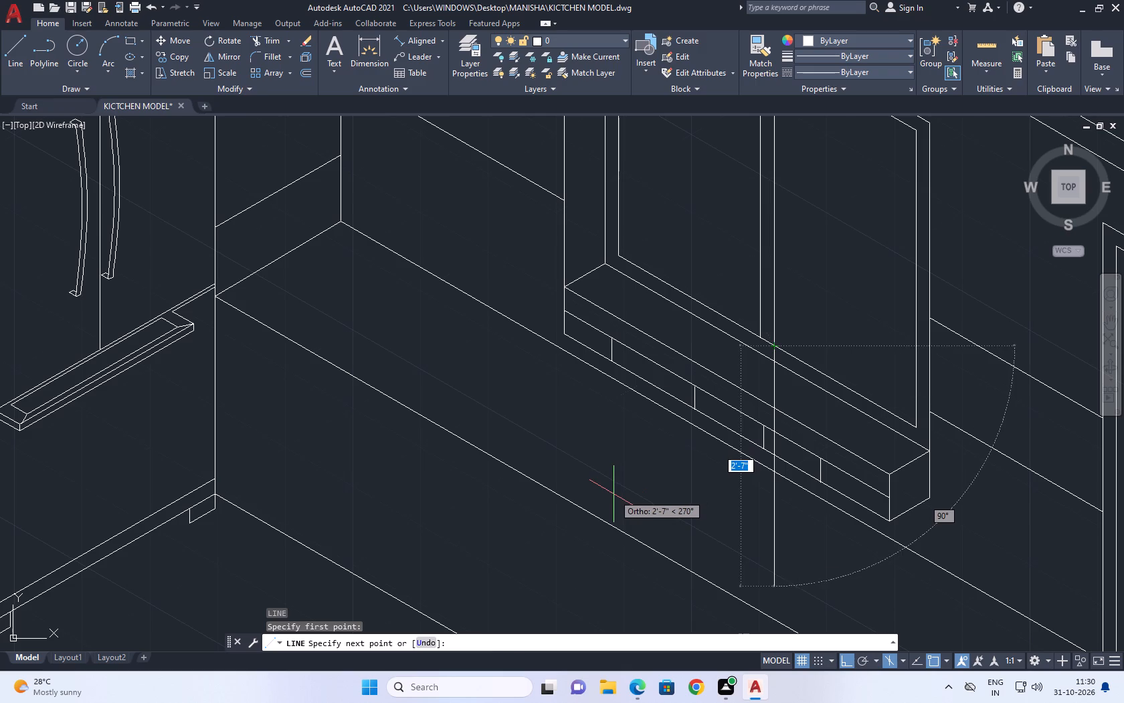
pyautogui.press('F5')
pyautogui.click(543, 505)
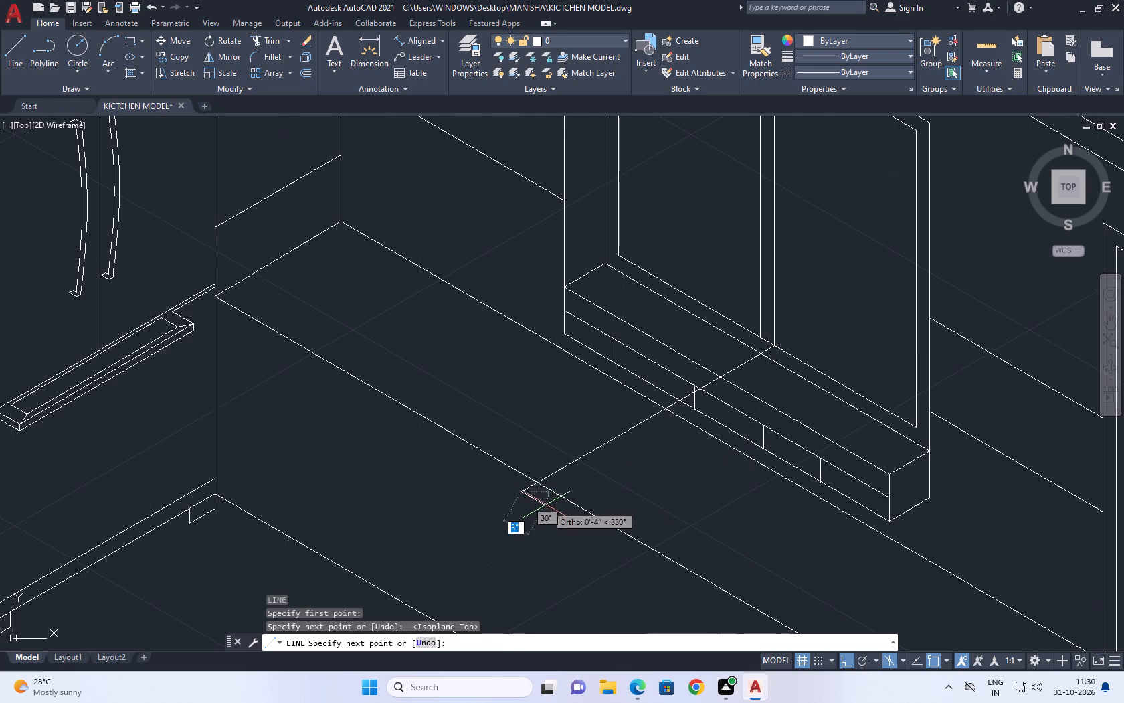
pyautogui.press('Escape')
# Draw a line across the counter top from where the construction line crosses its back edge to past its front edge.
pyautogui.scroll(1, 650, 414)
pyautogui.write('L')
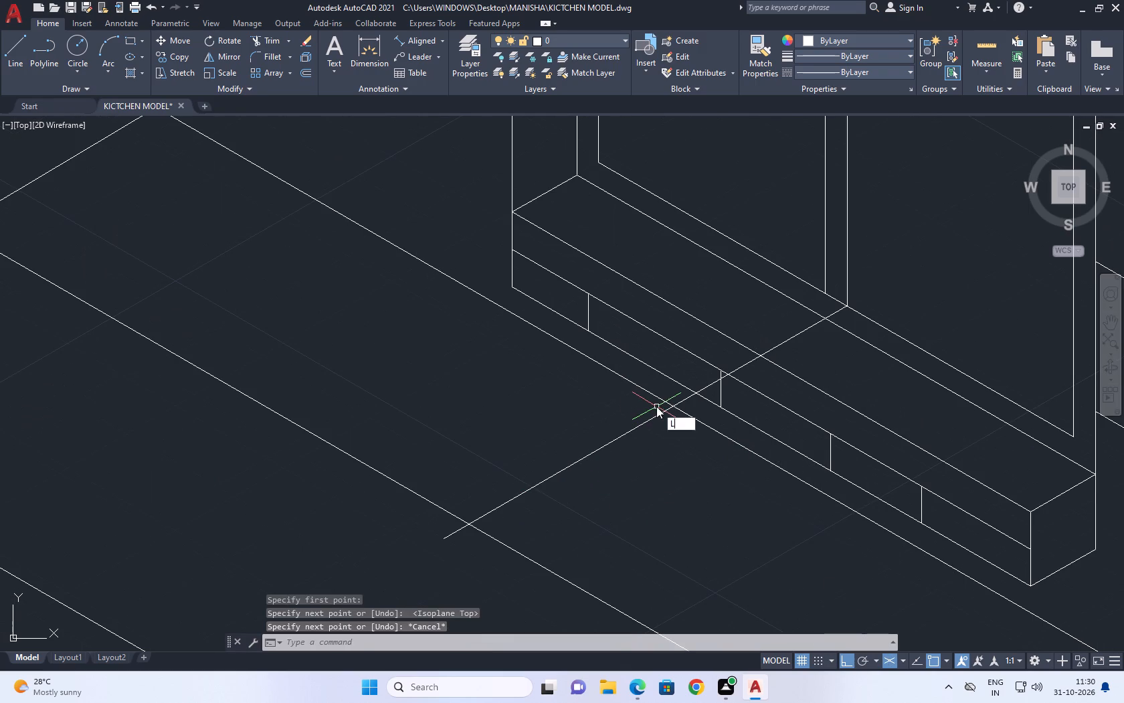
pyautogui.press('space')
pyautogui.click(672, 406)
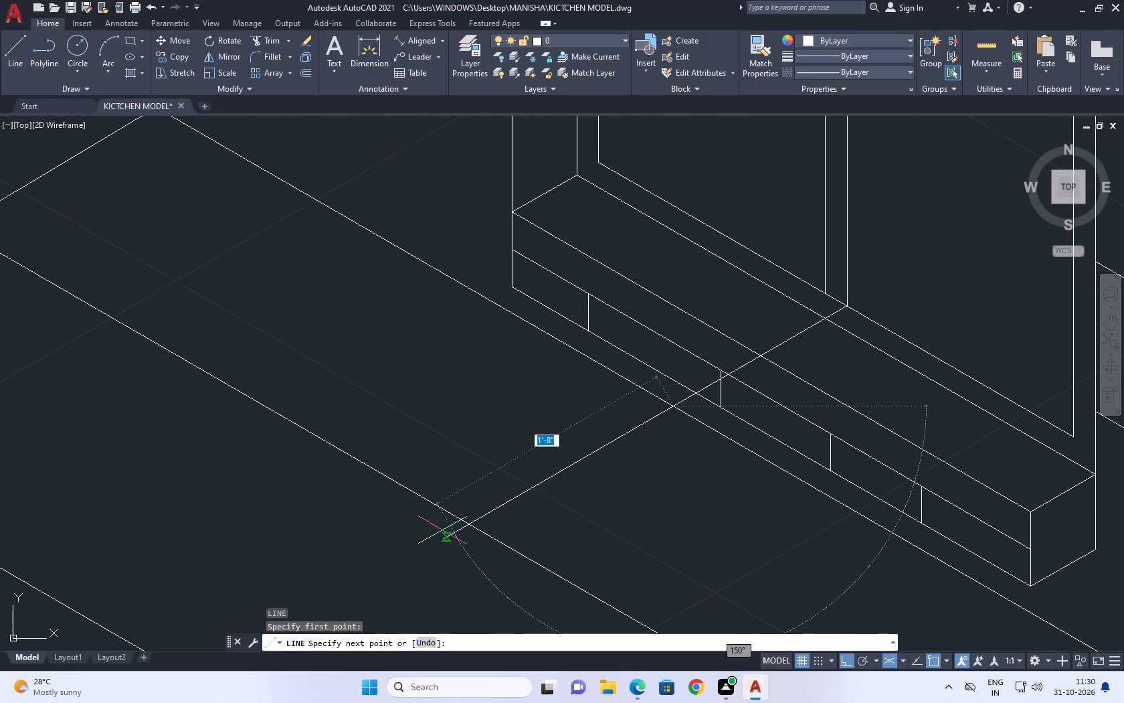
pyautogui.click(420, 545)
pyautogui.press('Escape')
# Erase the longer construction line running from the window mullion across the counter top.
pyautogui.click(797, 337)
pyautogui.click(783, 333)
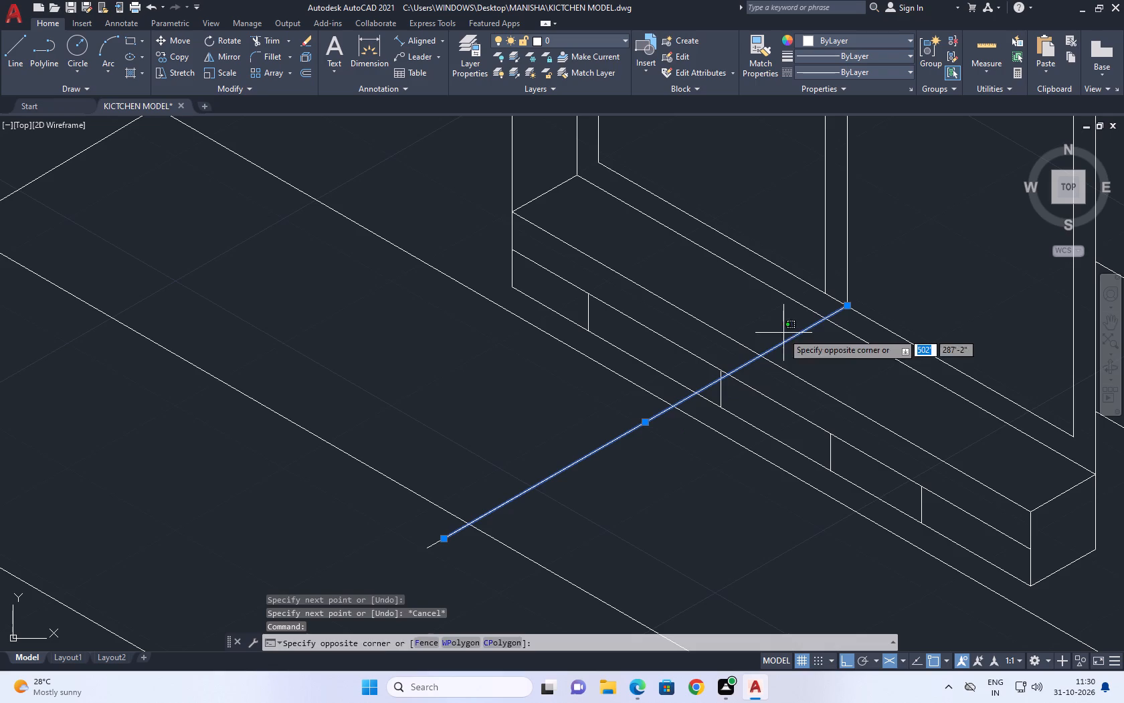
pyautogui.click(789, 353)
pyautogui.press('Delete')
# Trim the counter-top cross line where it extends past the top front edge.
pyautogui.moveTo(688, 380); pyautogui.dragTo(728, 310, button='middle')
pyautogui.scroll(1, 728, 309)
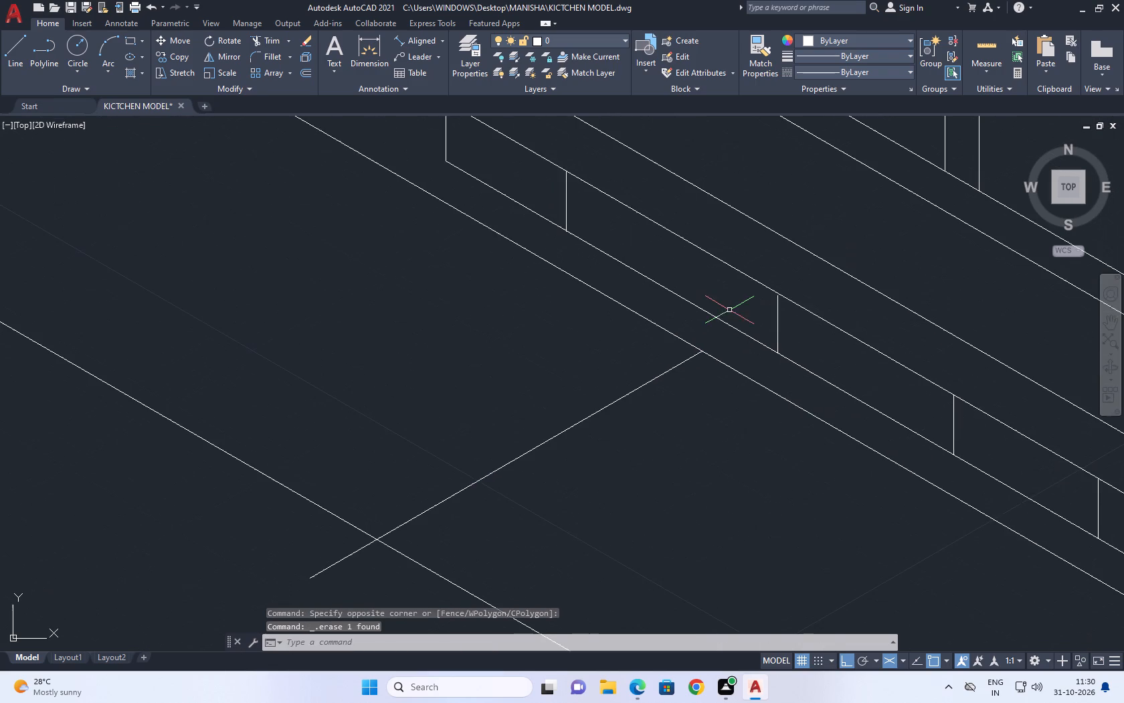
pyautogui.press('t')
pyautogui.press('r')
pyautogui.press('space')
pyautogui.click(357, 568)
pyautogui.click(318, 547)
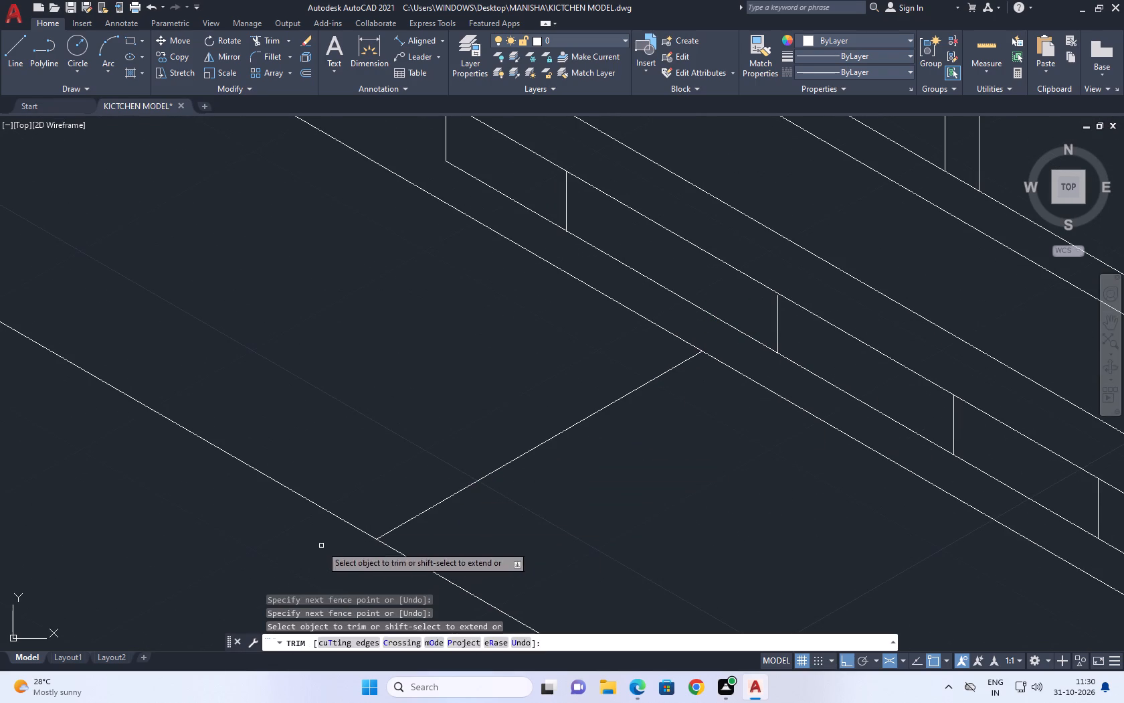
pyautogui.press('Escape')
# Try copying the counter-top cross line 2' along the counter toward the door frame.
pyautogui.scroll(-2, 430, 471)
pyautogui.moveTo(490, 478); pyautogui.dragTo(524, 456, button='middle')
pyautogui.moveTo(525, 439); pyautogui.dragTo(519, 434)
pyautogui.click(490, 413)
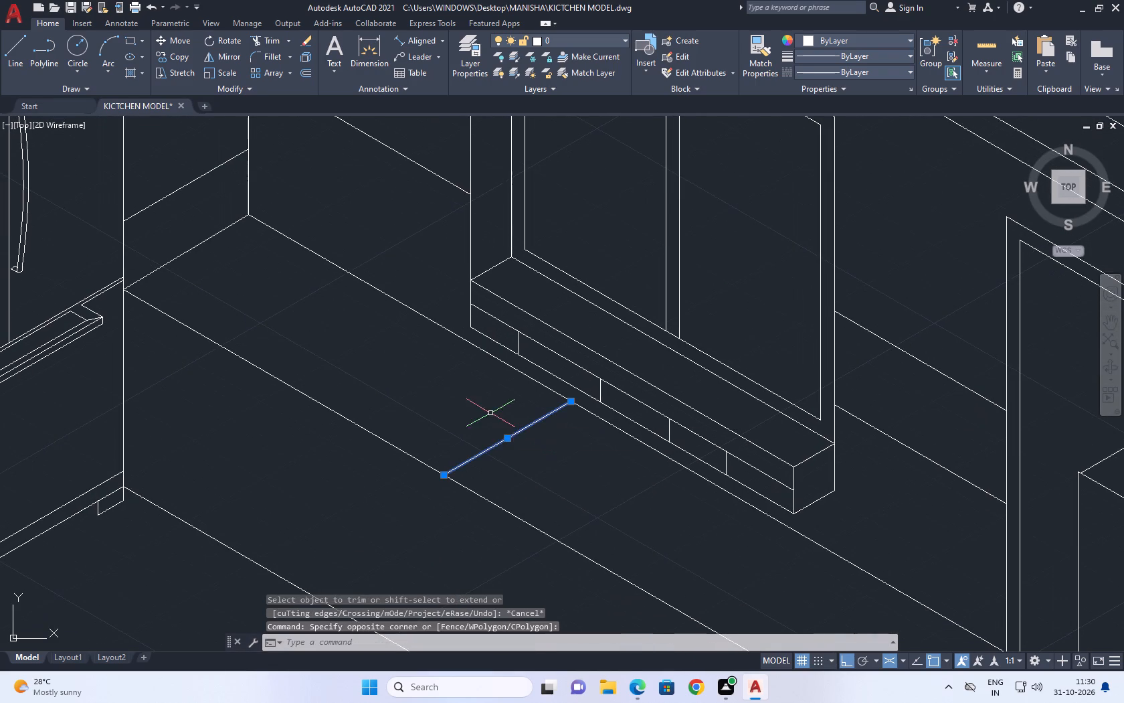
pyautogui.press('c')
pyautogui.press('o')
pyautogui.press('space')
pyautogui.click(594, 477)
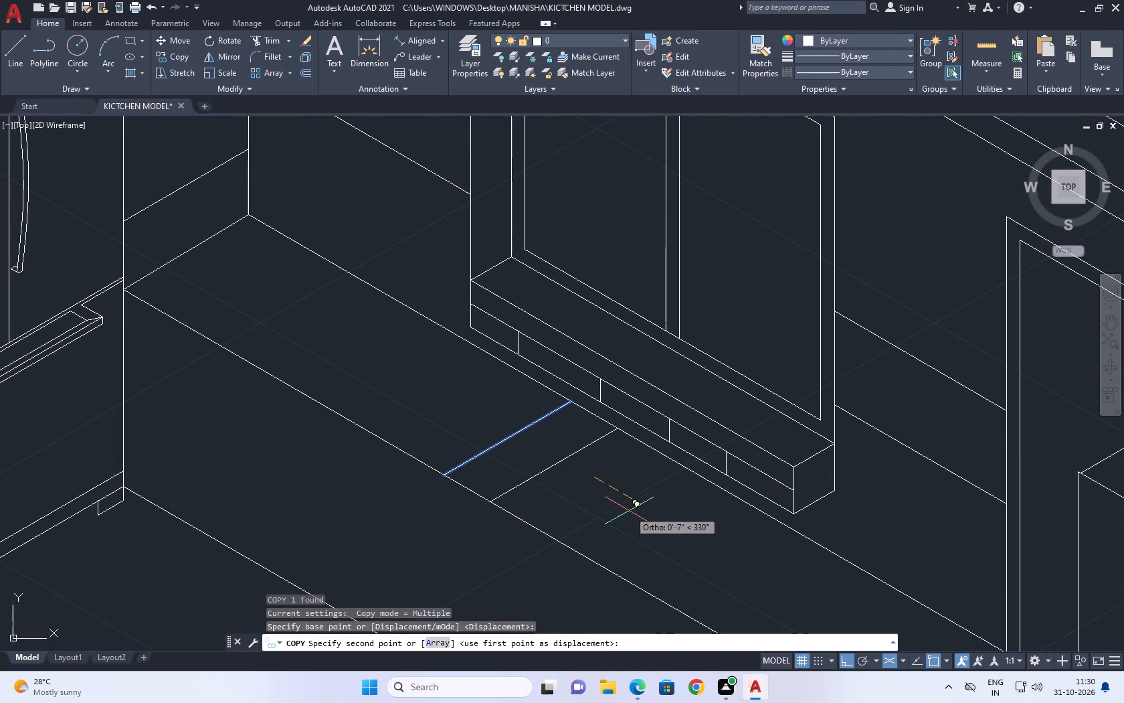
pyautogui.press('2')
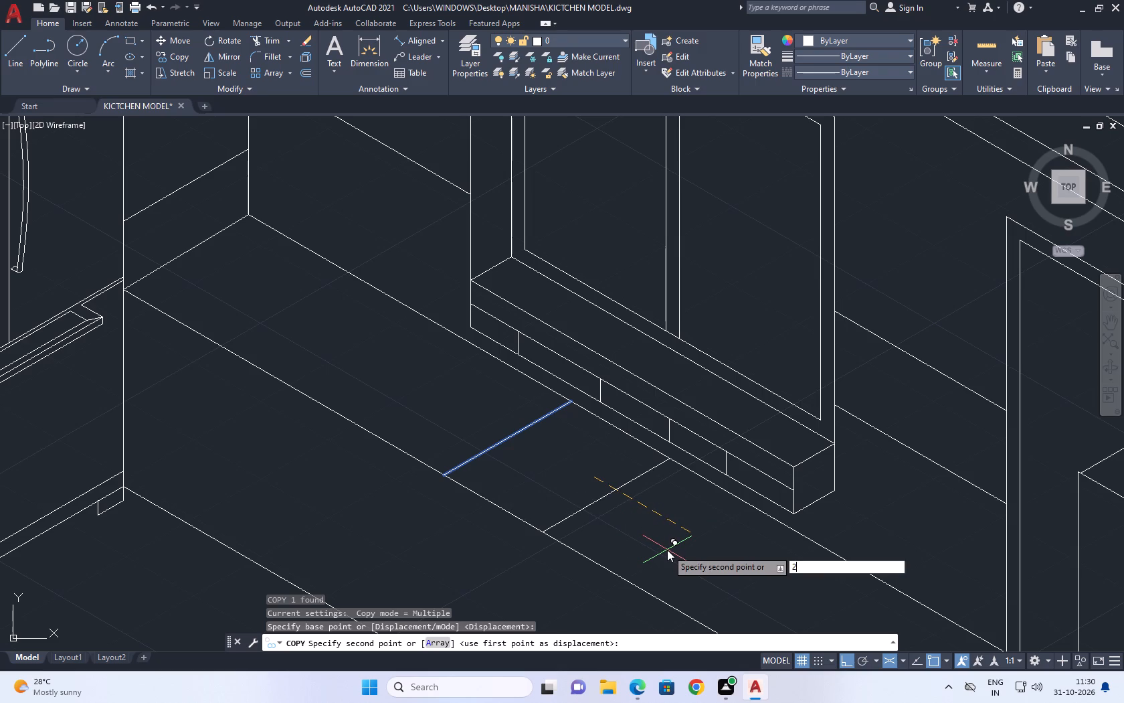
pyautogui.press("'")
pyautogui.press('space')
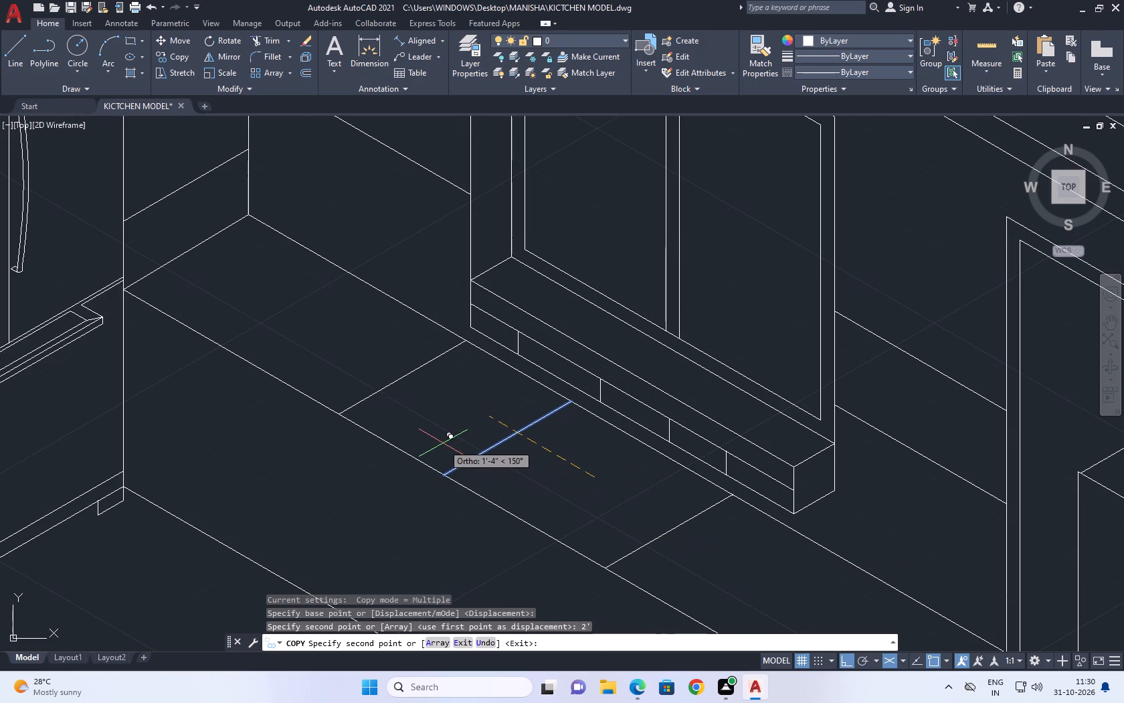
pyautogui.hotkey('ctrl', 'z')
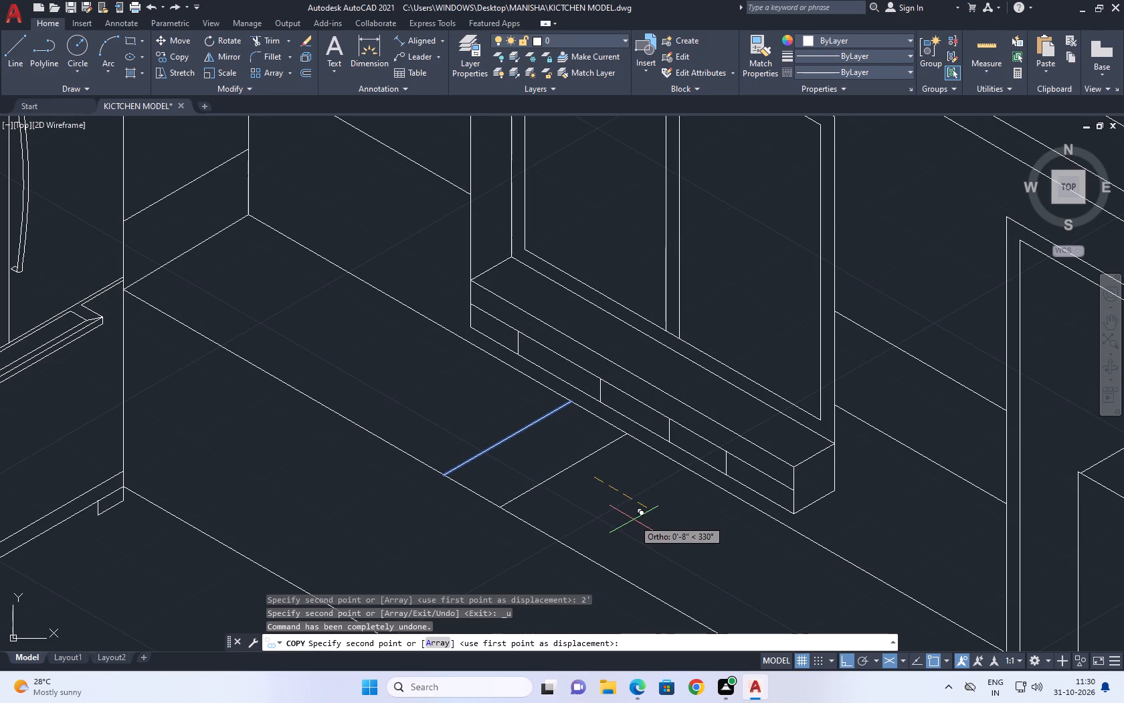
# Copy the counter-top cross line 1' toward the door frame and 1' toward the refrigerator.
pyautogui.press('1')
pyautogui.press("'")
pyautogui.press('space')
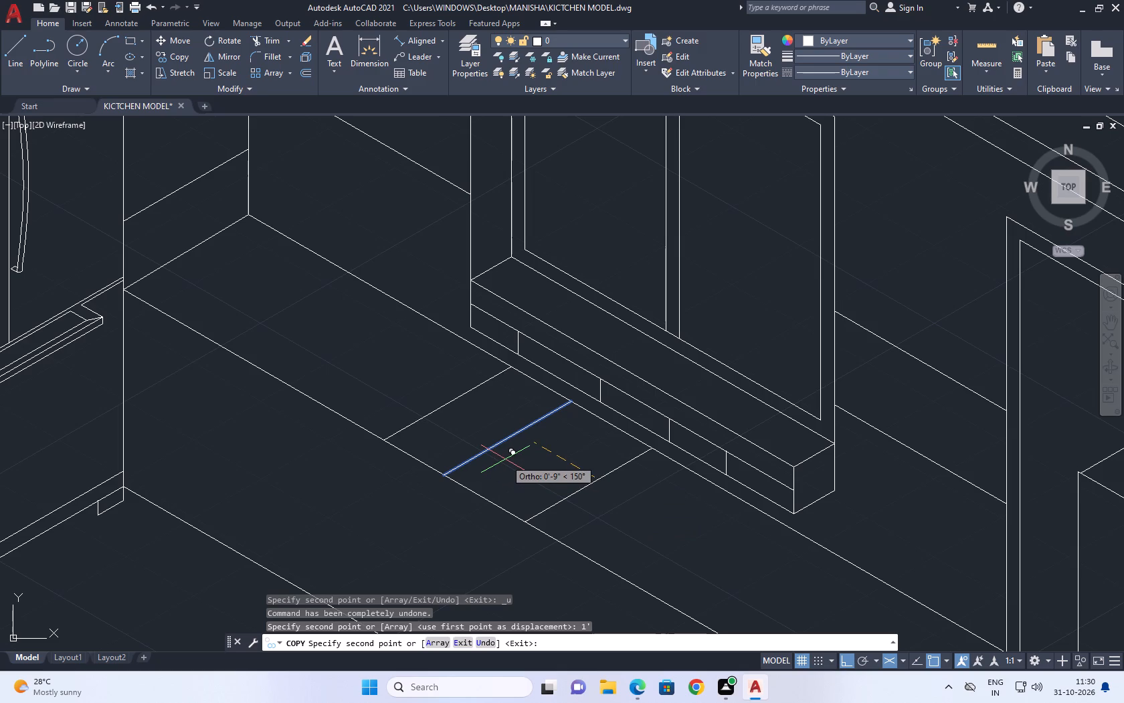
pyautogui.press('1')
pyautogui.press("'")
pyautogui.press('space')
pyautogui.press('Escape')
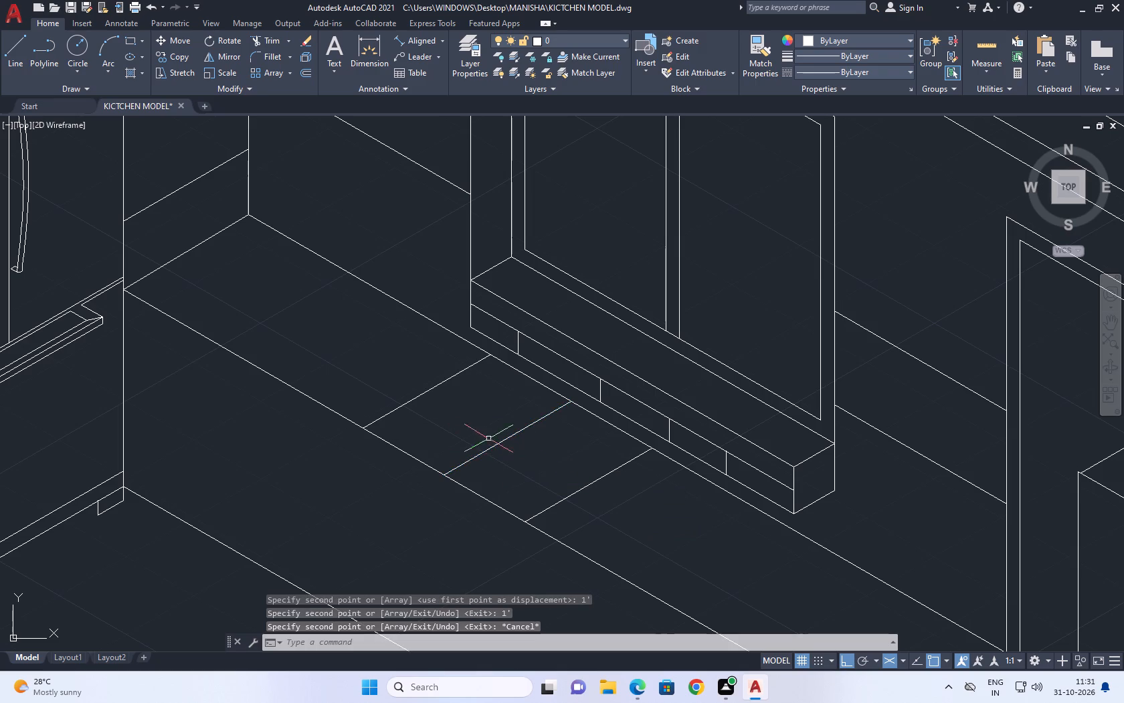
# Move the three counter-top cross lines about 7" along the counter toward the door frame.
pyautogui.moveTo(560, 481); pyautogui.dragTo(579, 497, button='middle')
pyautogui.moveTo(655, 505); pyautogui.dragTo(633, 488)
pyautogui.click(618, 471)
pyautogui.click(555, 451)
pyautogui.click(529, 441)
pyautogui.click(487, 422)
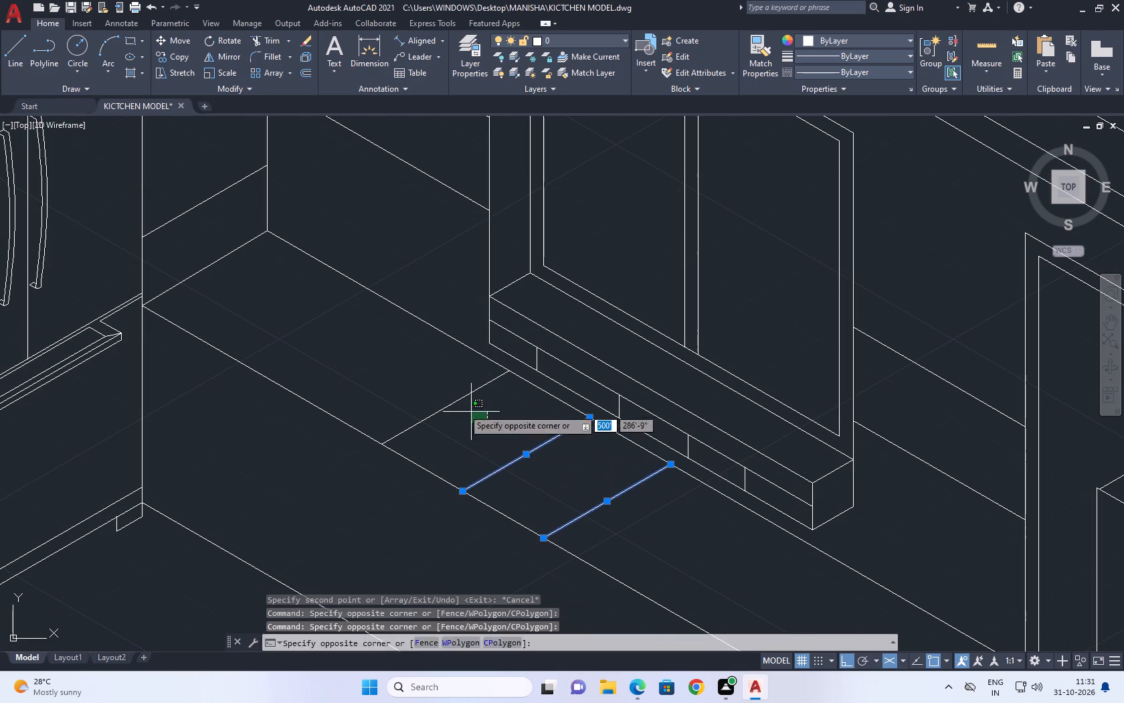
pyautogui.click(449, 404)
pyautogui.moveTo(519, 425); pyautogui.dragTo(446, 337, button='middle')
pyautogui.press('m')
pyautogui.press('space')
pyautogui.click(599, 449)
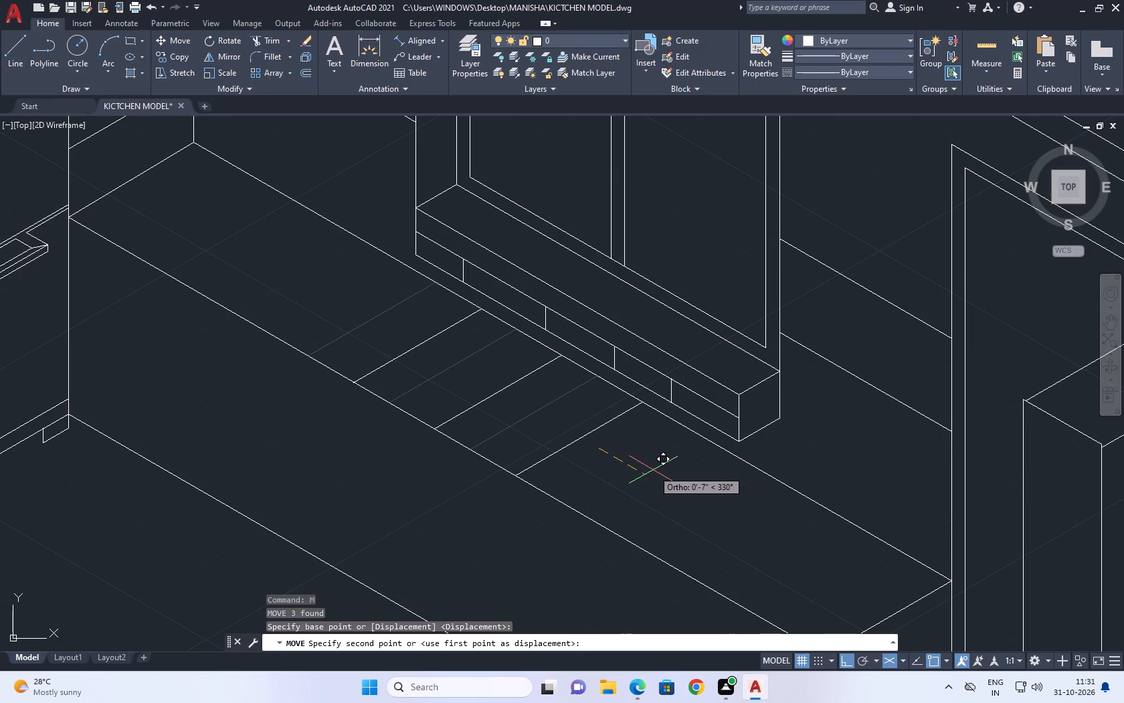
pyautogui.click(654, 471)
# Draw a vertical line about 6" down from the back end of the cross line nearest the refrigerator.
pyautogui.moveTo(472, 354); pyautogui.dragTo(543, 392, button='middle')
pyautogui.moveTo(527, 419); pyautogui.dragTo(599, 458, button='middle')
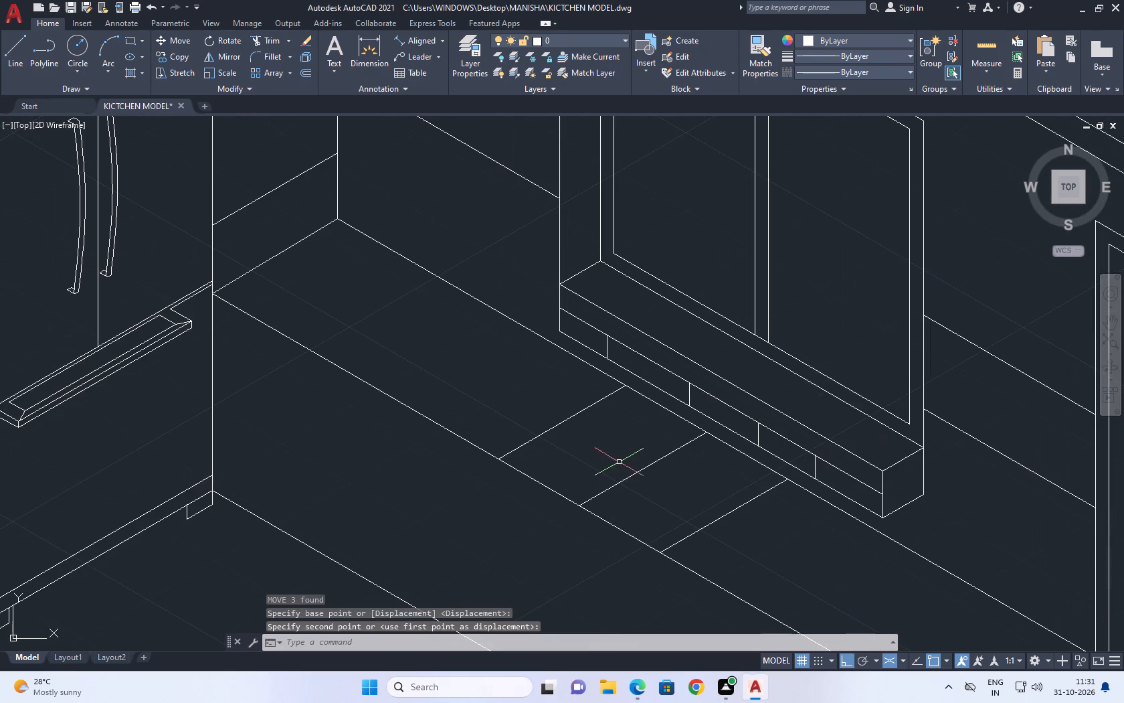
pyautogui.press('l')
pyautogui.press('space')
pyautogui.scroll(2, 627, 384)
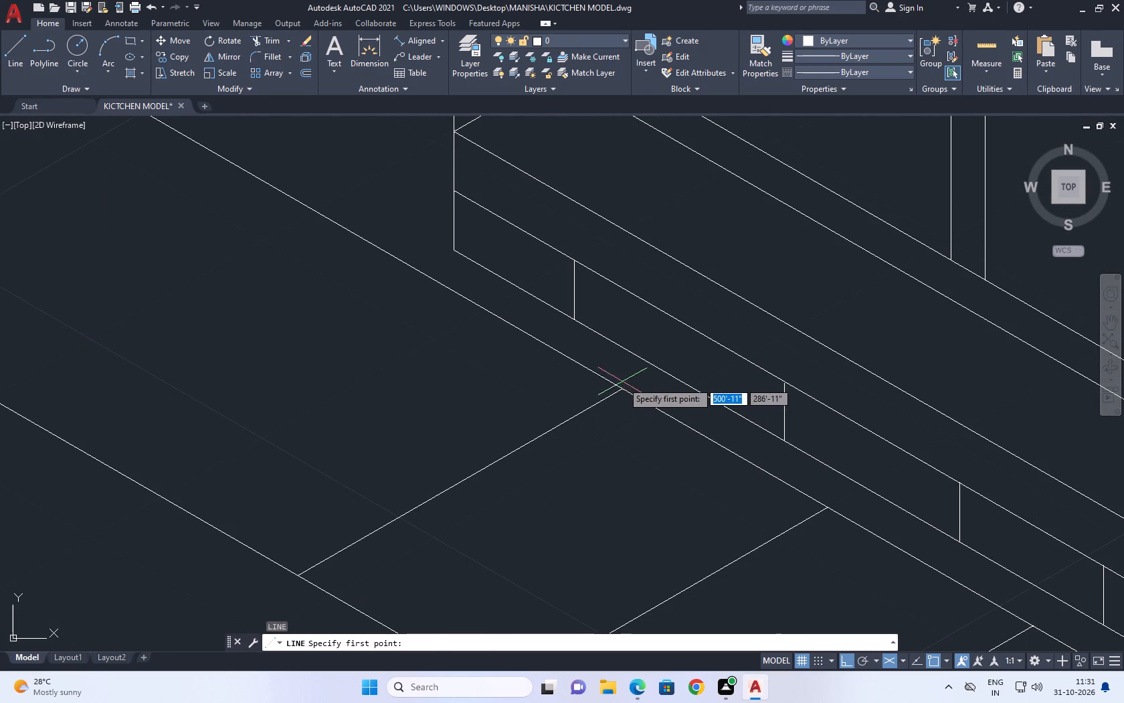
pyautogui.click(621, 391)
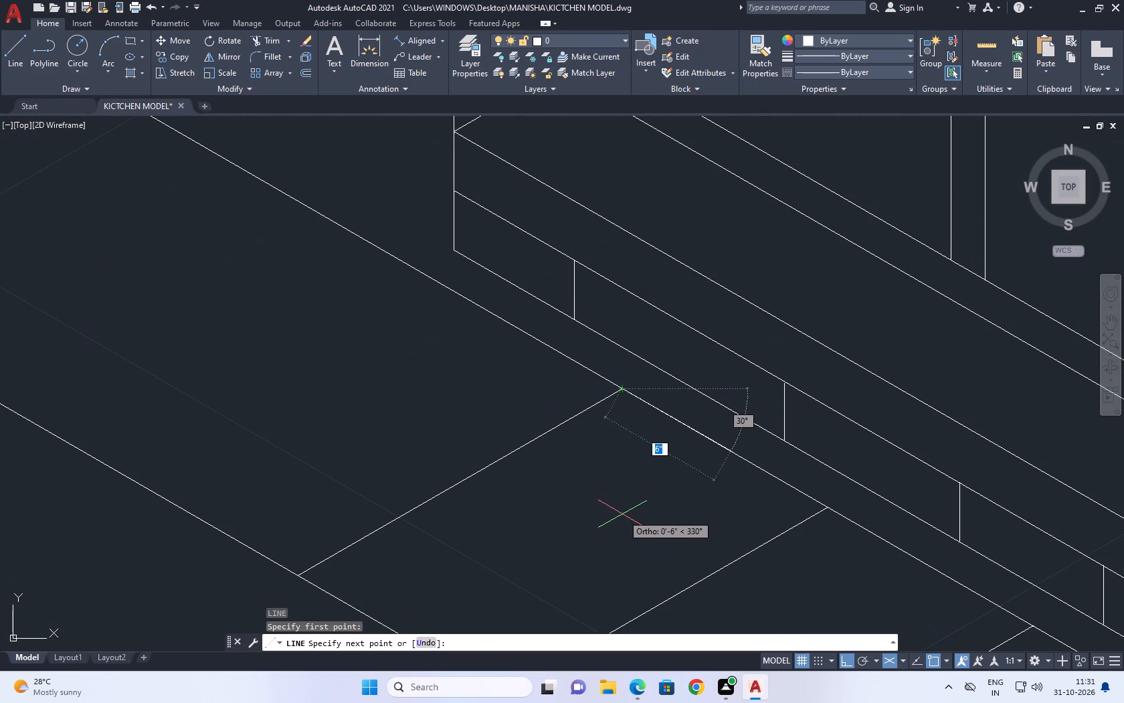
pyautogui.press('F5')
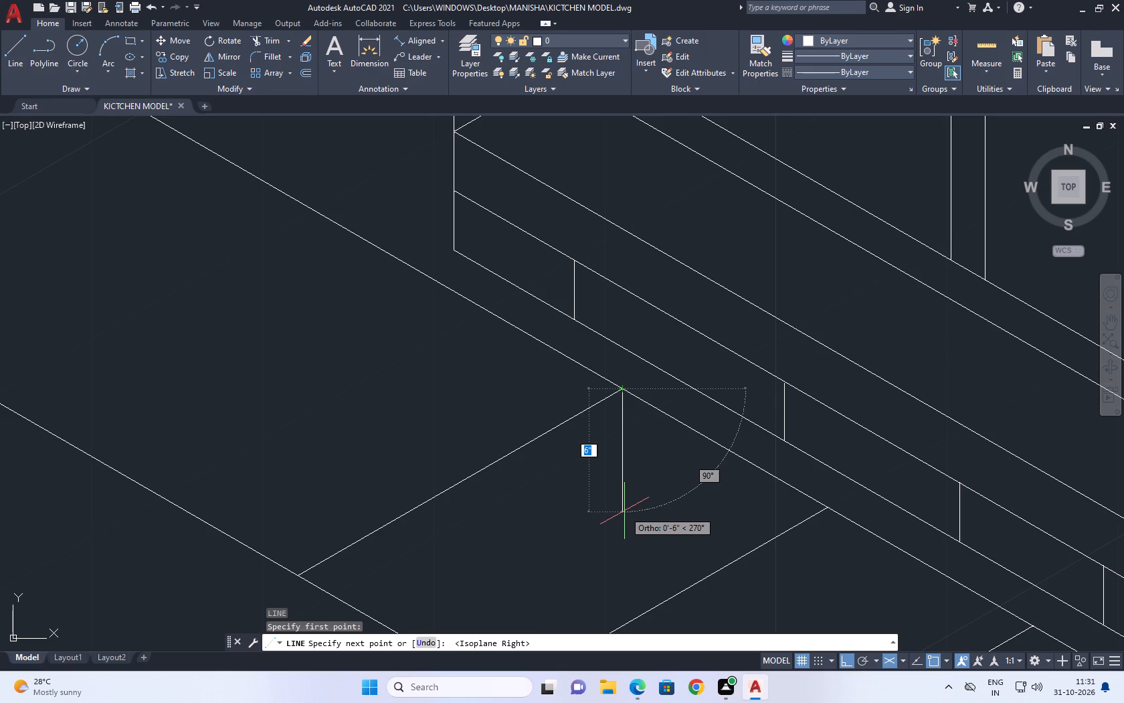
pyautogui.click(623, 509)
pyautogui.press('space')
# Draw a line from the short vertical's lower end, parallel to the cross lines, to past the counter's top front edge.
pyautogui.moveTo(618, 465); pyautogui.dragTo(550, 349, button='middle')
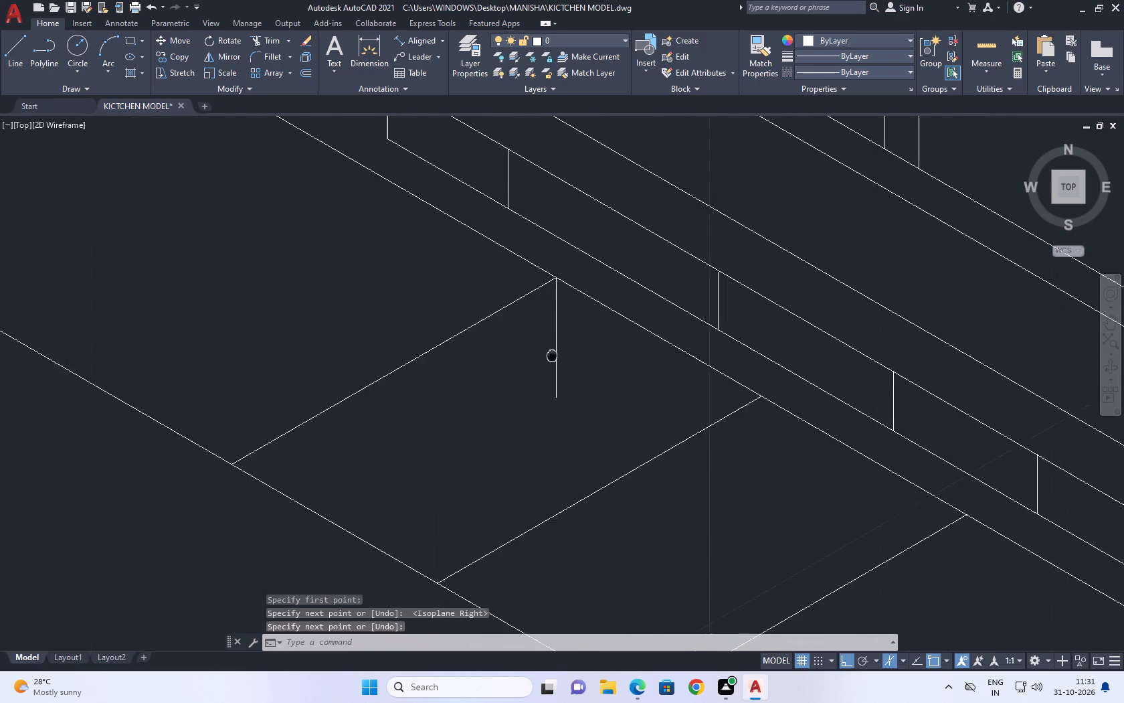
pyautogui.moveTo(550, 349); pyautogui.dragTo(537, 301, button='middle')
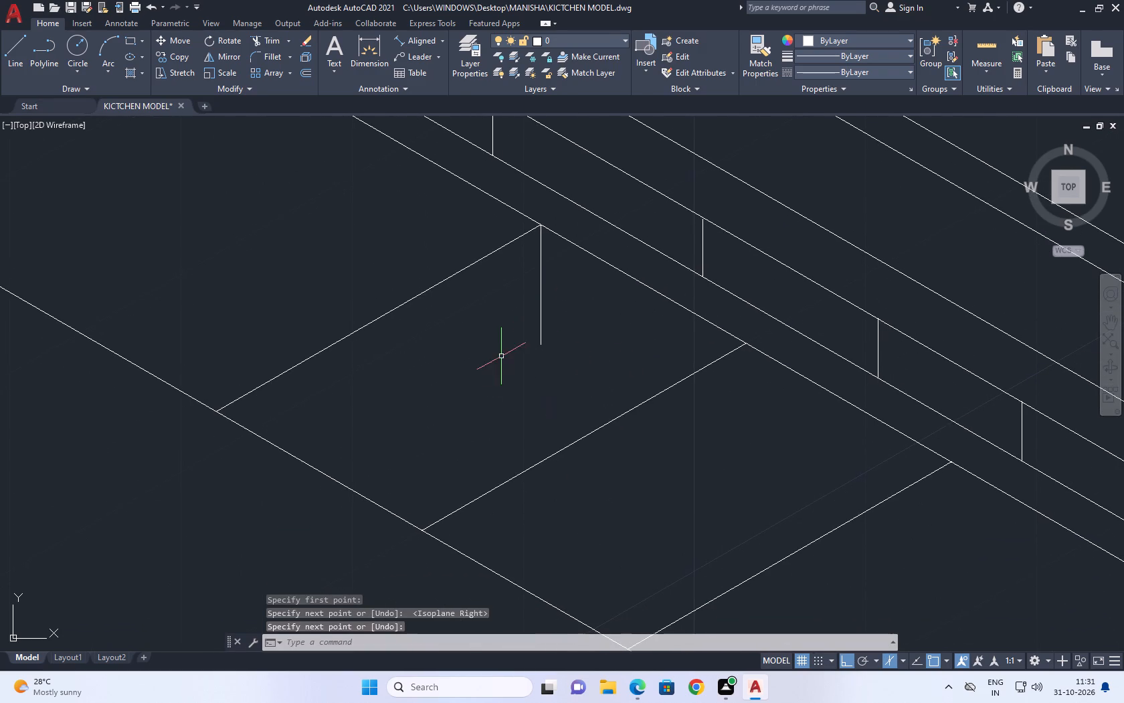
pyautogui.moveTo(503, 360); pyautogui.dragTo(519, 376, button='middle')
pyautogui.press('l')
pyautogui.press('space')
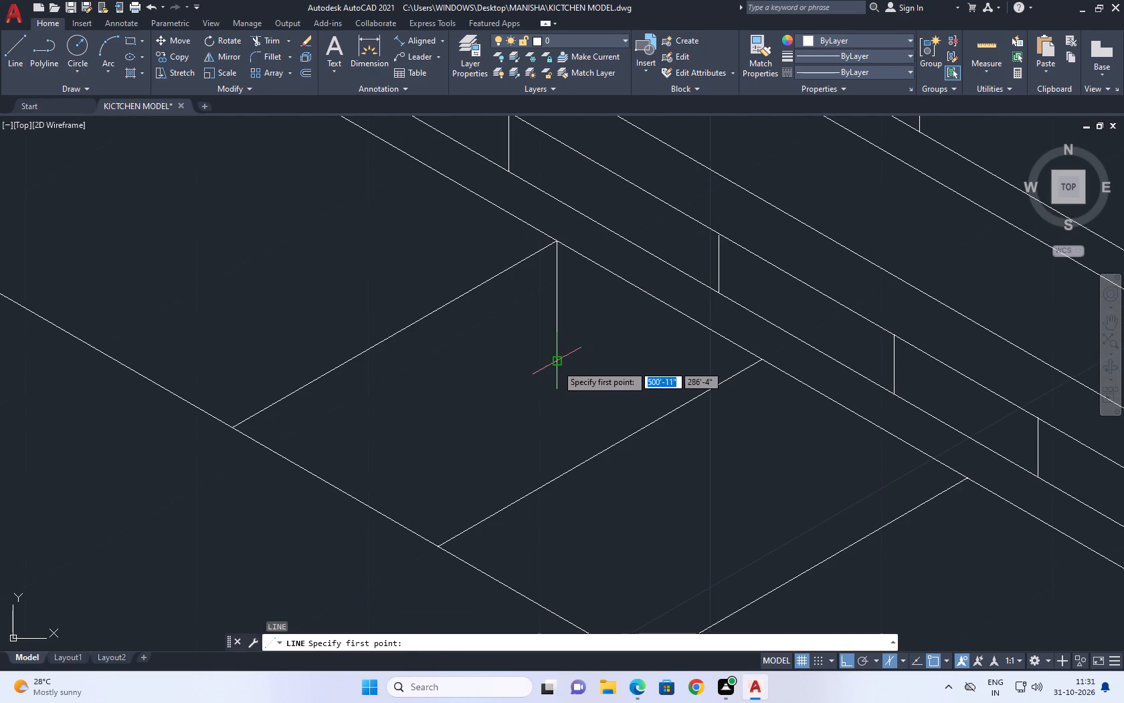
pyautogui.click(557, 365)
pyautogui.click(256, 528)
pyautogui.press('Escape')
# Draw a line along the counter's top front edge joining the front ends of the two outer cross lines.
pyautogui.moveTo(436, 460); pyautogui.dragTo(436, 453, button='middle')
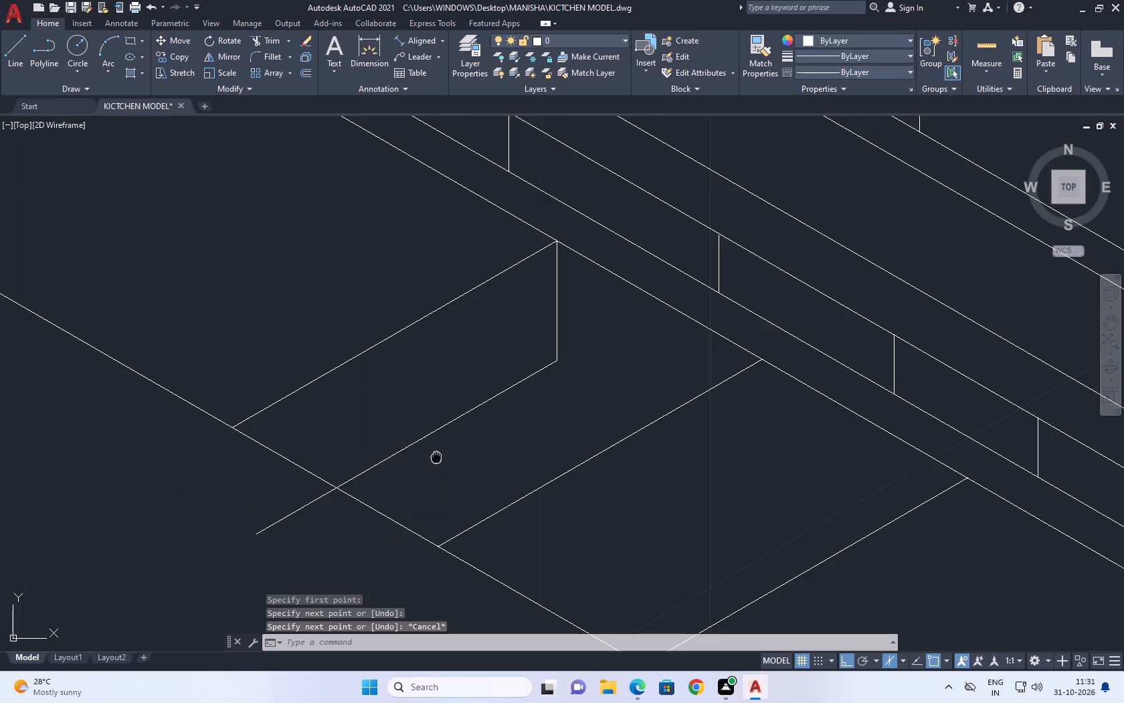
pyautogui.moveTo(436, 453); pyautogui.dragTo(436, 410, button='middle')
pyautogui.scroll(-2, 404, 398)
pyautogui.moveTo(510, 461); pyautogui.dragTo(528, 492, button='middle')
pyautogui.click(476, 489)
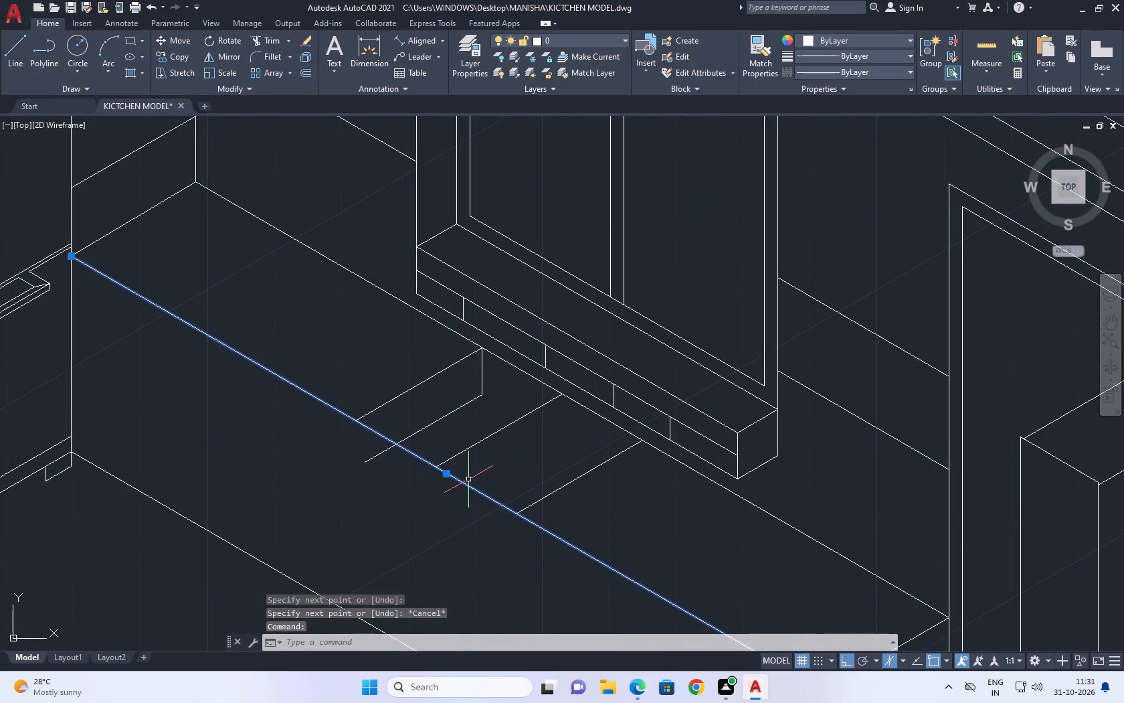
pyautogui.press('Escape')
pyautogui.write('L')
pyautogui.press('space')
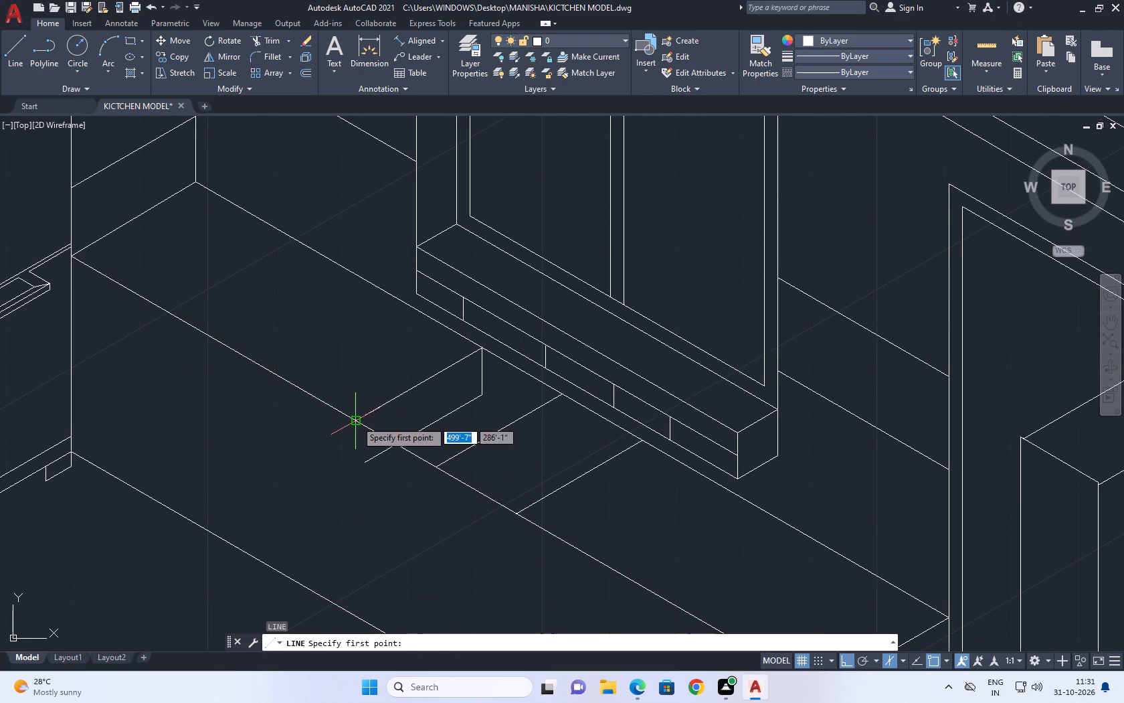
pyautogui.click(357, 421)
pyautogui.click(517, 517)
pyautogui.press('Escape')
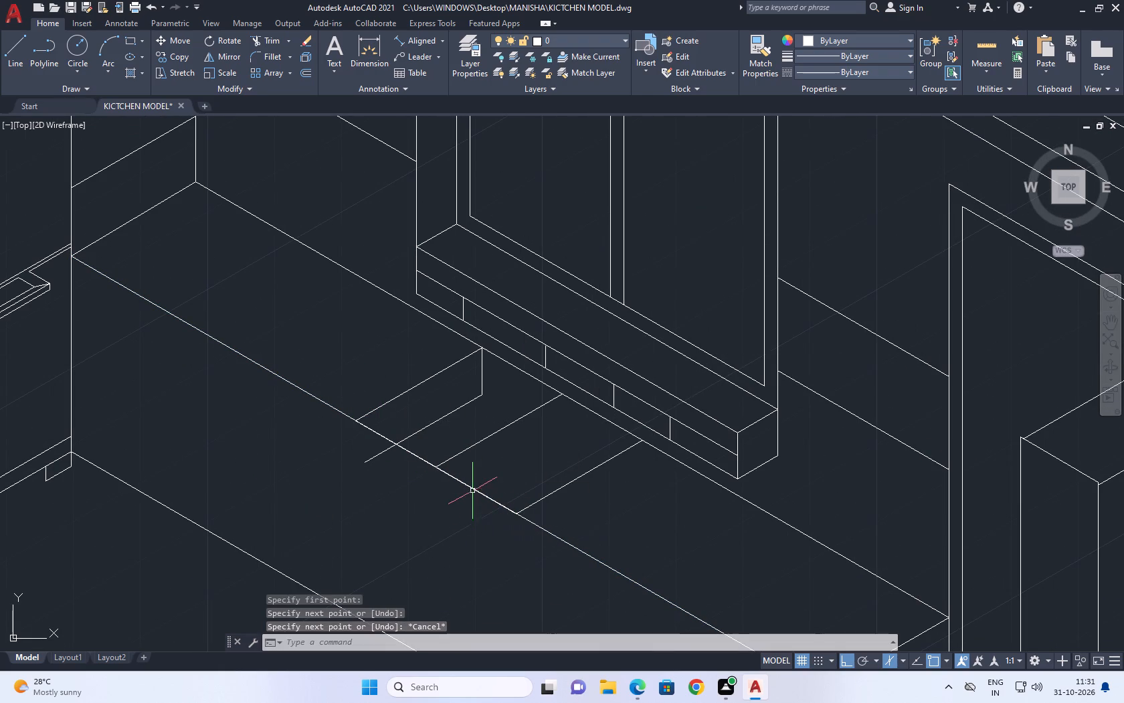
# Copy the line along the counter's top front edge a short distance back toward the window wall.
pyautogui.click(472, 489)
pyautogui.press('c')
pyautogui.write('O')
pyautogui.press('space')
pyautogui.moveTo(471, 475); pyautogui.dragTo(471, 471)
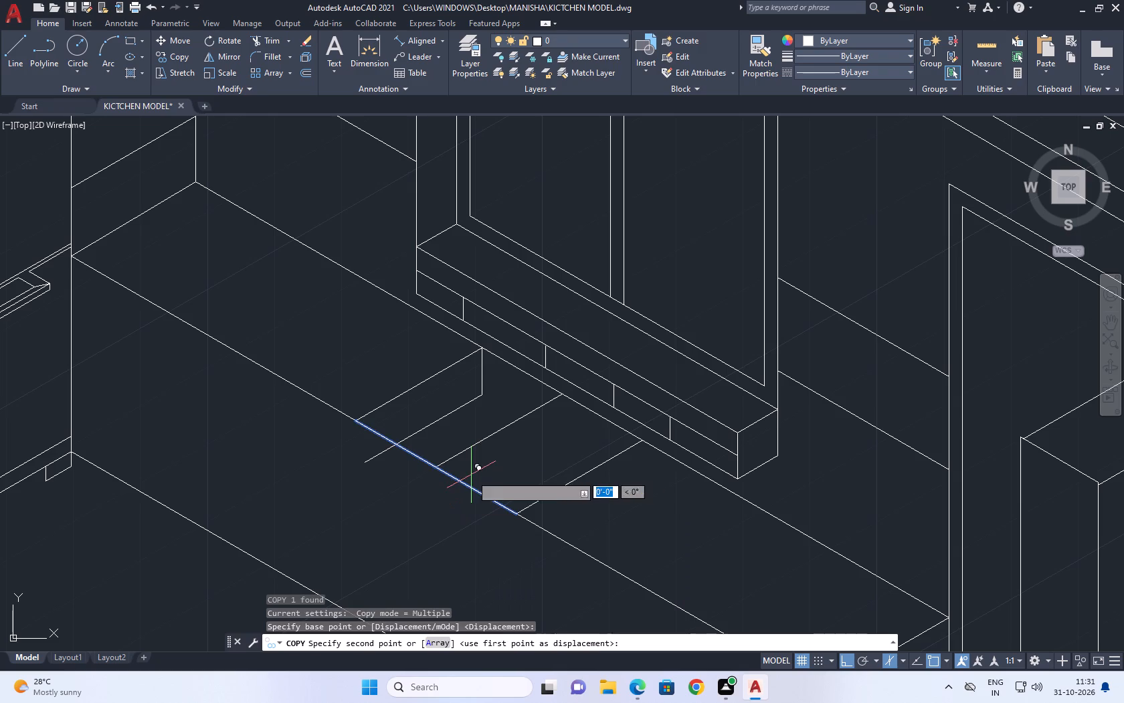
pyautogui.moveTo(471, 471); pyautogui.dragTo(476, 466)
pyautogui.click(486, 460)
pyautogui.press('Escape')
# Trim the refrigerator-side and middle cross lines and the lower parallel line back to the copied front line.
pyautogui.write('TR')
pyautogui.press('space')
pyautogui.scroll(1, 450, 469)
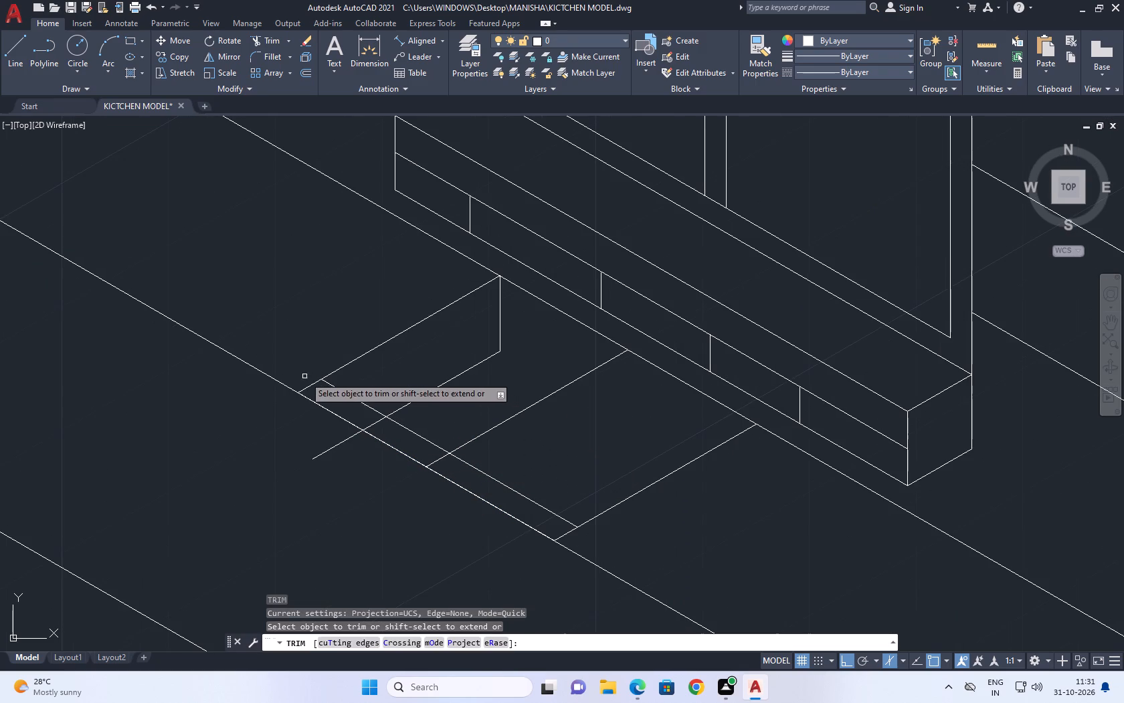
pyautogui.click(304, 376)
pyautogui.click(440, 463)
pyautogui.click(339, 479)
pyautogui.click(296, 443)
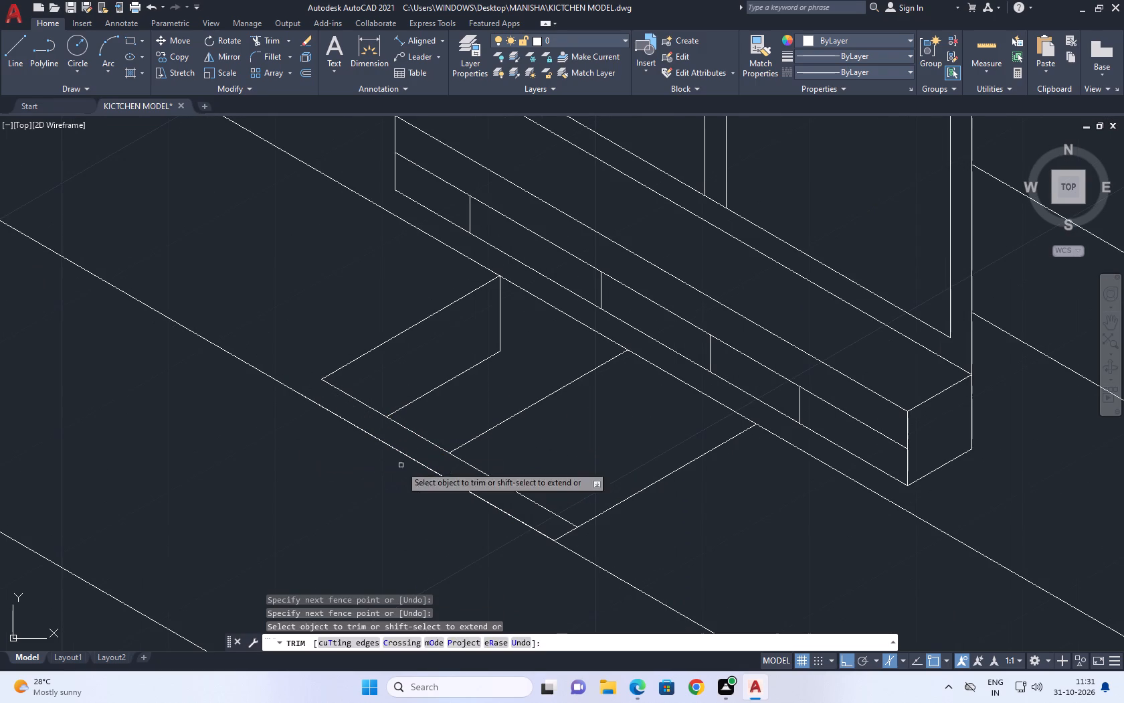
pyautogui.press('Escape')
# Erase the middle cross line from the counter-top recess.
pyautogui.moveTo(546, 437); pyautogui.dragTo(458, 472, button='middle')
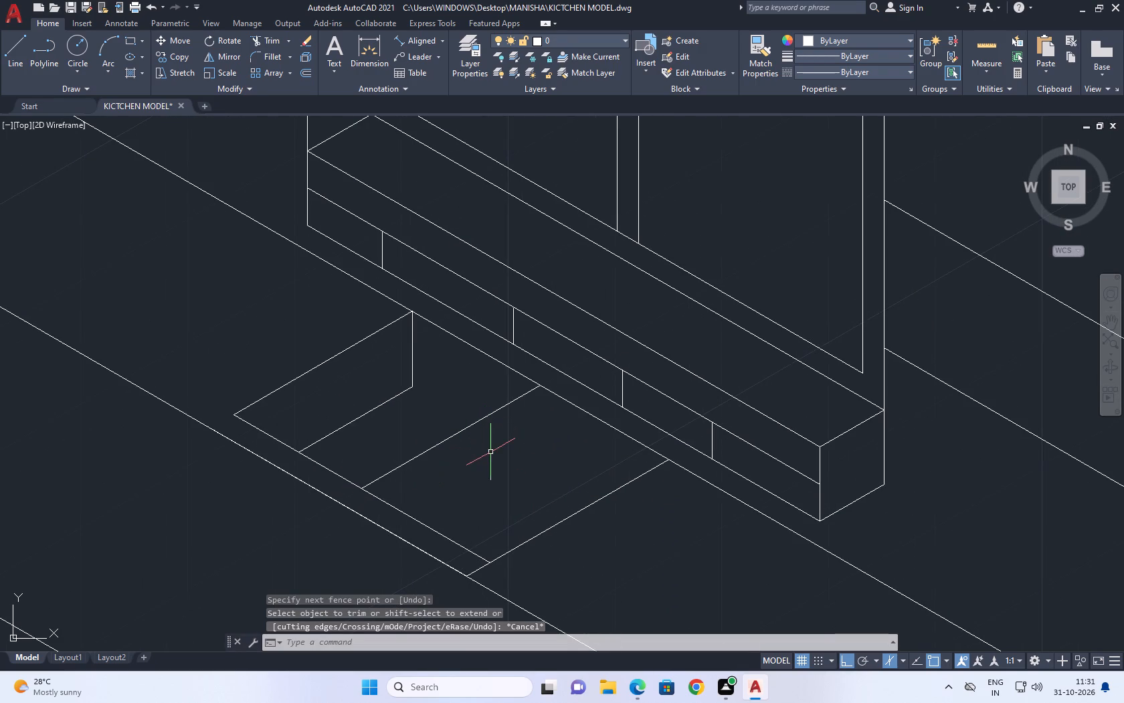
pyautogui.click(461, 457)
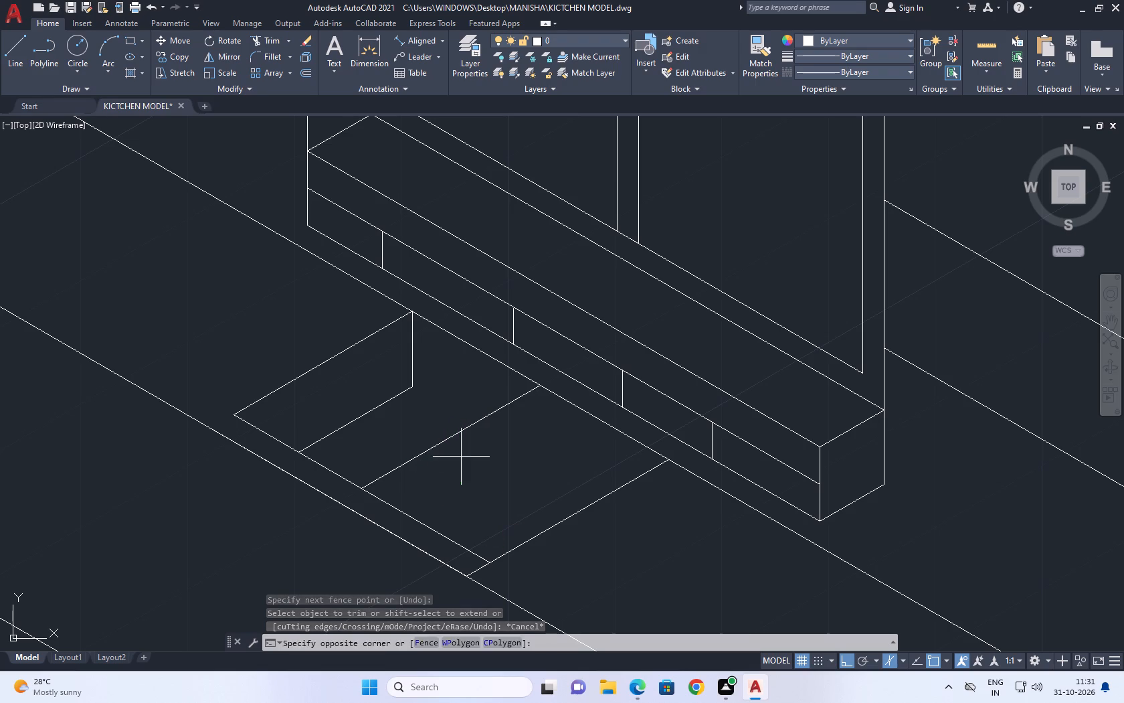
pyautogui.click(438, 418)
pyautogui.press('Delete')
# Trim the door-side cross line back to the recess's copied front line.
pyautogui.moveTo(499, 467); pyautogui.dragTo(515, 382, button='middle')
pyautogui.scroll(1, 515, 383)
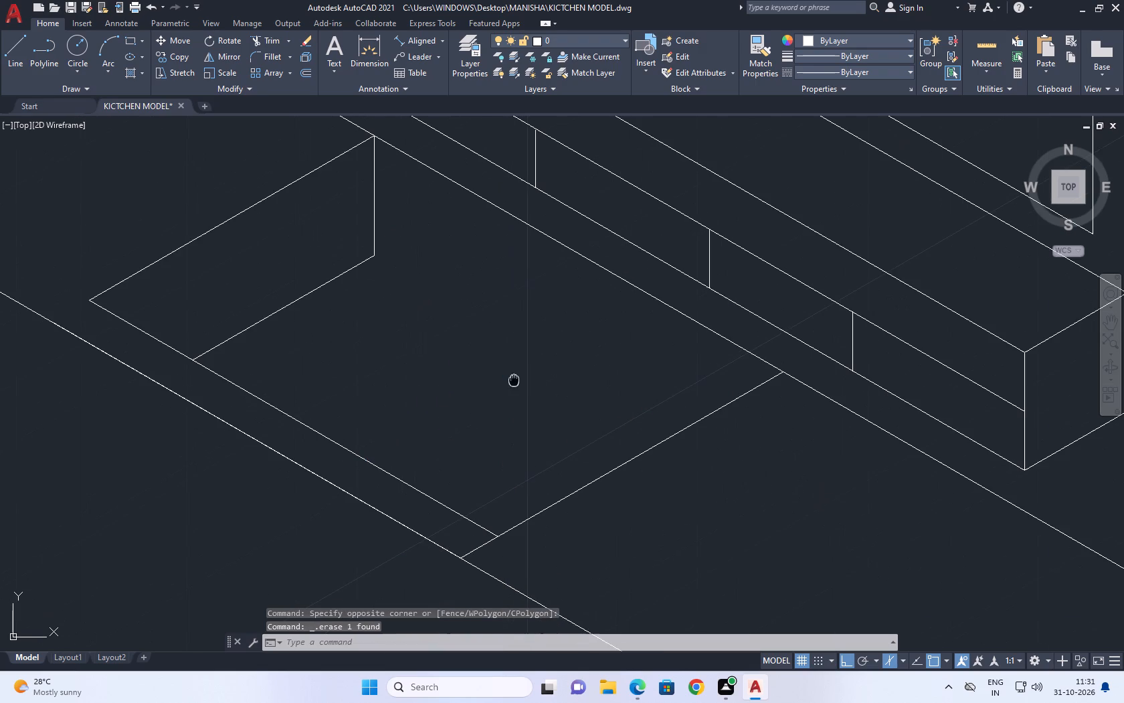
pyautogui.press('t')
pyautogui.press('r')
pyautogui.press('space')
pyautogui.click(486, 550)
pyautogui.click(475, 542)
pyautogui.press('Escape')
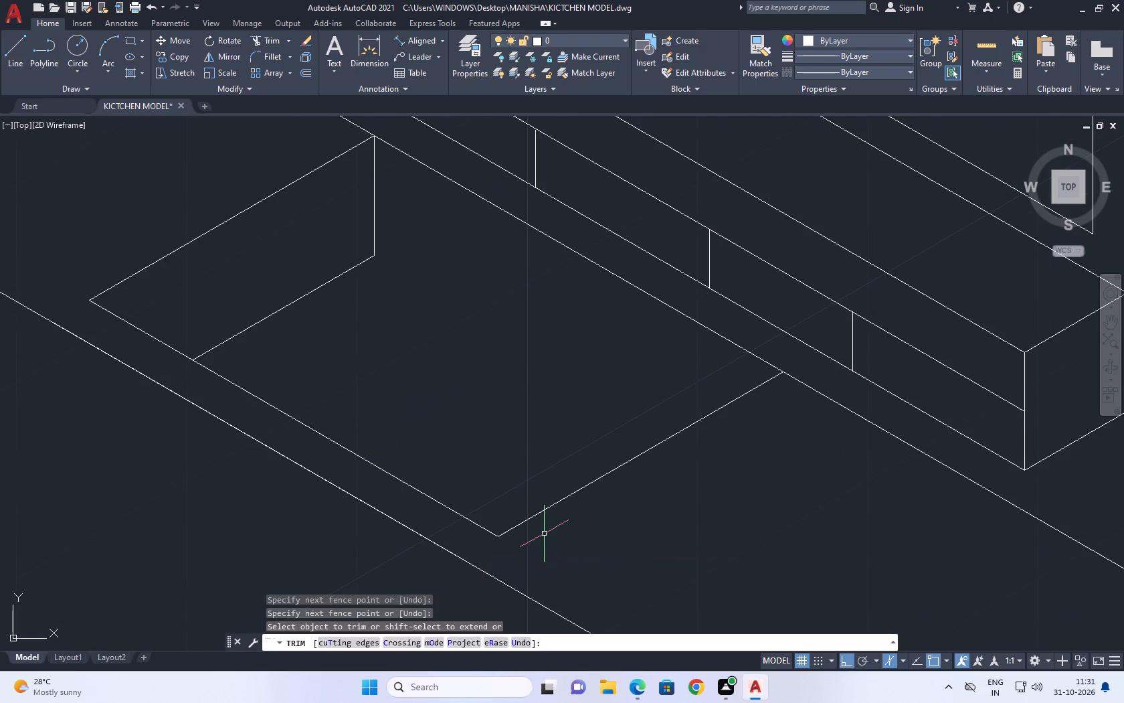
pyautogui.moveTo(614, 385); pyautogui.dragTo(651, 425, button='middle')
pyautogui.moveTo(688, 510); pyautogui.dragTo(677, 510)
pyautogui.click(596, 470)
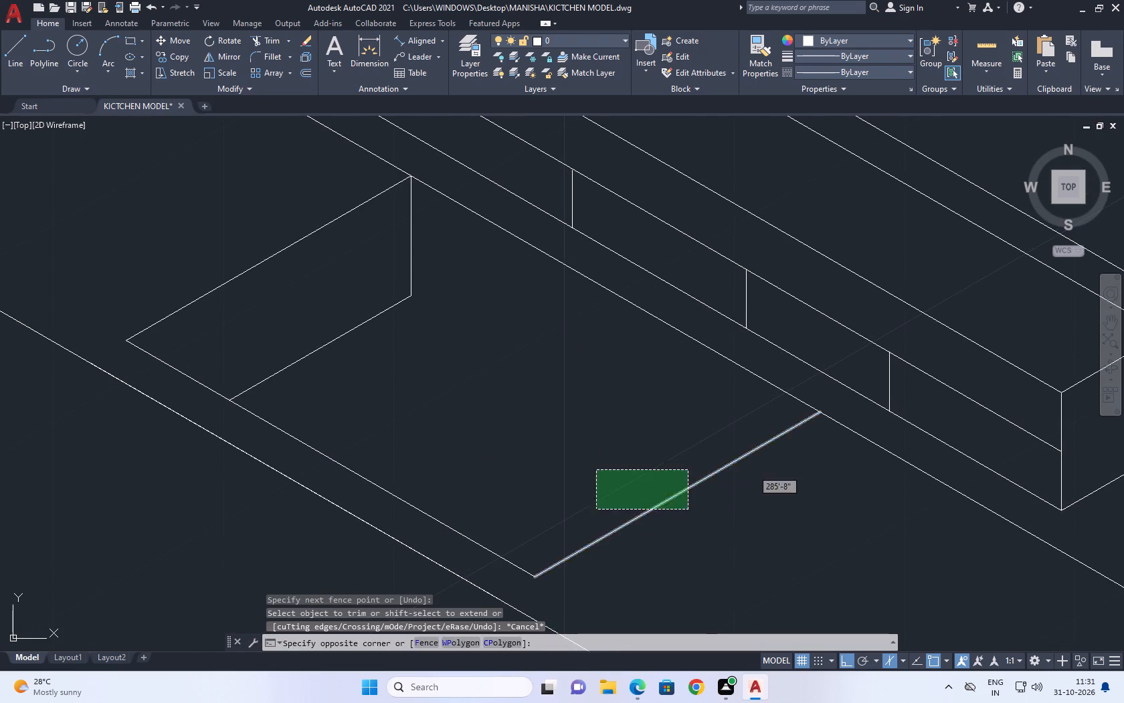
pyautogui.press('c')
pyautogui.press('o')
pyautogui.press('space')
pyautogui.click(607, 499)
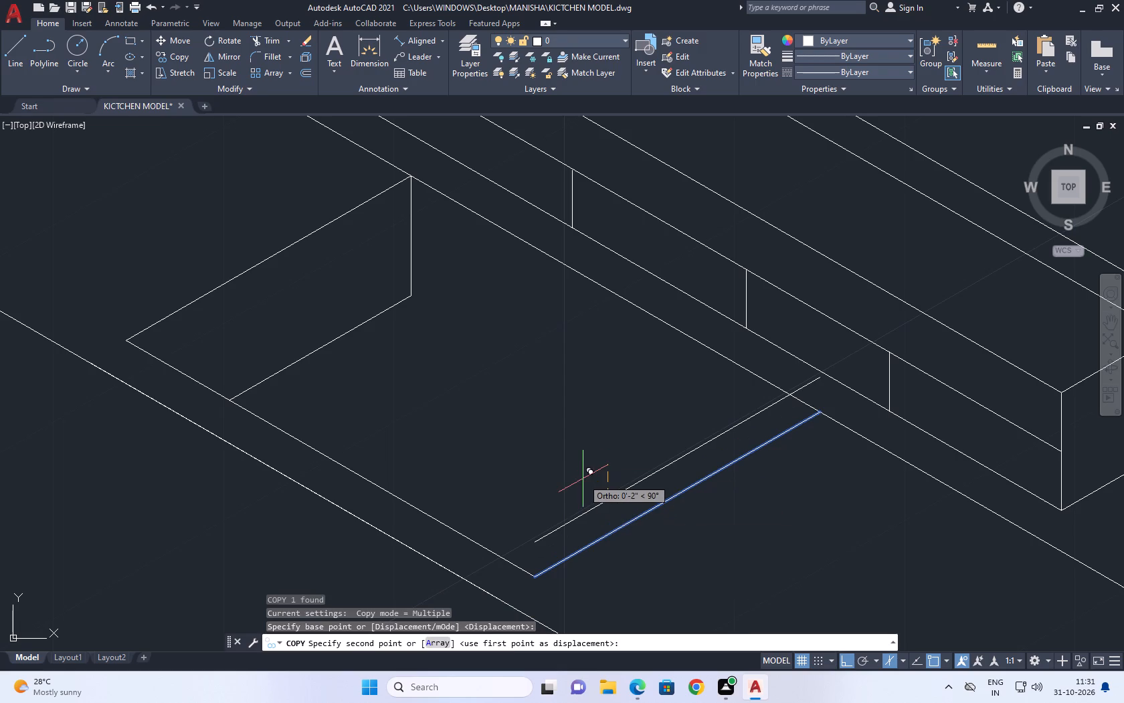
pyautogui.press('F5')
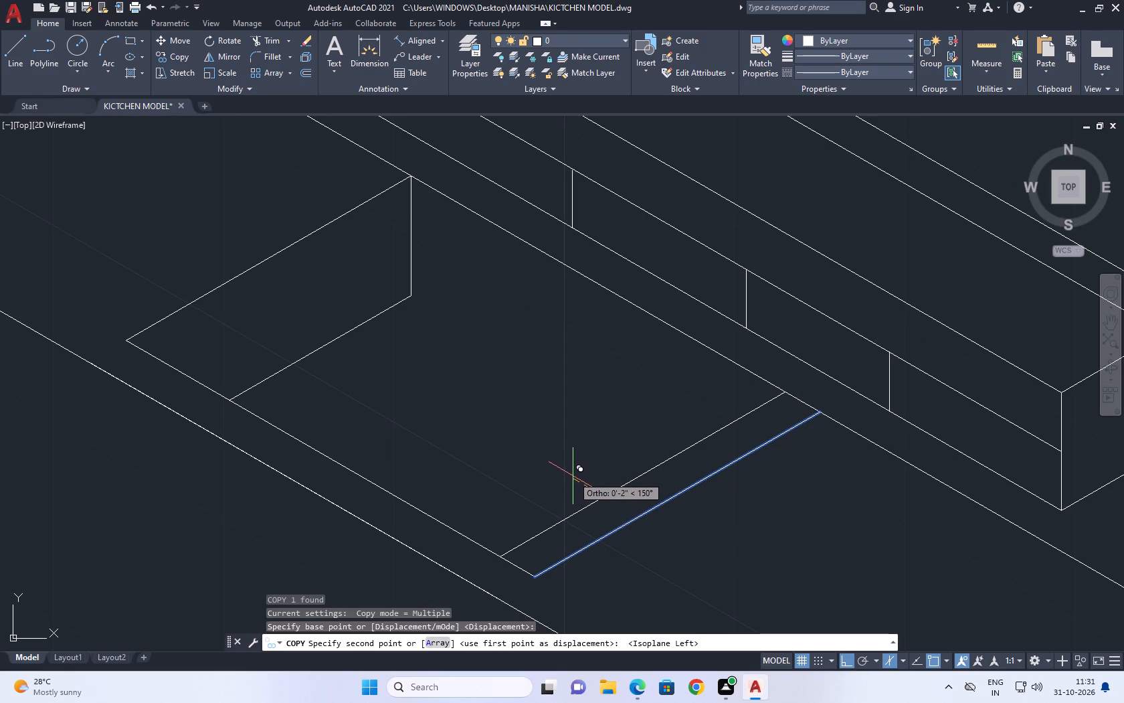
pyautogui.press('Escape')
# Copy the recess's refrigerator-side cross line 1" along the counter toward the door frame.
pyautogui.moveTo(217, 281); pyautogui.dragTo(373, 417, button='middle')
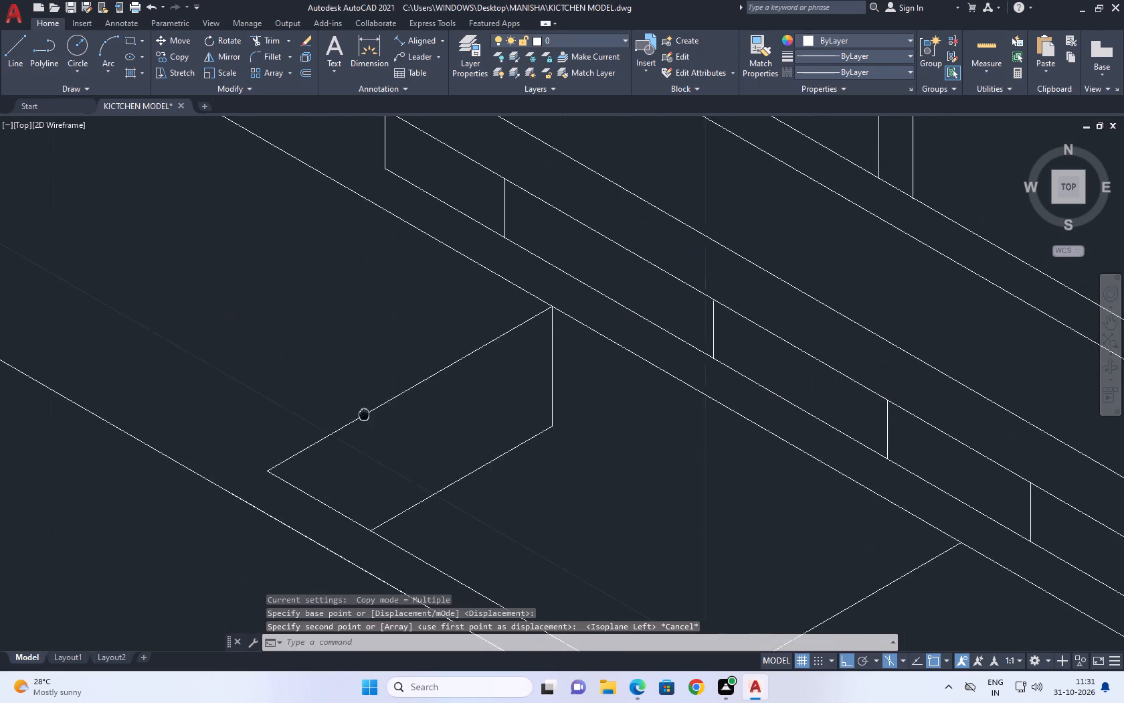
pyautogui.moveTo(373, 417); pyautogui.dragTo(387, 423, button='middle')
pyautogui.click(446, 402)
pyautogui.click(424, 382)
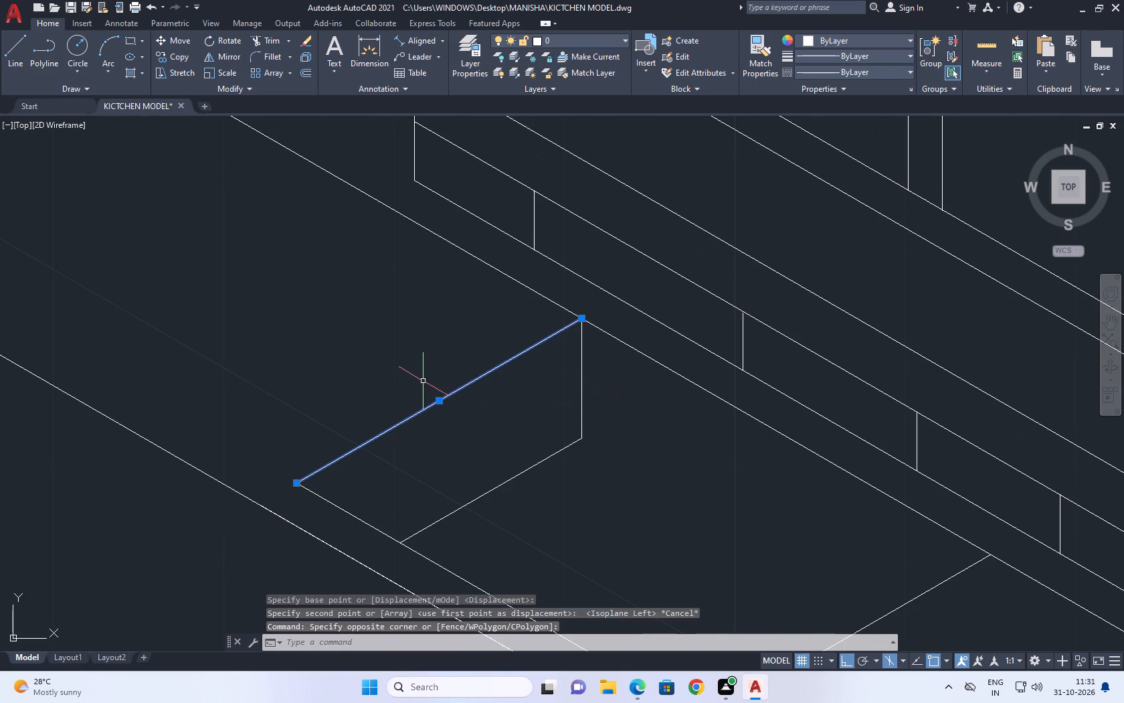
pyautogui.press('c')
pyautogui.press('o')
pyautogui.press('space')
pyautogui.click(424, 415)
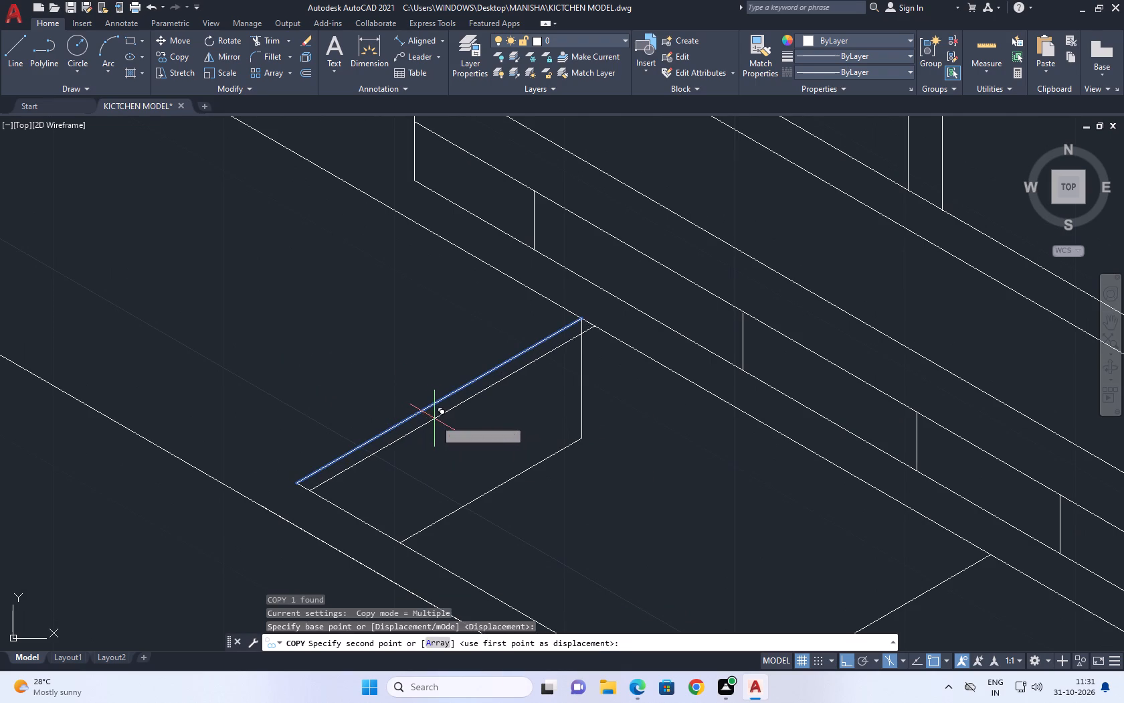
pyautogui.write('1')
pyautogui.press('space')
pyautogui.press('Escape')
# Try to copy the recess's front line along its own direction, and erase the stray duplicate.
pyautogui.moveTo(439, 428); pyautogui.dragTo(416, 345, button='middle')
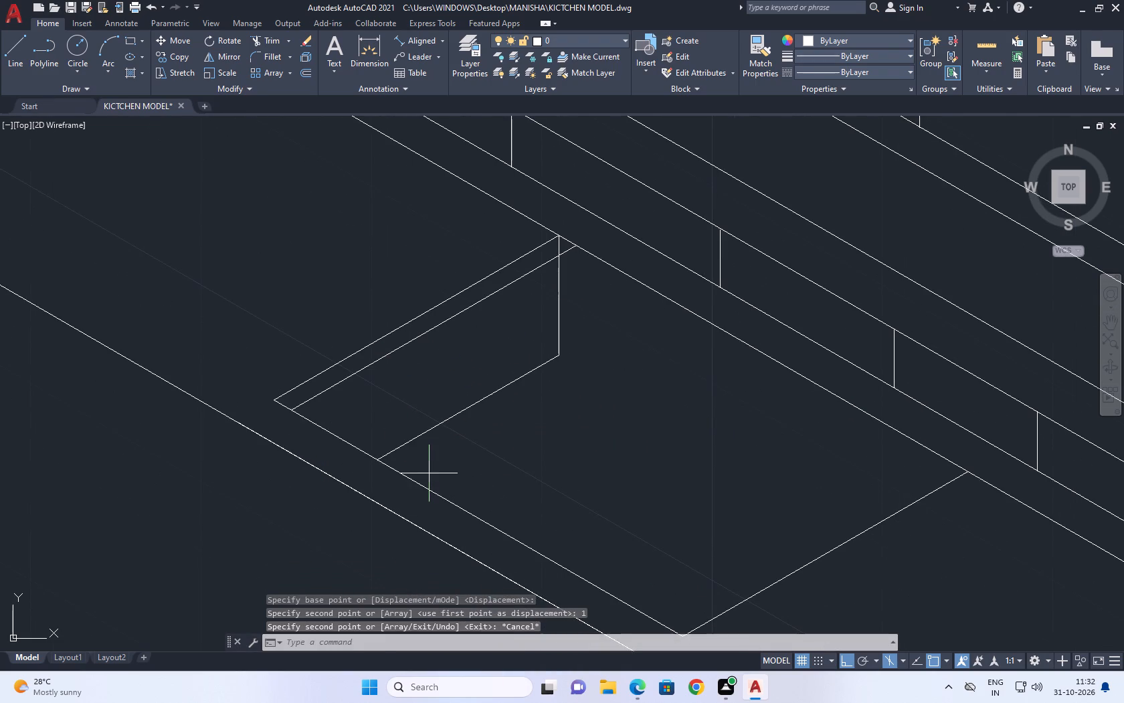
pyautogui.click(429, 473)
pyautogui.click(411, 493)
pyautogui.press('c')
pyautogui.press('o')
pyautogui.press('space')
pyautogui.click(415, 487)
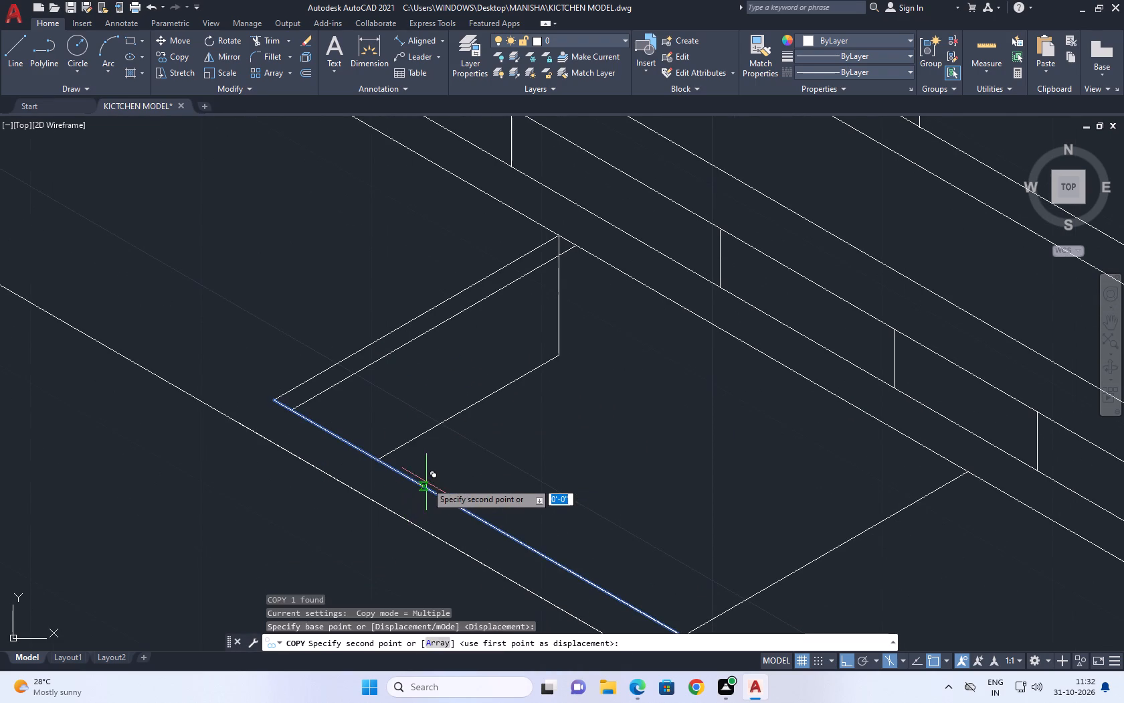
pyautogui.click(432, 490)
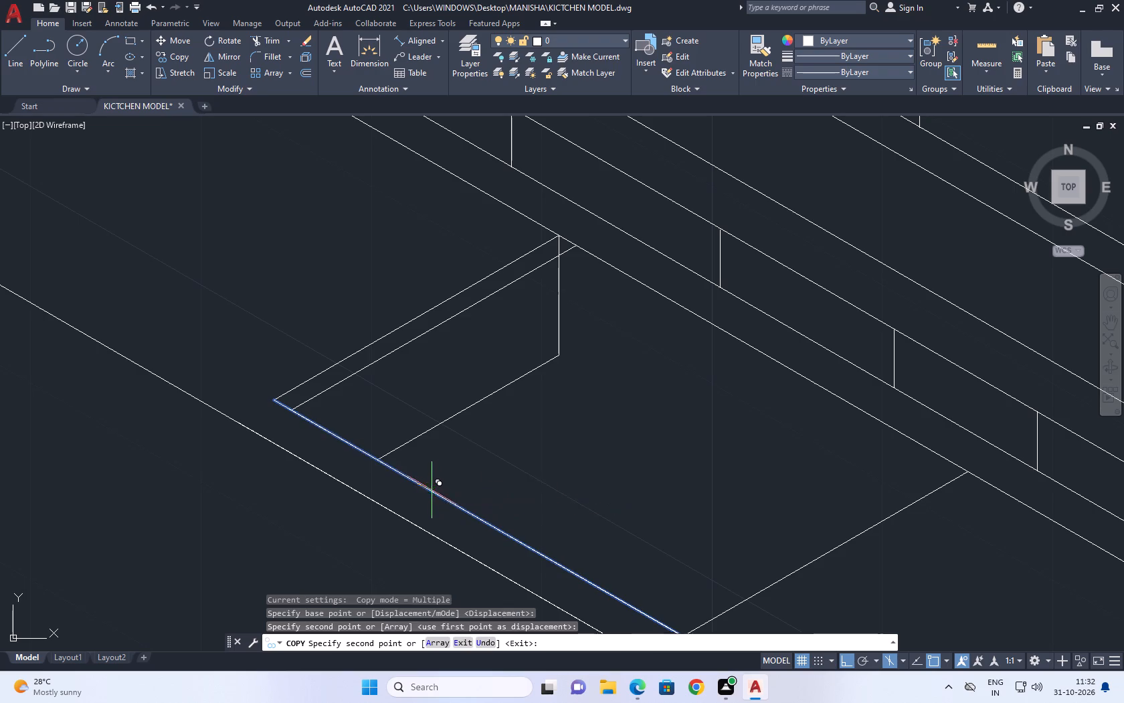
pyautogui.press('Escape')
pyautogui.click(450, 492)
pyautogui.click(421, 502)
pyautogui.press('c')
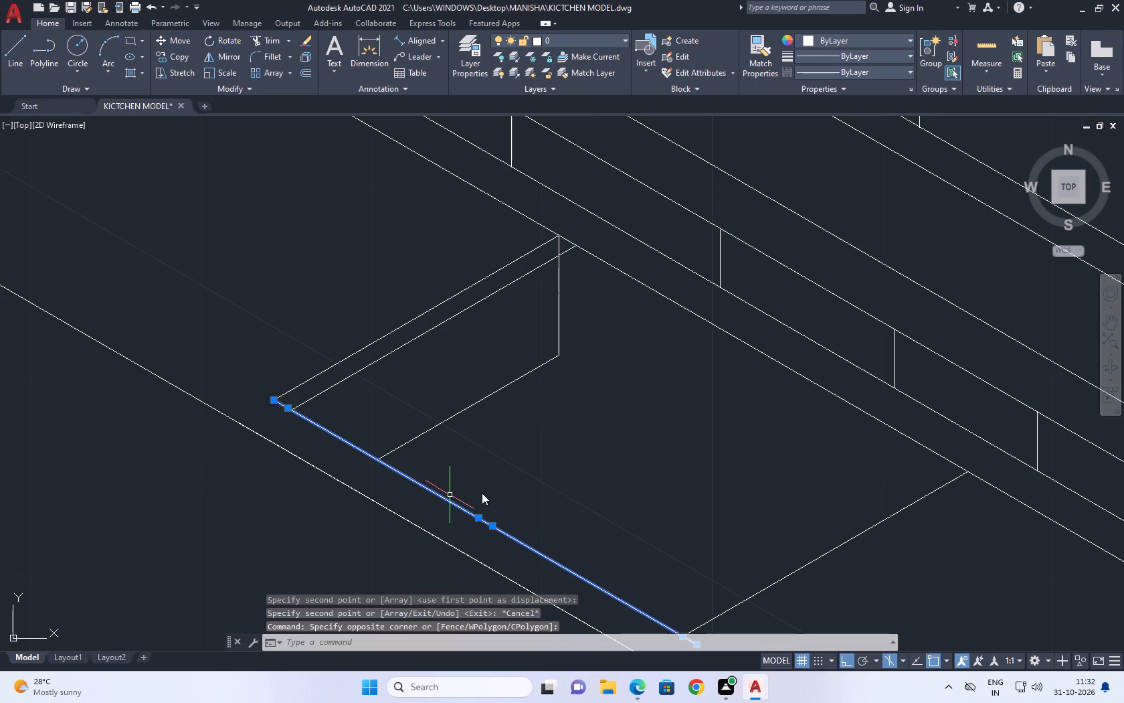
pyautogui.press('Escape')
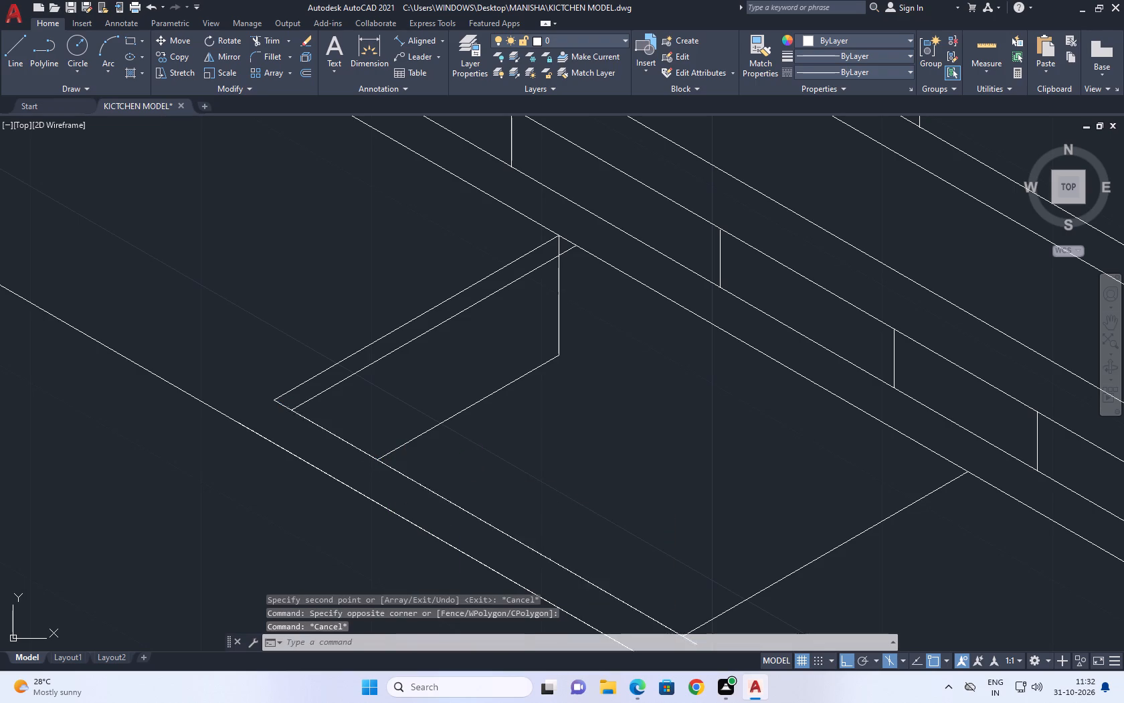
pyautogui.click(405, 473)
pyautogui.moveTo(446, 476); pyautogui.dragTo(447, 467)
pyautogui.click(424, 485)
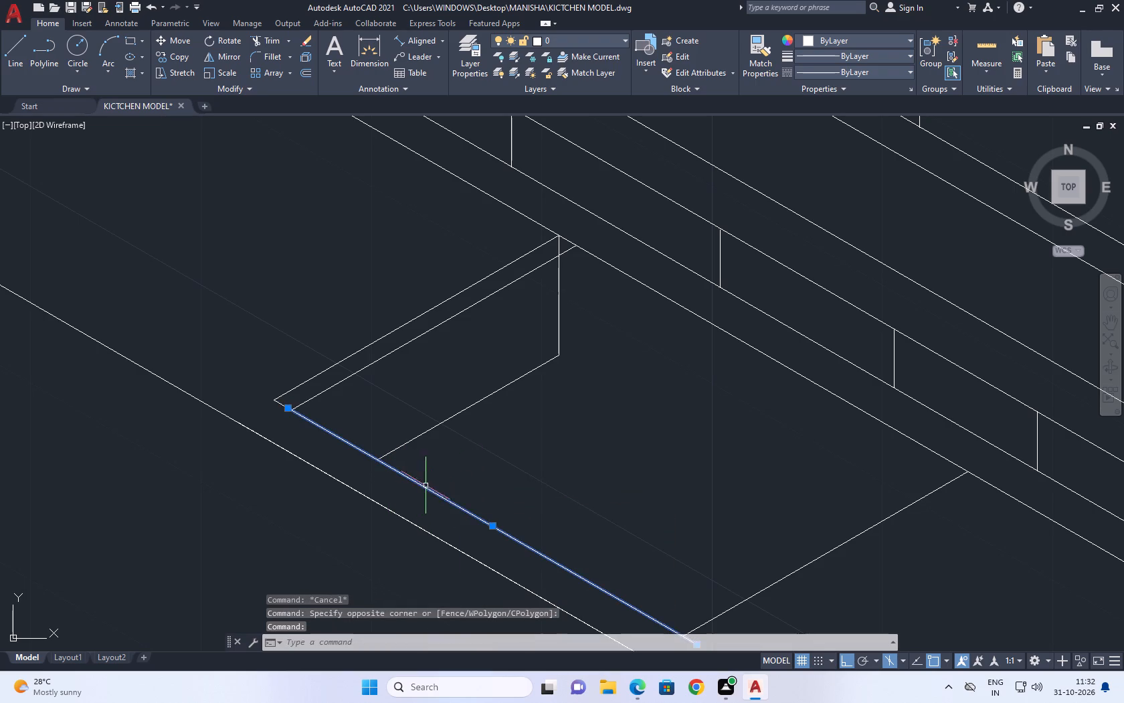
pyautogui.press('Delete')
# Copy the recess's front line 1" into the recess, toward the window wall.
pyautogui.moveTo(476, 481); pyautogui.dragTo(482, 394, button='middle')
pyautogui.click(516, 473)
pyautogui.click(496, 408)
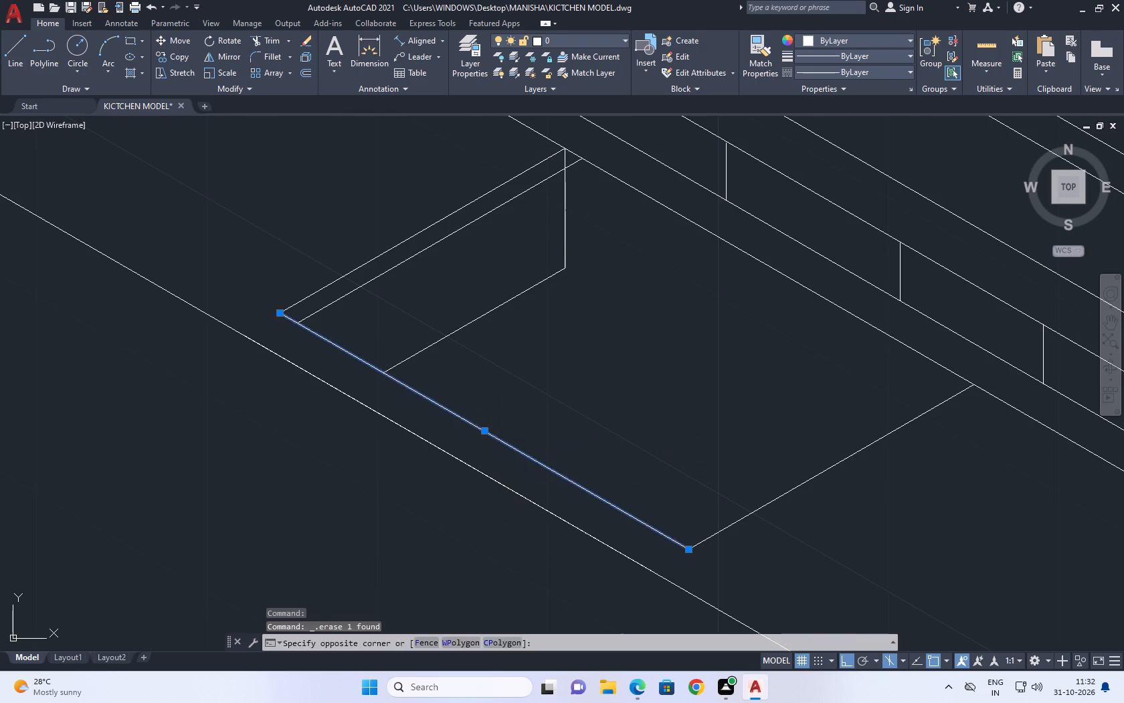
pyautogui.moveTo(540, 402); pyautogui.dragTo(472, 461, button='middle')
pyautogui.press('c')
pyautogui.write('O')
pyautogui.press('space')
pyautogui.click(405, 466)
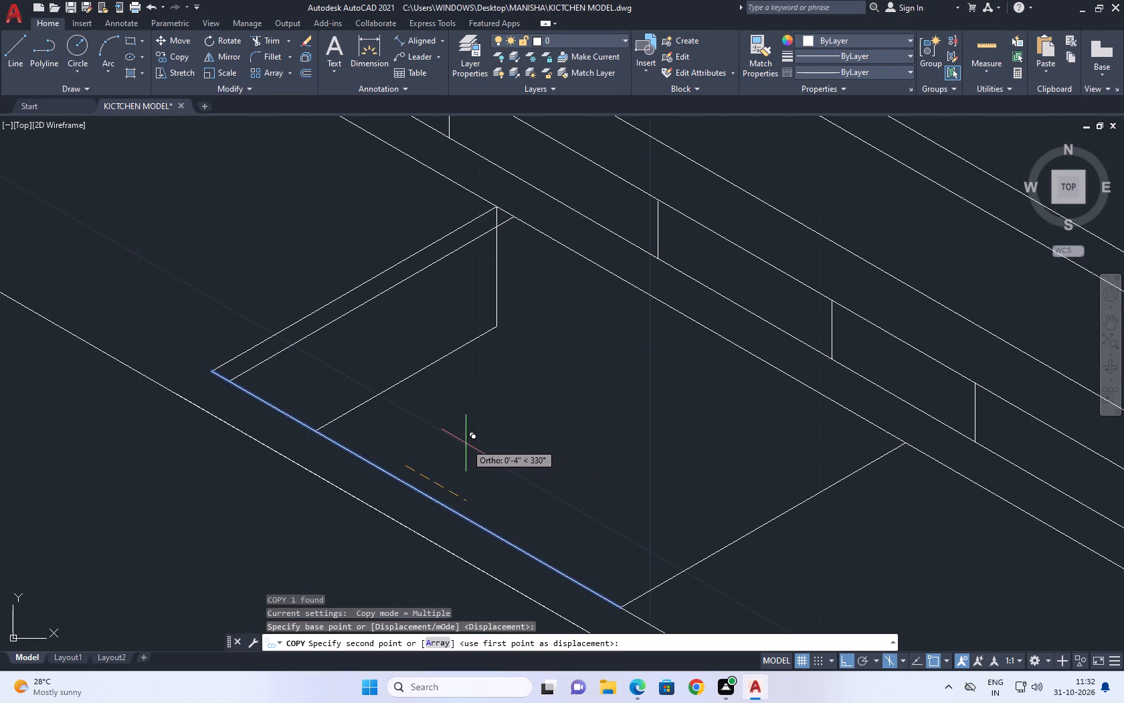
pyautogui.press('F5')
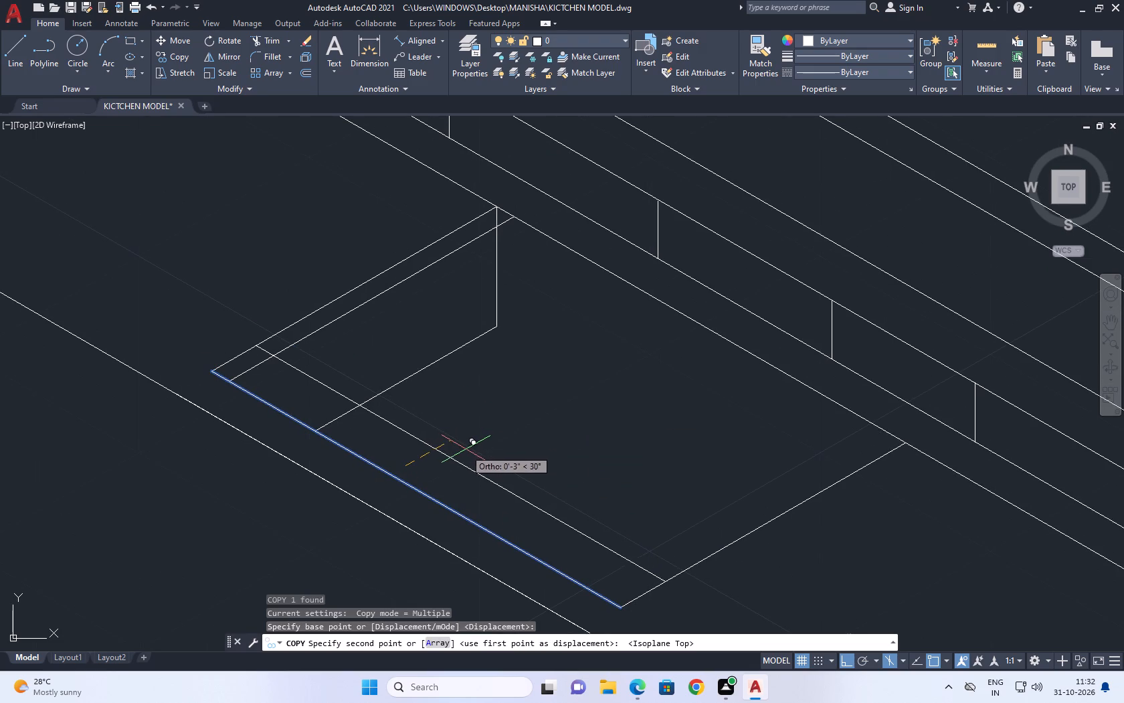
pyautogui.press('1')
pyautogui.press('space')
pyautogui.press('Escape')
# Trim the overlapping inner rim lines to a clean corner and cut the lower parallel line at the inner front line.
pyautogui.moveTo(264, 409); pyautogui.dragTo(472, 455, button='middle')
pyautogui.press('t')
pyautogui.press('r')
pyautogui.press('space')
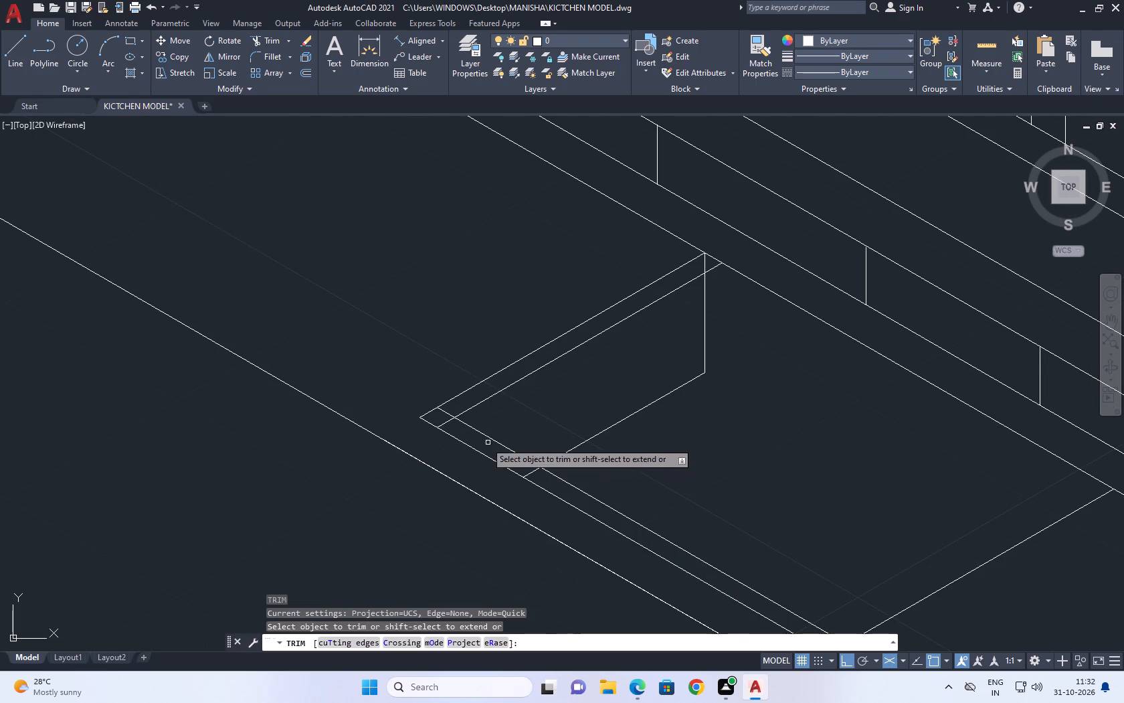
pyautogui.scroll(2, 471, 434)
pyautogui.click(421, 378)
pyautogui.click(413, 412)
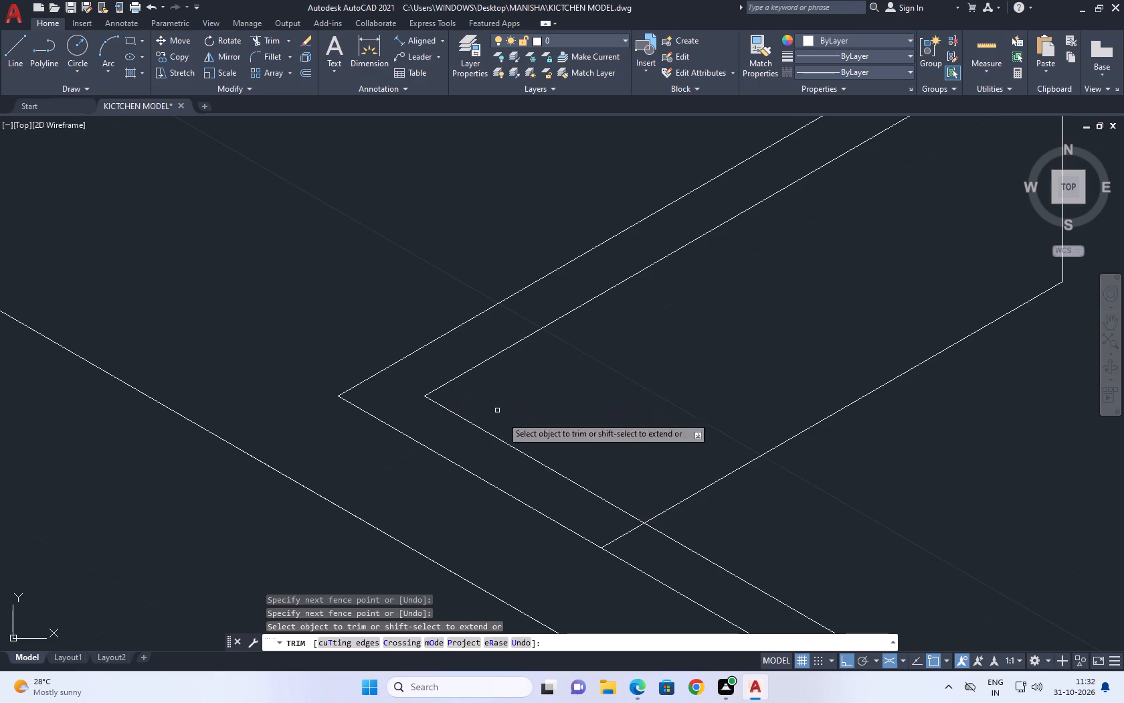
pyautogui.click(593, 522)
pyautogui.click(622, 540)
pyautogui.scroll(-5, 591, 442)
pyautogui.press('Escape')
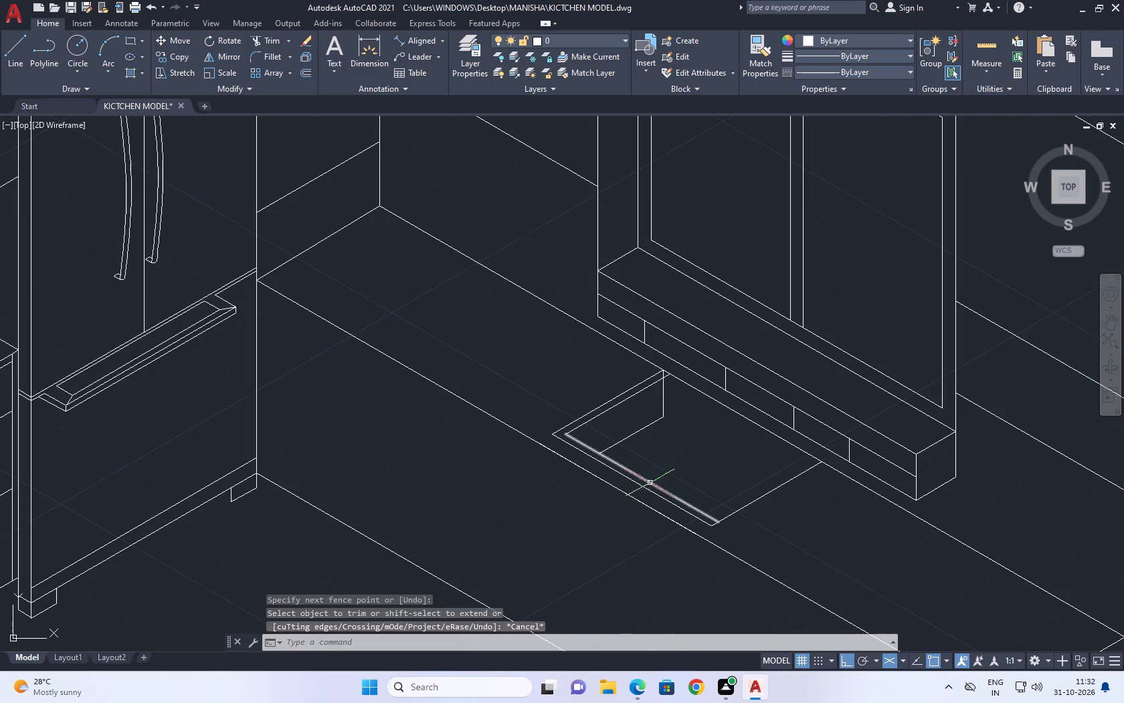
# Trim the top of the recess's short vertical line back to the inner side rim line.
pyautogui.moveTo(705, 400); pyautogui.dragTo(634, 401, button='middle')
pyautogui.moveTo(614, 466); pyautogui.dragTo(584, 474, button='middle')
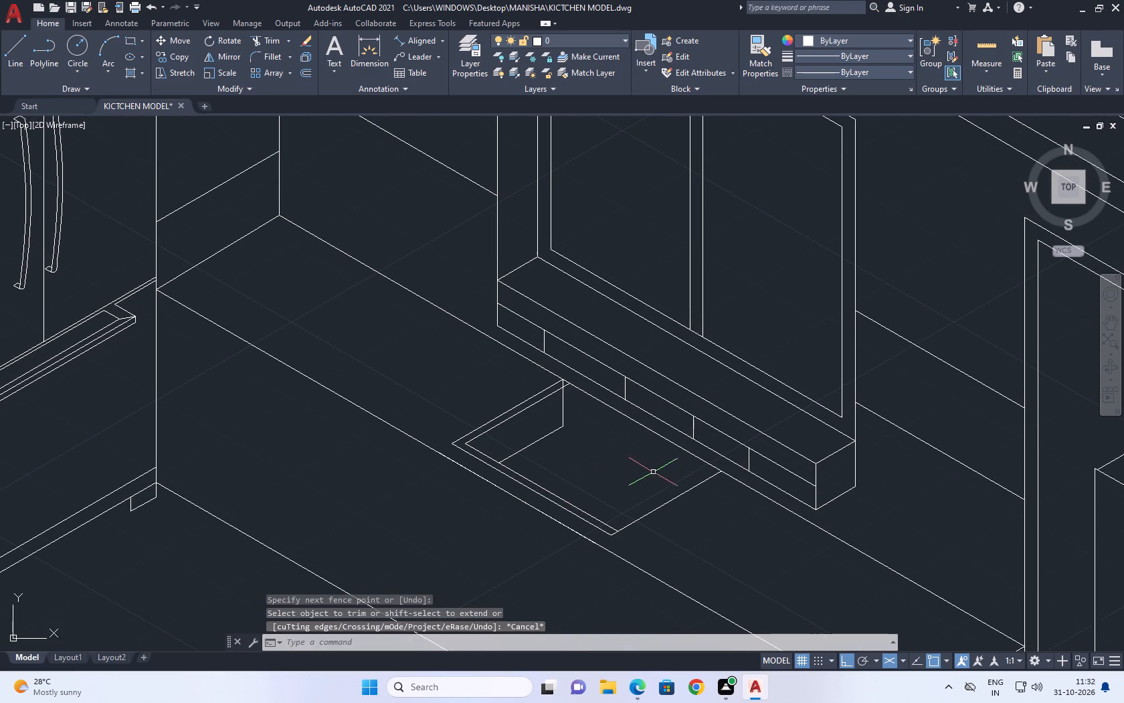
pyautogui.moveTo(606, 441); pyautogui.dragTo(568, 415, button='middle')
pyautogui.scroll(1, 531, 368)
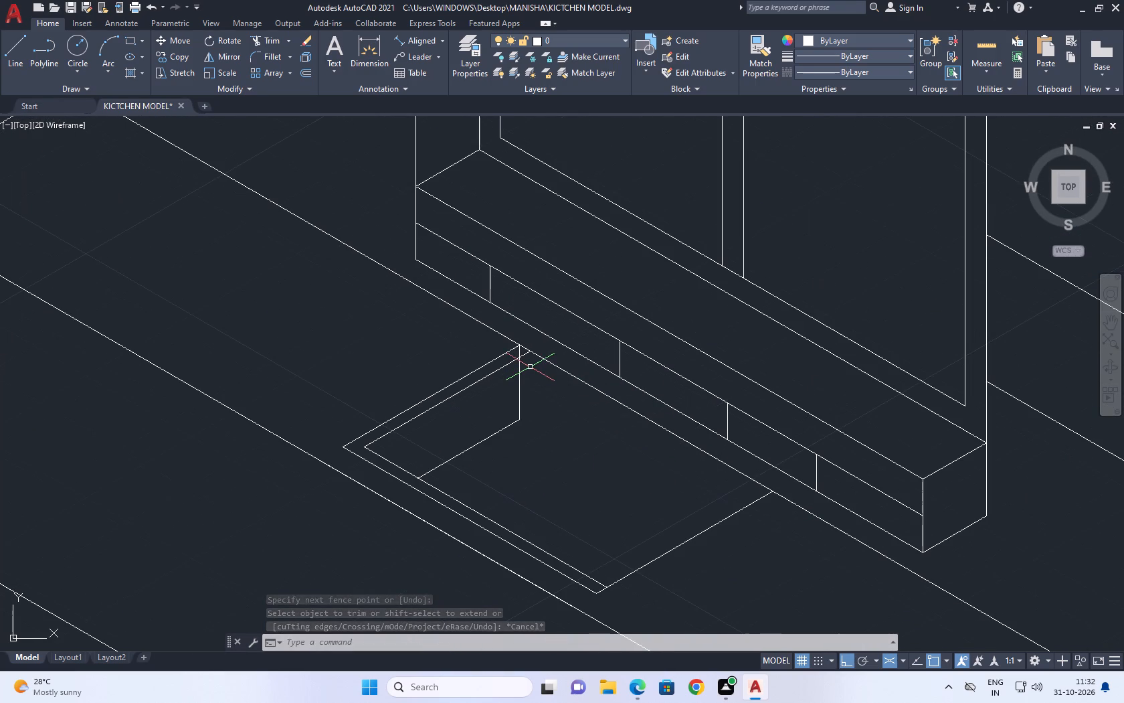
pyautogui.write('TR')
pyautogui.press('space')
pyautogui.scroll(1, 524, 361)
pyautogui.click(514, 345)
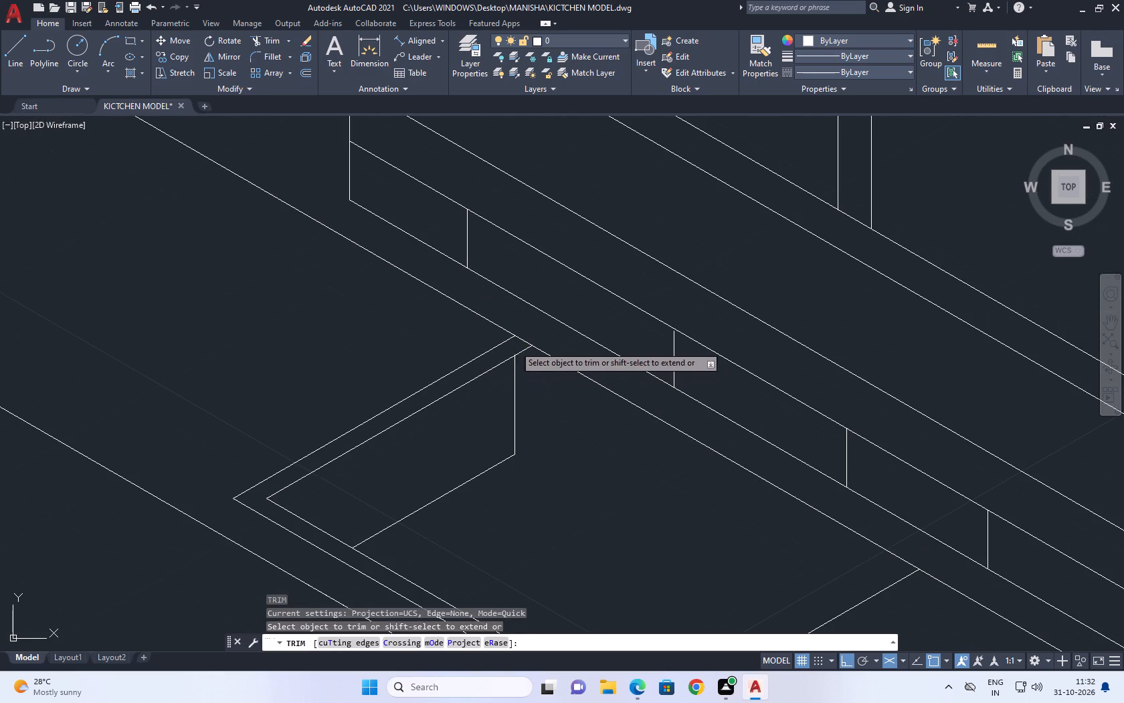
pyautogui.press('Escape')
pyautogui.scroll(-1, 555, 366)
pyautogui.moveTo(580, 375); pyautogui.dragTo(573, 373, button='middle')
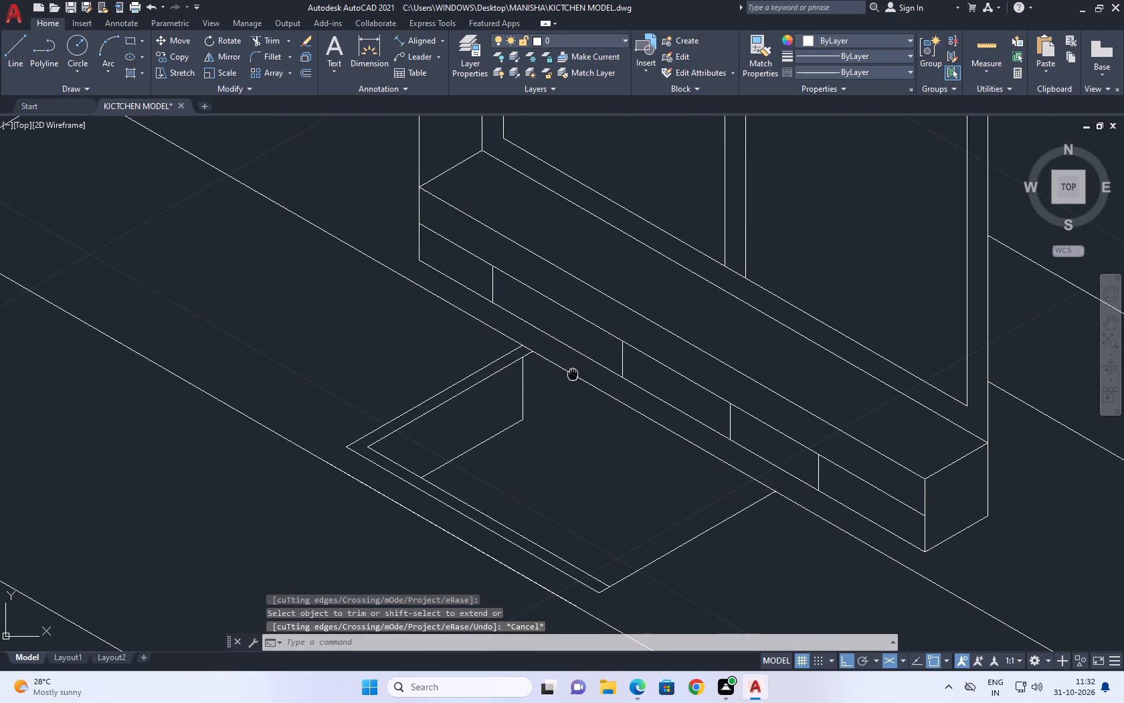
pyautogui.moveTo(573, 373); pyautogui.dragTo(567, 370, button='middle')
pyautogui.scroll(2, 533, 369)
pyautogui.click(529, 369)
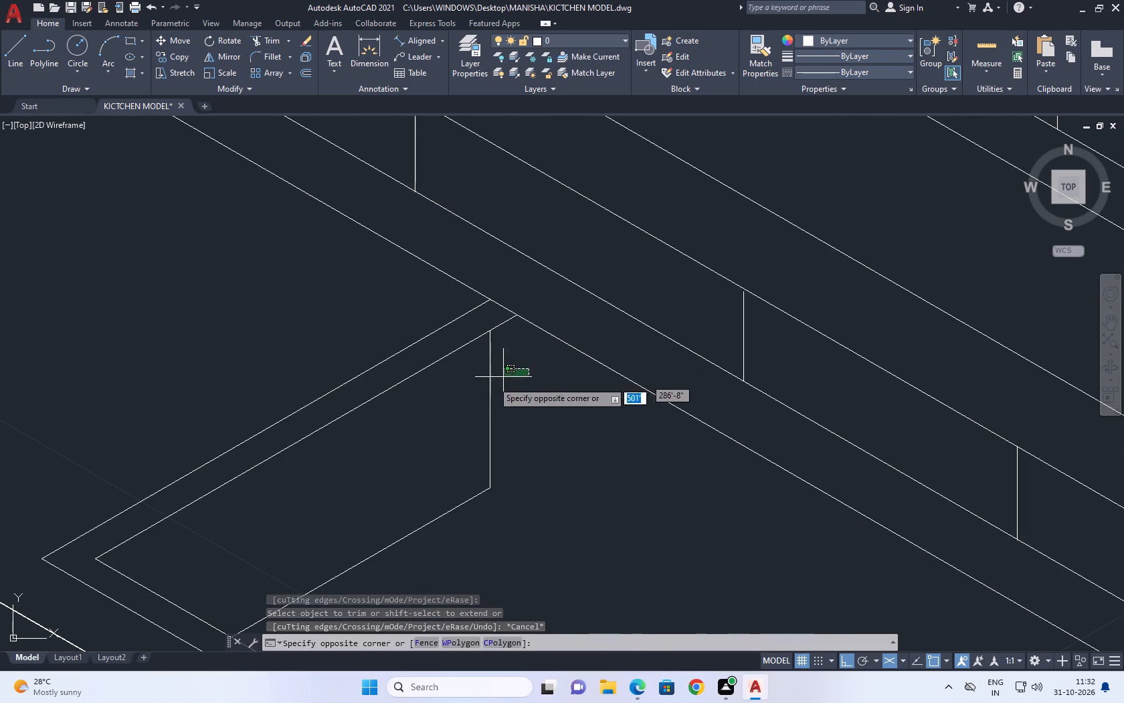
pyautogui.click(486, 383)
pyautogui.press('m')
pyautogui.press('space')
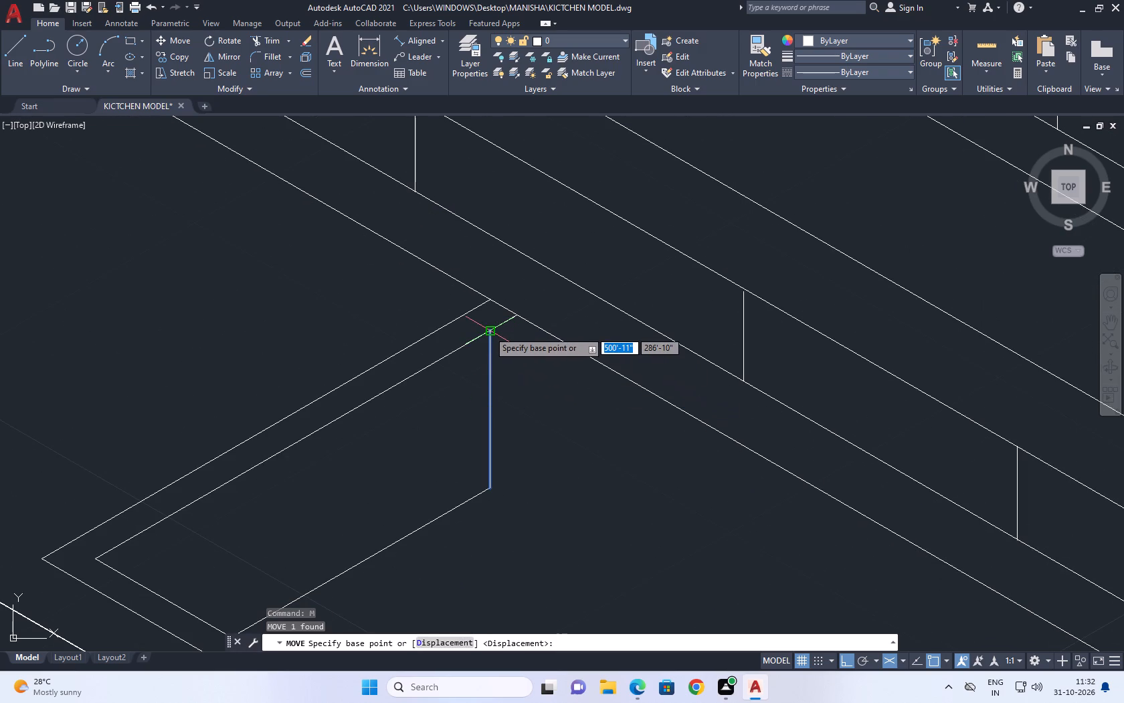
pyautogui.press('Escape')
# Trim the piece of the inner side rim line between the short vertical and the counter's back edge.
pyautogui.write('TR')
pyautogui.press('space')
pyautogui.click(504, 317)
pyautogui.click(506, 335)
pyautogui.press('Escape')
pyautogui.scroll(-3, 512, 320)
pyautogui.moveTo(566, 347); pyautogui.dragTo(546, 297, button='middle')
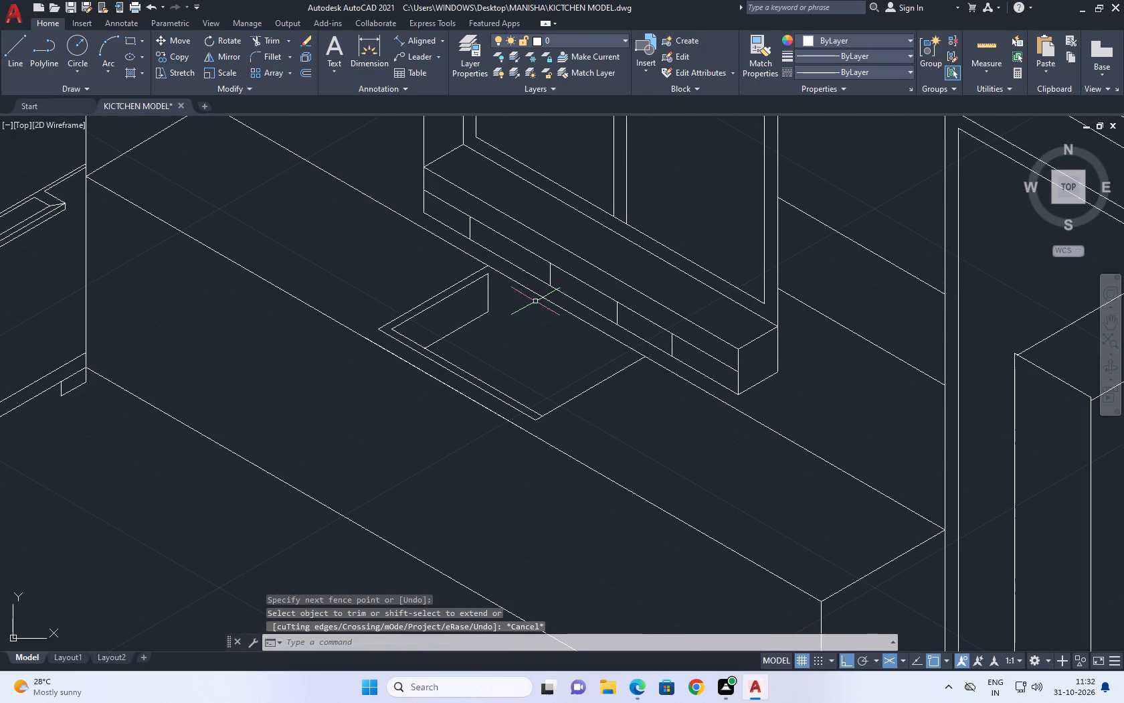
# Draw a line along the counter's back edge joining the back ends of the recess's two outer side lines.
pyautogui.scroll(1, 475, 269)
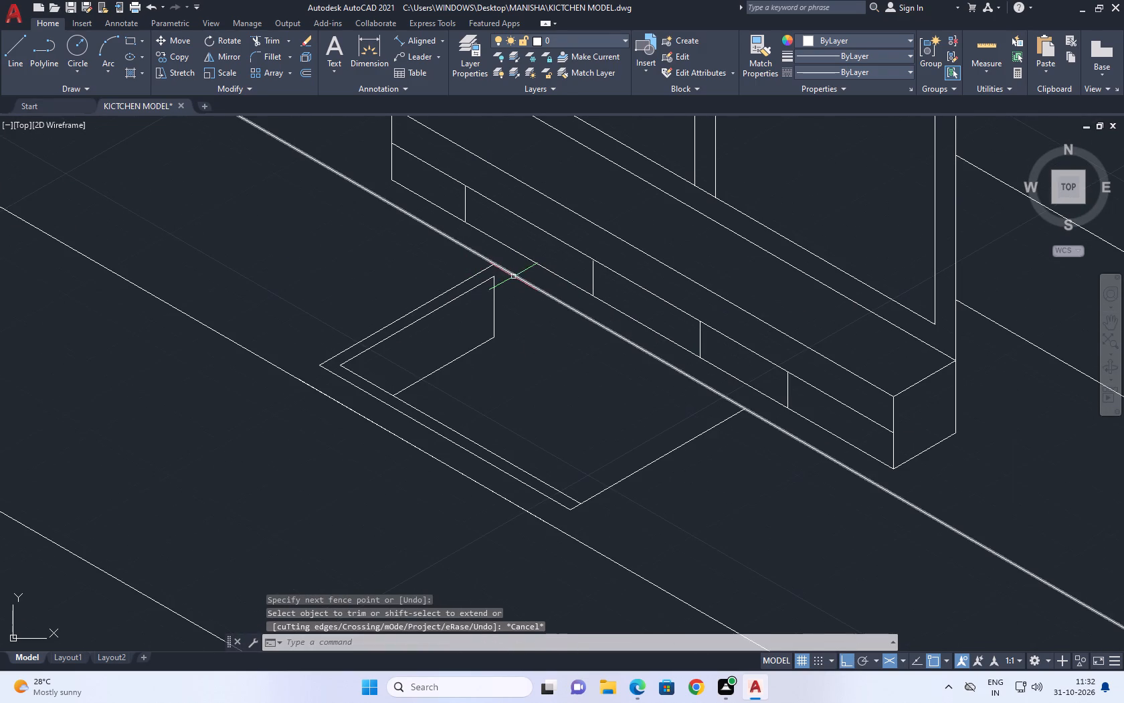
pyautogui.press('l')
pyautogui.press('space')
pyautogui.click(491, 262)
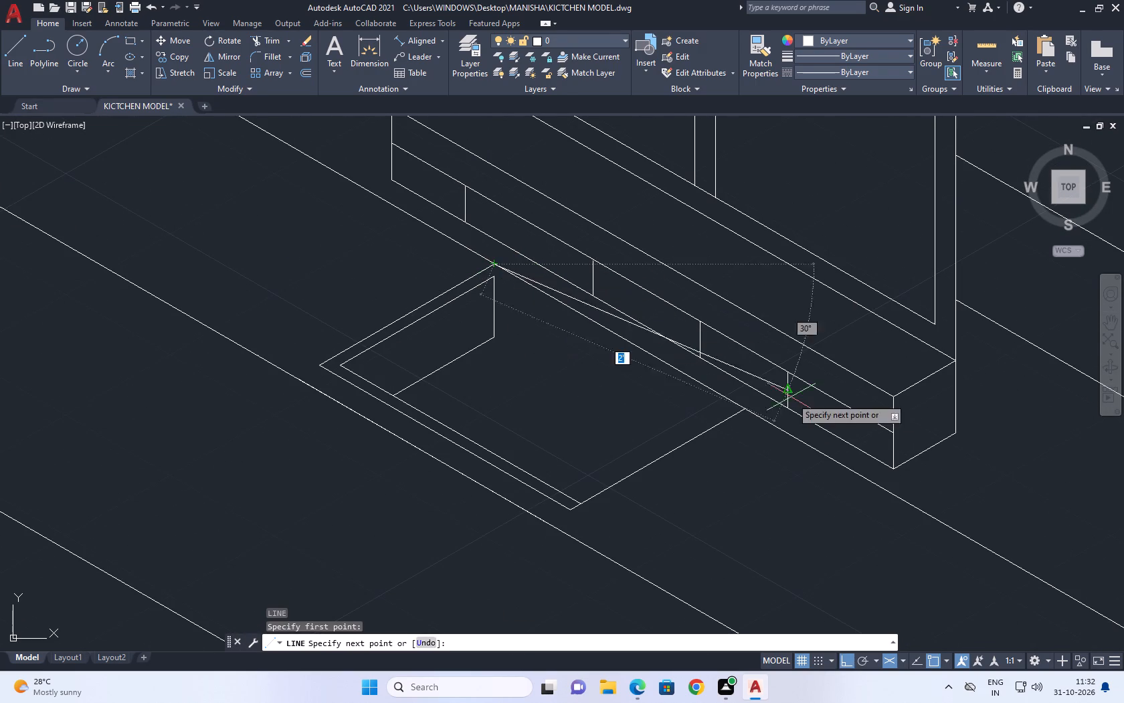
pyautogui.click(741, 405)
pyautogui.press('Escape')
# Copy the recess's back edge line 1" inward to form the inner back rim line.
pyautogui.click(718, 394)
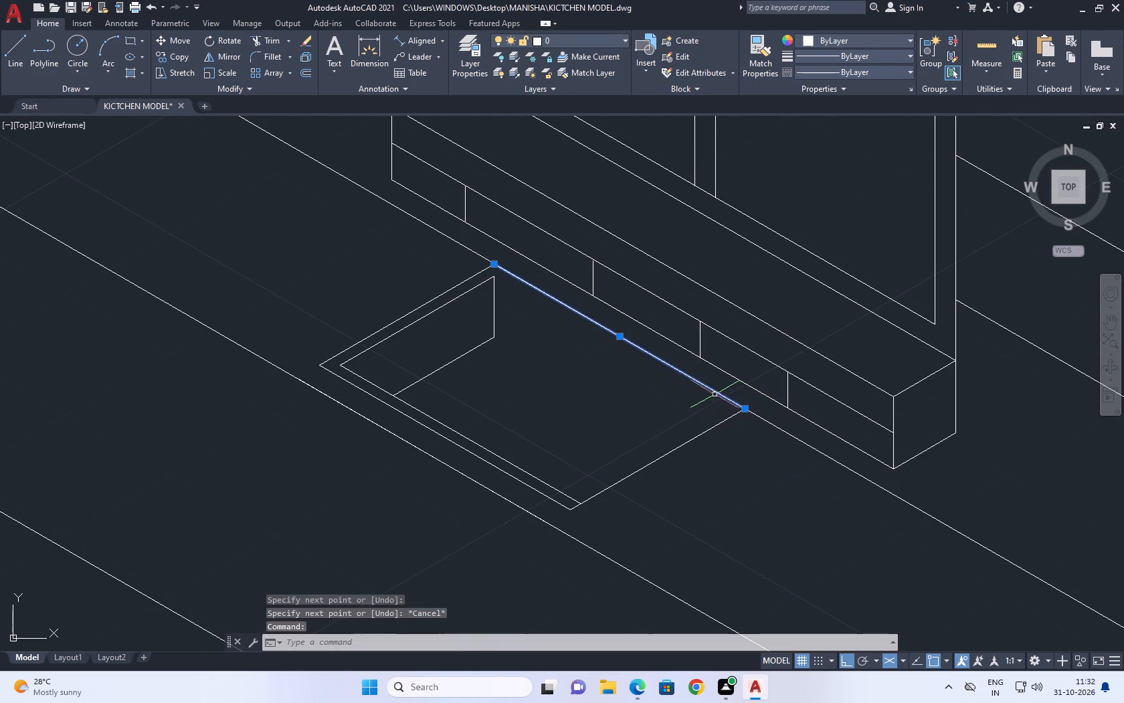
pyautogui.press('c')
pyautogui.write('O')
pyautogui.press('space')
pyautogui.click(699, 399)
pyautogui.write('1')
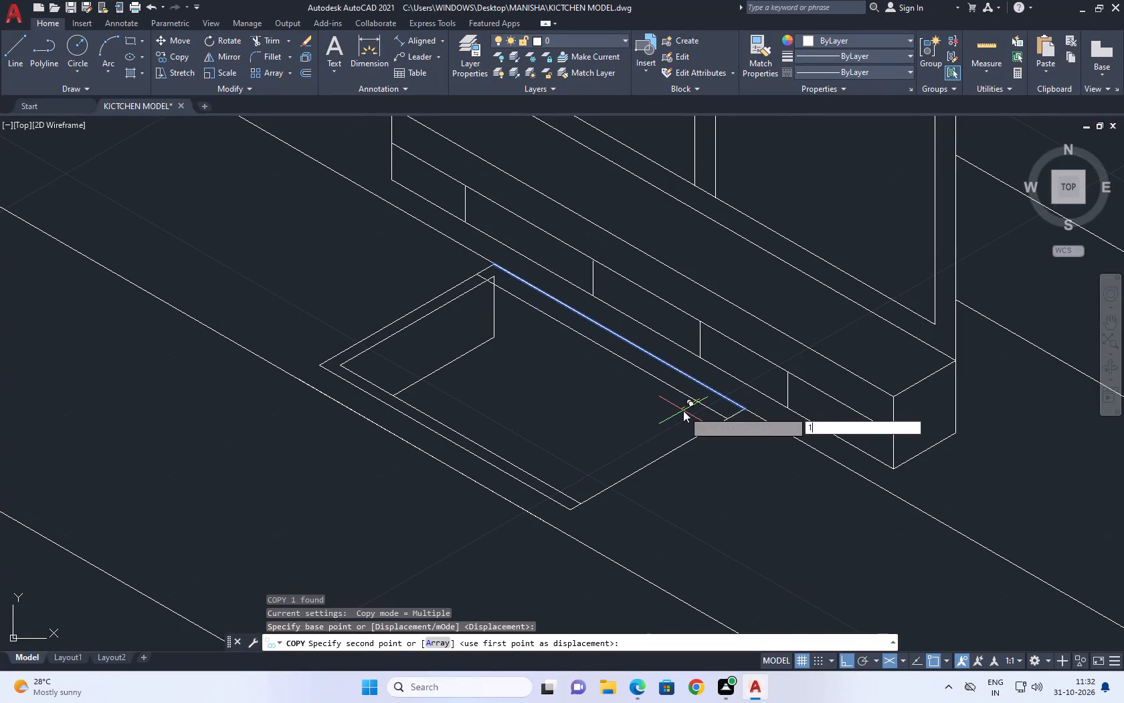
pyautogui.press('space')
pyautogui.press('Escape')
# Trim the end of the inner back rim line that extends past the inner side rim at the recess's vertical corner line.
pyautogui.moveTo(508, 322); pyautogui.dragTo(543, 393, button='middle')
pyautogui.write('TR')
pyautogui.press('space')
pyautogui.scroll(2, 523, 347)
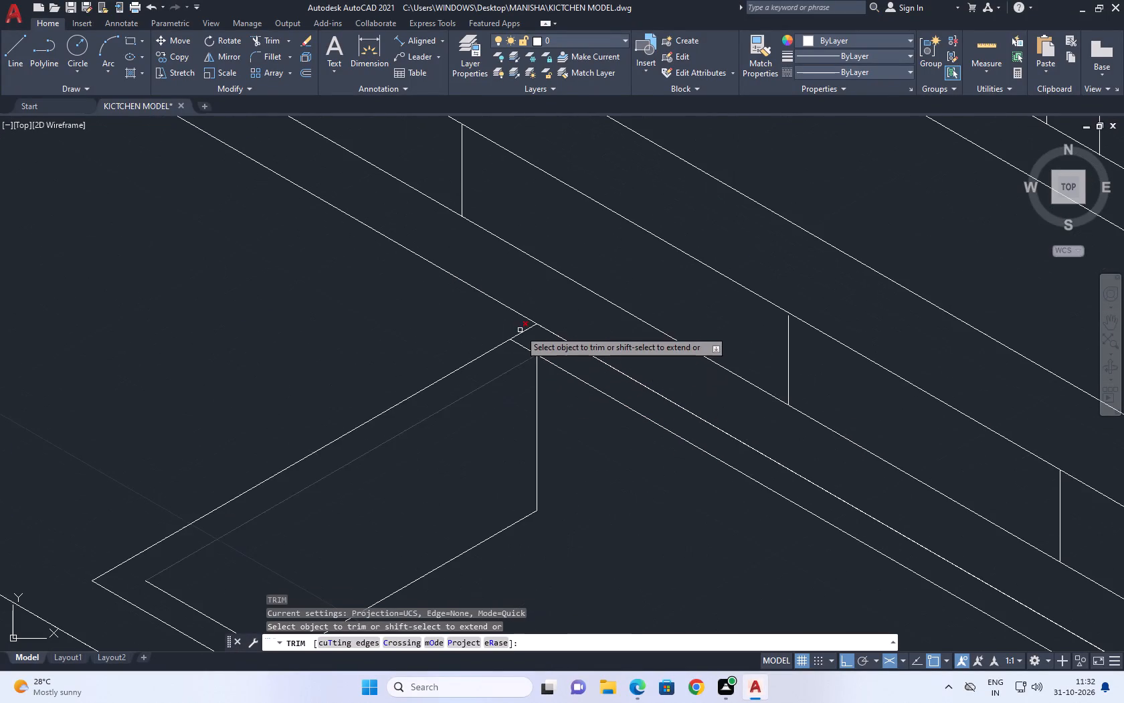
pyautogui.click(526, 345)
pyautogui.click(515, 354)
pyautogui.press('Escape')
# Draw a floor edge line from the bottom of the recess's vertical corner line, parallel to the back edge, past the opposite side.
pyautogui.scroll(-2, 658, 307)
pyautogui.moveTo(743, 355); pyautogui.dragTo(684, 309, button='middle')
pyautogui.moveTo(756, 405); pyautogui.dragTo(718, 375, button='middle')
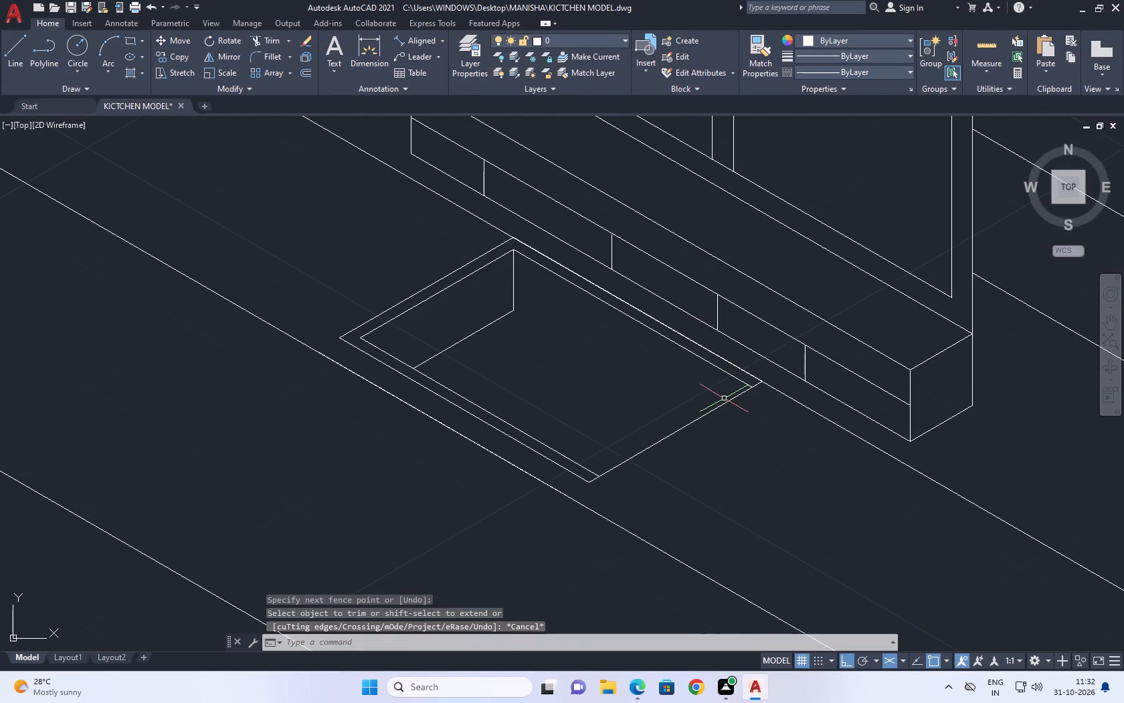
pyautogui.write('L')
pyautogui.press('space')
pyautogui.moveTo(742, 373); pyautogui.dragTo(775, 431, button='middle')
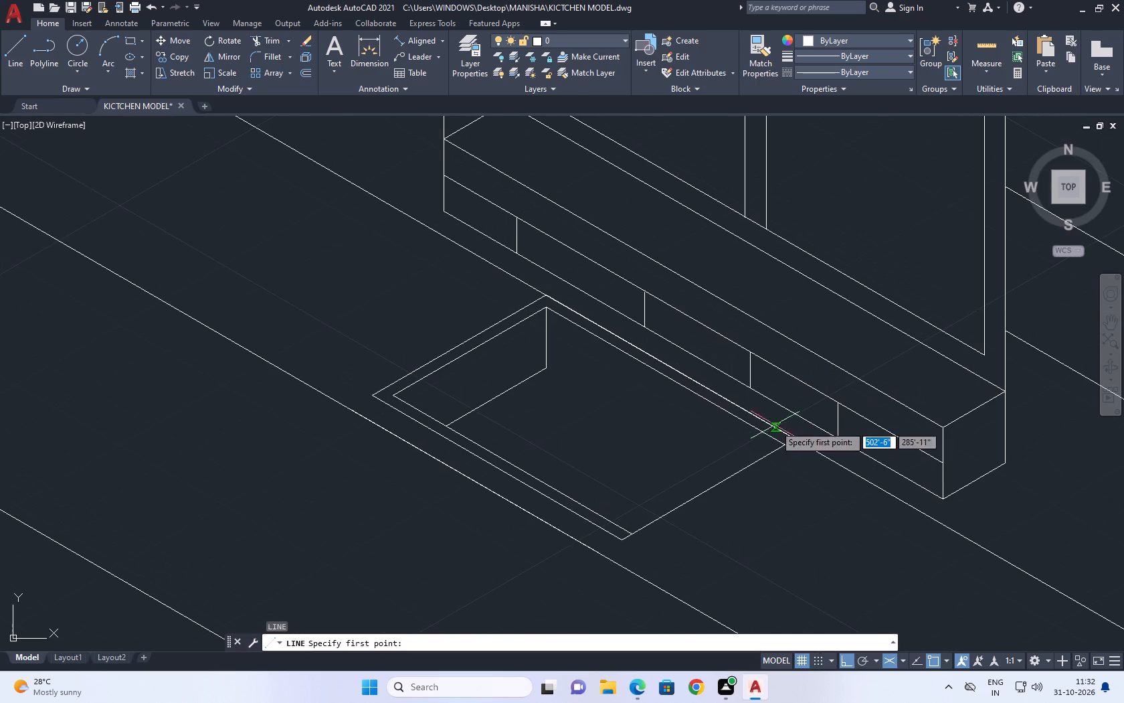
pyautogui.click(548, 370)
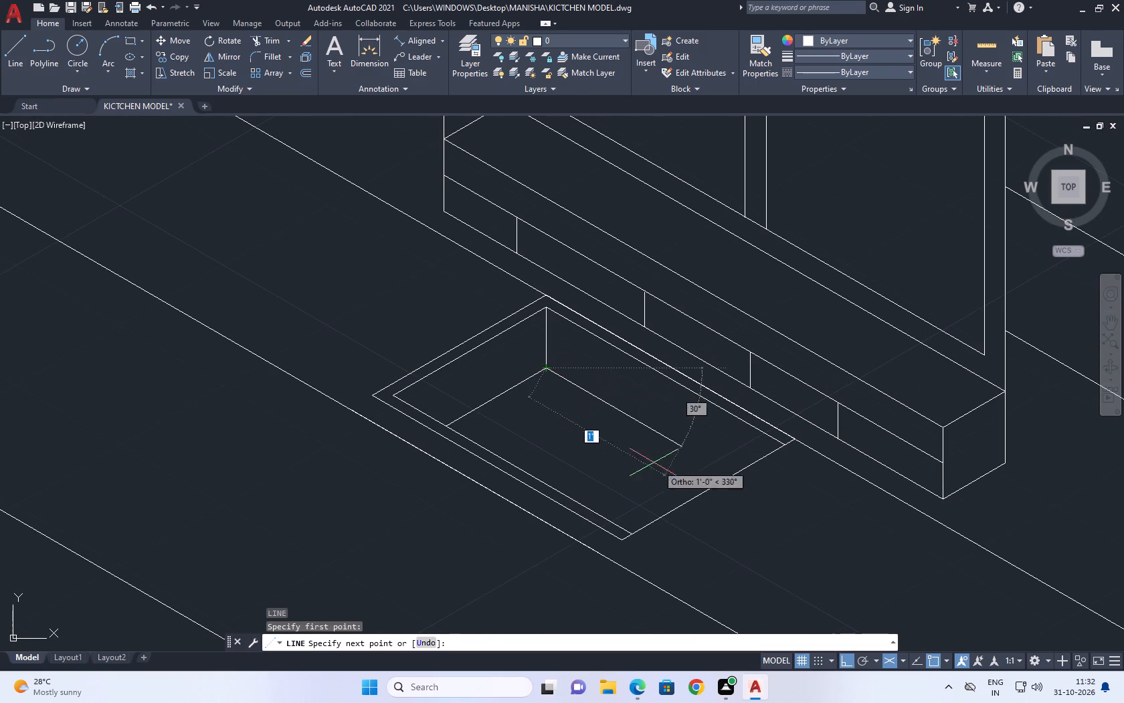
pyautogui.click(785, 509)
pyautogui.press('Escape')
# Trim the part of the floor edge line that overshoots the recess's outer side line.
pyautogui.write('TR')
pyautogui.press('space')
pyautogui.click(756, 481)
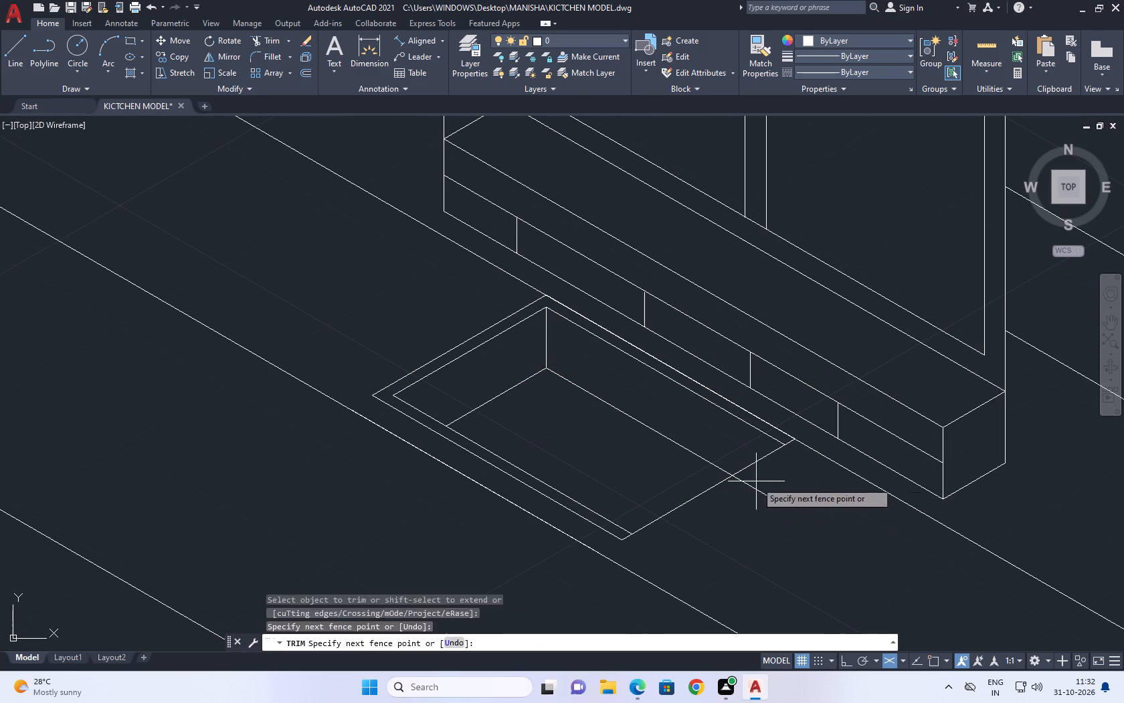
pyautogui.click(727, 496)
pyautogui.press('Escape')
# Copy the recess's outer side line opposite the vertical corner 1" inward to form the last inner rim line.
pyautogui.moveTo(614, 448); pyautogui.dragTo(629, 474, button='middle')
pyautogui.moveTo(689, 551); pyautogui.dragTo(682, 538)
pyautogui.click(658, 495)
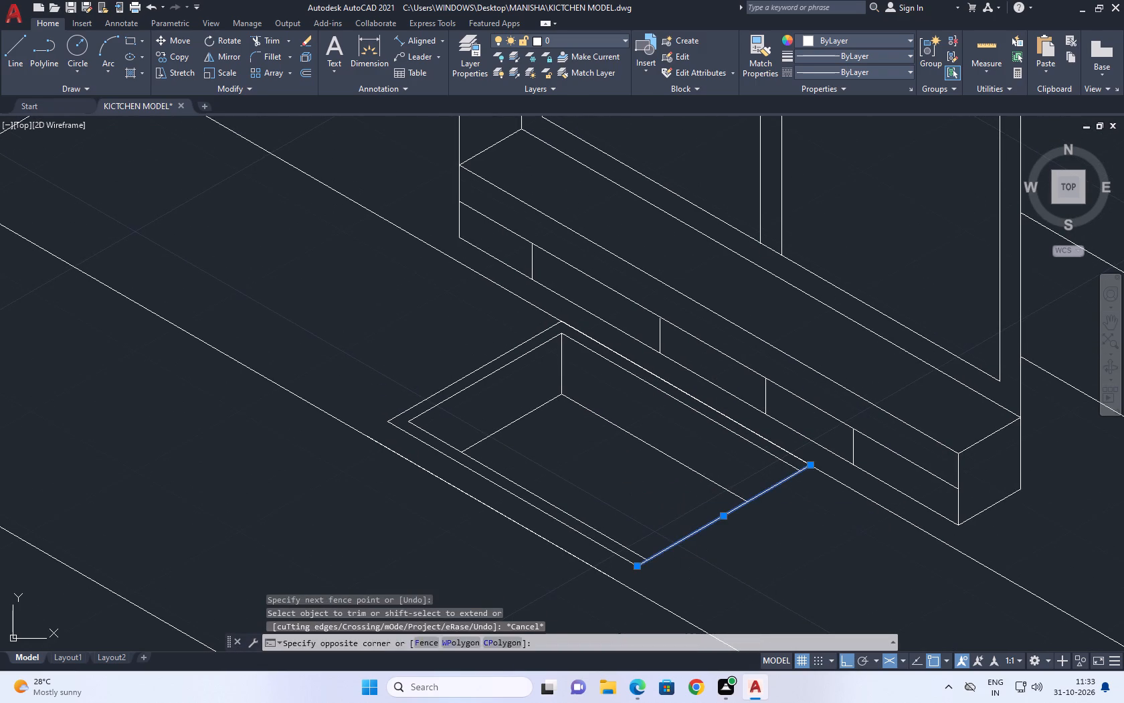
pyautogui.press('v')
pyautogui.press('Escape')
pyautogui.click(698, 545)
pyautogui.click(677, 516)
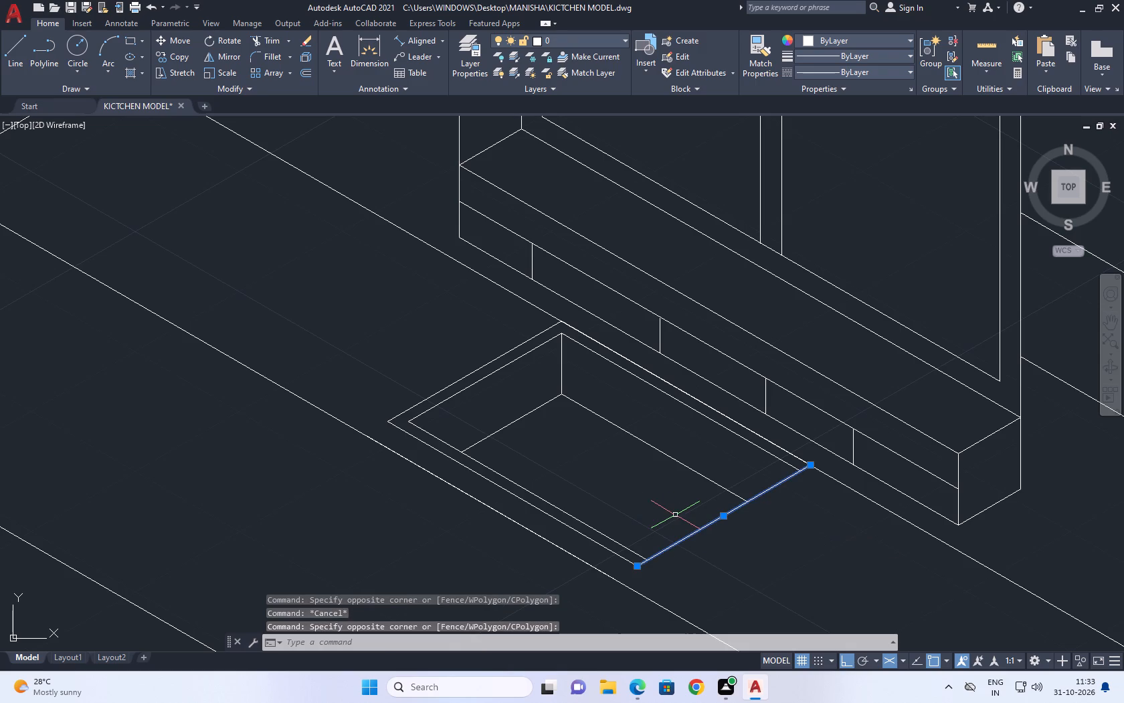
pyautogui.write('CO')
pyautogui.press('space')
pyautogui.click(693, 526)
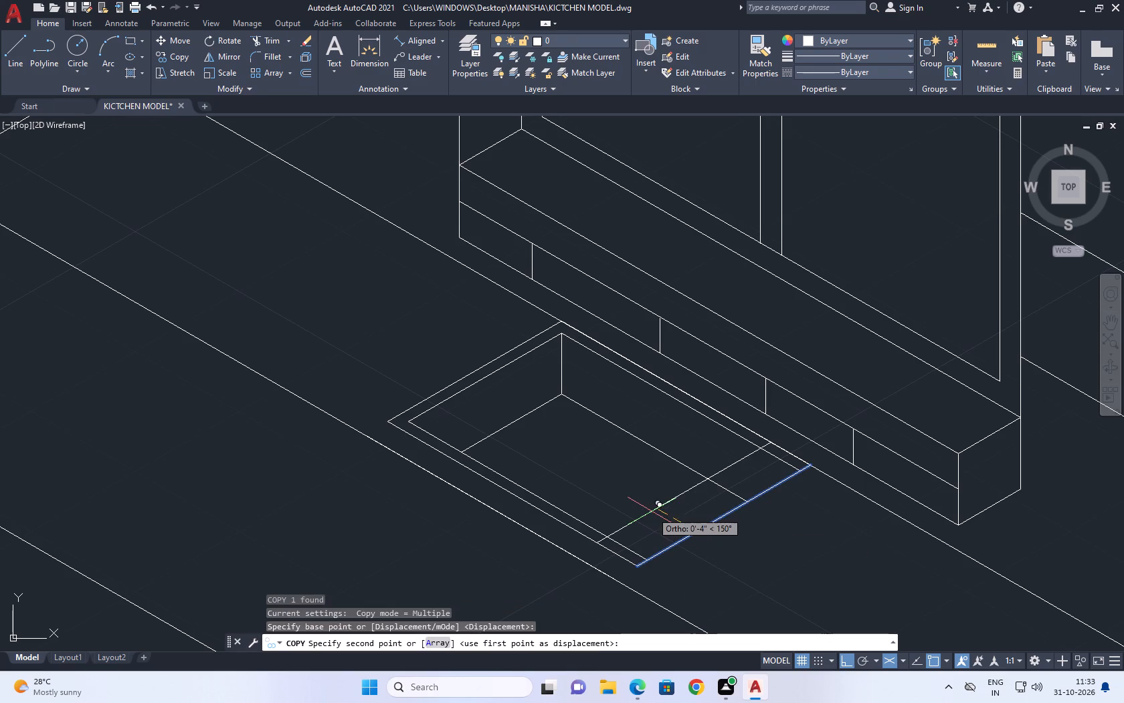
pyautogui.write('1')
pyautogui.press('space')
pyautogui.press('Escape')
# Trim the overlapping rim line ends at the front and back corners, and cut the floor edge line at the new inner rim.
pyautogui.write('TR')
pyautogui.press('space')
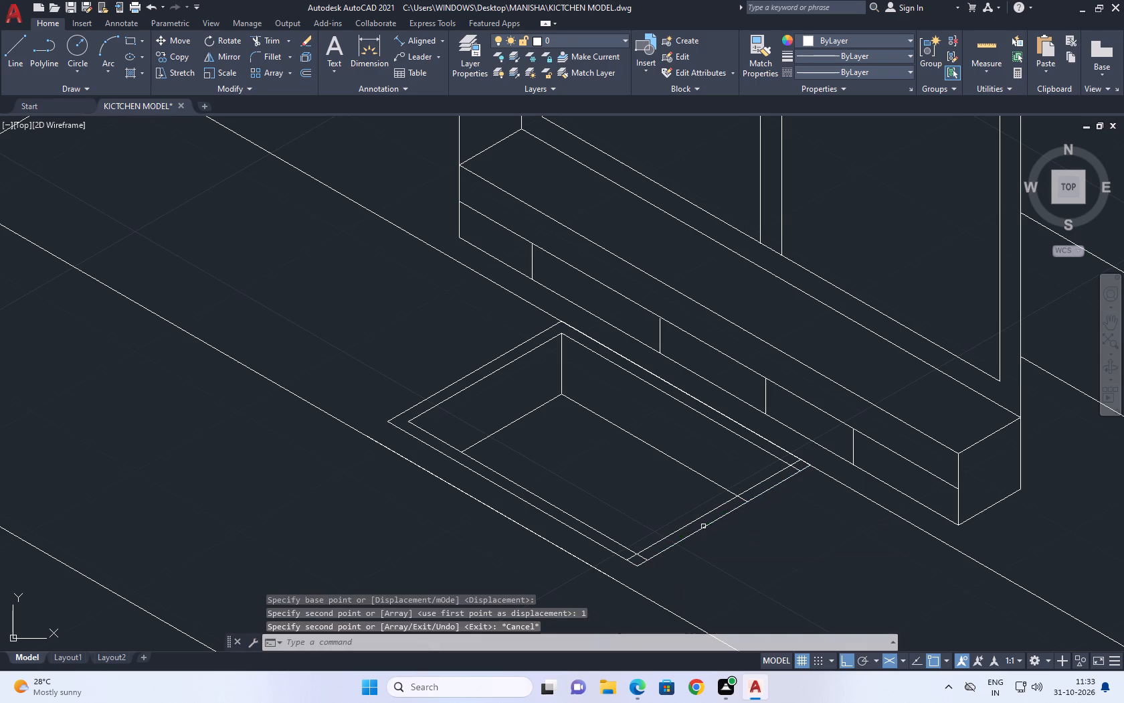
pyautogui.scroll(2, 653, 550)
pyautogui.click(624, 568)
pyautogui.click(599, 568)
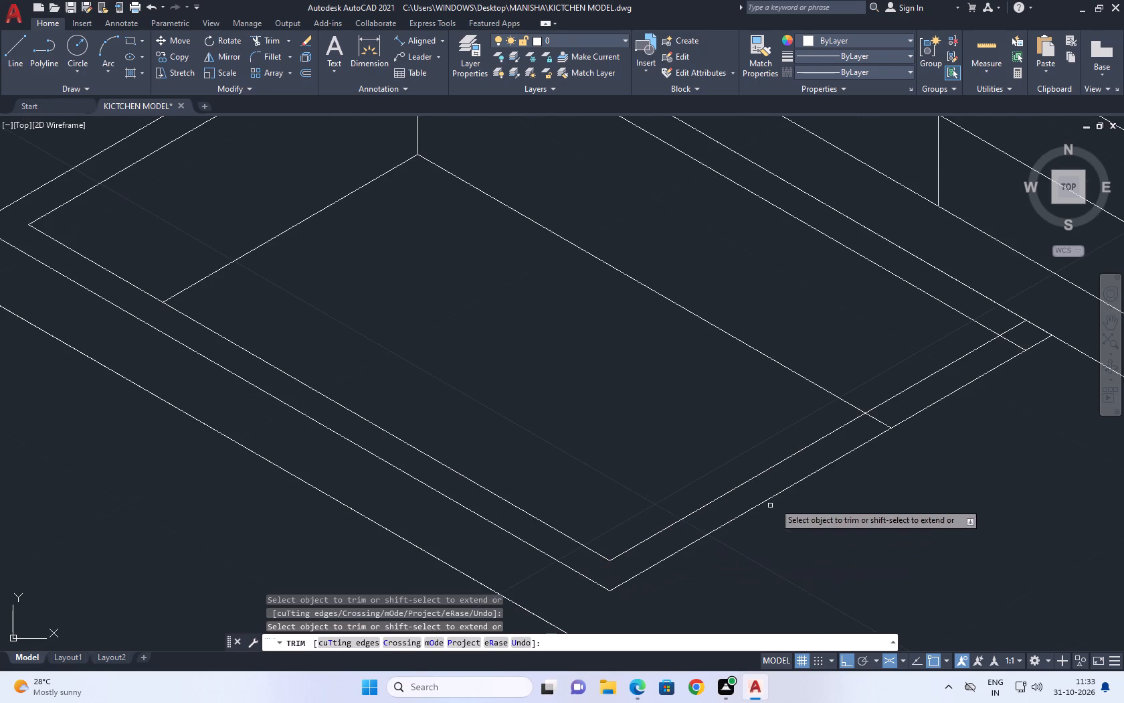
pyautogui.click(874, 420)
pyautogui.moveTo(862, 394); pyautogui.dragTo(748, 499, button='middle')
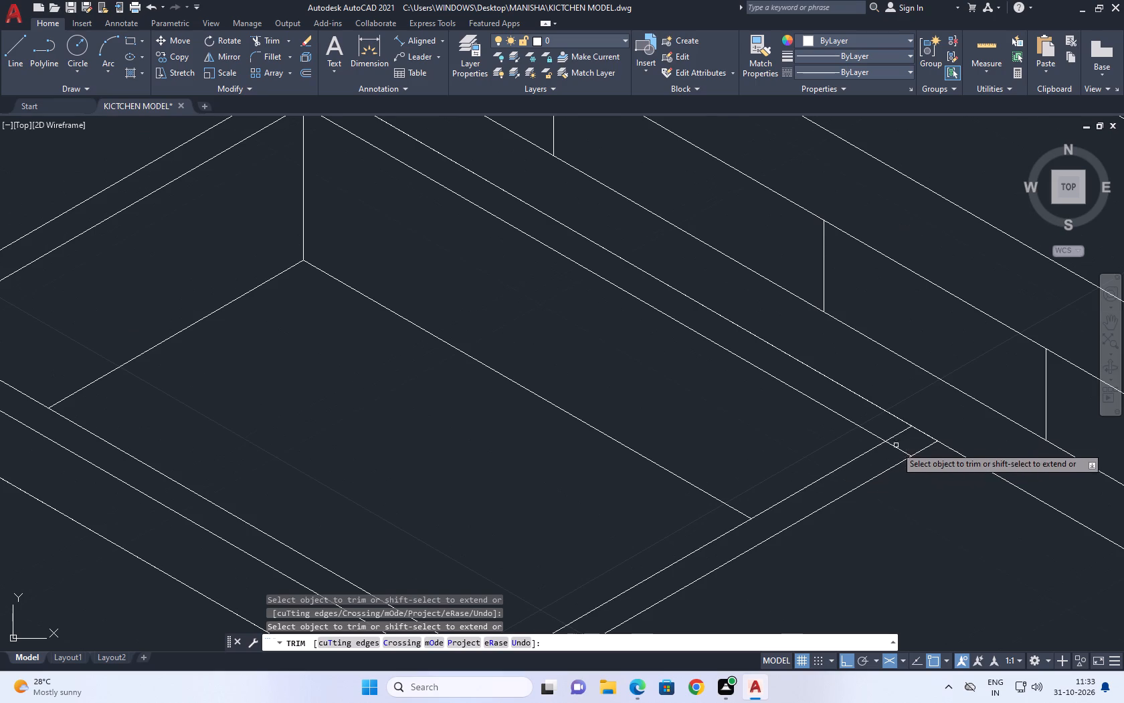
pyautogui.click(896, 447)
pyautogui.click(895, 436)
pyautogui.press('Escape')
# Draw a drain circle of about 1" radius on the recess floor near its front corner.
pyautogui.scroll(-2, 801, 449)
pyautogui.moveTo(753, 429); pyautogui.dragTo(764, 433, button='middle')
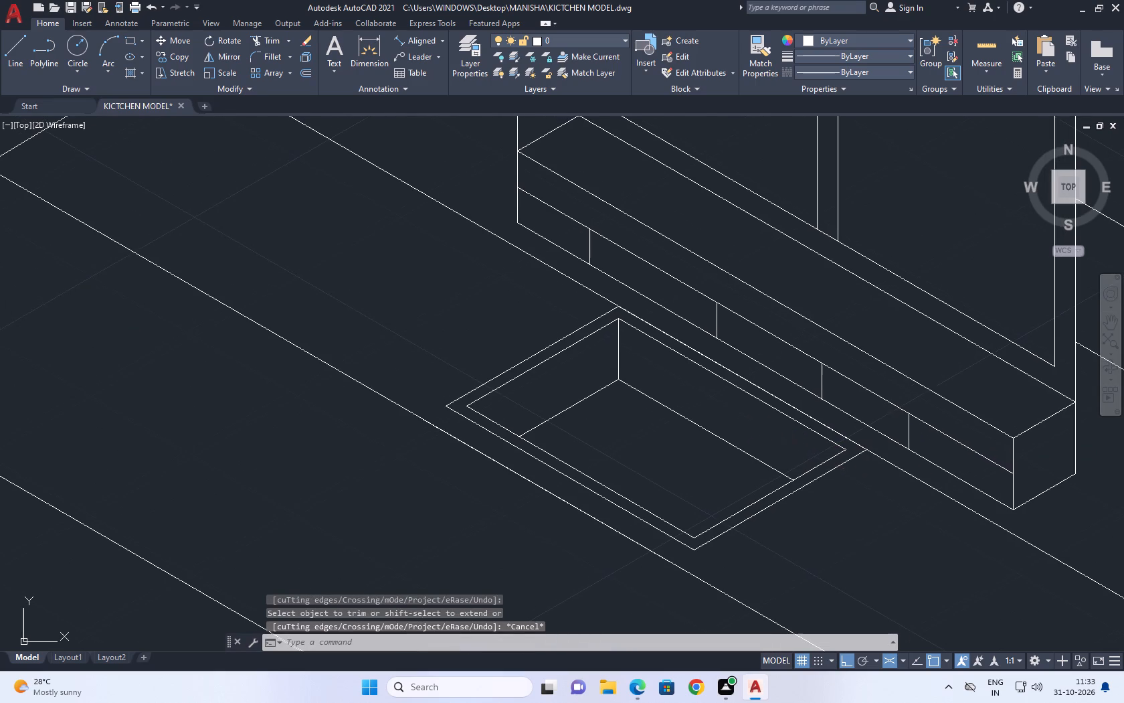
pyautogui.scroll(-1, 697, 406)
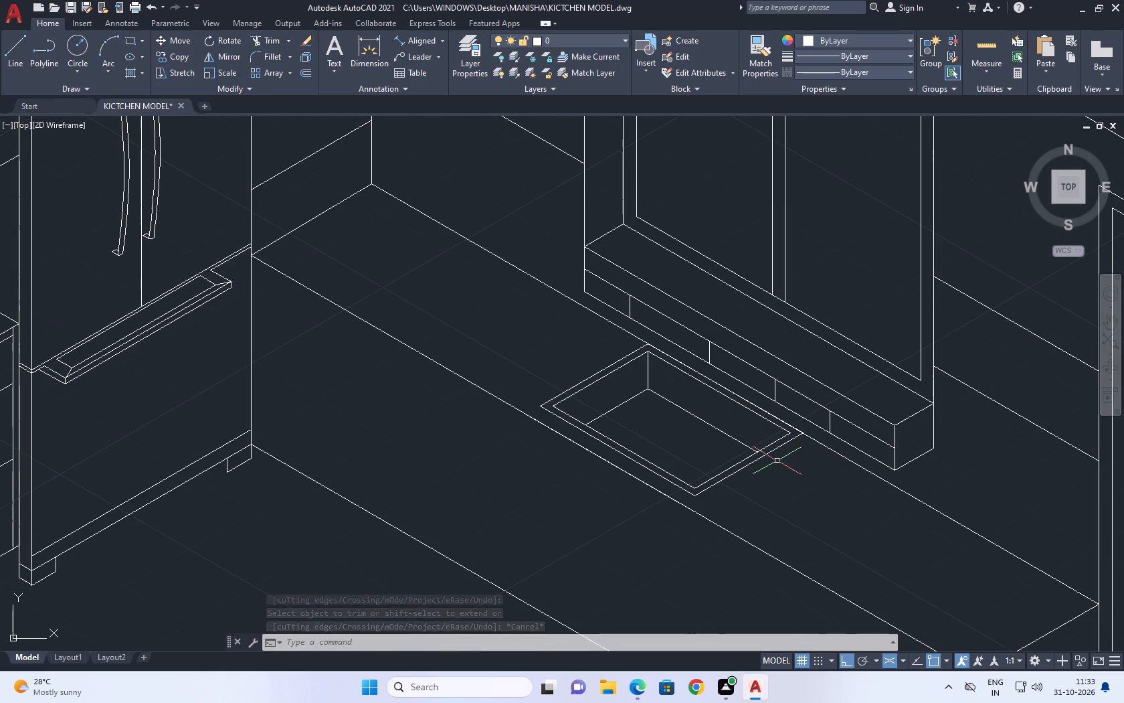
pyautogui.scroll(2, 703, 458)
pyautogui.write('C')
pyautogui.press('space')
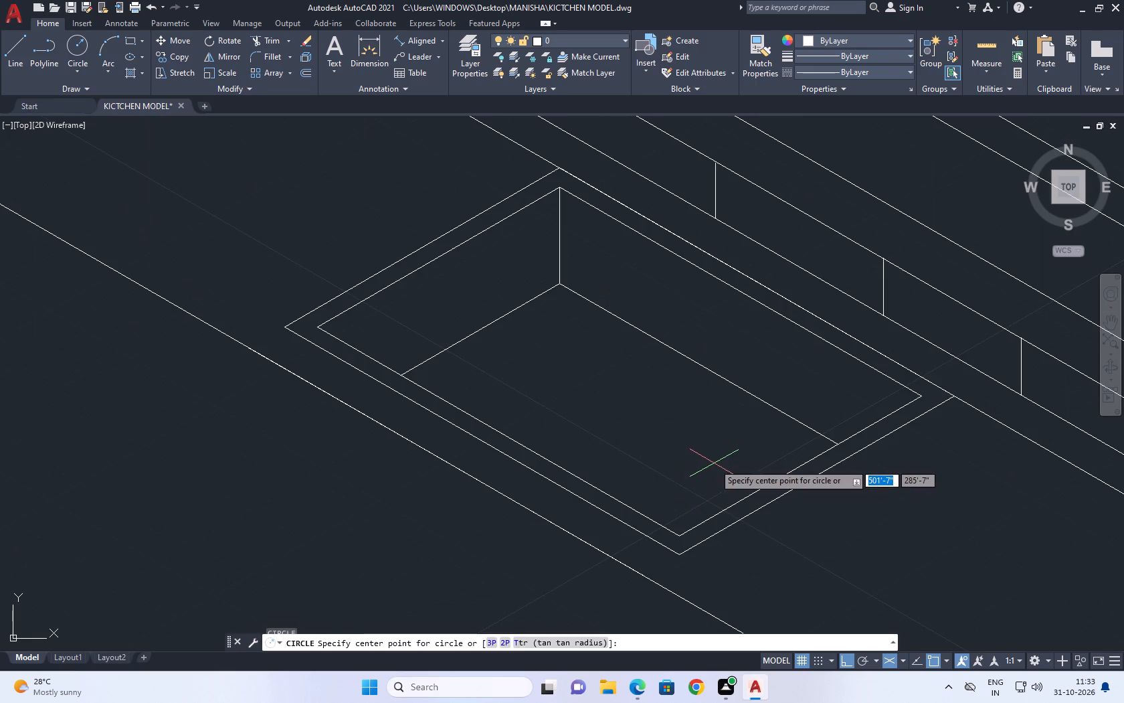
pyautogui.scroll(1, 714, 465)
pyautogui.click(714, 465)
pyautogui.click(725, 453)
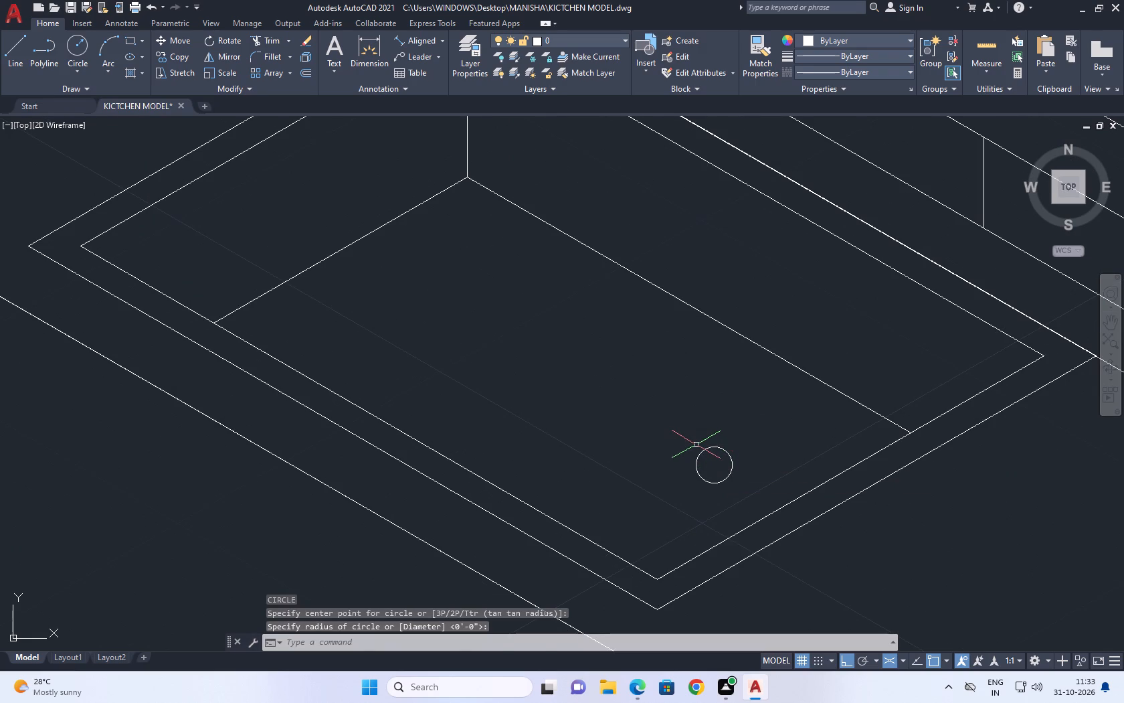
# Draw a tiny hole circle just inside the edge of the drain circle.
pyautogui.write('C')
pyautogui.press('space')
pyautogui.scroll(4, 696, 447)
pyautogui.click(723, 462)
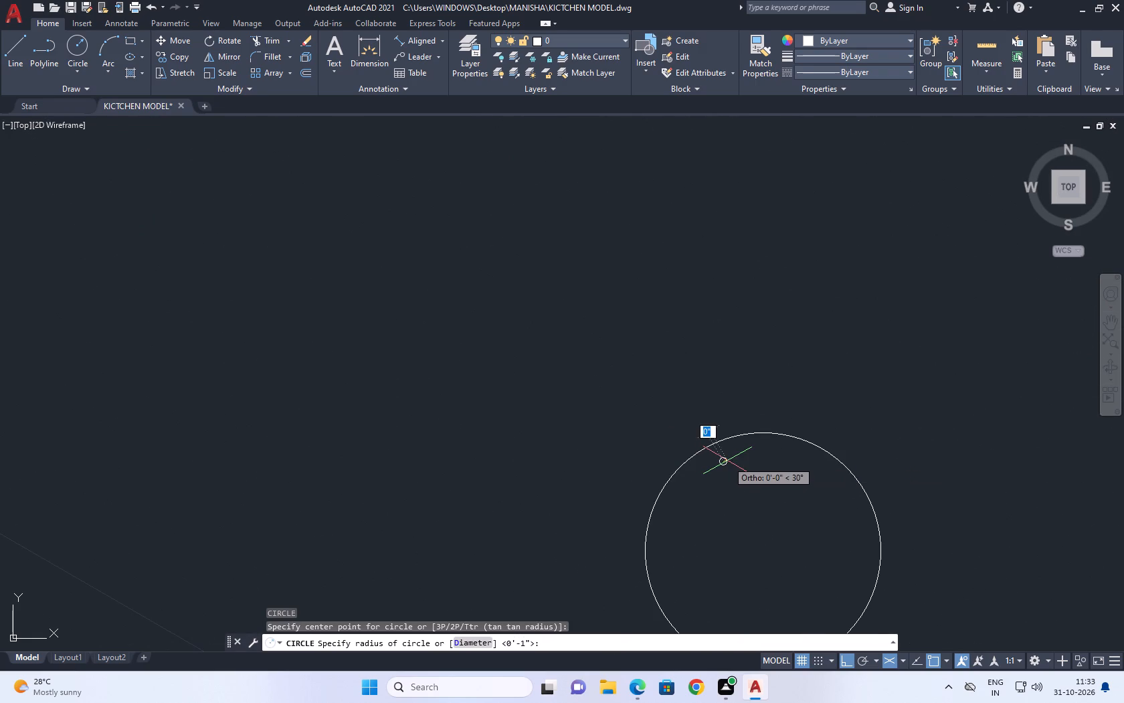
pyautogui.click(729, 459)
# Polar-array the tiny hole around the drain circle's centre with 6 items over 360 degrees.
pyautogui.scroll(1, 727, 458)
pyautogui.click(730, 457)
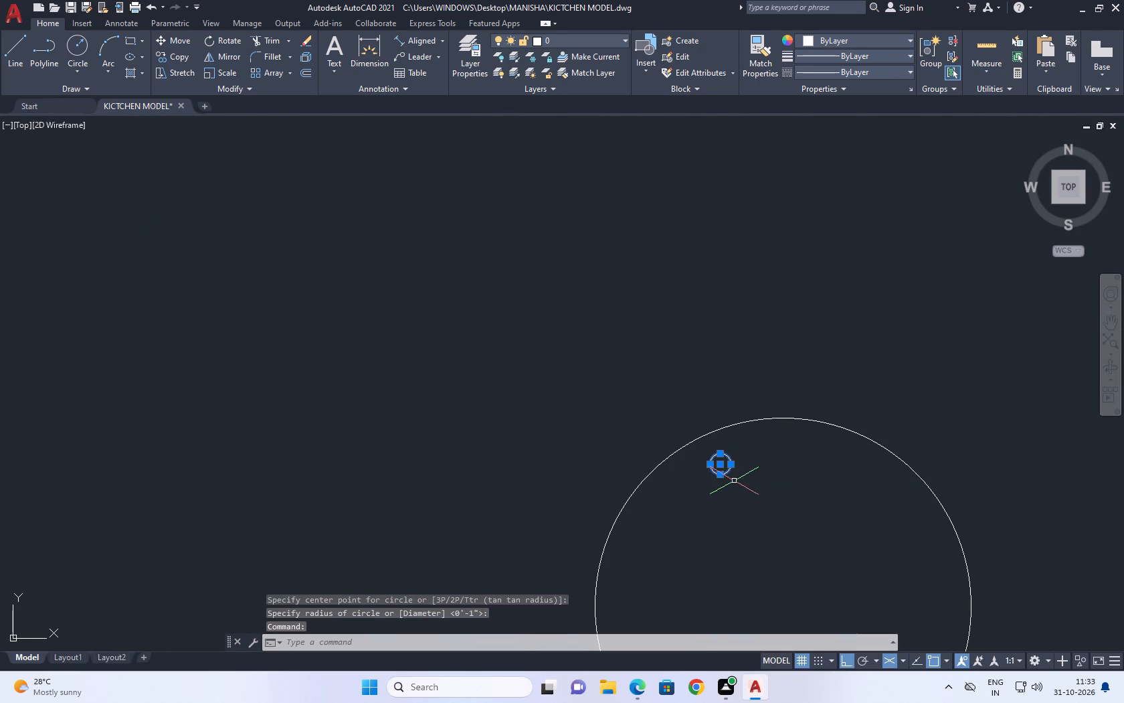
pyautogui.moveTo(754, 447); pyautogui.dragTo(715, 397, button='middle')
pyautogui.press('a')
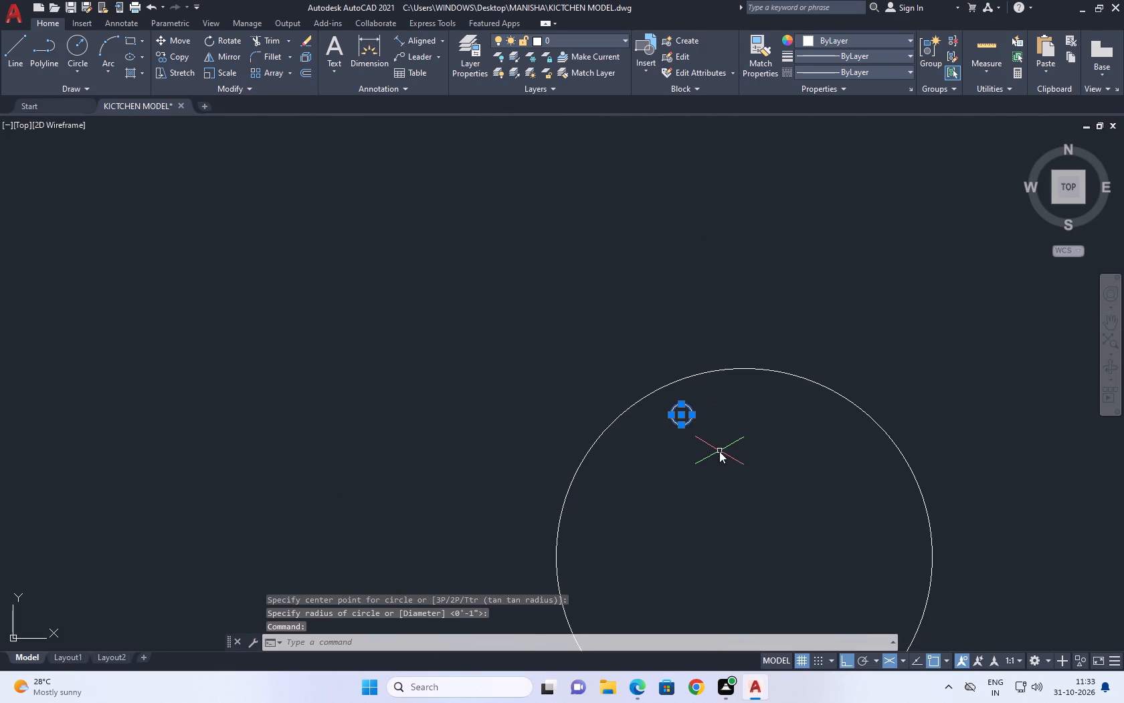
pyautogui.press('r')
pyautogui.press('space')
pyautogui.scroll(-2, 698, 430)
pyautogui.moveTo(741, 489); pyautogui.dragTo(719, 453)
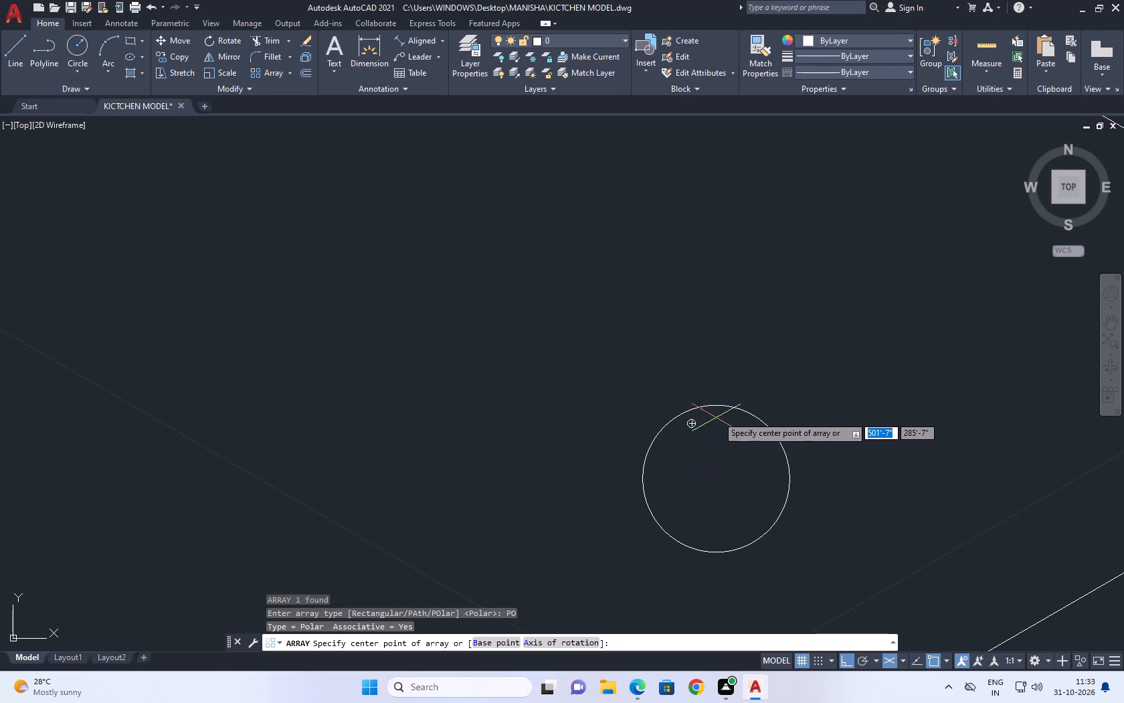
pyautogui.click(717, 480)
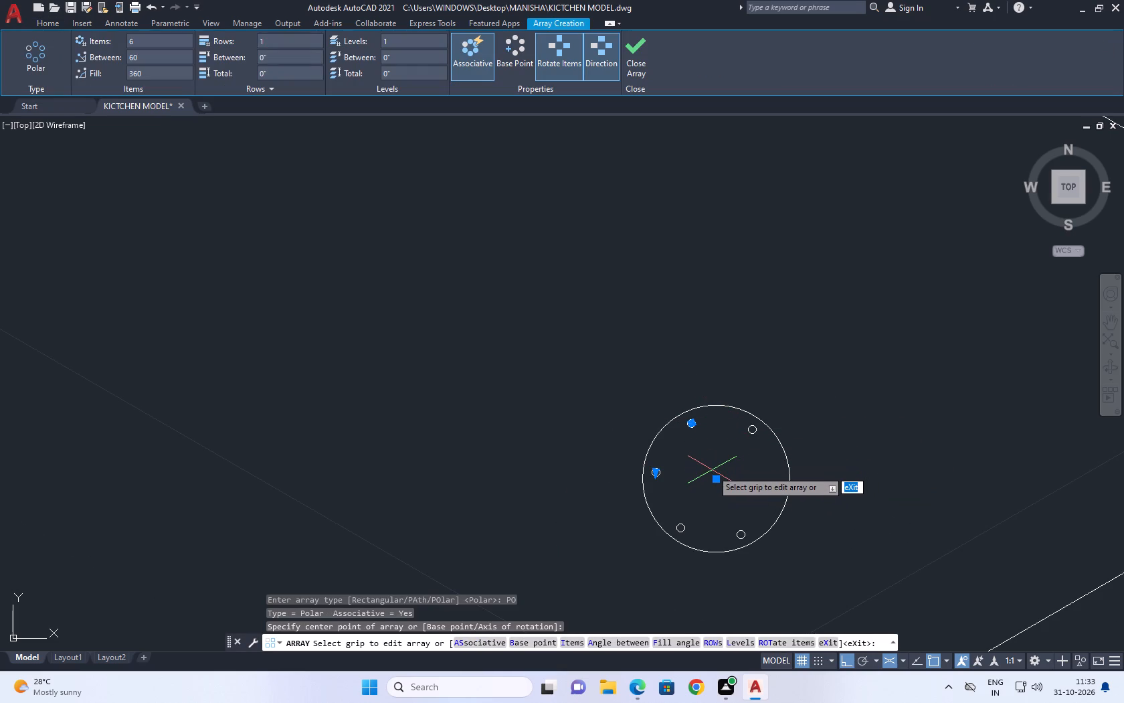
pyautogui.press('space')
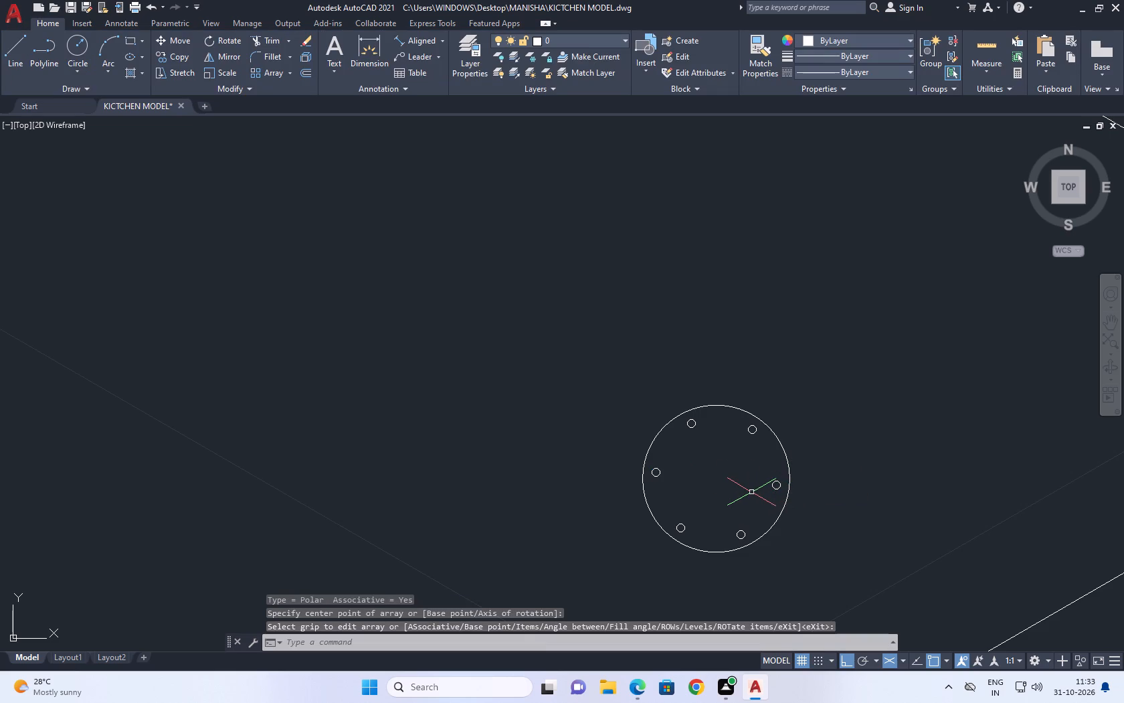
# Draw another tiny circle inside the ring of holes, between the ring and the drain's centre.
pyautogui.write('C')
pyautogui.press('space')
pyautogui.scroll(2, 694, 477)
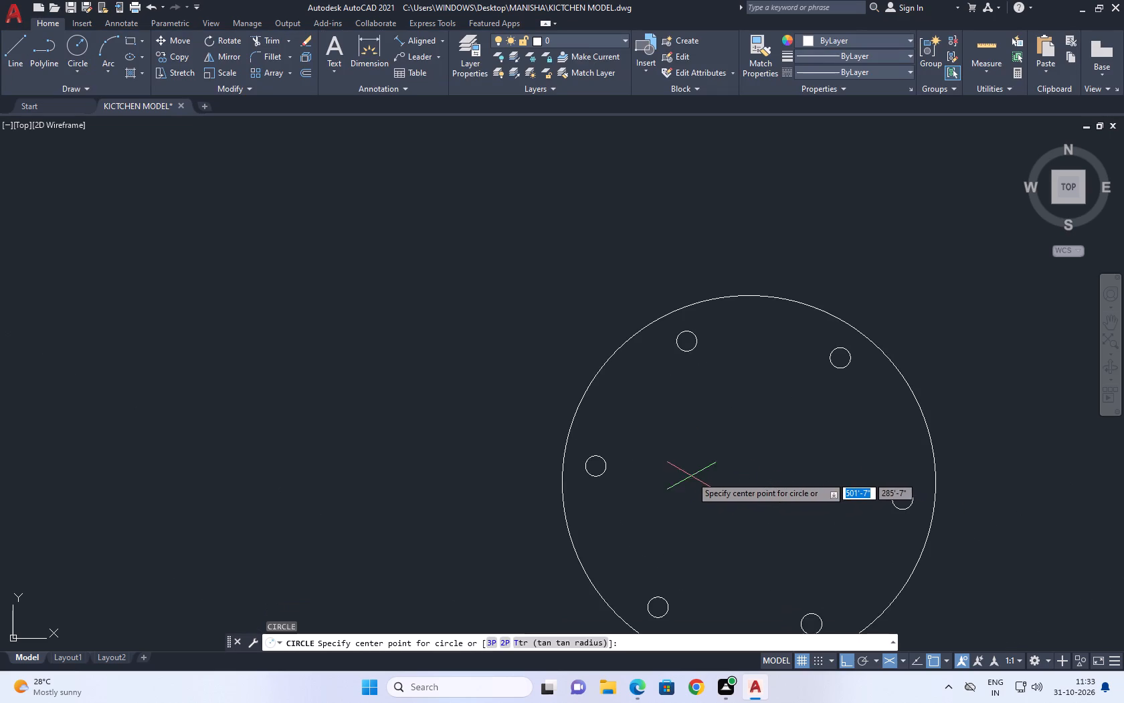
pyautogui.click(670, 414)
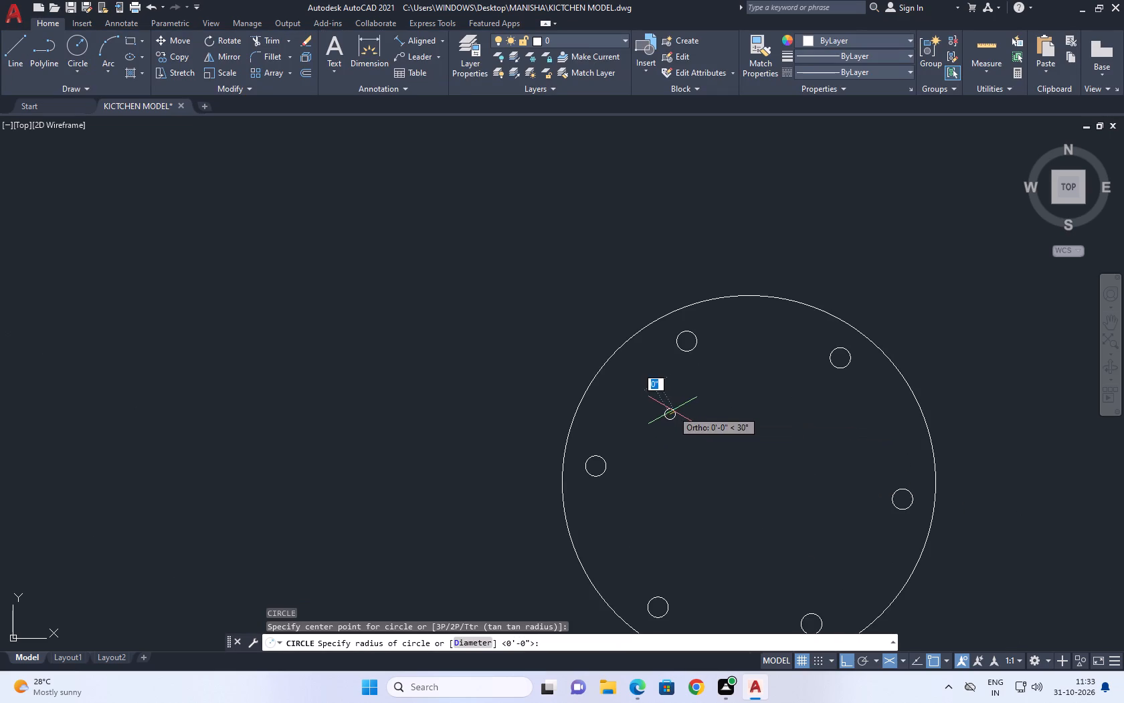
pyautogui.click(672, 410)
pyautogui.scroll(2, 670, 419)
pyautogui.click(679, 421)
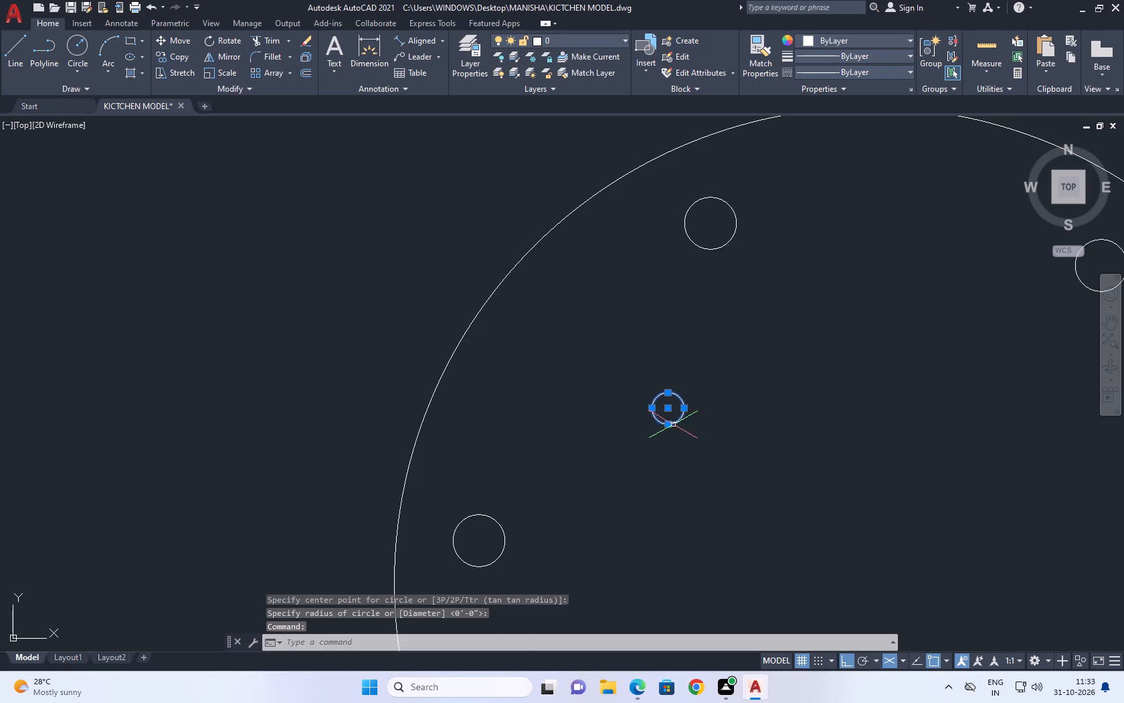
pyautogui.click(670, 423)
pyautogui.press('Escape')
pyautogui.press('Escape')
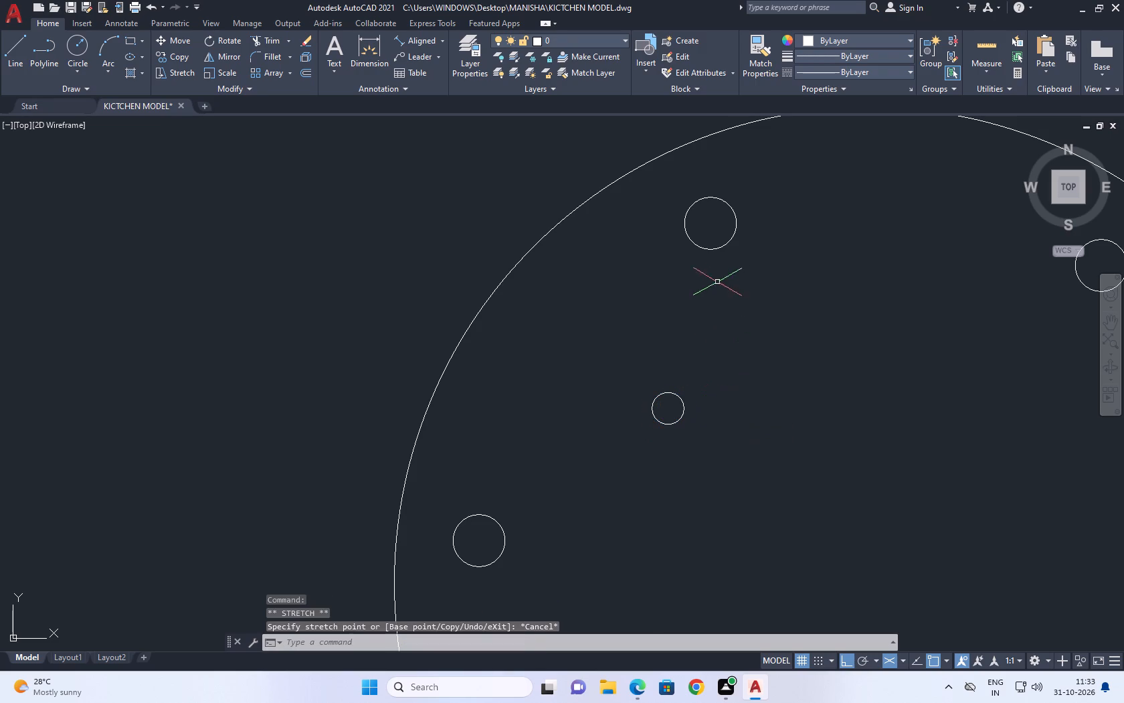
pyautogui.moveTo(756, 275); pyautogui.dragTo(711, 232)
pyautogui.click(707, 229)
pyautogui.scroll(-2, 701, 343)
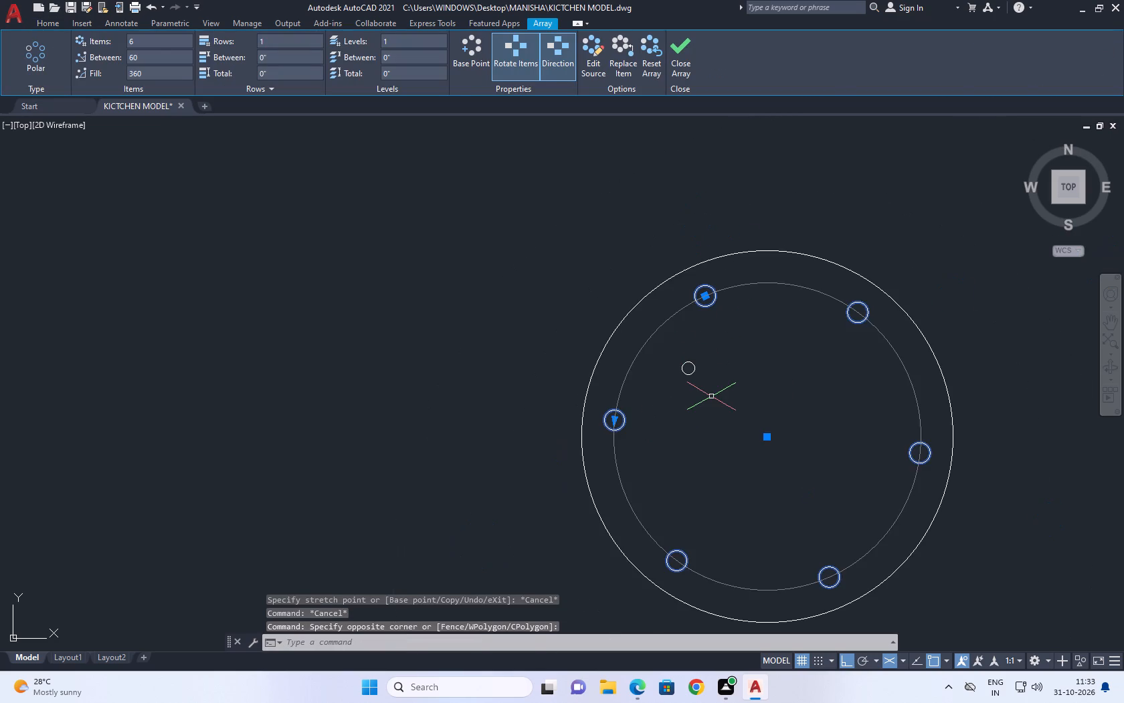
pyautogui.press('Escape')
# Enlarge the inner tiny circle until it is about the size of the arrayed holes.
pyautogui.scroll(2, 672, 376)
pyautogui.moveTo(705, 371); pyautogui.dragTo(705, 362)
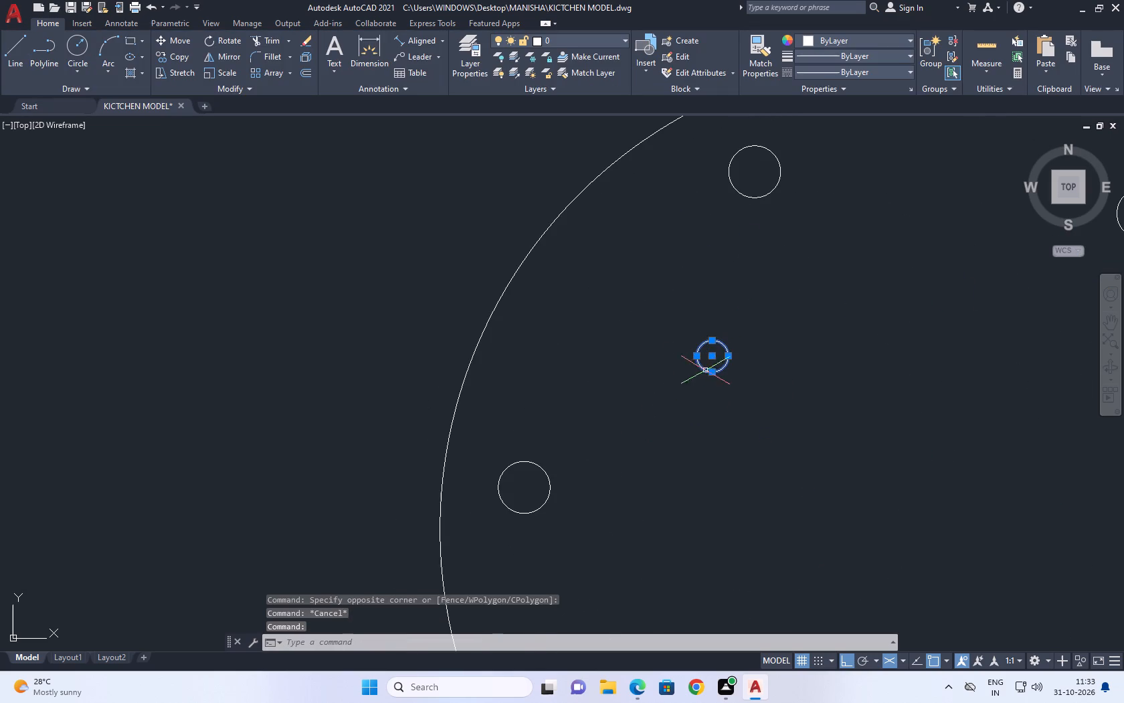
pyautogui.click(715, 371)
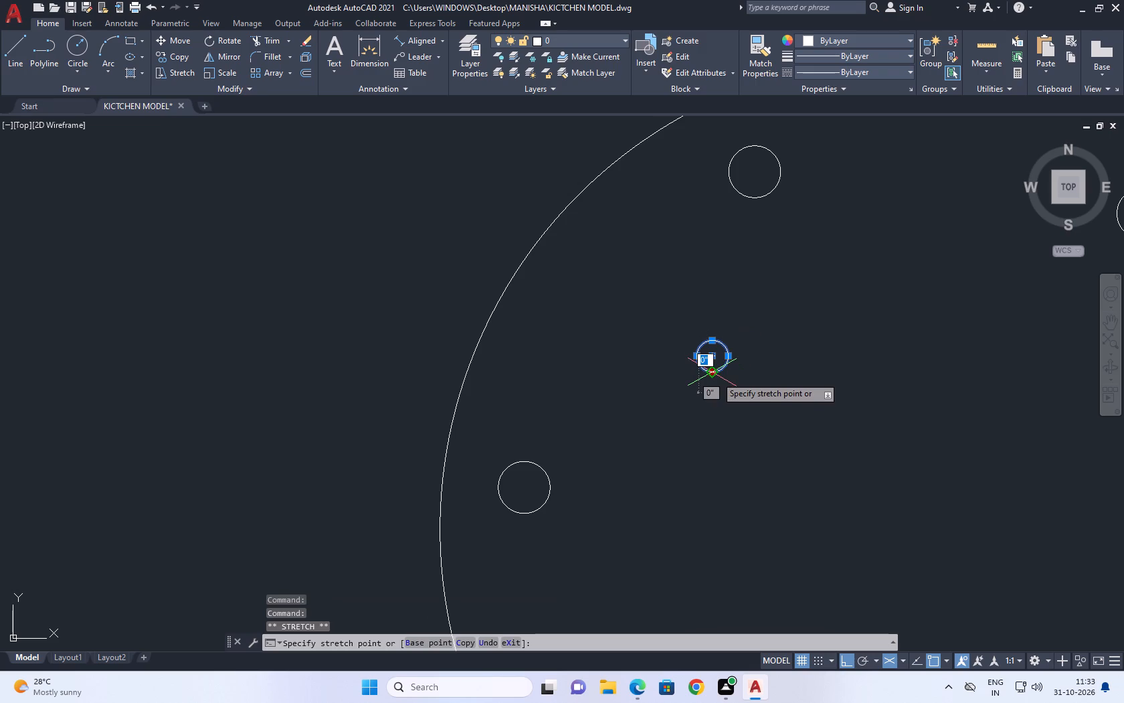
pyautogui.click(714, 380)
pyautogui.moveTo(729, 360); pyautogui.dragTo(705, 335, button='middle')
pyautogui.scroll(1, 709, 338)
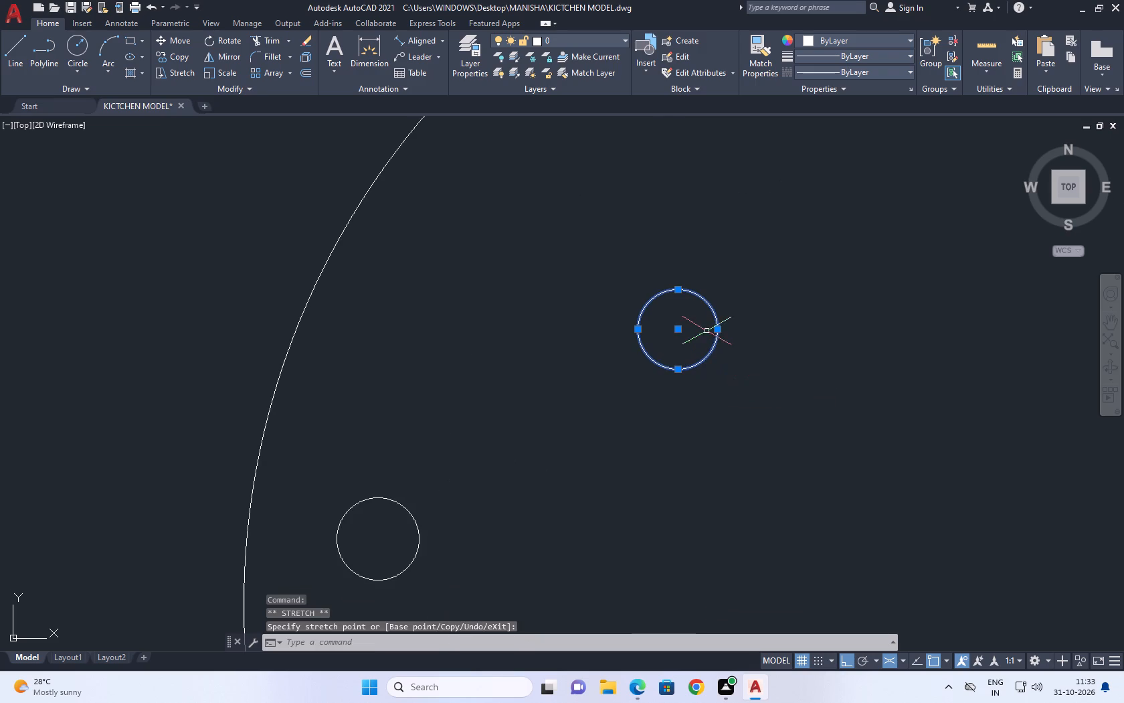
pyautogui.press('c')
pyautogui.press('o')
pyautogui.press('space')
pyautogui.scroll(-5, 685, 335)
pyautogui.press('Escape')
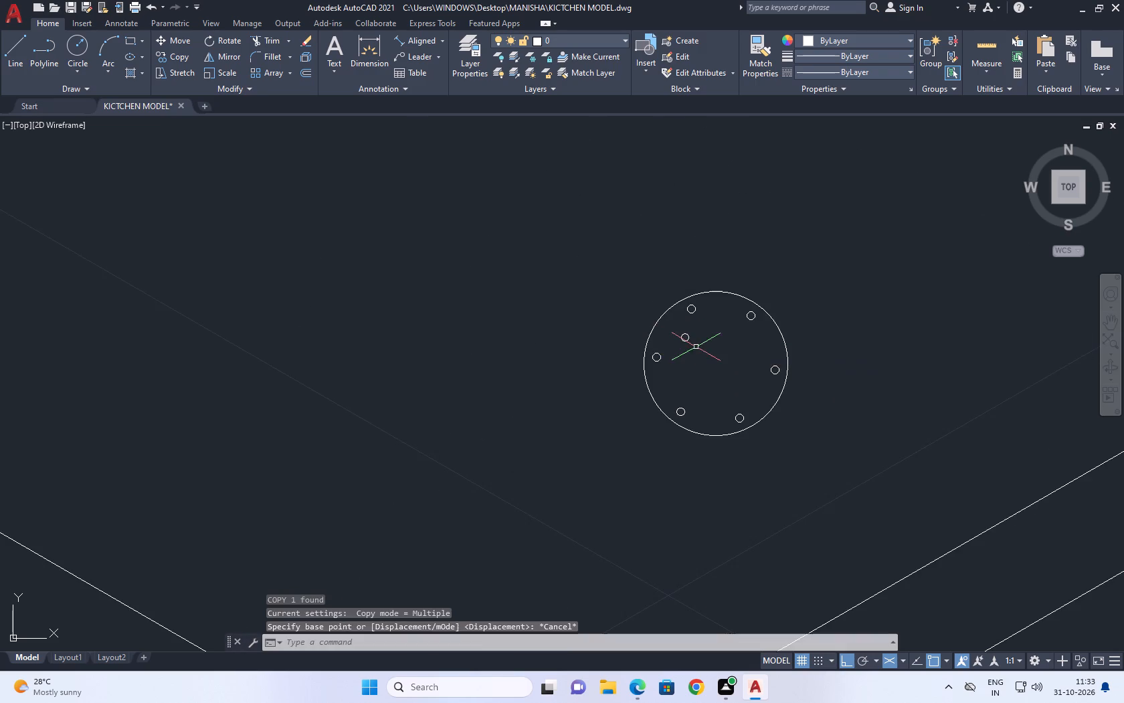
# Fine-tune the inner tiny circle's radius so it closely matches the arrayed holes.
pyautogui.scroll(2, 696, 346)
pyautogui.click(654, 318)
pyautogui.click(654, 343)
pyautogui.scroll(2, 668, 330)
pyautogui.moveTo(682, 352); pyautogui.dragTo(680, 345)
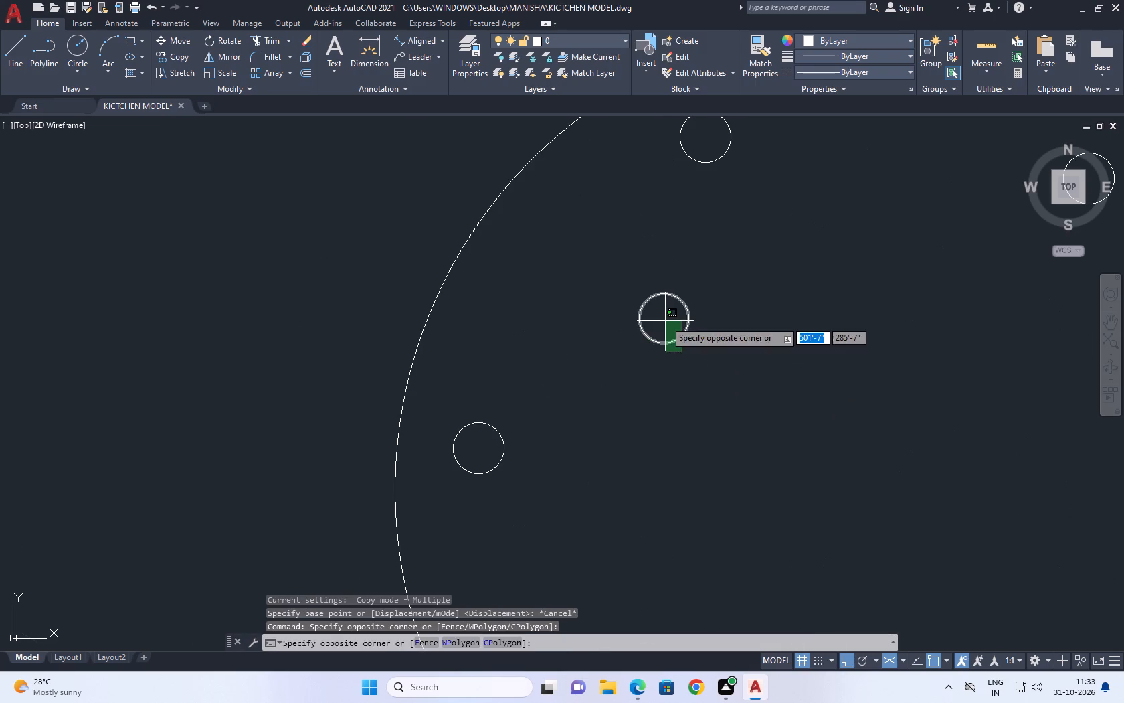
pyautogui.click(665, 321)
pyautogui.click(665, 343)
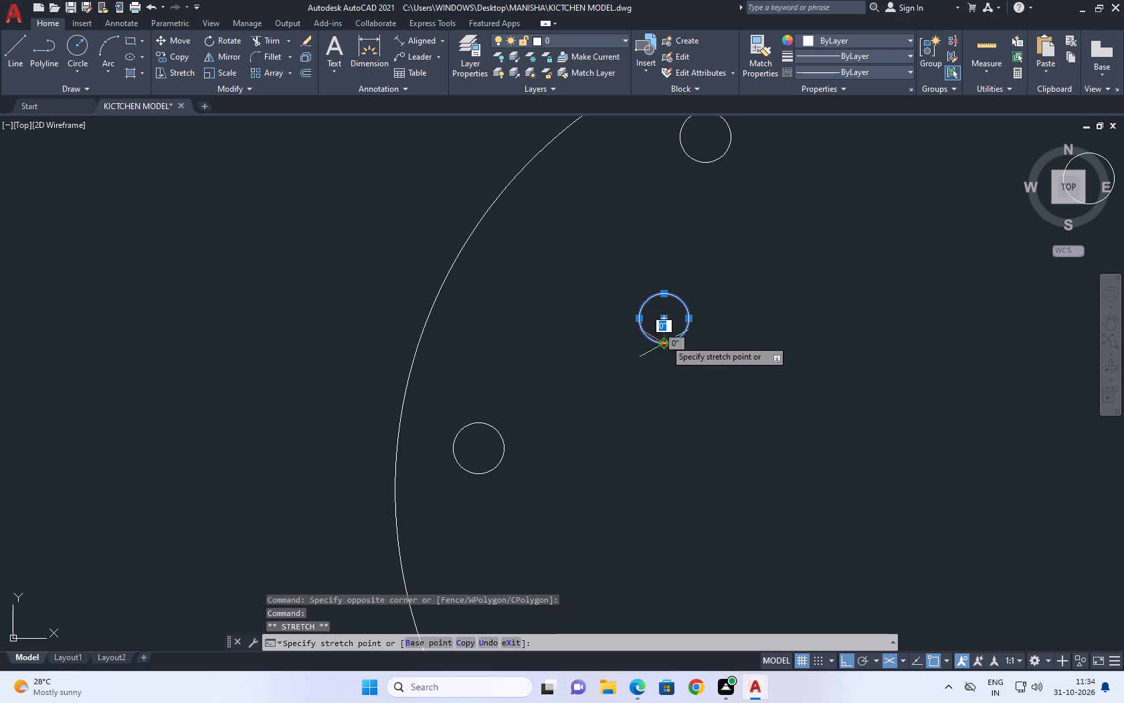
pyautogui.click(665, 337)
pyautogui.scroll(2, 668, 341)
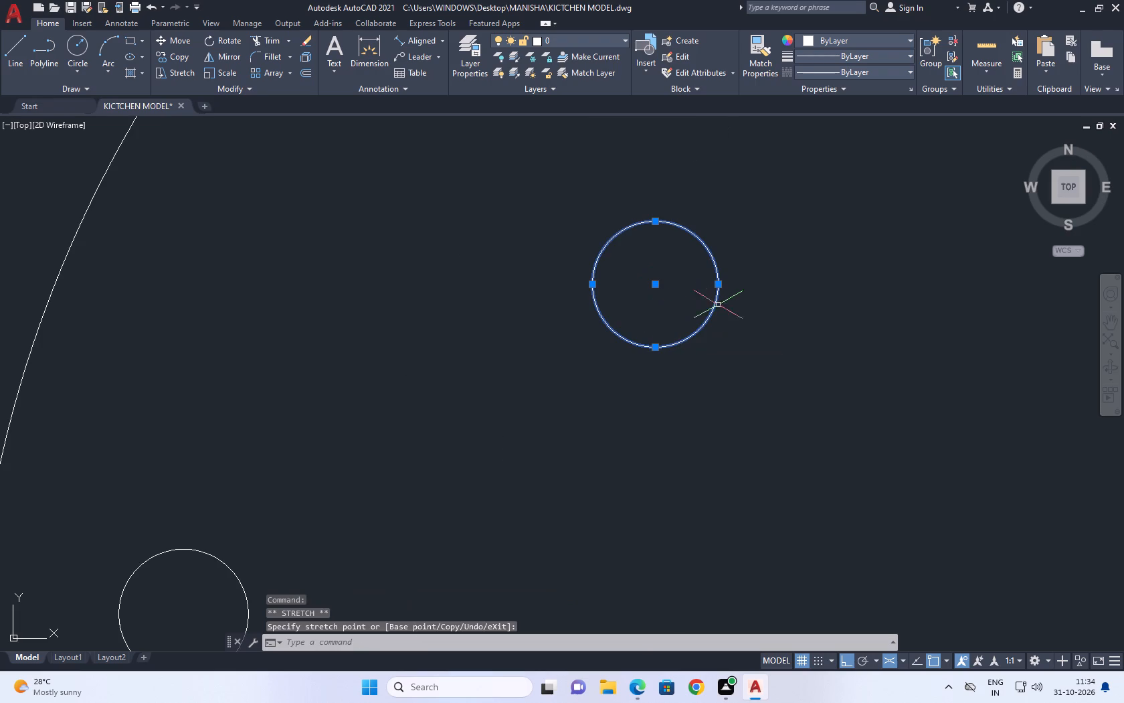
# Scale the inner tiny circle down about its centre so it is slightly smaller than the holes in the outer ring.
pyautogui.press('s')
pyautogui.press('v')
pyautogui.press('space')
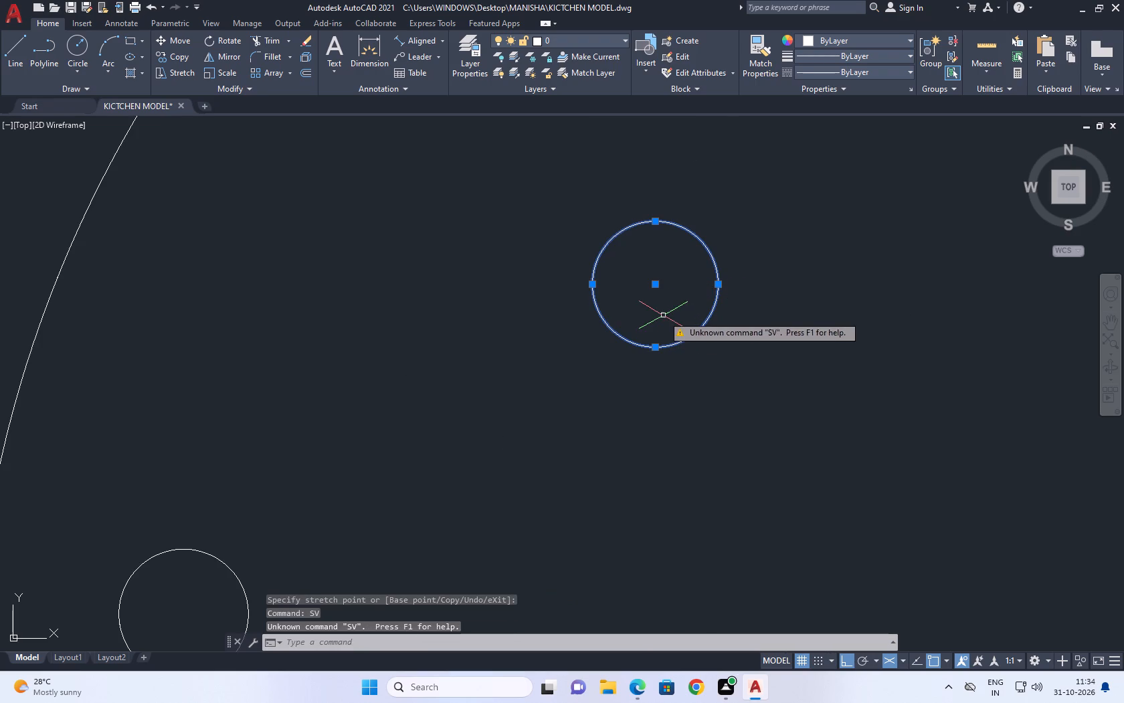
pyautogui.press('s')
pyautogui.write('C')
pyautogui.press('space')
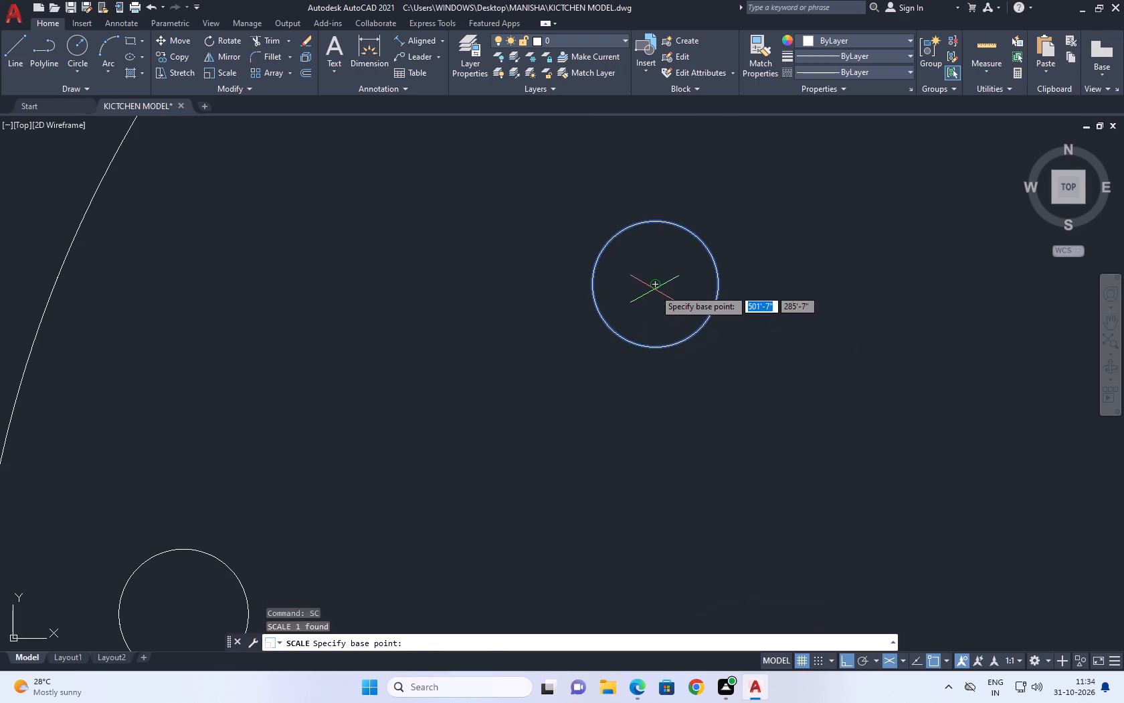
pyautogui.click(654, 289)
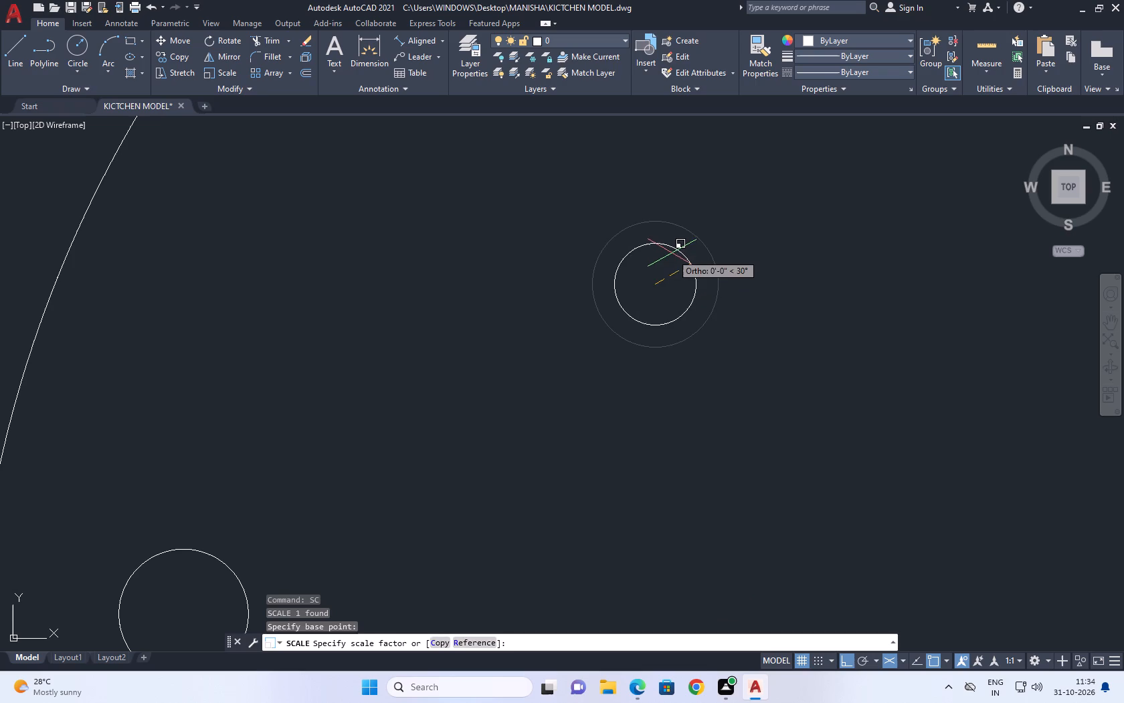
pyautogui.click(674, 245)
# Polar-array the reduced inner circle around the drain circle's centre with 6 items over 360 degrees.
pyautogui.click(736, 266)
pyautogui.click(700, 281)
pyautogui.moveTo(726, 286); pyautogui.dragTo(690, 270, button='middle')
pyautogui.scroll(-5, 680, 270)
pyautogui.scroll(1, 680, 270)
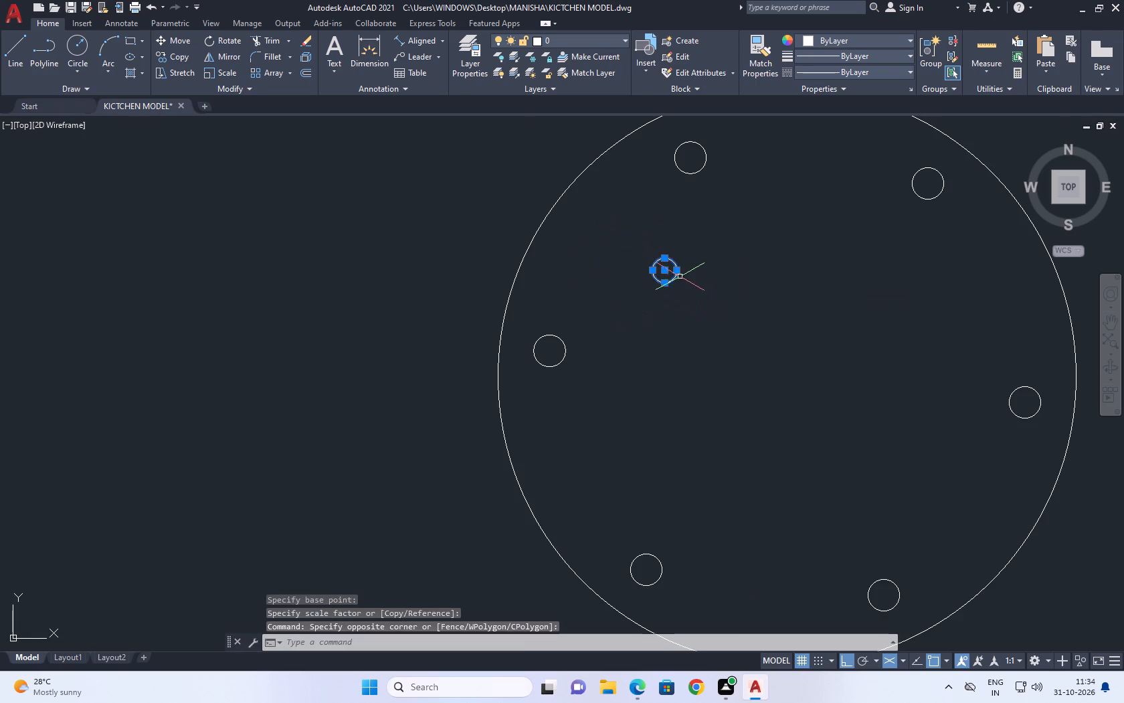
pyautogui.press('a')
pyautogui.write('R')
pyautogui.press('space')
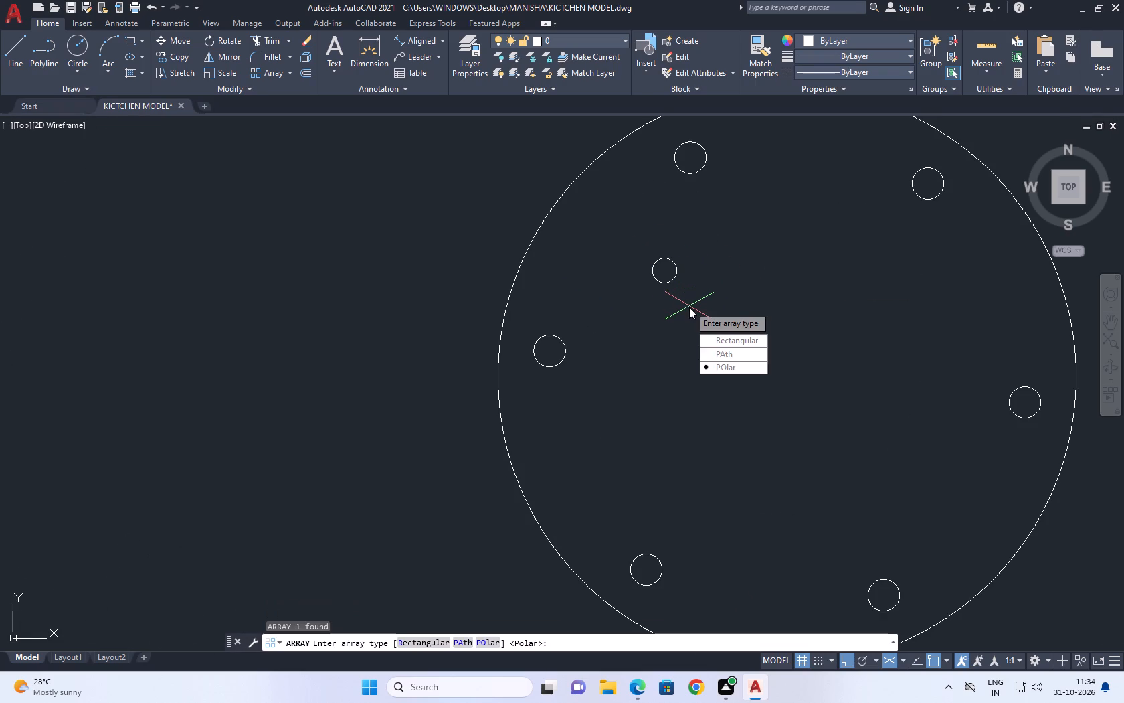
pyautogui.moveTo(739, 364); pyautogui.dragTo(689, 306)
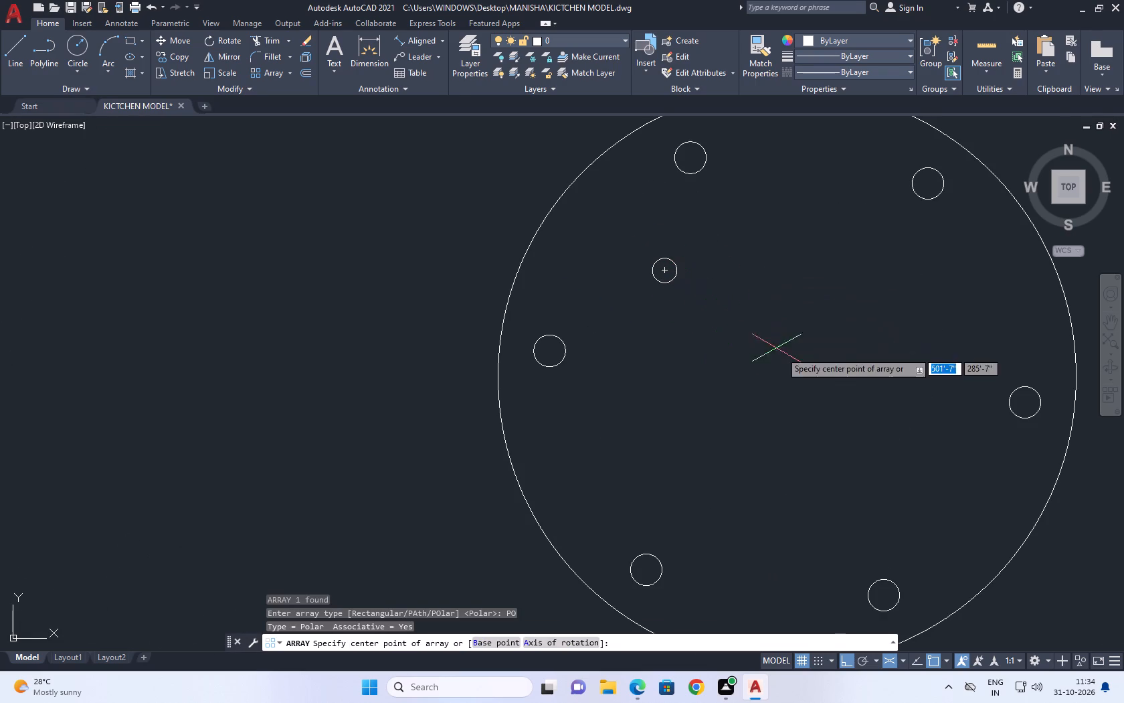
pyautogui.scroll(-4, 811, 285)
pyautogui.click(809, 299)
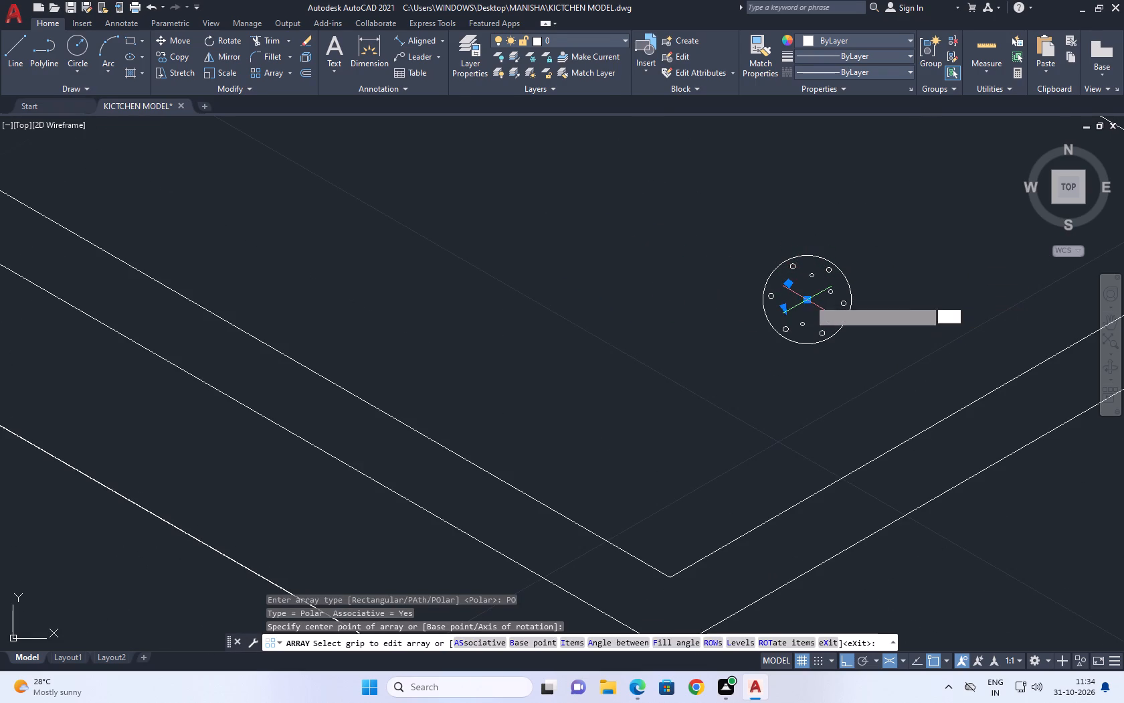
pyautogui.scroll(2, 810, 251)
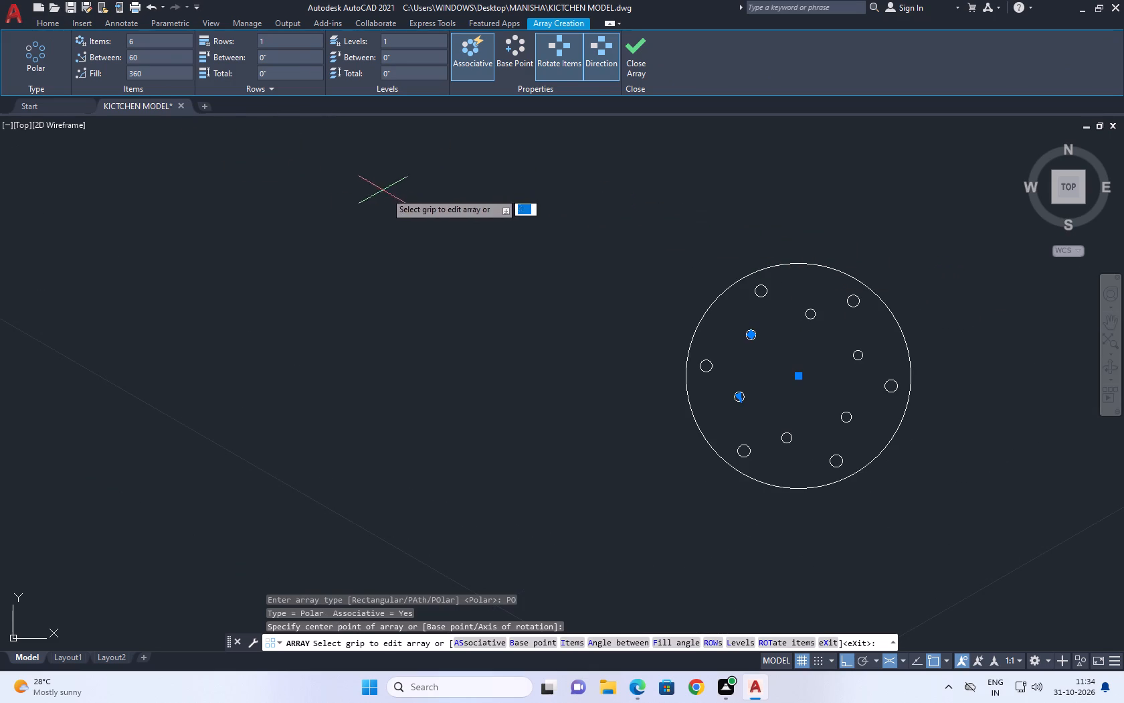
pyautogui.press('Escape')
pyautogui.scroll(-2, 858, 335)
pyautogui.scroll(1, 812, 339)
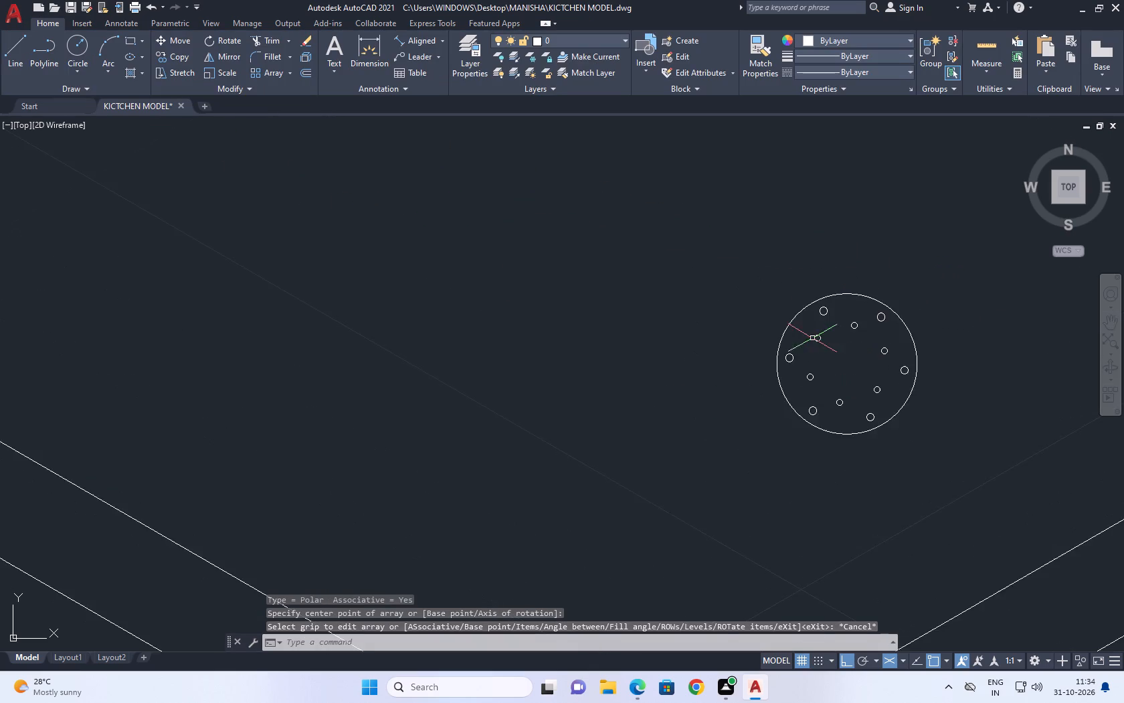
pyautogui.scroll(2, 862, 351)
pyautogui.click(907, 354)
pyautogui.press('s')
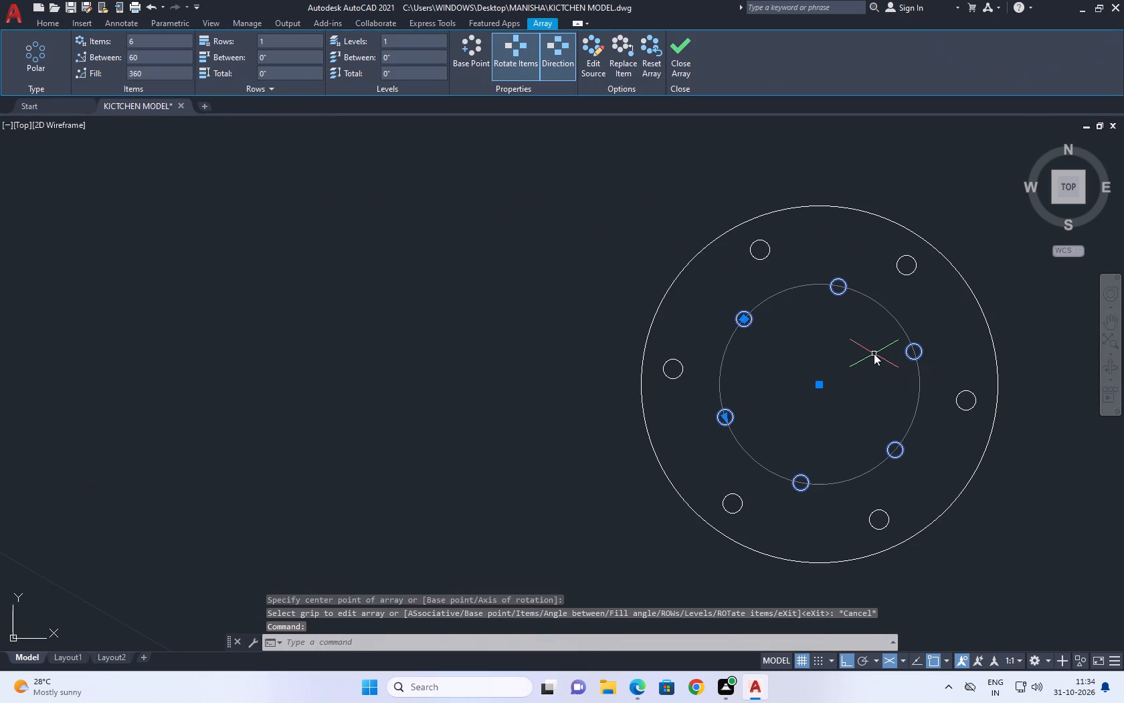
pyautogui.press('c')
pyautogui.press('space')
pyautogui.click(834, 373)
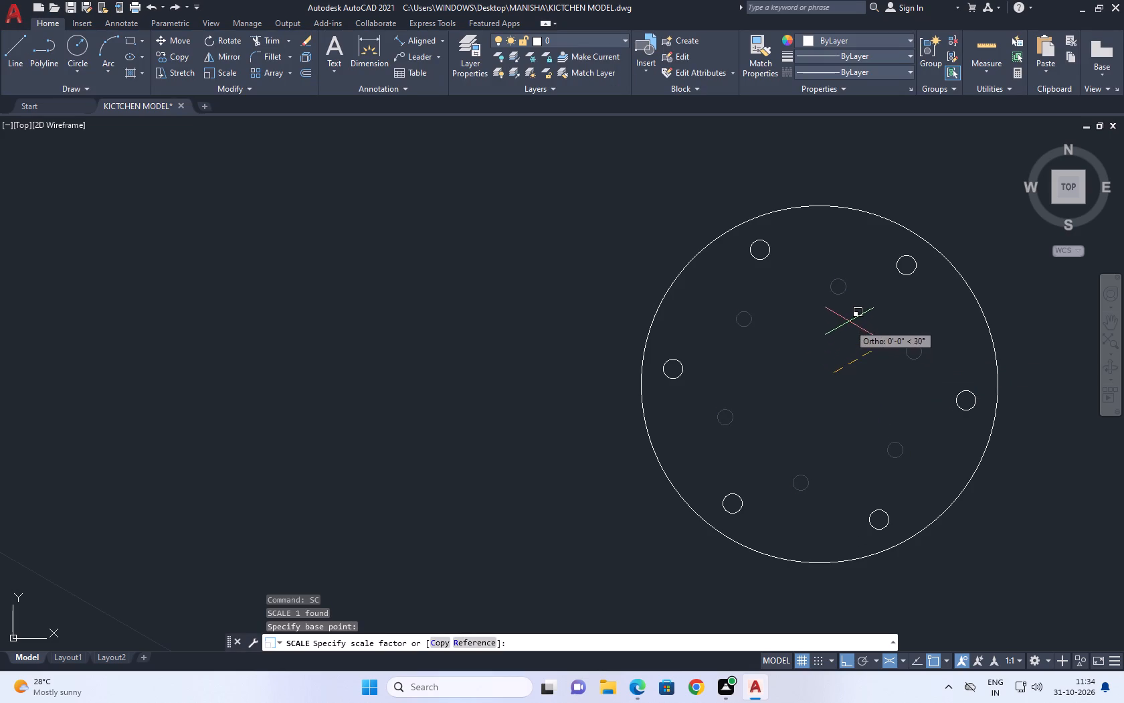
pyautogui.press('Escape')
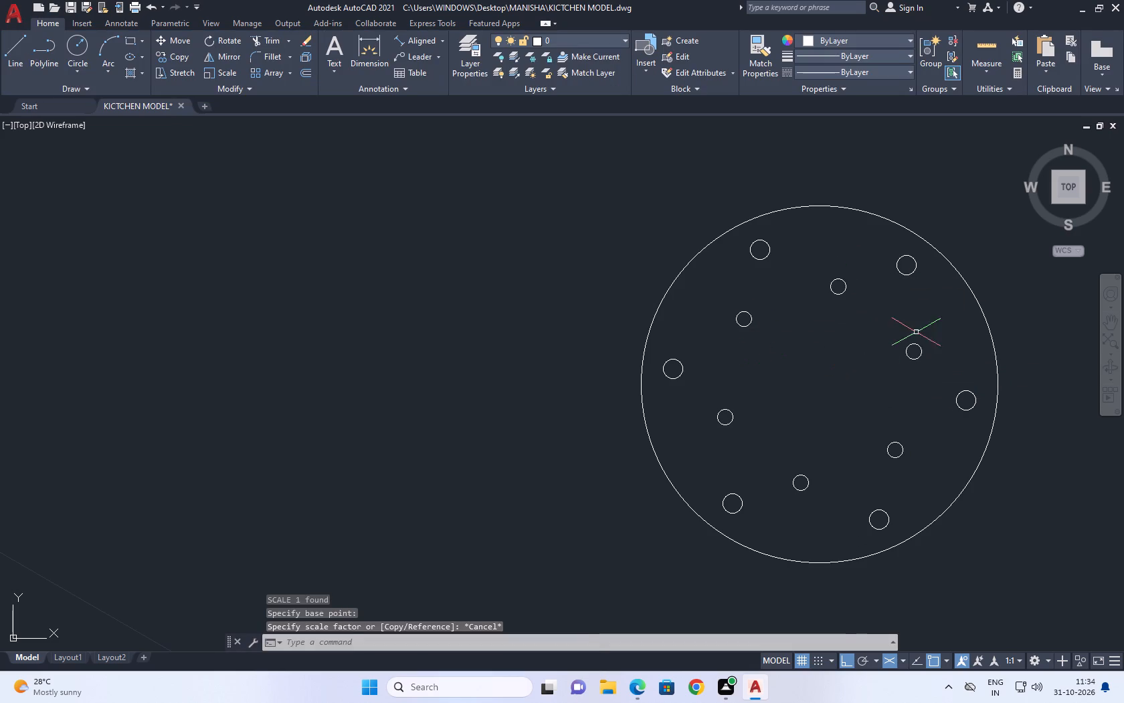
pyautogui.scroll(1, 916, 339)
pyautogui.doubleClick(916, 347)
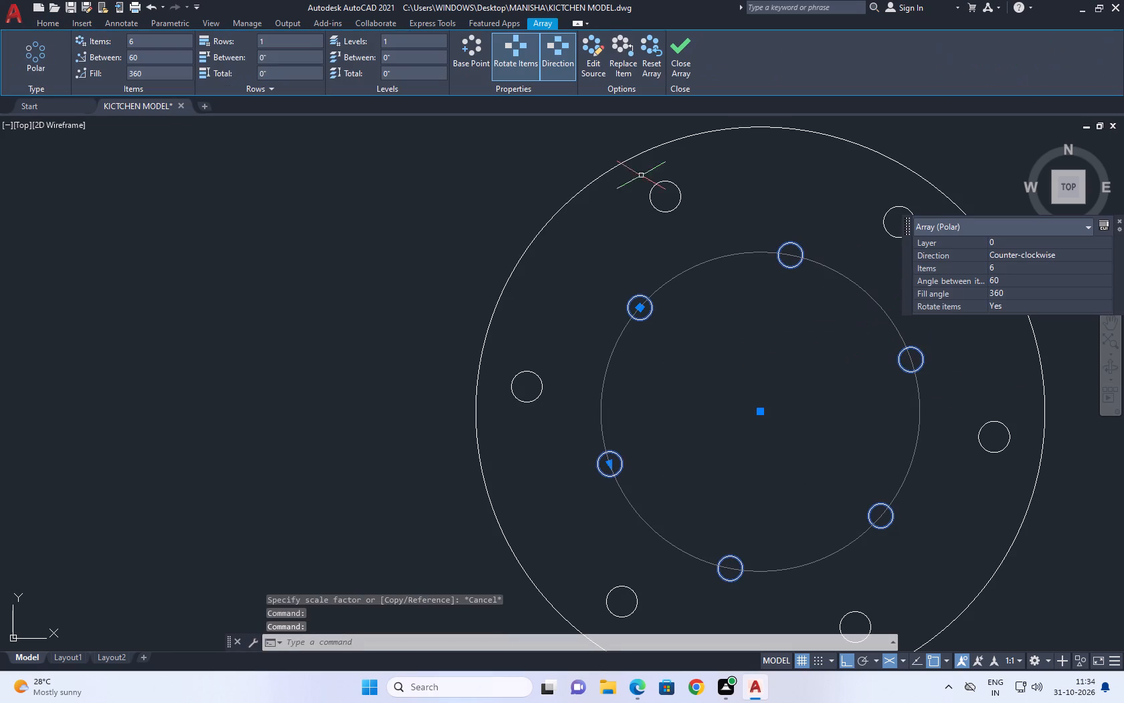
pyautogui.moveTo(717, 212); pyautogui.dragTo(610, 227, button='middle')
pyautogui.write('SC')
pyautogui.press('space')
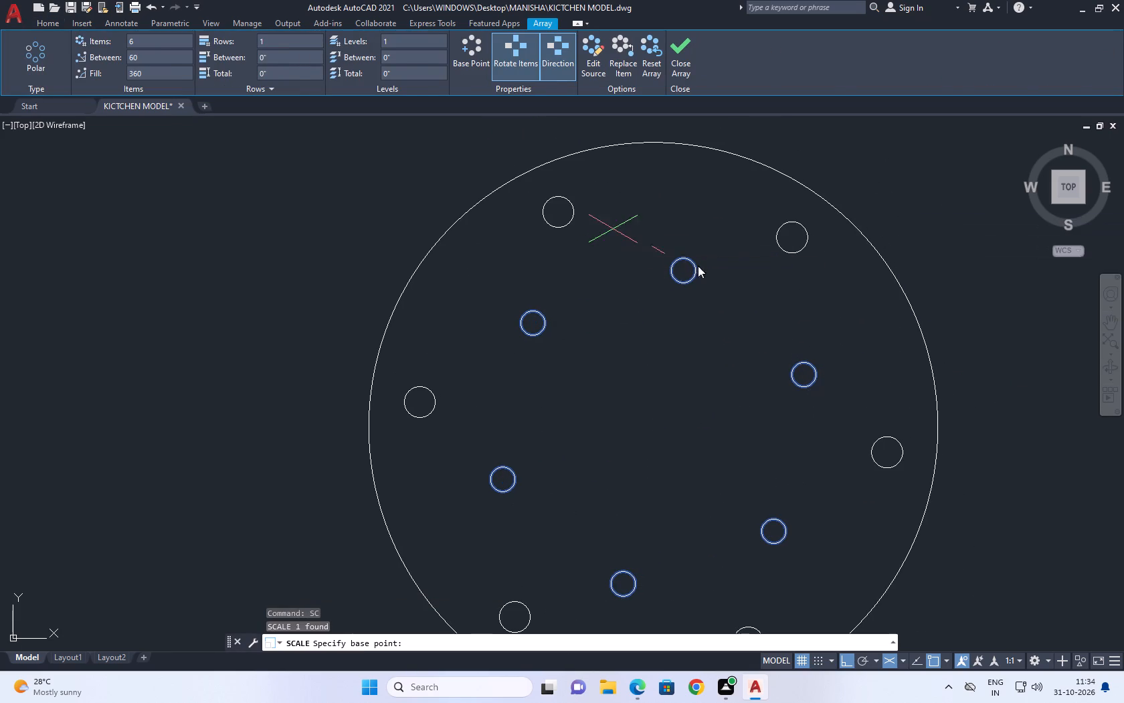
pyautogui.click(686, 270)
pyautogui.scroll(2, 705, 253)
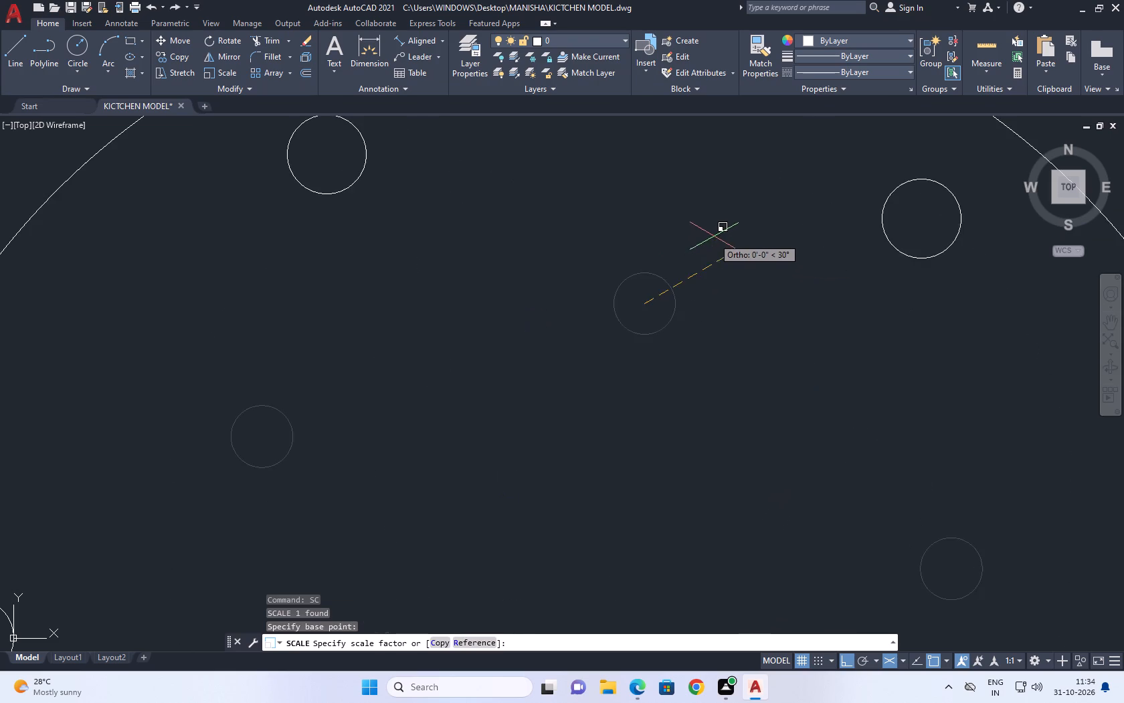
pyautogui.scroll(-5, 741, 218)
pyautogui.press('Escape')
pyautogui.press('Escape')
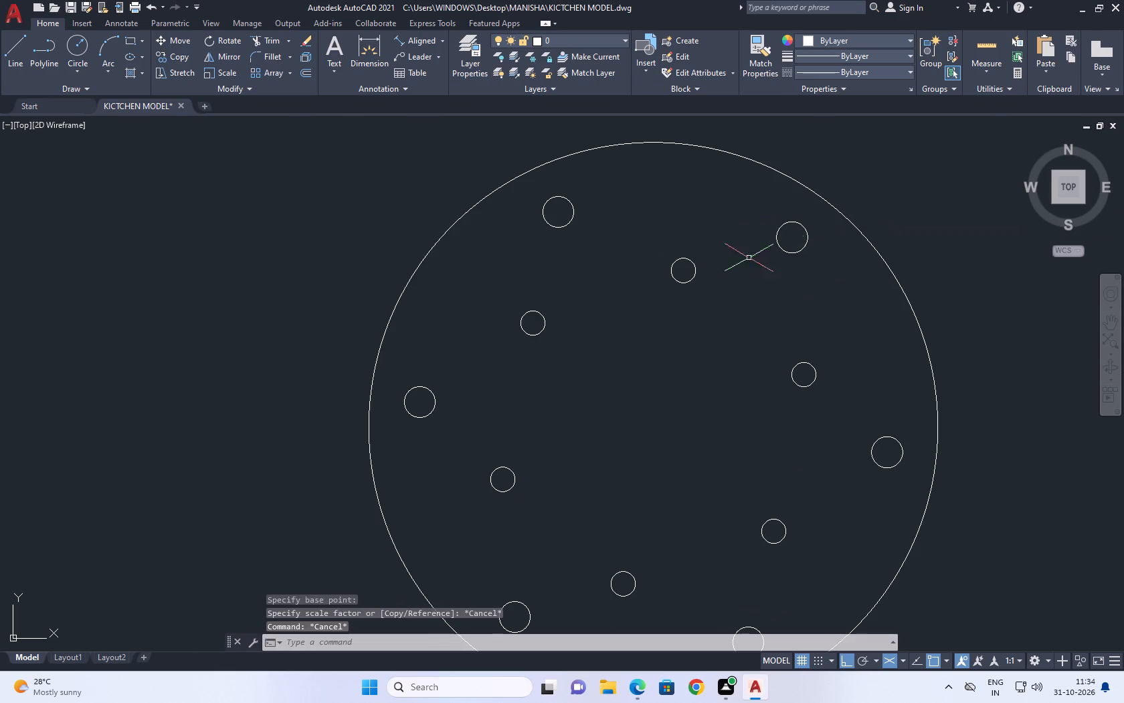
# Draw a vertical line on the right isoplane, rising from the middle of the sink rim's back edge past the cabinet base lines.
pyautogui.scroll(-3, 752, 286)
pyautogui.scroll(3, 753, 345)
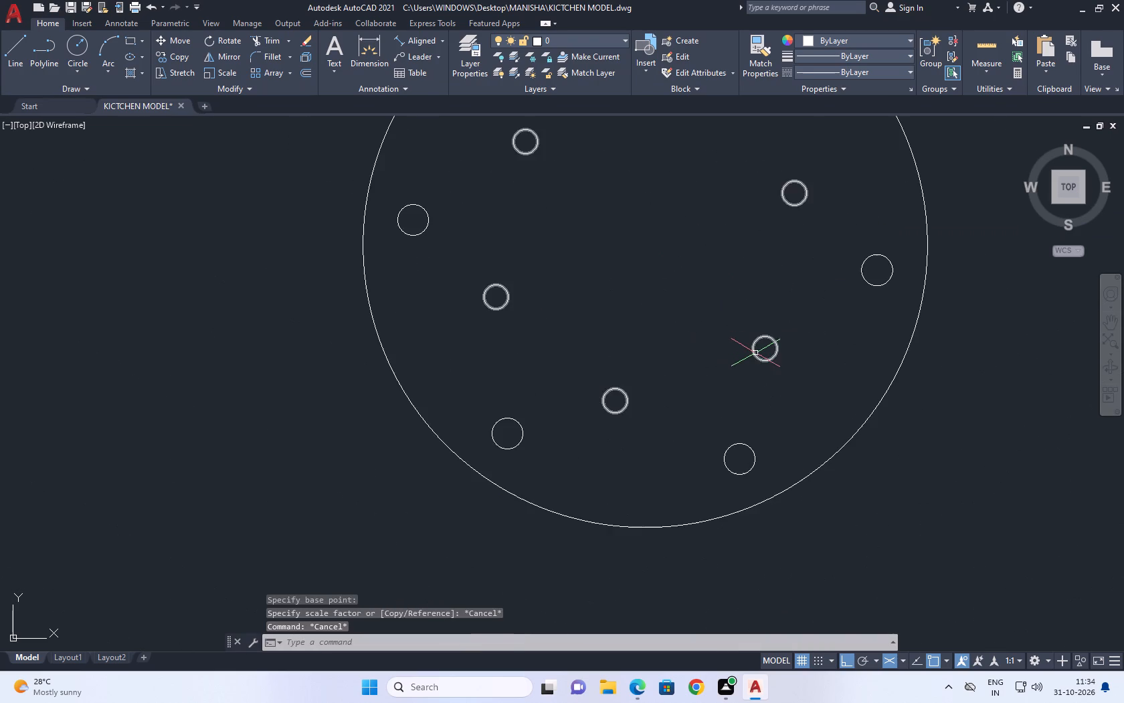
pyautogui.scroll(-4, 571, 266)
pyautogui.moveTo(700, 283); pyautogui.dragTo(707, 319, button='middle')
pyautogui.scroll(-3, 557, 306)
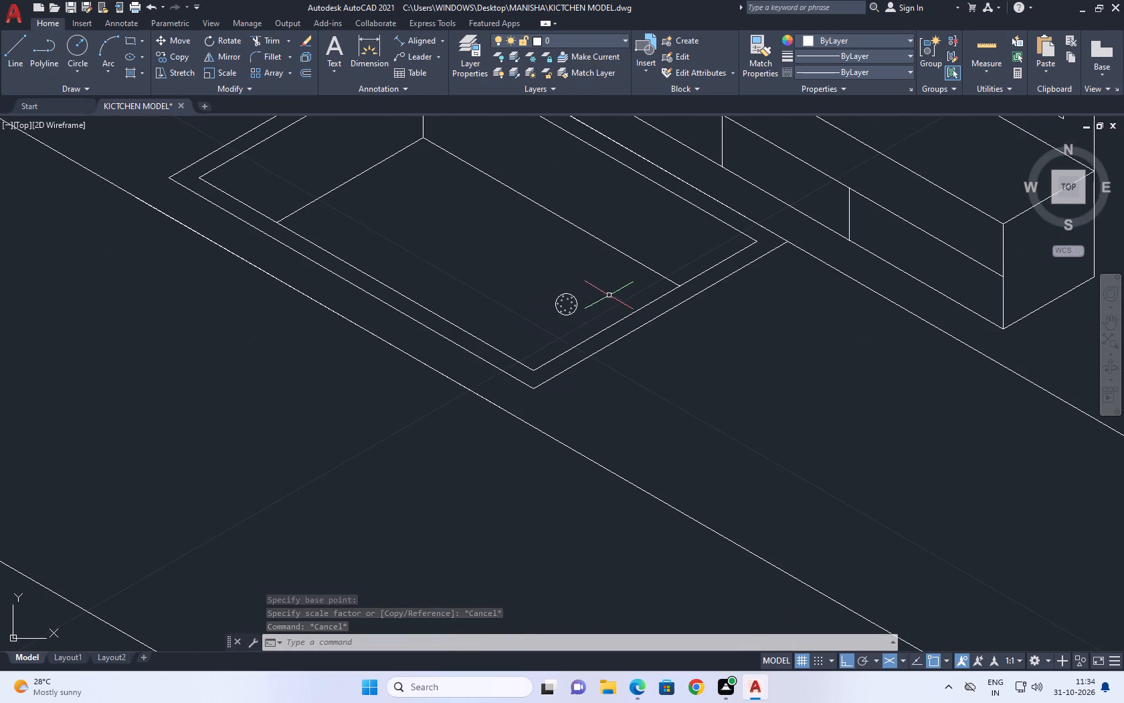
pyautogui.moveTo(583, 296); pyautogui.dragTo(737, 366, button='middle')
pyautogui.scroll(-1, 755, 371)
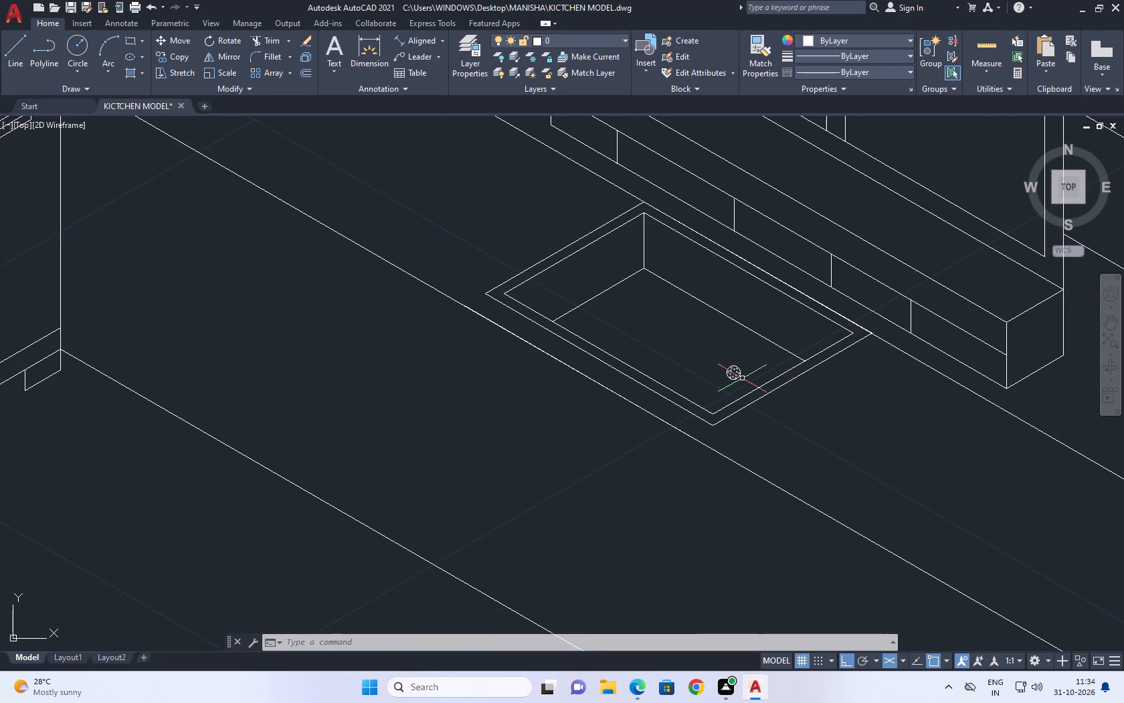
pyautogui.moveTo(722, 380); pyautogui.dragTo(715, 398, button='middle')
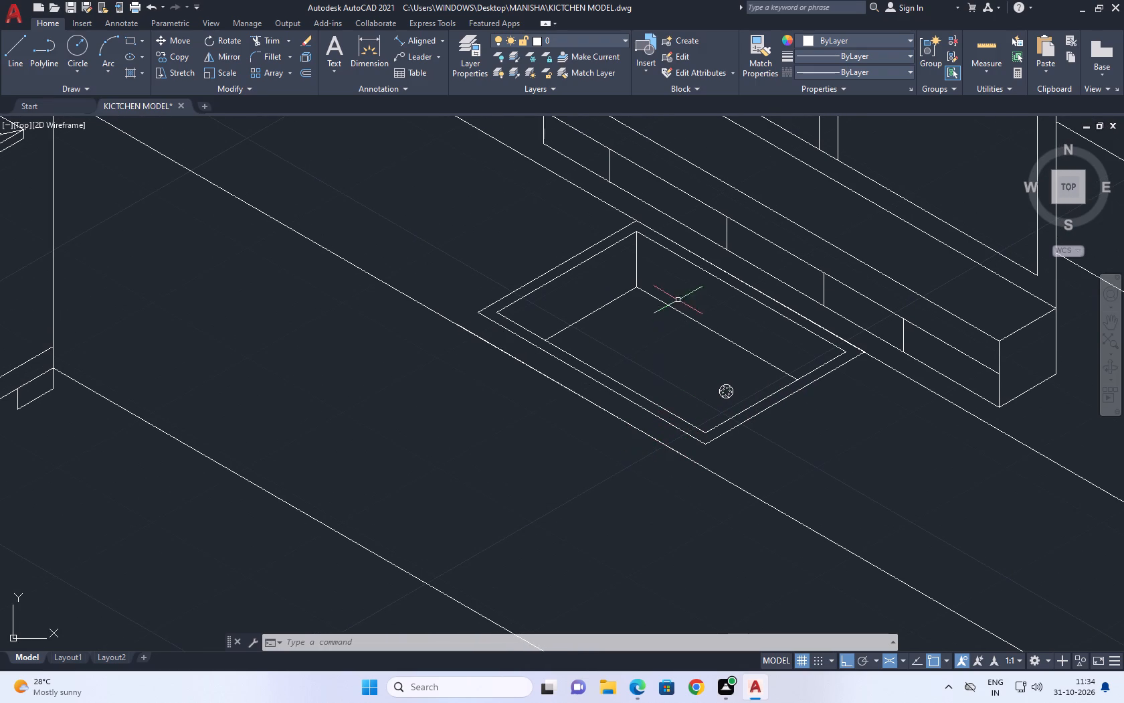
pyautogui.moveTo(680, 303); pyautogui.dragTo(615, 389, button='middle')
pyautogui.moveTo(690, 327); pyautogui.dragTo(705, 404, button='middle')
pyautogui.press('l')
pyautogui.press('space')
pyautogui.scroll(2, 727, 458)
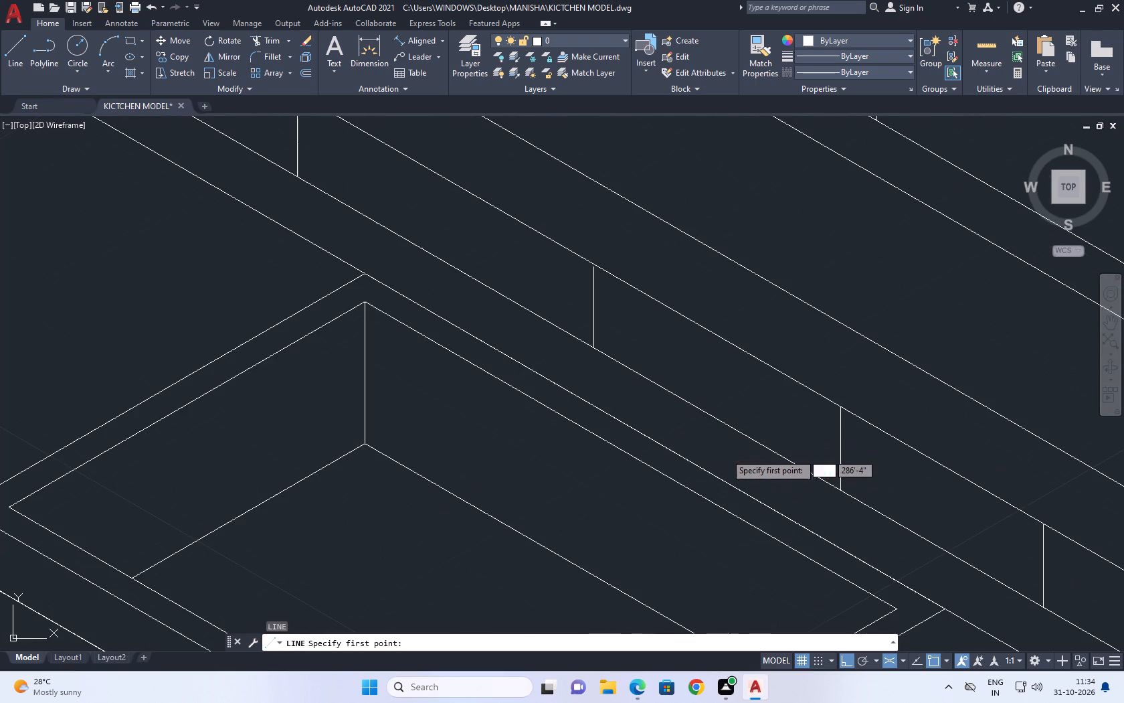
pyautogui.click(692, 465)
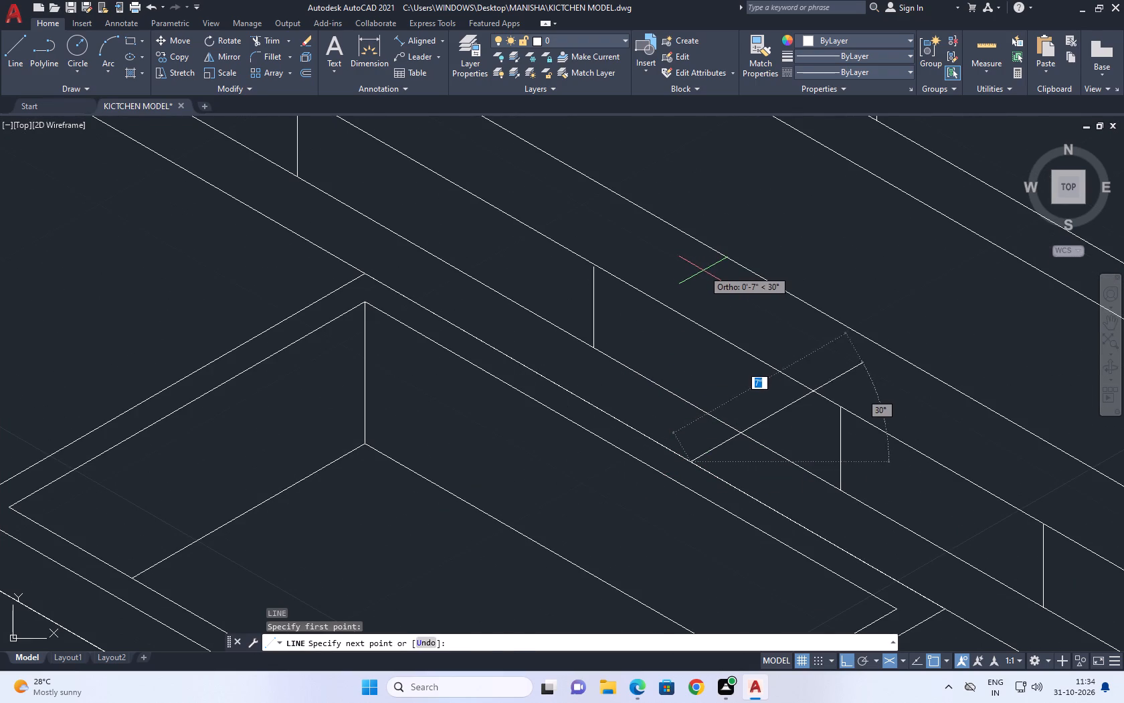
pyautogui.press('F5')
pyautogui.click(692, 277)
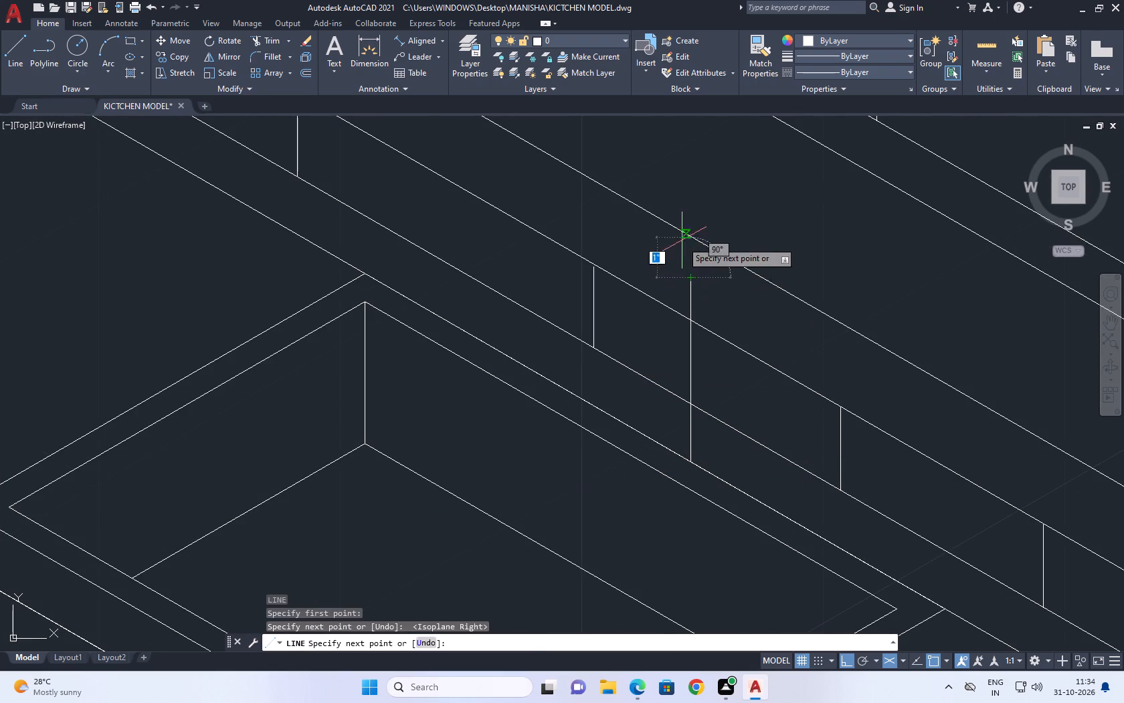
pyautogui.press('space')
# Copy the new vertical line 1" along the direction of the sink's back edge.
pyautogui.click(690, 330)
pyautogui.press('c')
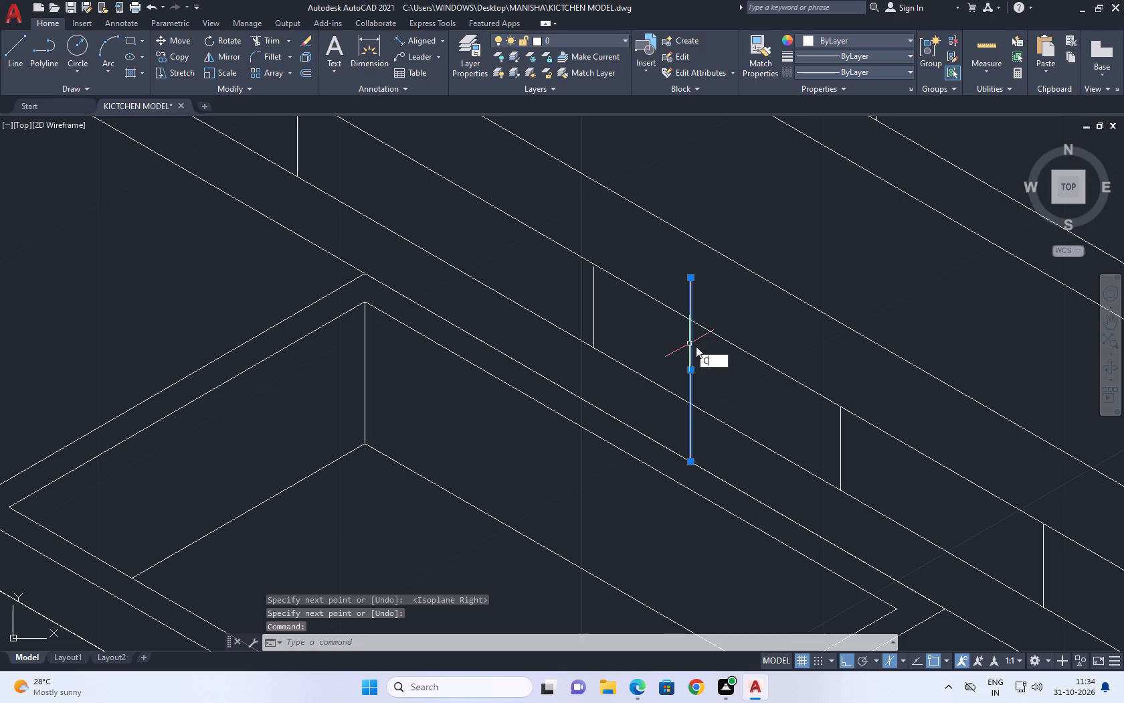
pyautogui.press('o')
pyautogui.press('space')
pyautogui.click(698, 361)
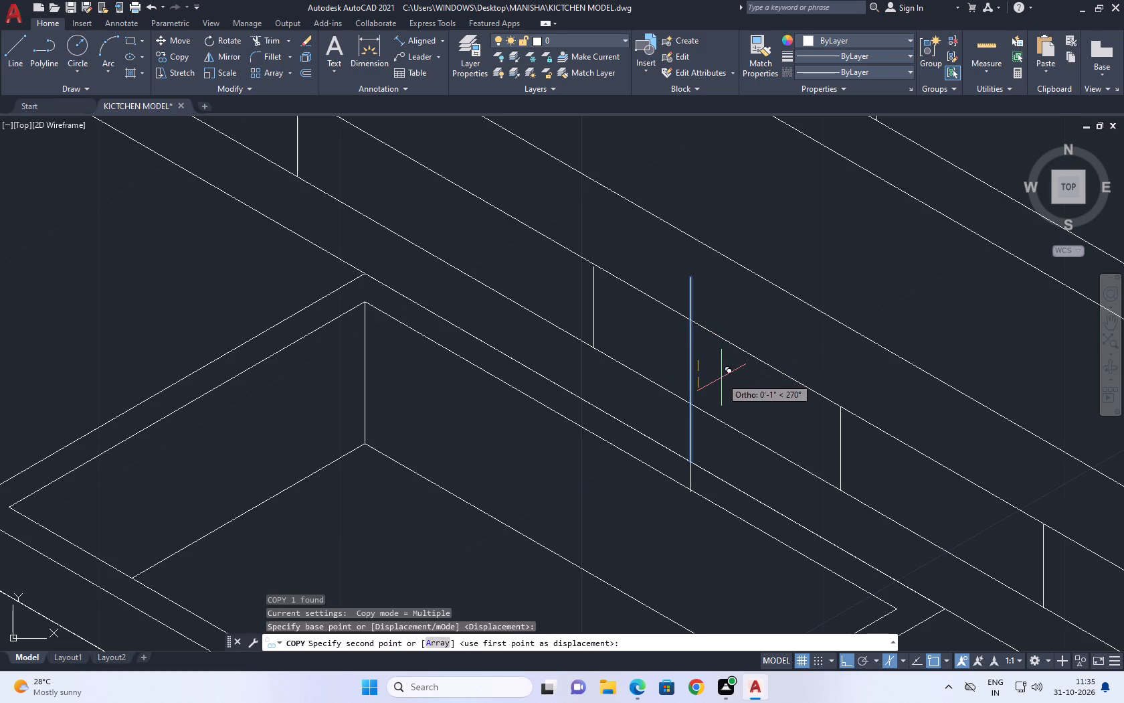
pyautogui.press('F5')
pyautogui.write('1')
pyautogui.press('space')
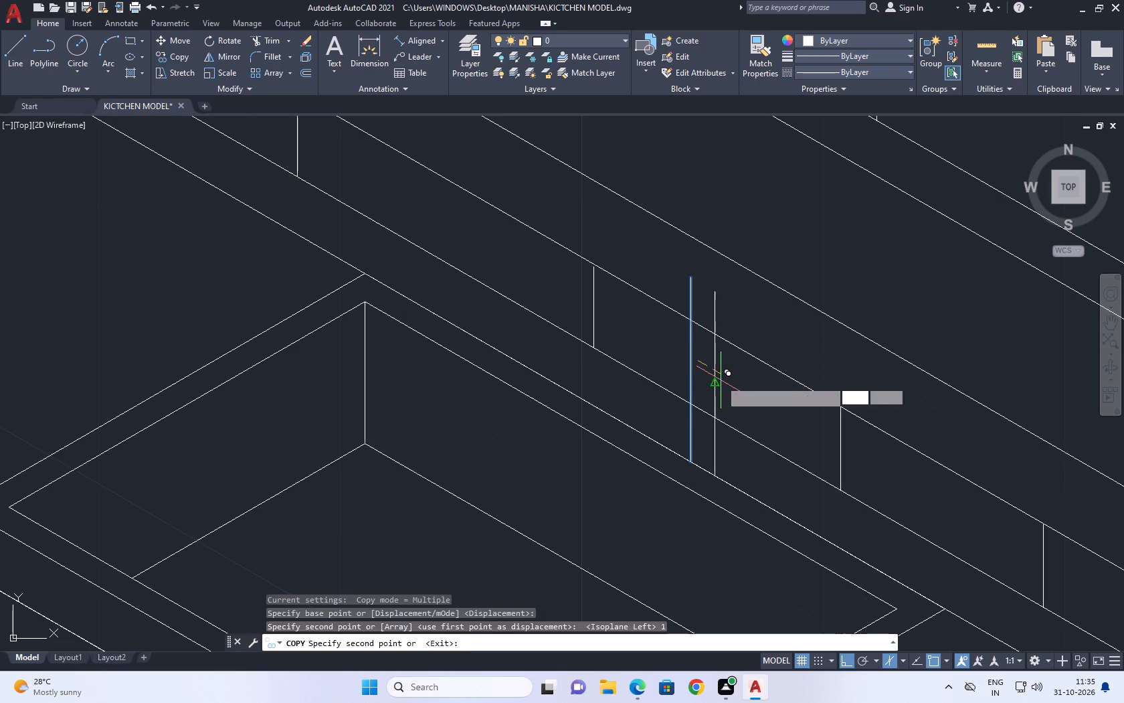
pyautogui.press('Escape')
# Trim the two cabinet base lines that cross between the pair of vertical lines.
pyautogui.moveTo(749, 382); pyautogui.dragTo(751, 404, button='middle')
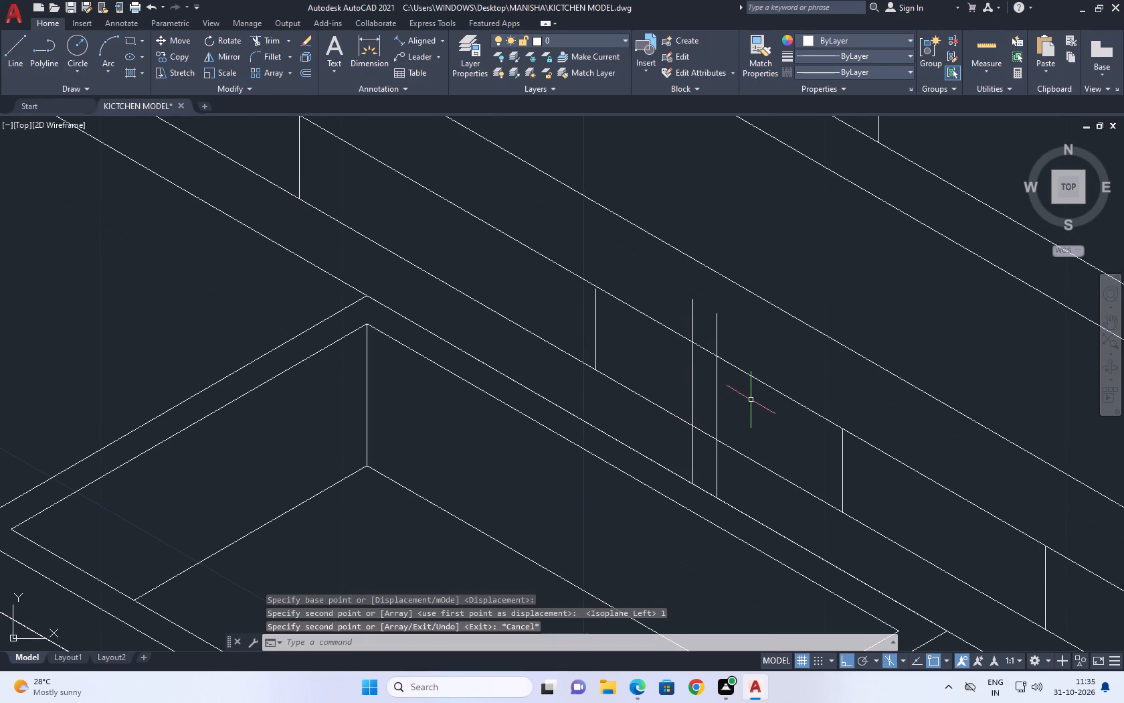
pyautogui.press('r')
pyautogui.press('space')
pyautogui.press('t')
pyautogui.write('R')
pyautogui.press('space')
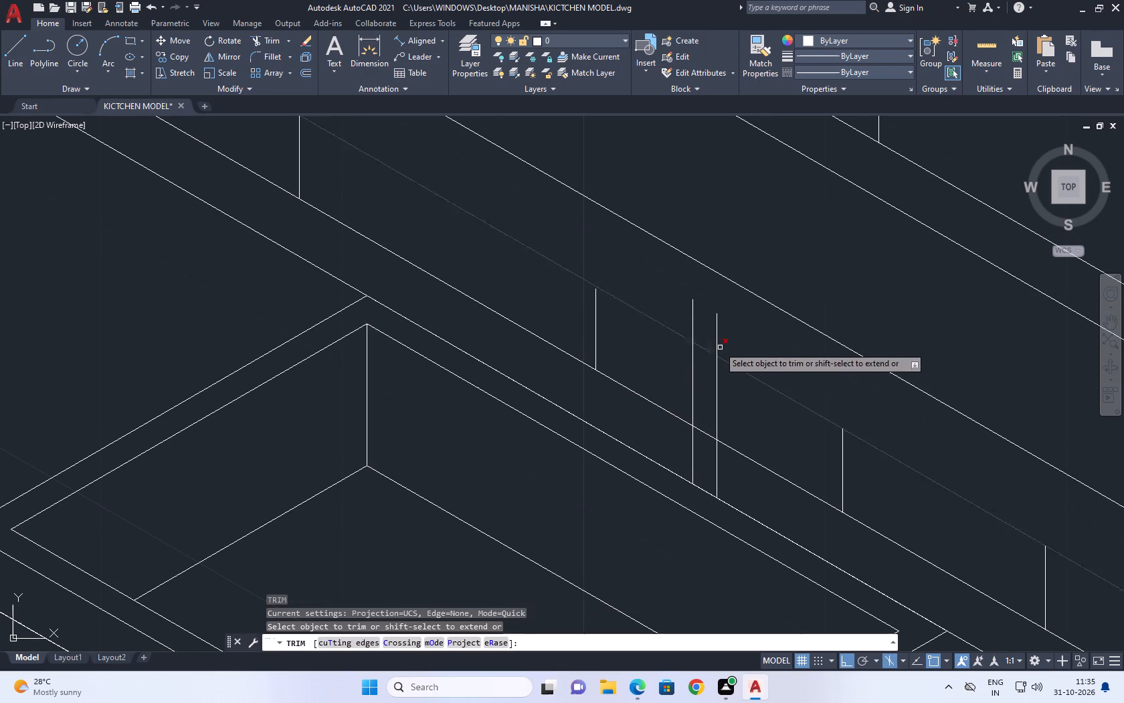
pyautogui.click(711, 341)
pyautogui.click(700, 439)
pyautogui.press('Escape')
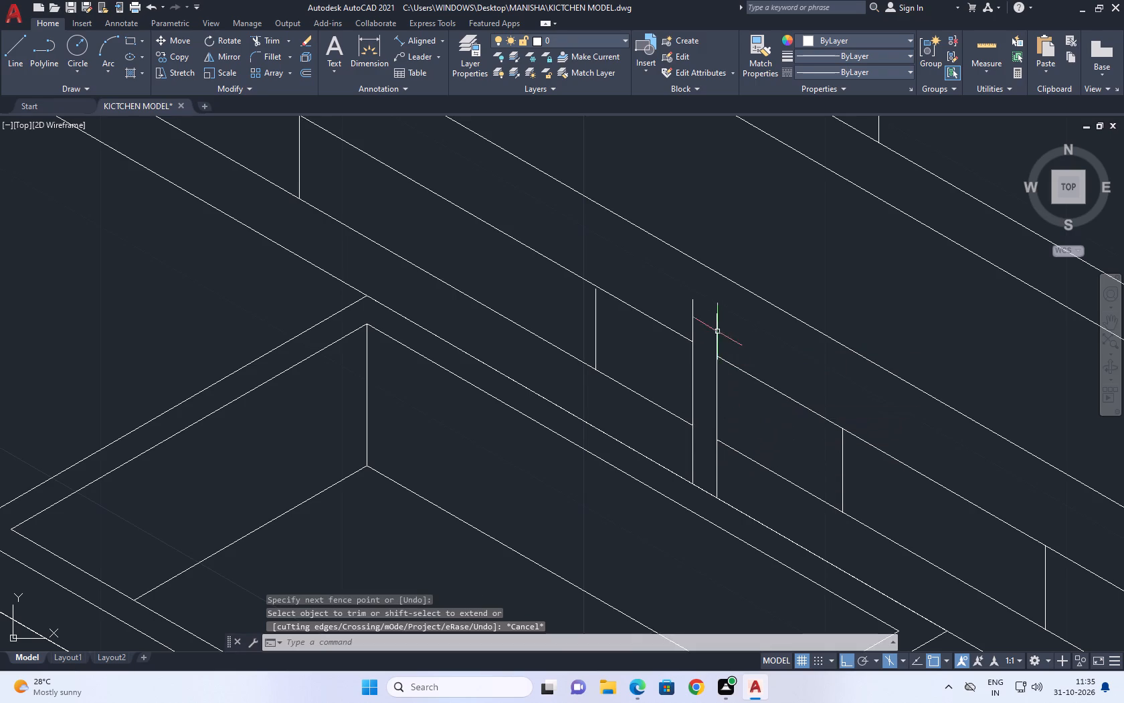
# Extend both vertical lines upward to the next sloping edge of the cabinet base above.
pyautogui.moveTo(712, 320); pyautogui.dragTo(715, 356, button='middle')
pyautogui.press('e')
pyautogui.write('X')
pyautogui.press('space')
pyautogui.click(675, 339)
pyautogui.click(749, 372)
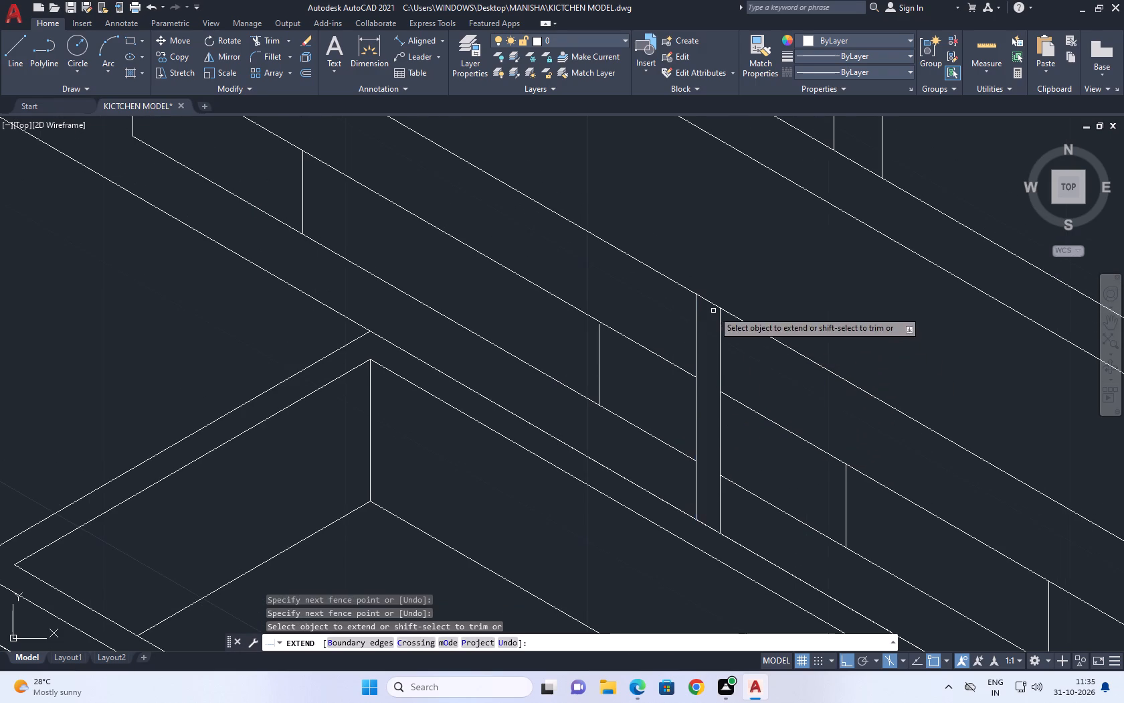
pyautogui.moveTo(713, 310); pyautogui.dragTo(718, 341, button='middle')
pyautogui.press('Escape')
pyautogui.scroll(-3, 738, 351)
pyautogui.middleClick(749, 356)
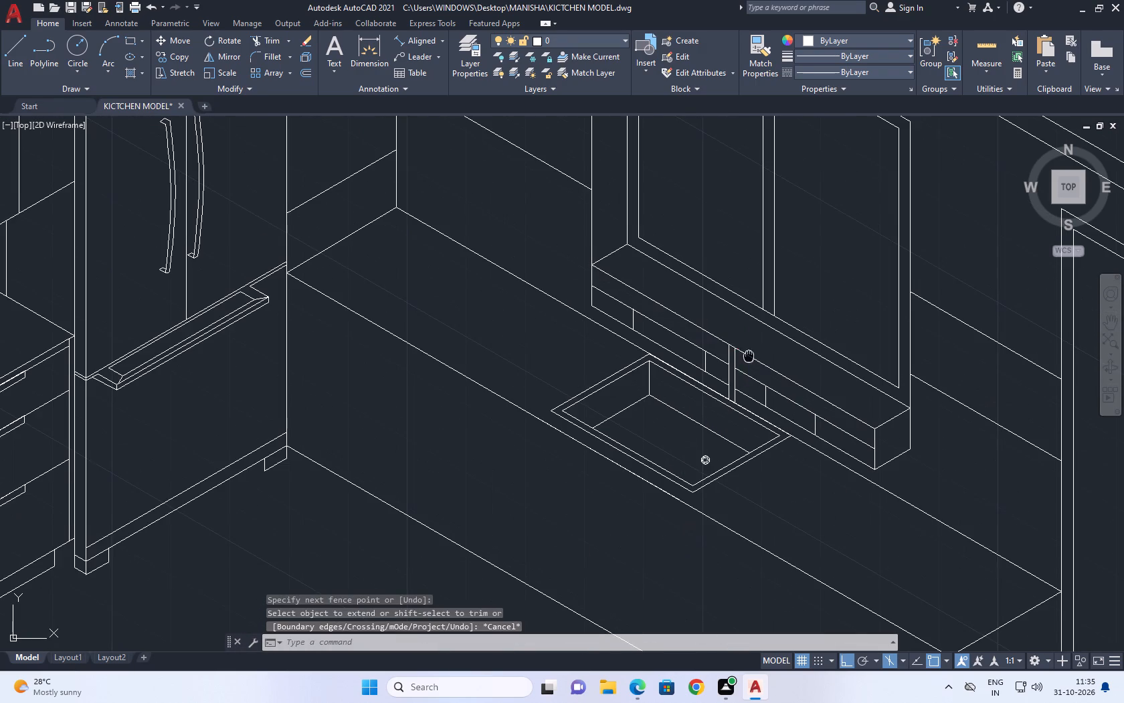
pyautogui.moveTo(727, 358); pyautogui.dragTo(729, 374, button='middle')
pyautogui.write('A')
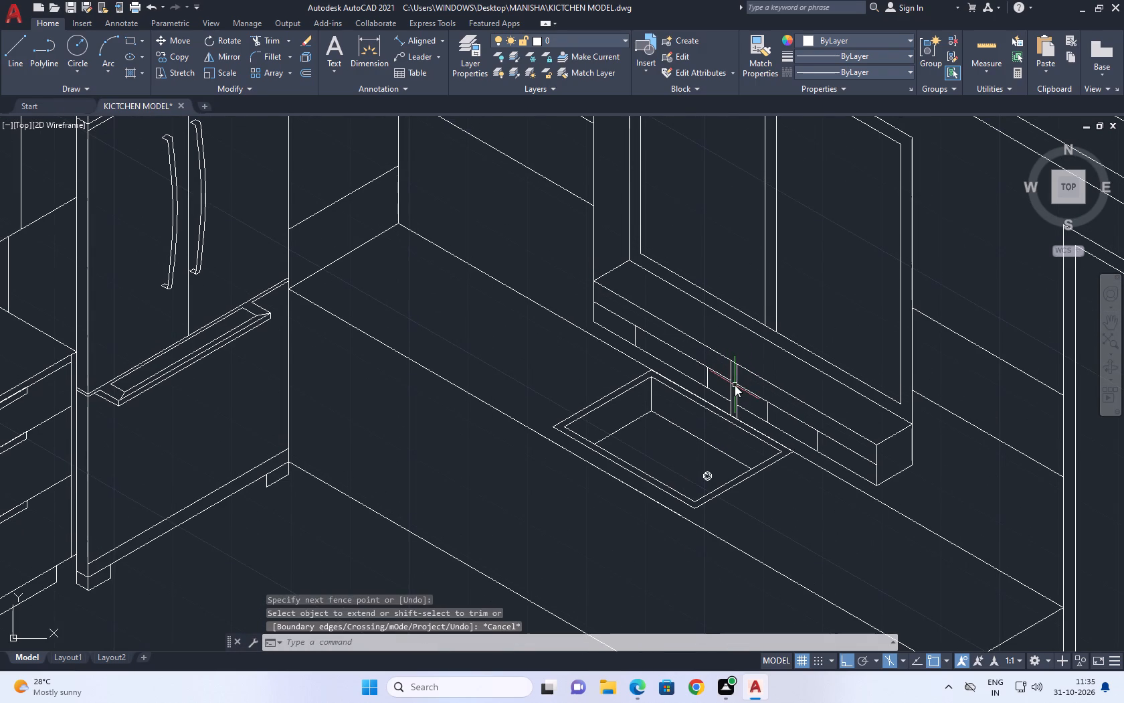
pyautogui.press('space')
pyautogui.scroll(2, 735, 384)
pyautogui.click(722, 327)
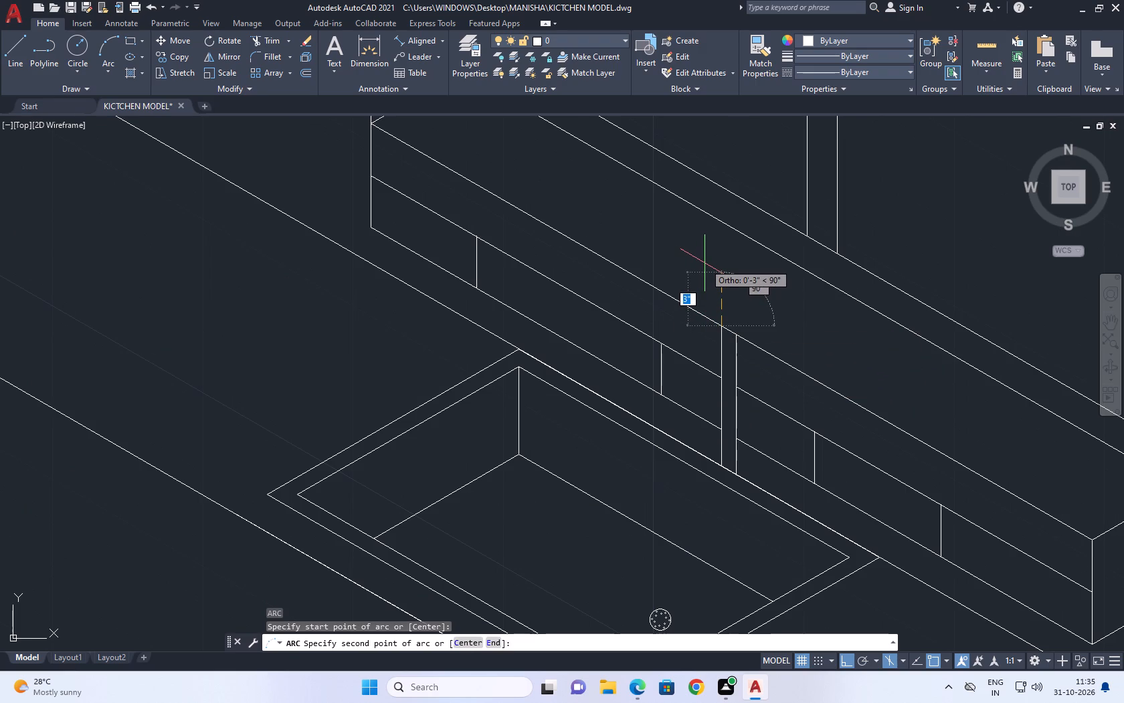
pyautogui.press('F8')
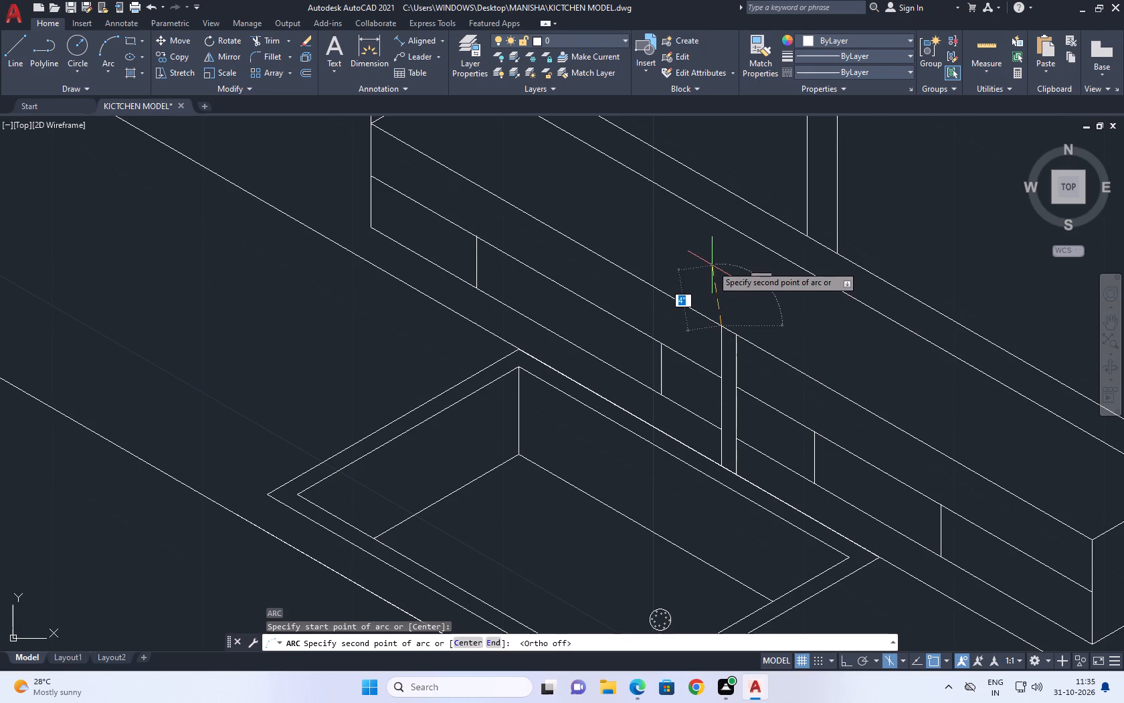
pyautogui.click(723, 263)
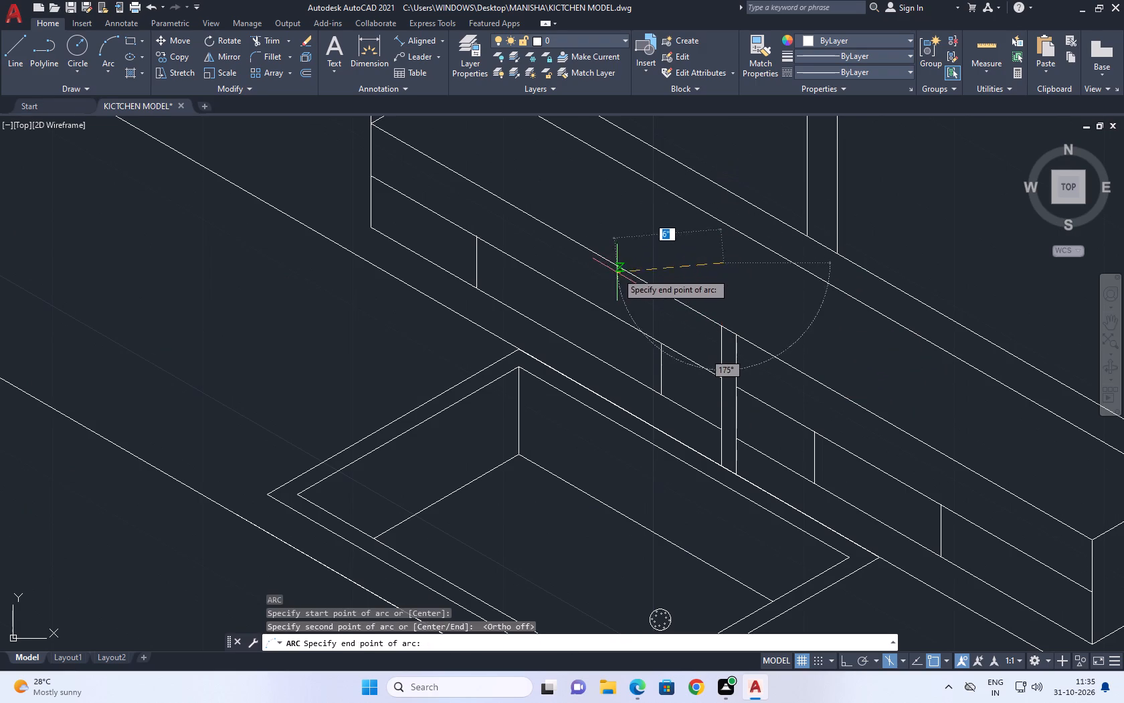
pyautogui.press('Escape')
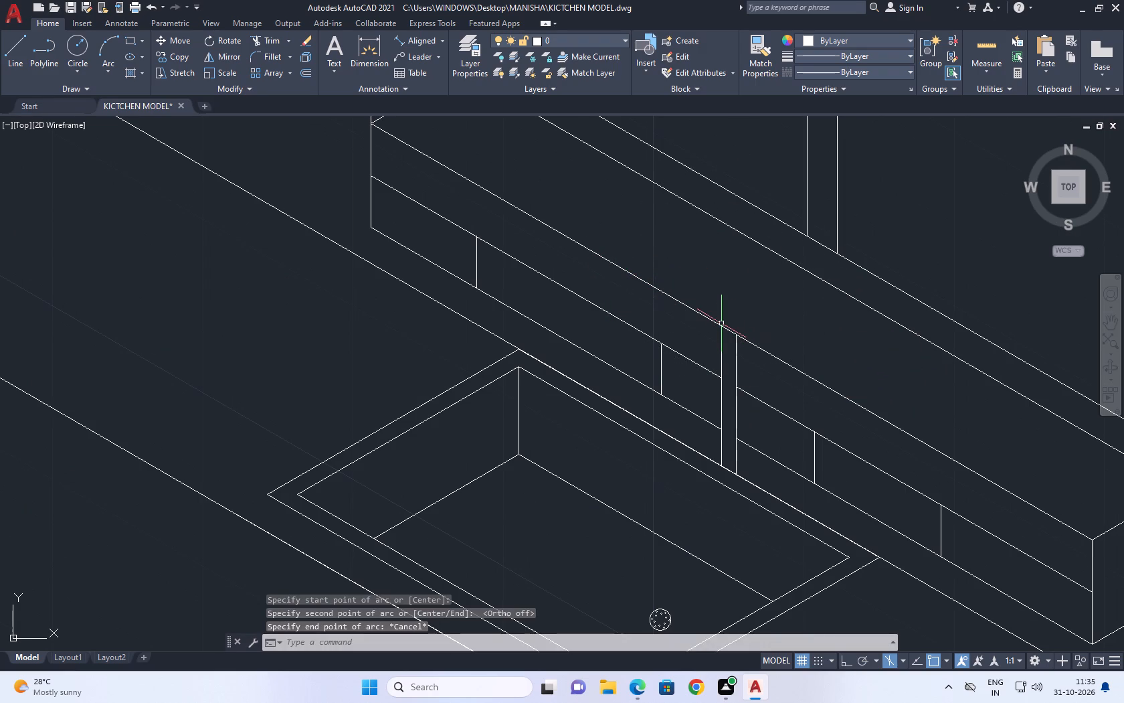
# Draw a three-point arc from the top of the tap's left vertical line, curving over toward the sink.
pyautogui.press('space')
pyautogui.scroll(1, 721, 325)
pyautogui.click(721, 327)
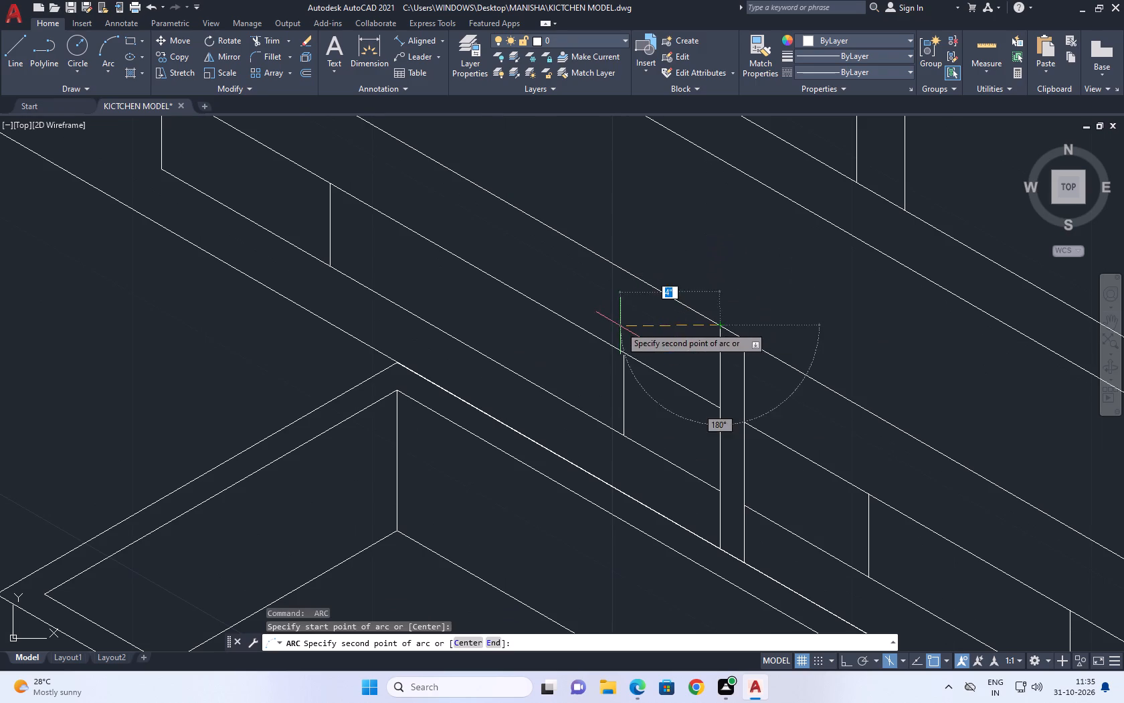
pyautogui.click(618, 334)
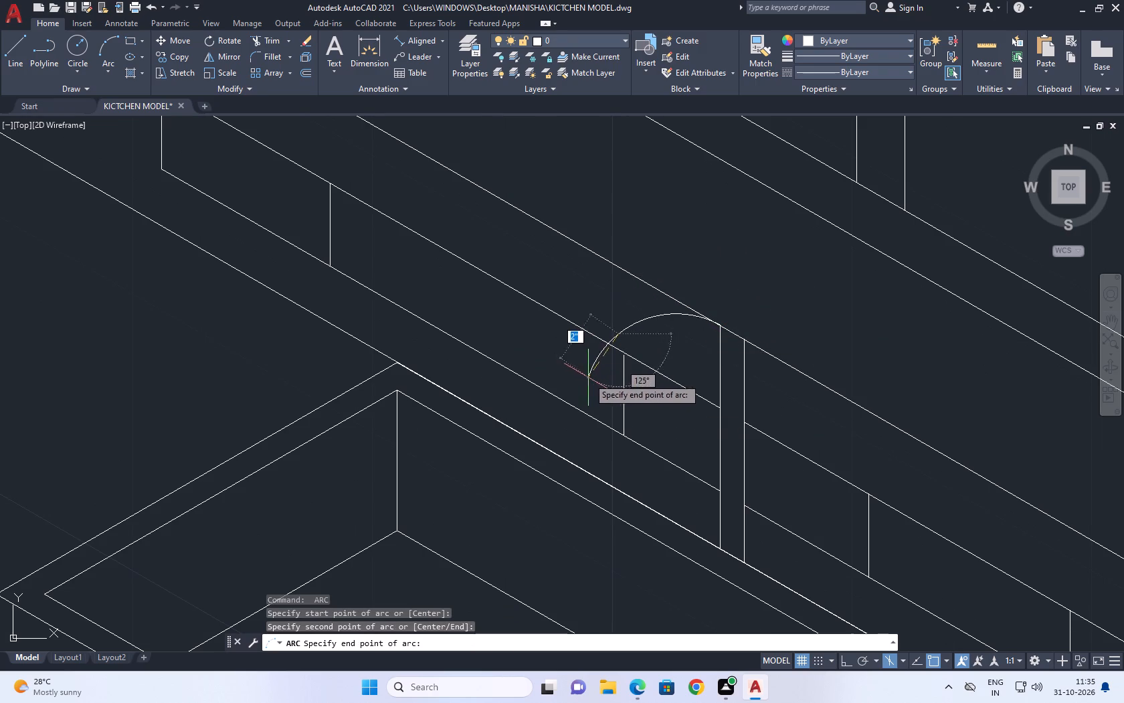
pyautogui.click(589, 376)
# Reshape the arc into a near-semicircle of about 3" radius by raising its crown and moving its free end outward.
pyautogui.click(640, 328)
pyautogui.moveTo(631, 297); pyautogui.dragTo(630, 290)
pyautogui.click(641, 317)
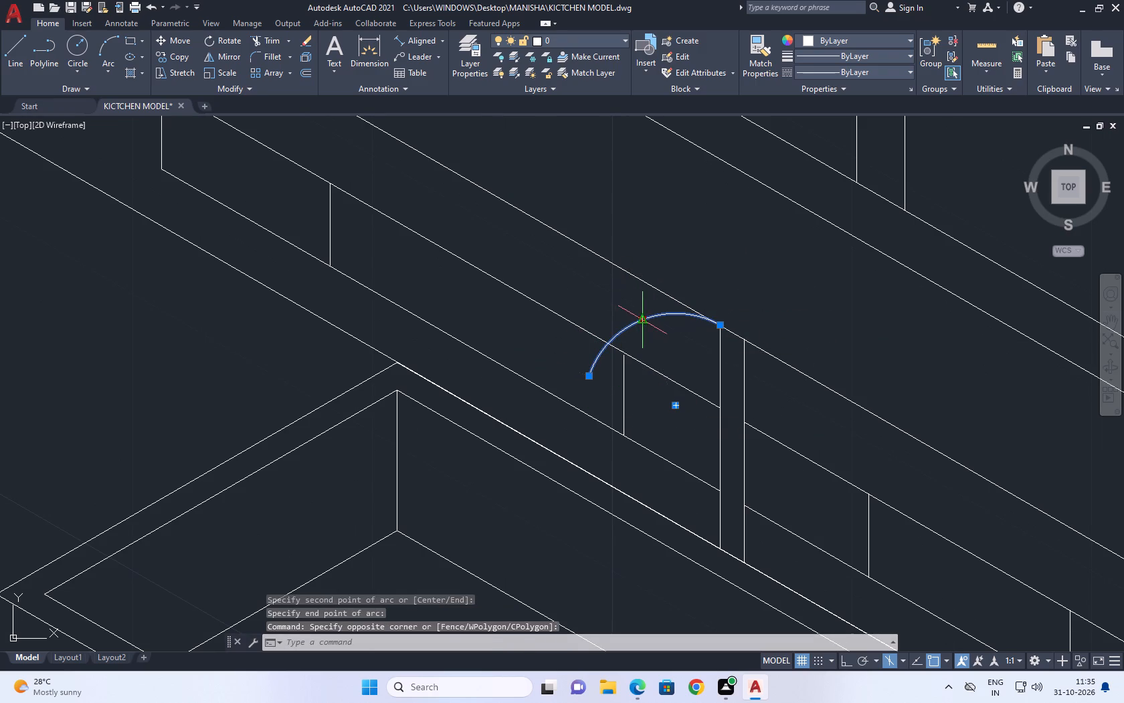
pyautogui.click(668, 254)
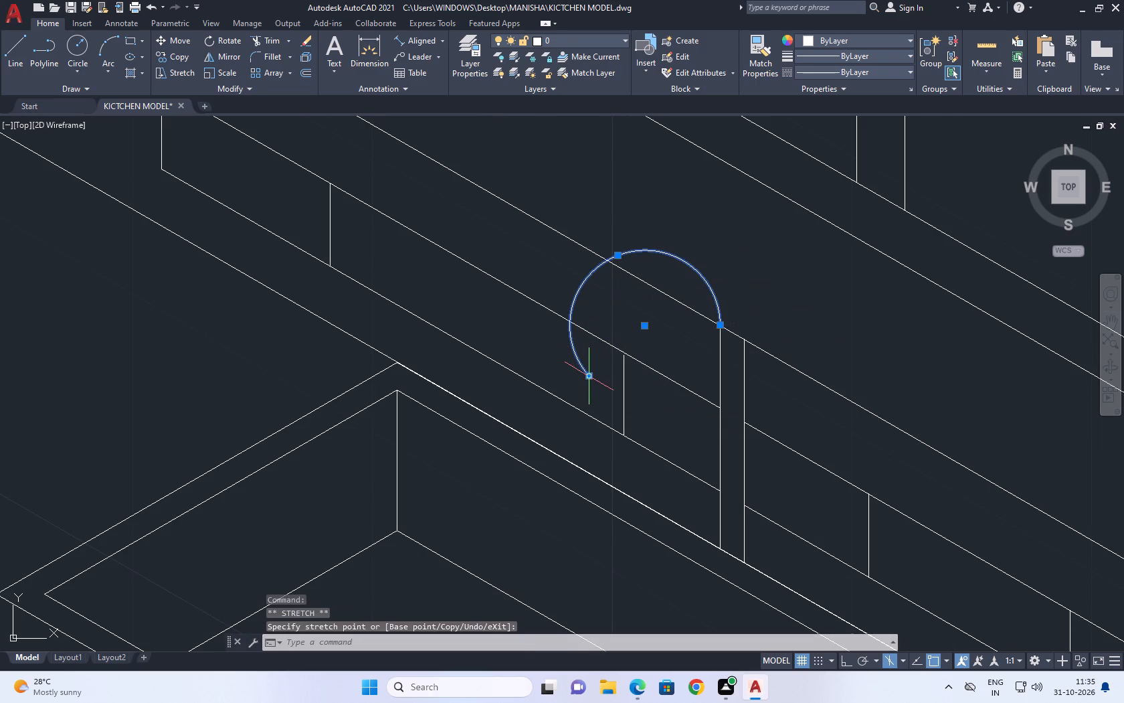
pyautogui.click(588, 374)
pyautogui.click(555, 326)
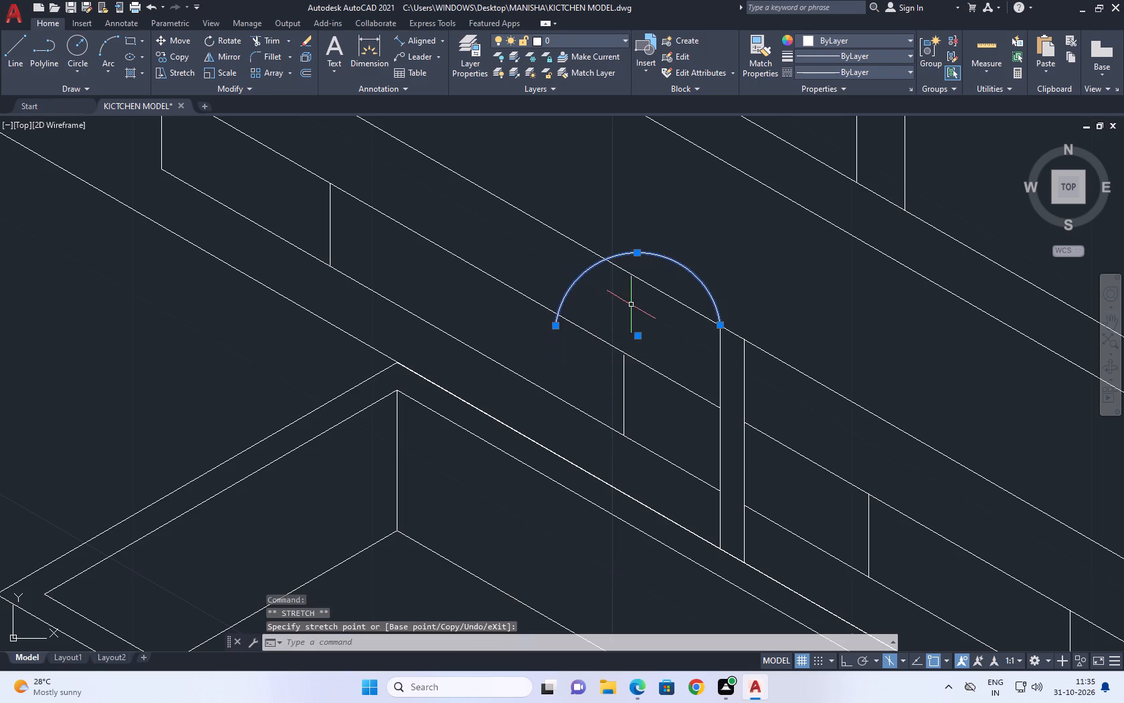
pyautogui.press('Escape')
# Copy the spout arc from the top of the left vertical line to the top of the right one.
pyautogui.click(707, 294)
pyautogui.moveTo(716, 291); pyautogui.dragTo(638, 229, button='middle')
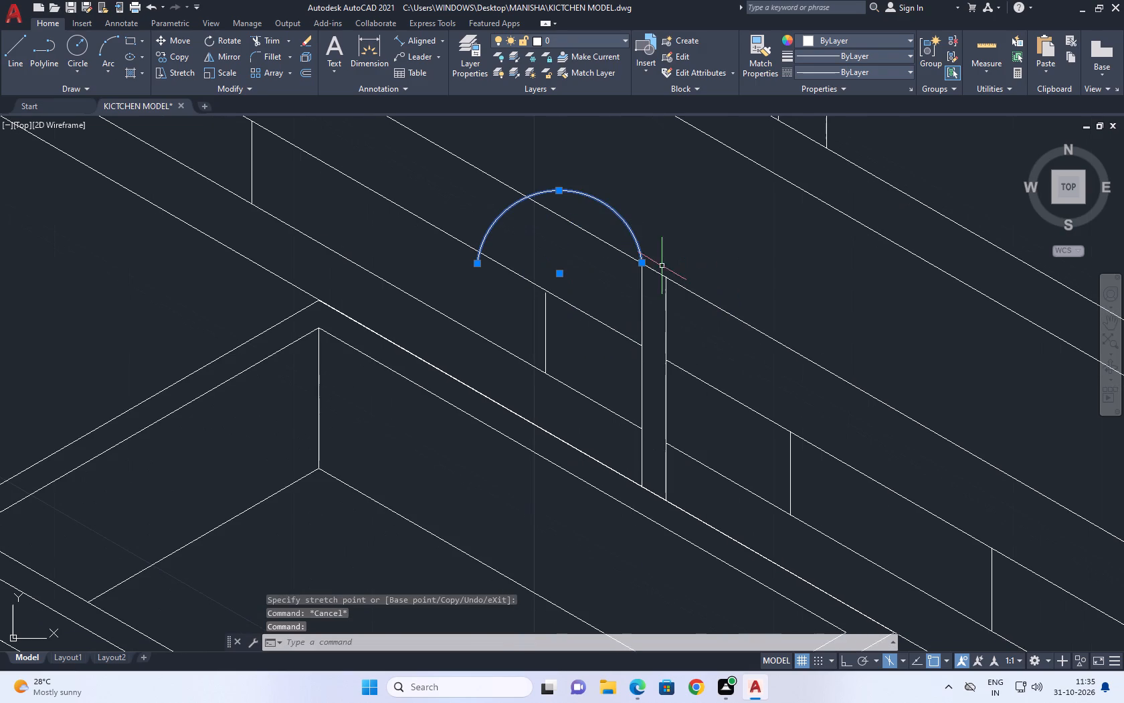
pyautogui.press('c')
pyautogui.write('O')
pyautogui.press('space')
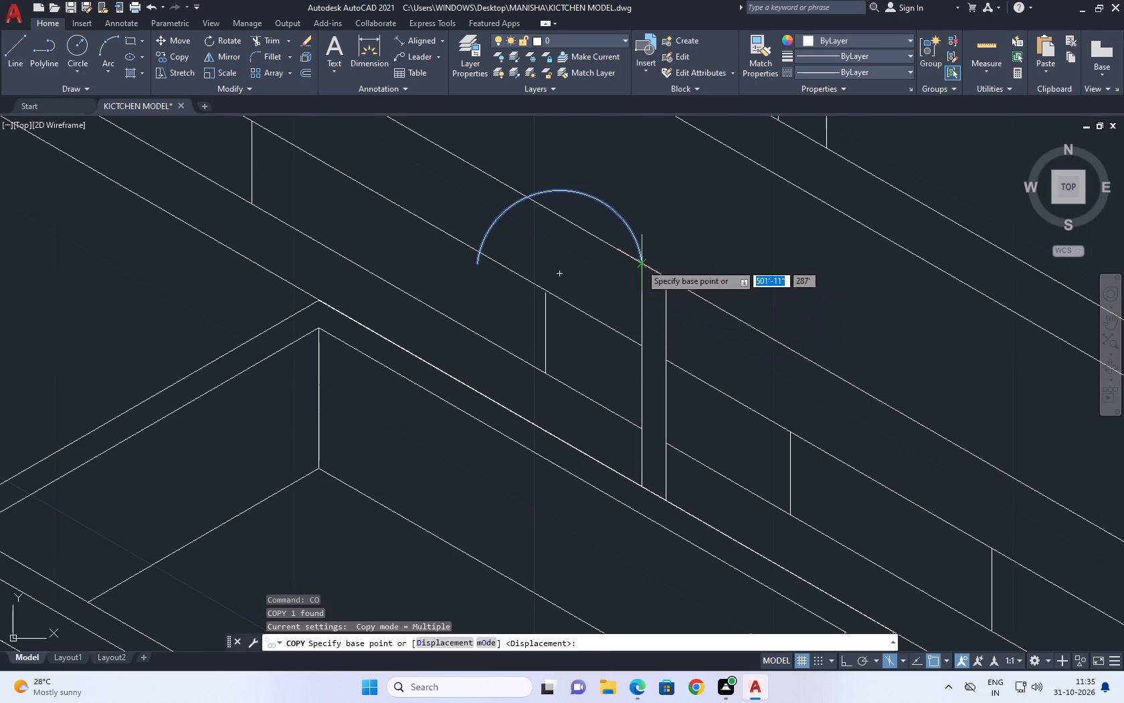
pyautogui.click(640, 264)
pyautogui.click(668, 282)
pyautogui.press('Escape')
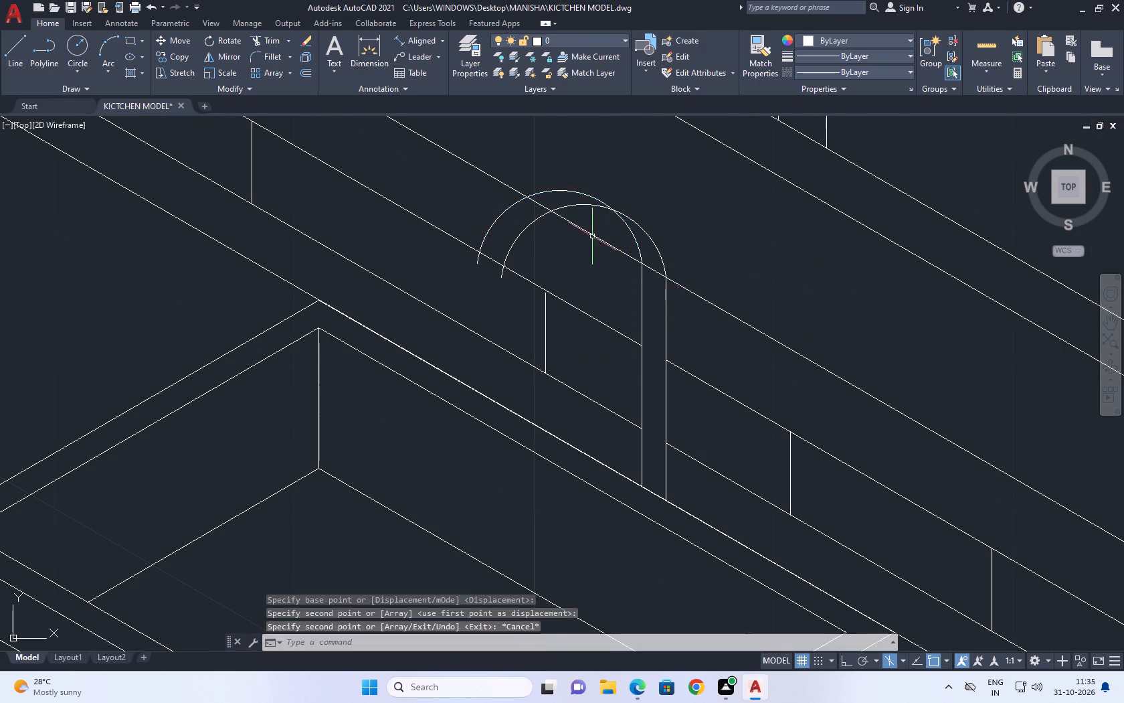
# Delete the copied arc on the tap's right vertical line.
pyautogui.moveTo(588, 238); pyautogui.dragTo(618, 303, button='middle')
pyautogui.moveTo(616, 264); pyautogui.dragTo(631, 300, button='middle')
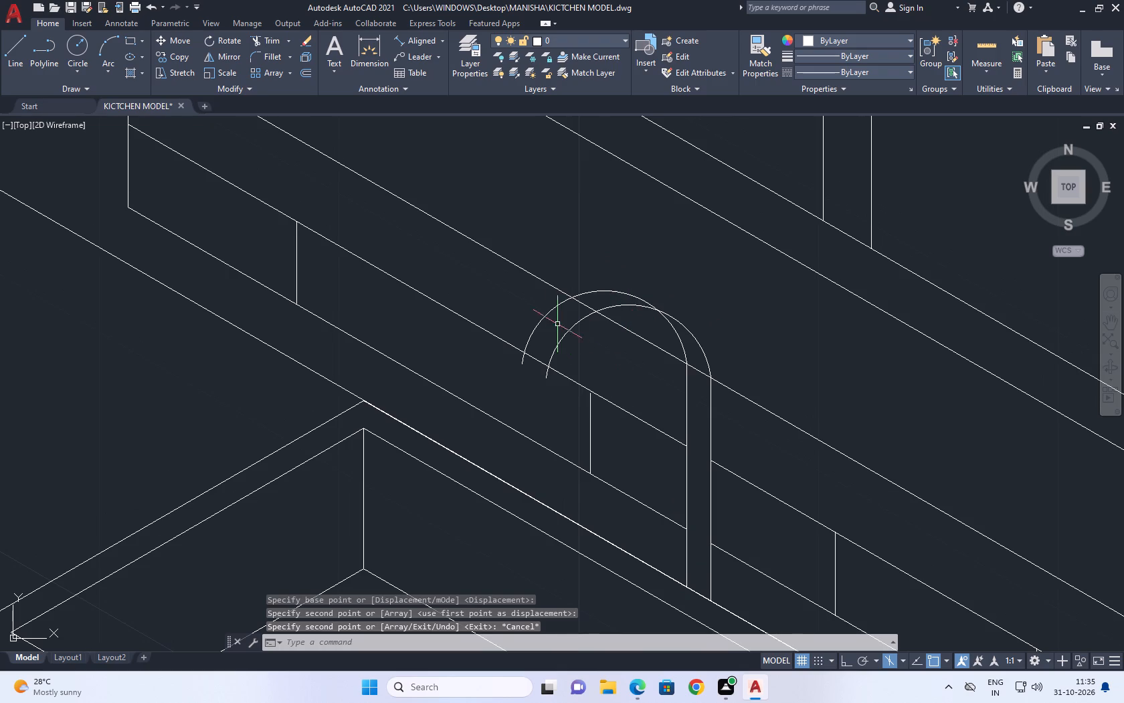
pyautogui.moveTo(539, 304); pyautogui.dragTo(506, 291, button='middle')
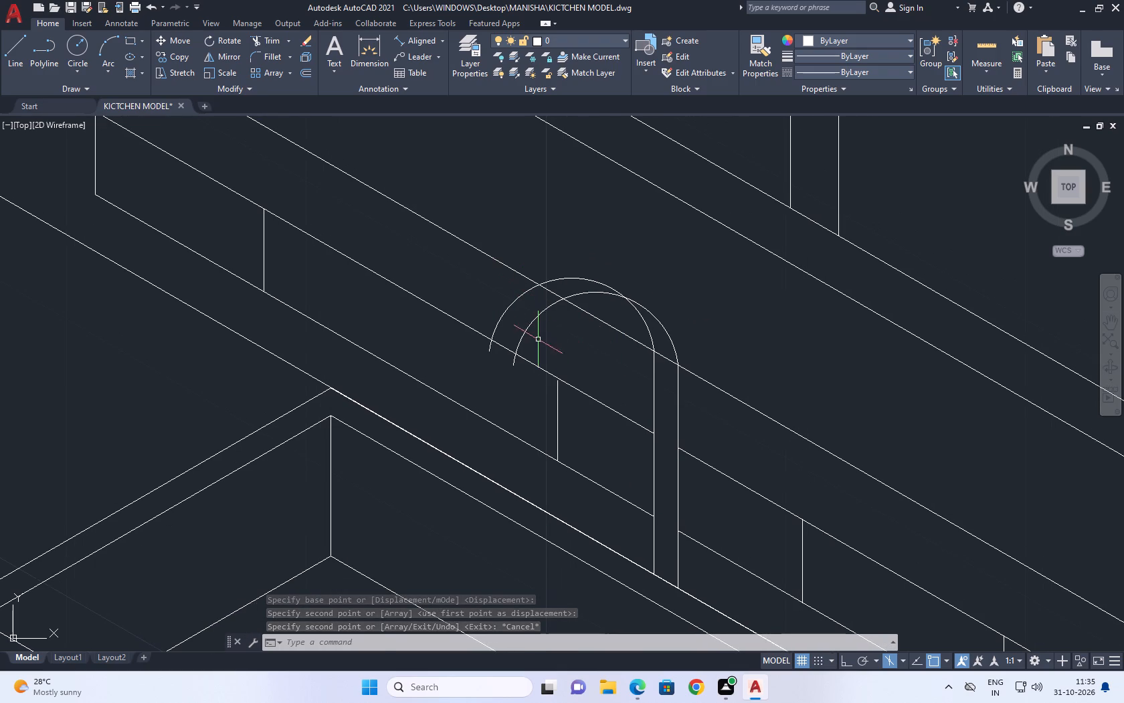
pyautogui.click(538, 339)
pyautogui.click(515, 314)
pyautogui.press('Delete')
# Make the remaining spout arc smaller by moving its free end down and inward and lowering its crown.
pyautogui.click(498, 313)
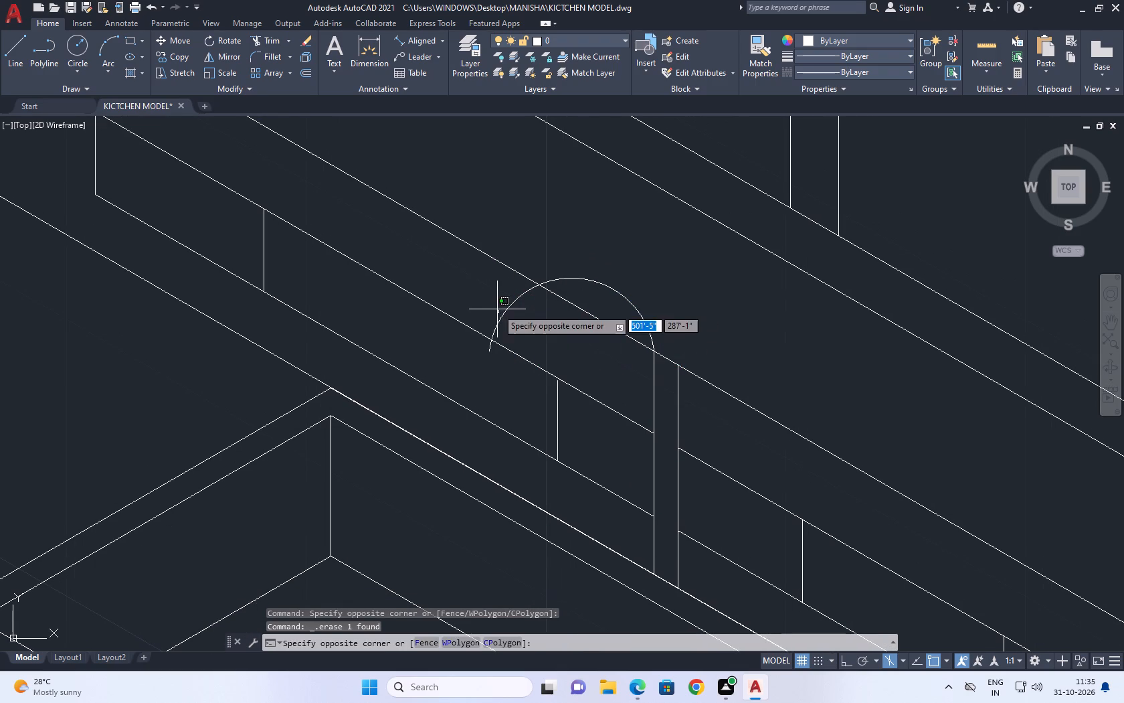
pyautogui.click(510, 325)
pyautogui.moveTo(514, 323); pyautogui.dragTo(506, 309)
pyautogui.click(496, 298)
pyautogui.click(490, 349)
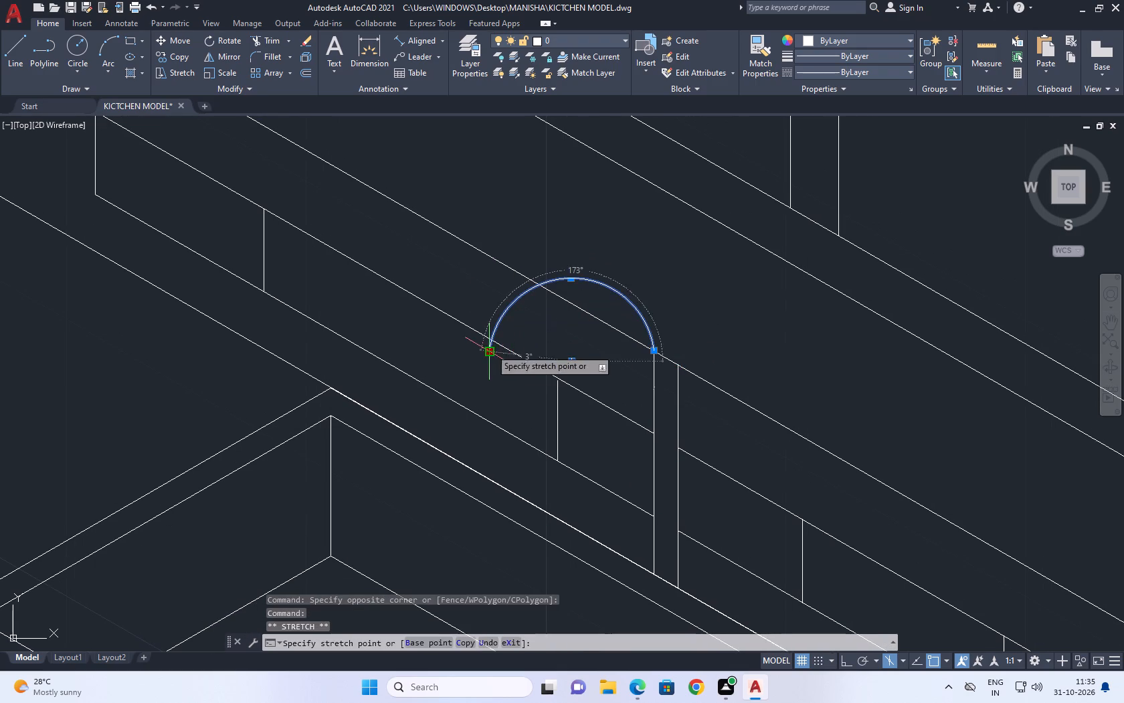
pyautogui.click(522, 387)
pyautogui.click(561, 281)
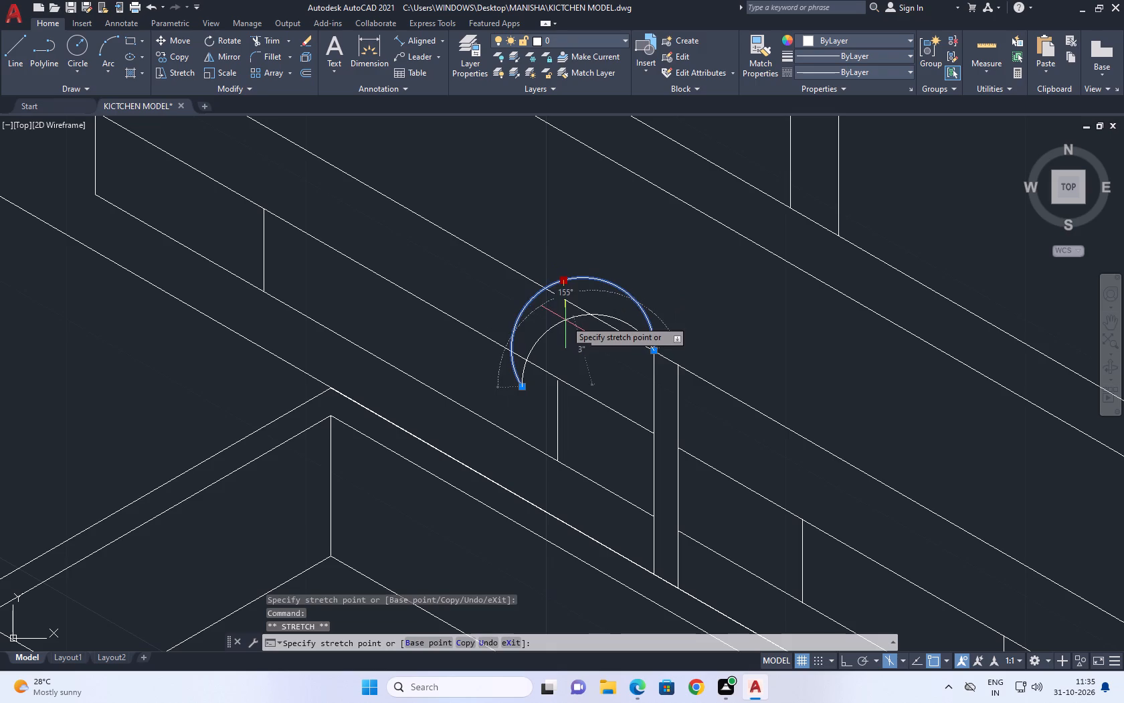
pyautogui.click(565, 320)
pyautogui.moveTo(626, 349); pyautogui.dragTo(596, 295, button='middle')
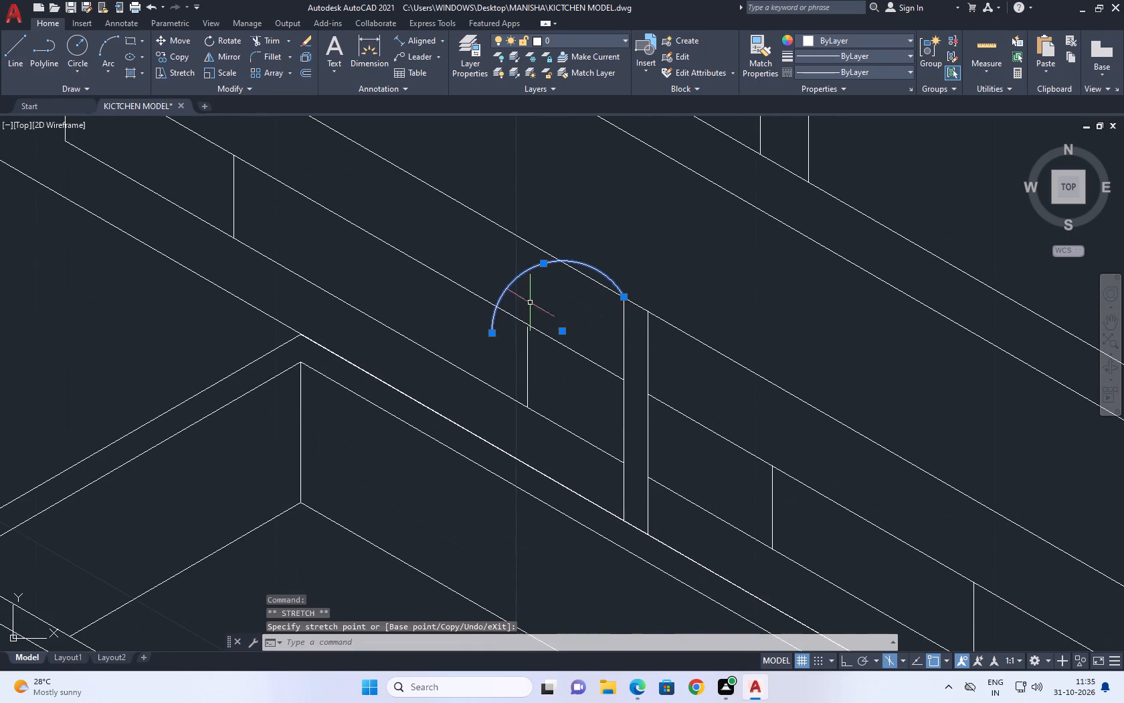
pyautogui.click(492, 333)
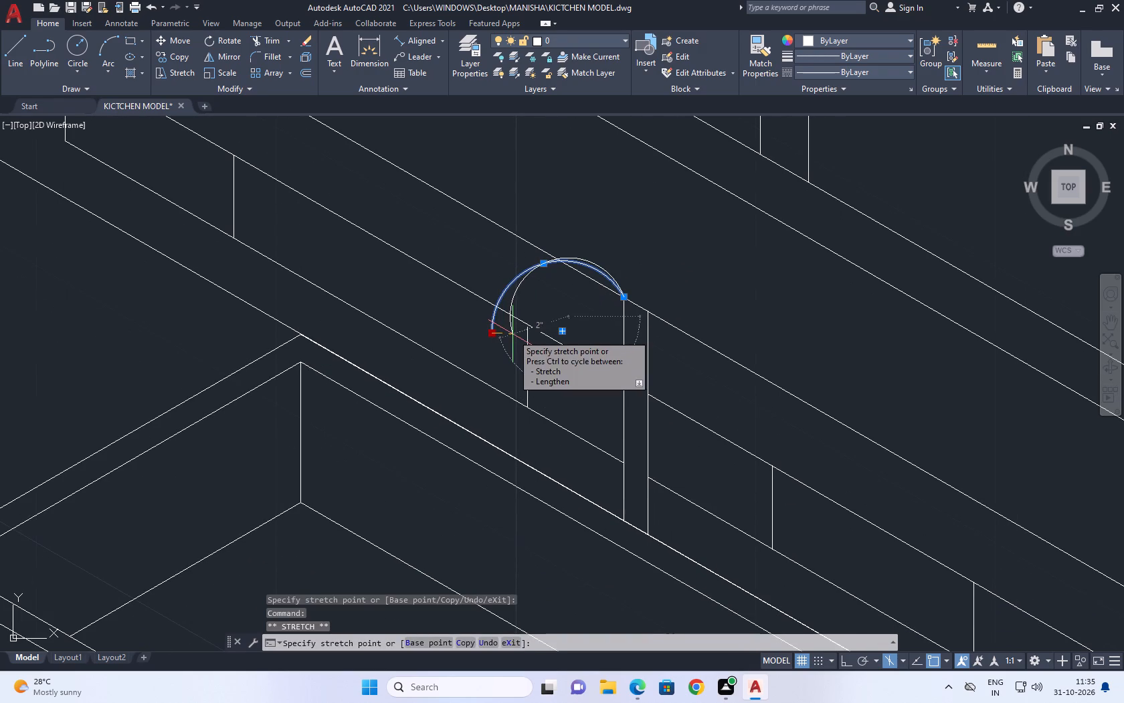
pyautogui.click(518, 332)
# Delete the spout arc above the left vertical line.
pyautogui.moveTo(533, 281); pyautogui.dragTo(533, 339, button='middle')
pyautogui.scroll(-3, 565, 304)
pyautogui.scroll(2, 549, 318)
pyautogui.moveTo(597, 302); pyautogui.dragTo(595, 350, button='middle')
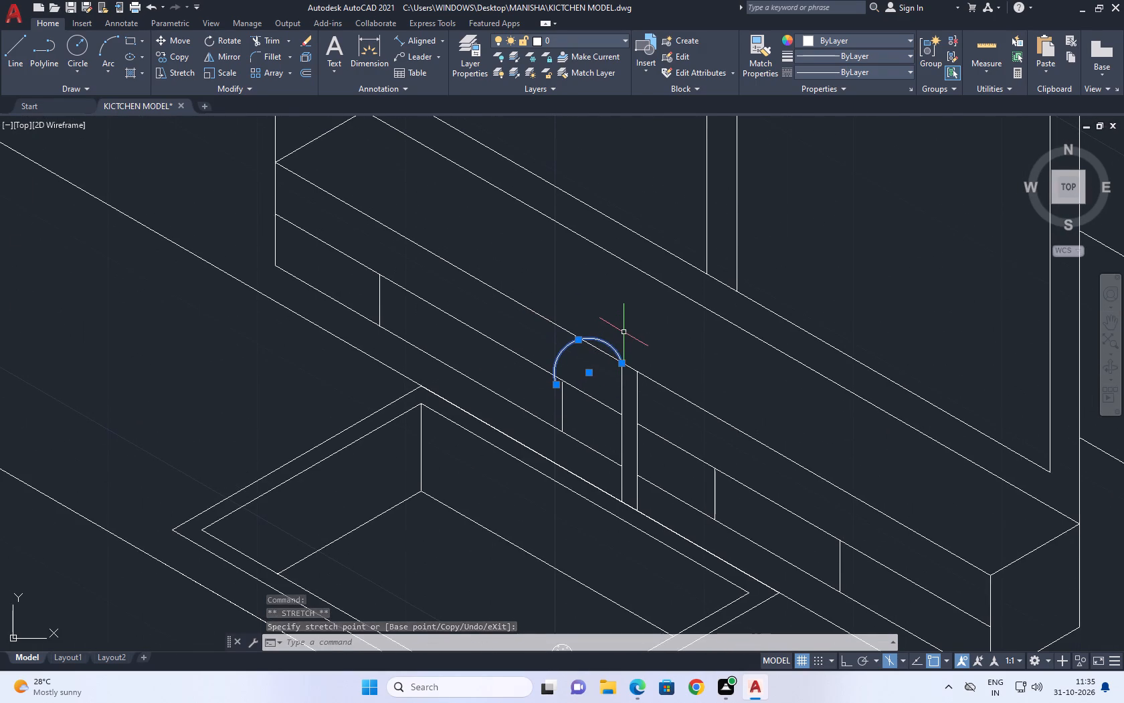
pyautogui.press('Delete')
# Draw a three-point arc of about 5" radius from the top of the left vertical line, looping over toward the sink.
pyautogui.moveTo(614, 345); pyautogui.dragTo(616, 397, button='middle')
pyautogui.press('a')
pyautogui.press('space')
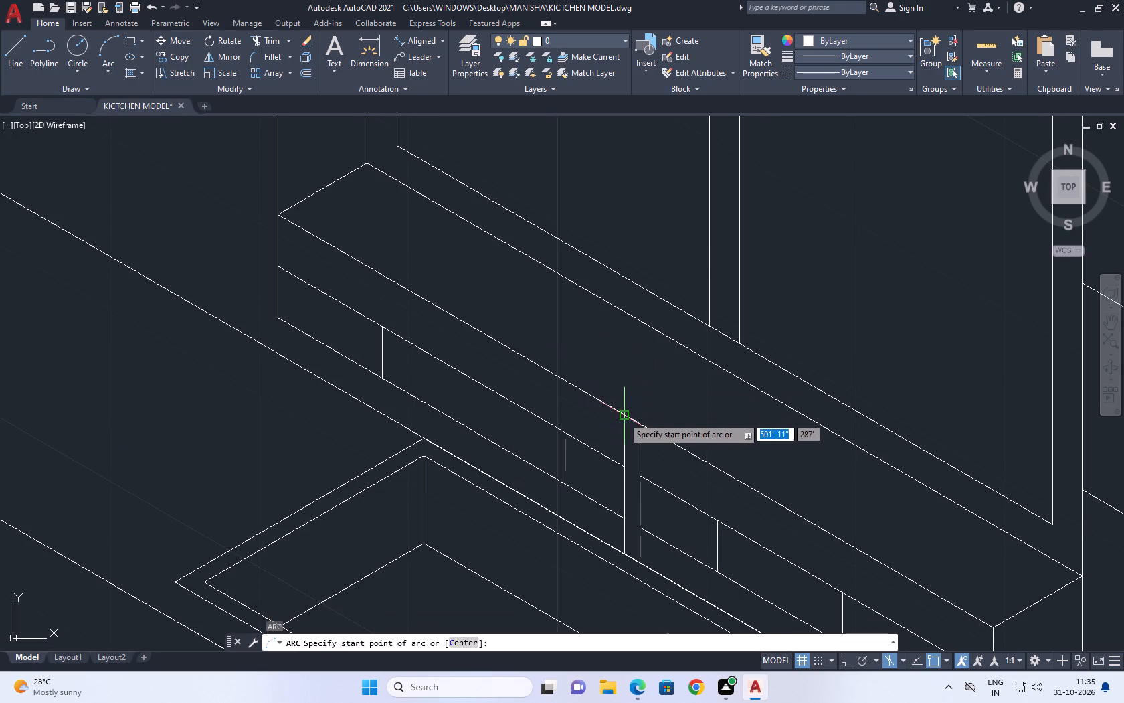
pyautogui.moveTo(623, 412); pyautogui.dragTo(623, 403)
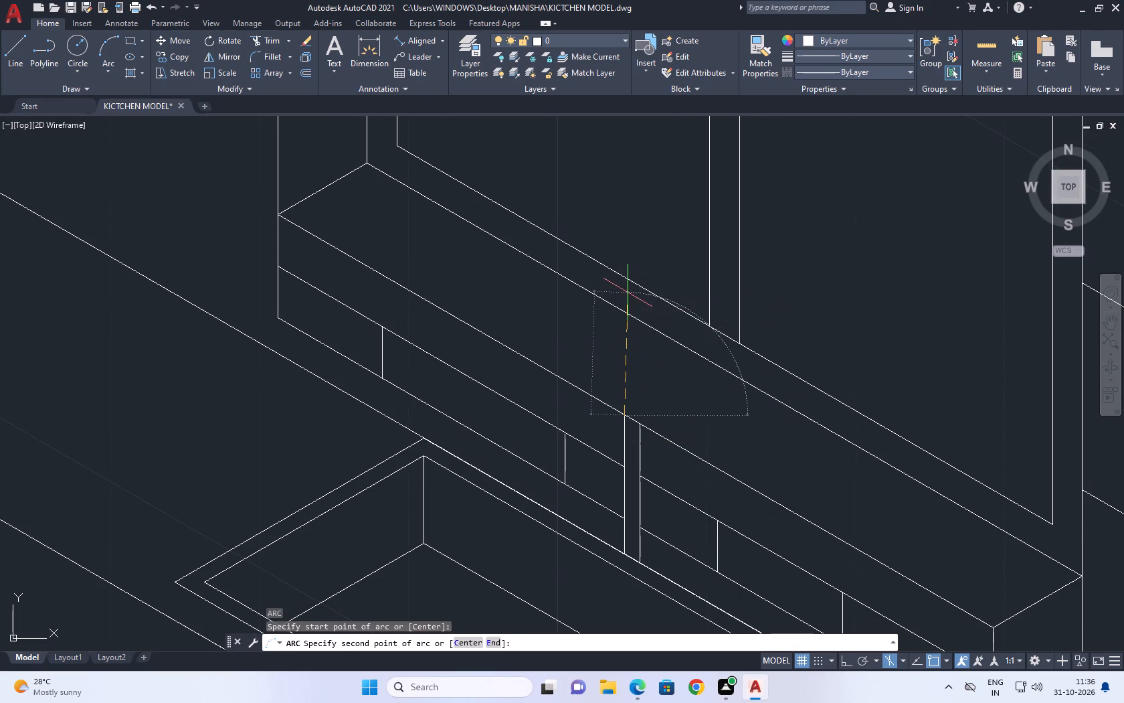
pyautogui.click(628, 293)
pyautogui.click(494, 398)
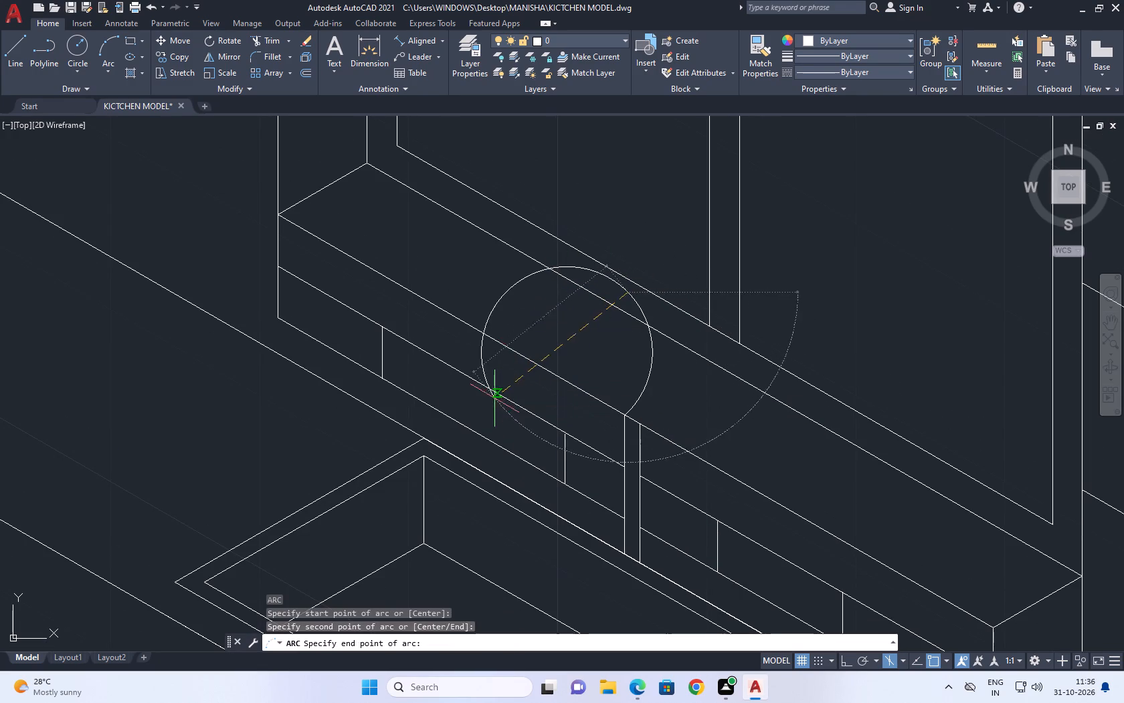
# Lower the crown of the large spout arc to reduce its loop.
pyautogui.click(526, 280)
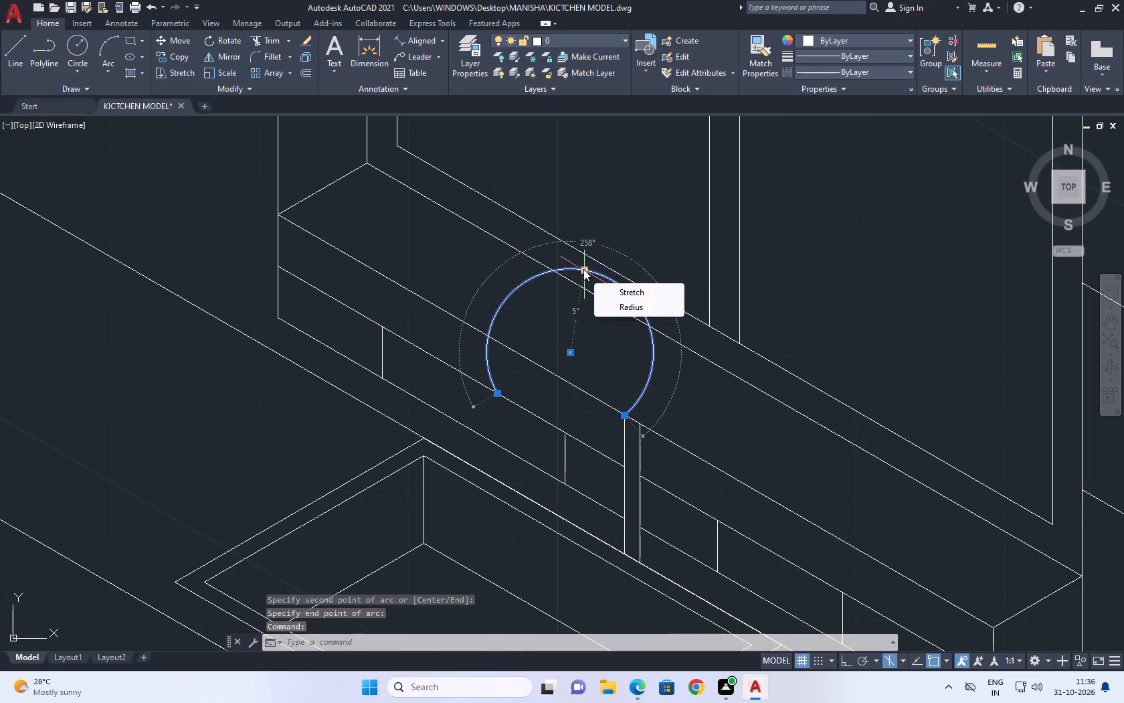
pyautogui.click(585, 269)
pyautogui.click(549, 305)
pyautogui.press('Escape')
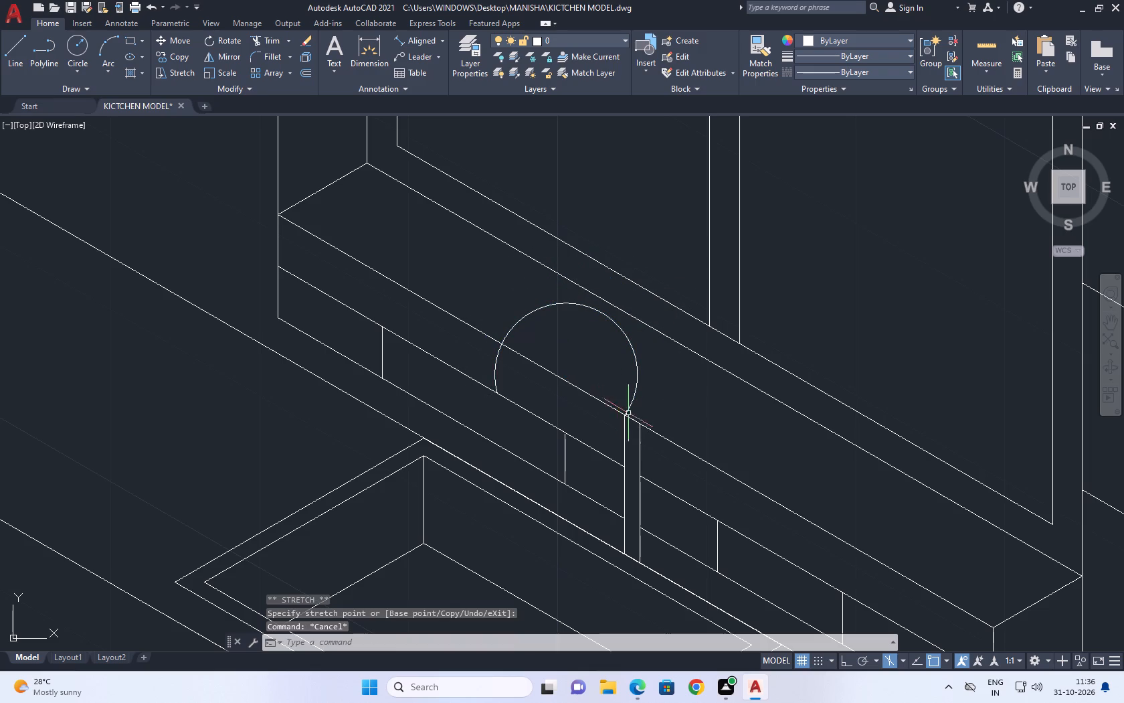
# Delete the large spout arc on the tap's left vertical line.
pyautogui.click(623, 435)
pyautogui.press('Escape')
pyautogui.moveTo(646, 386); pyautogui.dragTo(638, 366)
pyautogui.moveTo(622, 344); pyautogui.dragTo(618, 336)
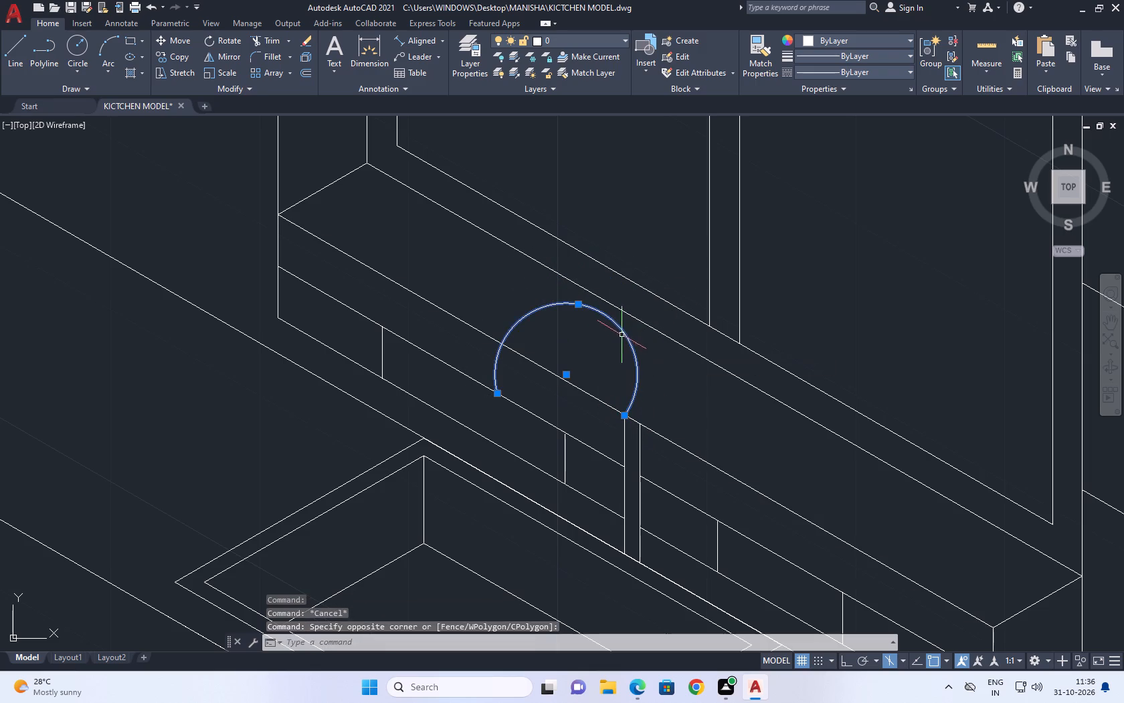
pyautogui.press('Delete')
# Stretch the upper end of the tap's left vertical line straight up by about 5" with Ortho on.
pyautogui.click(624, 443)
pyautogui.click(622, 414)
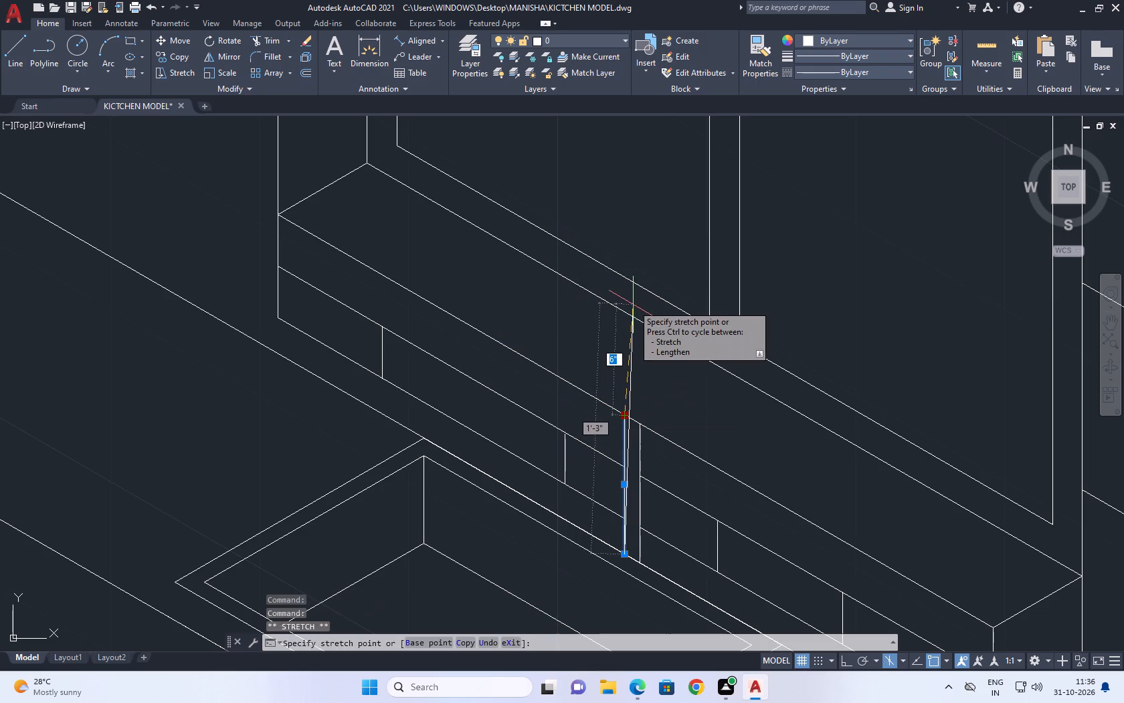
pyautogui.press('F8')
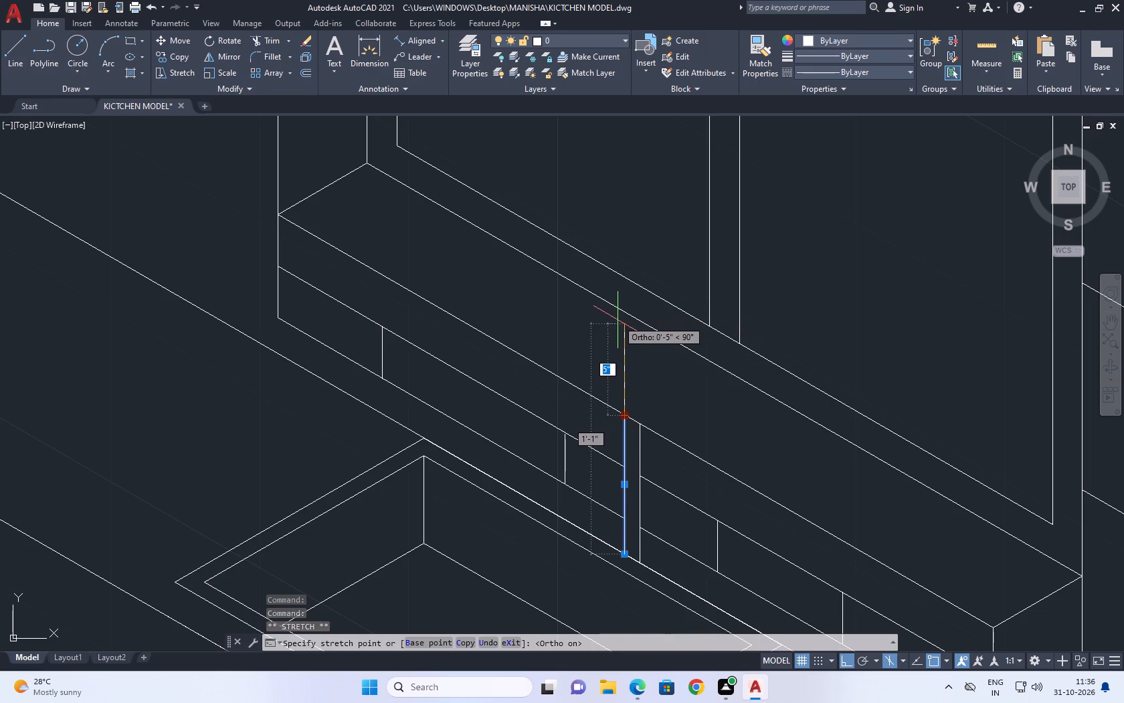
pyautogui.click(621, 323)
pyautogui.press('Escape')
# Draw a three-point arc of about 3" radius from the top of the lengthened vertical line, curving over toward the sink.
pyautogui.scroll(1, 603, 303)
pyautogui.moveTo(607, 317); pyautogui.dragTo(623, 400, button='middle')
pyautogui.press('a')
pyautogui.press('space')
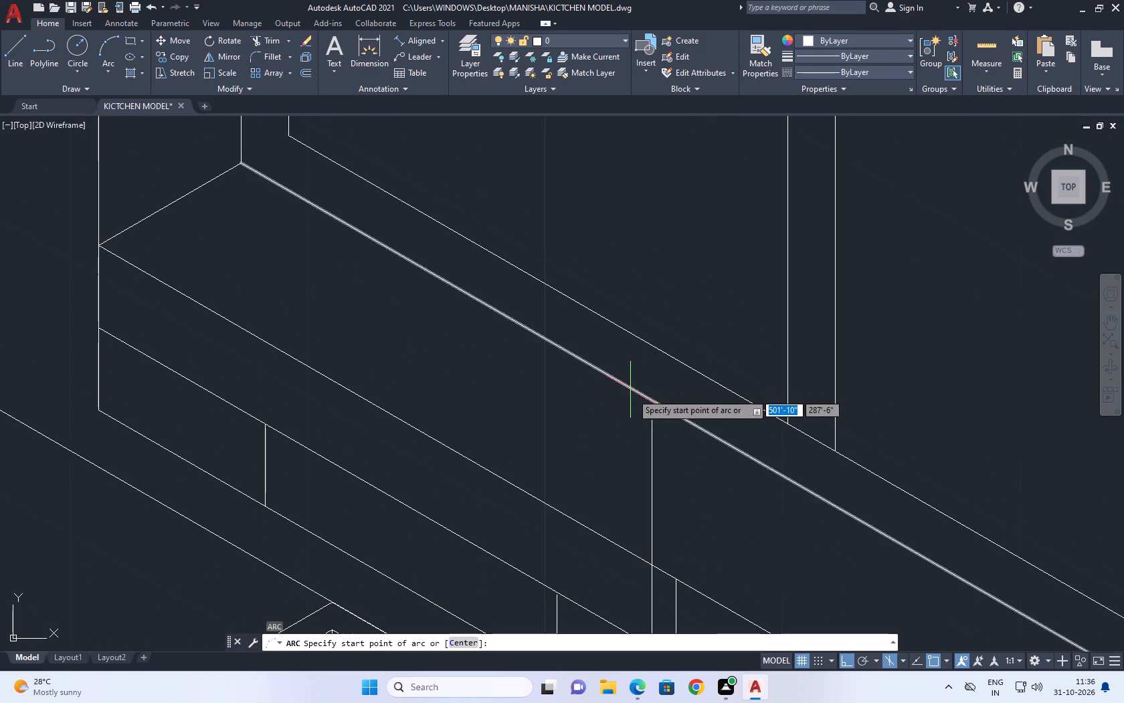
pyautogui.moveTo(653, 418); pyautogui.dragTo(654, 406)
pyautogui.click(649, 313)
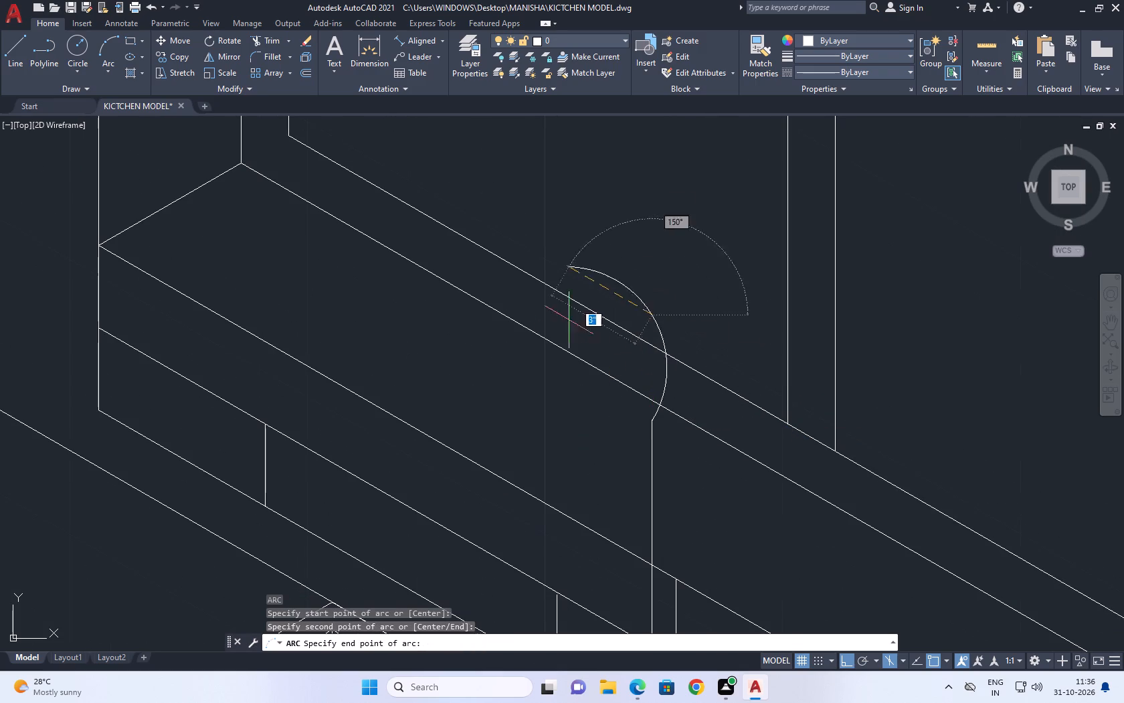
pyautogui.press('F8')
pyautogui.click(494, 416)
# Lower the crown of the new spout arc to make a shallower curve with both ends kept in place.
pyautogui.click(658, 309)
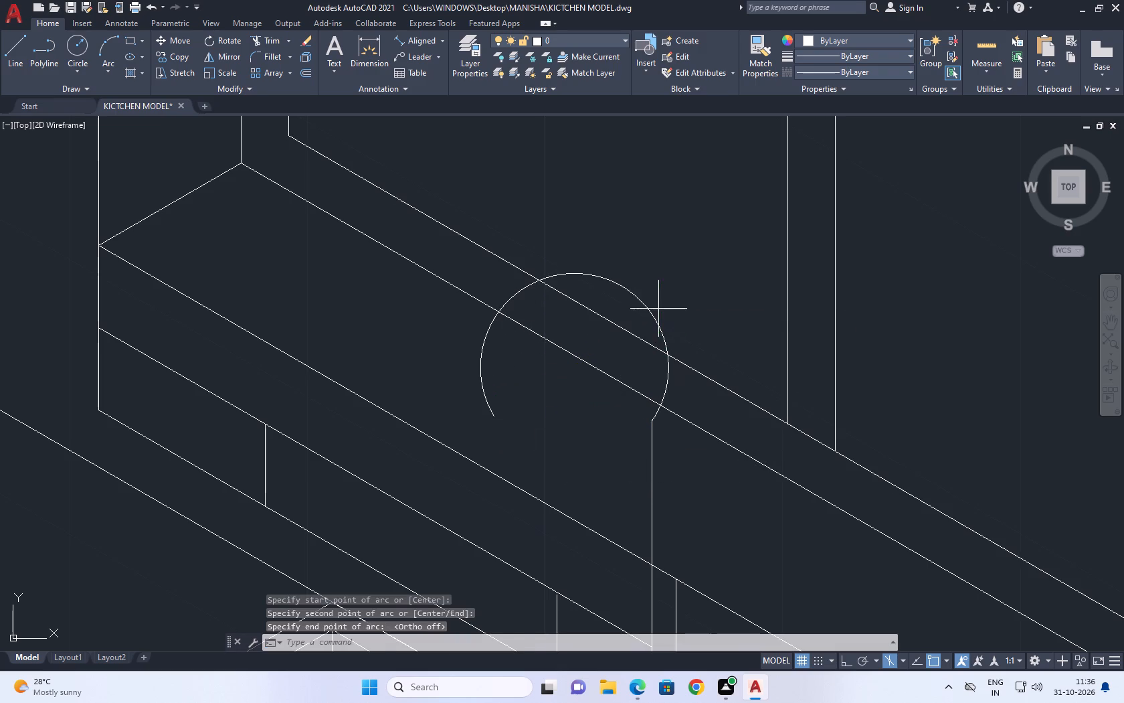
pyautogui.click(625, 295)
pyautogui.click(576, 273)
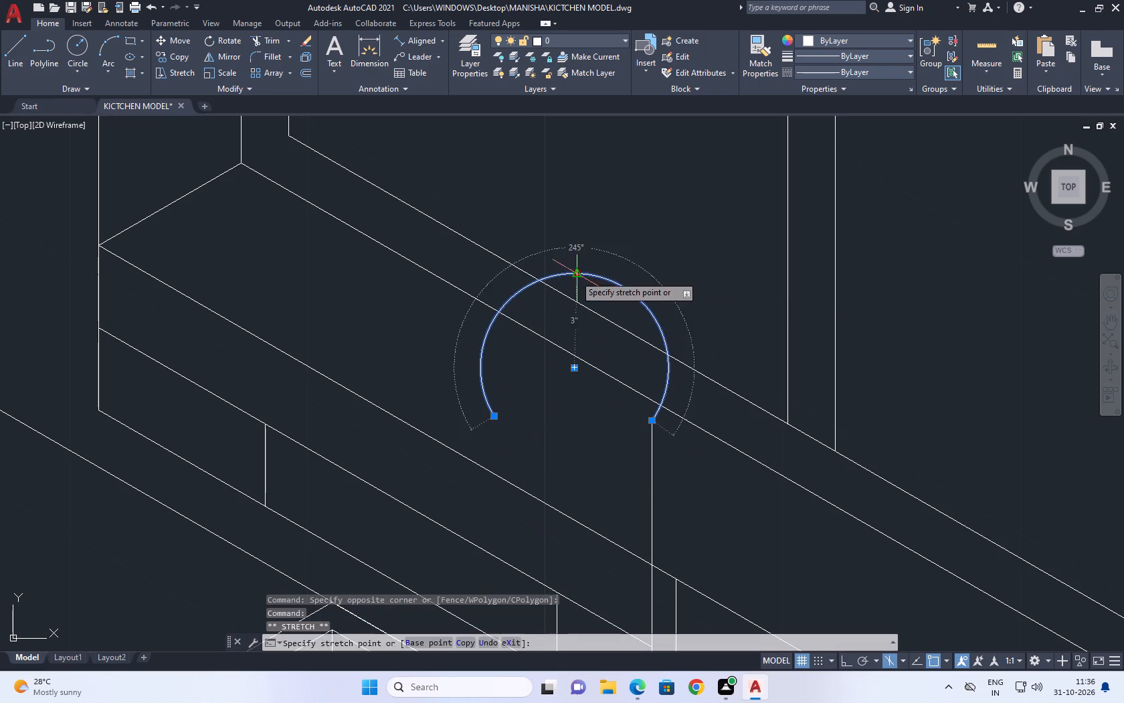
pyautogui.click(545, 366)
pyautogui.scroll(-1, 613, 330)
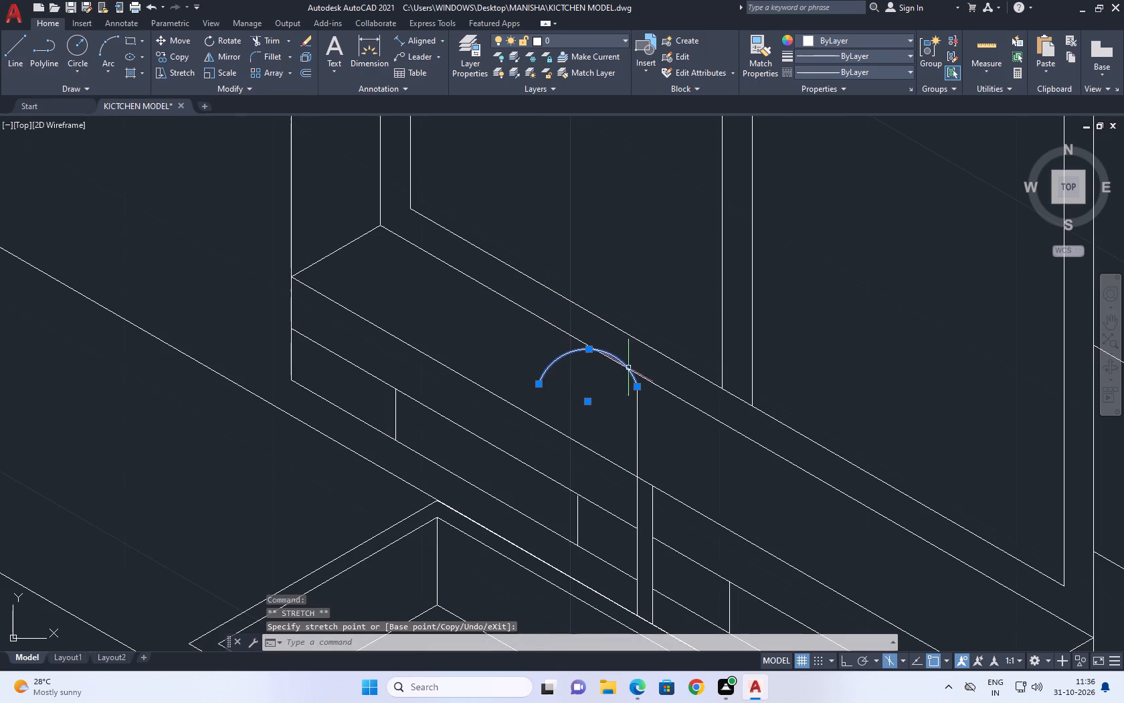
# Stretch the spout arc's free end outward and down toward the sink, enlarging the arc to about 4" radius.
pyautogui.click(537, 386)
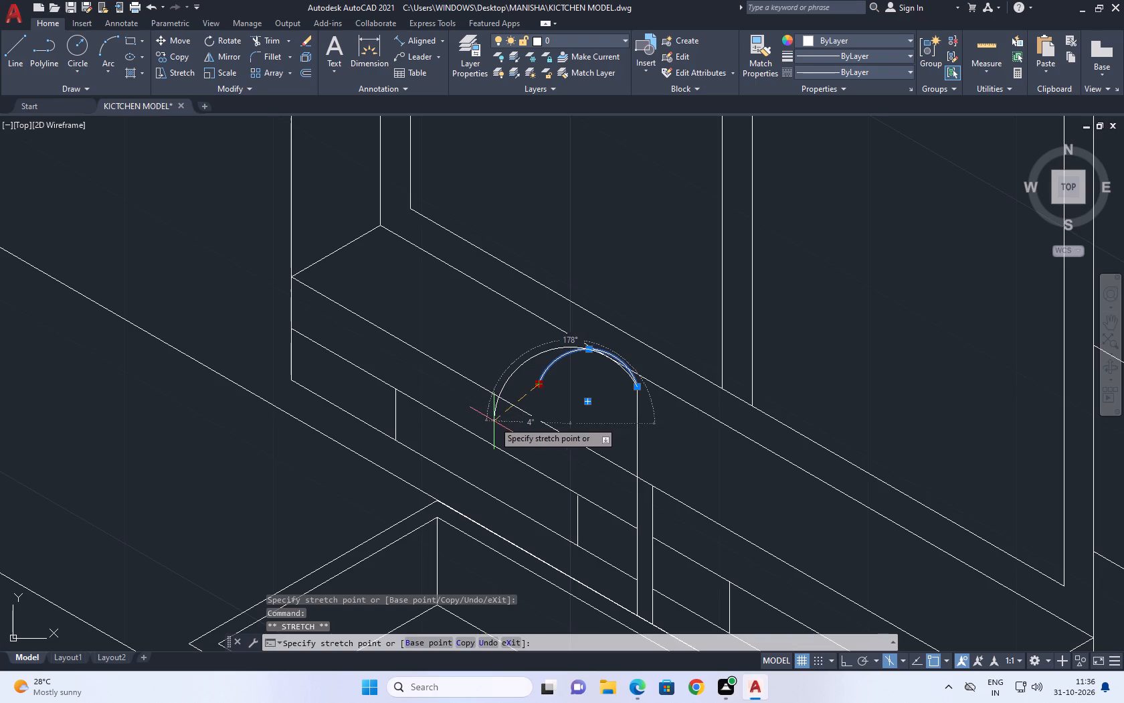
pyautogui.click(490, 425)
pyautogui.scroll(-2, 610, 366)
pyautogui.press('Escape')
pyautogui.scroll(2, 614, 384)
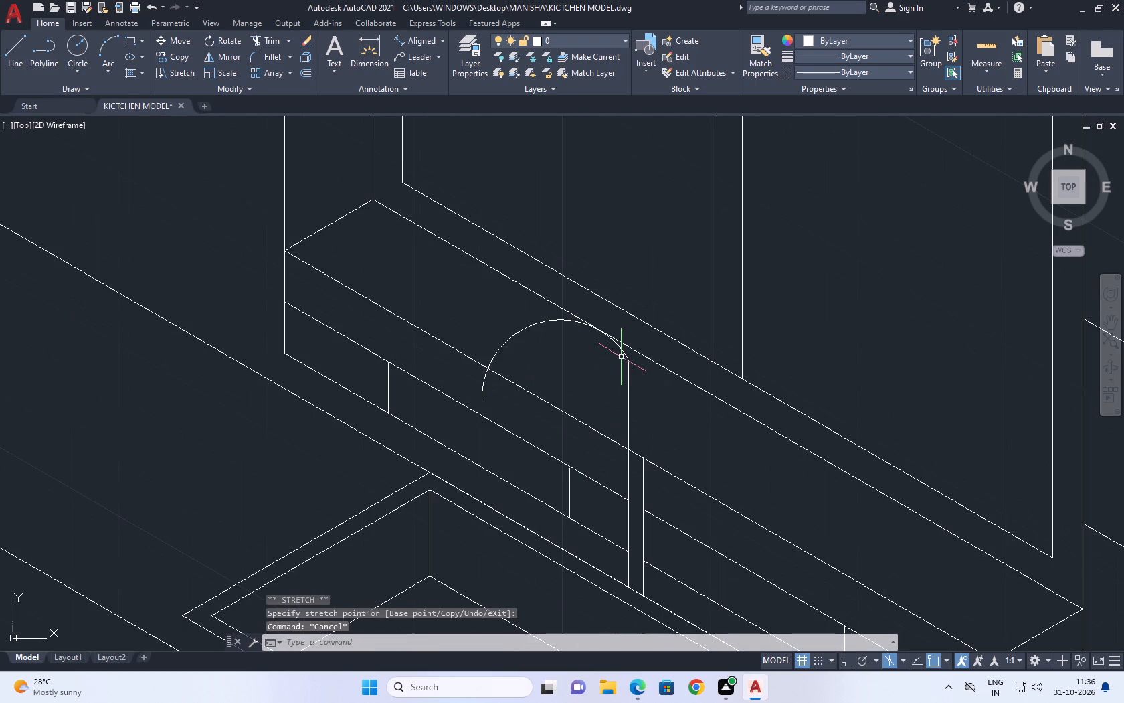
# Move the spout arc straight down so its rear end sits lower on the tap's left vertical line.
pyautogui.click(623, 352)
pyautogui.press('m')
pyautogui.press('space')
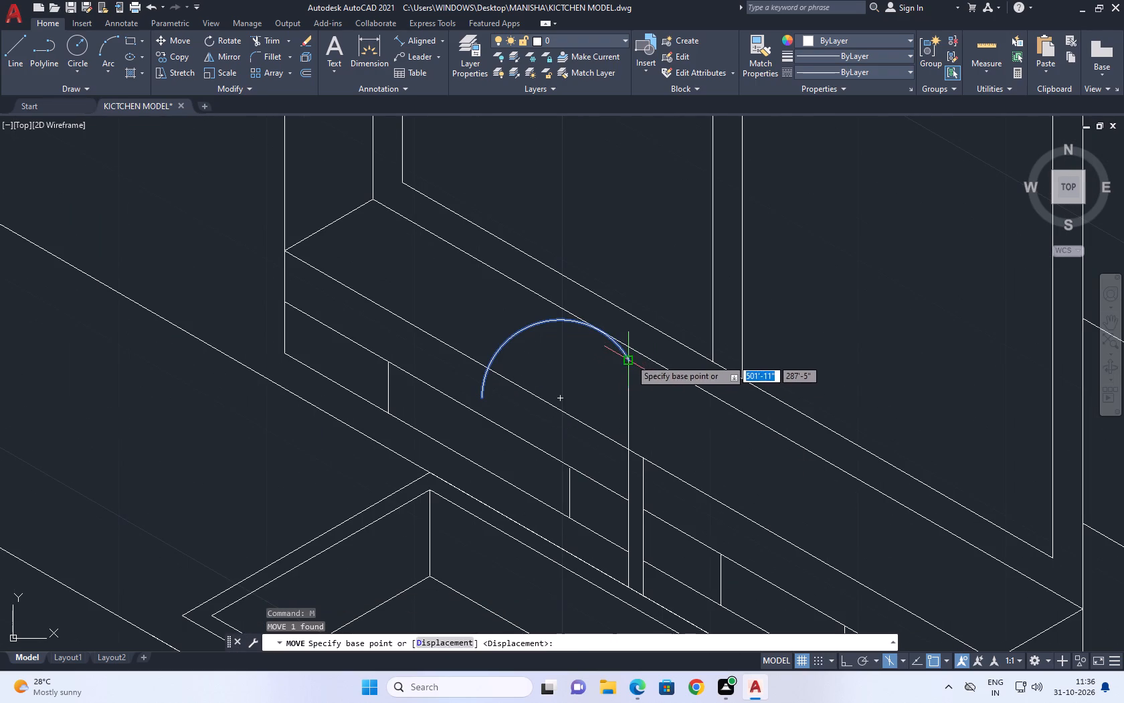
pyautogui.click(630, 359)
pyautogui.click(628, 396)
# Trim the piece of the tap's left vertical line that projects above the spout arc.
pyautogui.press('t')
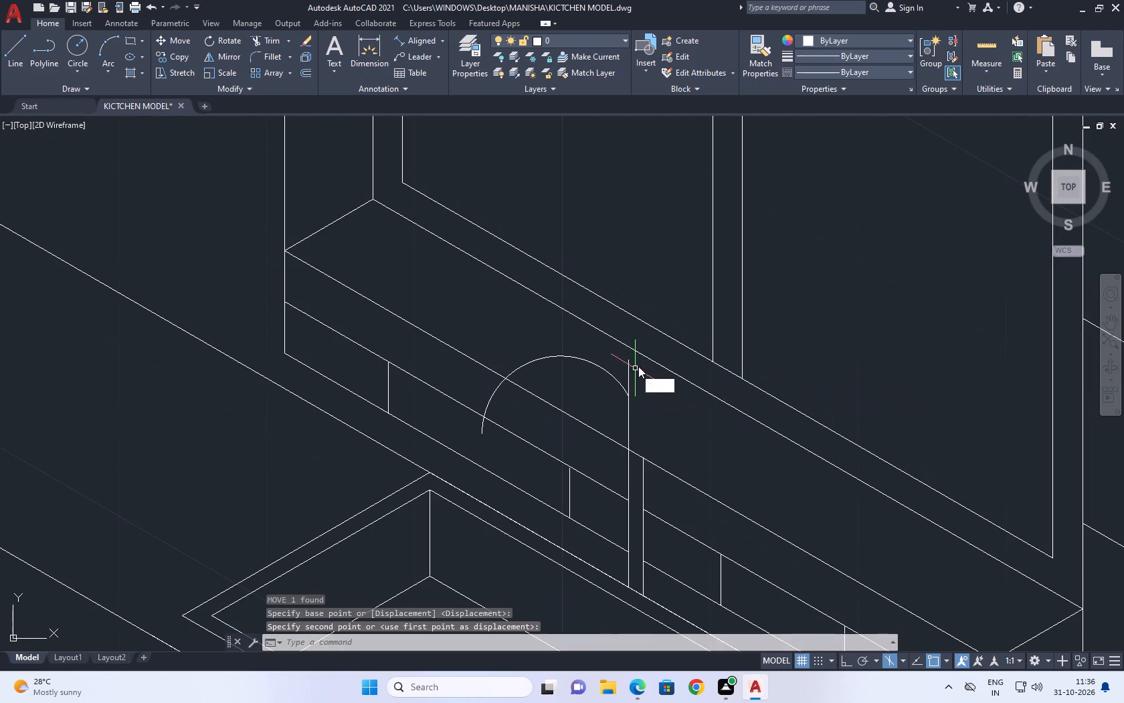
pyautogui.press('r')
pyautogui.press('space')
pyautogui.click(630, 365)
pyautogui.press('Escape')
pyautogui.moveTo(652, 417); pyautogui.dragTo(660, 343, button='middle')
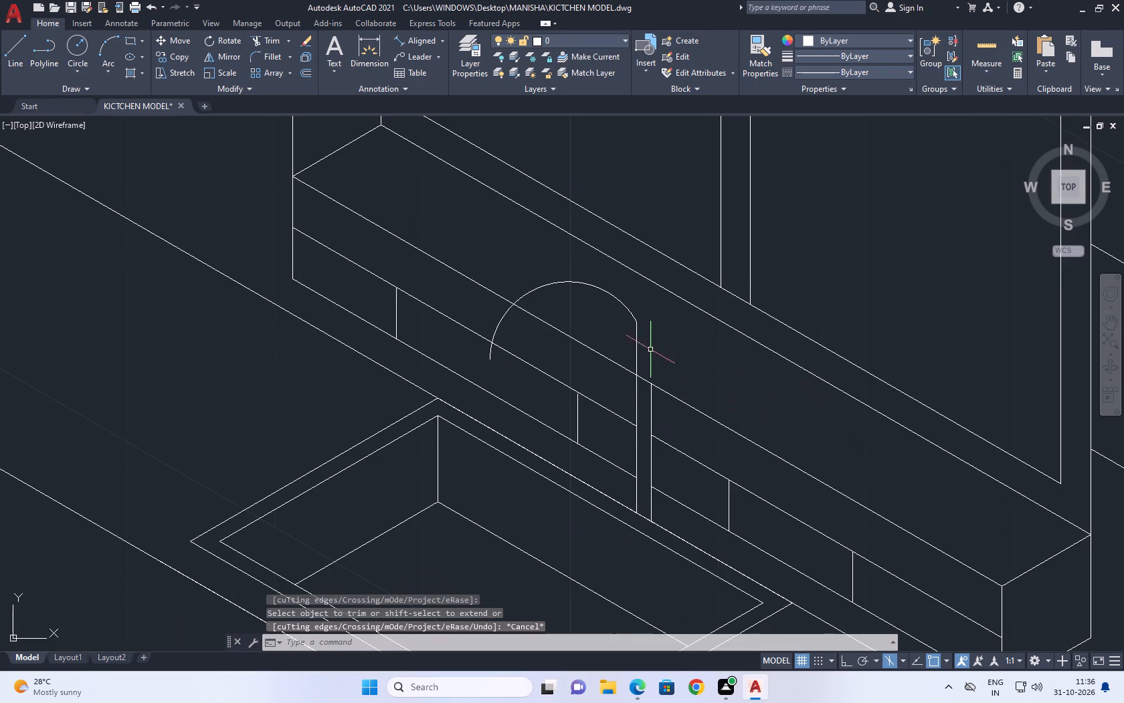
# Stretch the shared end of the spout arc and left vertical line slightly downward, rounding the arc into the neck.
pyautogui.scroll(1, 635, 351)
pyautogui.click(644, 306)
pyautogui.click(627, 286)
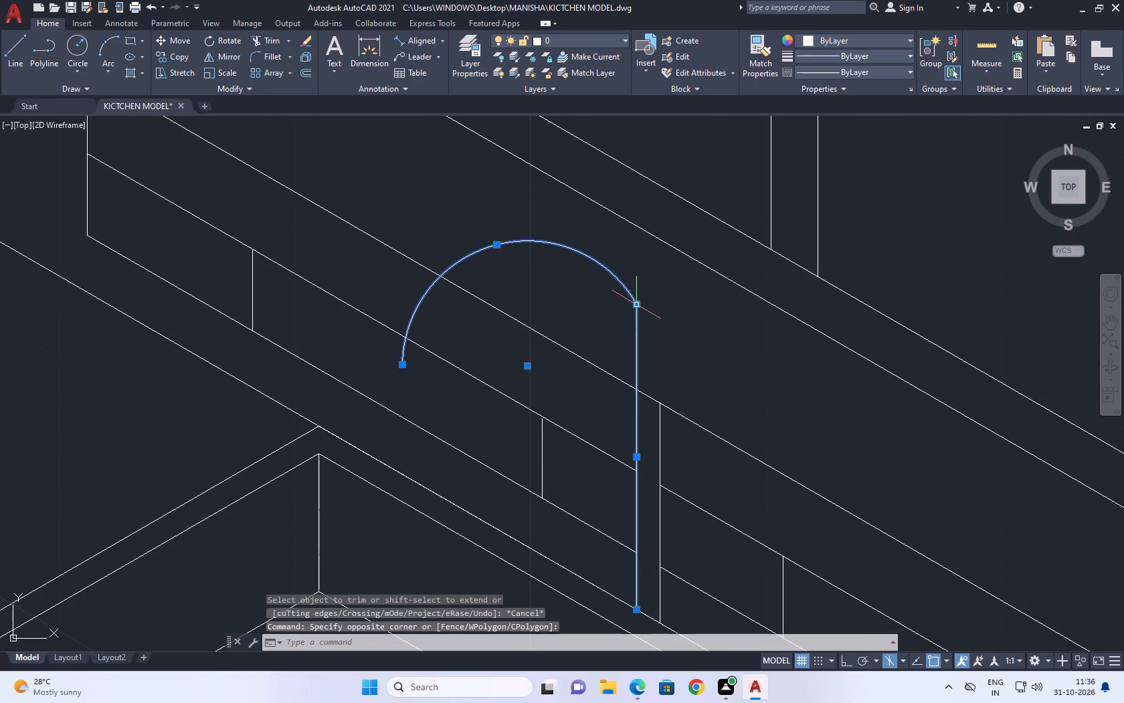
pyautogui.click(636, 303)
pyautogui.click(640, 347)
pyautogui.press('Escape')
pyautogui.scroll(-1, 656, 347)
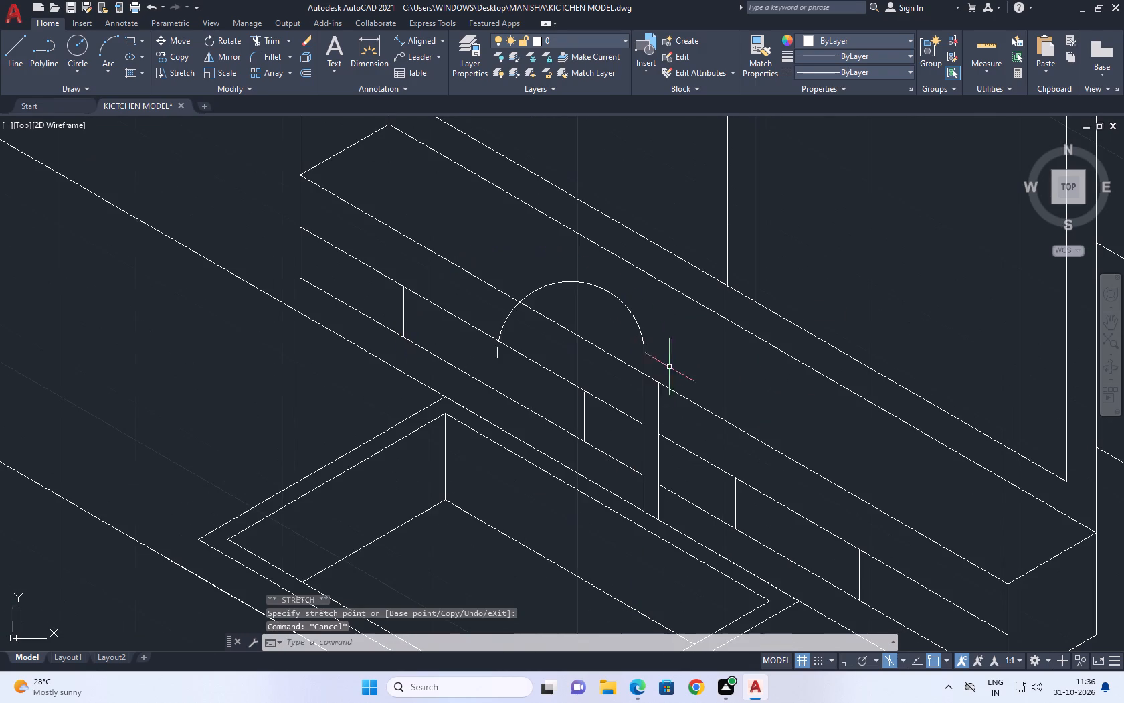
pyautogui.click(643, 337)
pyautogui.press('Escape')
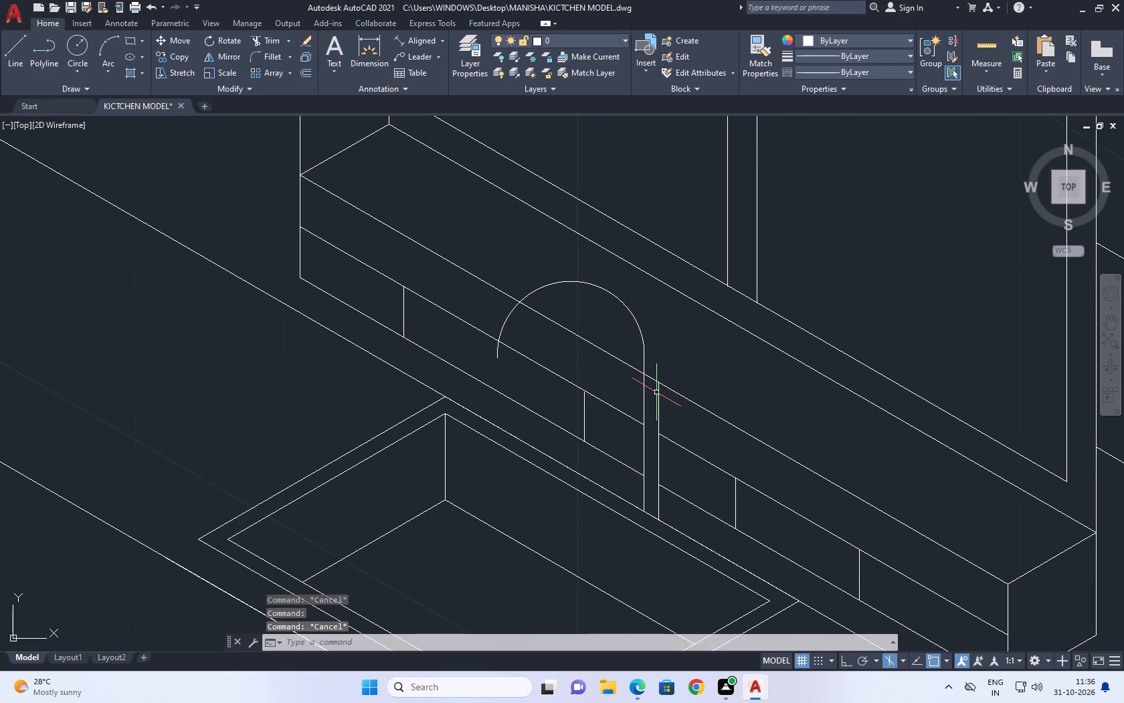
# Delete the tap's short right vertical line.
pyautogui.click(657, 394)
pyautogui.press('Delete')
# Copy the spout arc and its vertical line 1" along the wall direction with Ortho on.
pyautogui.moveTo(656, 351); pyautogui.dragTo(648, 343)
pyautogui.click(634, 315)
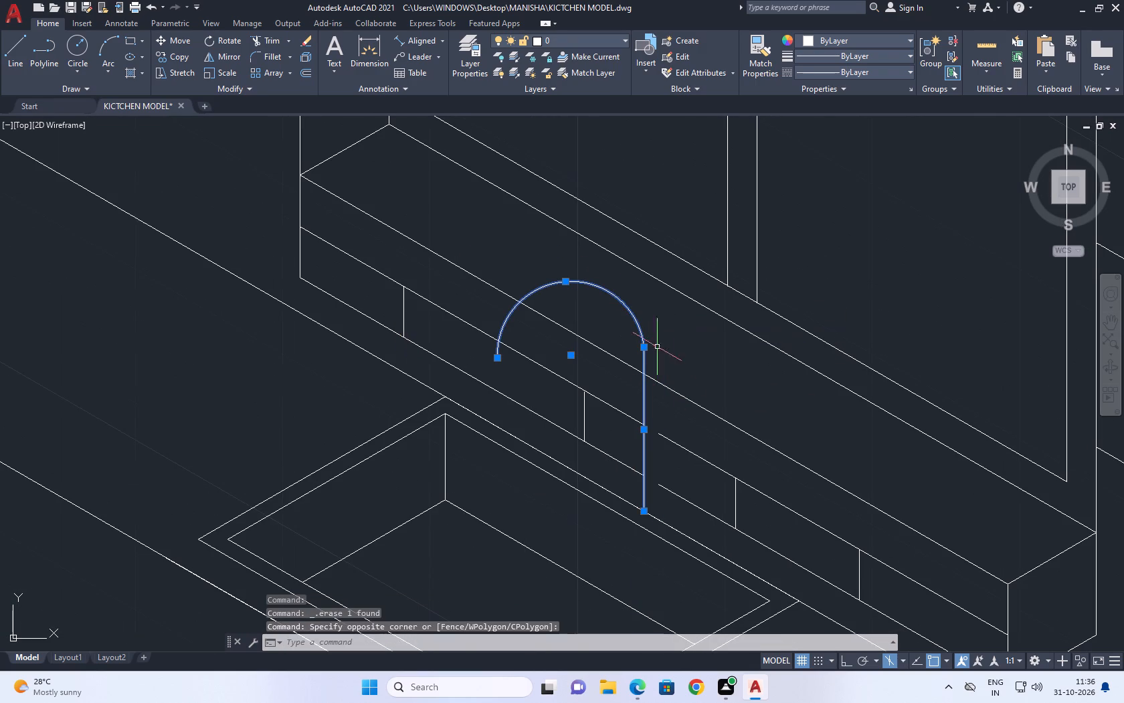
pyautogui.press('c')
pyautogui.press('o')
pyautogui.press('space')
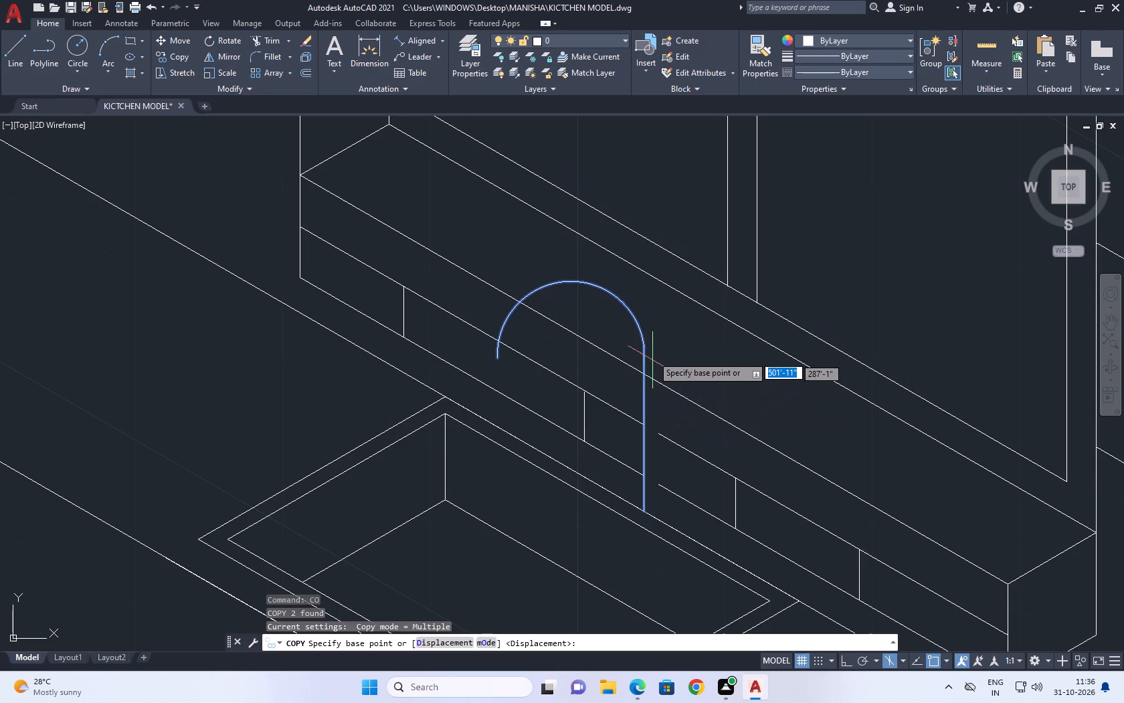
pyautogui.click(643, 348)
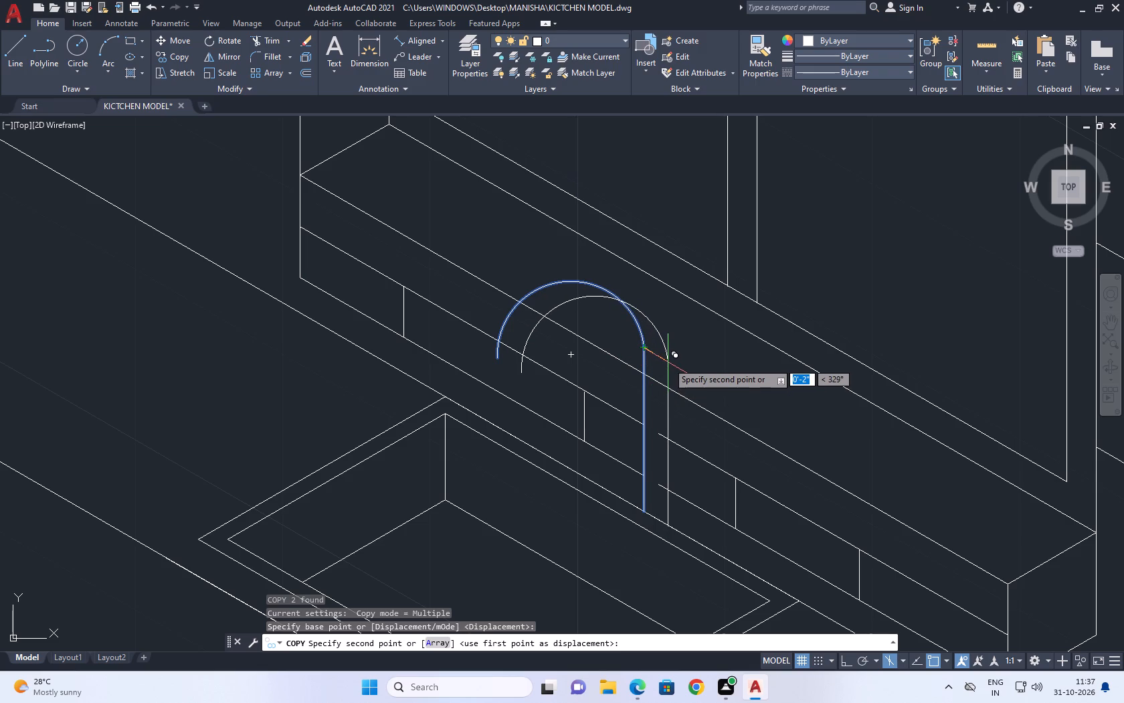
pyautogui.press('F8')
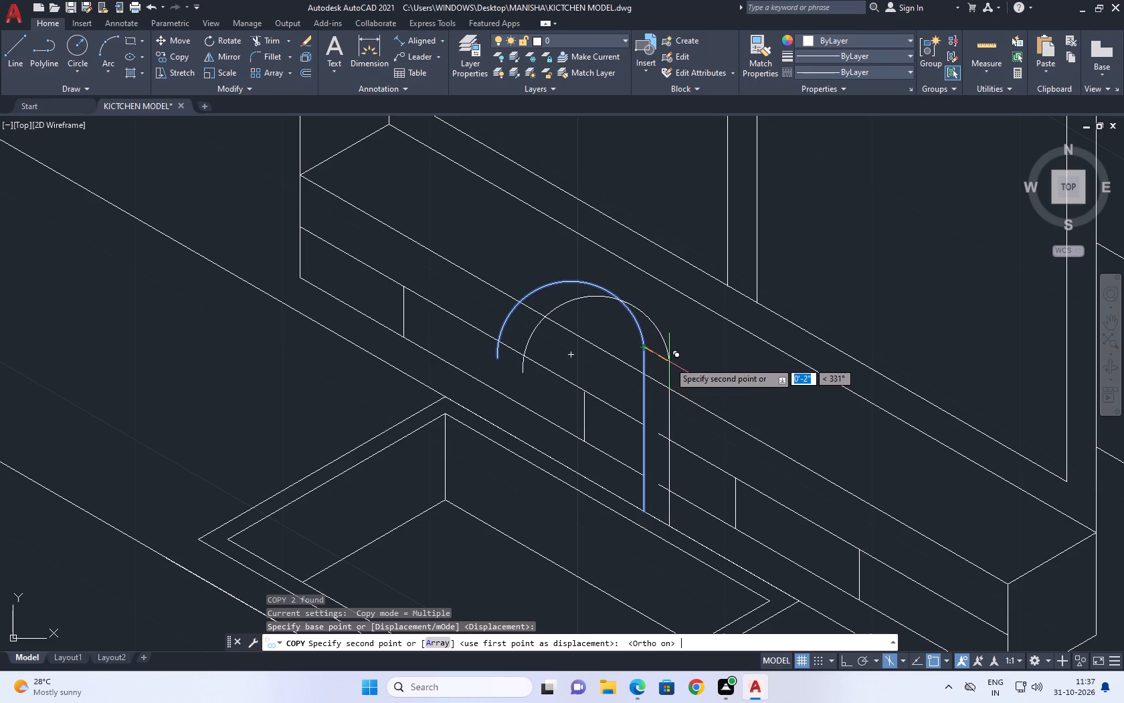
pyautogui.write('1')
pyautogui.press('space')
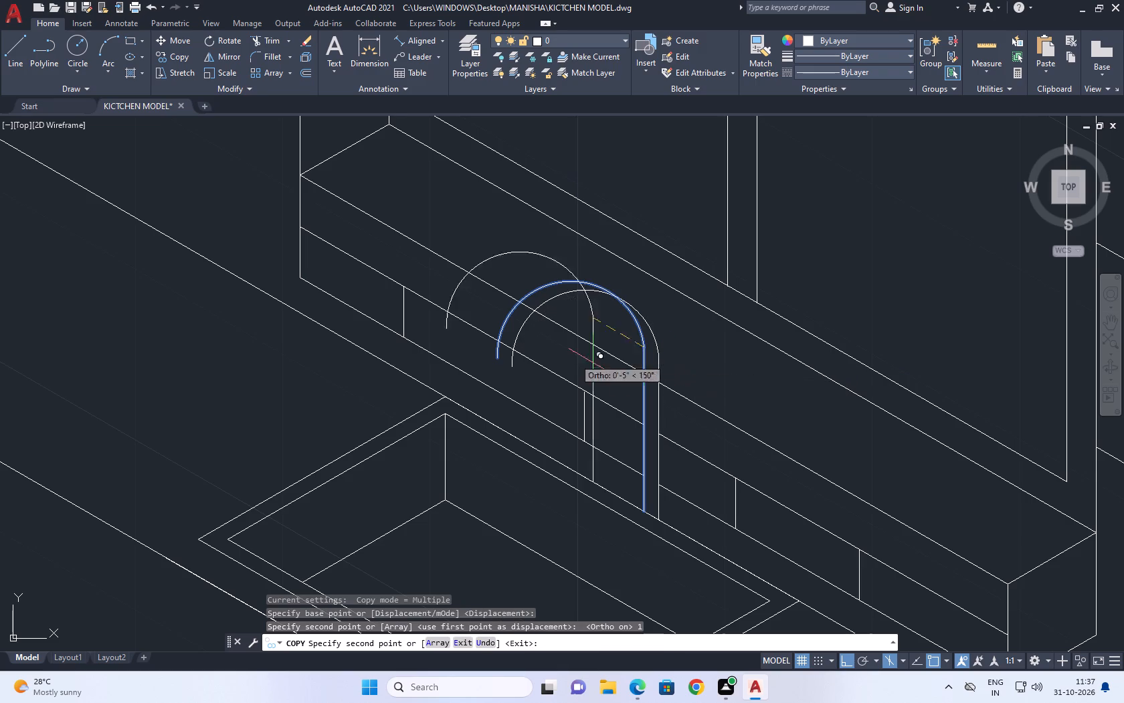
pyautogui.press('Escape')
# Trim the ledge lines that cross between the two spout arcs near the spout's free end.
pyautogui.moveTo(510, 343); pyautogui.dragTo(599, 362, button='middle')
pyautogui.write('TR')
pyautogui.press('space')
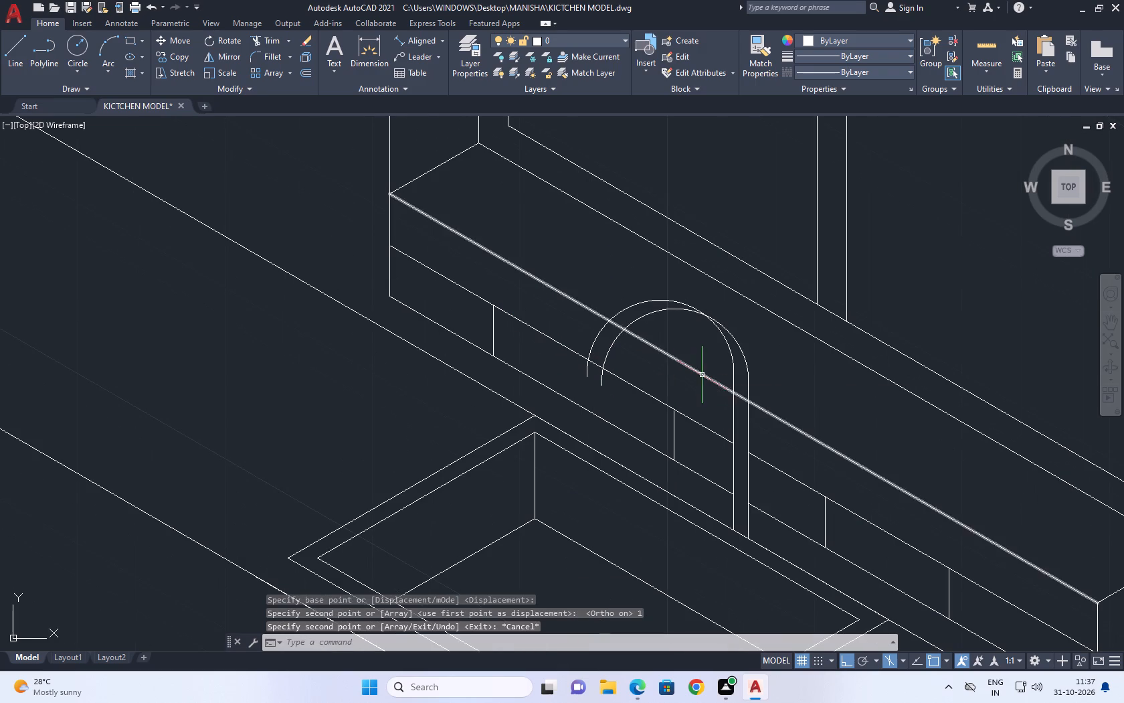
pyautogui.scroll(2, 604, 361)
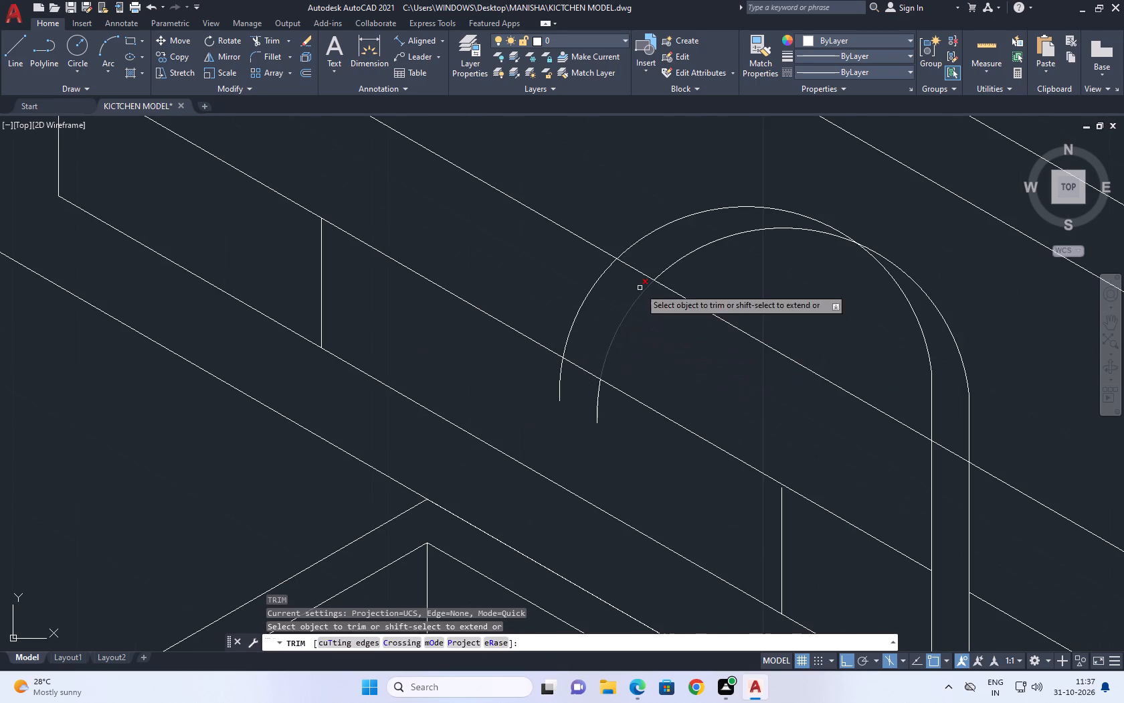
pyautogui.click(644, 271)
pyautogui.click(581, 384)
pyautogui.press('Escape')
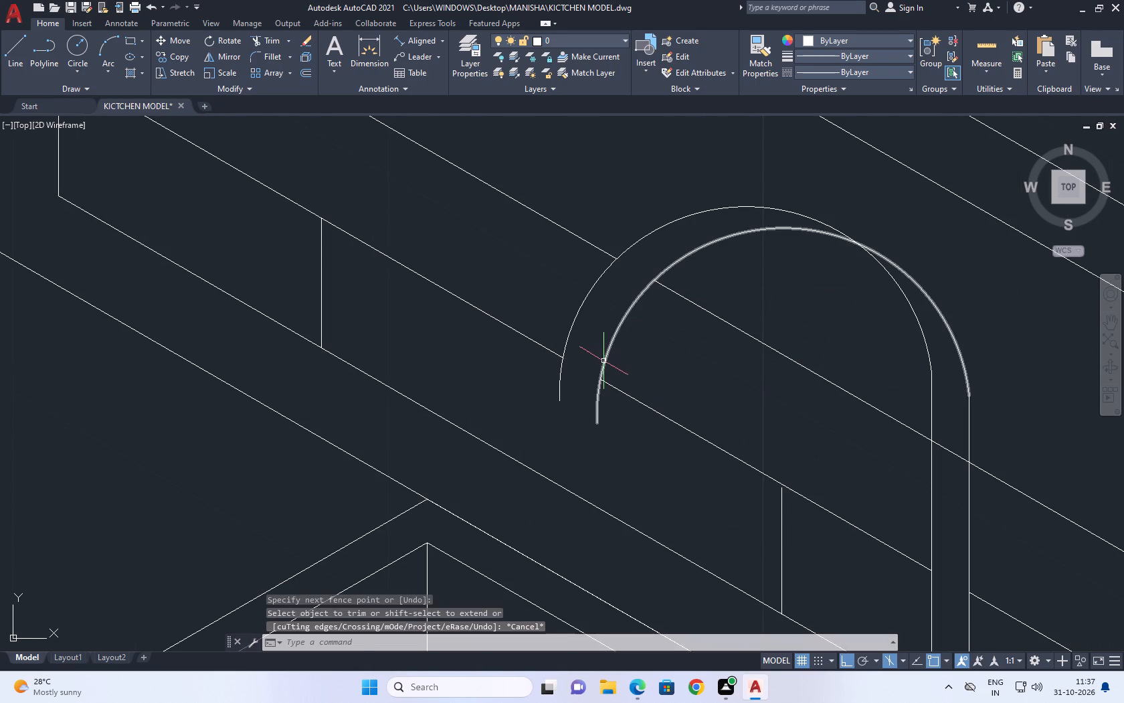
# Draw a line joining the free ends of the two arcs to close the spout's mouth.
pyautogui.press('l')
pyautogui.press('space')
pyautogui.click(558, 402)
pyautogui.click(597, 421)
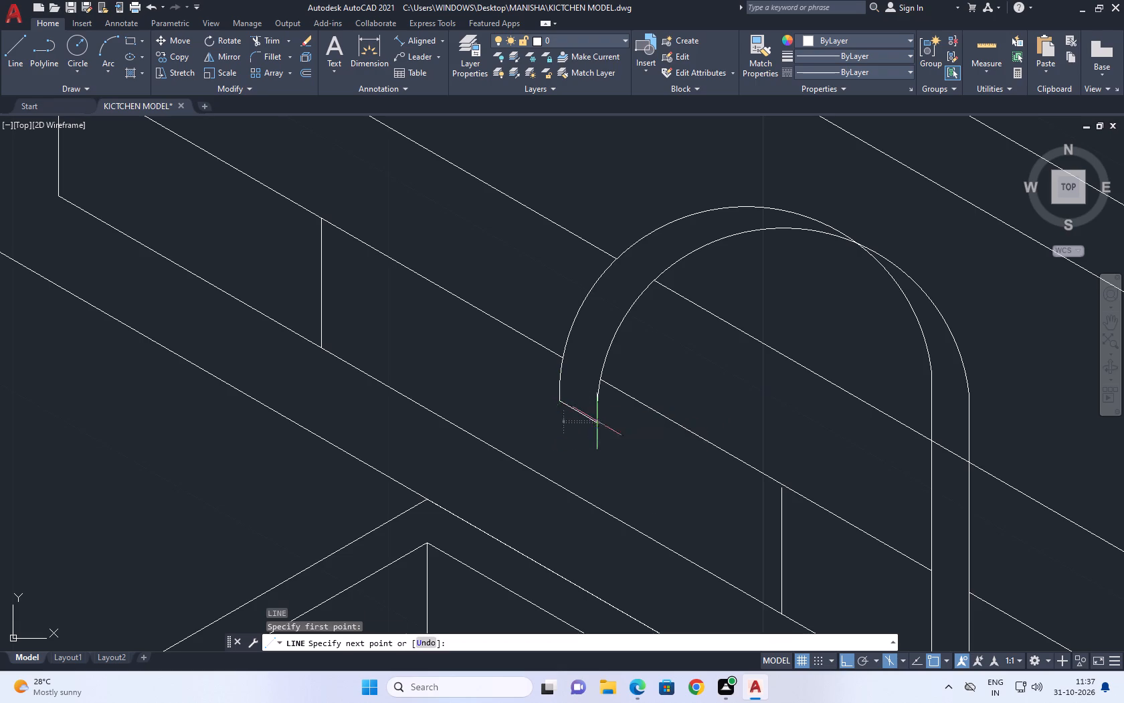
pyautogui.press('Escape')
# Examine the tap's shape and proportions against the sink, ledge and surrounding kitchen.
pyautogui.scroll(-4, 650, 323)
pyautogui.moveTo(620, 317); pyautogui.dragTo(707, 307, button='middle')
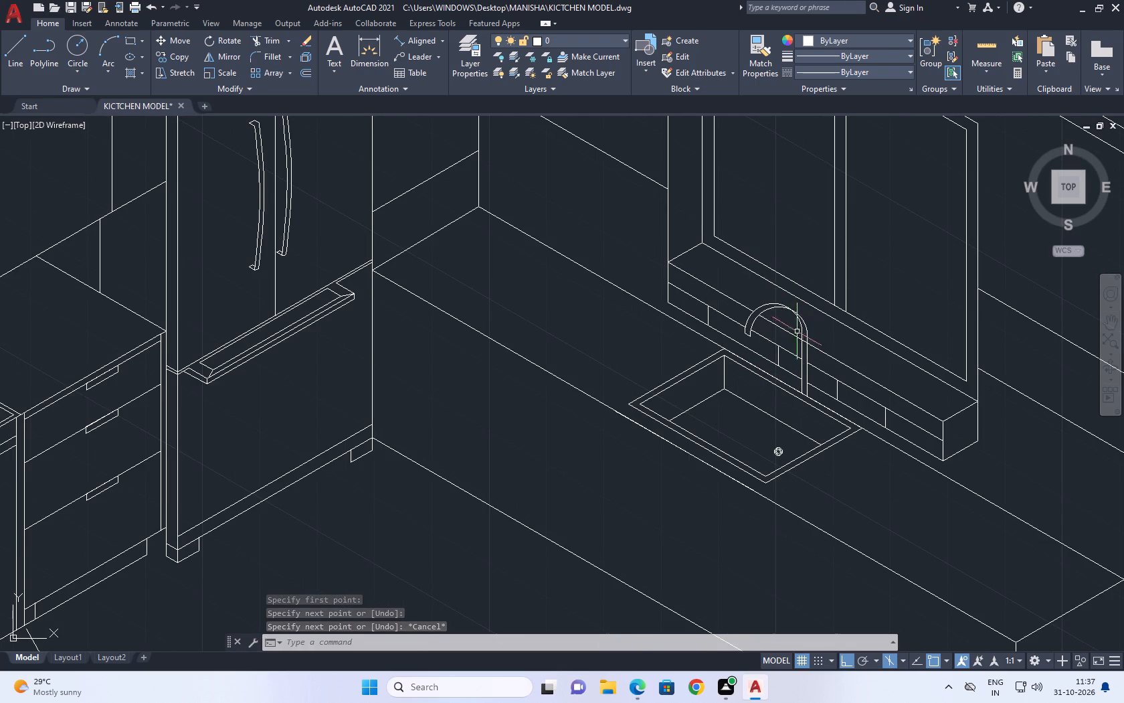
pyautogui.moveTo(818, 370); pyautogui.dragTo(851, 402, button='middle')
pyautogui.moveTo(786, 368); pyautogui.dragTo(791, 371, button='middle')
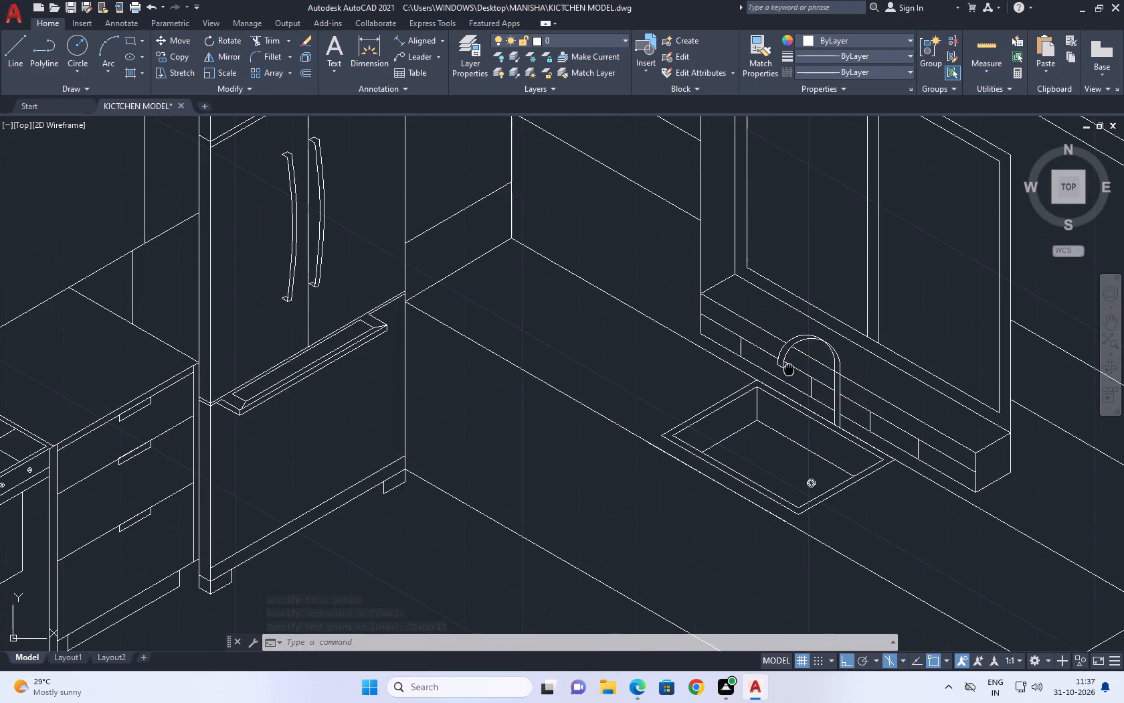
pyautogui.moveTo(791, 371); pyautogui.dragTo(821, 387, button='middle')
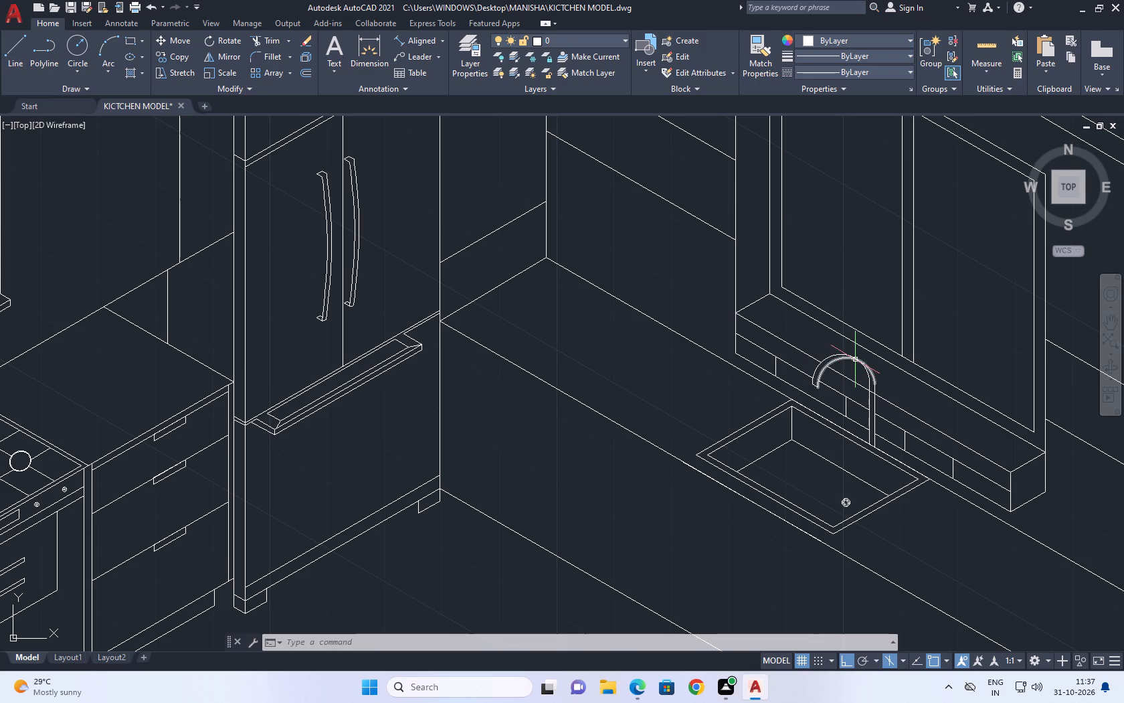
pyautogui.moveTo(996, 454); pyautogui.dragTo(862, 374, button='middle')
pyautogui.moveTo(726, 347); pyautogui.dragTo(731, 374, button='middle')
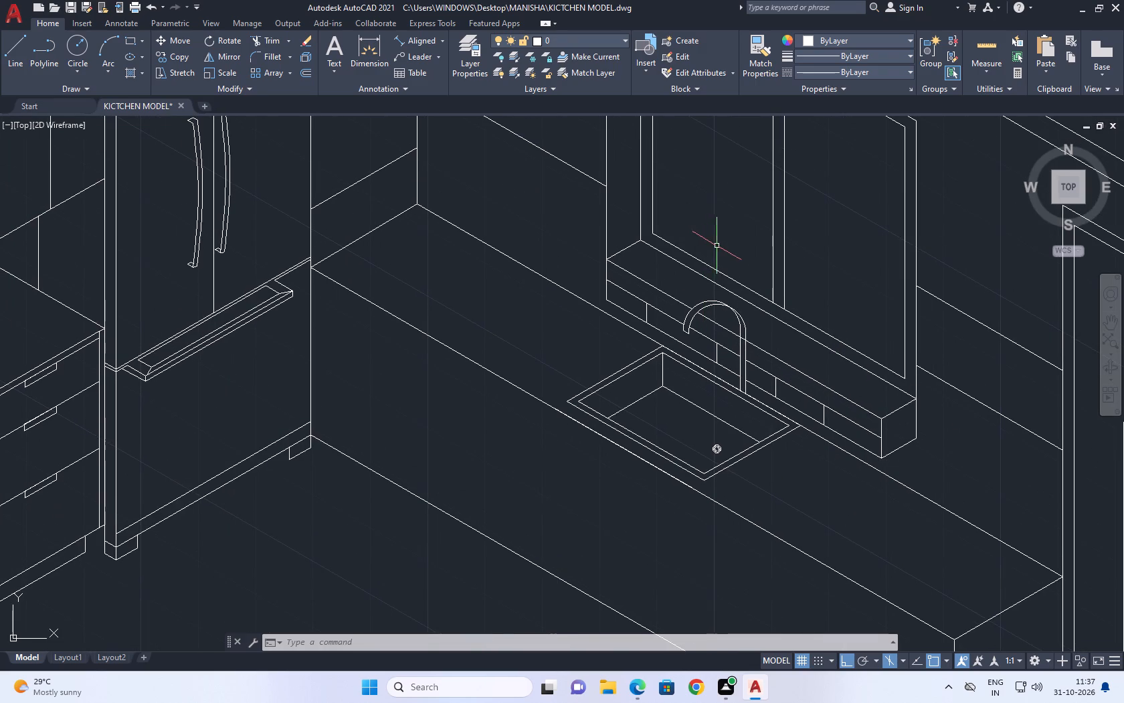
pyautogui.moveTo(709, 291); pyautogui.dragTo(714, 255, button='middle')
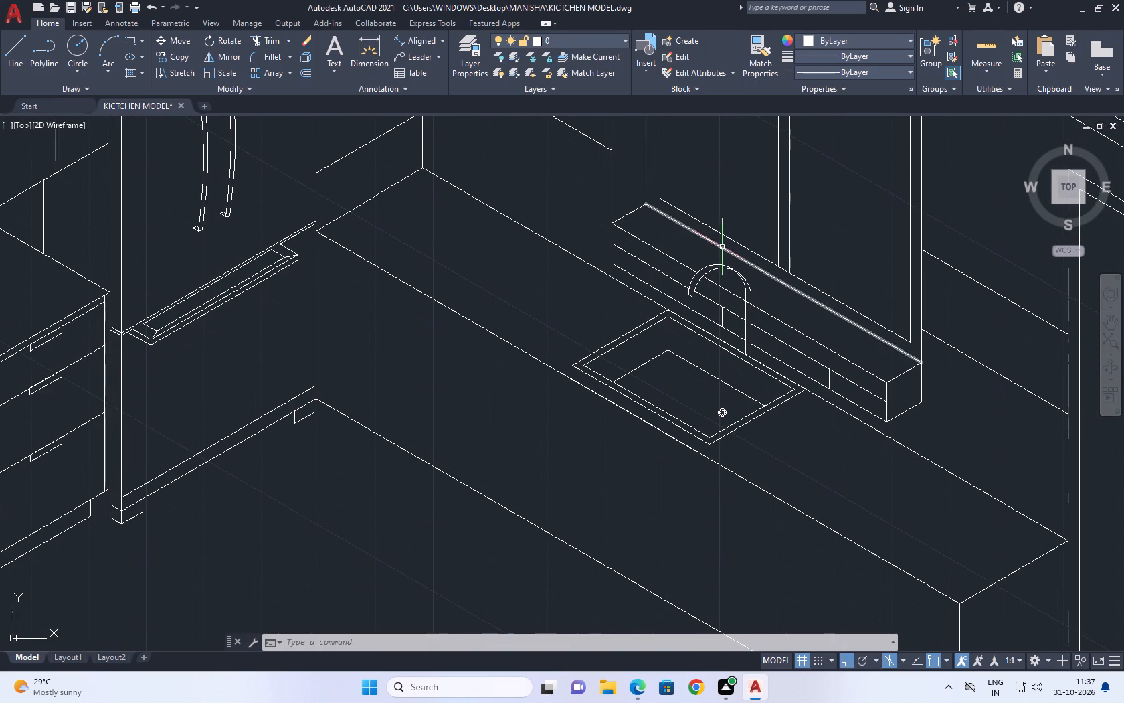
pyautogui.moveTo(741, 292); pyautogui.dragTo(747, 293, button='middle')
pyautogui.moveTo(768, 334); pyautogui.dragTo(705, 352, button='middle')
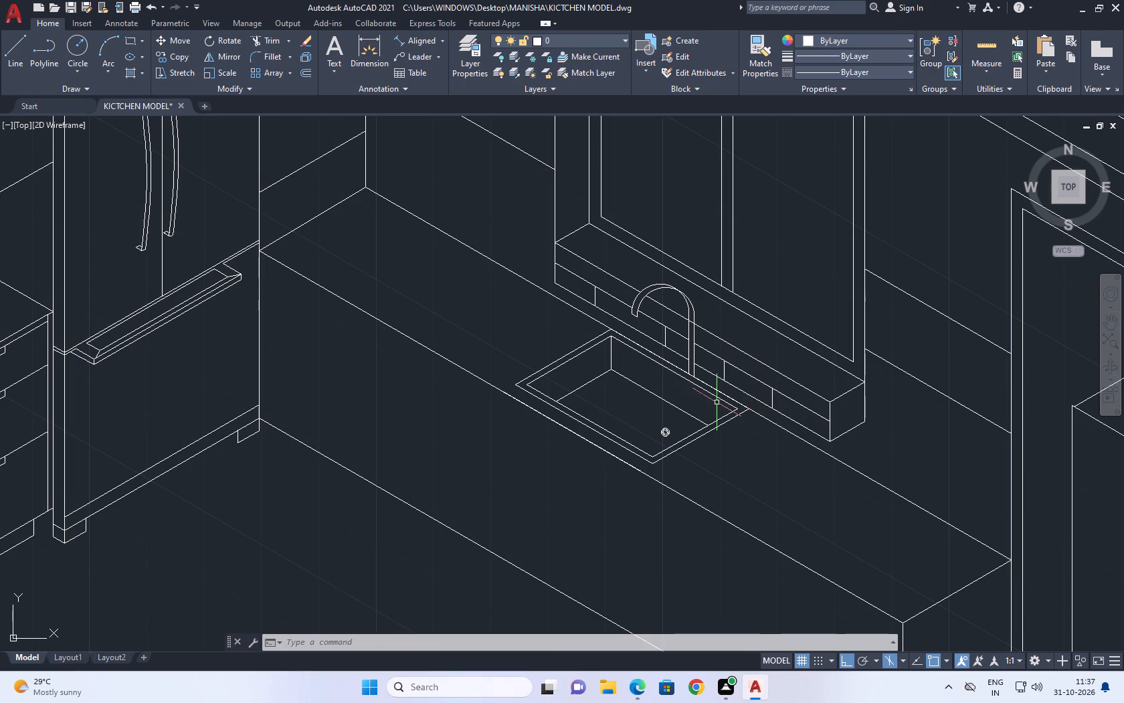
# Draw a short 30° line back from the neck's right edge at the lower ledge line, then a vertical line down past the counter edge.
pyautogui.click(5, 48)
pyautogui.scroll(3, 702, 382)
pyautogui.scroll(1, 669, 325)
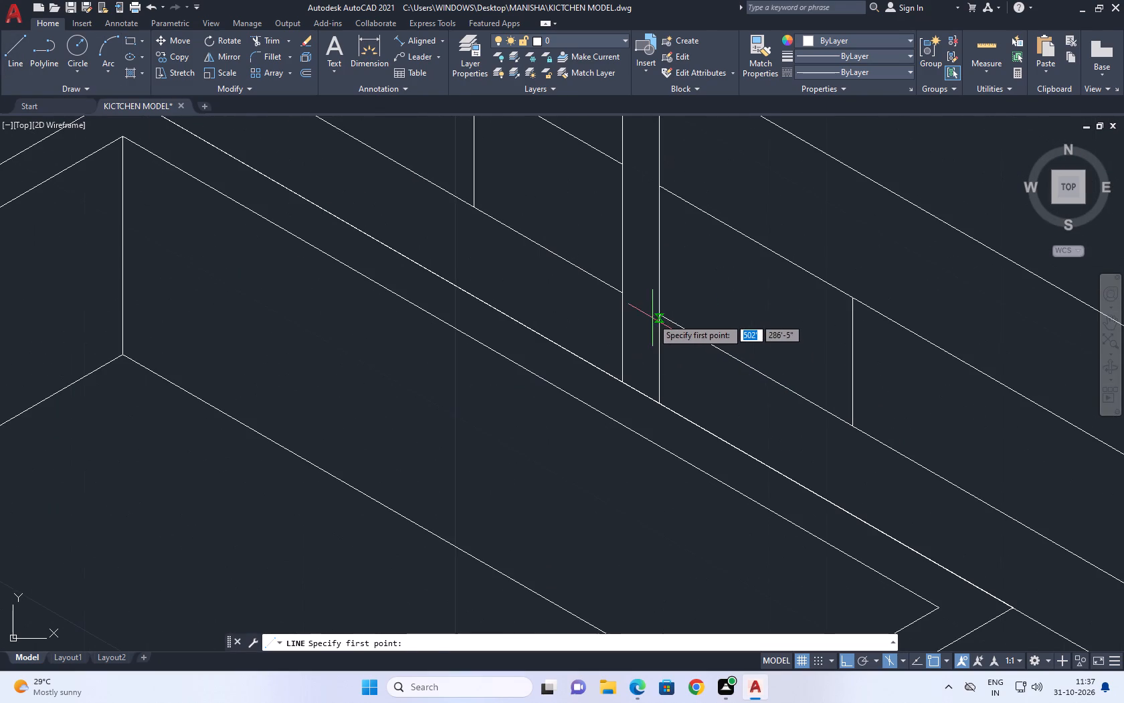
pyautogui.click(660, 311)
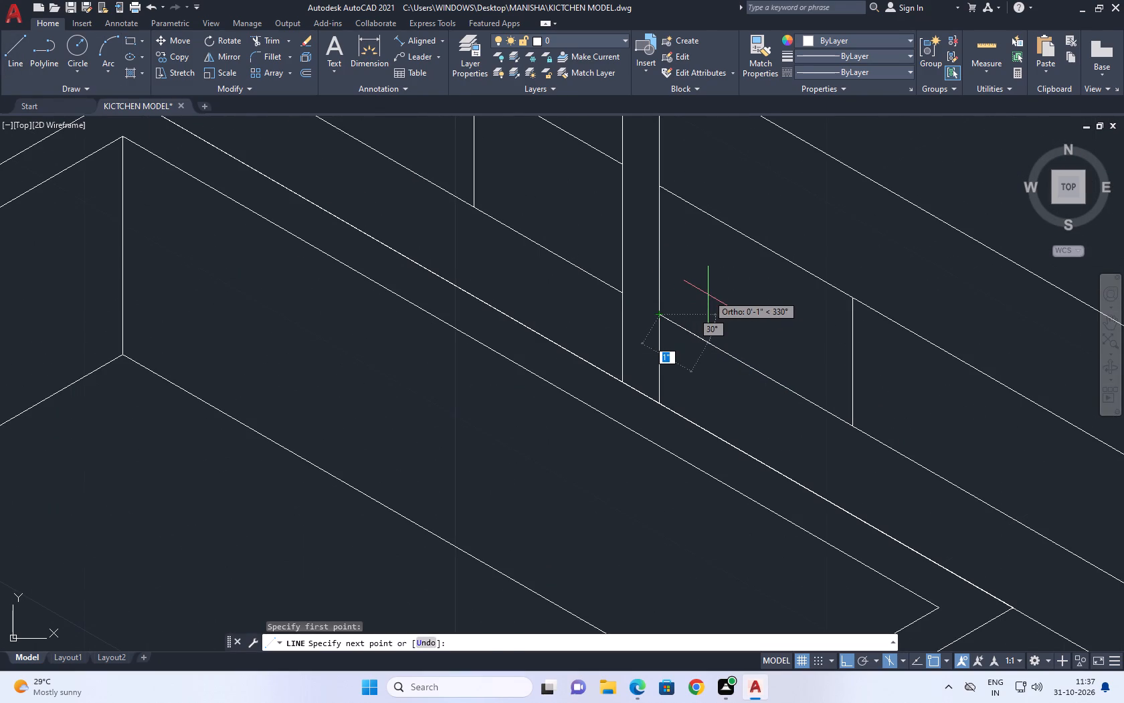
pyautogui.press('F5')
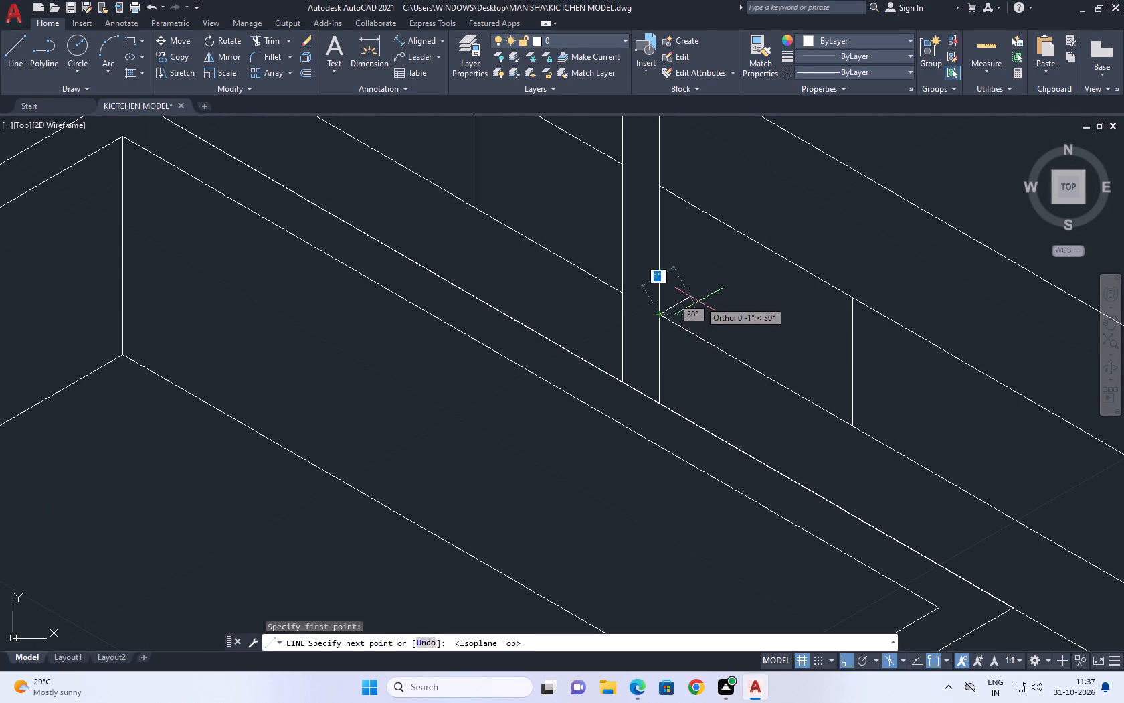
pyautogui.click(692, 309)
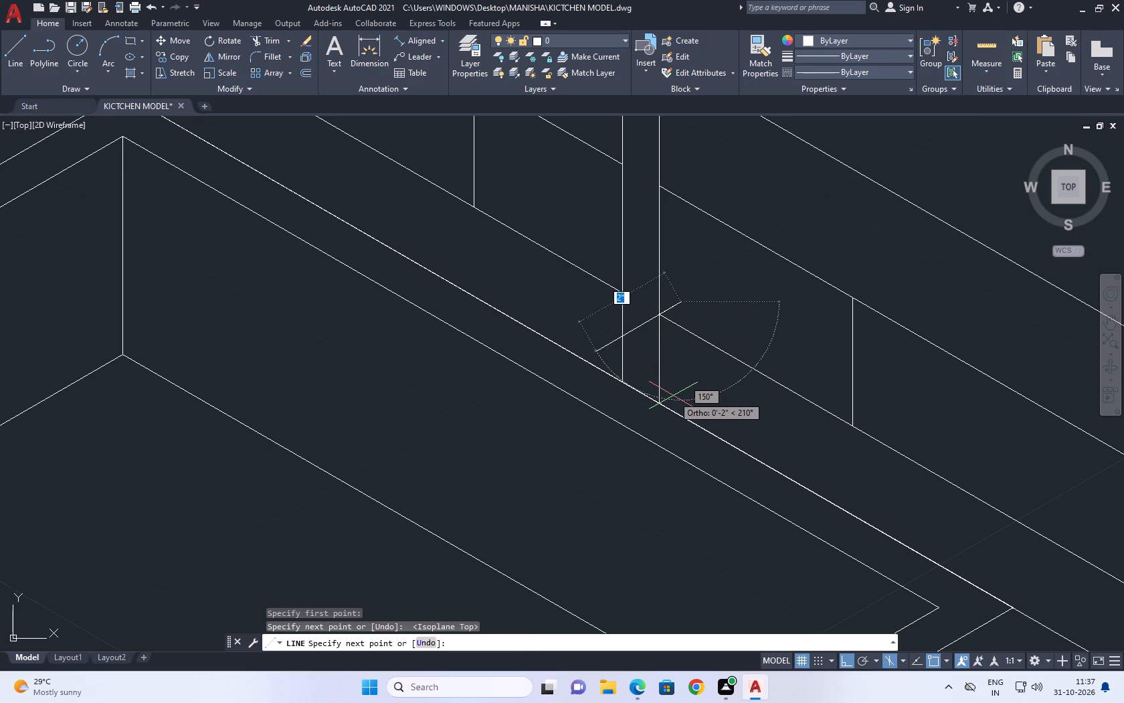
pyautogui.press('F5')
pyautogui.click(680, 428)
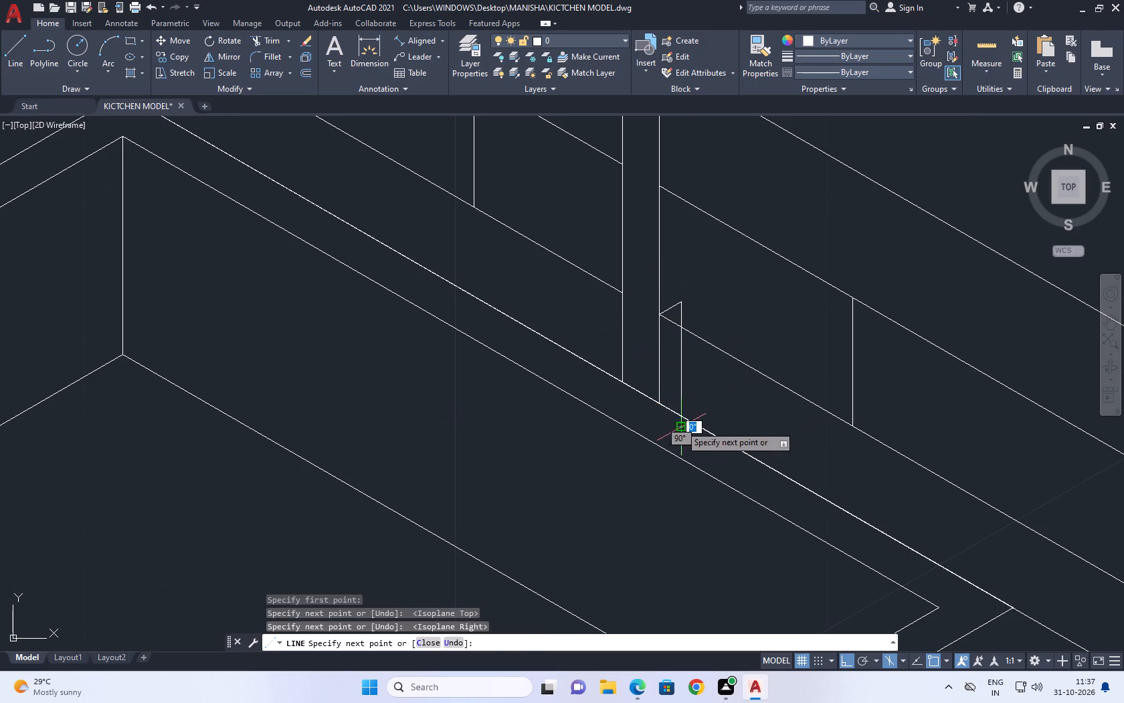
pyautogui.rightClick(701, 392)
pyautogui.click(729, 418)
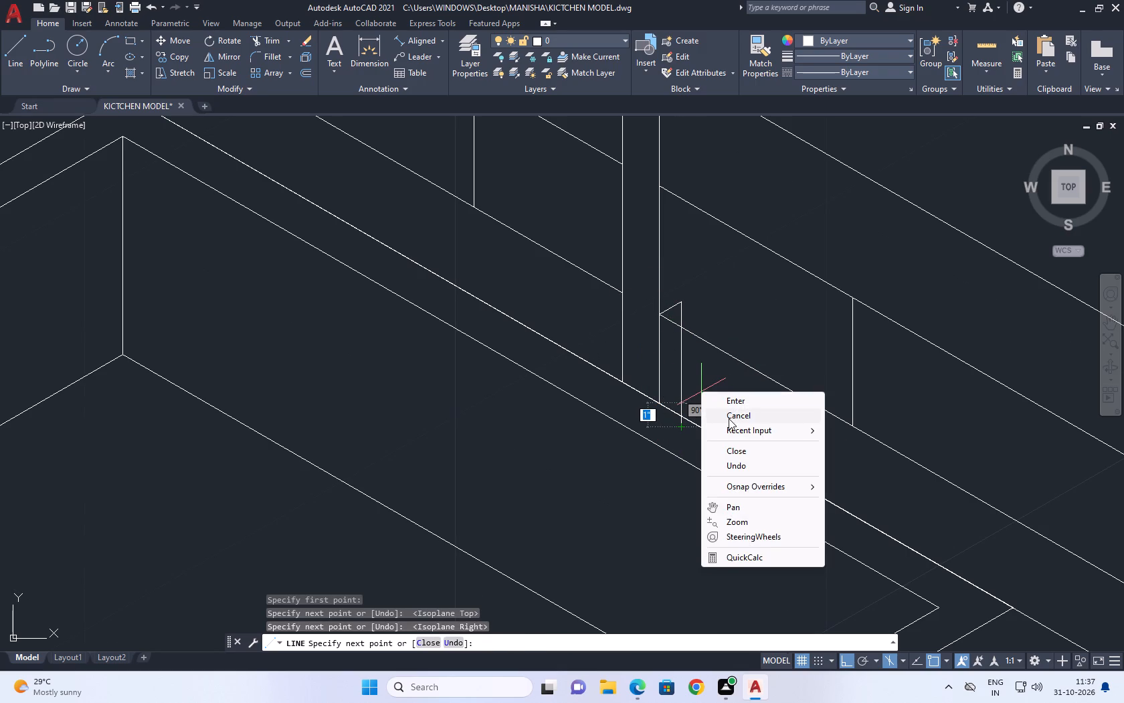
# Trim the ledge line inside the new side outline and the vertical line's overhang below the counter's back edge.
pyautogui.click(266, 42)
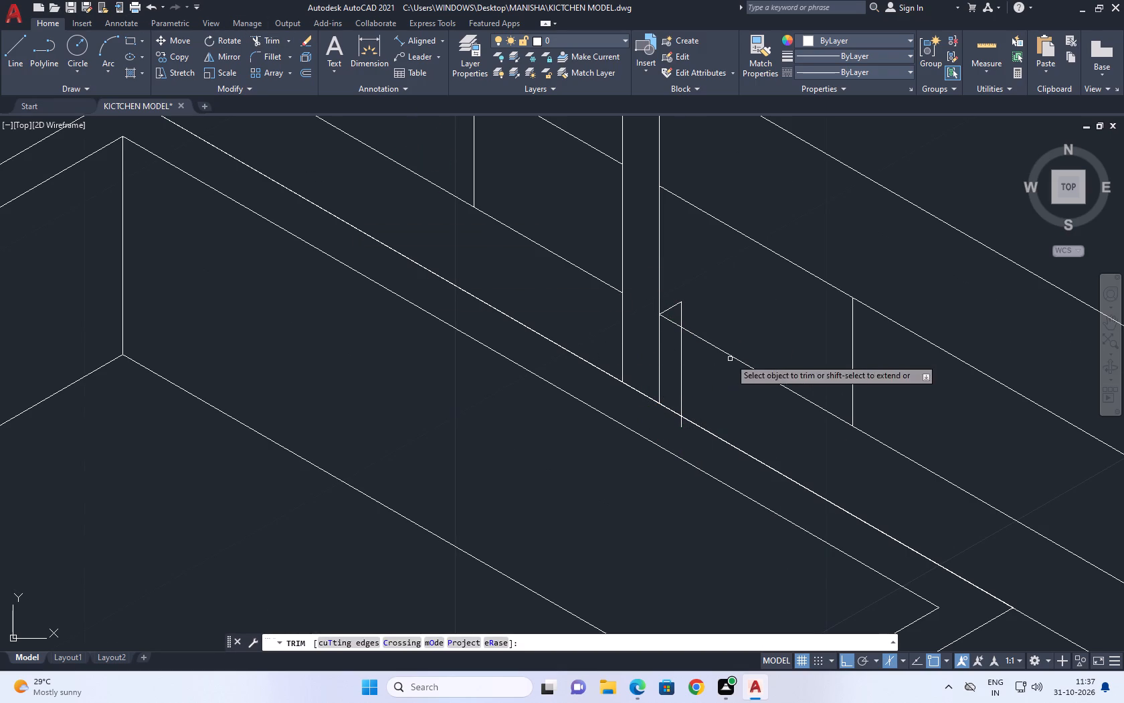
pyautogui.click(671, 321)
pyautogui.click(680, 424)
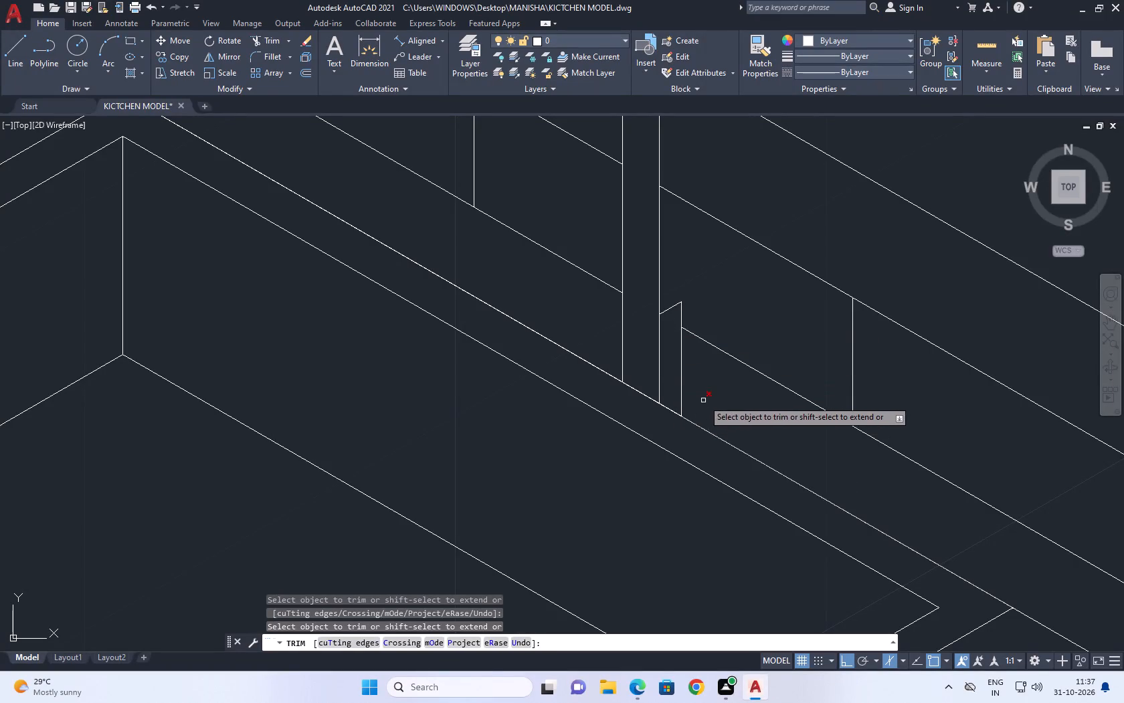
pyautogui.rightClick(703, 398)
pyautogui.click(723, 415)
pyautogui.scroll(-2, 660, 375)
pyautogui.moveTo(724, 332); pyautogui.dragTo(689, 354, button='middle')
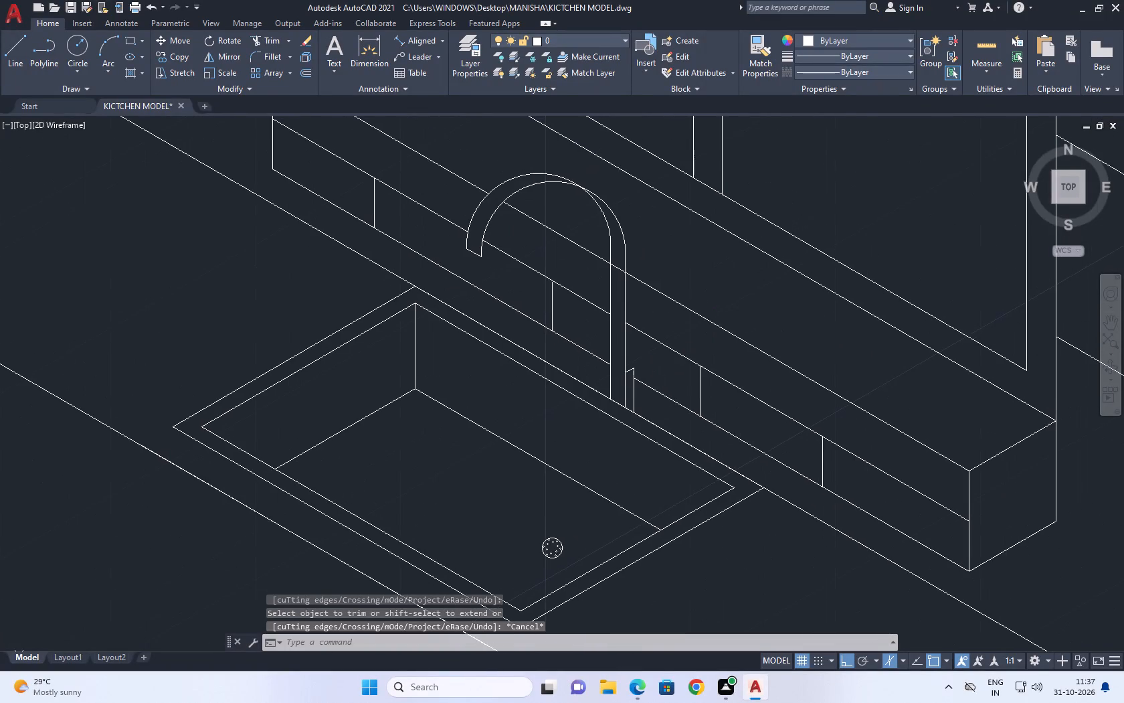
pyautogui.moveTo(689, 354); pyautogui.dragTo(688, 356, button='middle')
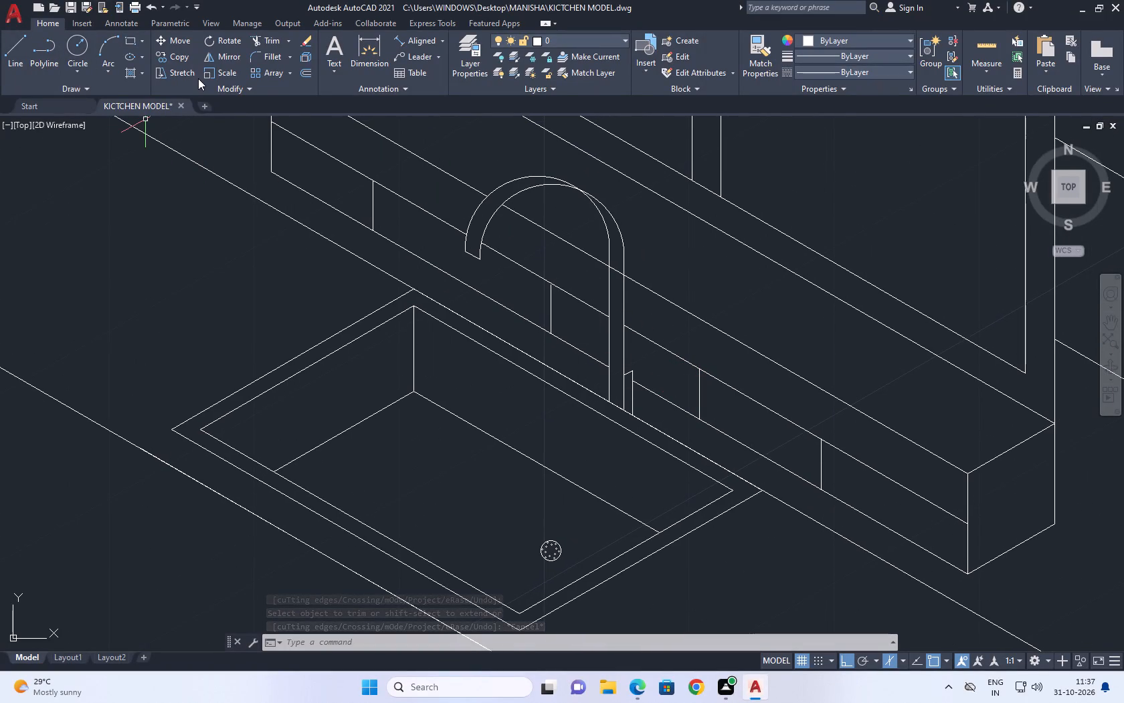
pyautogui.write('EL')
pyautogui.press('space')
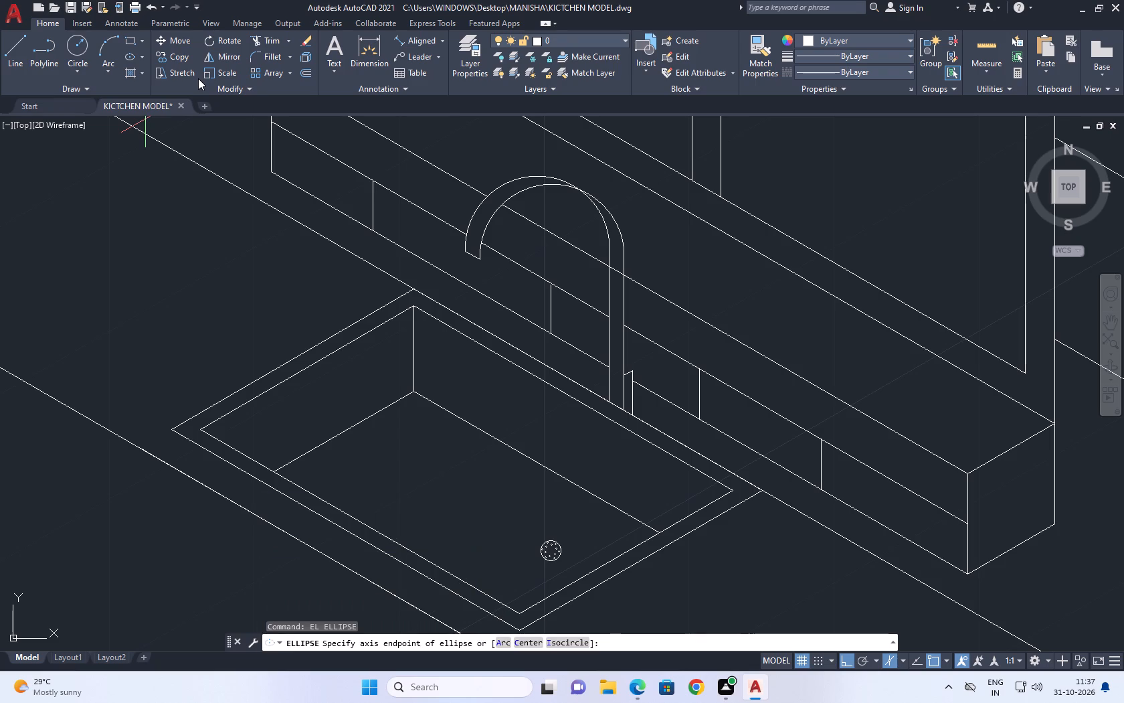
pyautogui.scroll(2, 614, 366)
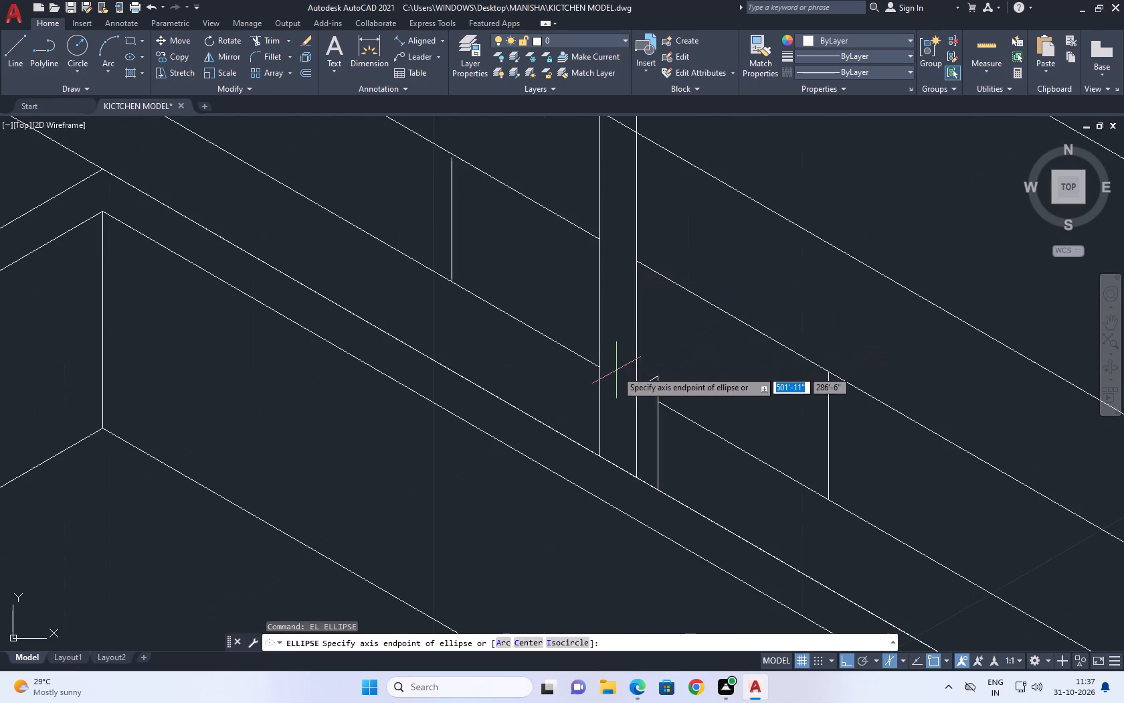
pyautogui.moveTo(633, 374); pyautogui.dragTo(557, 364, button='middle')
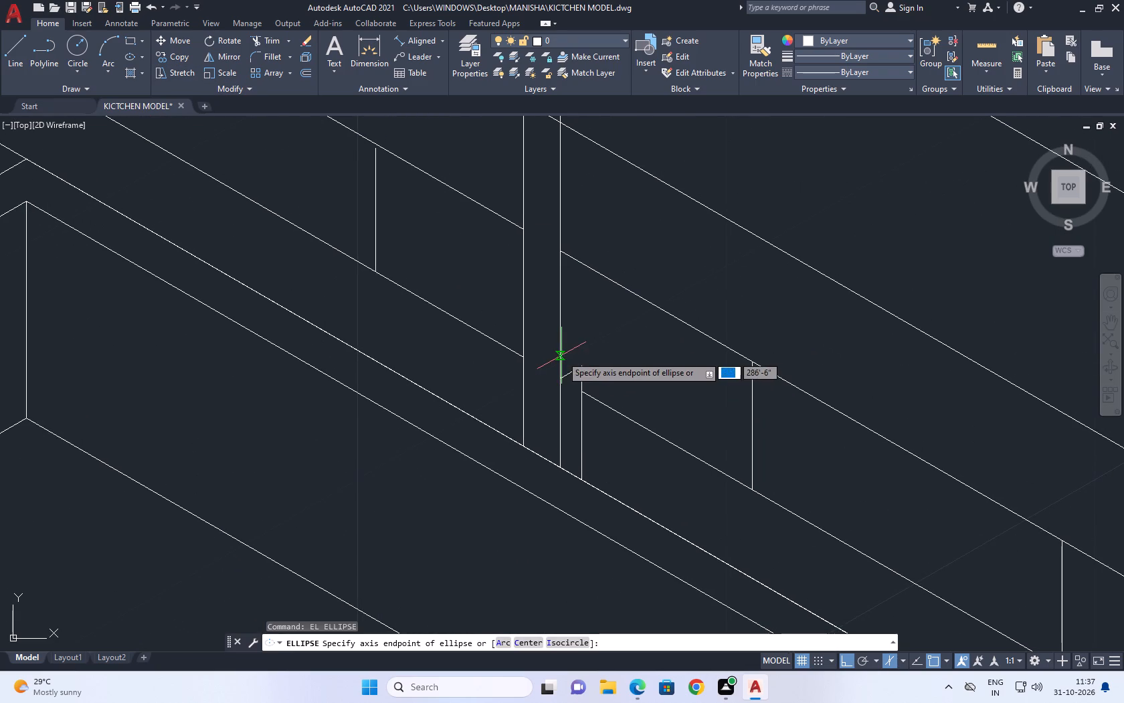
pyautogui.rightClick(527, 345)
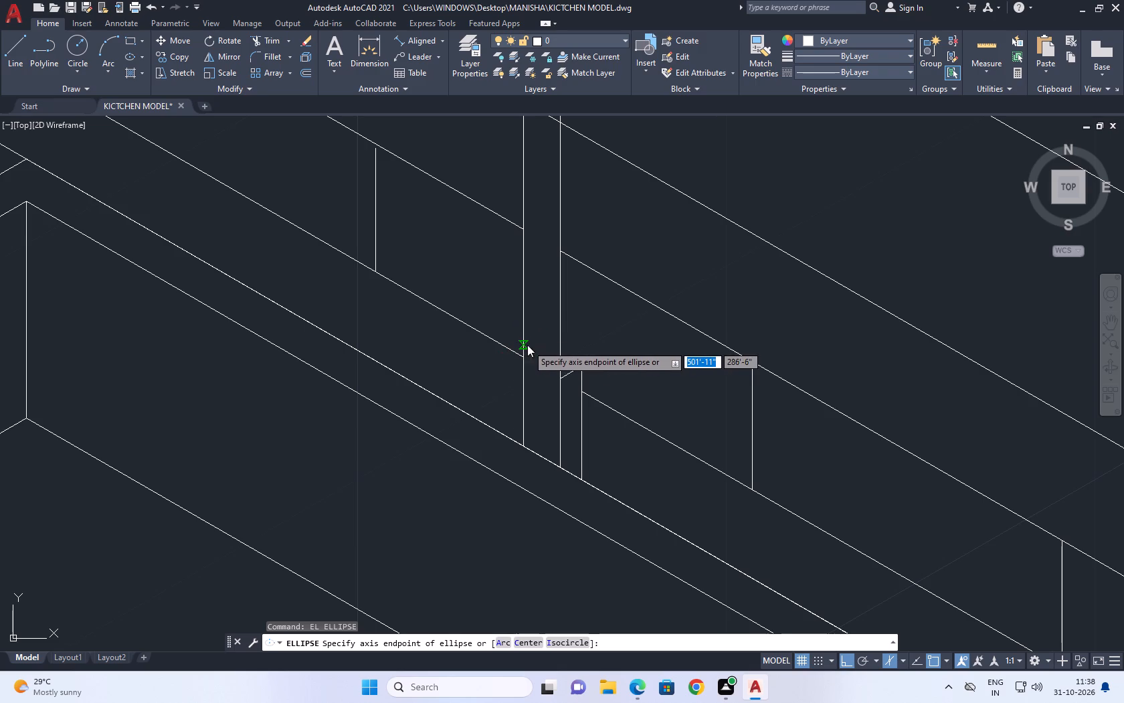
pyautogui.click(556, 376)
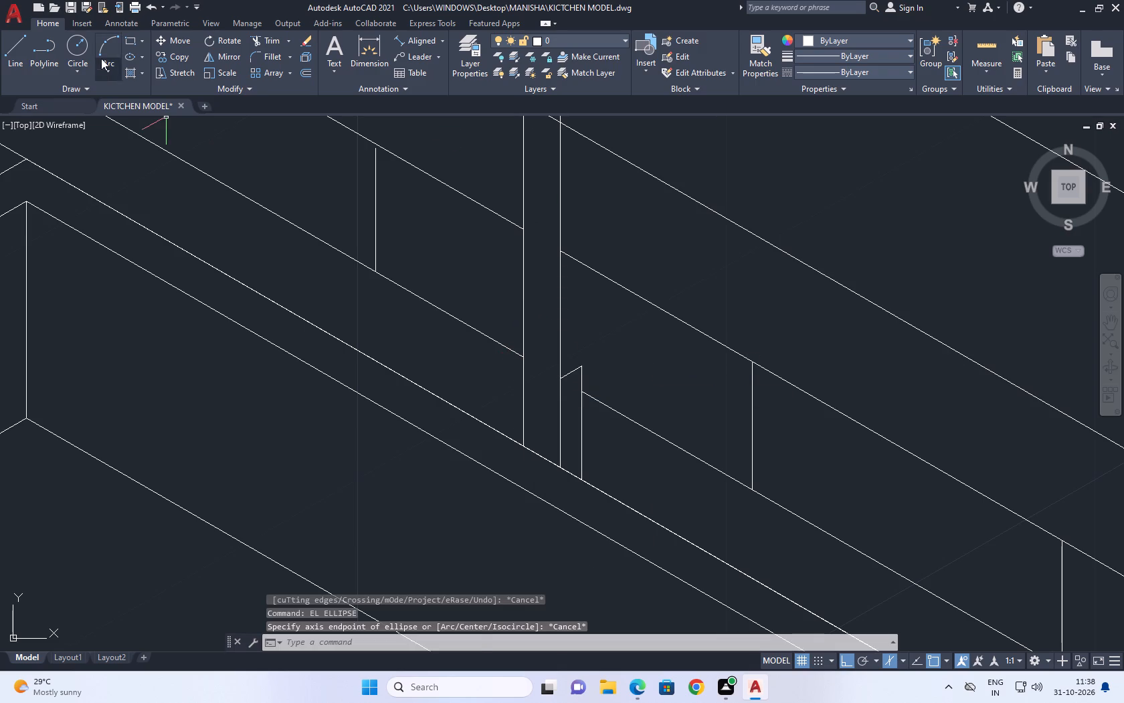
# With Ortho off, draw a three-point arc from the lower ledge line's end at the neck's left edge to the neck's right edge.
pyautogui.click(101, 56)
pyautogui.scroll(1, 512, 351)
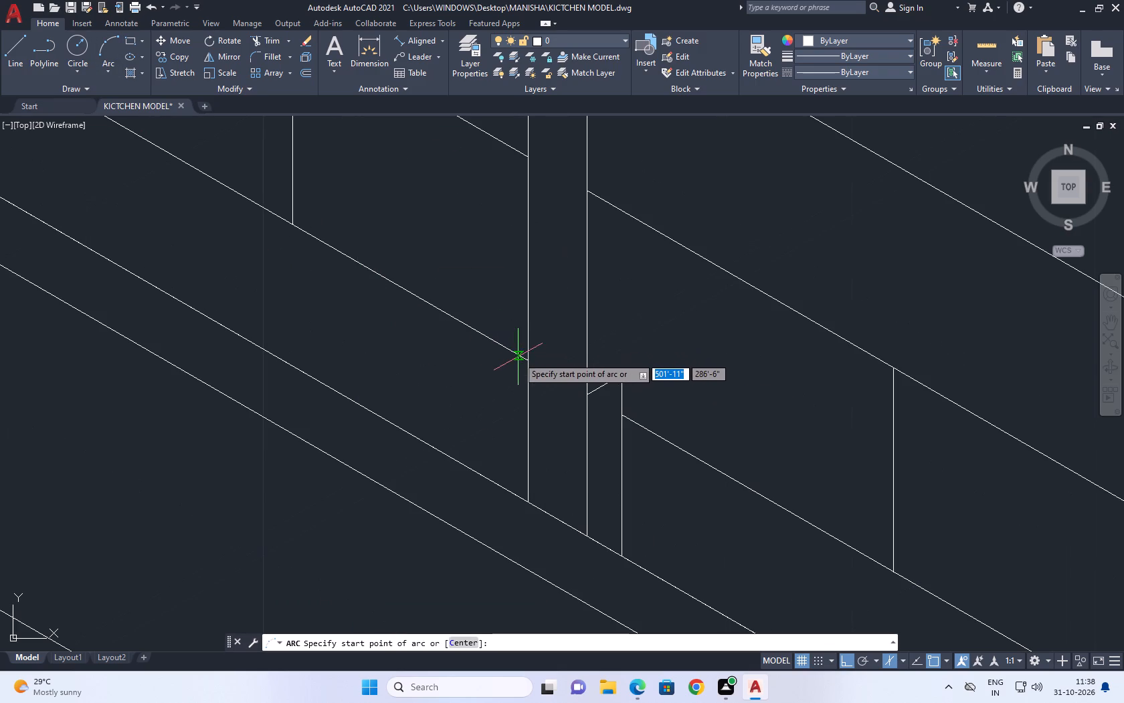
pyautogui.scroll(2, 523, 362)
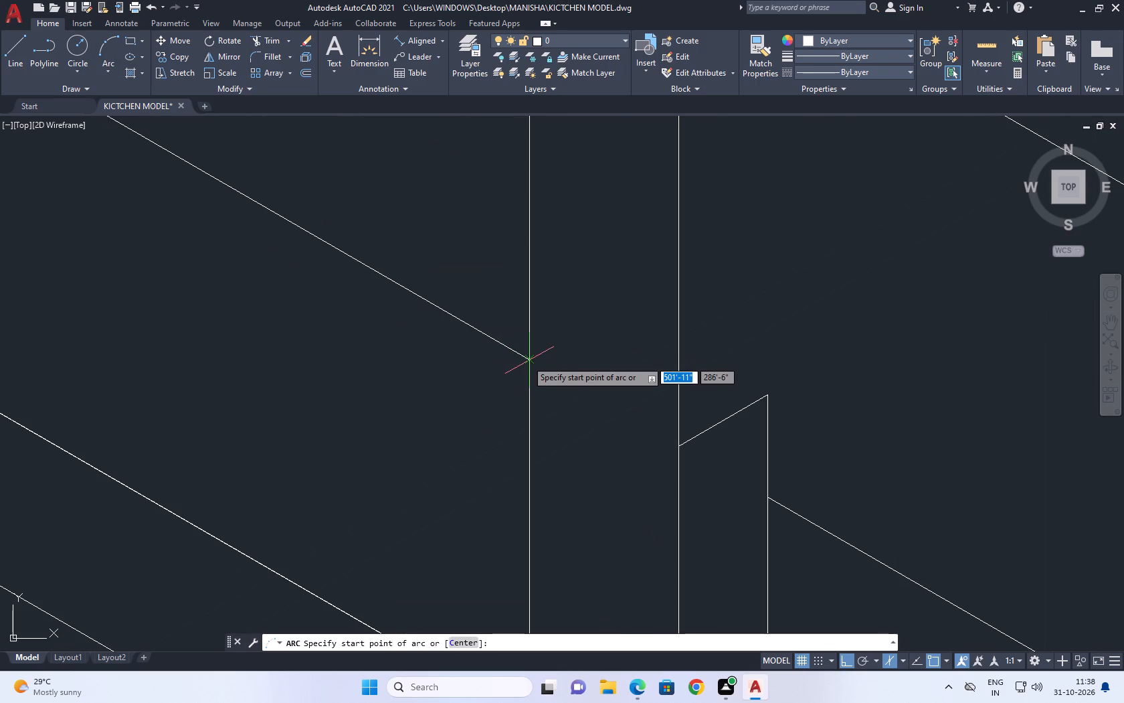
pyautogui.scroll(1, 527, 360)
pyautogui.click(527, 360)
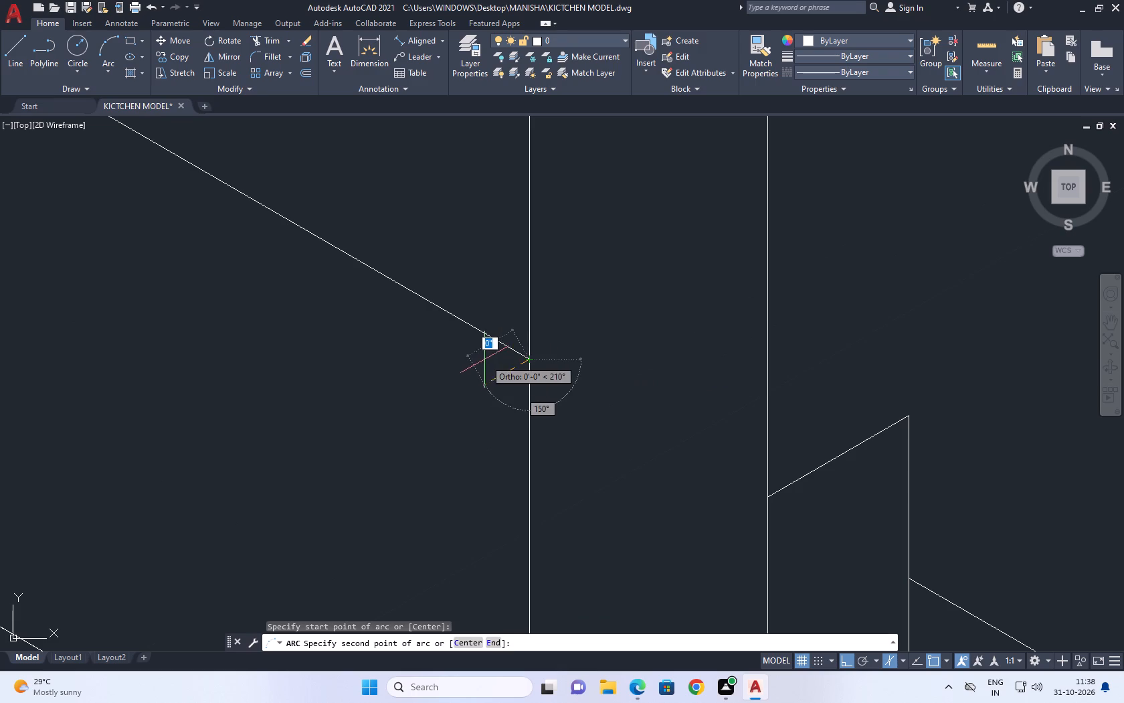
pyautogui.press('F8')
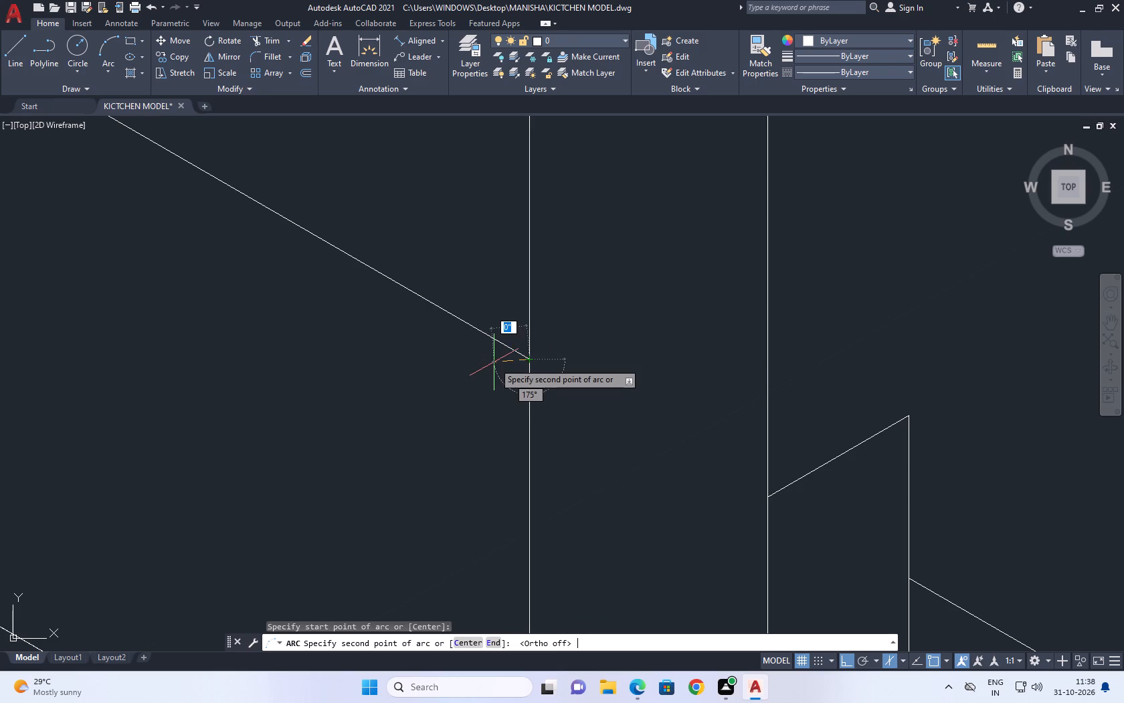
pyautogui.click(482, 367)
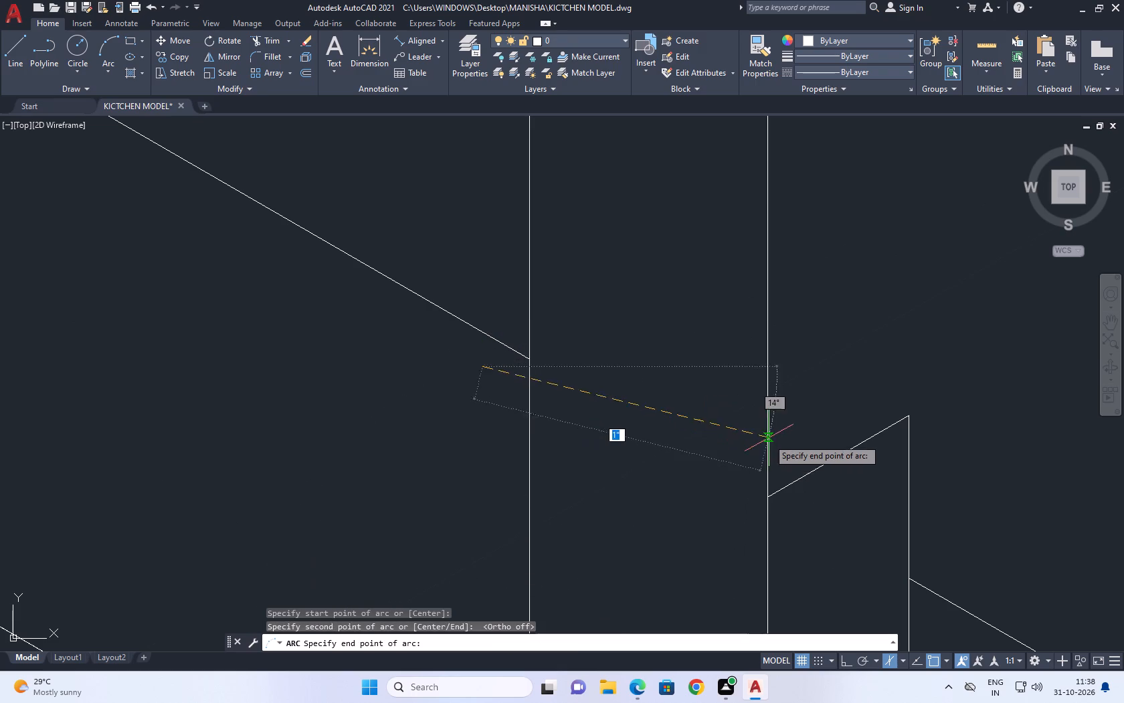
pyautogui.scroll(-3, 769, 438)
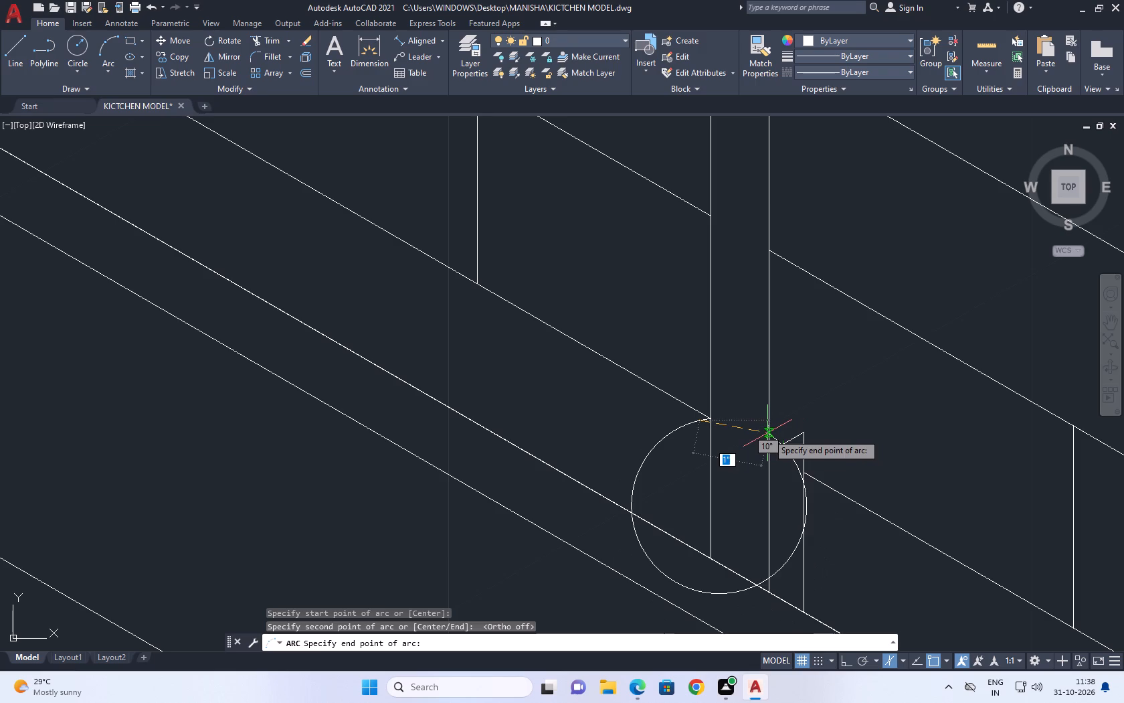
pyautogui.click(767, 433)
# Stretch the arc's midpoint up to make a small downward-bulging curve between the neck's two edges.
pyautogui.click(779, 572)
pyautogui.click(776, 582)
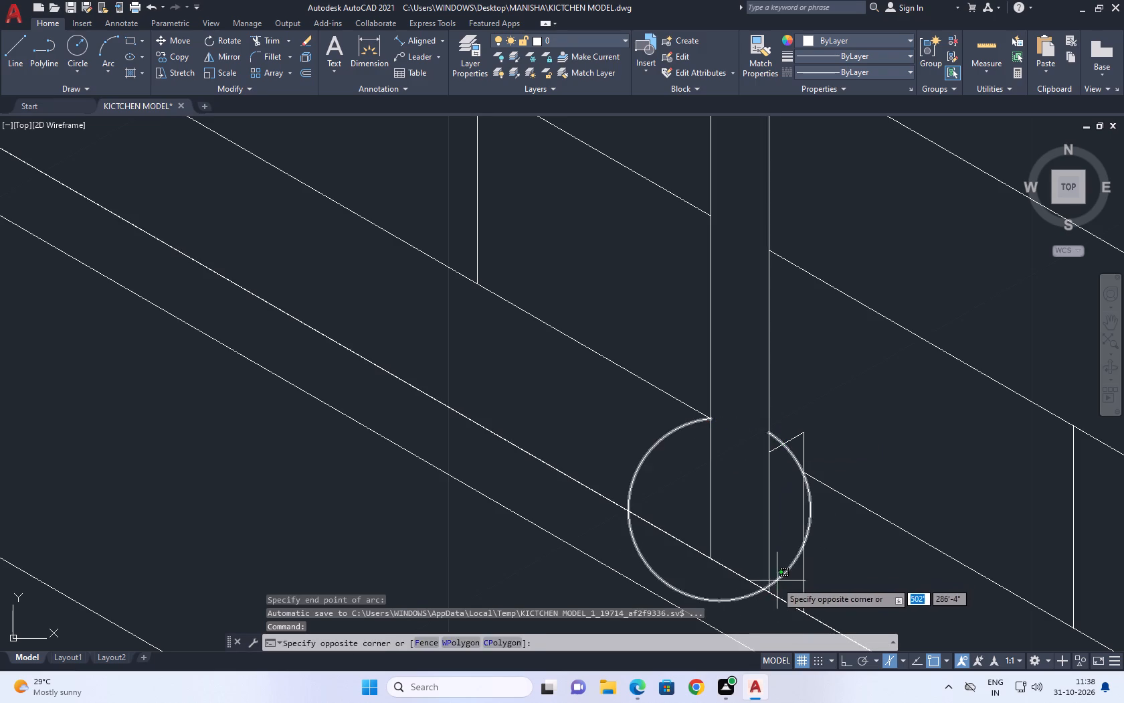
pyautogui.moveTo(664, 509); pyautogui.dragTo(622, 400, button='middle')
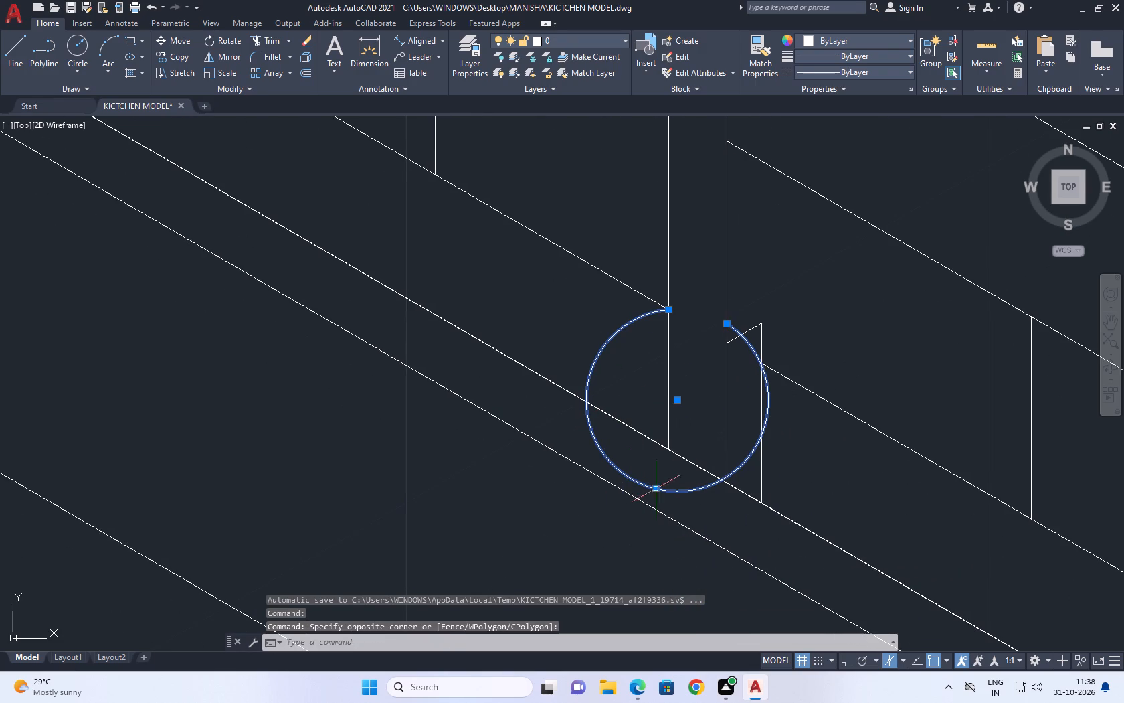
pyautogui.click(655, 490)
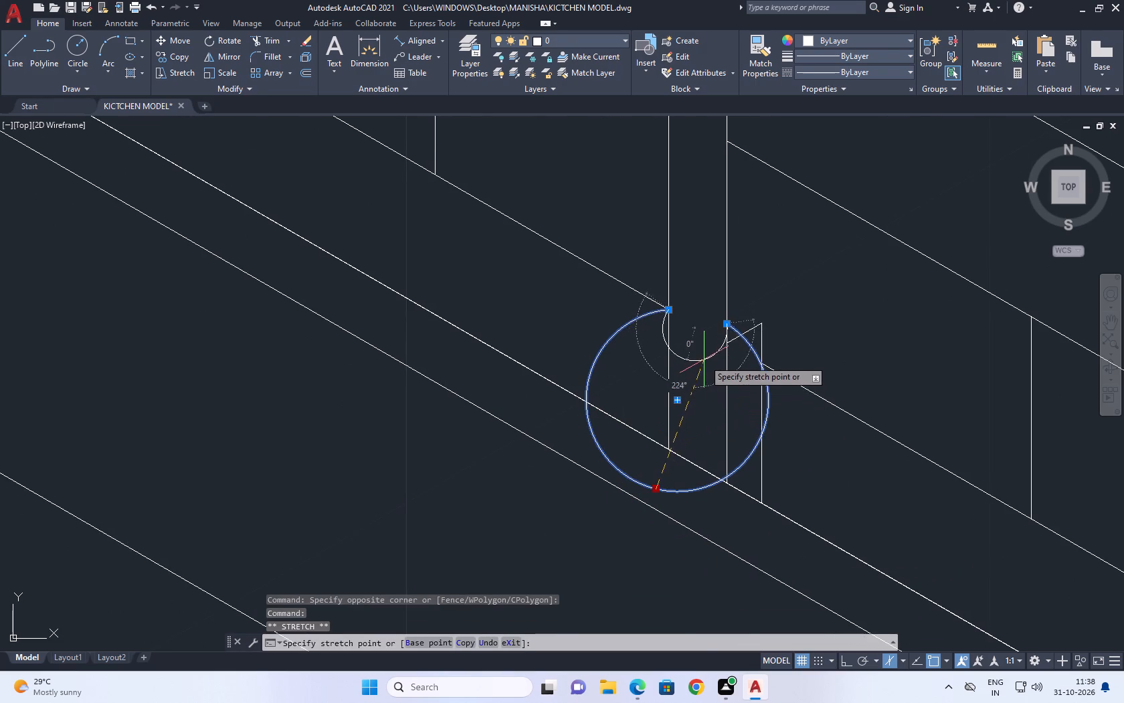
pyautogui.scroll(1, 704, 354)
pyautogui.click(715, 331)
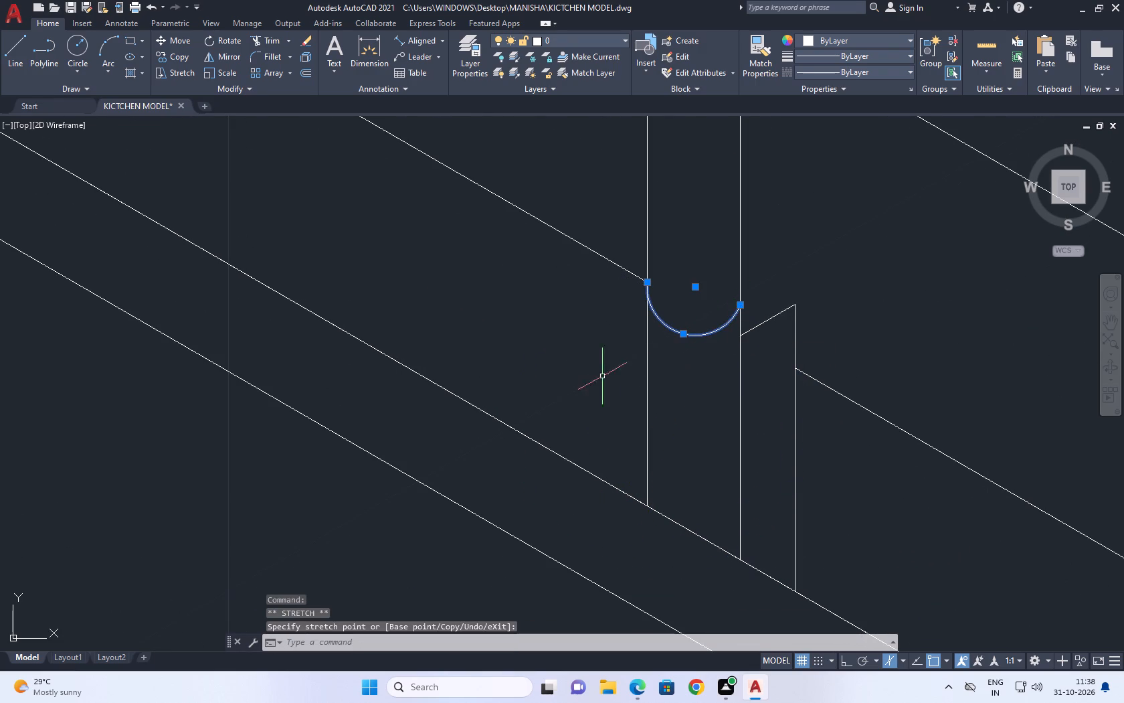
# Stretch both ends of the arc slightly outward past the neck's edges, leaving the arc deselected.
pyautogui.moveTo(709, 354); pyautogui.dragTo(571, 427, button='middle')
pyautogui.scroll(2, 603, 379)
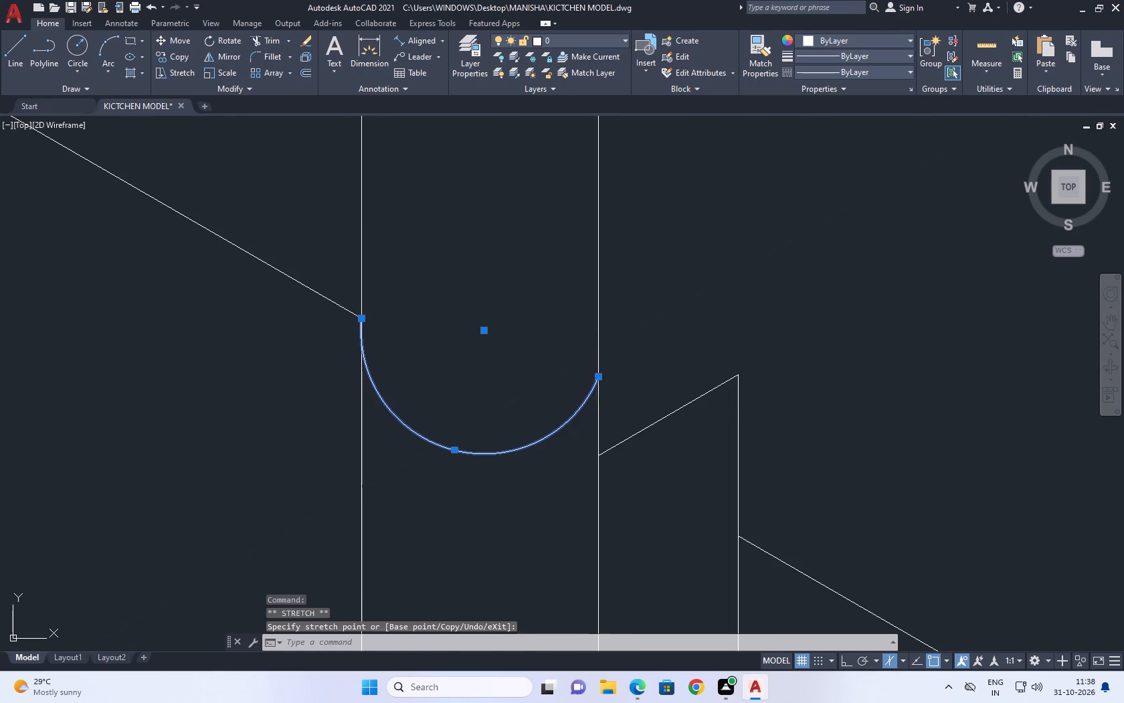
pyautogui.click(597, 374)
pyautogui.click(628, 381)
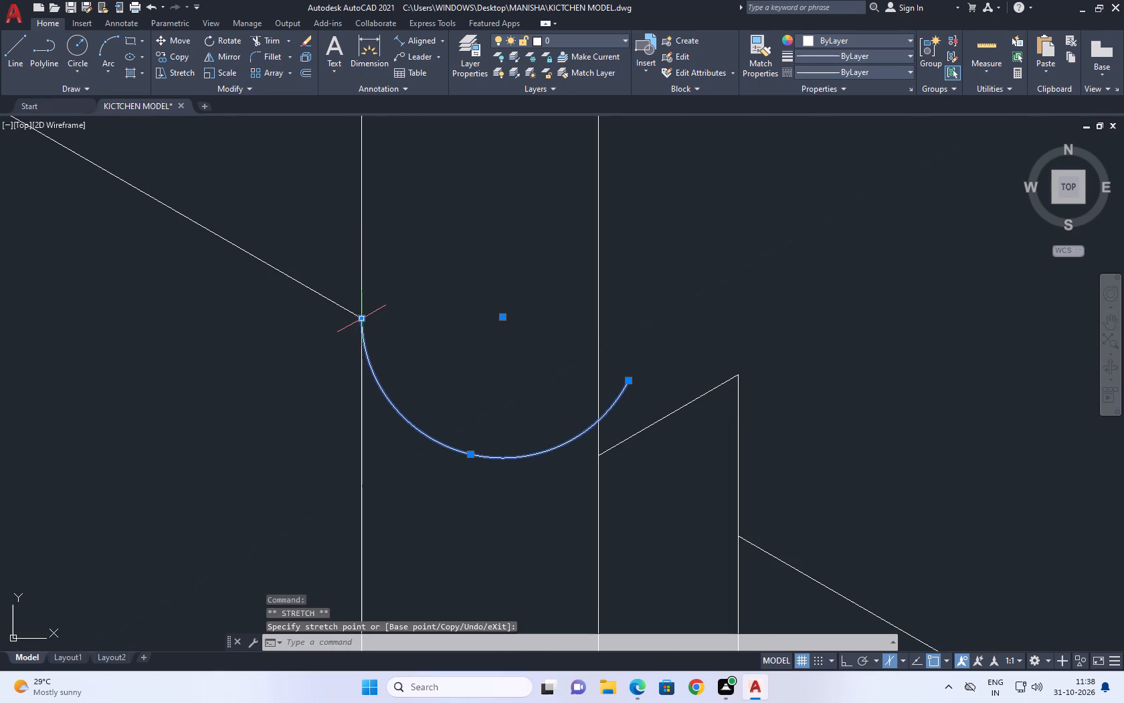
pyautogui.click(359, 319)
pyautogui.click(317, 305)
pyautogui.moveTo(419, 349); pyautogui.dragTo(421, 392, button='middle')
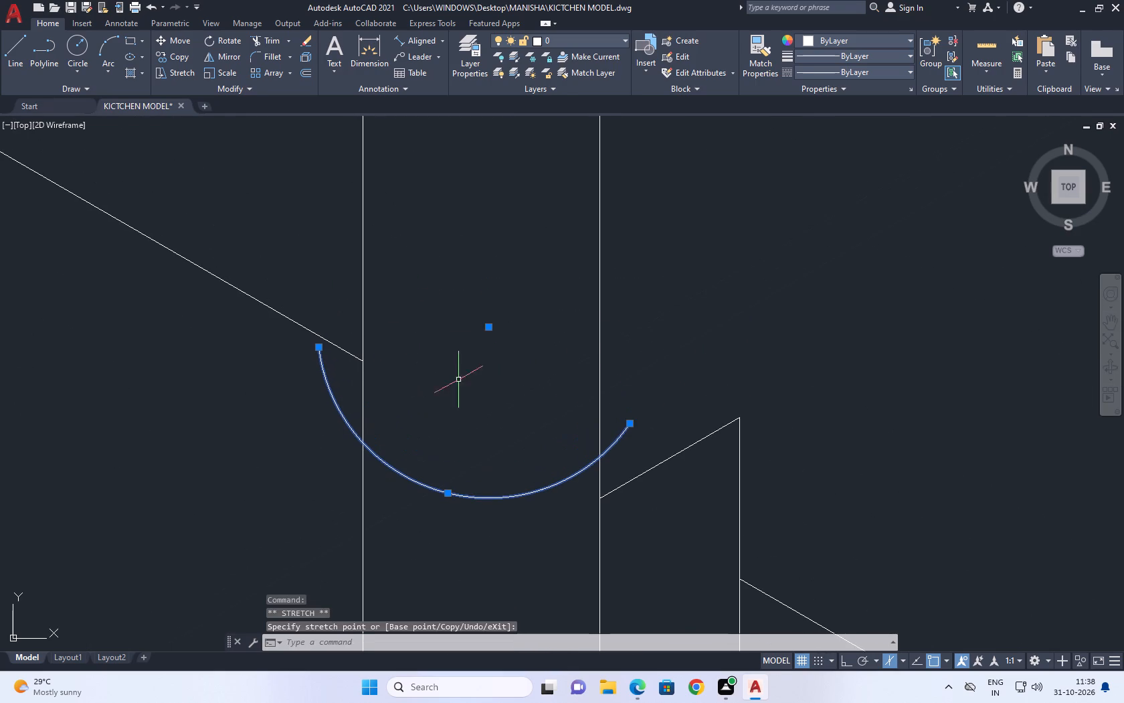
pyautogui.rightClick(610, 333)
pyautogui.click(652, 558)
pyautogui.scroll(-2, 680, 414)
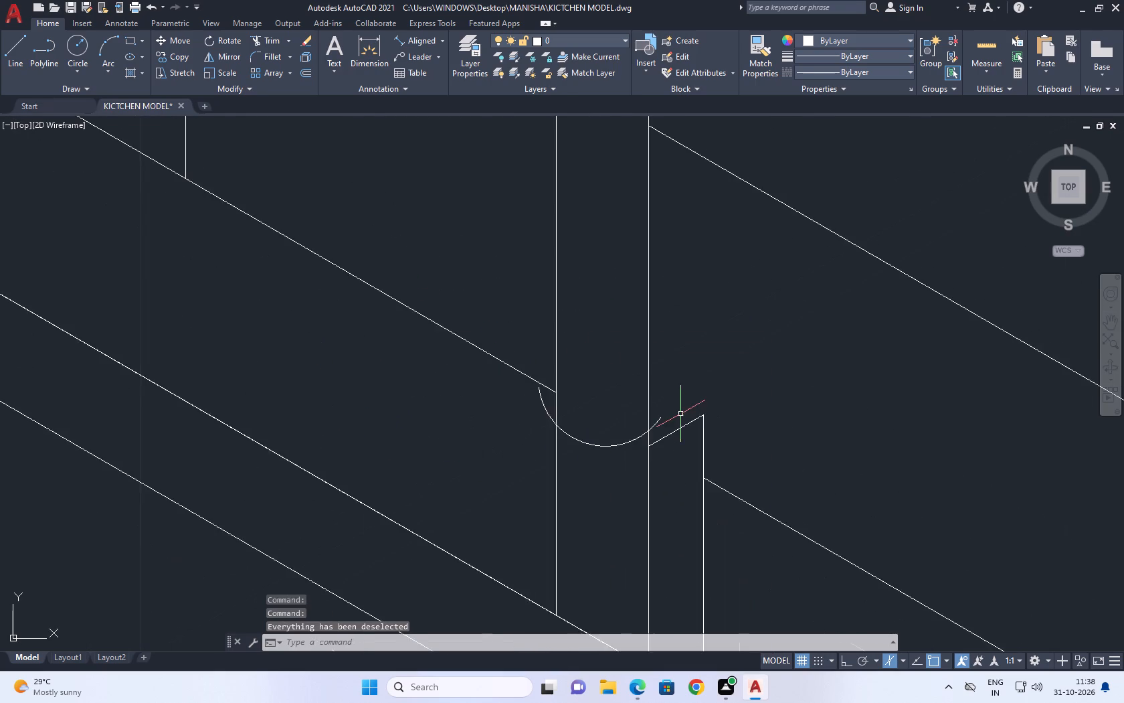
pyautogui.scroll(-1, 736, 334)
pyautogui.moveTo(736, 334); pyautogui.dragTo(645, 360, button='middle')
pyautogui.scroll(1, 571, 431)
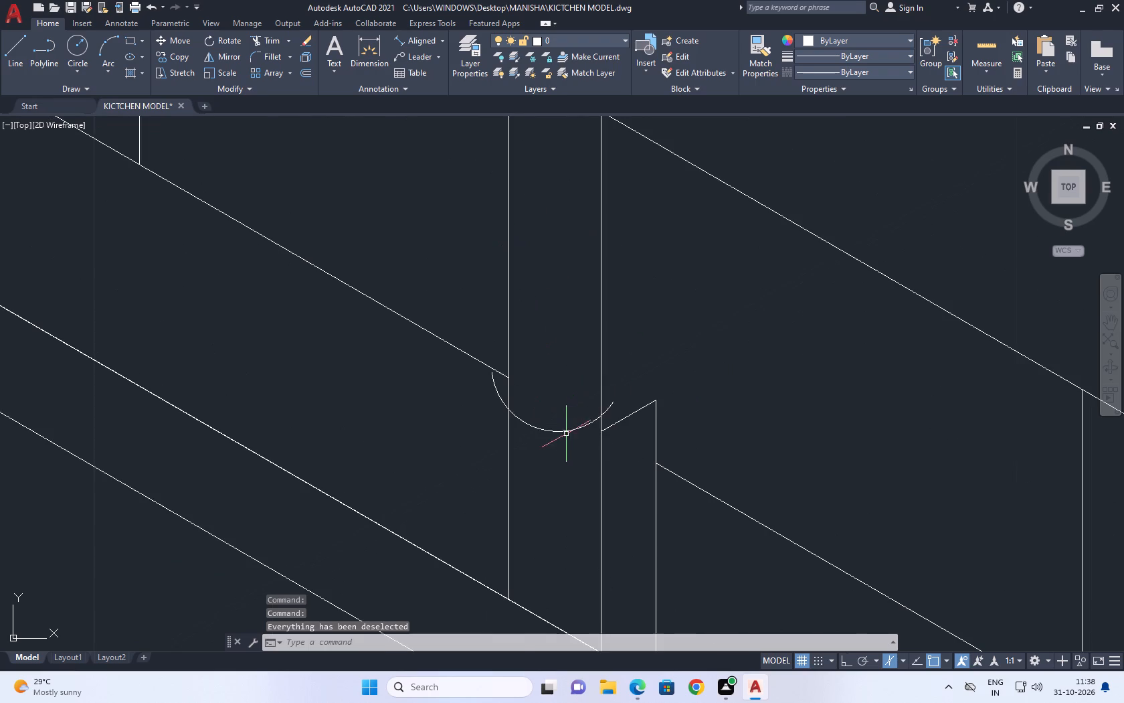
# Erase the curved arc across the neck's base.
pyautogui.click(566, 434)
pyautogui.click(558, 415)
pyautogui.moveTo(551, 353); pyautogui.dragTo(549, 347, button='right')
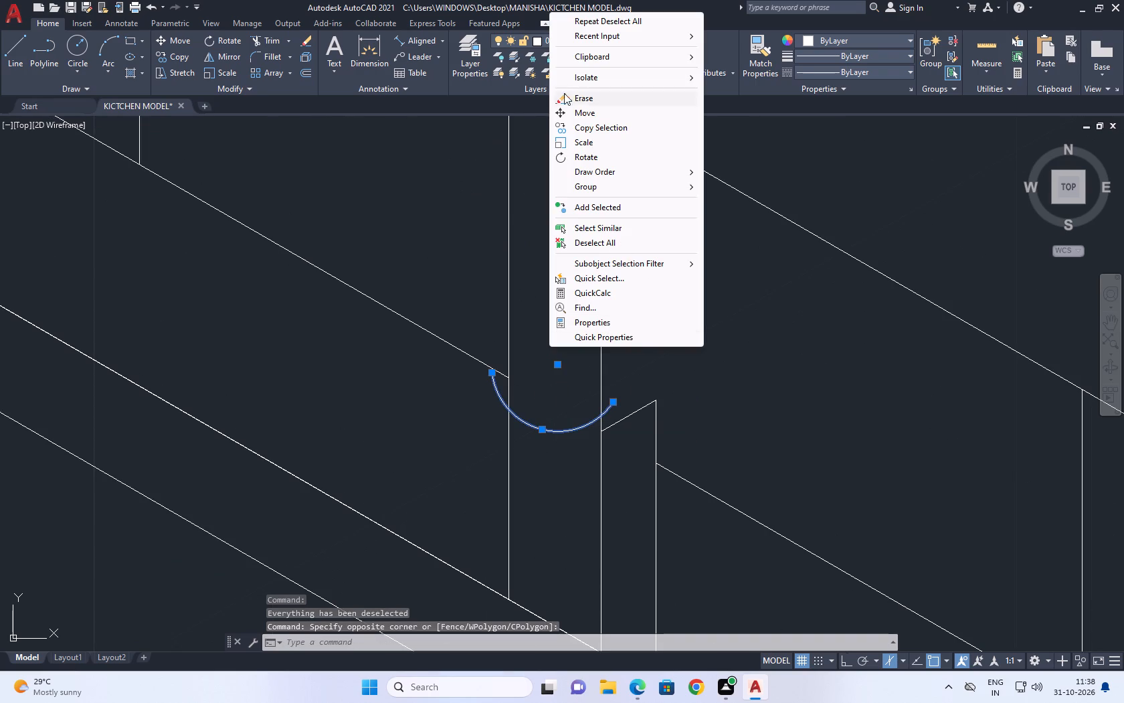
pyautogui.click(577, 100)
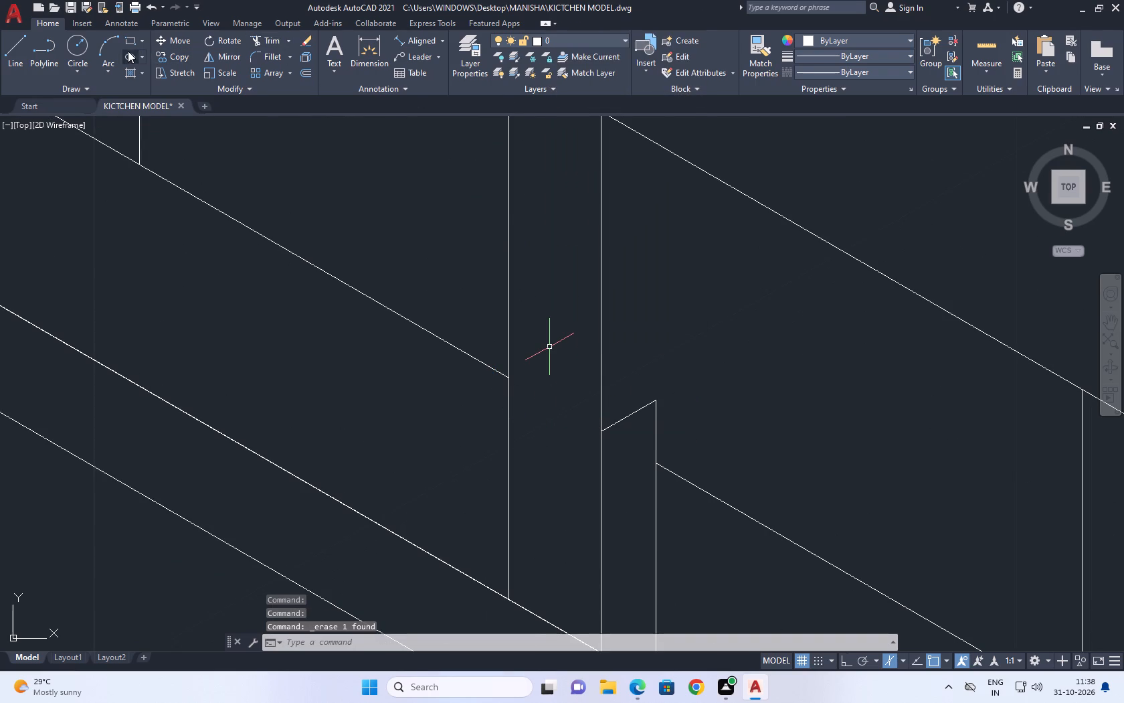
# Draw a small tilted ellipse centred between the neck's edges near the lower ledge line, its long axis sloping down to the right.
pyautogui.click(128, 52)
pyautogui.scroll(1, 571, 408)
pyautogui.click(564, 377)
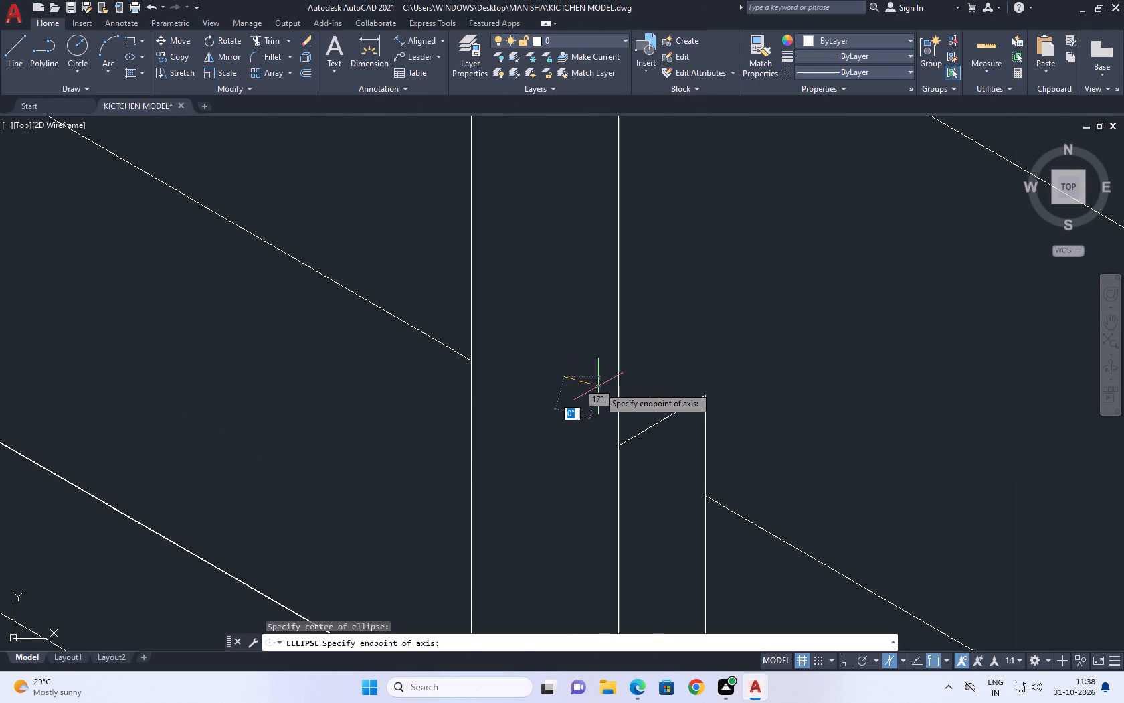
pyautogui.click(633, 395)
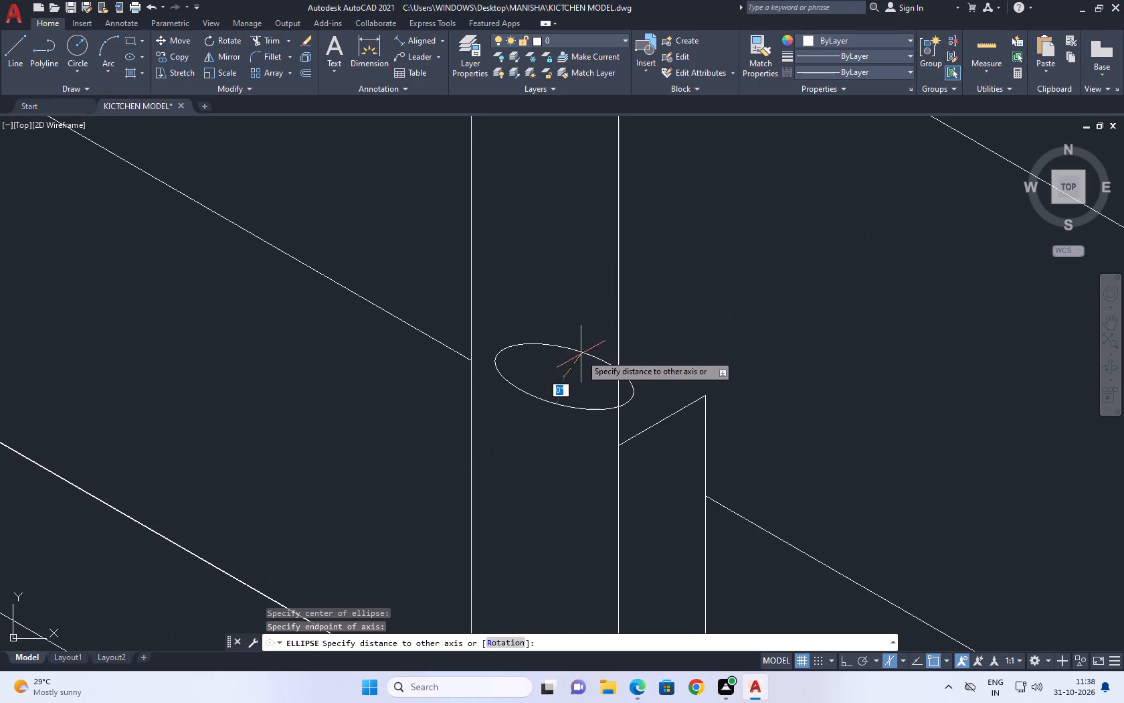
pyautogui.click(579, 356)
# Stretch the ellipse along both axes into a wider, rounder collar extending past both neck edges, then deselect it.
pyautogui.moveTo(569, 388); pyautogui.dragTo(562, 394)
pyautogui.click(543, 419)
pyautogui.click(559, 400)
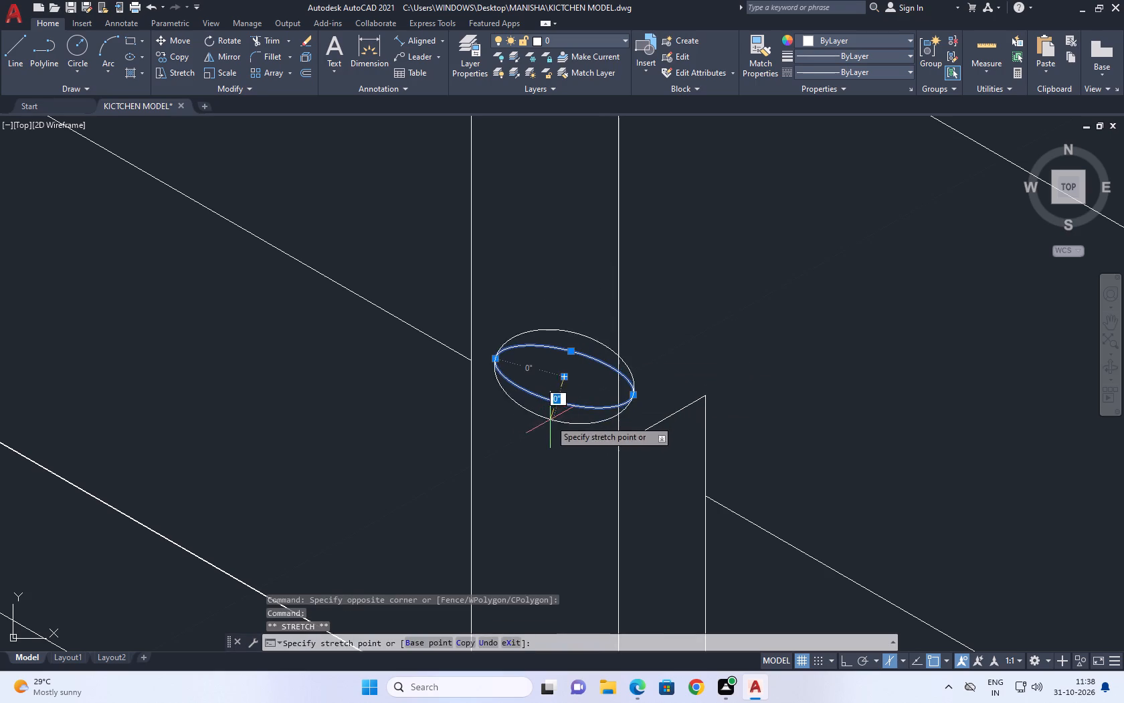
pyautogui.click(505, 412)
pyautogui.click(496, 359)
pyautogui.click(381, 342)
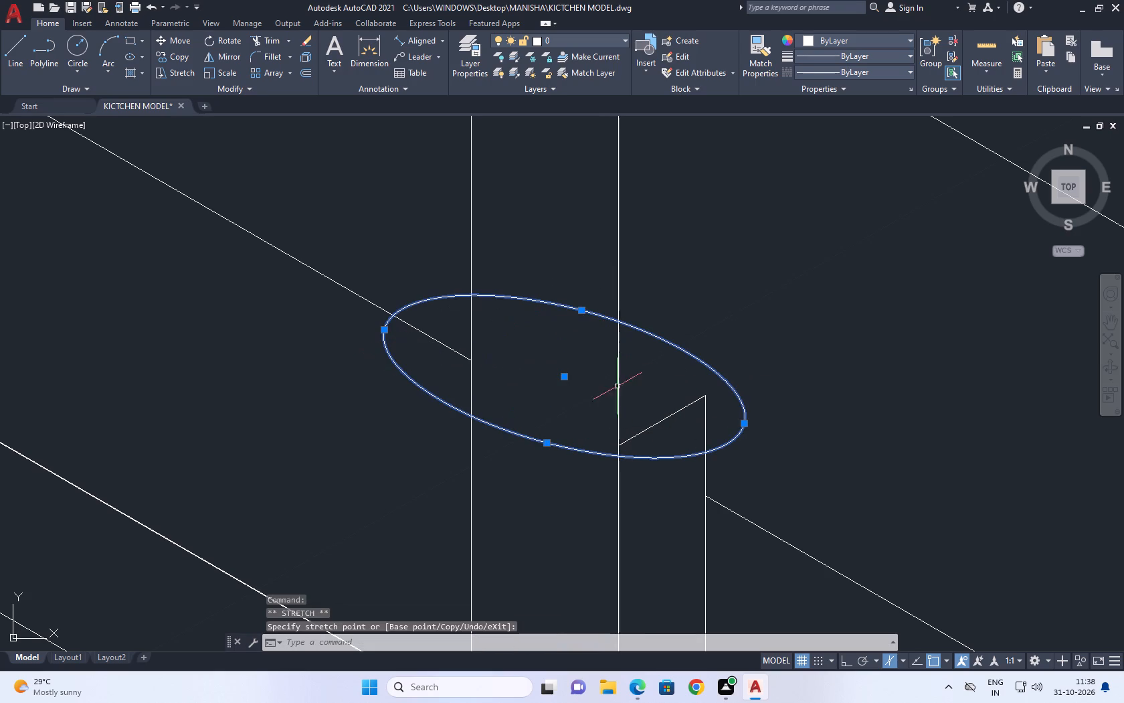
pyautogui.click(544, 441)
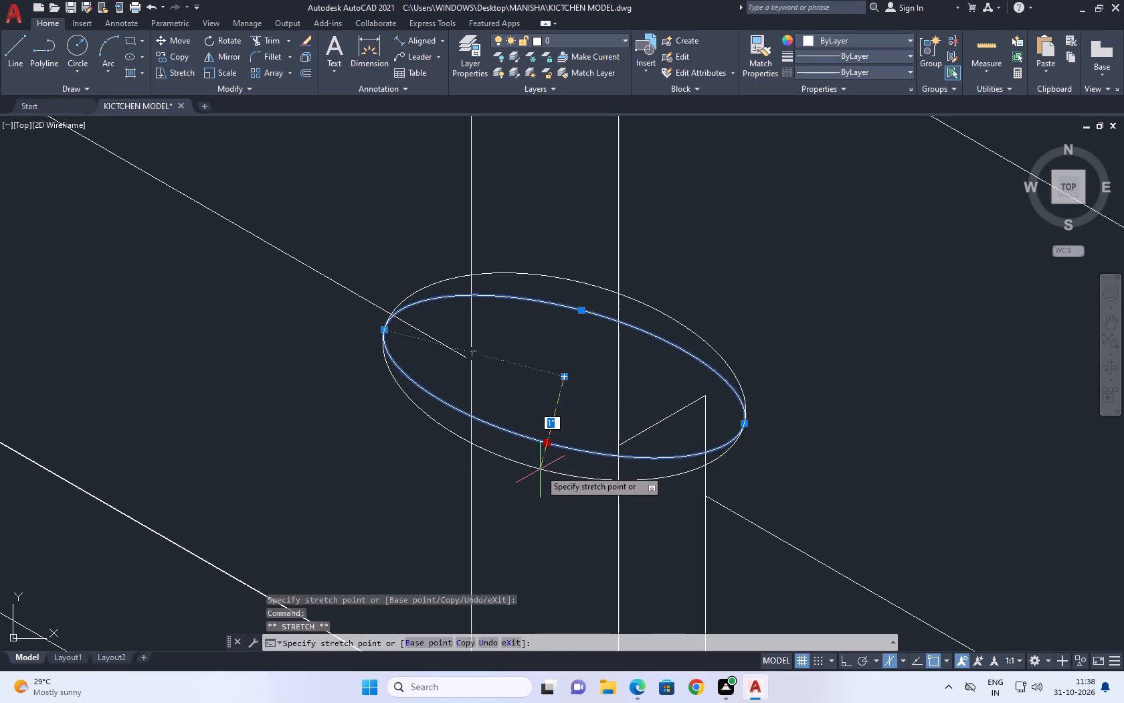
pyautogui.click(534, 482)
pyautogui.moveTo(567, 354); pyautogui.dragTo(551, 463, button='middle')
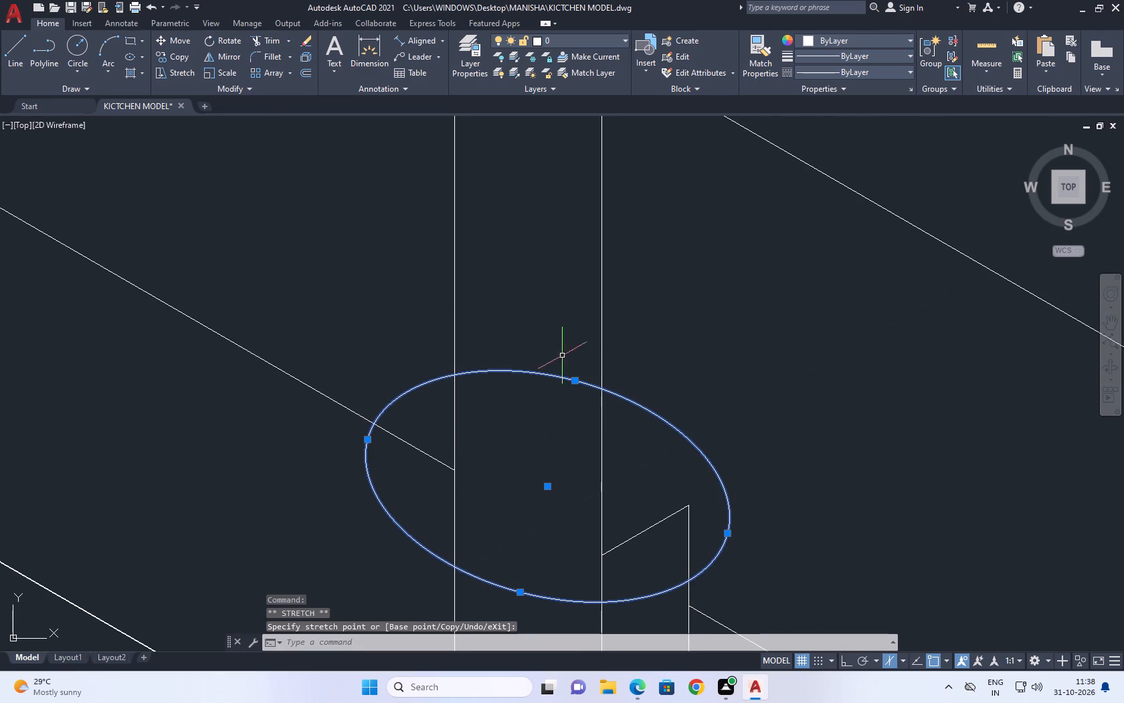
pyautogui.rightClick(264, 200)
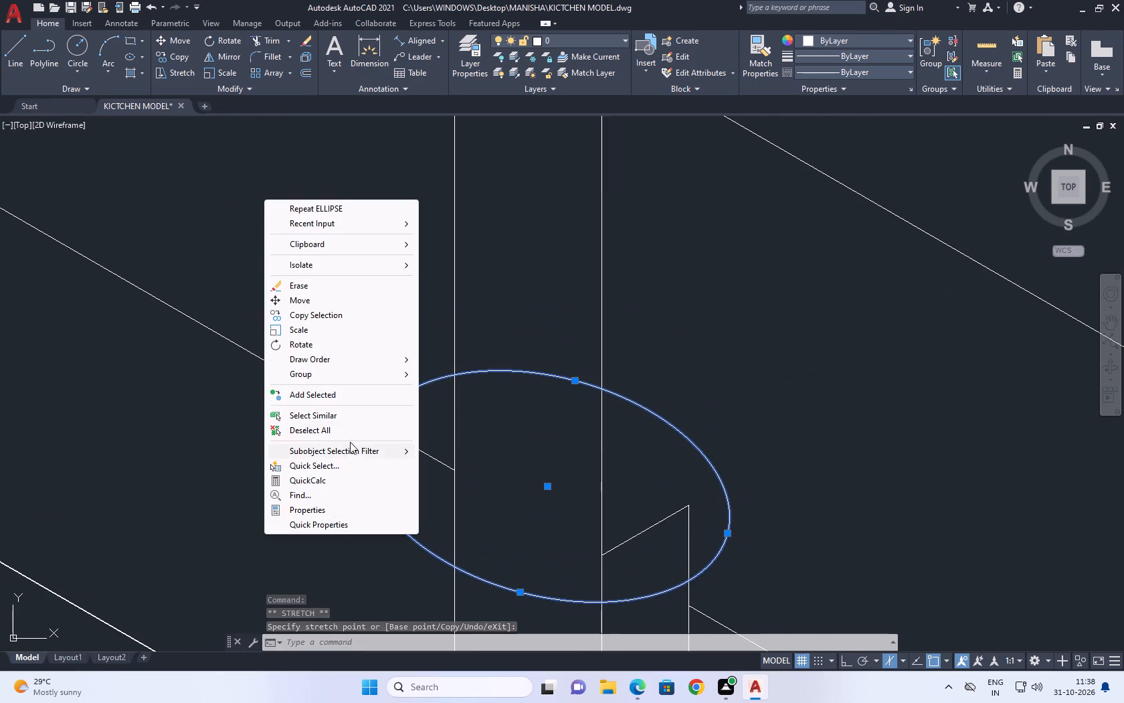
pyautogui.click(340, 432)
# Trim the upper part of the ellipse between the neck's two edges.
pyautogui.click(273, 42)
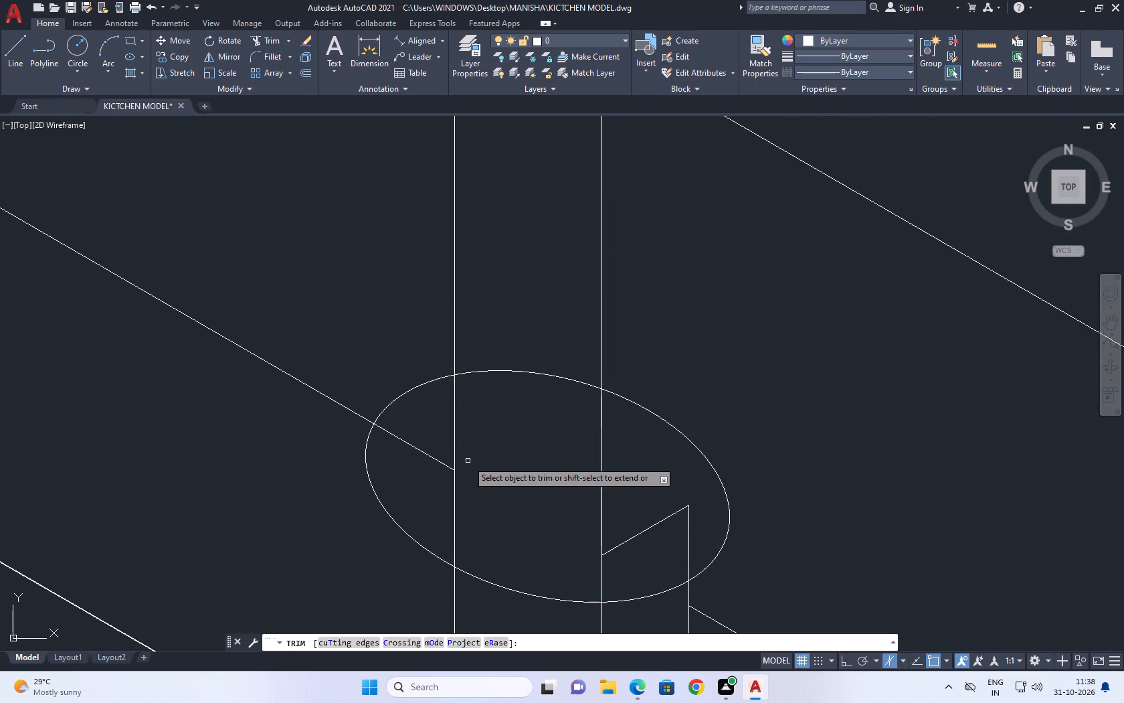
pyautogui.moveTo(489, 461); pyautogui.dragTo(492, 451)
pyautogui.click(512, 358)
pyautogui.scroll(-2, 540, 416)
pyautogui.moveTo(609, 422); pyautogui.dragTo(607, 432, button='middle')
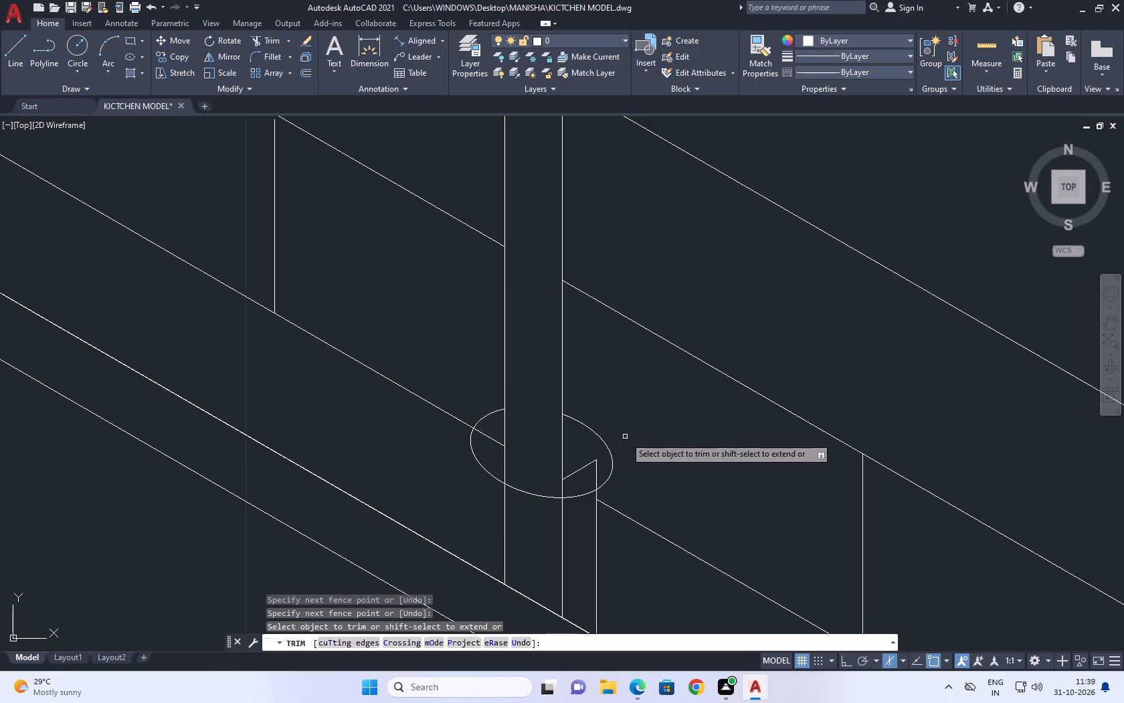
pyautogui.rightClick(625, 437)
pyautogui.click(647, 454)
# Trim the sloping ledge line's segment inside the ellipse, between the collar's outer edge and the neck's left edge.
pyautogui.scroll(-2, 536, 428)
pyautogui.moveTo(516, 429); pyautogui.dragTo(529, 462, button='middle')
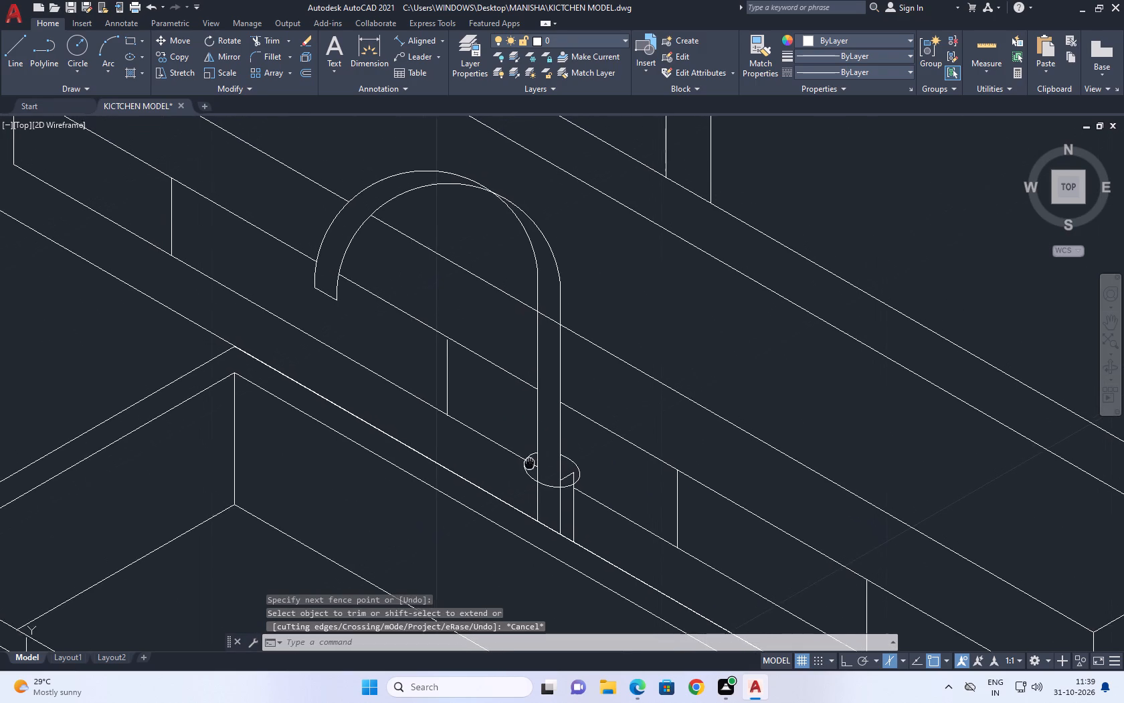
pyautogui.moveTo(529, 462); pyautogui.dragTo(530, 463, button='middle')
pyautogui.click(274, 37)
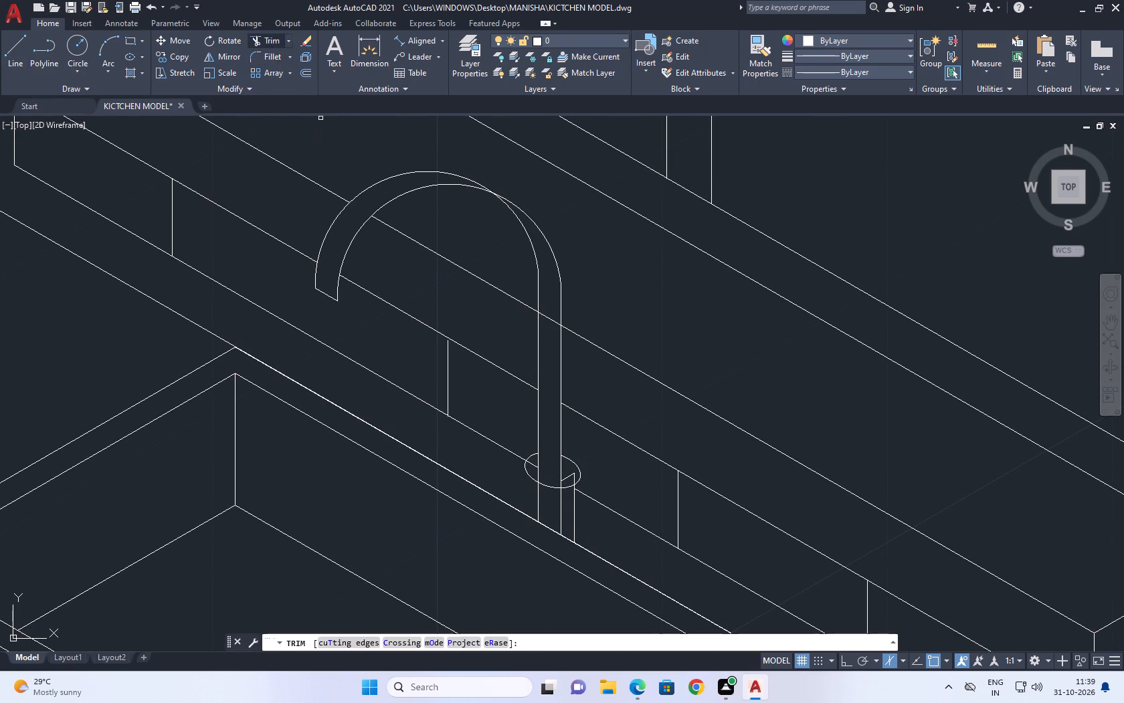
pyautogui.scroll(3, 541, 461)
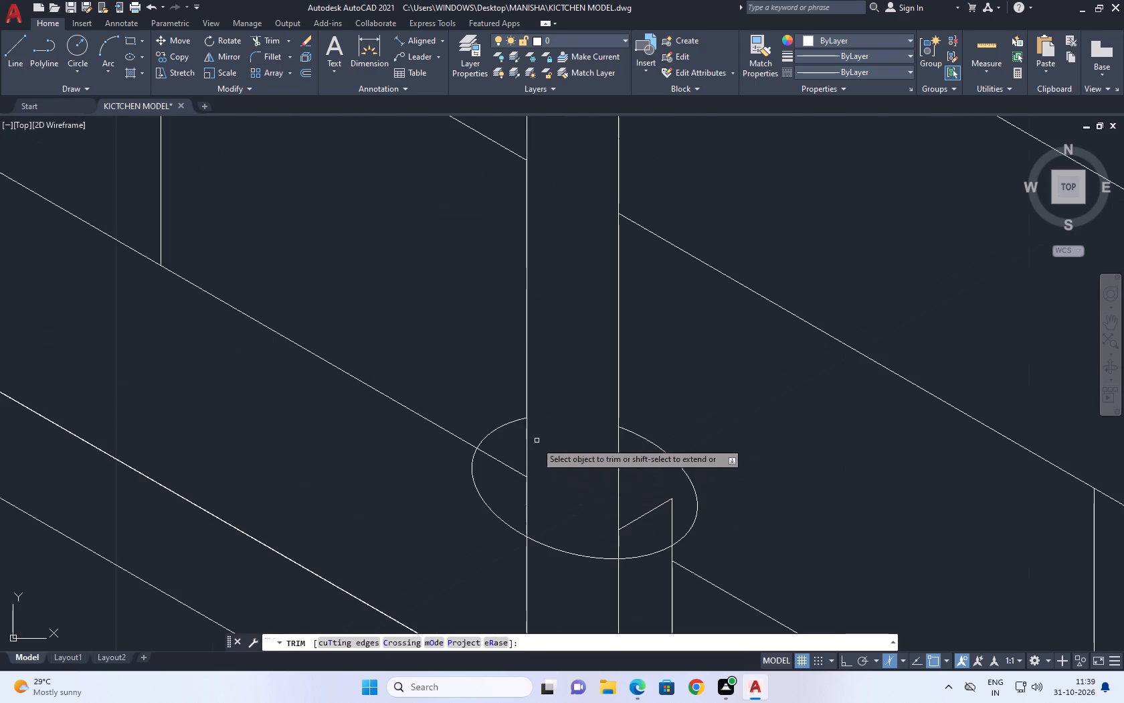
pyautogui.click(502, 463)
pyautogui.moveTo(565, 461); pyautogui.dragTo(375, 433, button='middle')
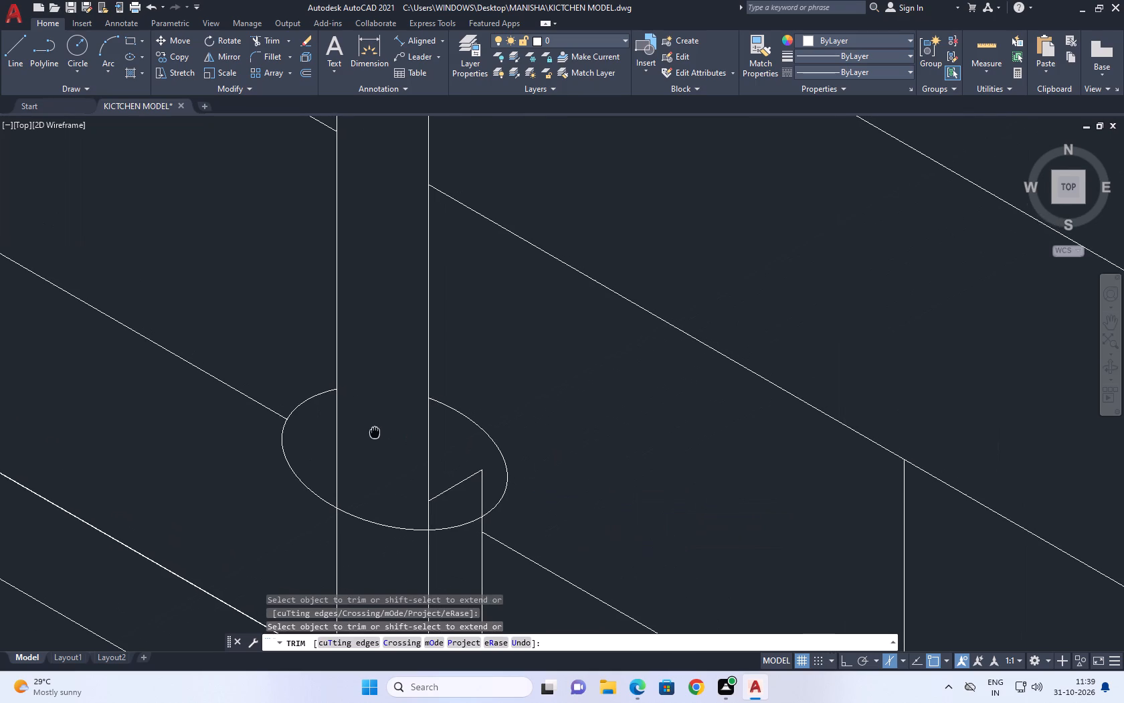
pyautogui.moveTo(375, 433); pyautogui.dragTo(374, 414, button='middle')
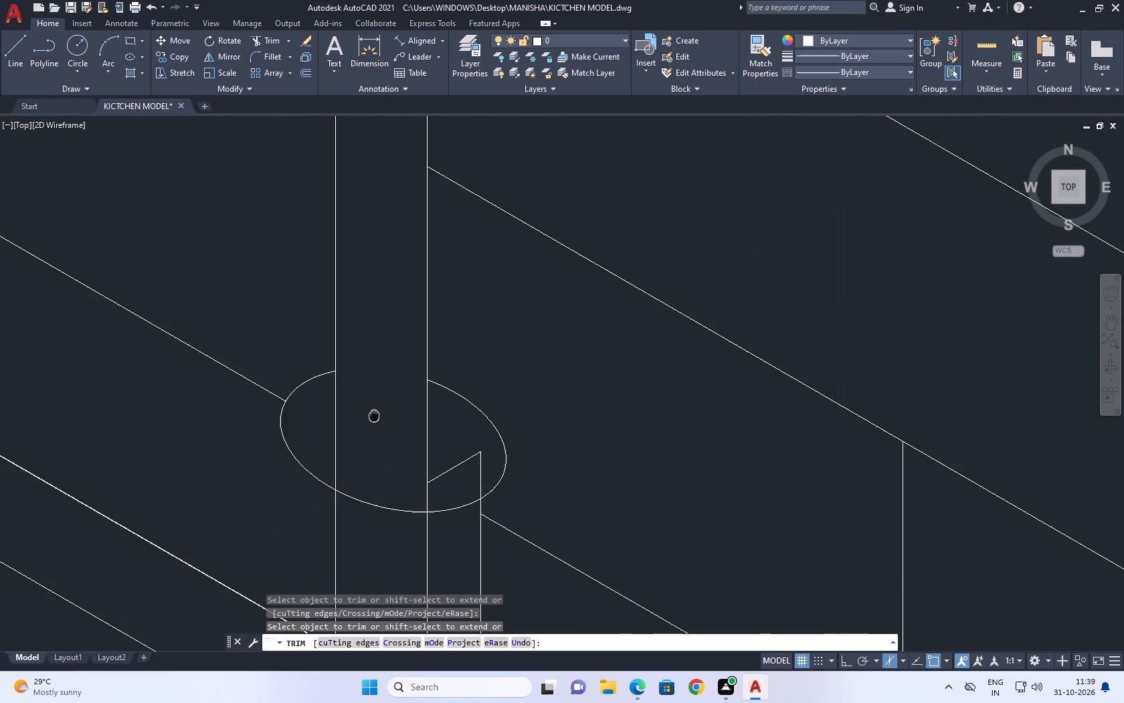
pyautogui.moveTo(374, 414); pyautogui.dragTo(432, 371, button='middle')
pyautogui.scroll(-2, 487, 335)
pyautogui.scroll(2, 464, 368)
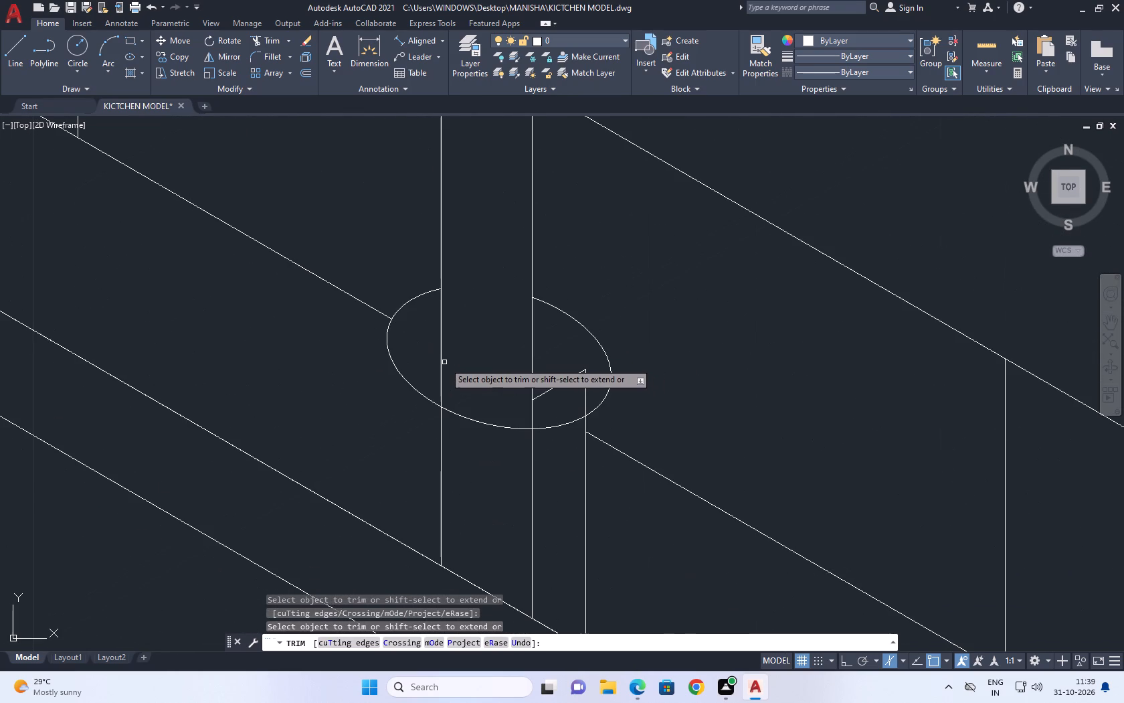
pyautogui.rightClick(453, 358)
pyautogui.click(488, 378)
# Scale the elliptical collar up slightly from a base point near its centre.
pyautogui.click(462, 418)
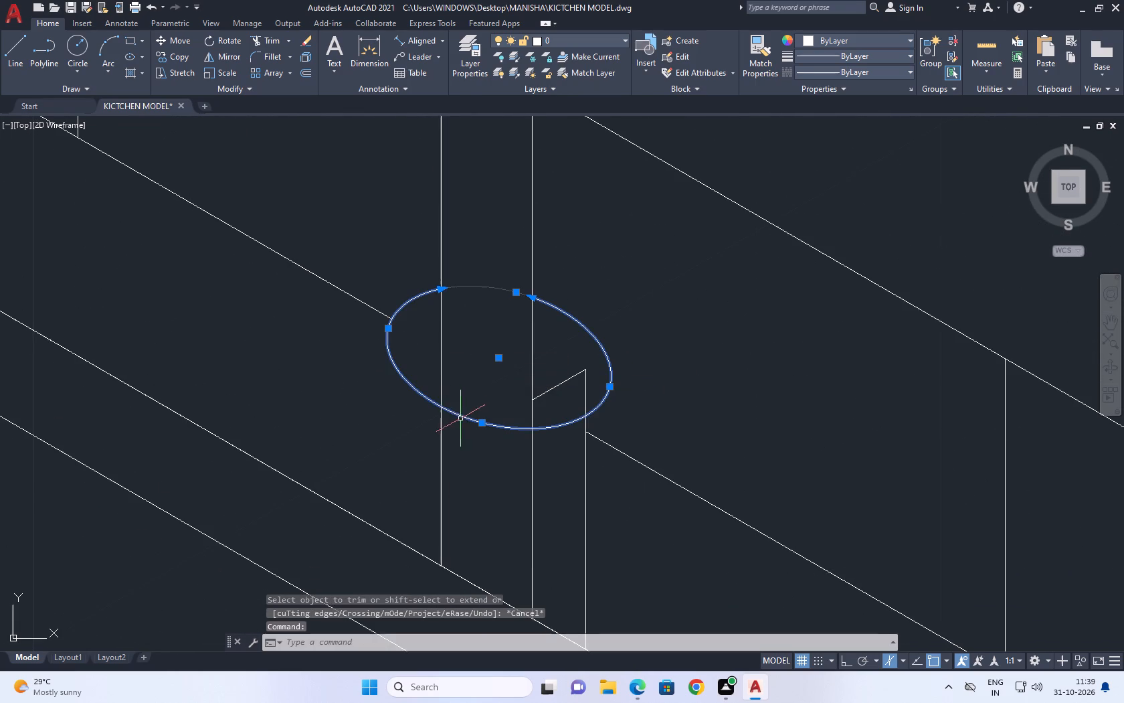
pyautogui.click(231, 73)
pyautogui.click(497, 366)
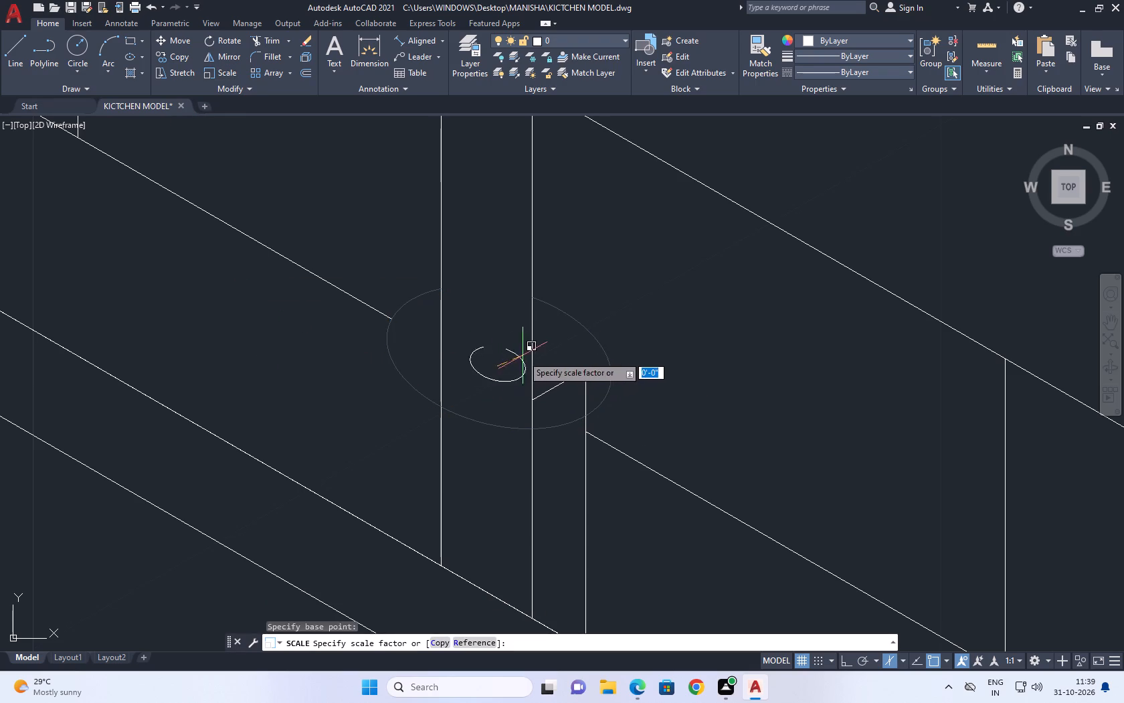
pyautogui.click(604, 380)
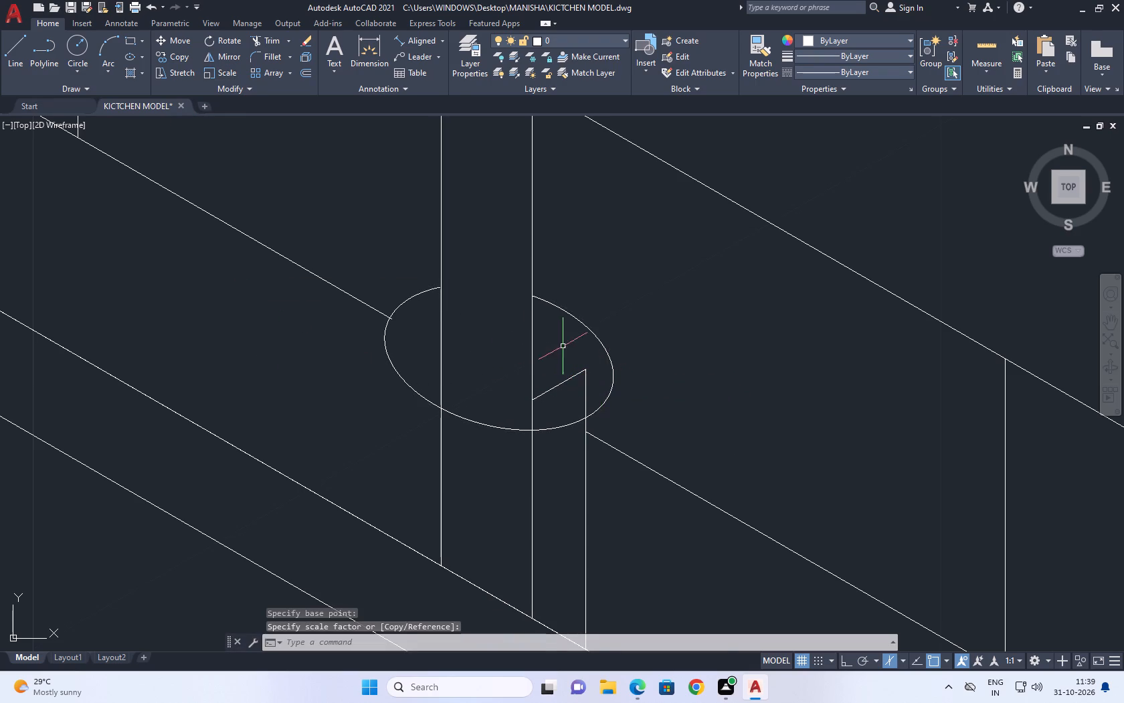
# Shorten the ellipse's long axis by pulling its right end inward, with the adjacent slanted and vertical lines also selected.
pyautogui.moveTo(569, 351); pyautogui.dragTo(583, 382, button='middle')
pyautogui.scroll(-1, 602, 400)
pyautogui.scroll(1, 602, 402)
pyautogui.click(622, 410)
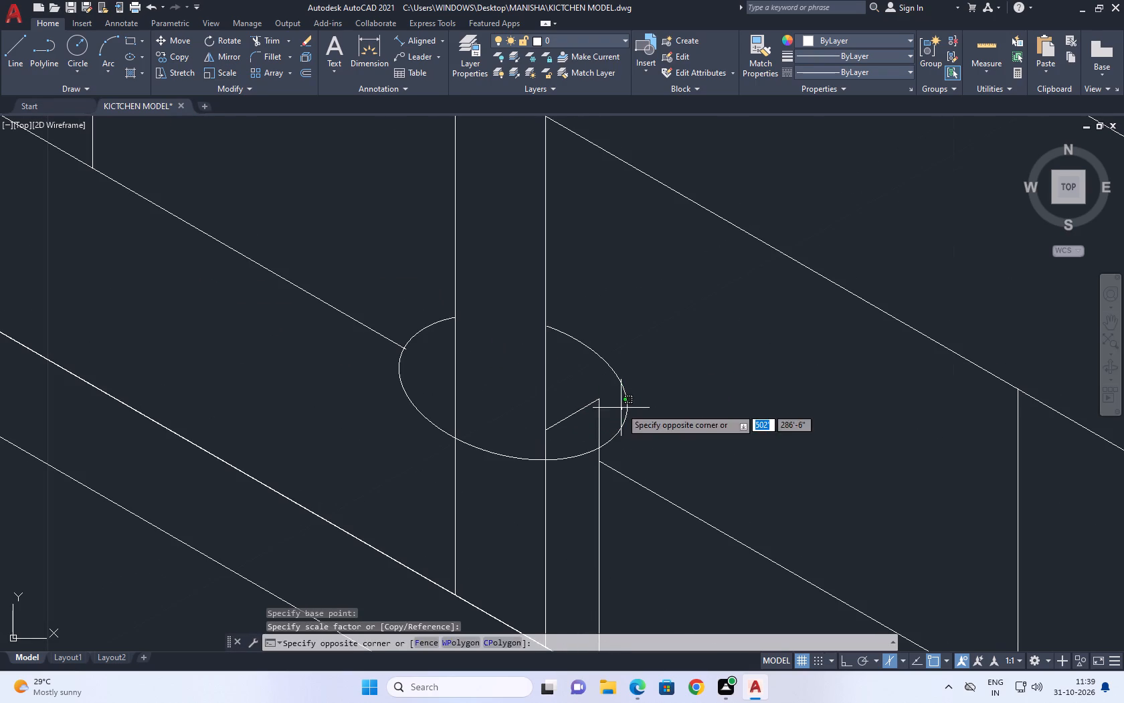
pyautogui.click(597, 352)
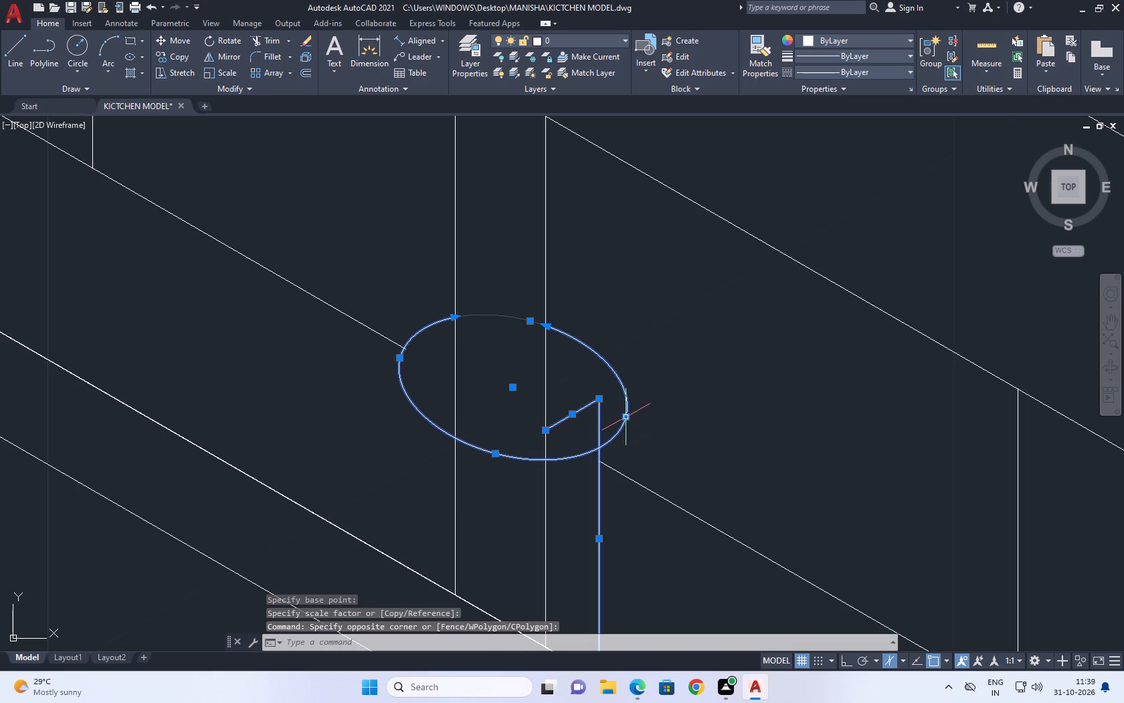
pyautogui.click(628, 416)
pyautogui.click(607, 412)
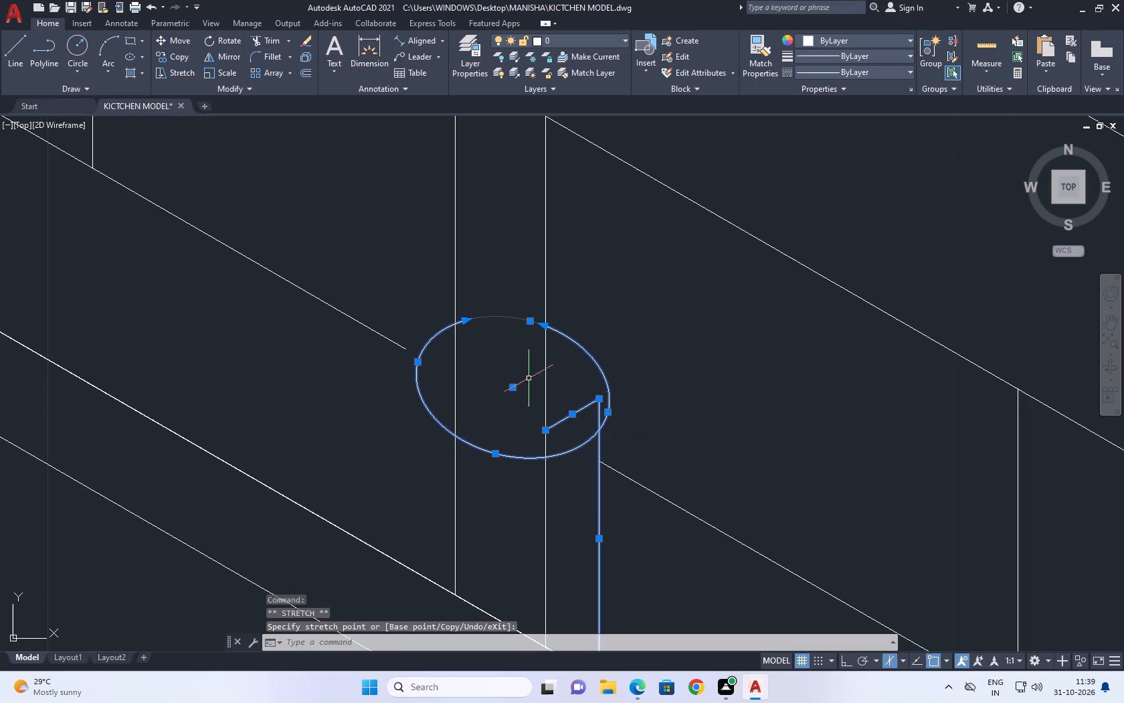
# Move the ellipse and the adjacent slanted and vertical lines slightly down to the left, centring the collar closer to the neck.
pyautogui.click(185, 44)
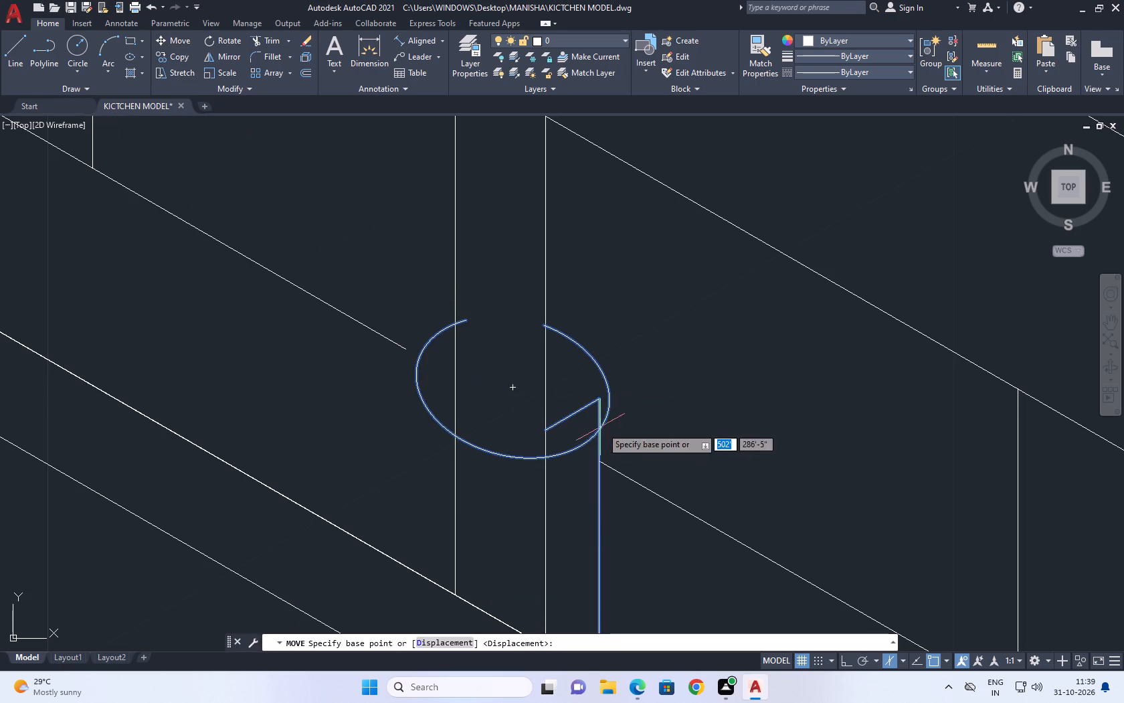
pyautogui.scroll(3, 514, 317)
pyautogui.scroll(1, 628, 348)
pyautogui.click(640, 354)
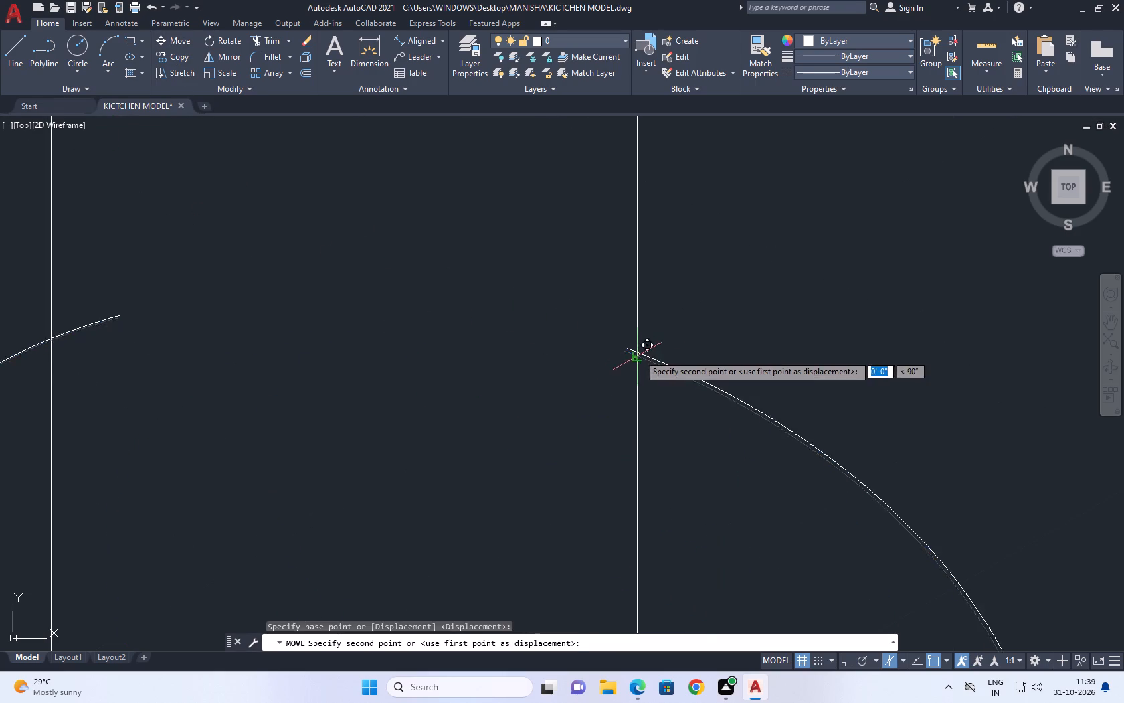
pyautogui.click(585, 387)
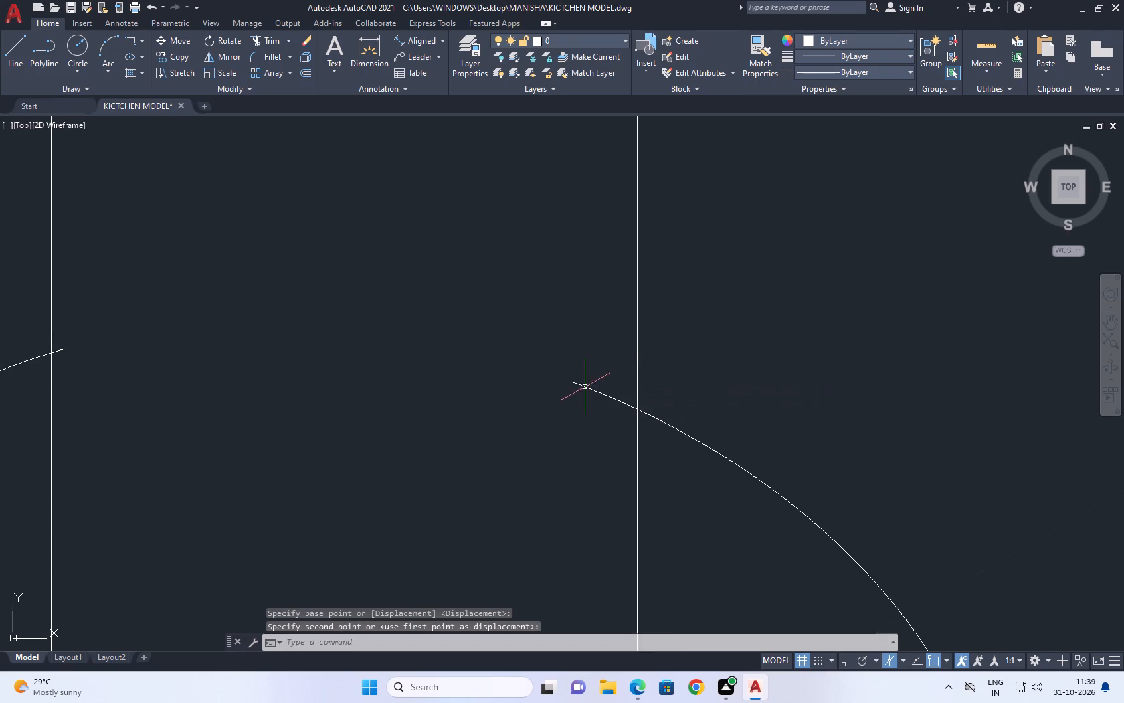
pyautogui.scroll(-5, 660, 370)
pyautogui.moveTo(723, 298); pyautogui.dragTo(723, 305, button='middle')
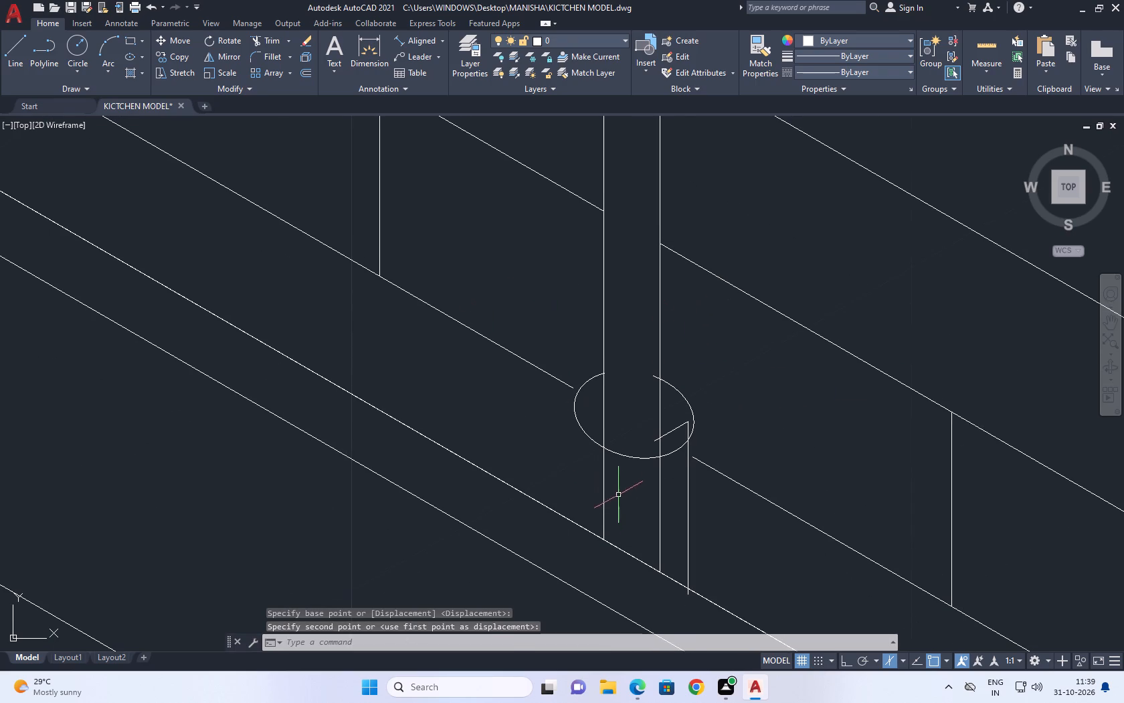
# Flatten the ellipse by shortening its short axis, then deselect it.
pyautogui.scroll(1, 632, 465)
pyautogui.click(634, 457)
pyautogui.click(629, 431)
pyautogui.click(616, 453)
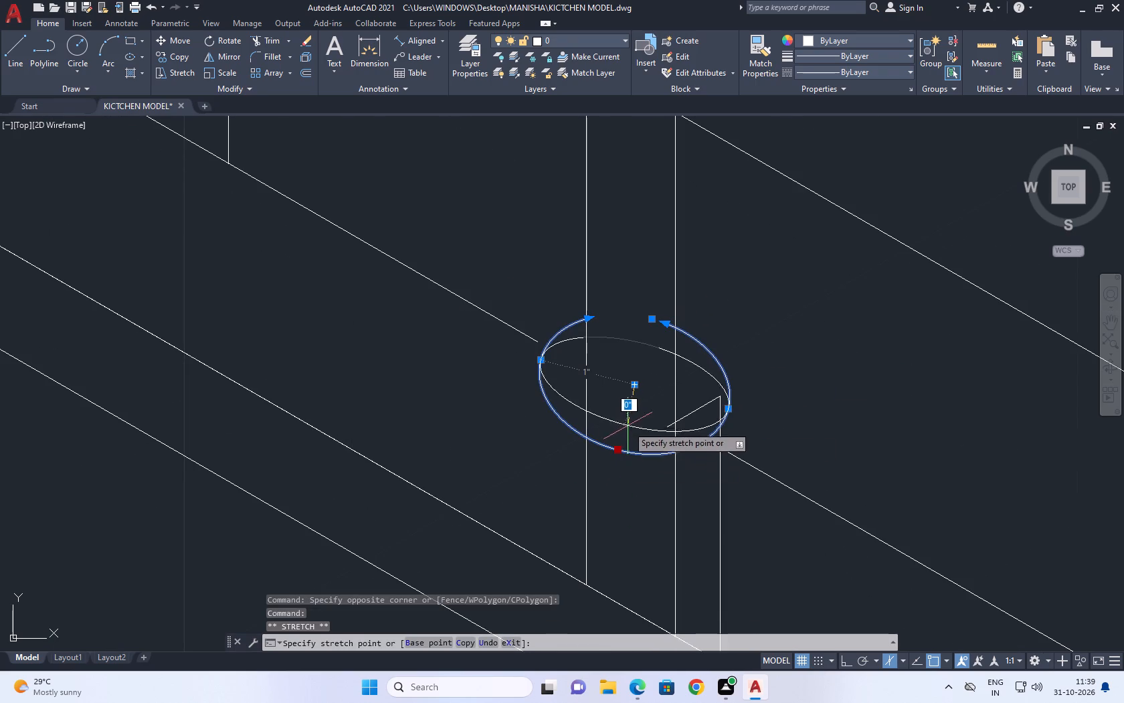
pyautogui.click(623, 421)
pyautogui.moveTo(650, 407); pyautogui.dragTo(640, 482, button='middle')
pyautogui.moveTo(761, 342); pyautogui.dragTo(743, 339, button='right')
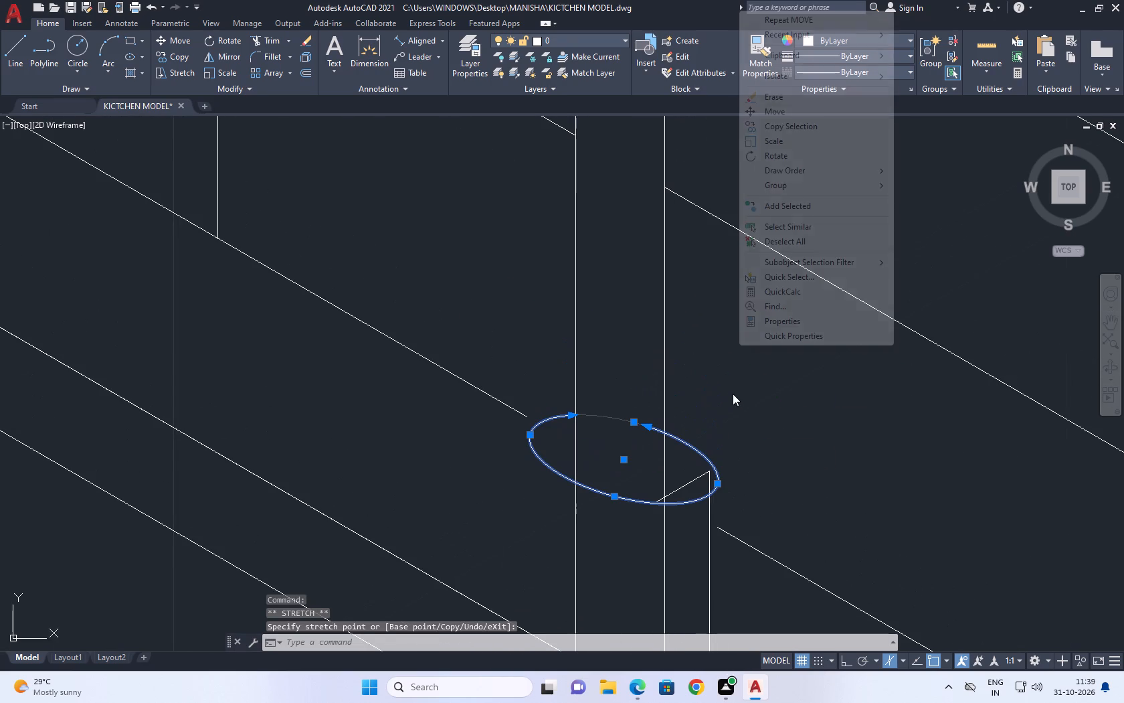
pyautogui.click(789, 238)
pyautogui.moveTo(737, 230); pyautogui.dragTo(739, 240, button='middle')
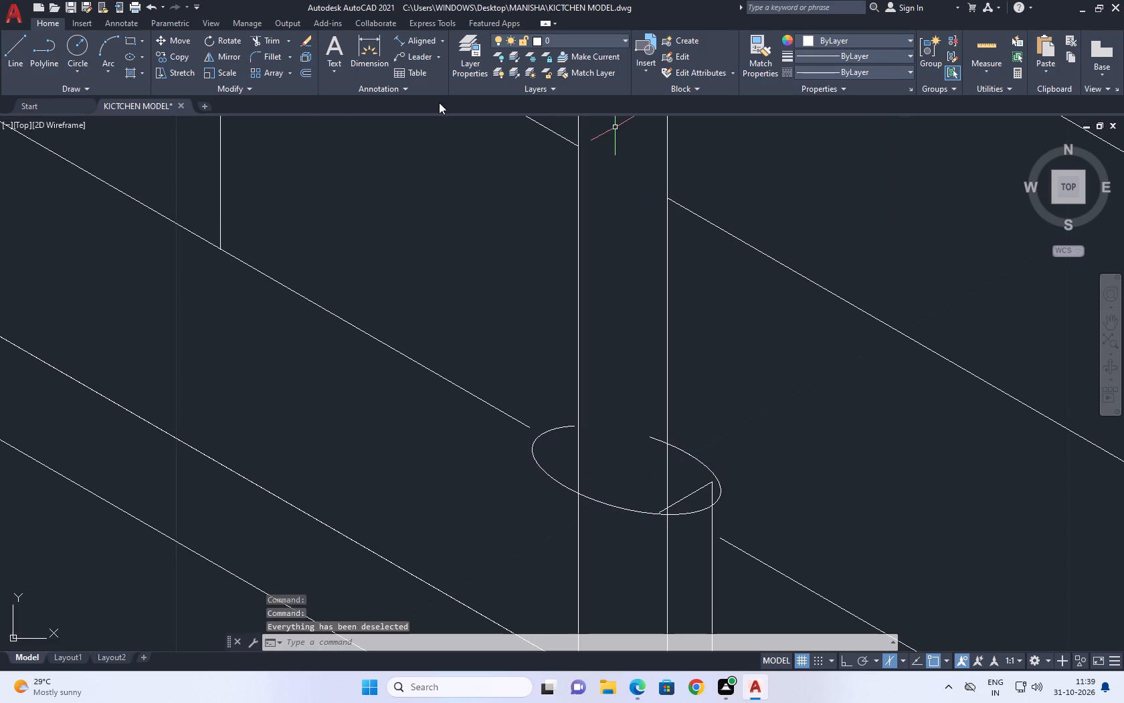
# Trim the end of the ellipse that projects inside the neck's right edge.
pyautogui.moveTo(268, 40); pyautogui.dragTo(270, 54)
pyautogui.scroll(2, 632, 454)
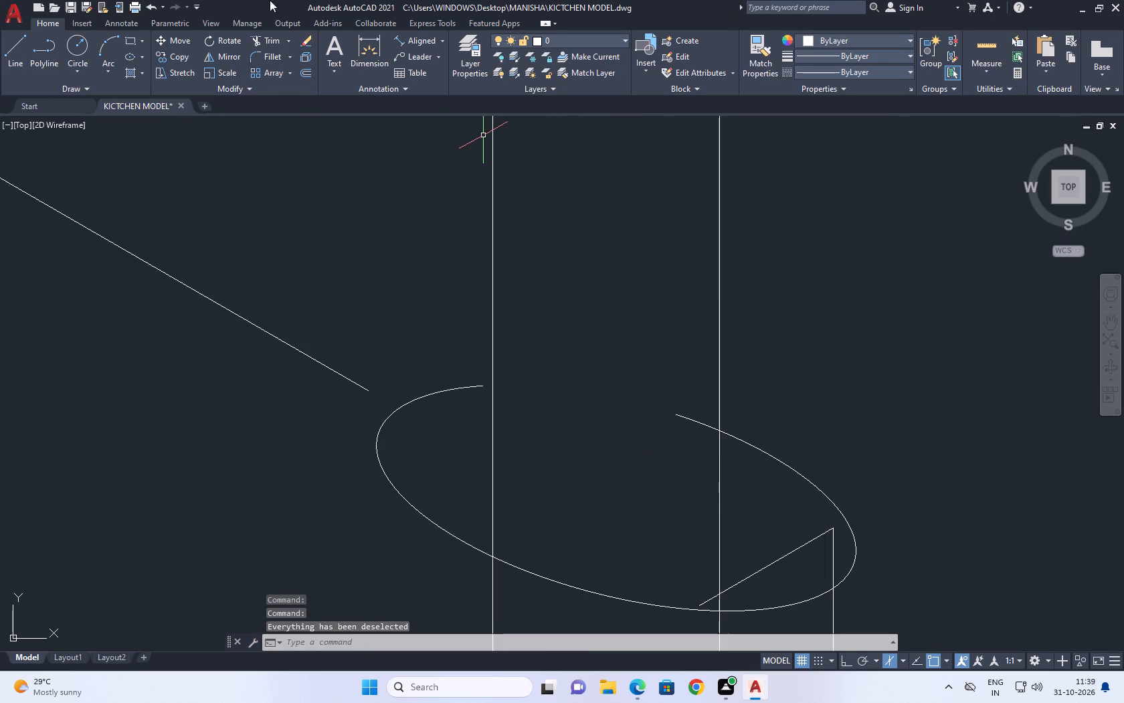
pyautogui.click(276, 38)
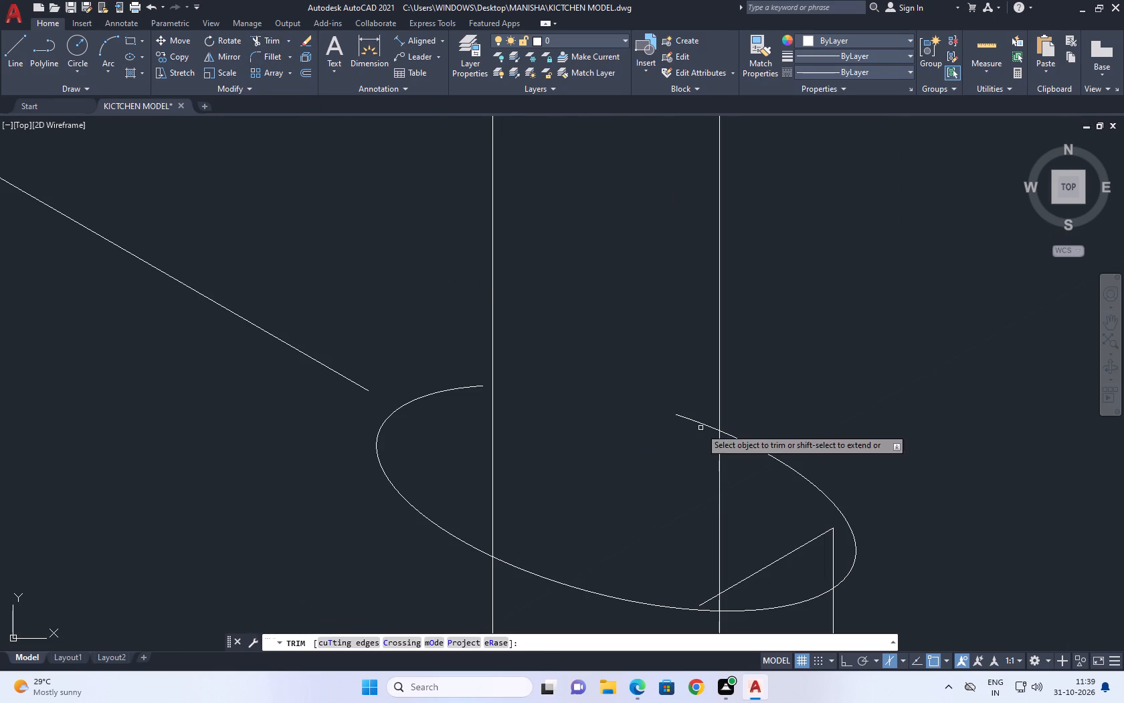
pyautogui.click(700, 416)
pyautogui.click(693, 433)
pyautogui.moveTo(670, 355); pyautogui.dragTo(657, 341, button='right')
pyautogui.click(688, 372)
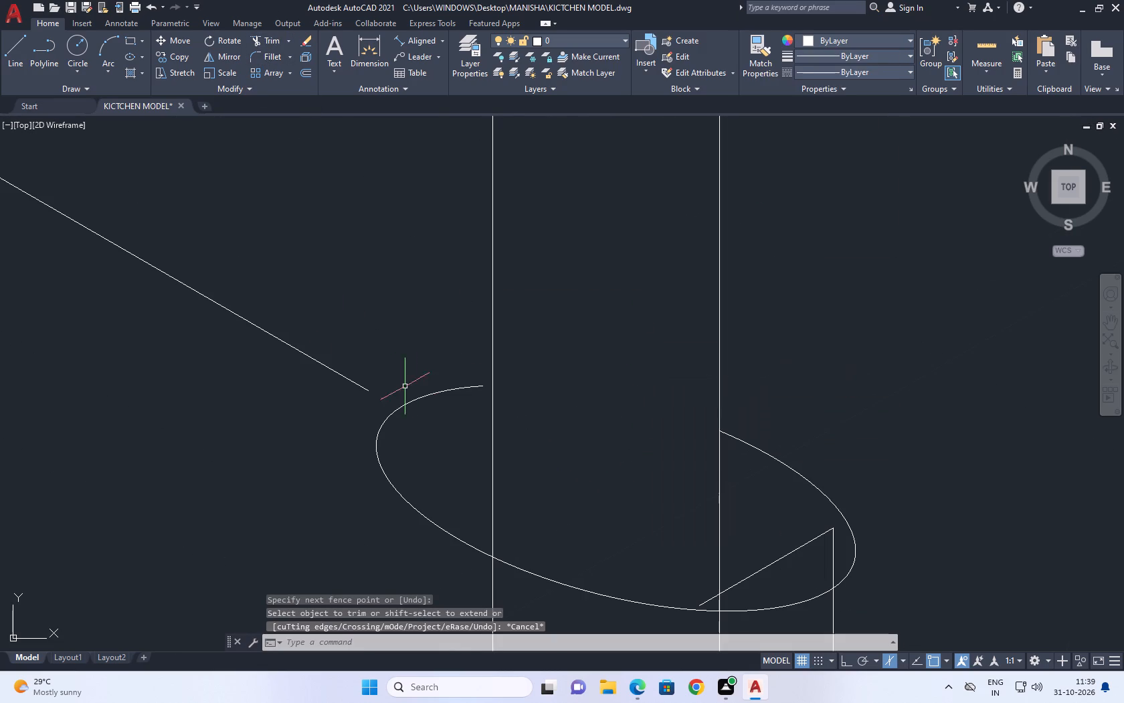
# Extend the upper-left end of the ellipse to the neck's left edge.
pyautogui.write('EX')
pyautogui.press('space')
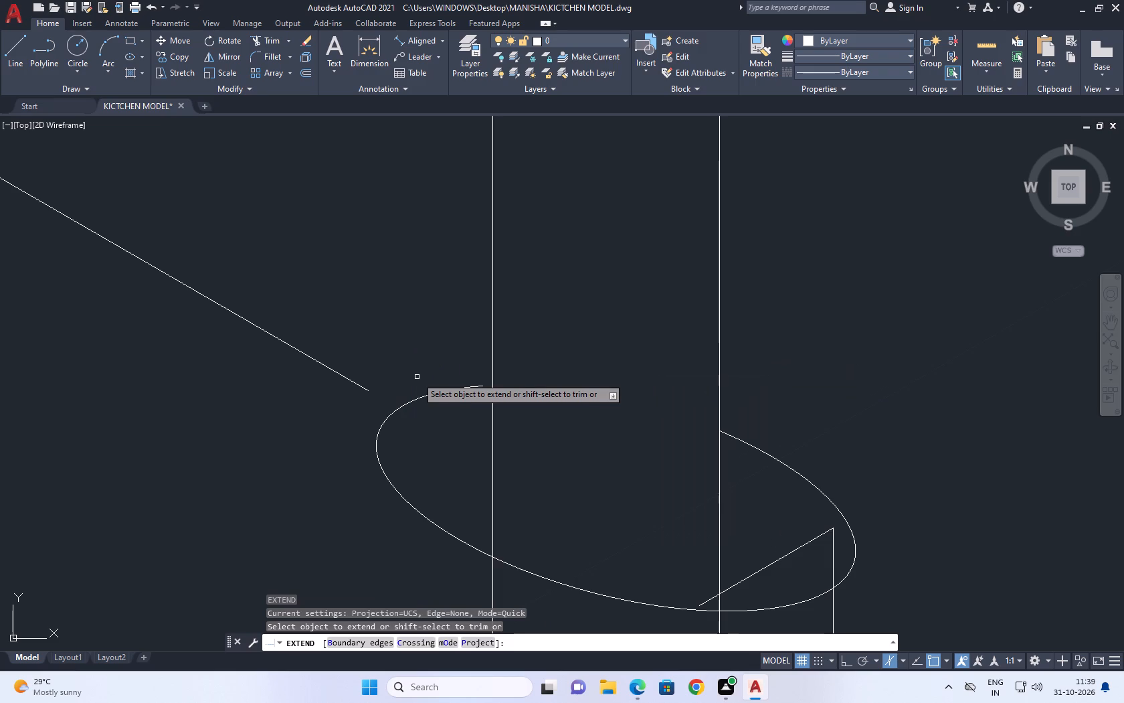
pyautogui.click(413, 400)
pyautogui.rightClick(510, 380)
pyautogui.click(551, 399)
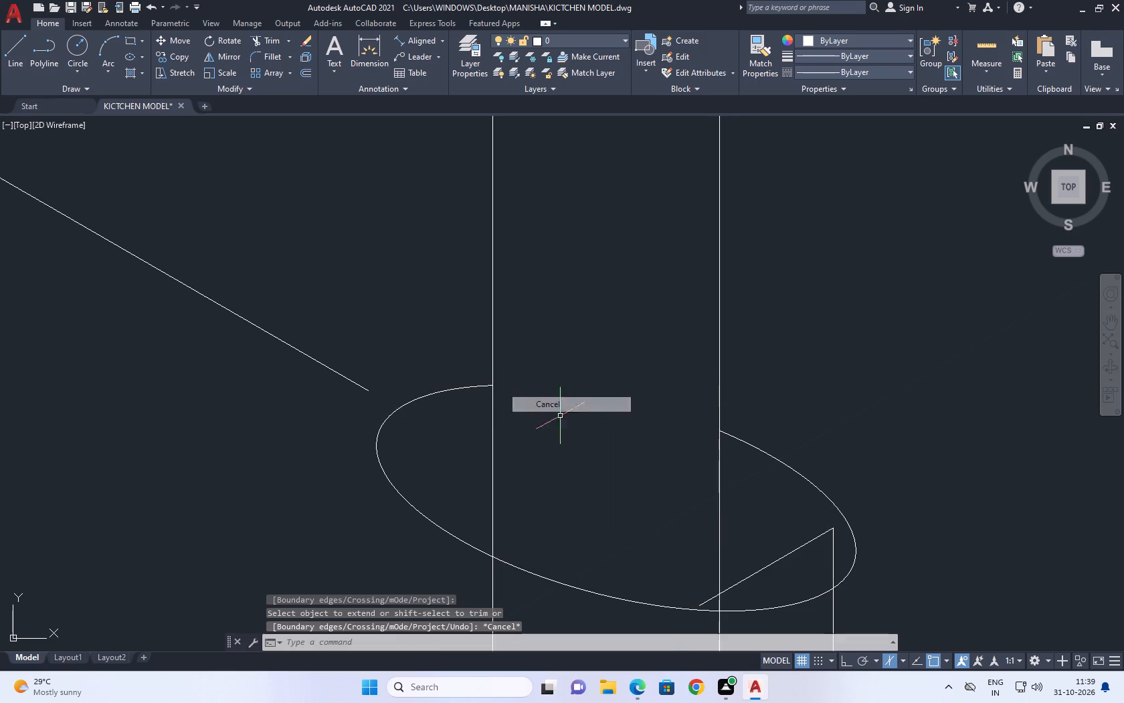
# Stretch the short slanted line's lower end to where the ellipse crosses the neck's right edge, then deselect the line.
pyautogui.scroll(-3, 644, 403)
pyautogui.scroll(3, 673, 441)
pyautogui.click(674, 459)
pyautogui.click(665, 439)
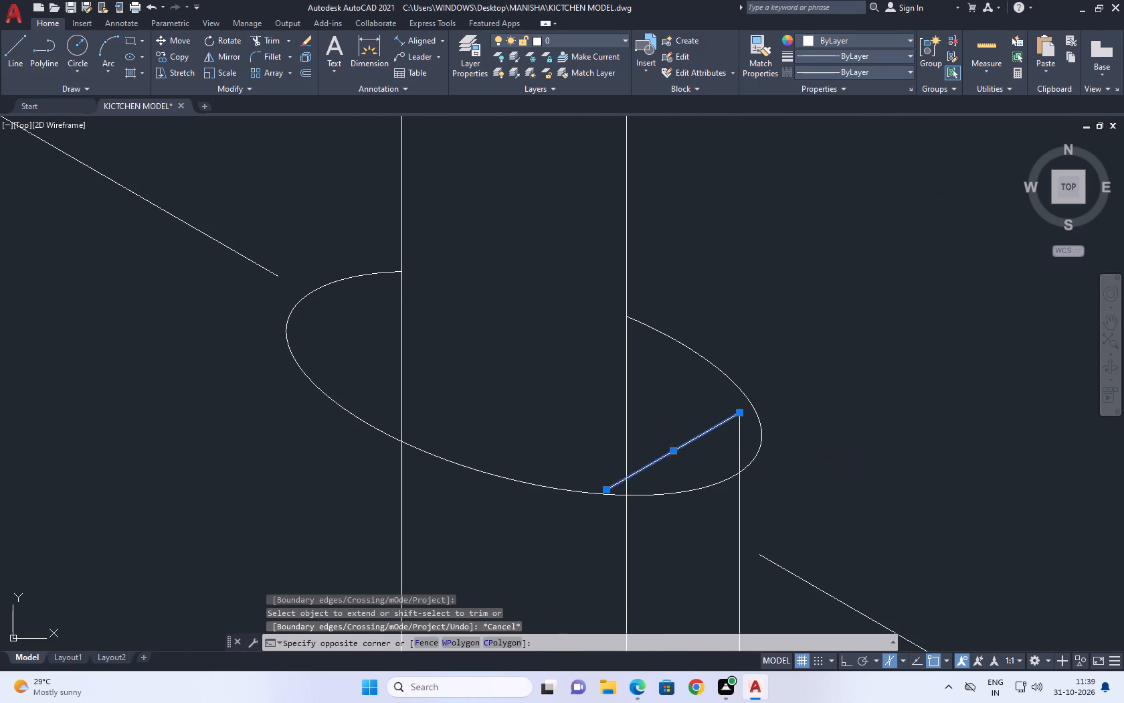
pyautogui.scroll(1, 602, 497)
pyautogui.click(607, 487)
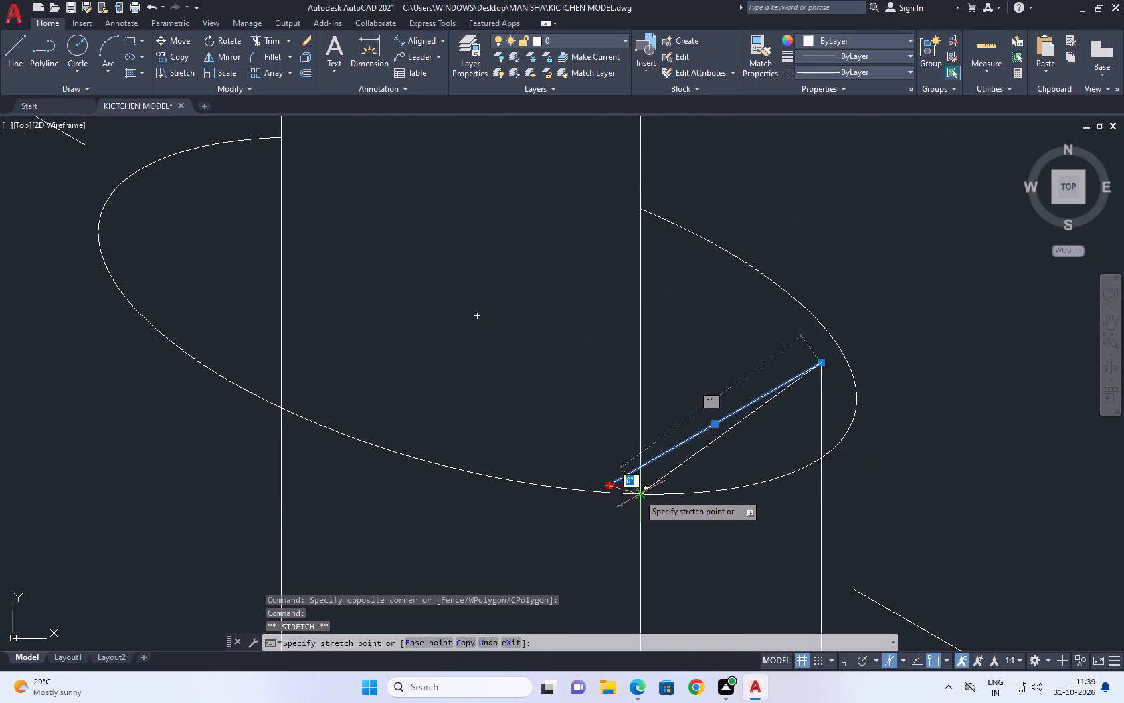
pyautogui.click(638, 494)
pyautogui.moveTo(685, 400); pyautogui.dragTo(548, 493, button='middle')
pyautogui.moveTo(772, 347); pyautogui.dragTo(765, 345, button='right')
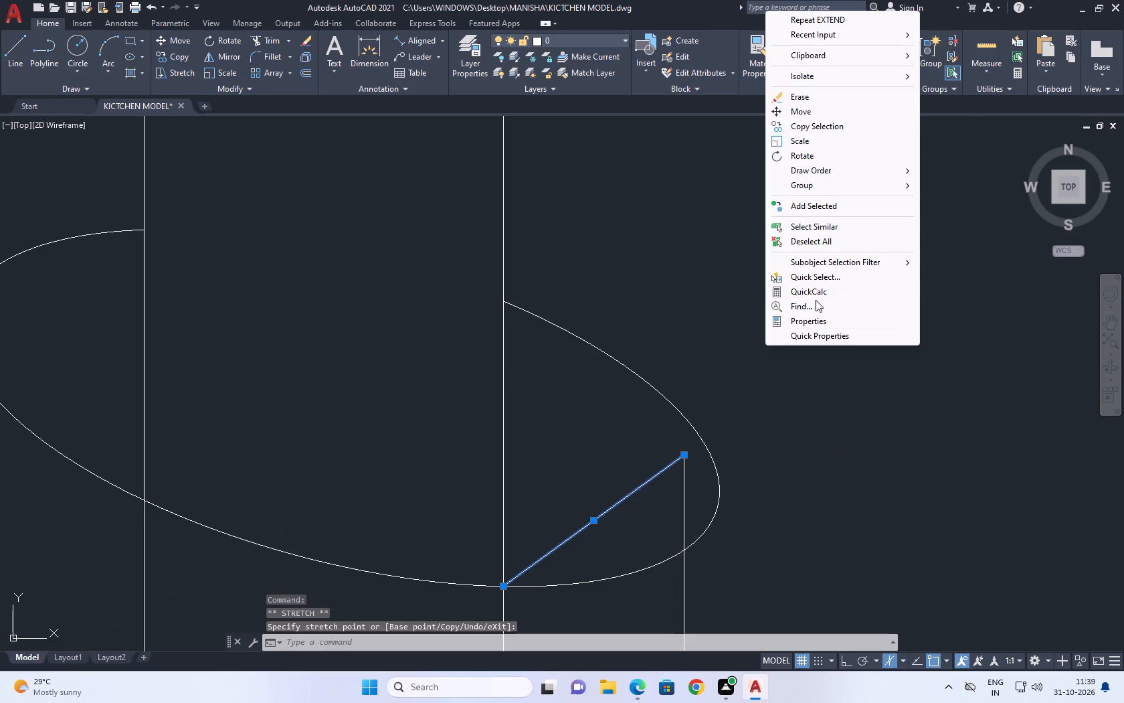
pyautogui.click(828, 242)
# Examine how the collar and the lines at the tap's base meet the neck and the ledge.
pyautogui.scroll(-3, 577, 360)
pyautogui.moveTo(649, 413); pyautogui.dragTo(649, 437, button='middle')
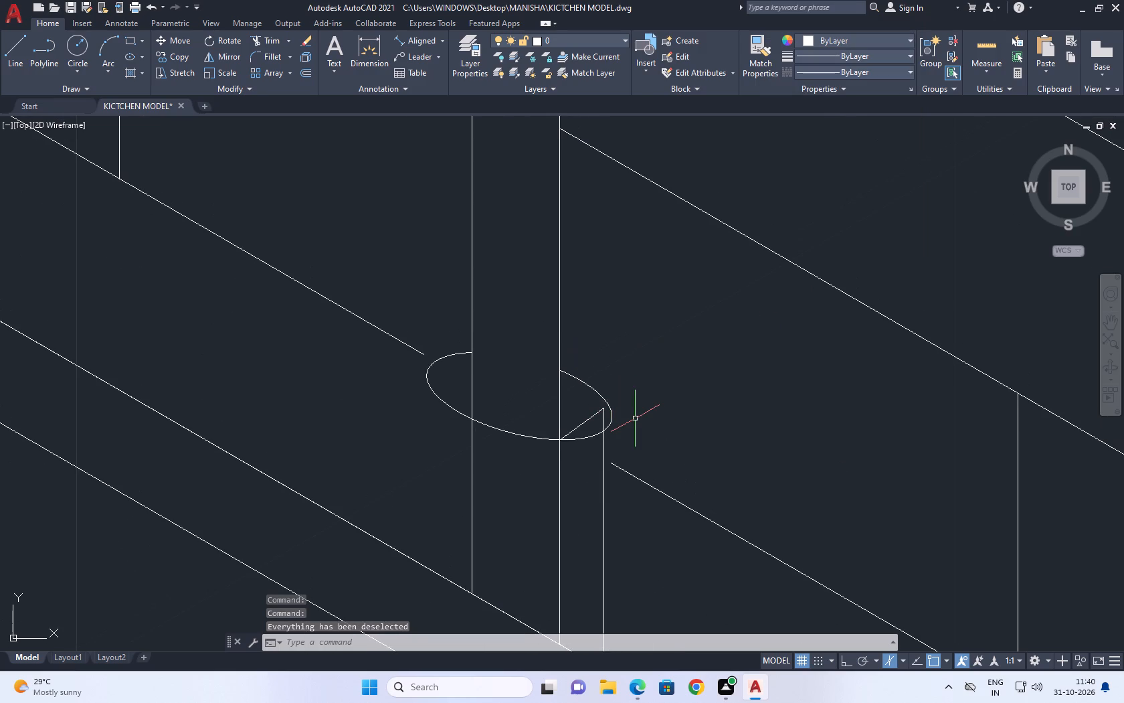
pyautogui.moveTo(705, 495); pyautogui.dragTo(609, 395, button='middle')
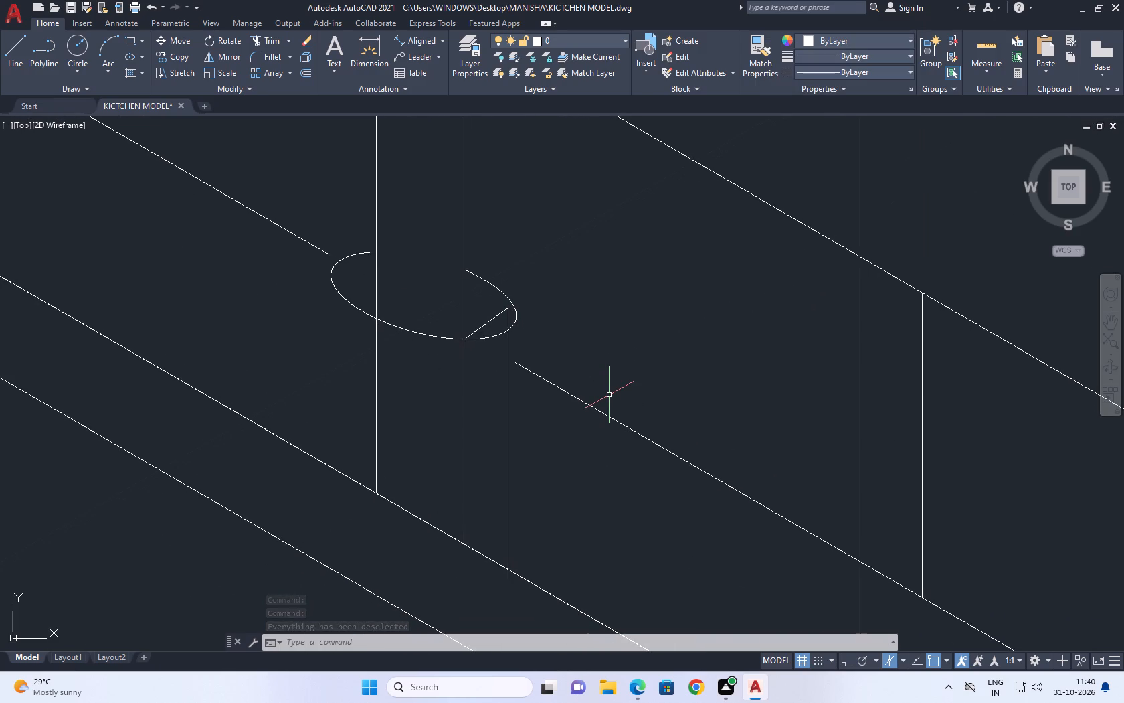
pyautogui.moveTo(456, 363); pyautogui.dragTo(508, 396, button='middle')
pyautogui.scroll(-1, 508, 396)
pyautogui.moveTo(534, 397); pyautogui.dragTo(543, 417, button='middle')
pyautogui.moveTo(550, 394); pyautogui.dragTo(676, 428, button='middle')
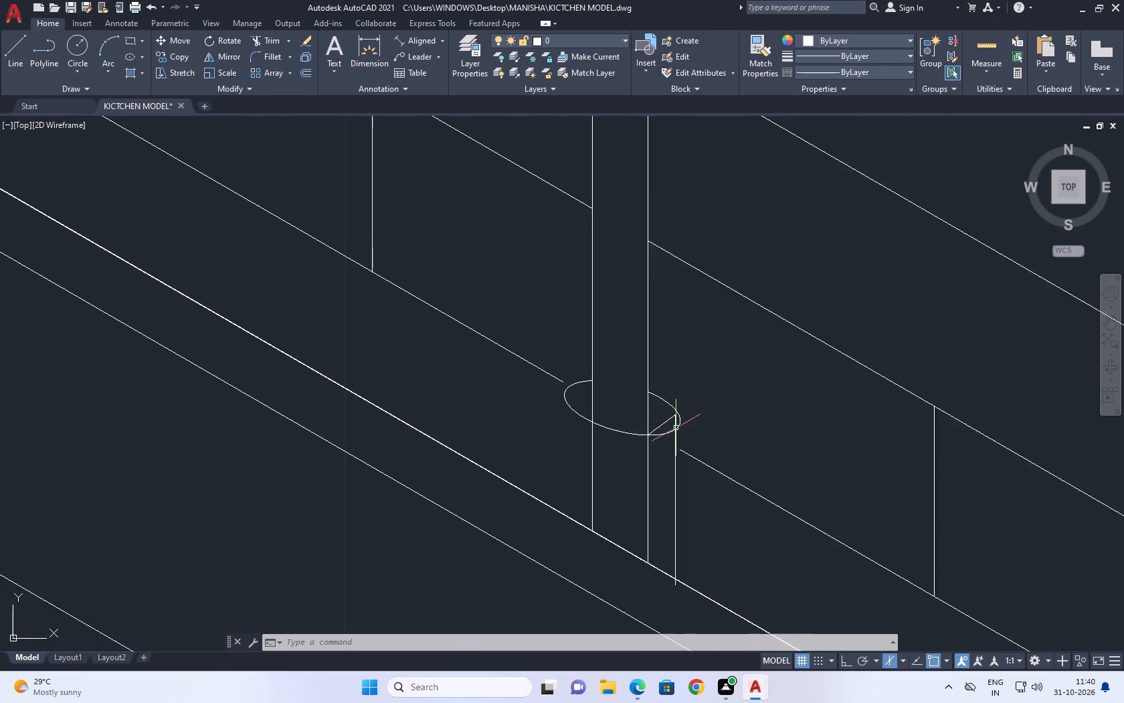
pyautogui.scroll(-2, 676, 428)
pyautogui.moveTo(700, 421); pyautogui.dragTo(679, 421, button='middle')
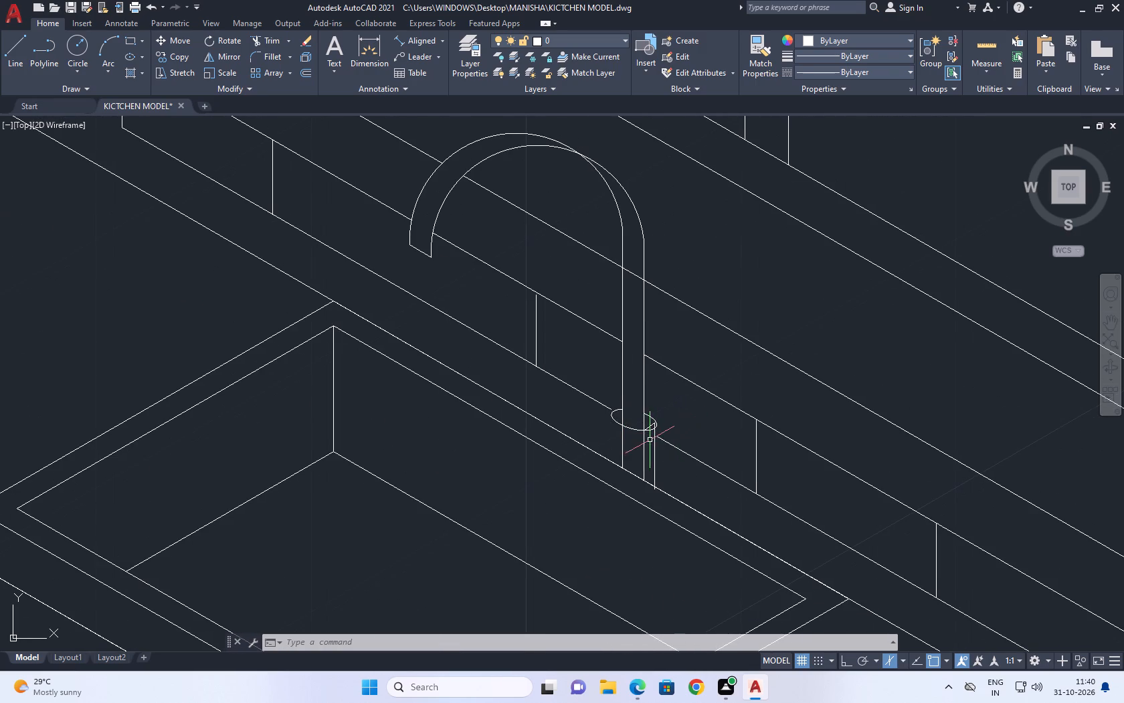
# Move the short slanted line and its adjoining vertical line up so the vertical's lower end rests on the ledge line.
pyautogui.scroll(1, 658, 435)
pyautogui.click(654, 480)
pyautogui.click(644, 473)
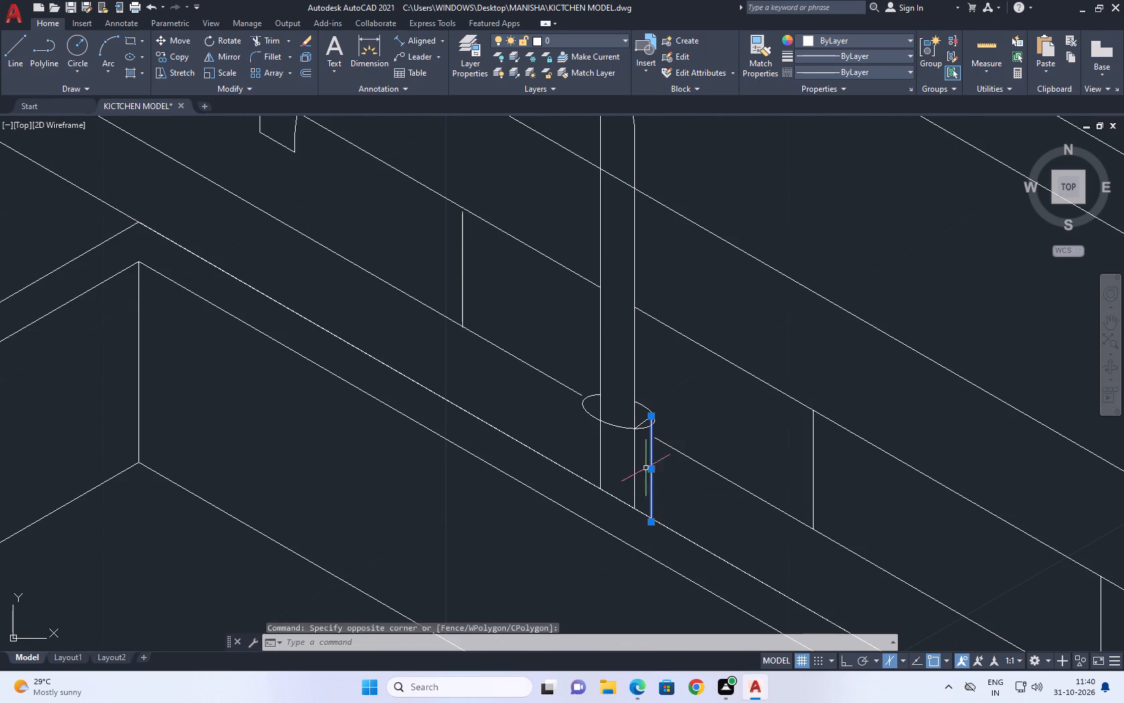
pyautogui.scroll(3, 648, 424)
pyautogui.click(634, 416)
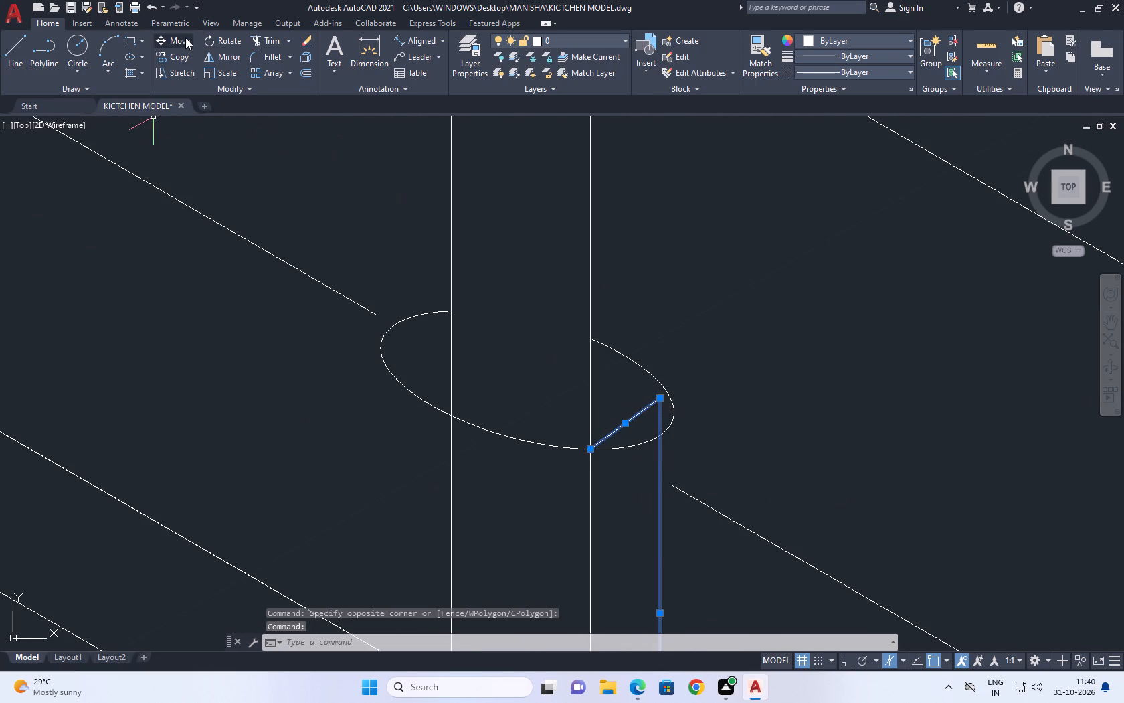
pyautogui.click(185, 35)
pyautogui.moveTo(594, 354); pyautogui.dragTo(624, 212, button='middle')
pyautogui.moveTo(679, 623); pyautogui.dragTo(679, 400, button='middle')
pyautogui.scroll(2, 688, 446)
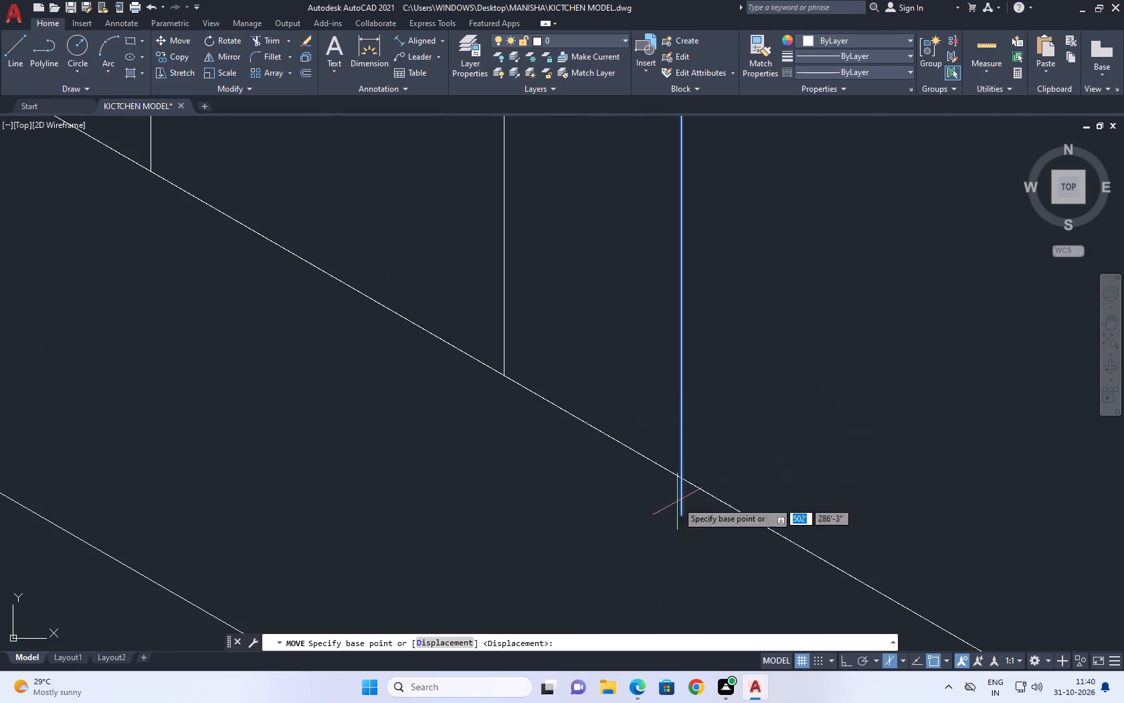
pyautogui.click(681, 516)
pyautogui.click(680, 481)
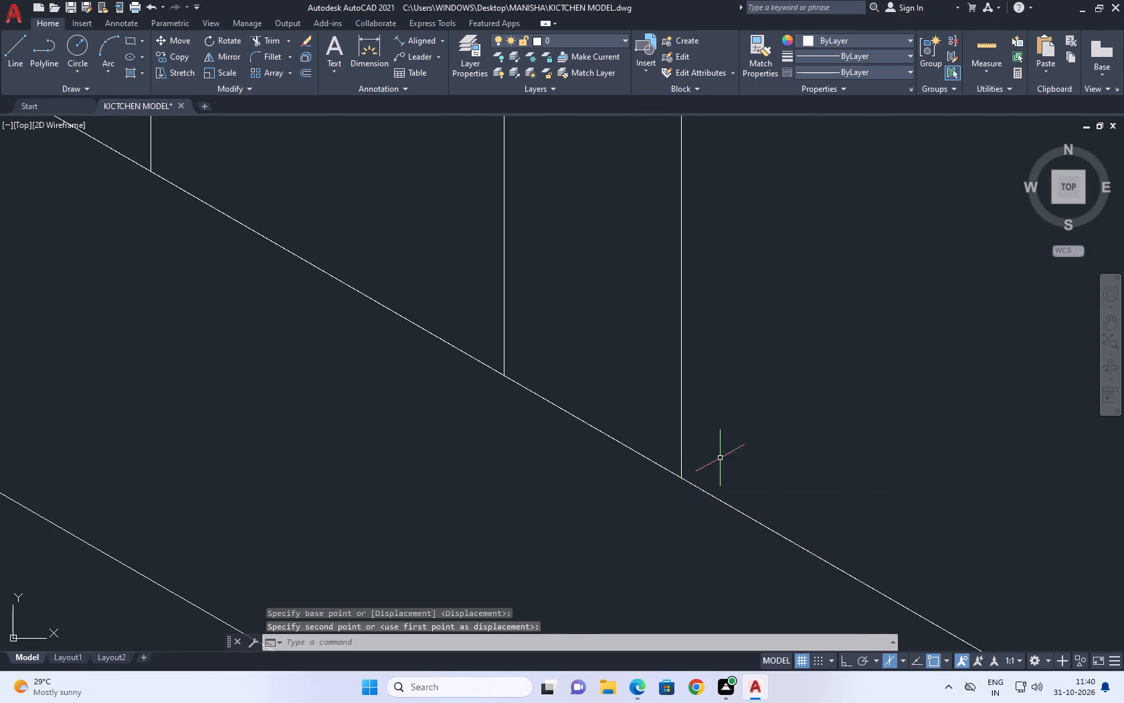
# Examine the tap's elliptical collar and base lines, close up and within the surrounding kitchen.
pyautogui.scroll(-3, 691, 417)
pyautogui.moveTo(711, 327); pyautogui.dragTo(624, 606, button='middle')
pyautogui.scroll(3, 583, 470)
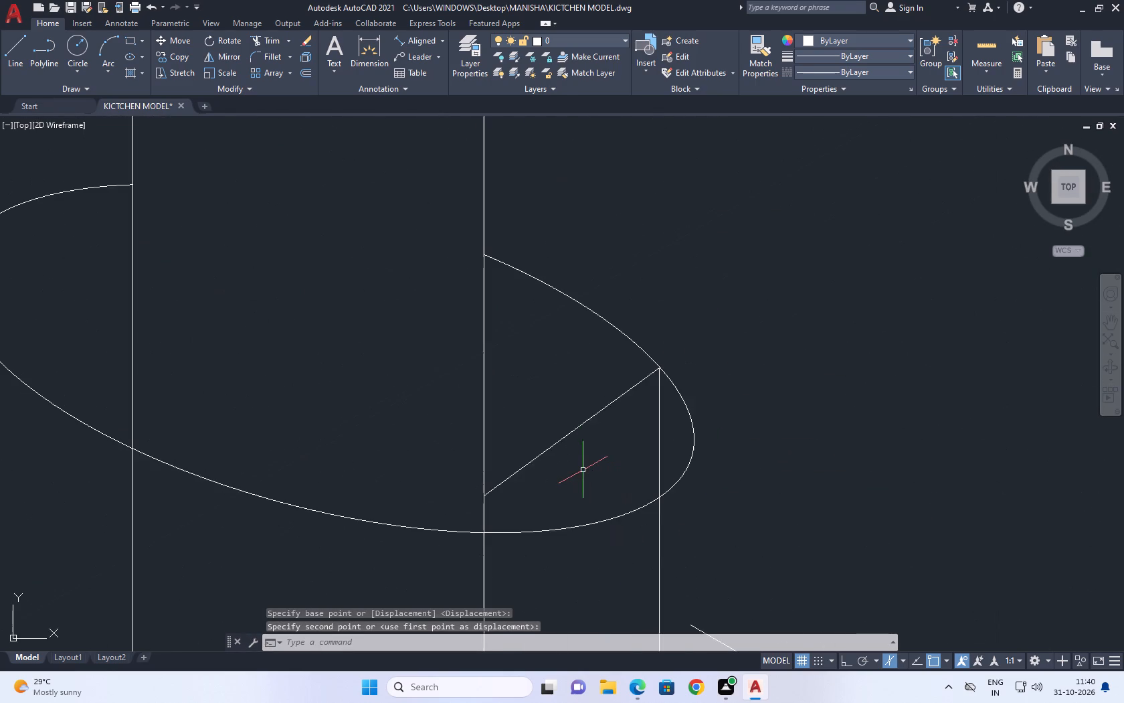
pyautogui.scroll(-6, 583, 470)
pyautogui.moveTo(650, 487); pyautogui.dragTo(618, 425, button='middle')
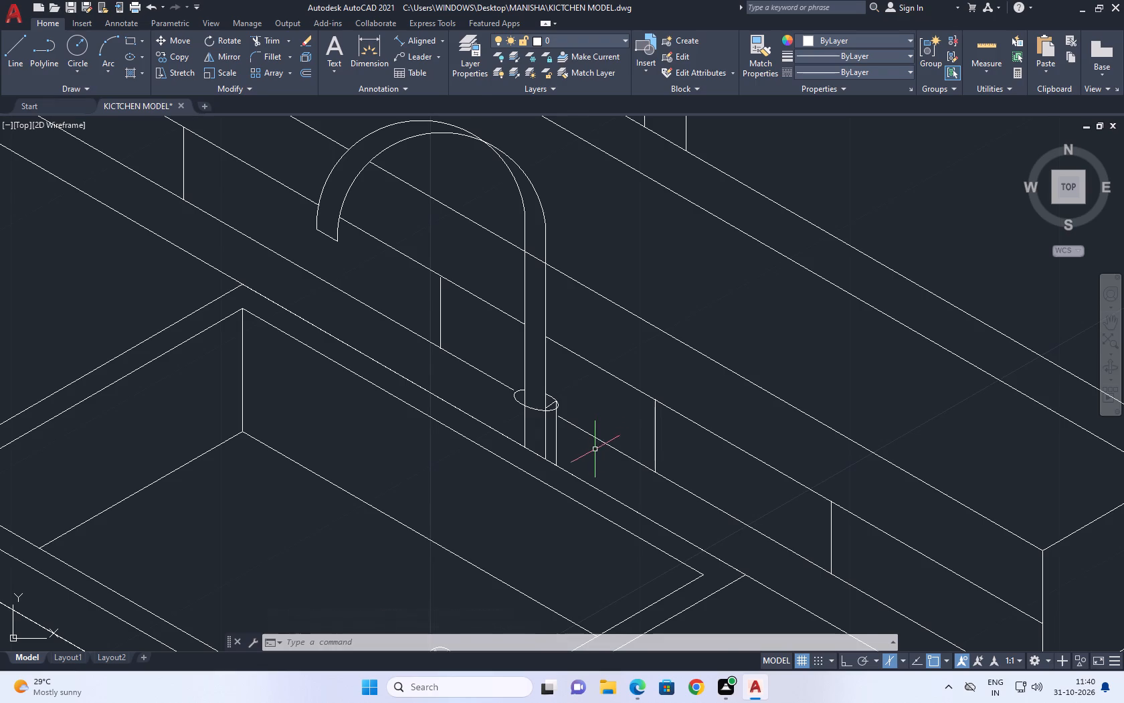
pyautogui.scroll(-4, 595, 450)
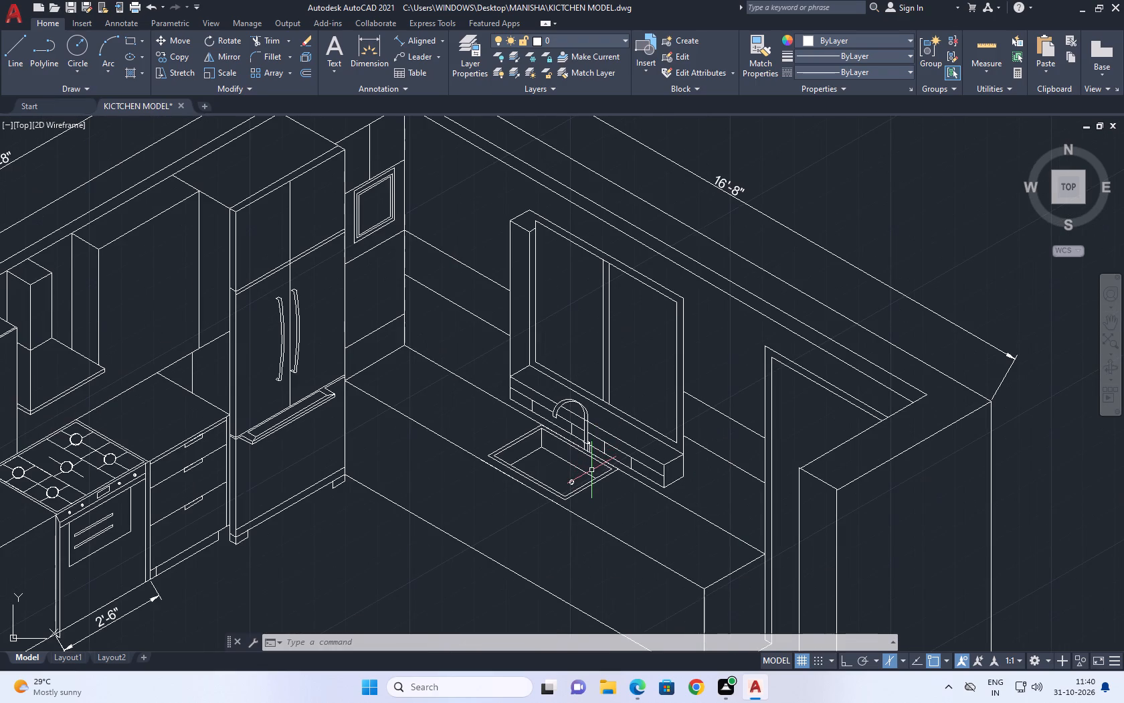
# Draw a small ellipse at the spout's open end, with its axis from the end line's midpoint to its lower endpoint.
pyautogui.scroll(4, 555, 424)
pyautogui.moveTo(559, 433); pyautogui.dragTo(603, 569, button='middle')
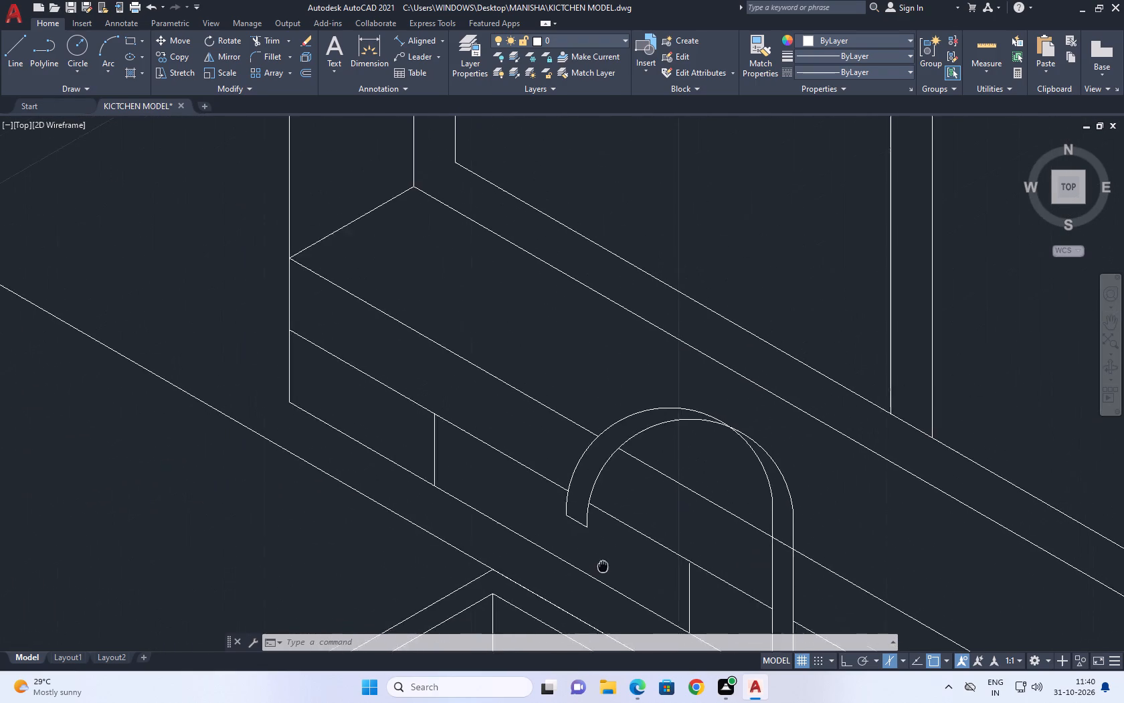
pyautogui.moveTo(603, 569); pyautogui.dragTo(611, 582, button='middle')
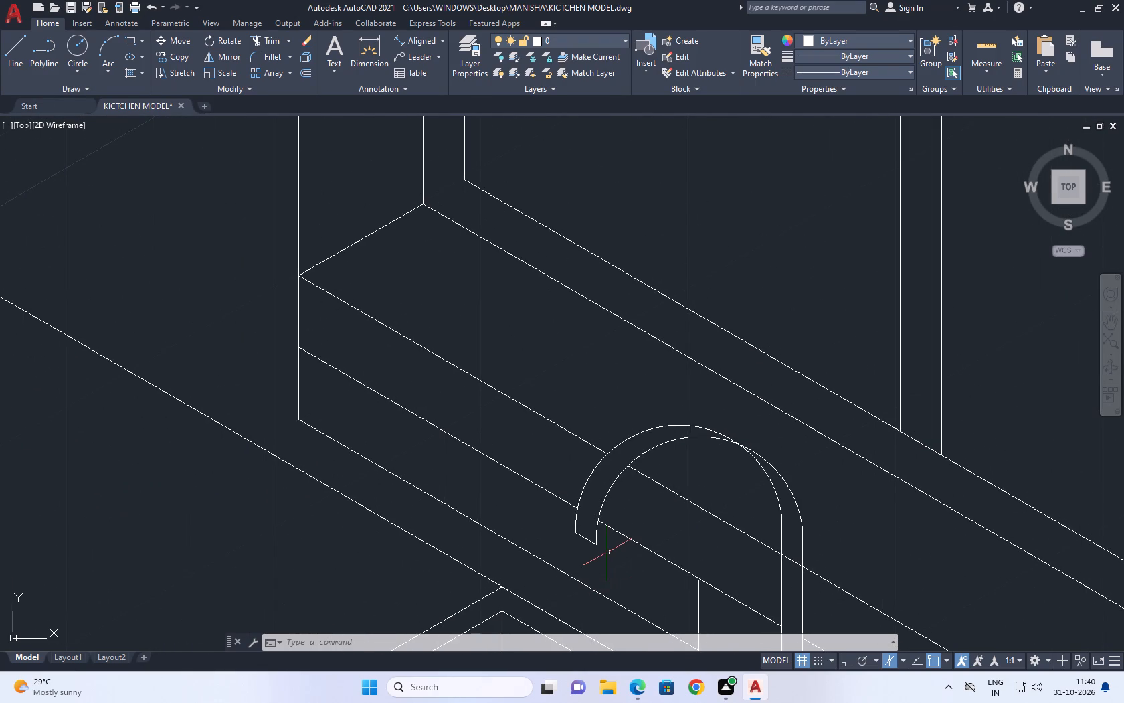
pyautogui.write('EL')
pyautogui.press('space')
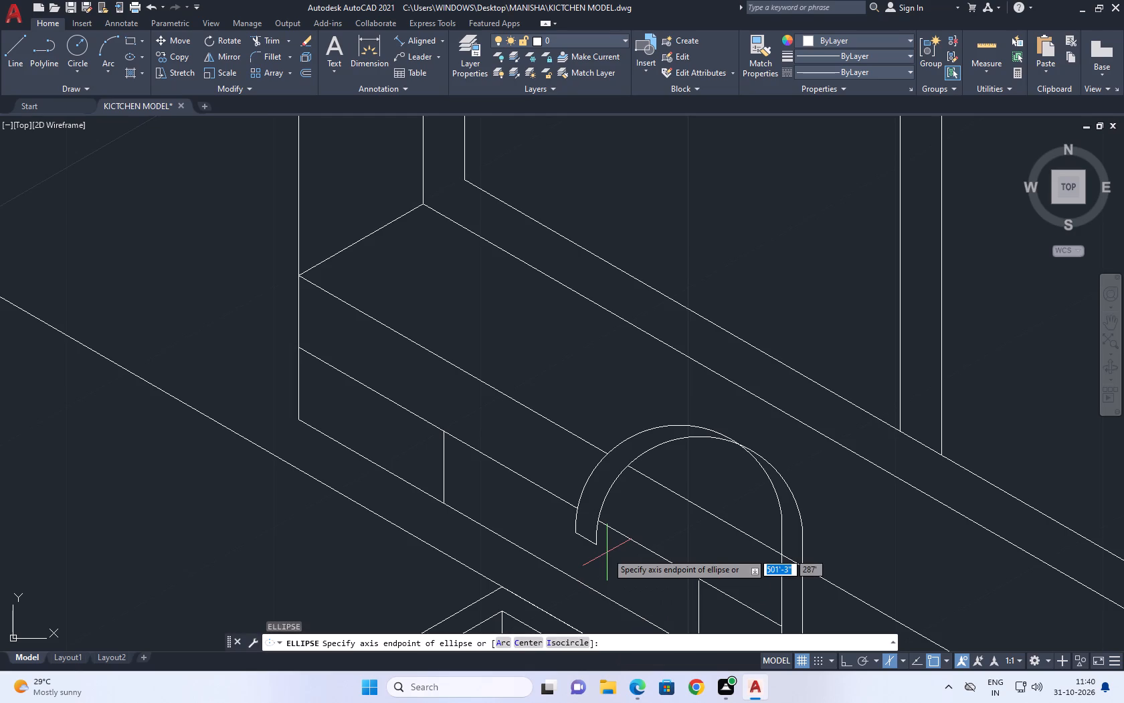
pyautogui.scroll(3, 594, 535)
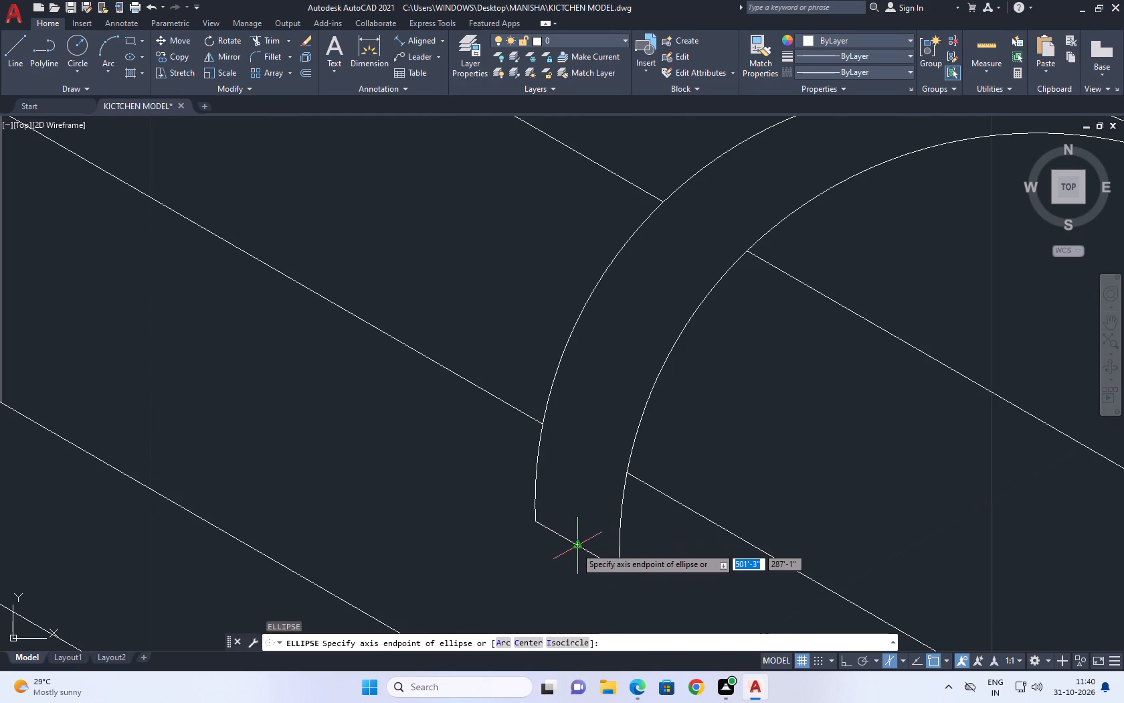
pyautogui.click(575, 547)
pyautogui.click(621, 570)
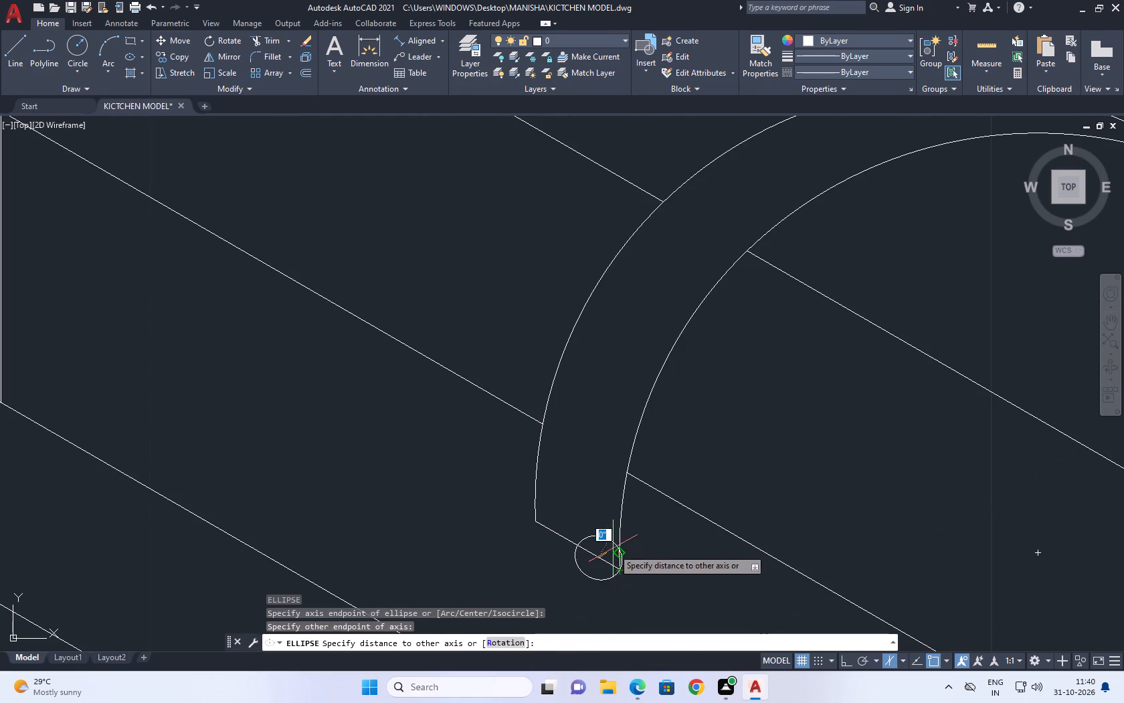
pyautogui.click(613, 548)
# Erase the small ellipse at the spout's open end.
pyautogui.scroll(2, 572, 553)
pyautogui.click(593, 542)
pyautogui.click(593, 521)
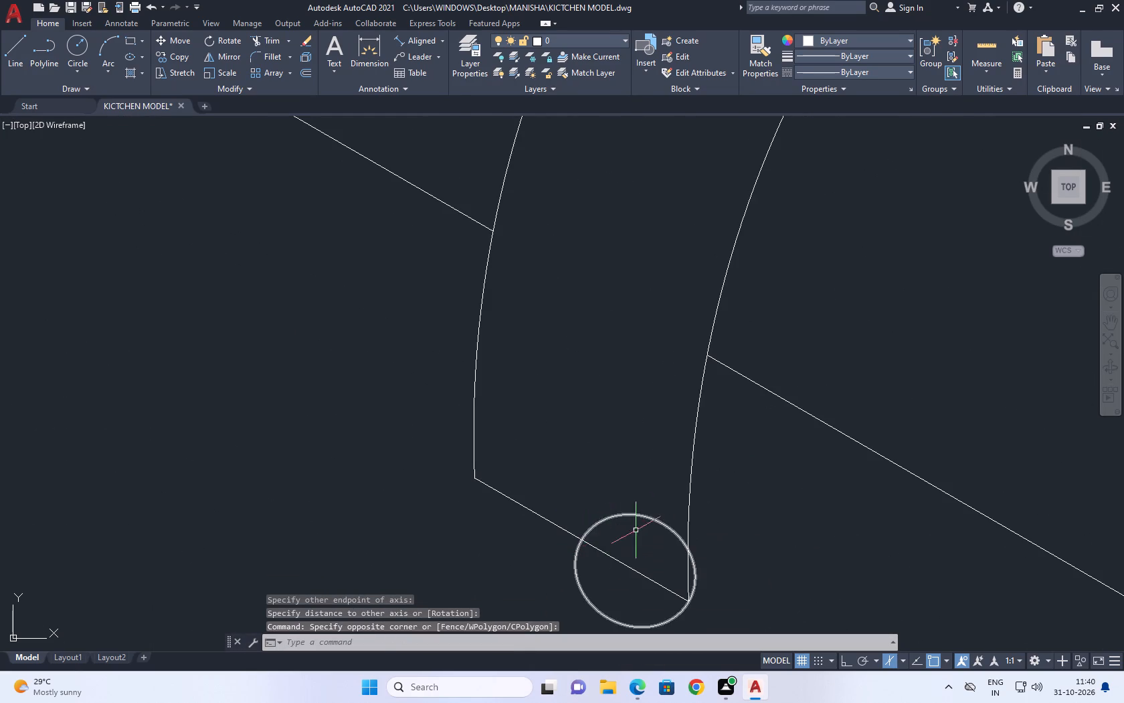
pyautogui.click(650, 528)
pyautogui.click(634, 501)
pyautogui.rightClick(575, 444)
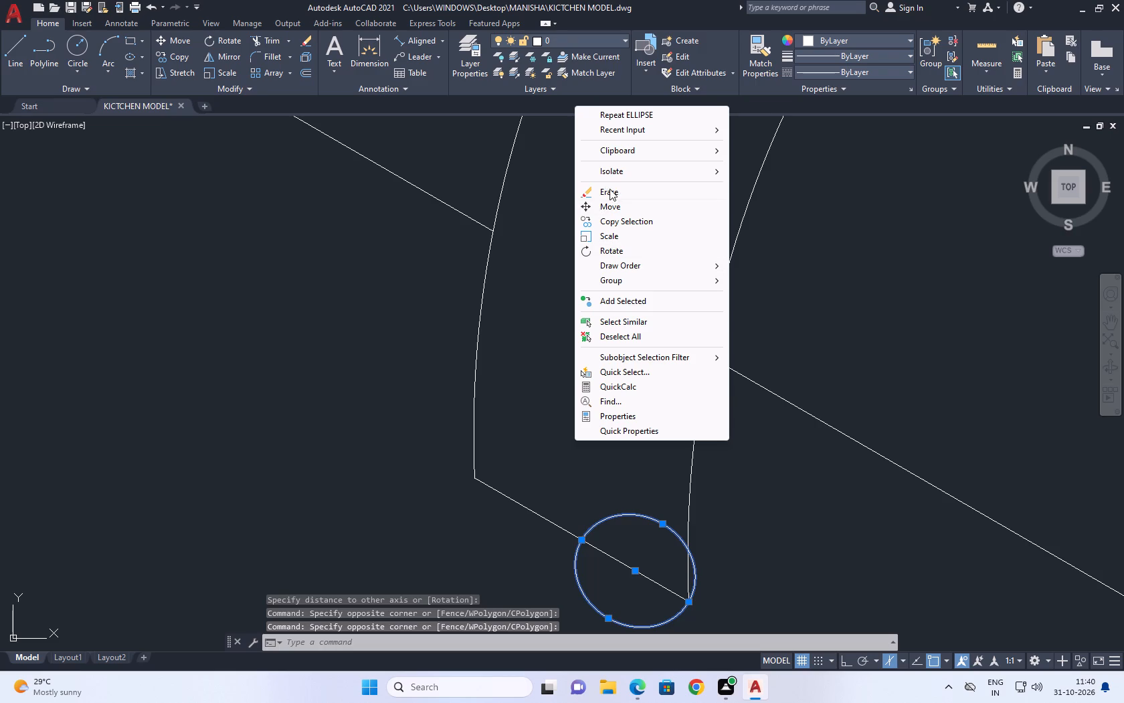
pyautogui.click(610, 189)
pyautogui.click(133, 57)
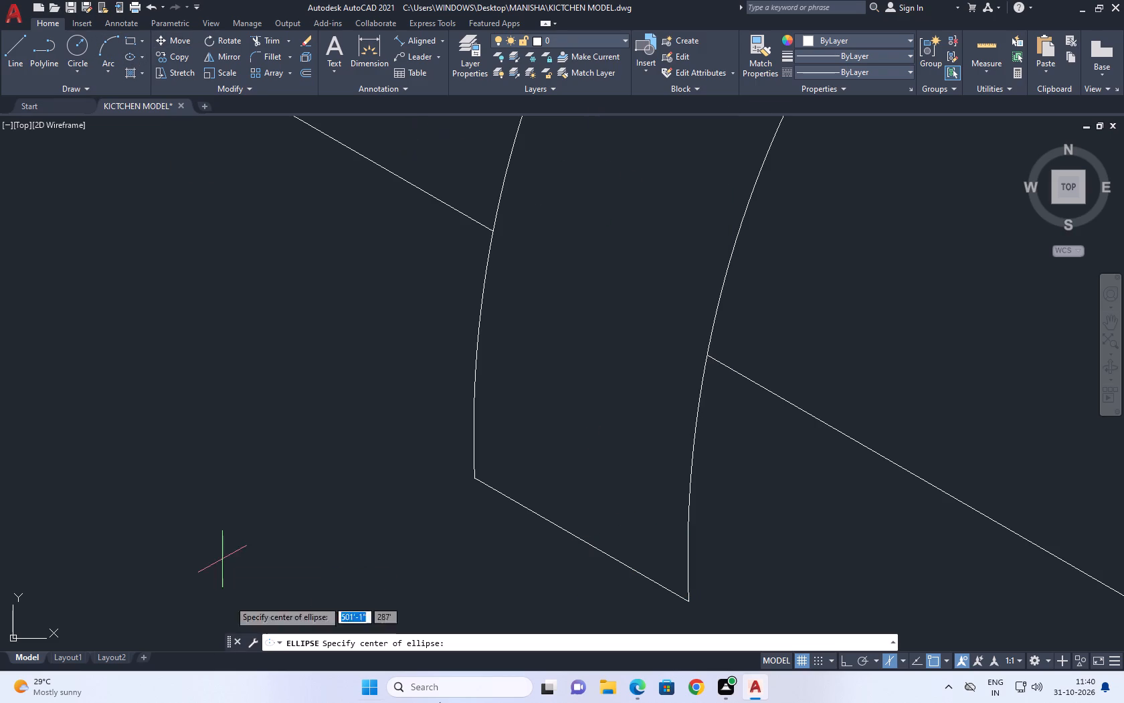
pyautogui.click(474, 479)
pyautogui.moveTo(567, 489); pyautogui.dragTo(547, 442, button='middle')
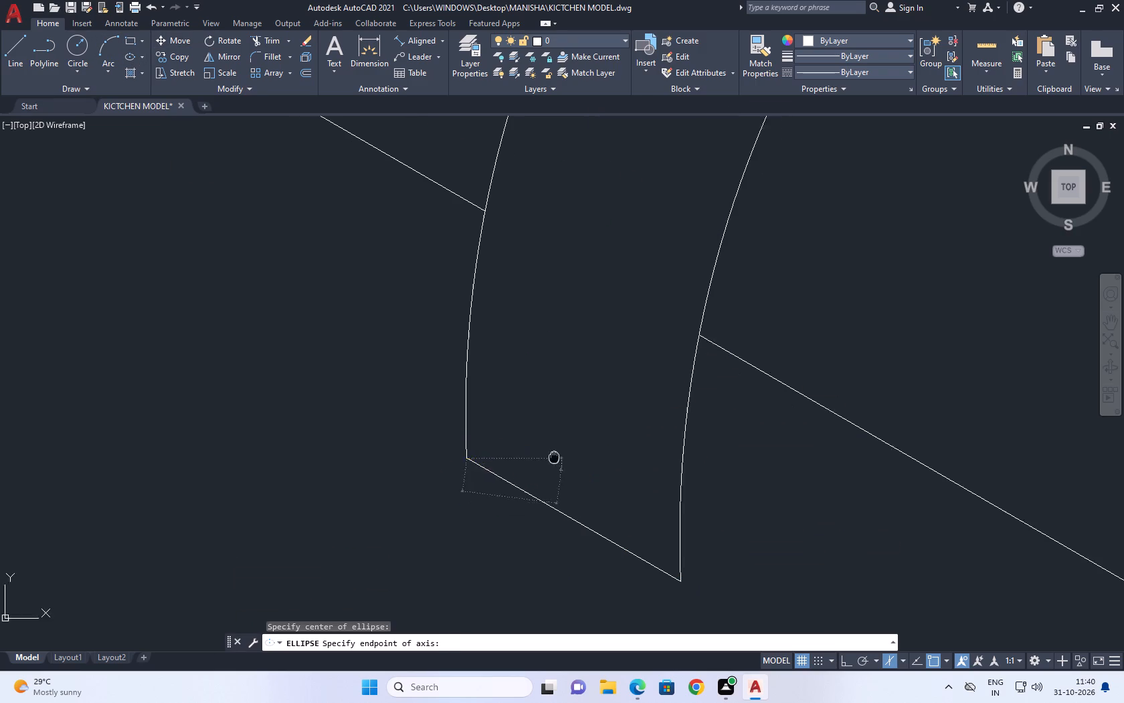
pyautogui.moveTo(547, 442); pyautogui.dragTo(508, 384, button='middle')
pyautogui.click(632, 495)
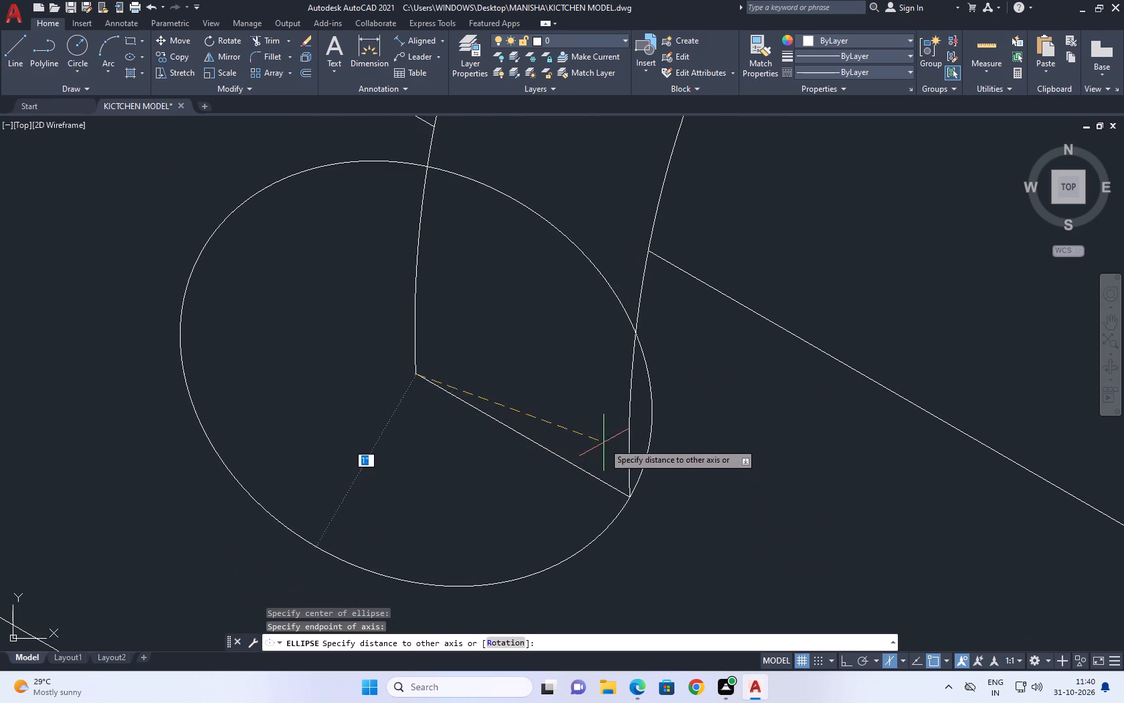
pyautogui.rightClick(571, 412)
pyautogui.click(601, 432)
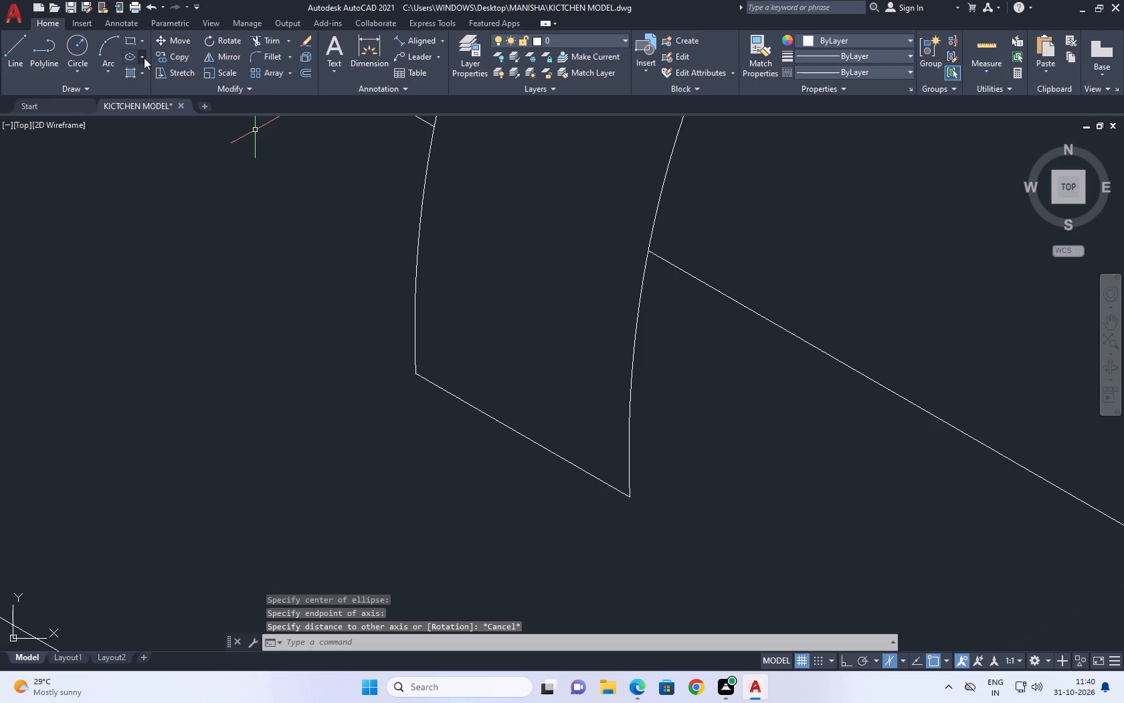
# Draw a narrow ellipse centred on the midpoint of the spout's end line, with its long axis reaching the line's lower endpoint.
pyautogui.click(144, 58)
pyautogui.click(155, 82)
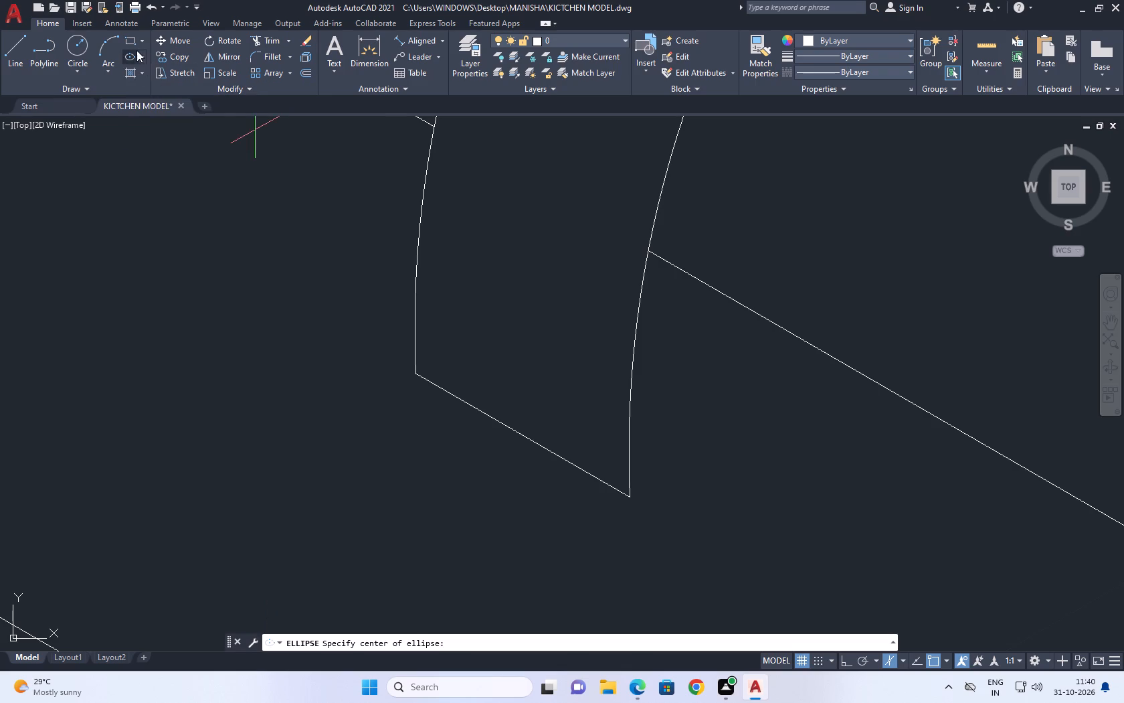
pyautogui.click(522, 434)
pyautogui.click(630, 499)
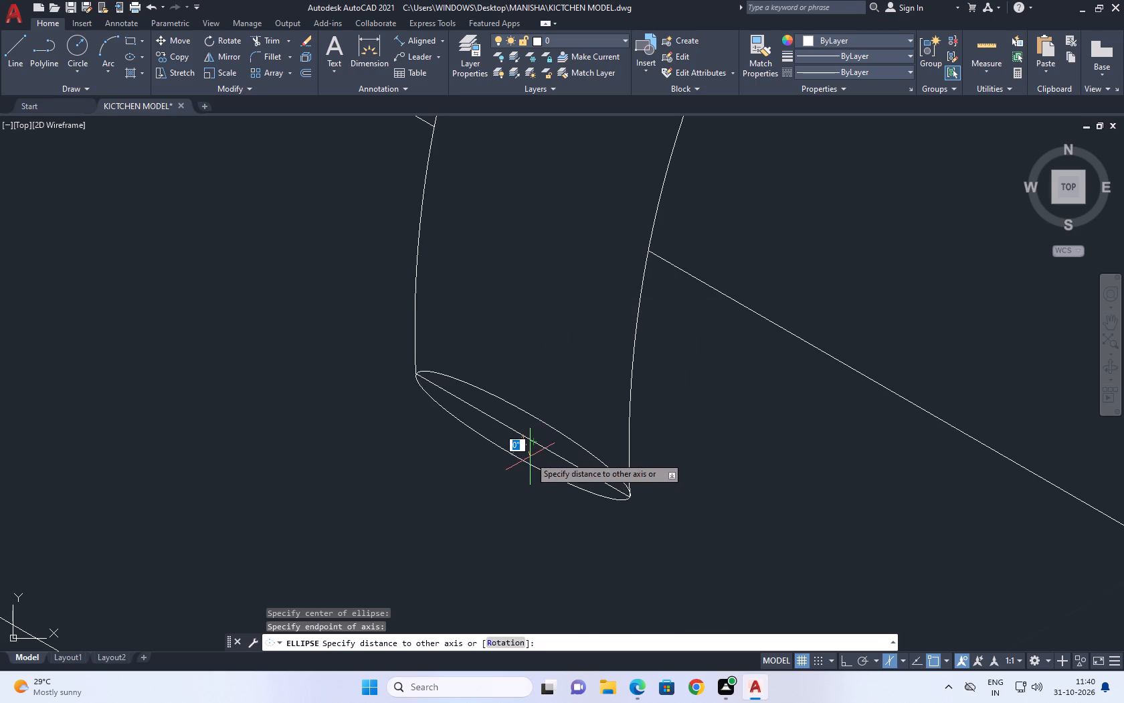
pyautogui.click(530, 457)
# Erase the straight end line running through the spout's new ellipse.
pyautogui.click(525, 435)
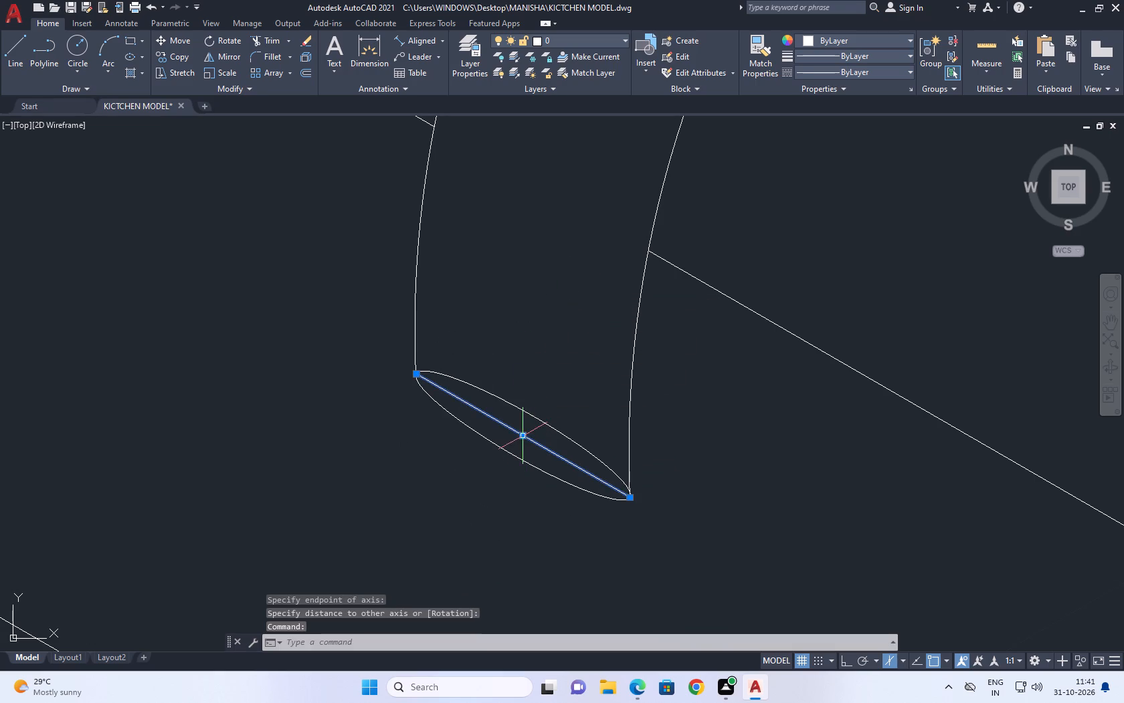
pyautogui.rightClick(543, 343)
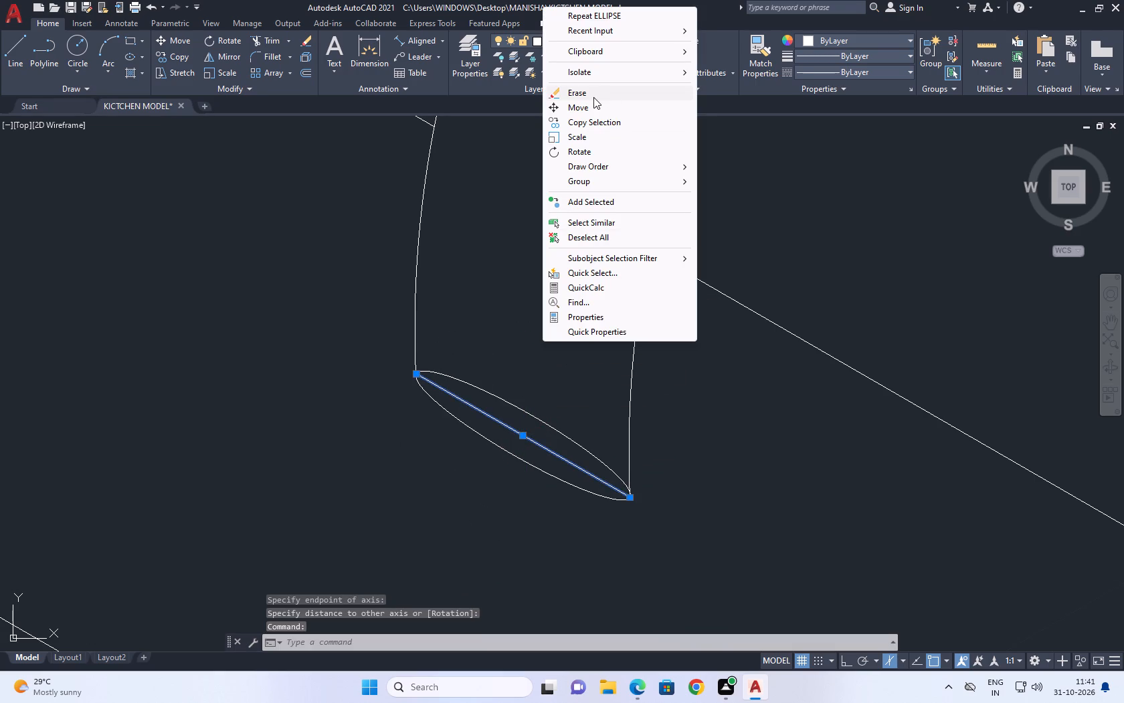
pyautogui.click(593, 96)
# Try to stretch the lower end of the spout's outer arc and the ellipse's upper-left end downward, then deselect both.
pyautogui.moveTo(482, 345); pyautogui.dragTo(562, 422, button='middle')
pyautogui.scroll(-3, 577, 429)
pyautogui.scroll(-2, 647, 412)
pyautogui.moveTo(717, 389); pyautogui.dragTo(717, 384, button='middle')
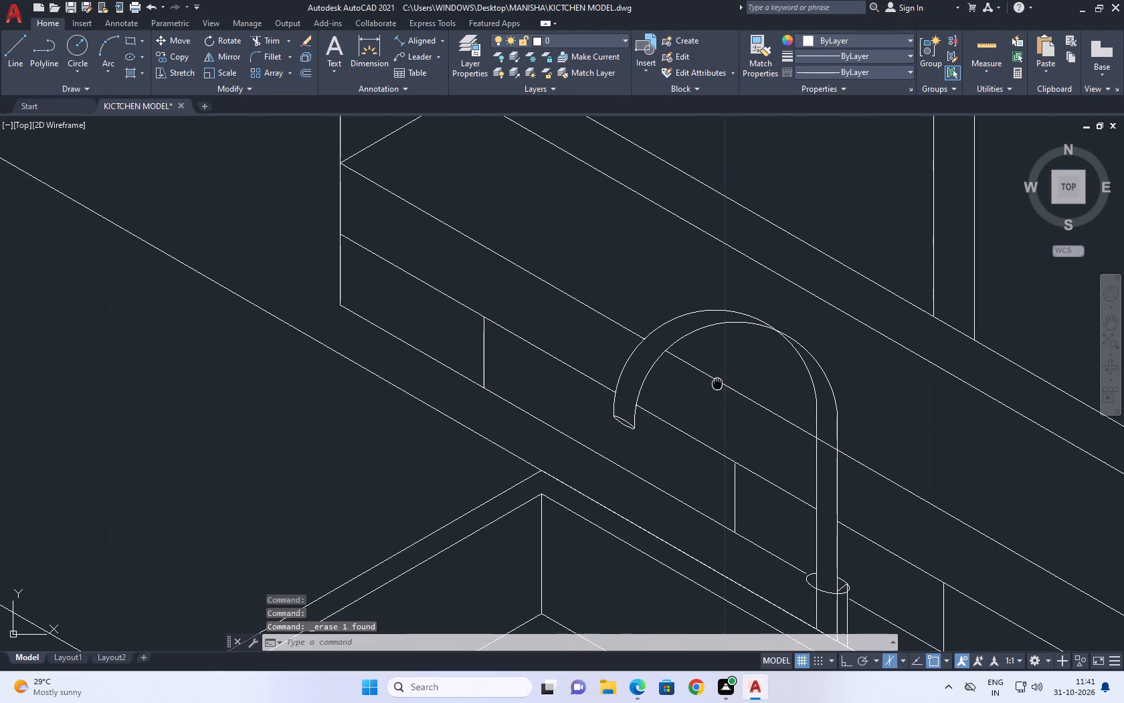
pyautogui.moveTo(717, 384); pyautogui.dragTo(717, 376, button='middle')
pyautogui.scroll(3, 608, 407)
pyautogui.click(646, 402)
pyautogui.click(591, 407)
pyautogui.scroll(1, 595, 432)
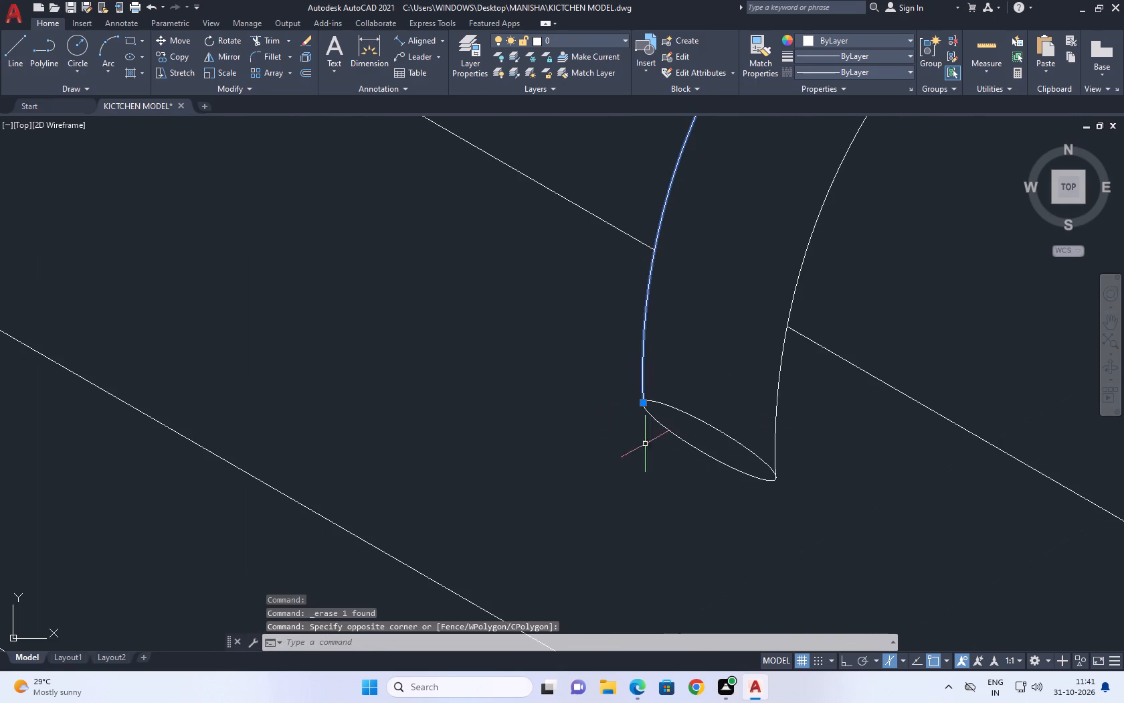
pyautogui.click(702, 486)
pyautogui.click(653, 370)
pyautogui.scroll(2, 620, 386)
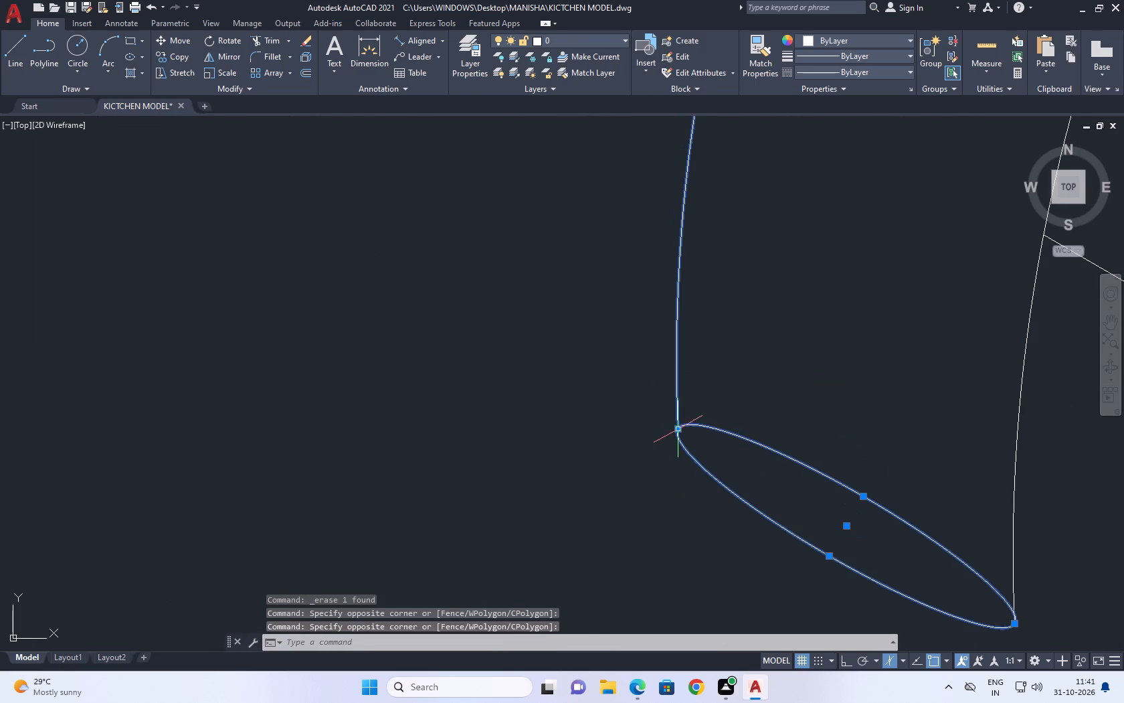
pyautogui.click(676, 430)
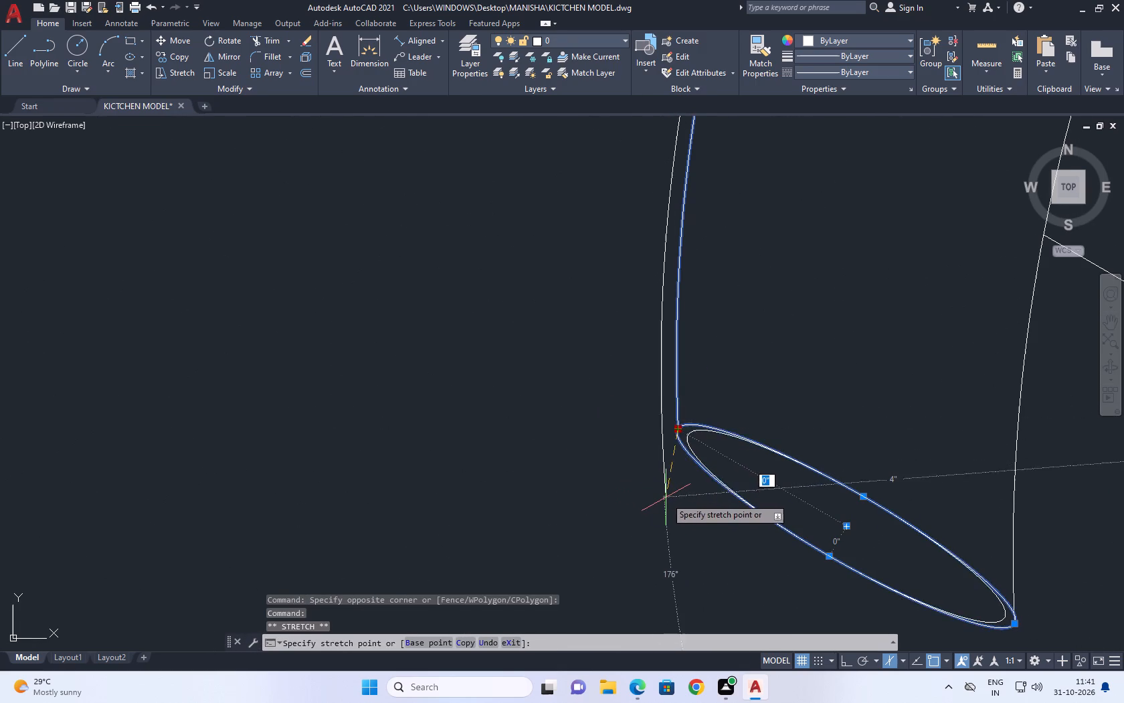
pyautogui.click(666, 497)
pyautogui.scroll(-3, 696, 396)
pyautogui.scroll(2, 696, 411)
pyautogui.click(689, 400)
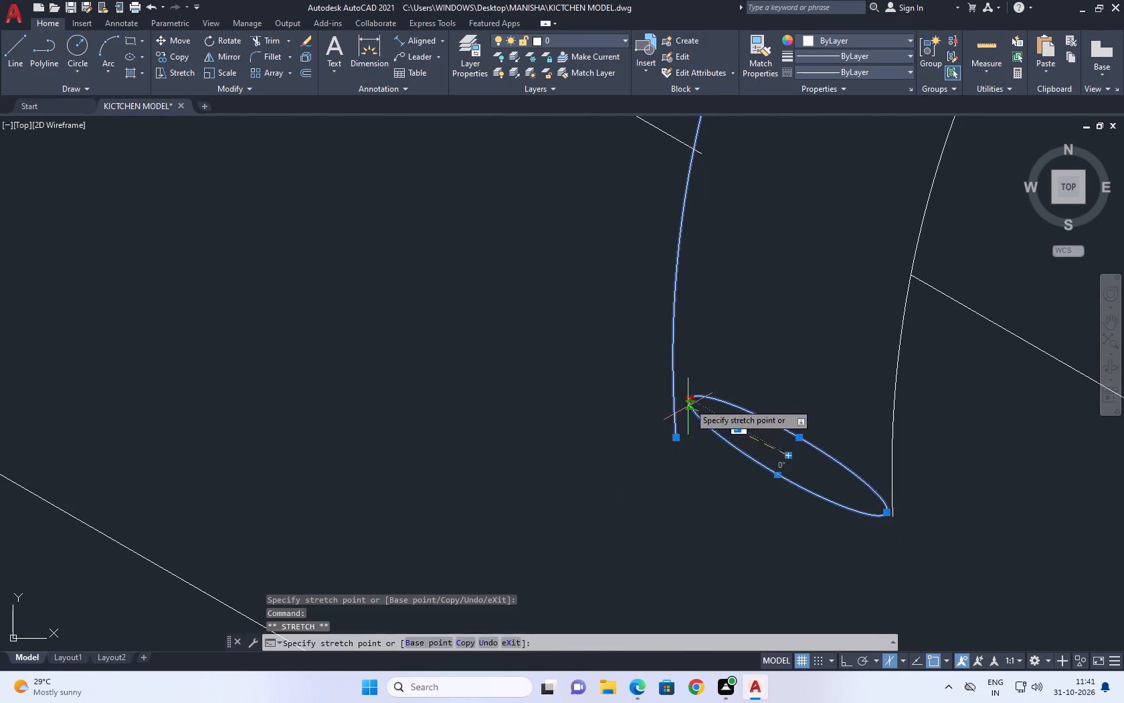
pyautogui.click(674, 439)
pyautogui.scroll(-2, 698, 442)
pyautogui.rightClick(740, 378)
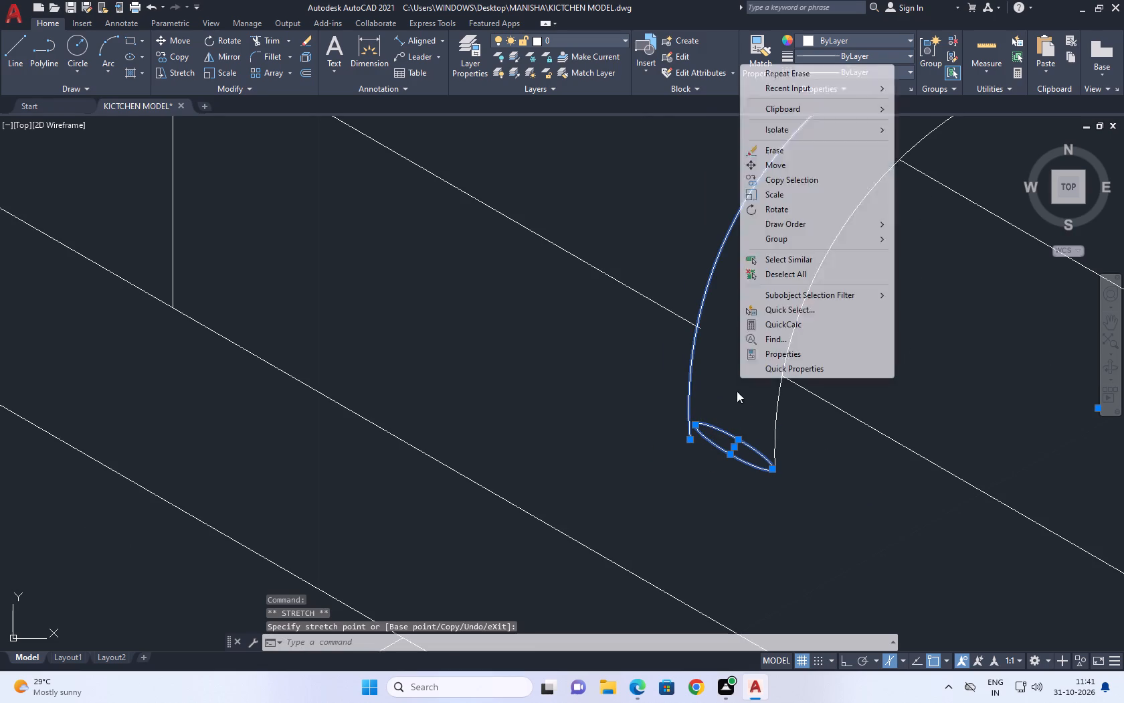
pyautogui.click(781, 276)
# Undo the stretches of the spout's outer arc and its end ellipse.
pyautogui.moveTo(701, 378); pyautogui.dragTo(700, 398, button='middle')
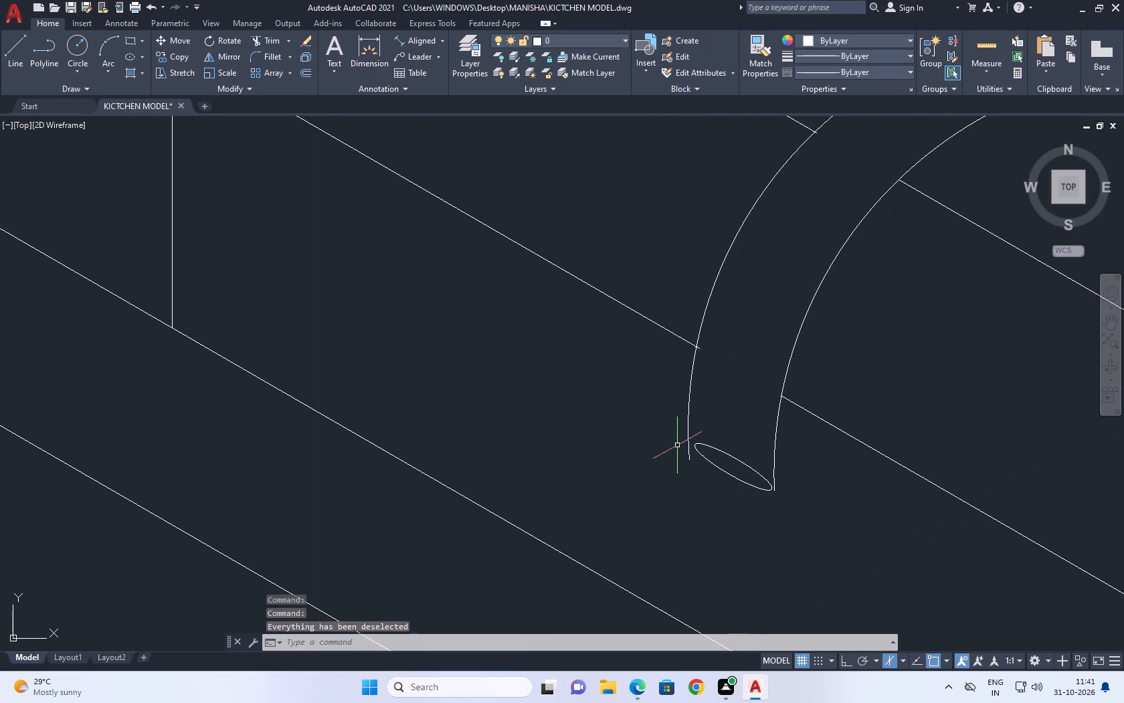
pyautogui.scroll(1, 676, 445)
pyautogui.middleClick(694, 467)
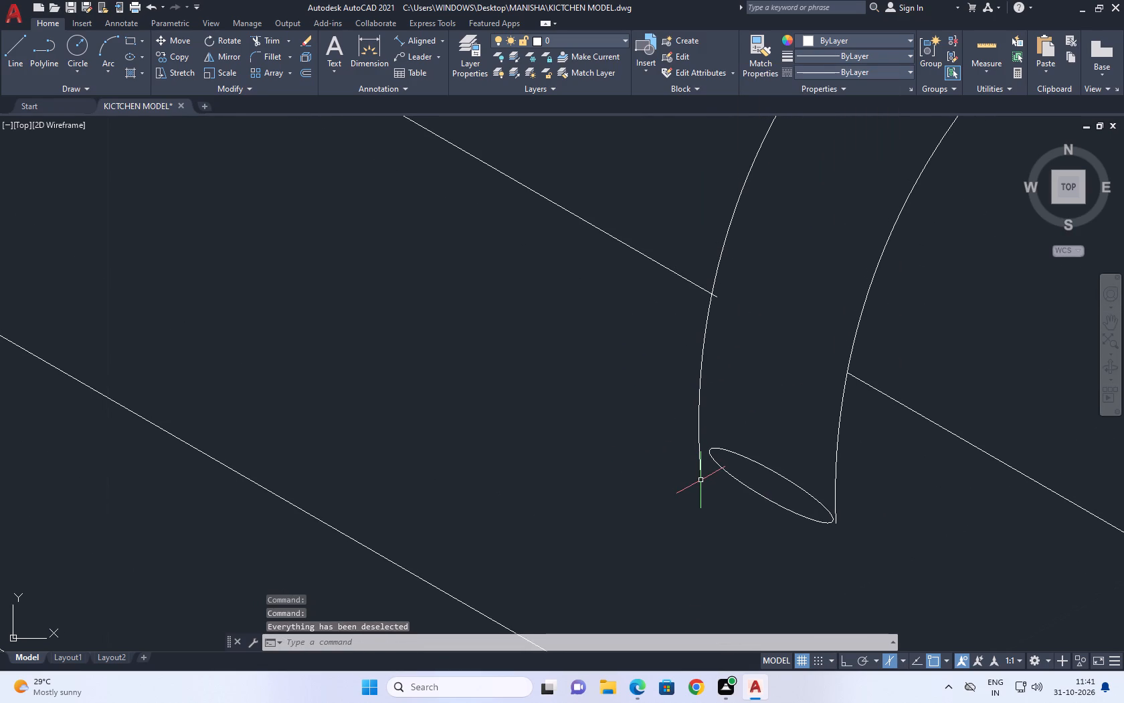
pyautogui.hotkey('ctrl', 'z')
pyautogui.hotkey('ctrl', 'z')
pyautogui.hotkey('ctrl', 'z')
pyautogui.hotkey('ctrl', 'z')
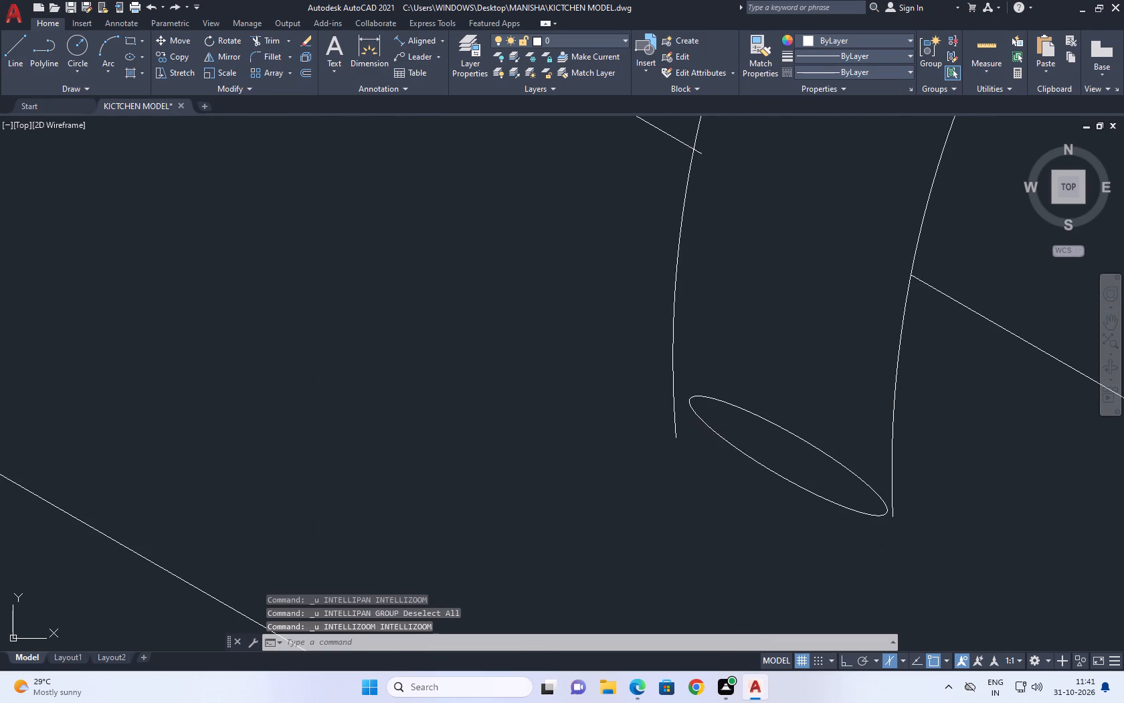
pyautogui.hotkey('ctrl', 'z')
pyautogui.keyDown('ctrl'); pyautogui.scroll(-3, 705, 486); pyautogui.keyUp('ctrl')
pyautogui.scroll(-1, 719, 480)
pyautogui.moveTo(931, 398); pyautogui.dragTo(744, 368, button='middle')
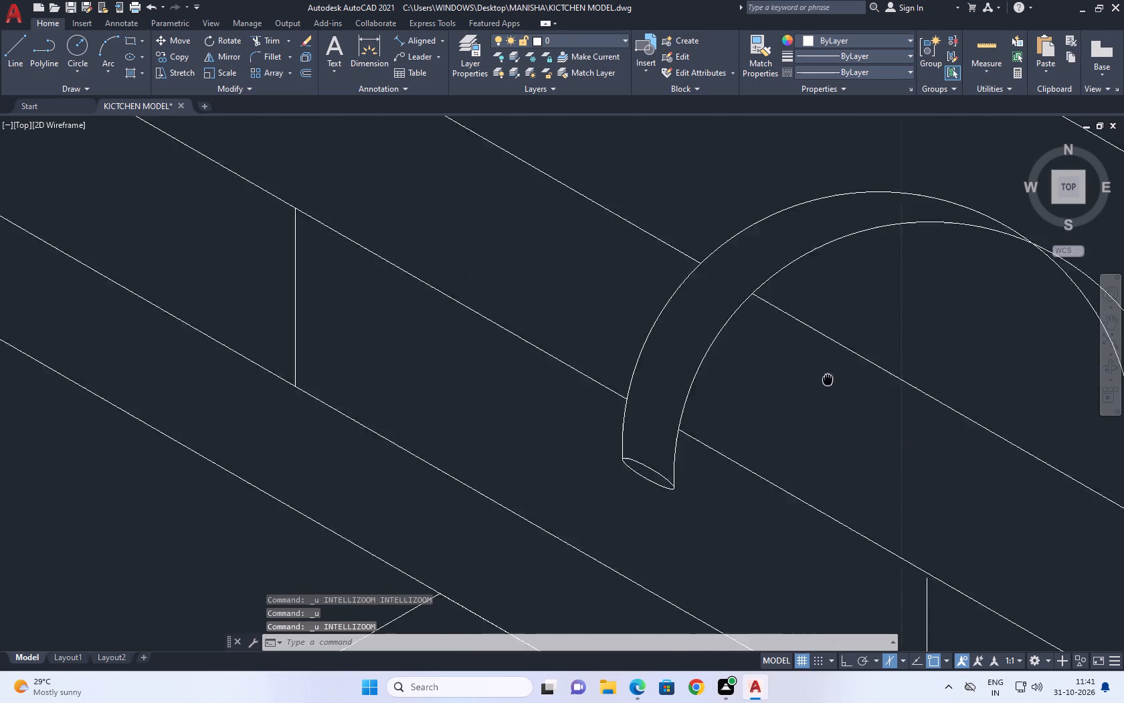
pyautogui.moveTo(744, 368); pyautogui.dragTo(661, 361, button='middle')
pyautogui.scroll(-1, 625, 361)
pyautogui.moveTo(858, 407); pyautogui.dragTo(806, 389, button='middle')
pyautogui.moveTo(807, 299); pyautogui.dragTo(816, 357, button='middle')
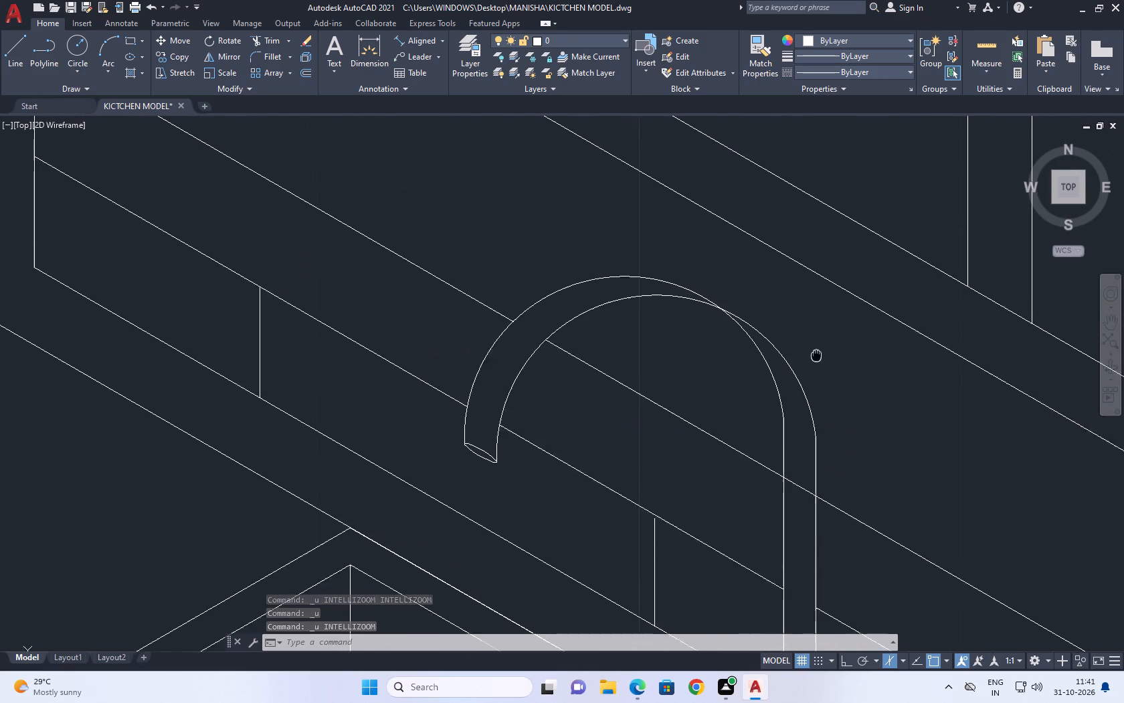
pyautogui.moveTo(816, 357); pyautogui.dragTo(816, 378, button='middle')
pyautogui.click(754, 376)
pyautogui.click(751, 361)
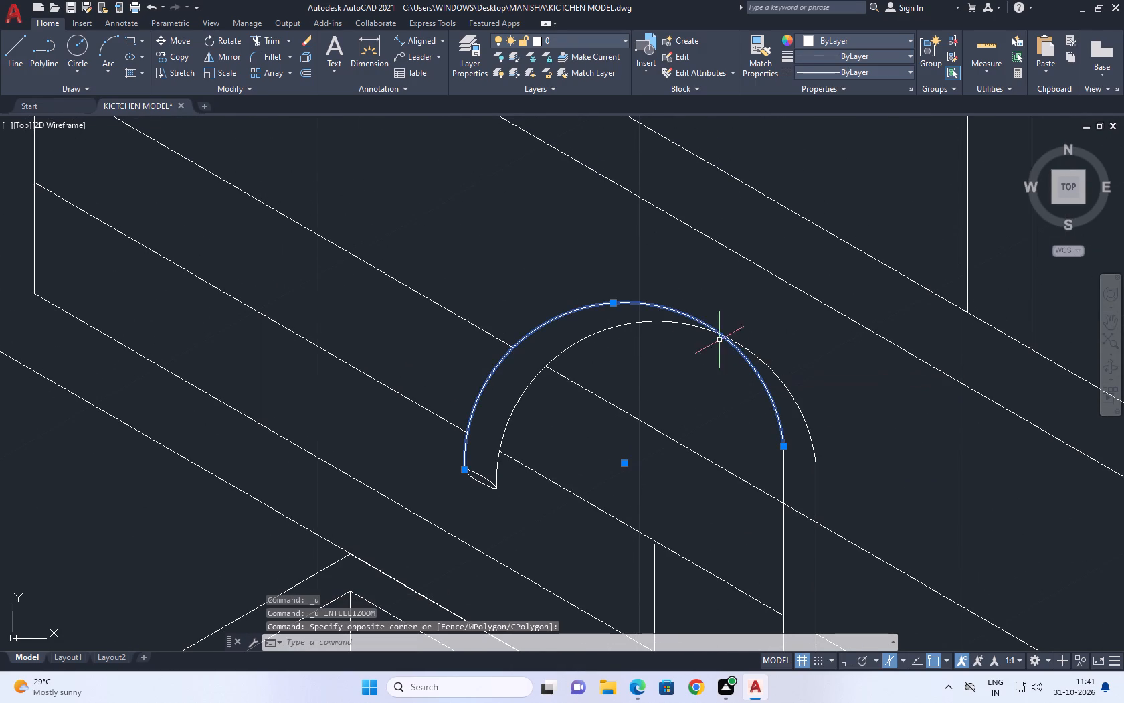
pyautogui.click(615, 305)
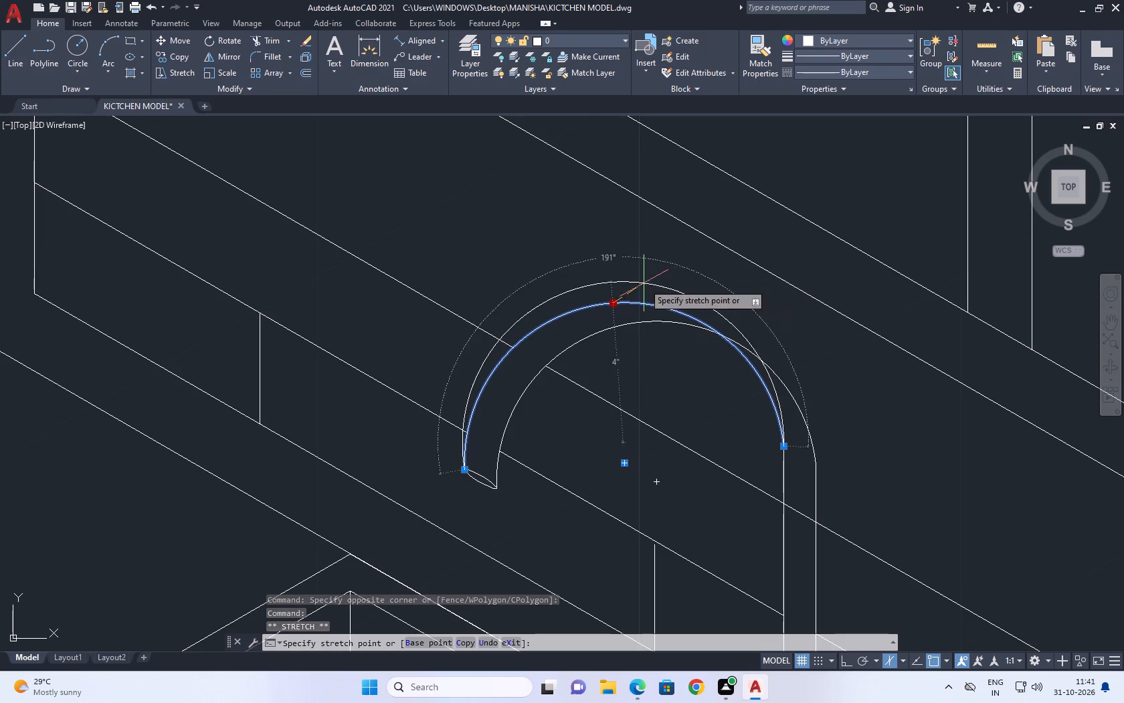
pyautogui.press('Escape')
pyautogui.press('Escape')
# Review the finished tap and sink in the context of the whole kitchen drawing.
pyautogui.scroll(-3, 784, 490)
pyautogui.moveTo(788, 461); pyautogui.dragTo(763, 372, button='middle')
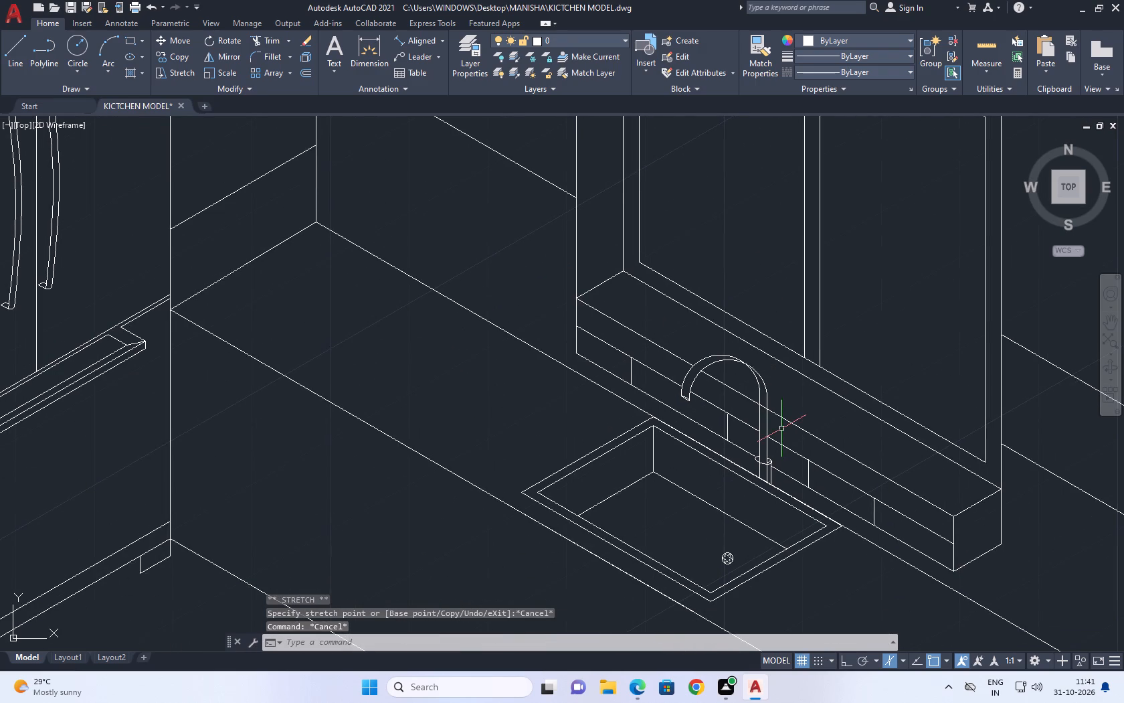
pyautogui.scroll(-3, 808, 445)
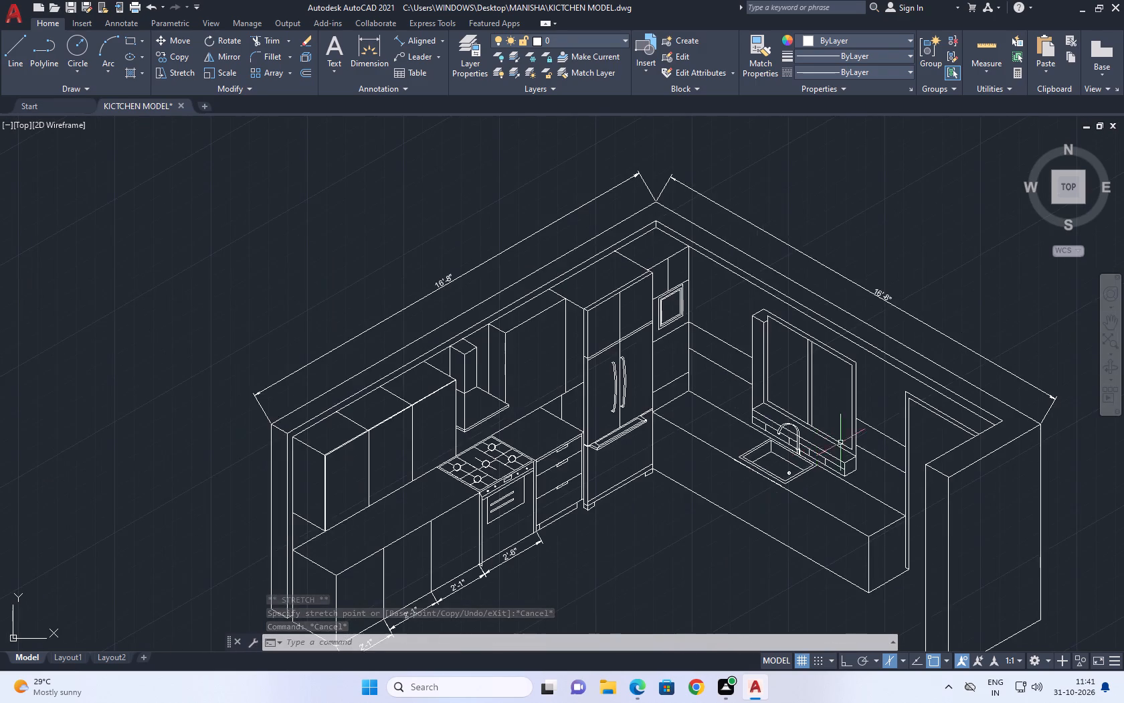
pyautogui.scroll(-1, 923, 526)
pyautogui.moveTo(907, 528); pyautogui.dragTo(846, 432, button='middle')
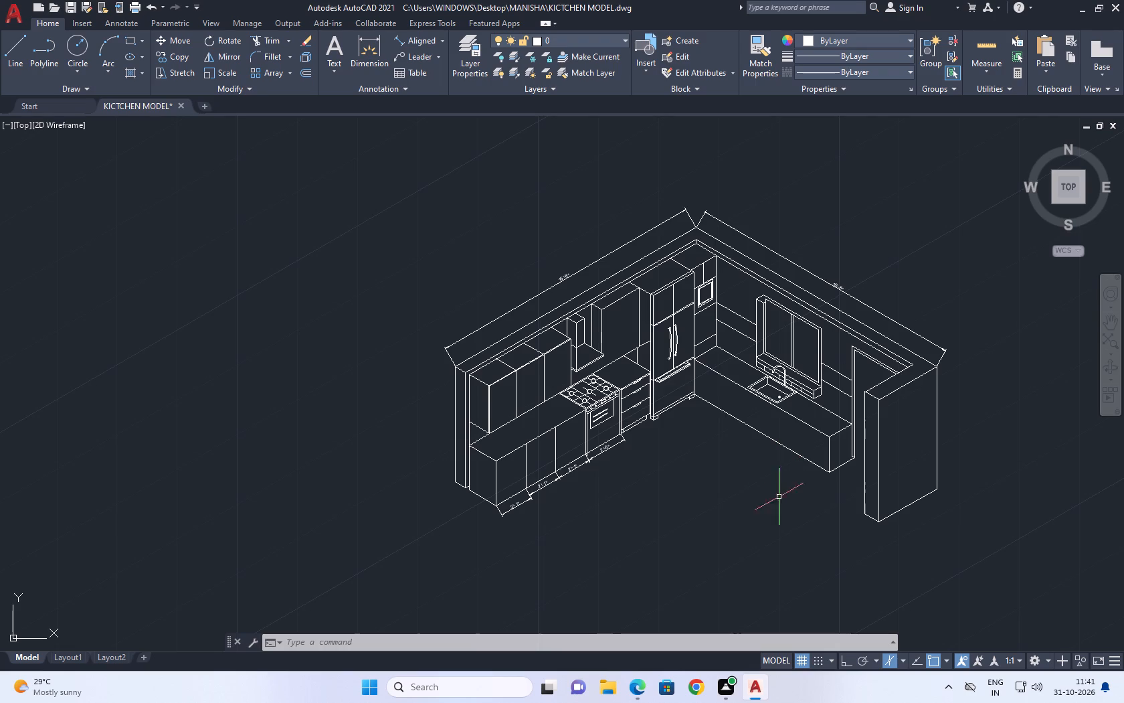
pyautogui.scroll(2, 838, 449)
pyautogui.moveTo(872, 398); pyautogui.dragTo(890, 474, button='middle')
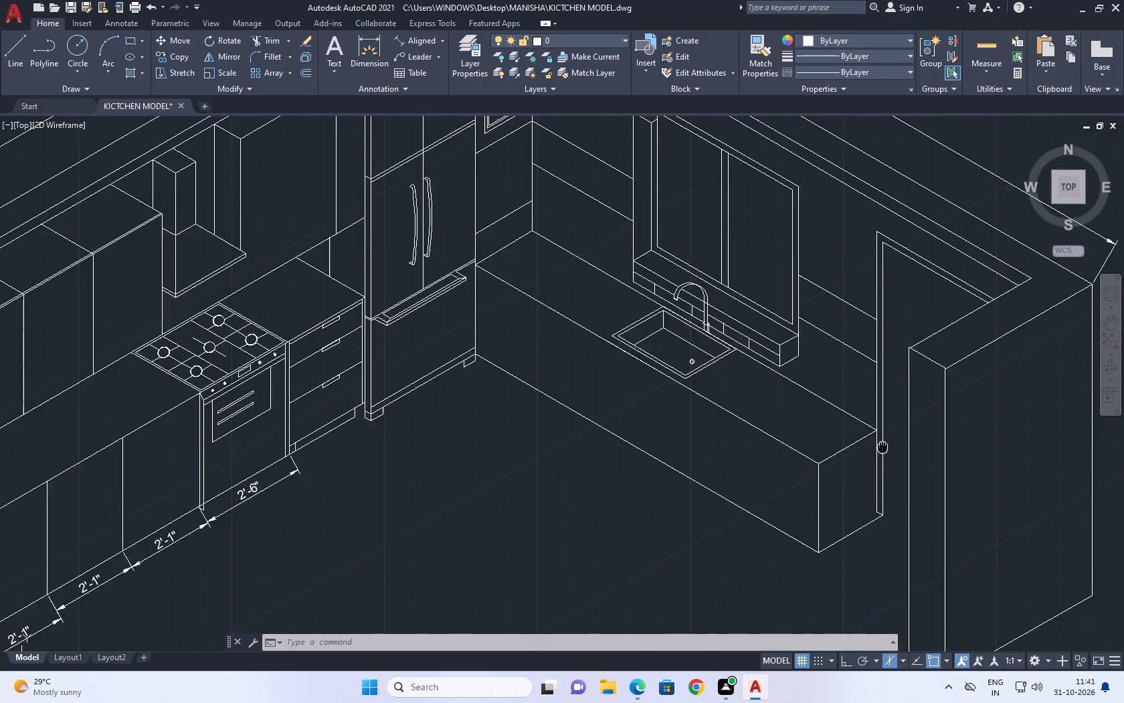
# Copy the outer vertical line of the door frame 3 inches along the wall, towards the sink.
pyautogui.moveTo(890, 474); pyautogui.dragTo(895, 500, button='middle')
pyautogui.click(891, 442)
pyautogui.moveTo(885, 436); pyautogui.dragTo(903, 456, button='middle')
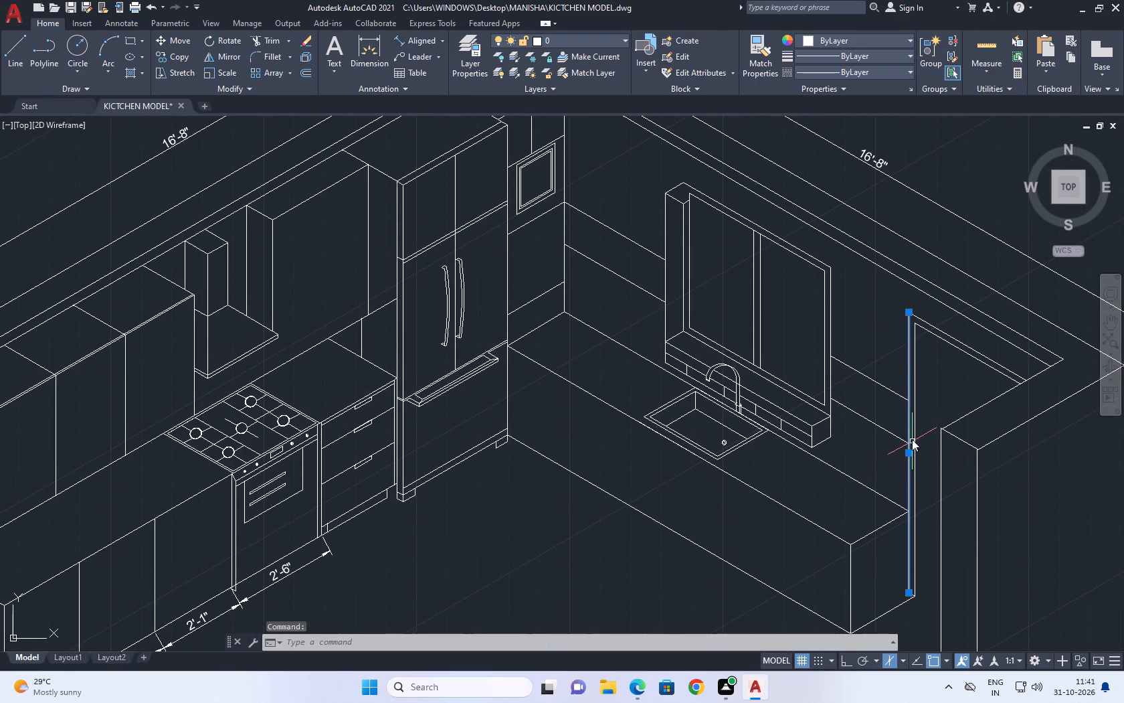
pyautogui.press('c')
pyautogui.write('O')
pyautogui.press('space')
pyautogui.scroll(1, 911, 439)
pyautogui.click(882, 478)
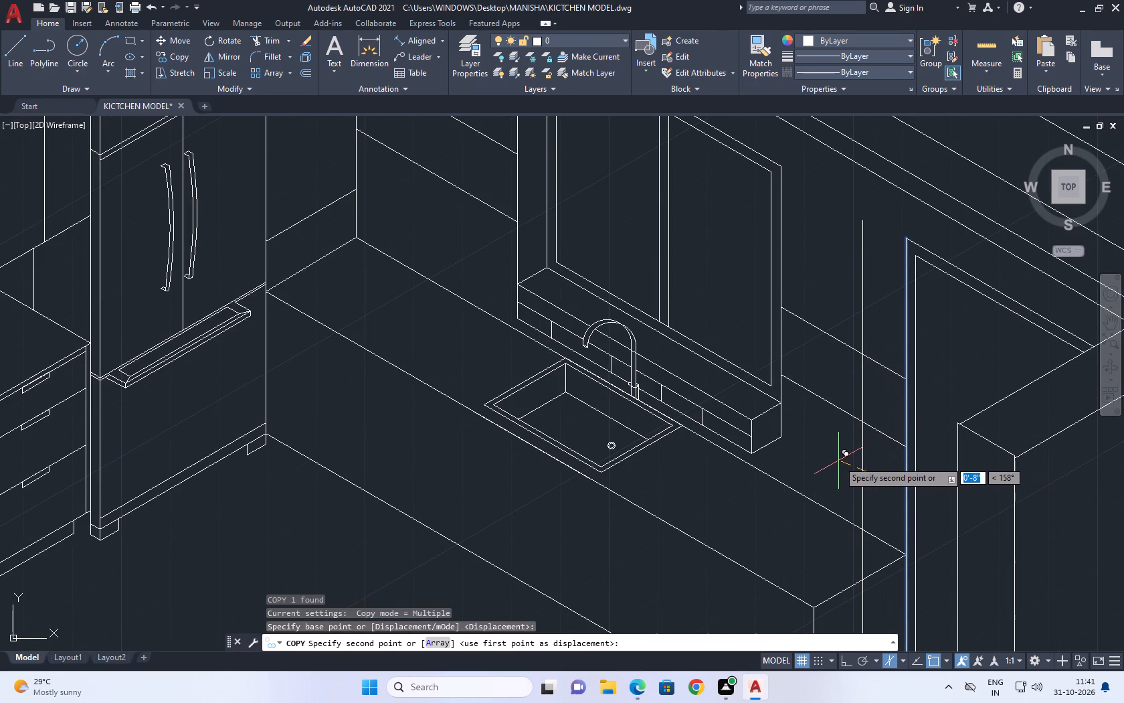
pyautogui.press('F8')
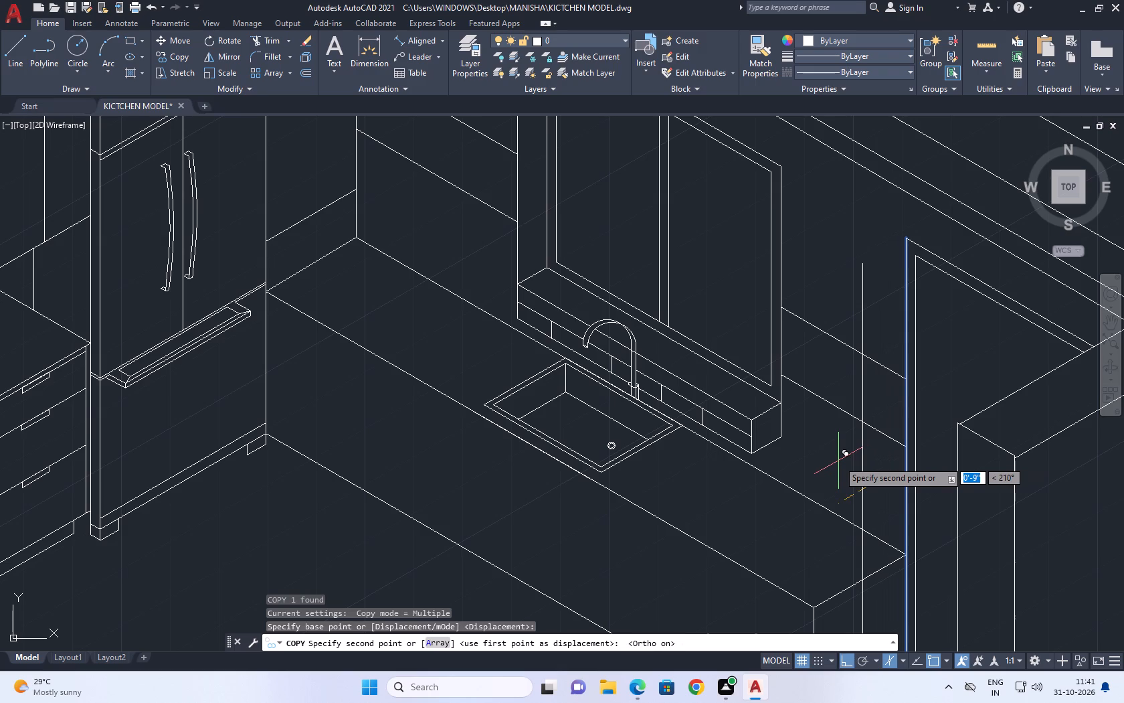
pyautogui.press('F5')
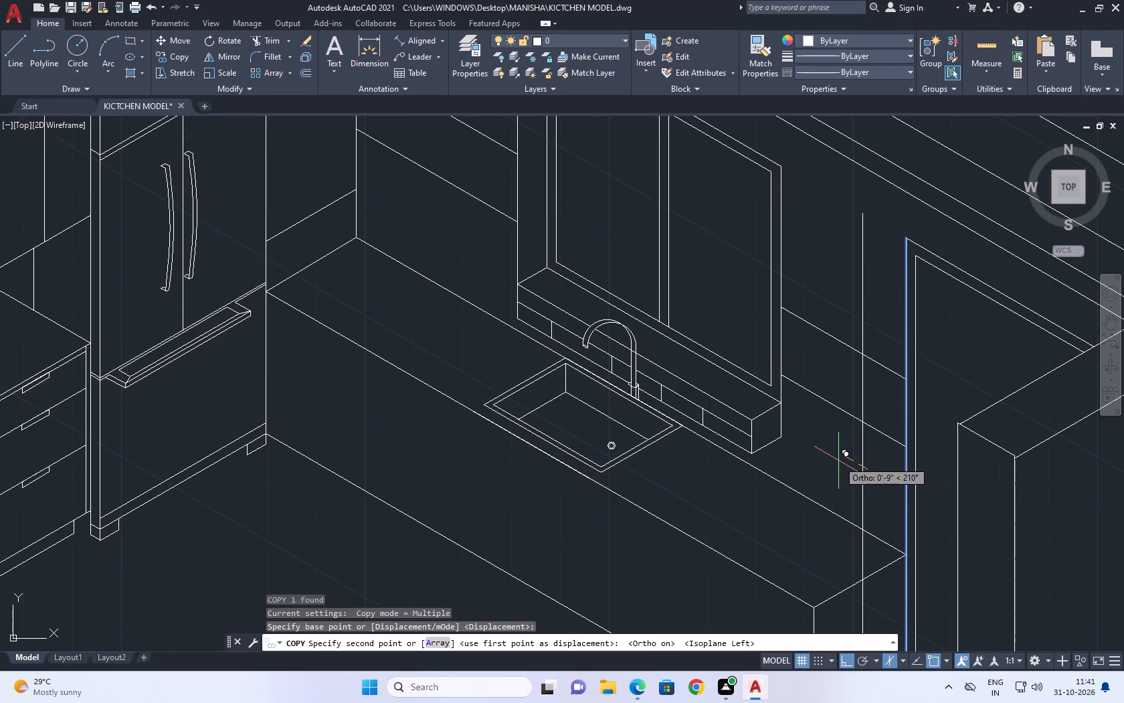
pyautogui.press('6')
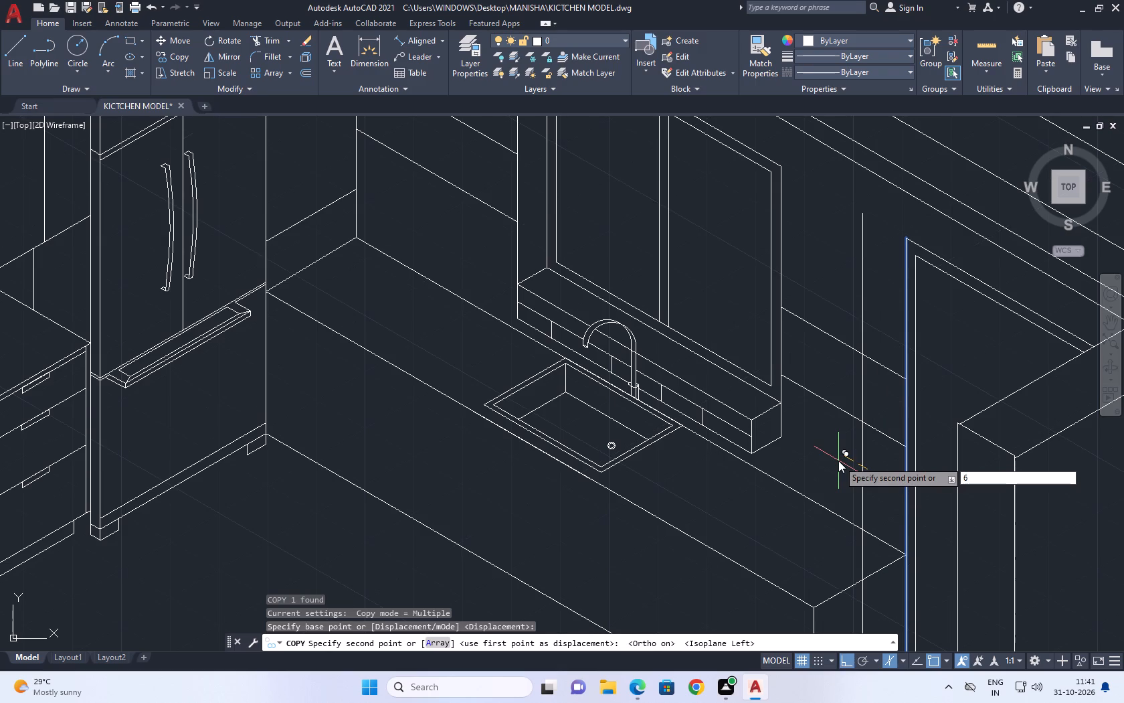
pyautogui.press('BackSpace')
pyautogui.press('3')
pyautogui.press('Return')
pyautogui.press('Escape')
# Extend the lower end of the copied vertical line to the bottom edge of the sink counter's end face.
pyautogui.moveTo(844, 591); pyautogui.dragTo(855, 498, button='middle')
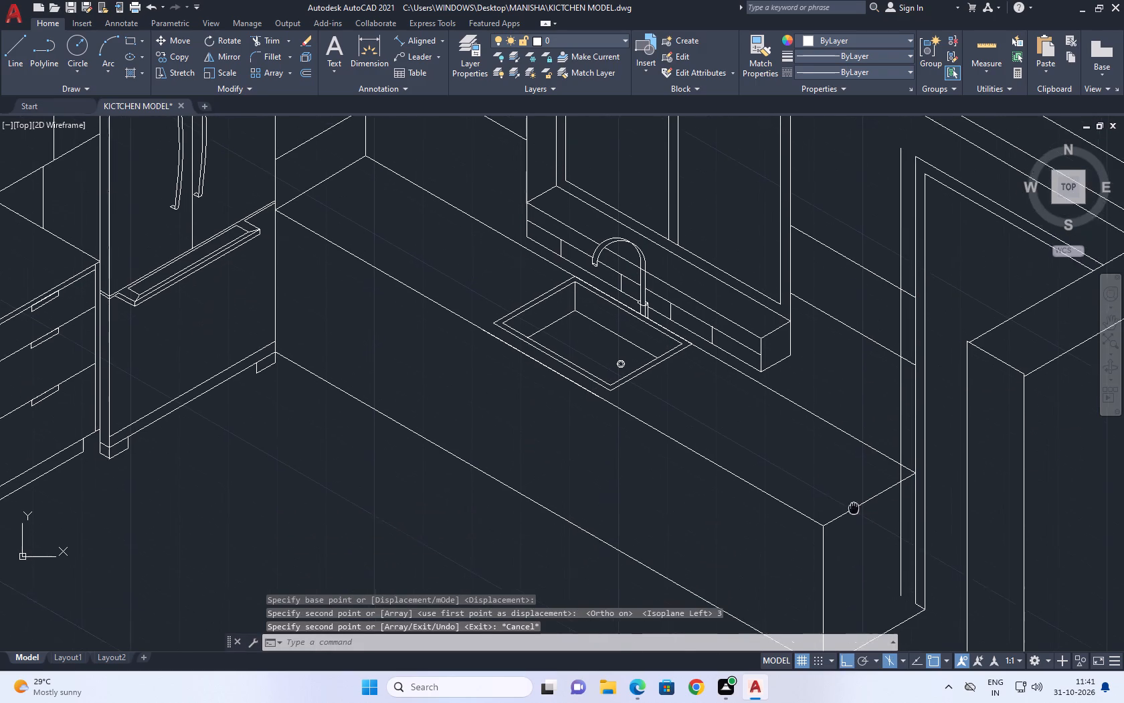
pyautogui.moveTo(846, 542); pyautogui.dragTo(856, 408, button='middle')
pyautogui.moveTo(879, 474); pyautogui.dragTo(895, 519, button='middle')
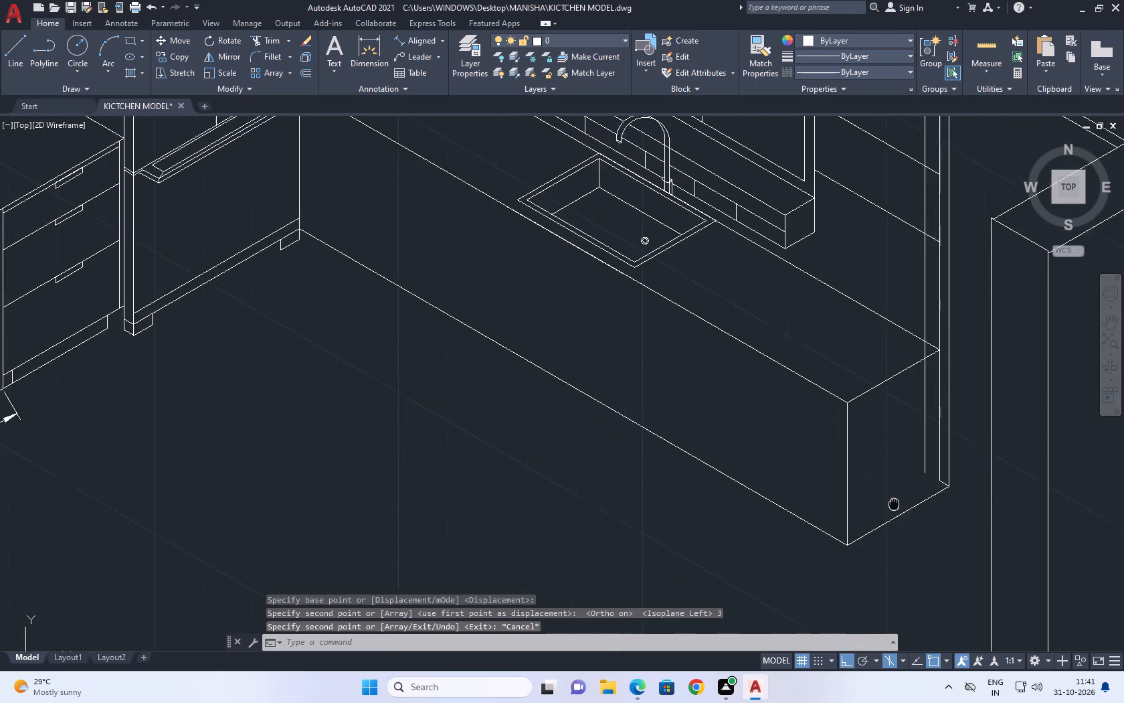
pyautogui.moveTo(895, 519); pyautogui.dragTo(895, 526, button='middle')
pyautogui.scroll(-1, 895, 526)
pyautogui.press('e')
pyautogui.press('x')
pyautogui.press('space')
pyautogui.click(917, 505)
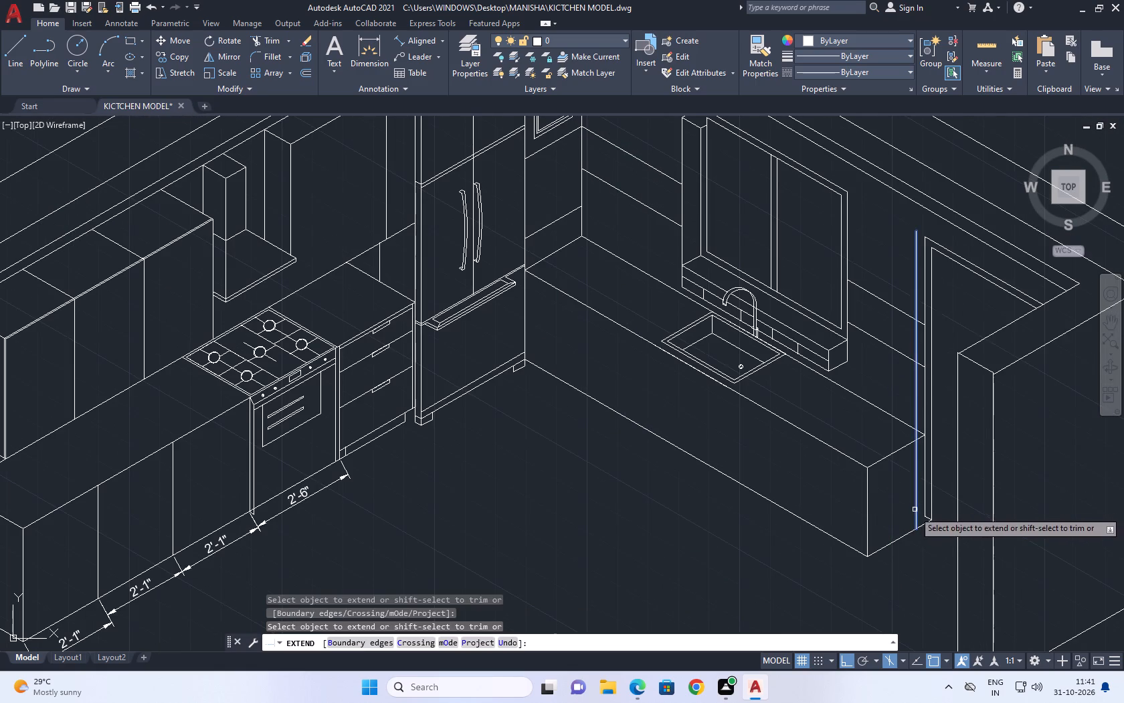
pyautogui.press('Escape')
# Delete the sloping top edge at the door end of the sink counter.
pyautogui.scroll(1, 912, 451)
pyautogui.moveTo(914, 445); pyautogui.dragTo(923, 504, button='middle')
pyautogui.scroll(2, 923, 501)
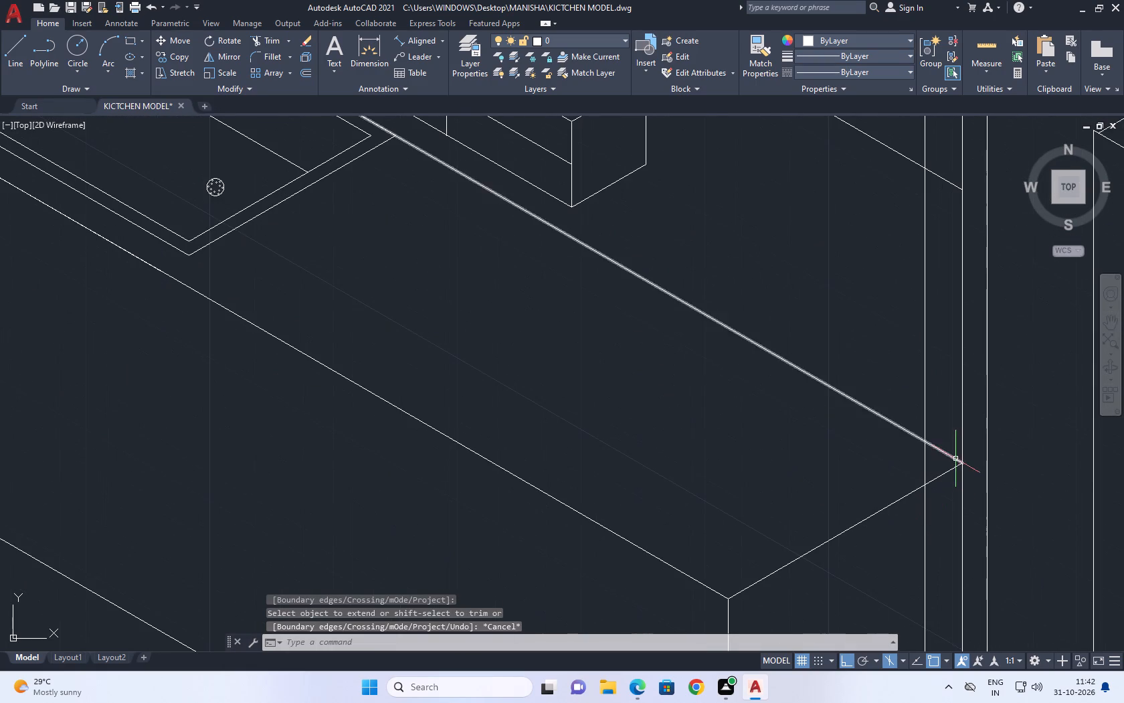
pyautogui.click(907, 501)
pyautogui.click(887, 483)
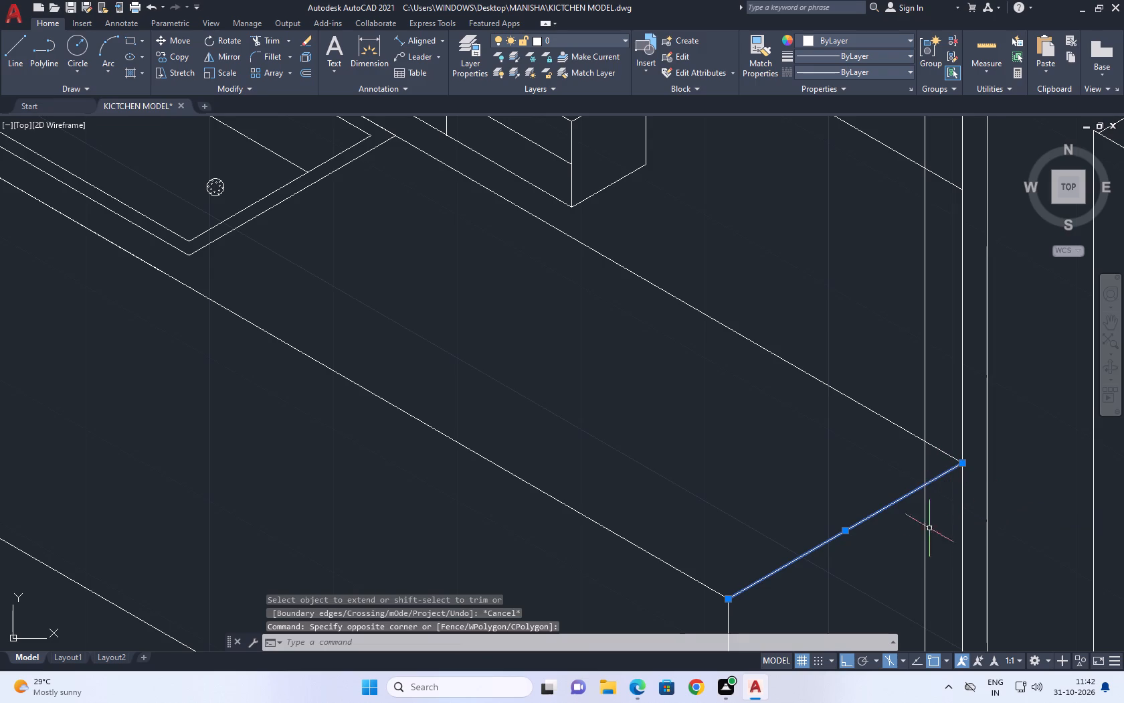
pyautogui.press('Delete')
# Draw an isometric line from where the copied vertical meets the counter's back edge, running past the front edge.
pyautogui.press('l')
pyautogui.press('space')
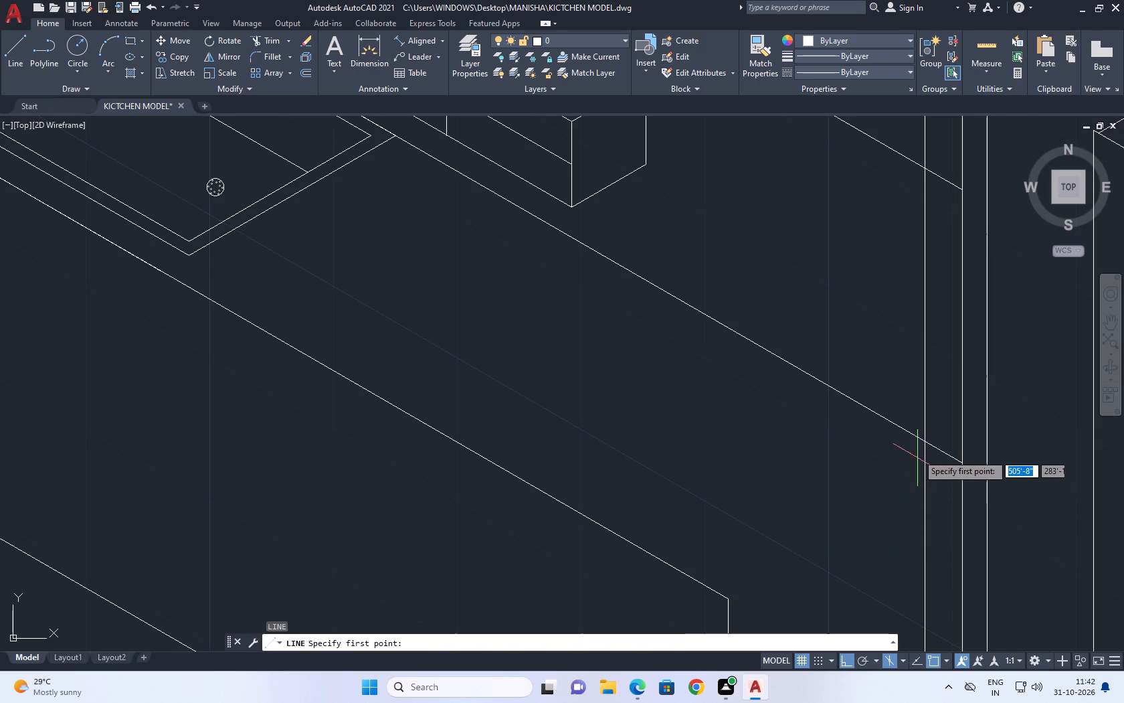
pyautogui.click(925, 443)
pyautogui.moveTo(424, 597); pyautogui.dragTo(486, 499, button='middle')
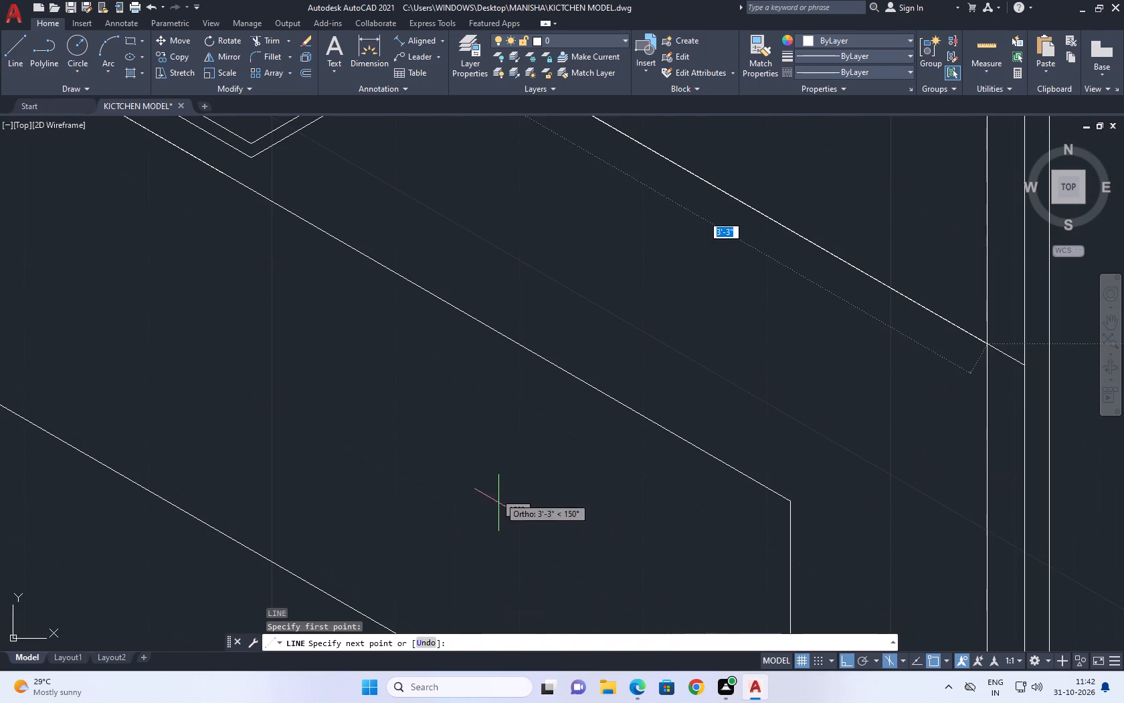
pyautogui.press('F5')
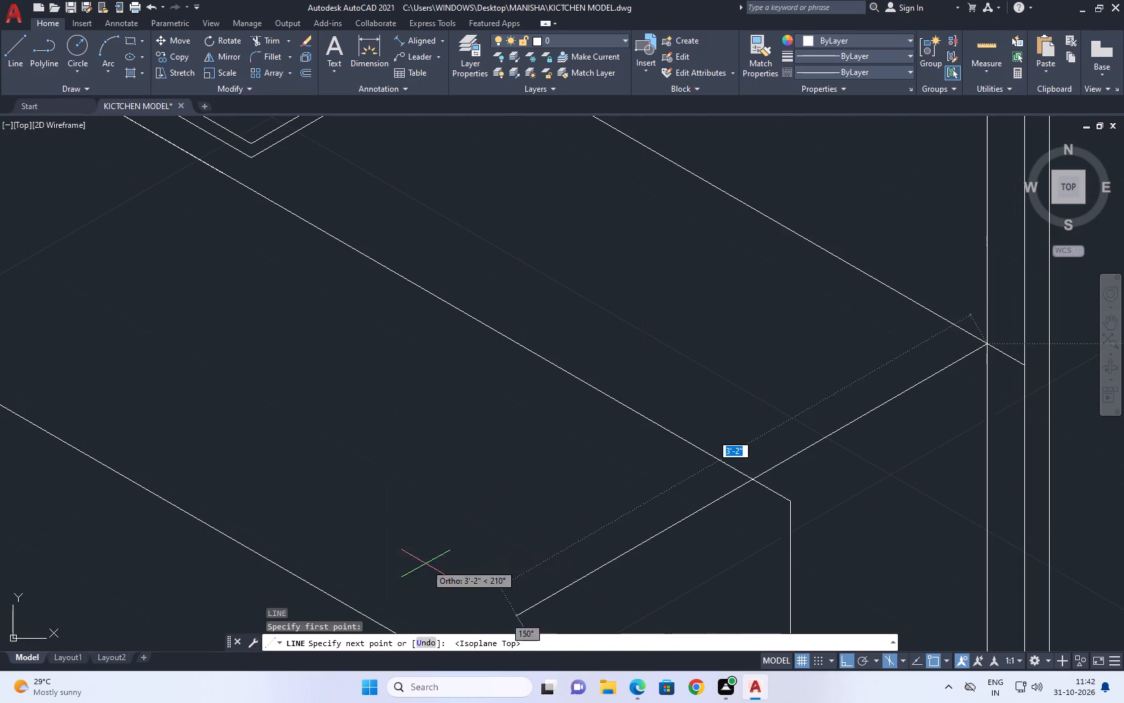
pyautogui.click(419, 566)
pyautogui.press('Escape')
pyautogui.scroll(-3, 531, 497)
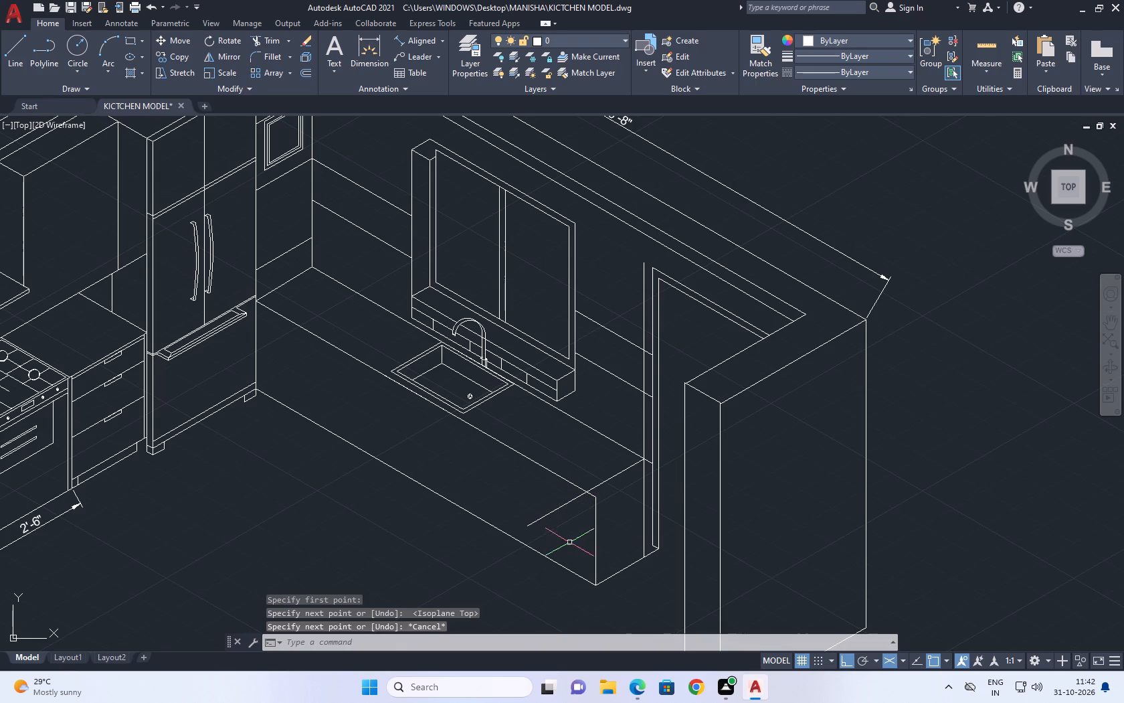
# Draw a vertical line from the crossing of the new end line and the counter's front edge, down past the bottom edge.
pyautogui.write('L')
pyautogui.press('space')
pyautogui.scroll(2, 597, 499)
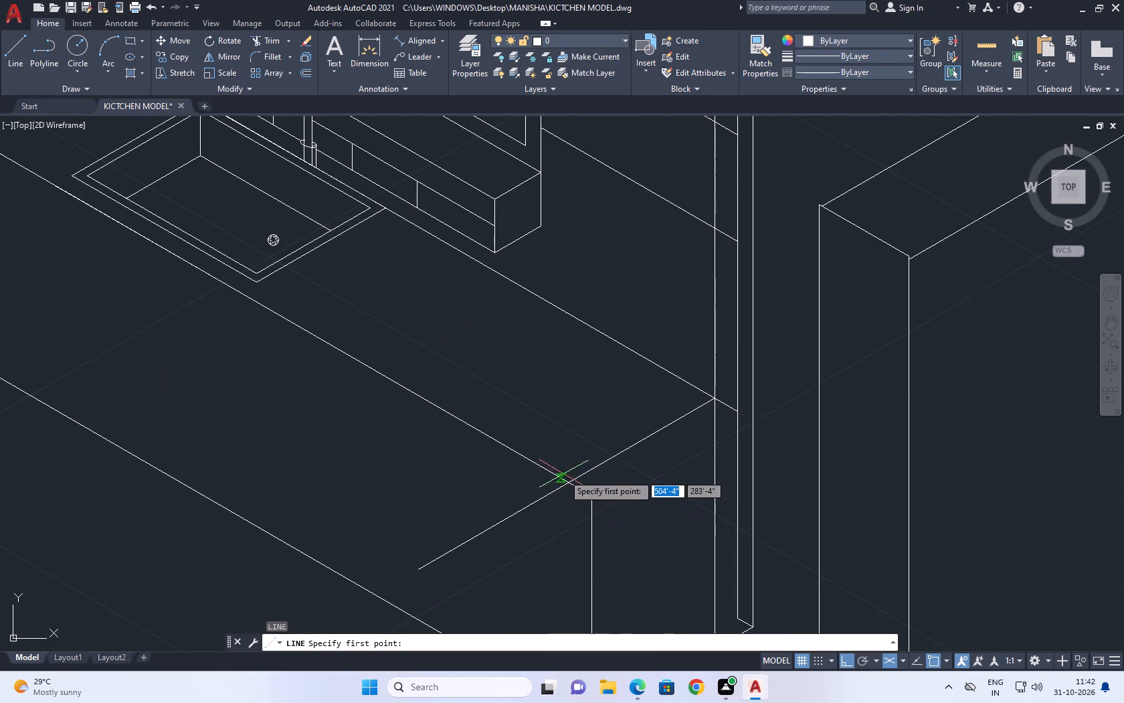
pyautogui.click(567, 483)
pyautogui.scroll(-3, 634, 362)
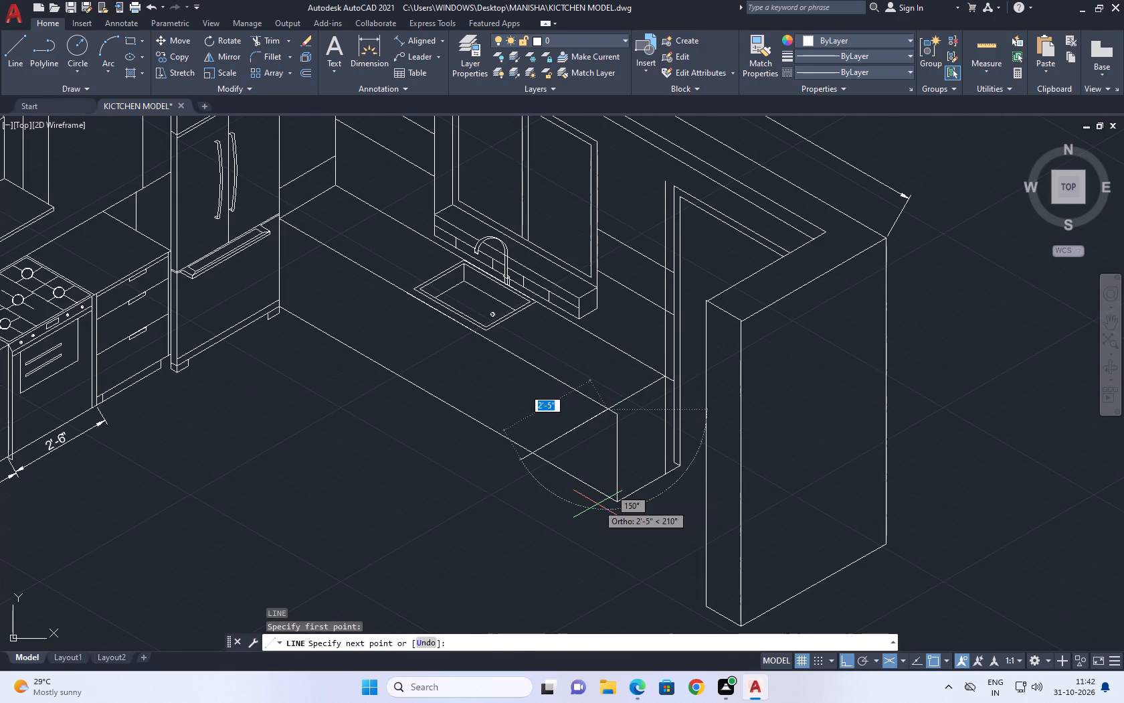
pyautogui.press('F5')
pyautogui.click(600, 519)
pyautogui.press('Escape')
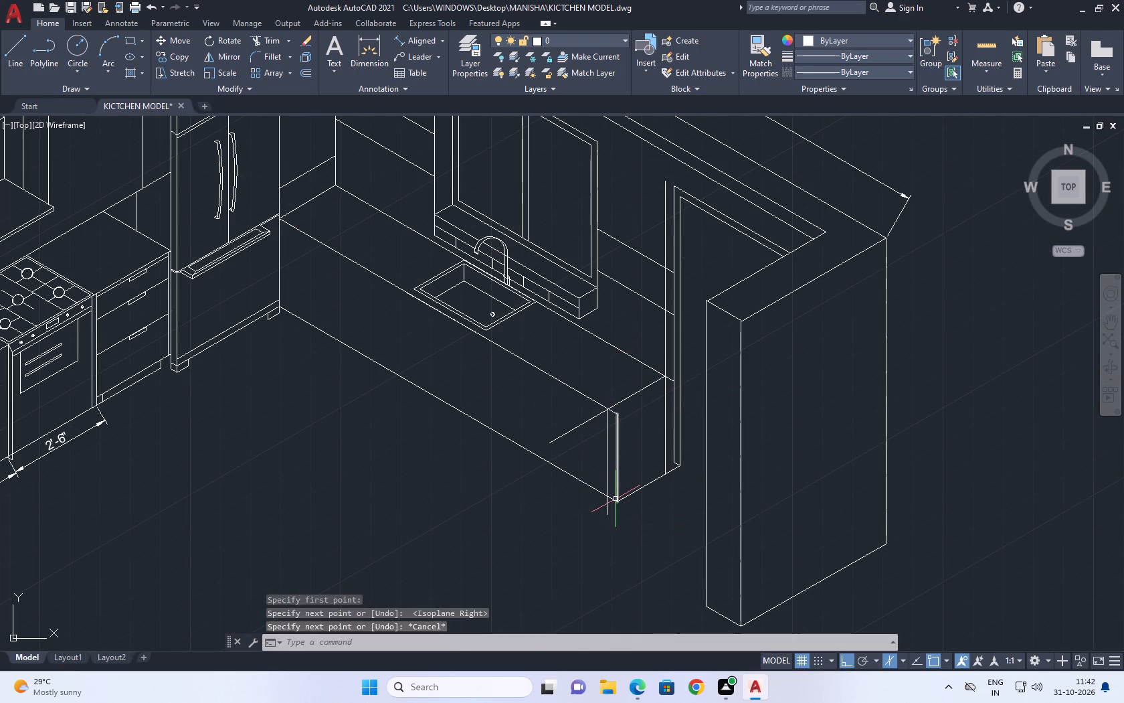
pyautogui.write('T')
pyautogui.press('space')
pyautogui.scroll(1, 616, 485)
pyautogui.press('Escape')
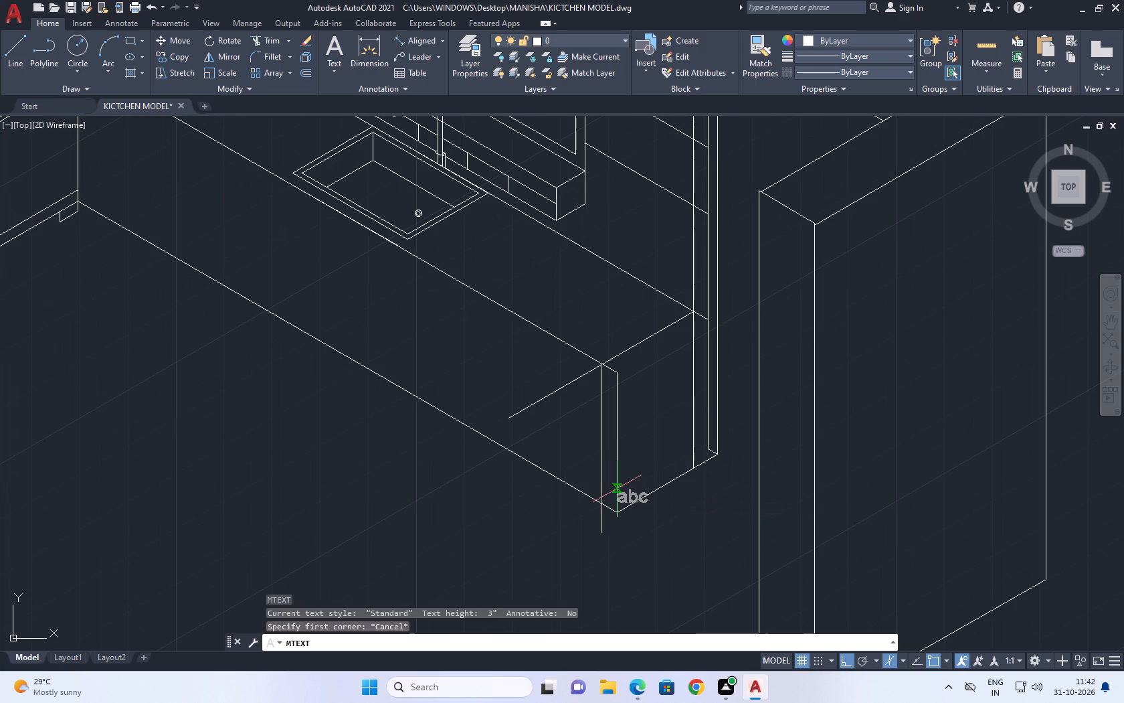
# Trim away the counter's old vertical corner line and the edges overshooting the new front corner.
pyautogui.write('TR')
pyautogui.press('space')
pyautogui.click(621, 491)
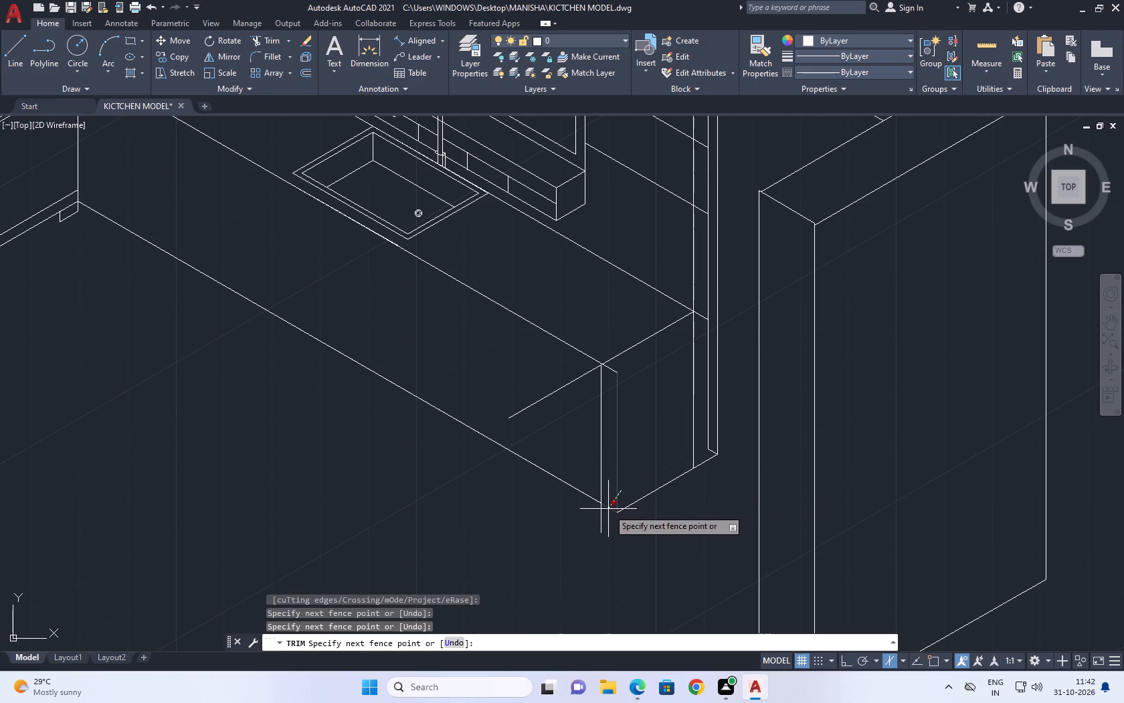
pyautogui.moveTo(608, 510); pyautogui.dragTo(608, 518)
pyautogui.click(615, 372)
pyautogui.click(558, 381)
pyautogui.click(562, 398)
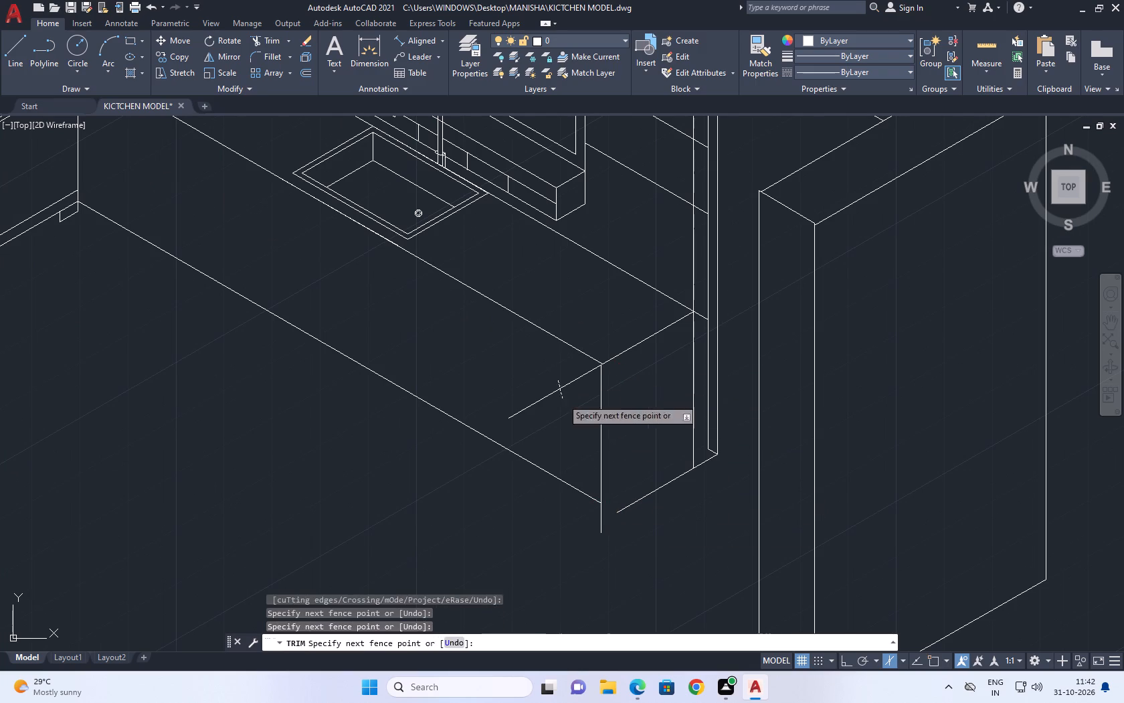
pyautogui.moveTo(521, 358); pyautogui.dragTo(554, 398, button='middle')
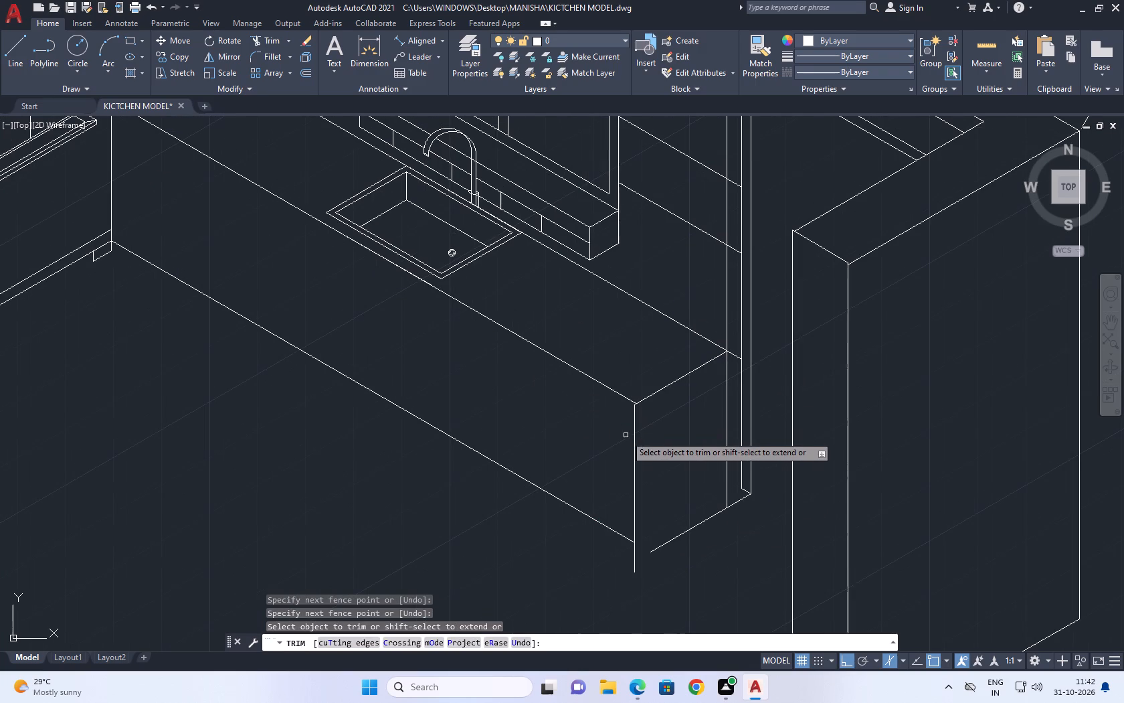
pyautogui.press('Escape')
# Move the new vertical corner line so its top end sits exactly on the counter's front top corner.
pyautogui.click(640, 431)
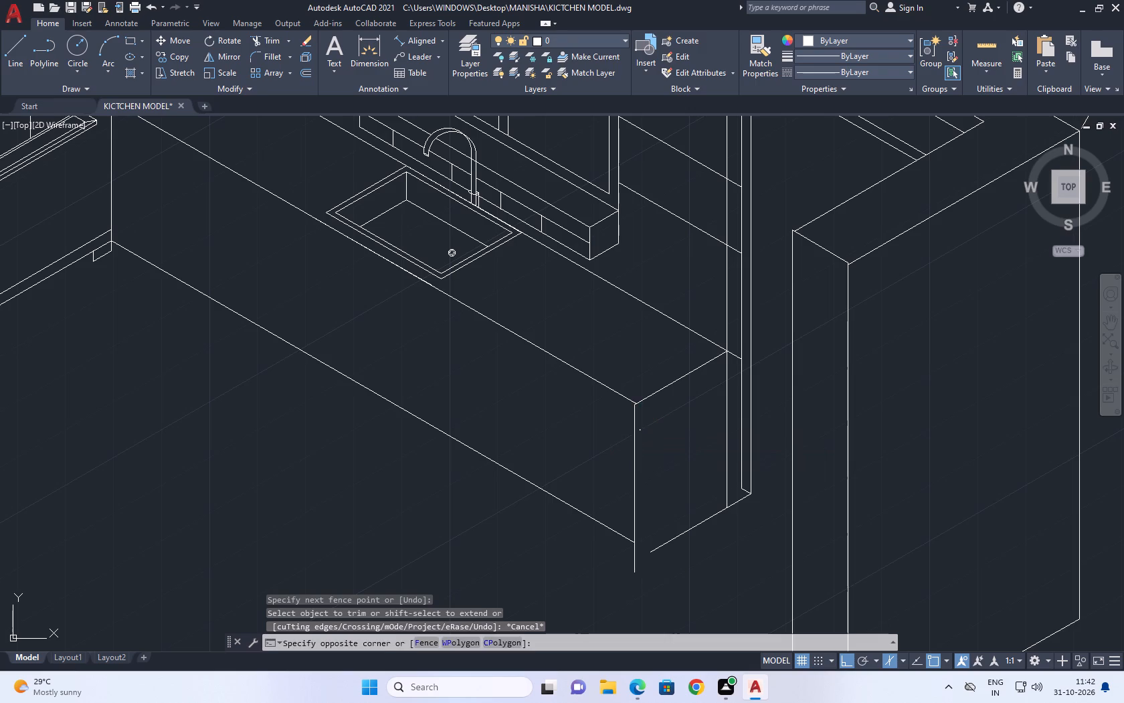
pyautogui.click(615, 462)
pyautogui.moveTo(667, 484); pyautogui.dragTo(684, 516, button='middle')
pyautogui.press('m')
pyautogui.press('space')
pyautogui.scroll(1, 648, 432)
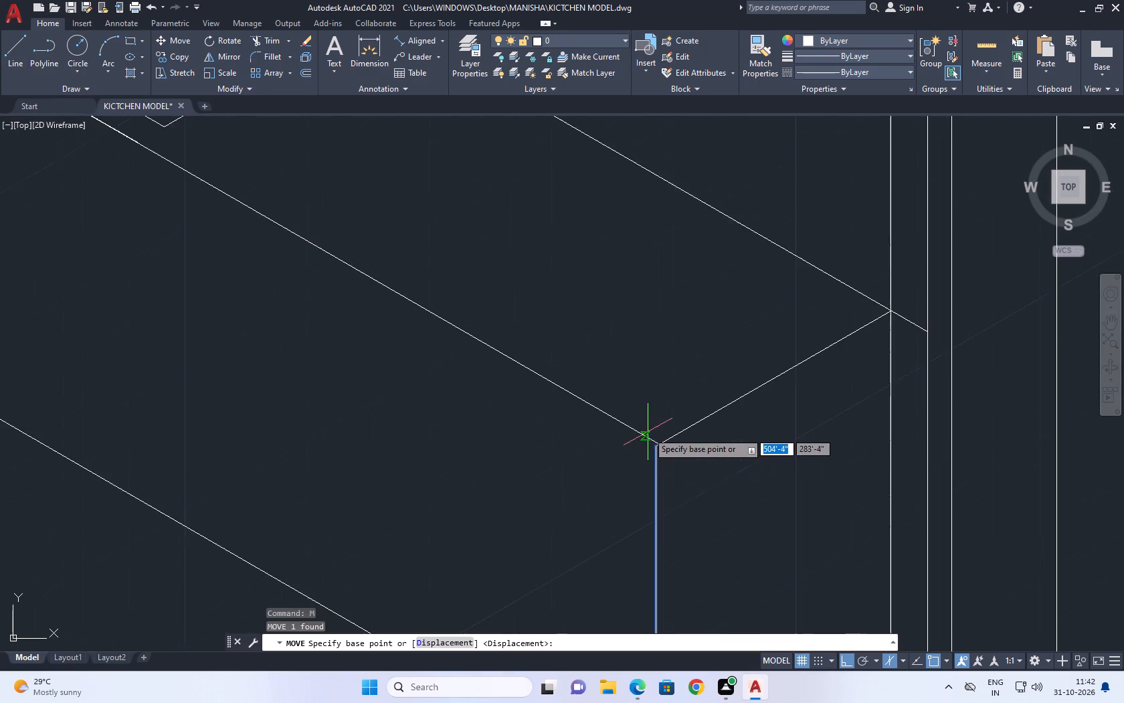
pyautogui.scroll(2, 648, 432)
pyautogui.click(660, 448)
pyautogui.click(664, 445)
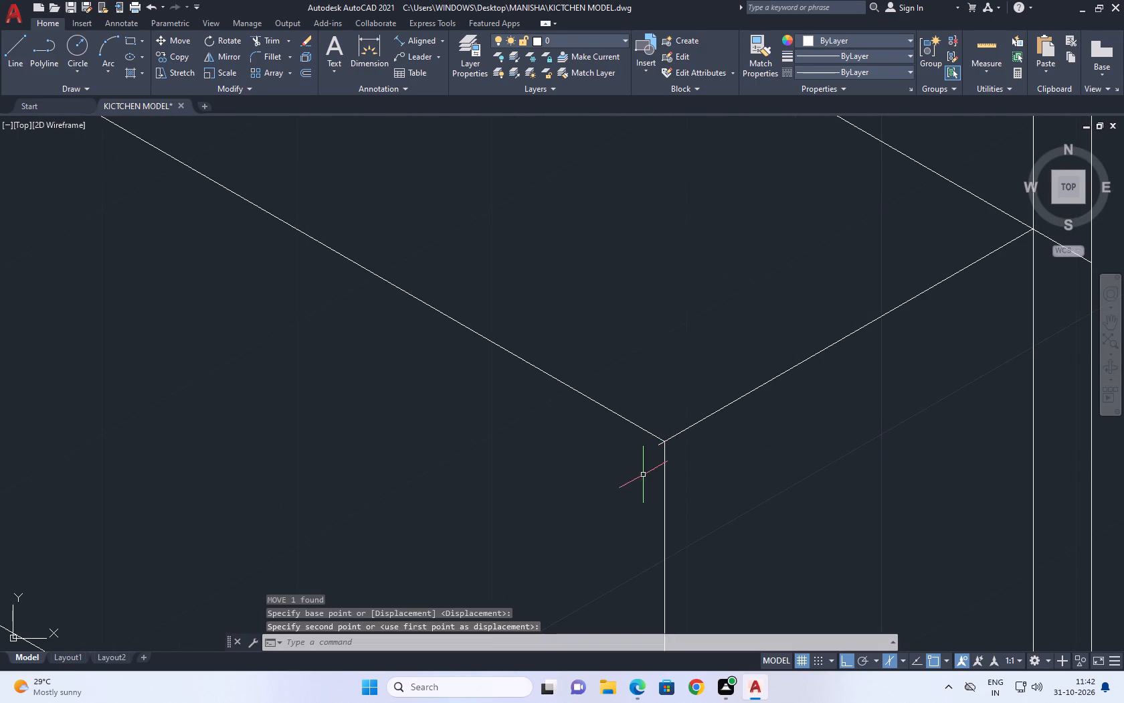
pyautogui.press('Escape')
# Trim the small leftover stub of the end line at the counter's front top corner.
pyautogui.press('t')
pyautogui.write('R')
pyautogui.press('space')
pyautogui.scroll(2, 636, 459)
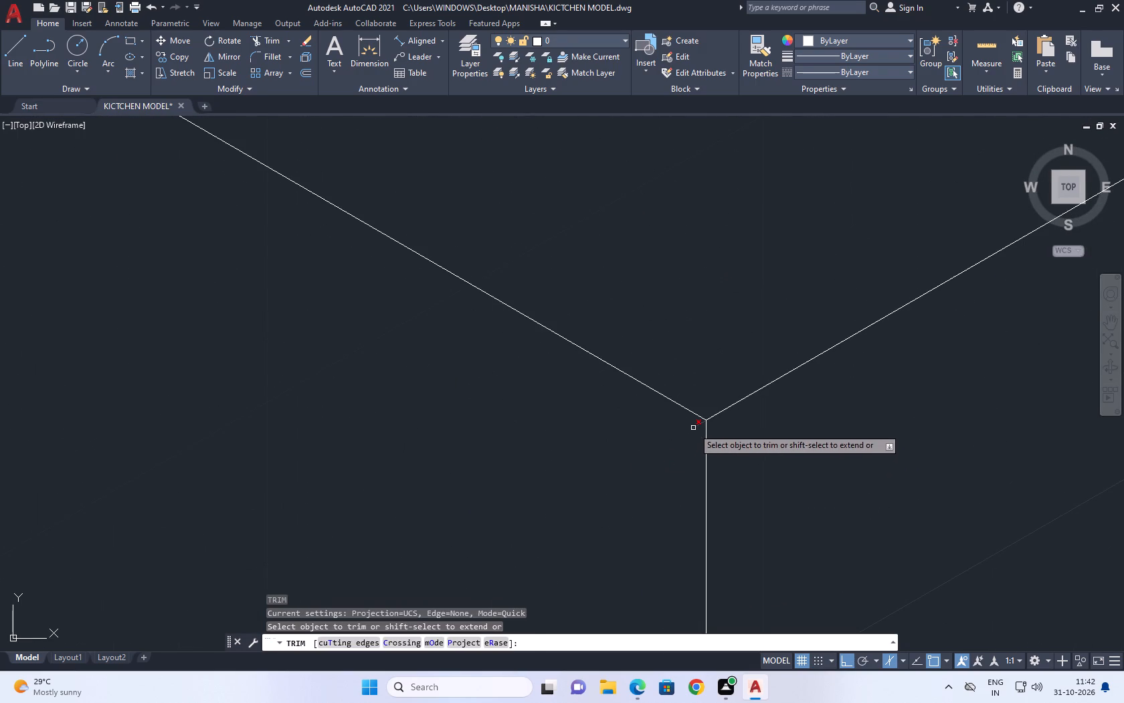
pyautogui.click(693, 428)
pyautogui.press('space')
# Trim the counter's back edge and the two wall lines above it where they pass the copied vertical line.
pyautogui.scroll(-4, 681, 463)
pyautogui.scroll(-1, 814, 466)
pyautogui.moveTo(933, 509); pyautogui.dragTo(858, 441, button='middle')
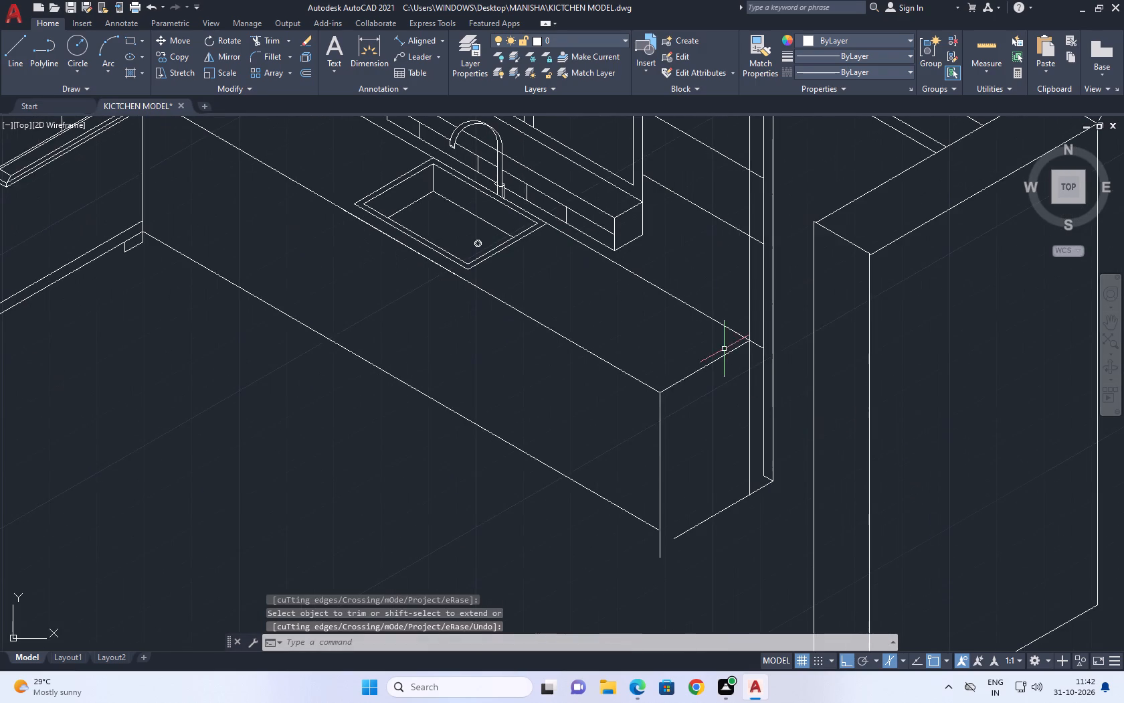
pyautogui.moveTo(727, 368); pyautogui.dragTo(765, 472, button='middle')
pyautogui.press('t')
pyautogui.press('r')
pyautogui.press('space')
pyautogui.click(793, 449)
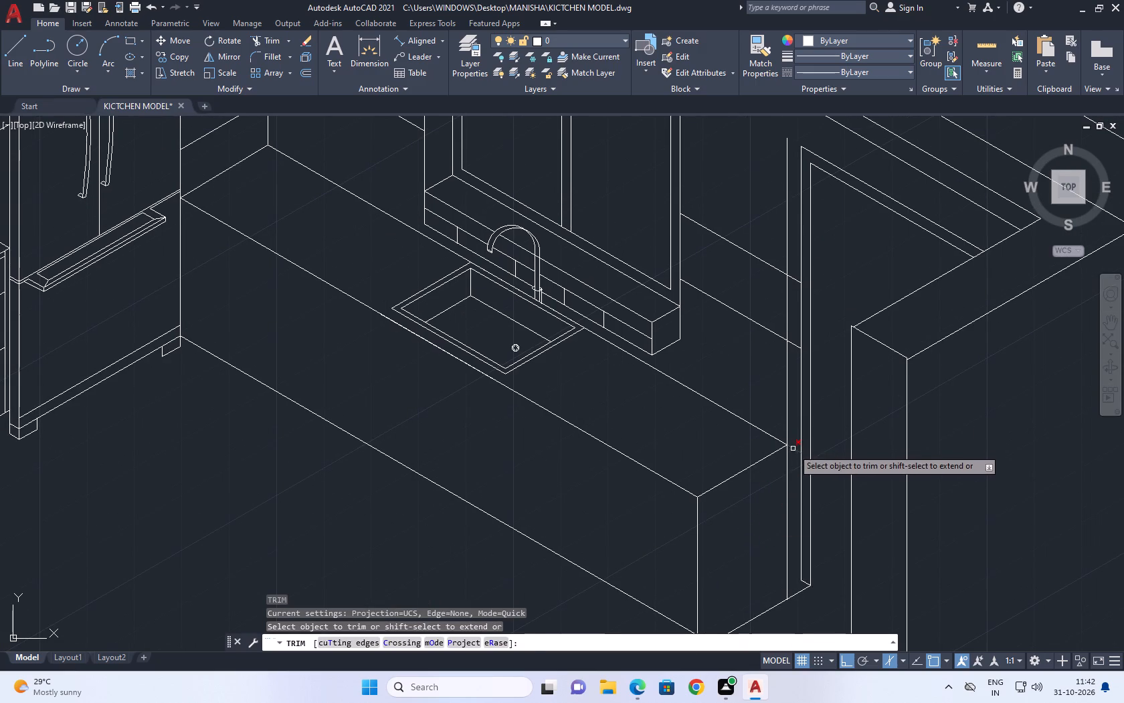
pyautogui.click(796, 347)
pyautogui.click(796, 281)
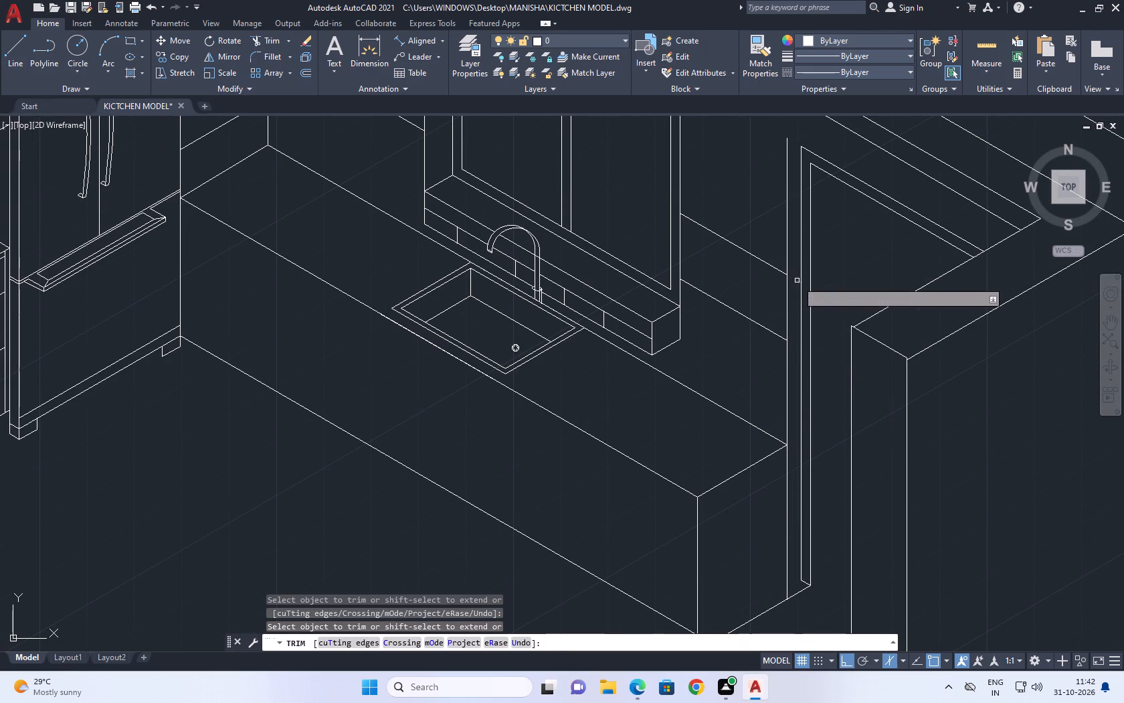
pyautogui.scroll(-3, 792, 318)
pyautogui.moveTo(810, 343); pyautogui.dragTo(830, 444, button='middle')
pyautogui.press('Escape')
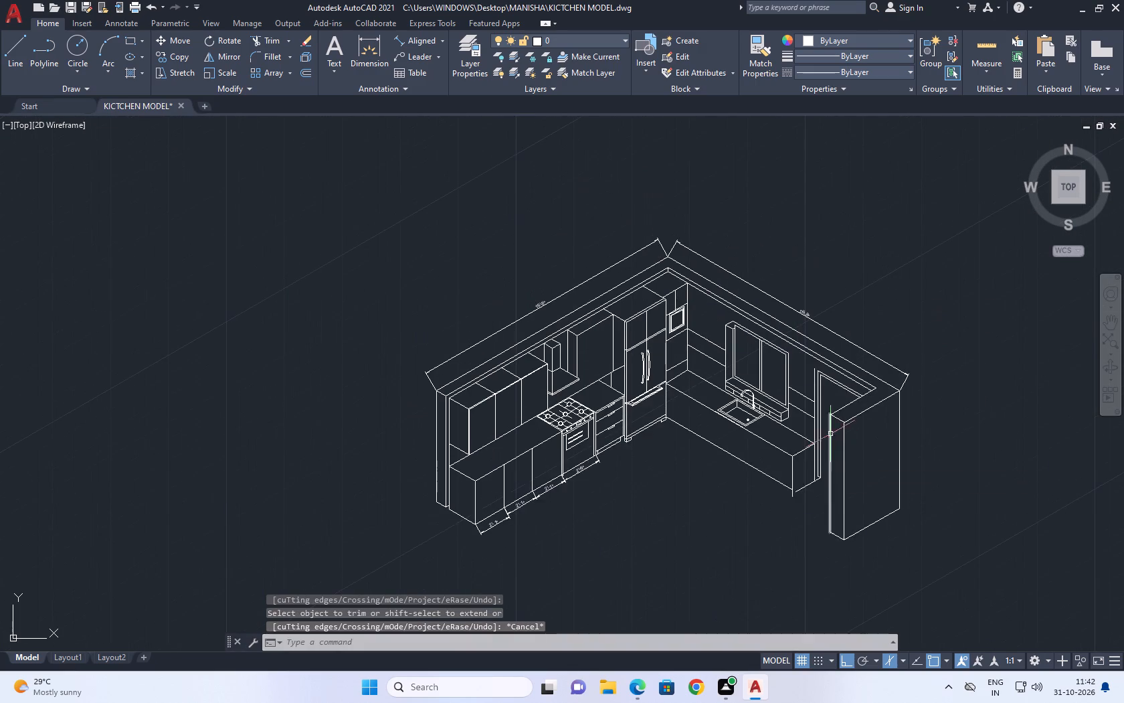
# Save the drawing as KICTCHEN MODEL, replacing the existing file.
pyautogui.moveTo(824, 415); pyautogui.dragTo(834, 439, button='middle')
pyautogui.scroll(1, 834, 411)
pyautogui.middleClick(826, 398)
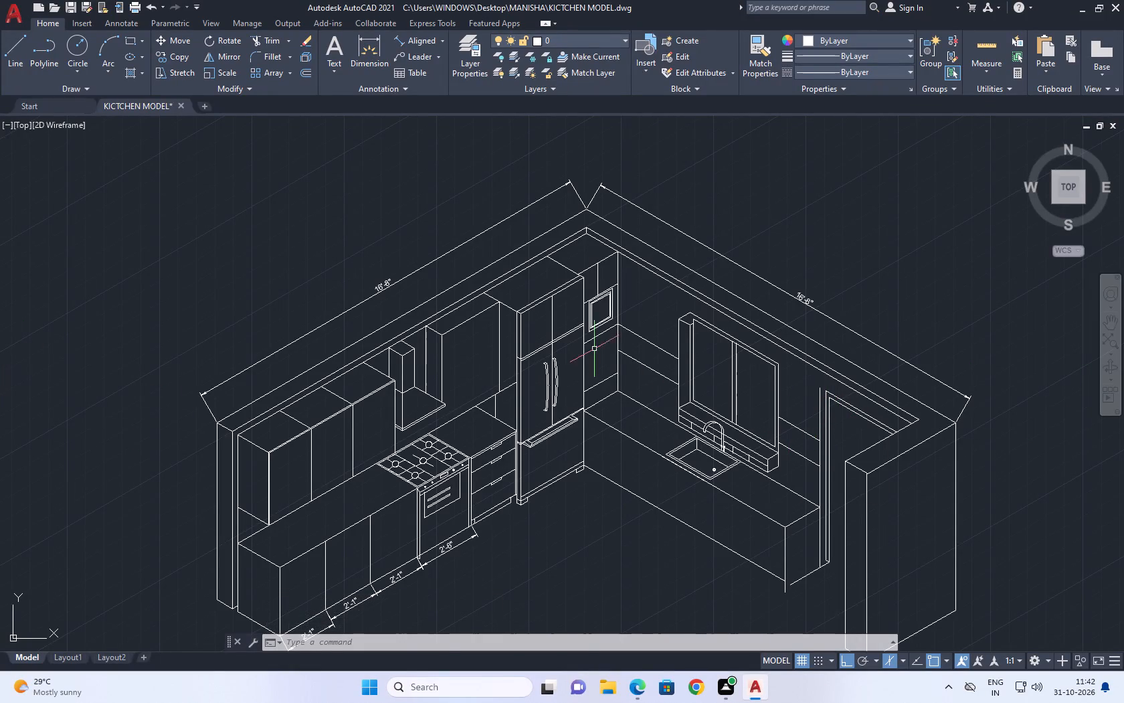
pyautogui.click(11, 22)
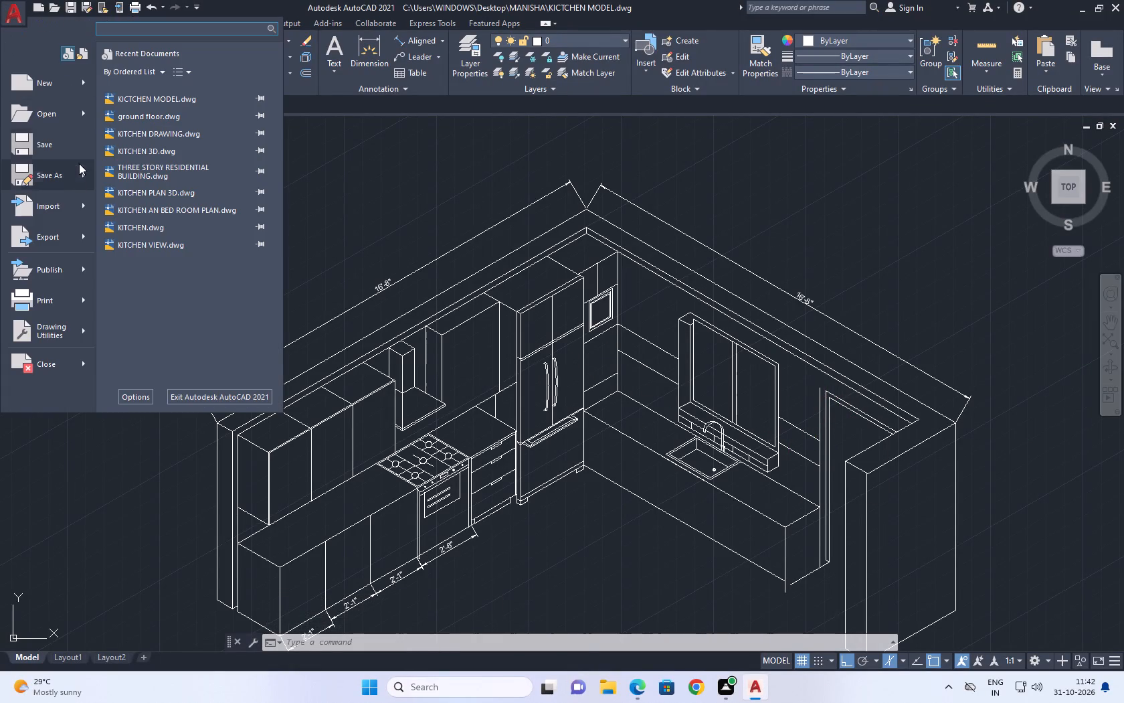
pyautogui.click(60, 178)
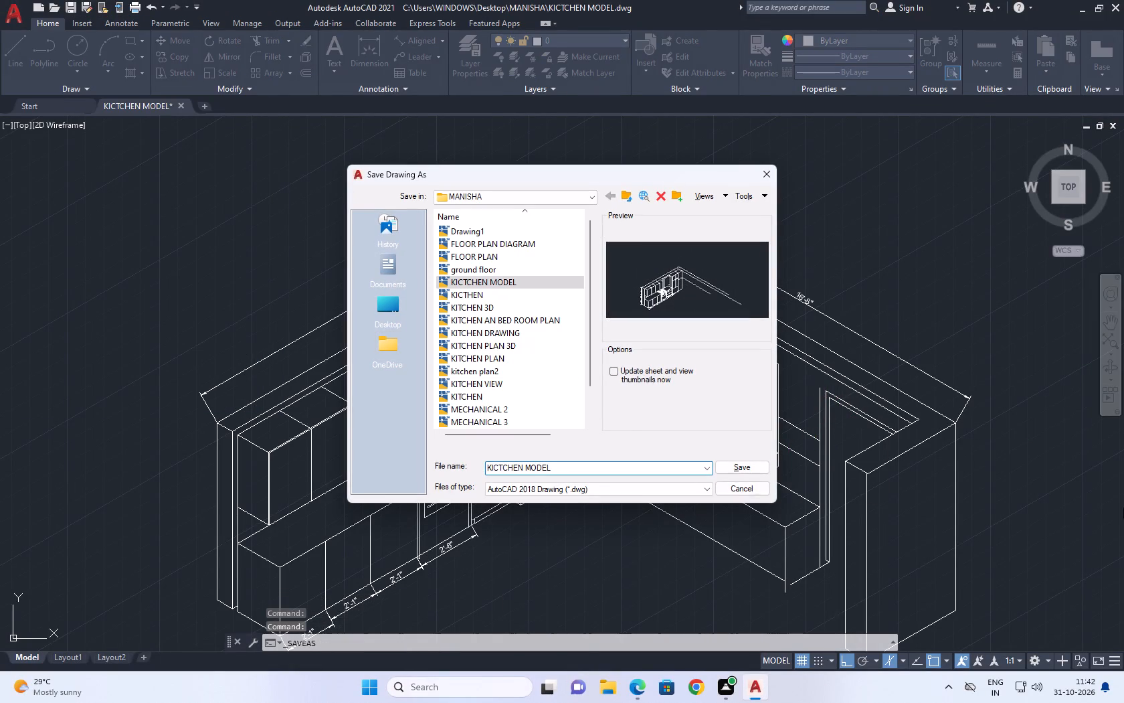
pyautogui.click(750, 460)
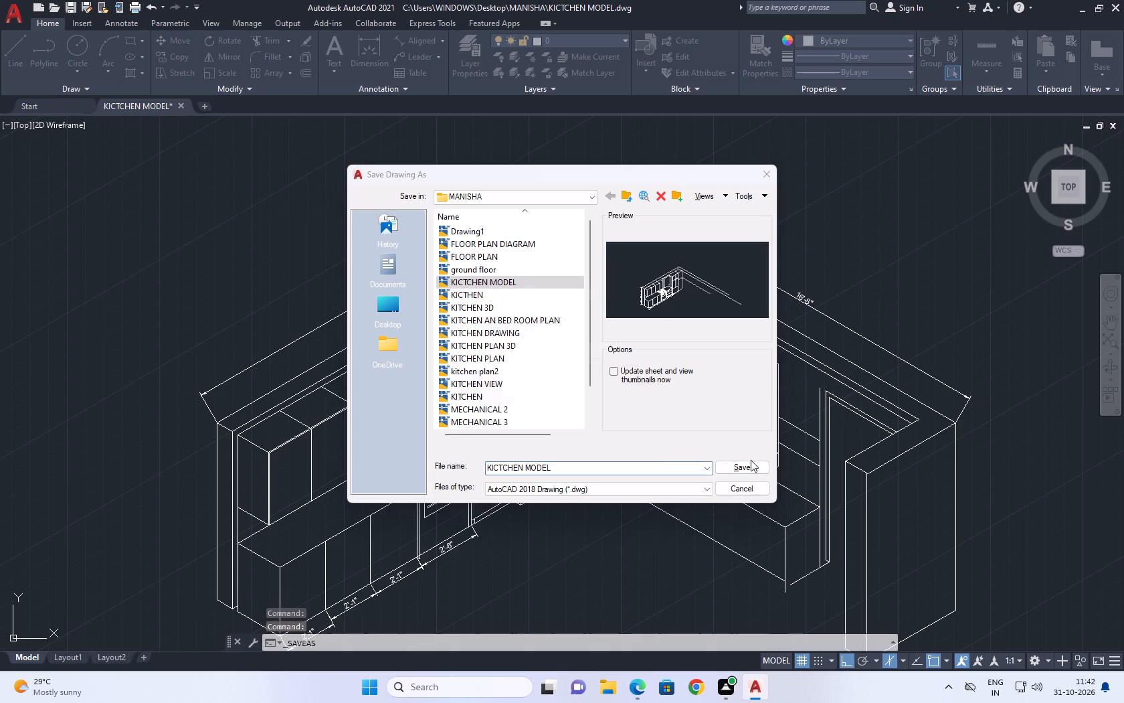
pyautogui.click(537, 372)
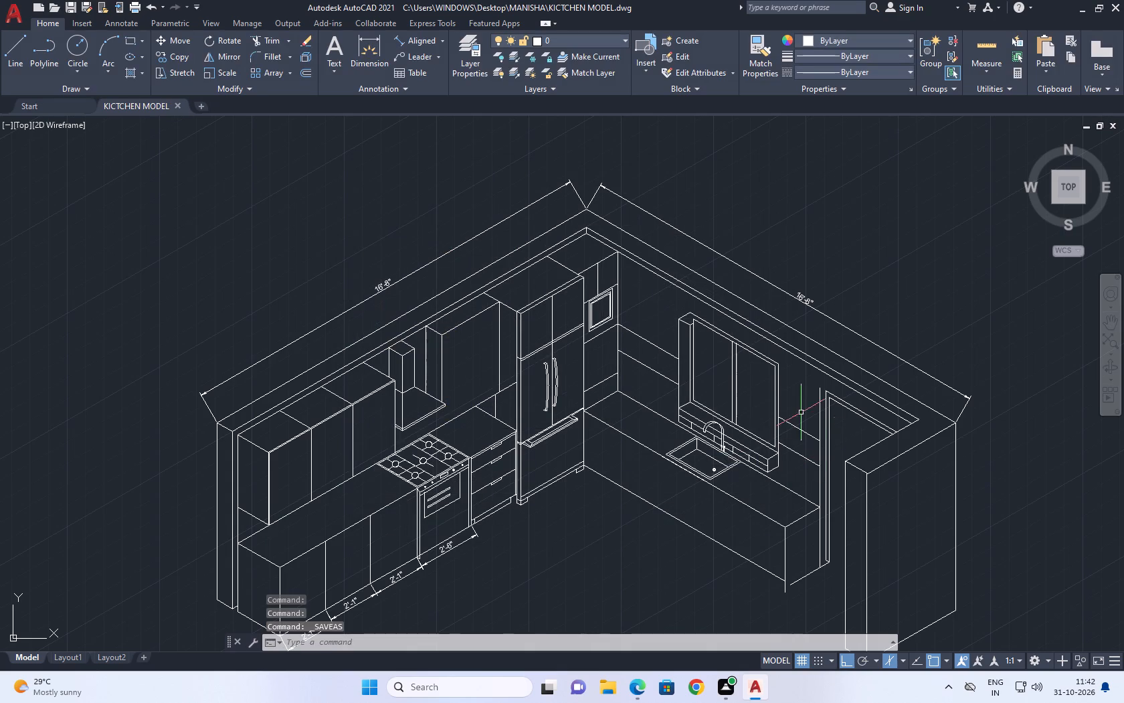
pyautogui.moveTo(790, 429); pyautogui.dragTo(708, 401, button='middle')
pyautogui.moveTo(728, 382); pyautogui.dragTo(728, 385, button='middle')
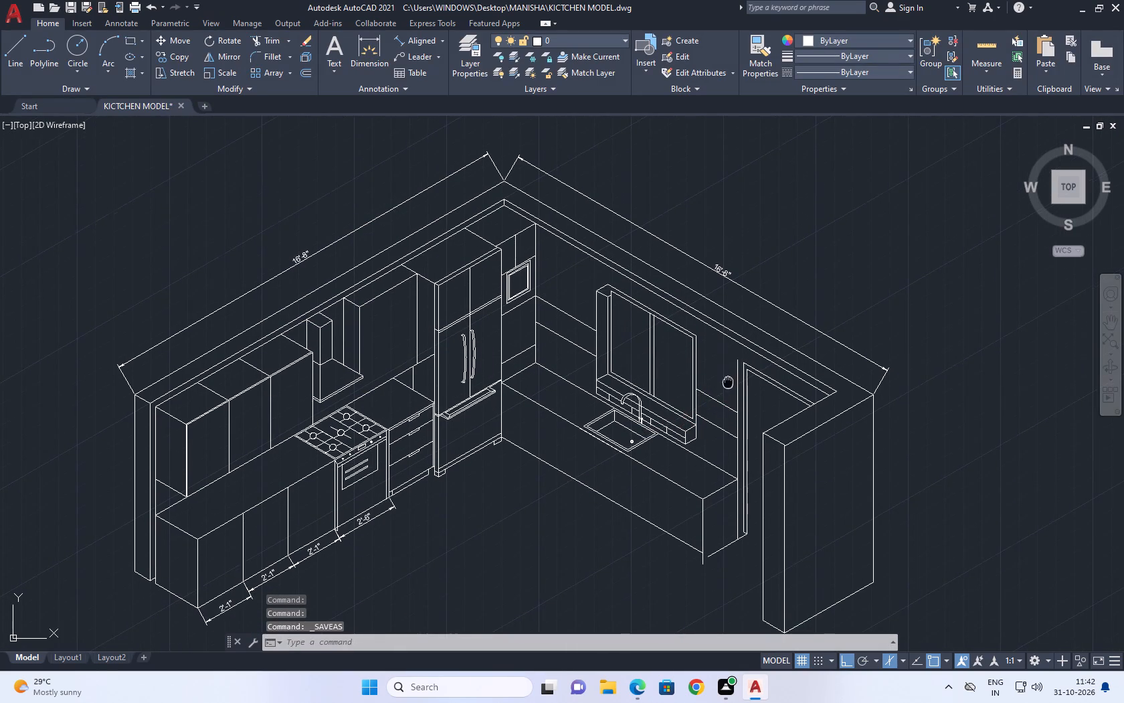
# Fillet the vertical line at the sink counter's end with the door frame's top edge so they meet in a sharp corner.
pyautogui.moveTo(728, 385); pyautogui.dragTo(648, 436, button='middle')
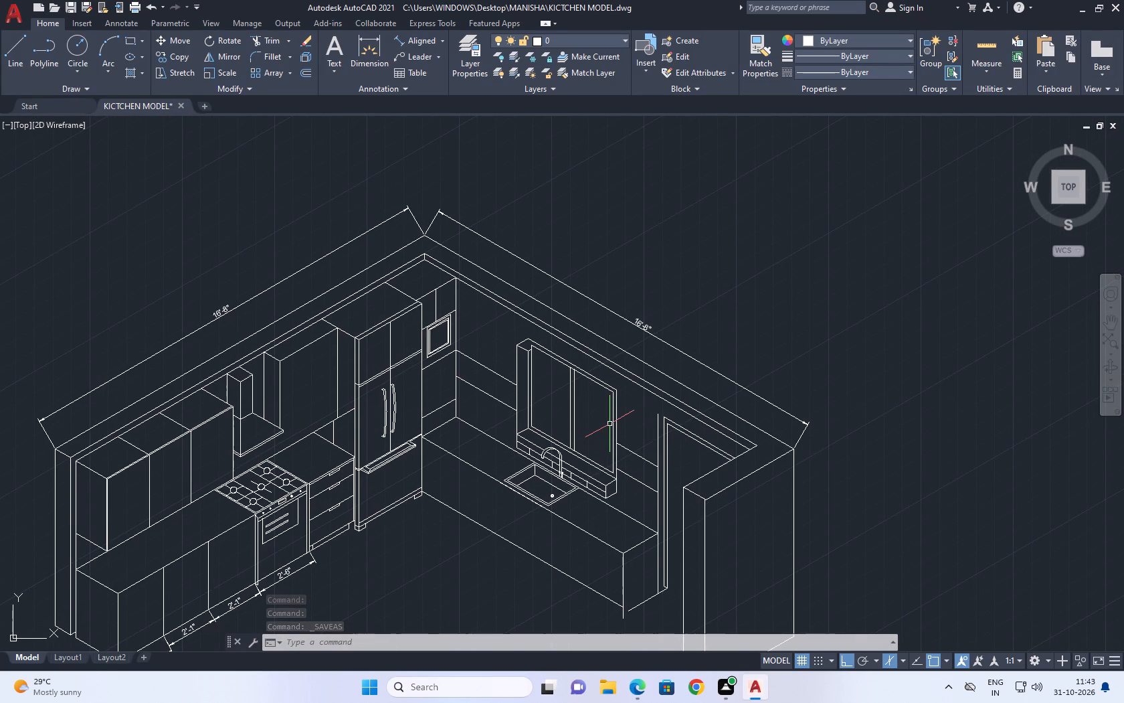
pyautogui.moveTo(642, 483); pyautogui.dragTo(656, 501, button='middle')
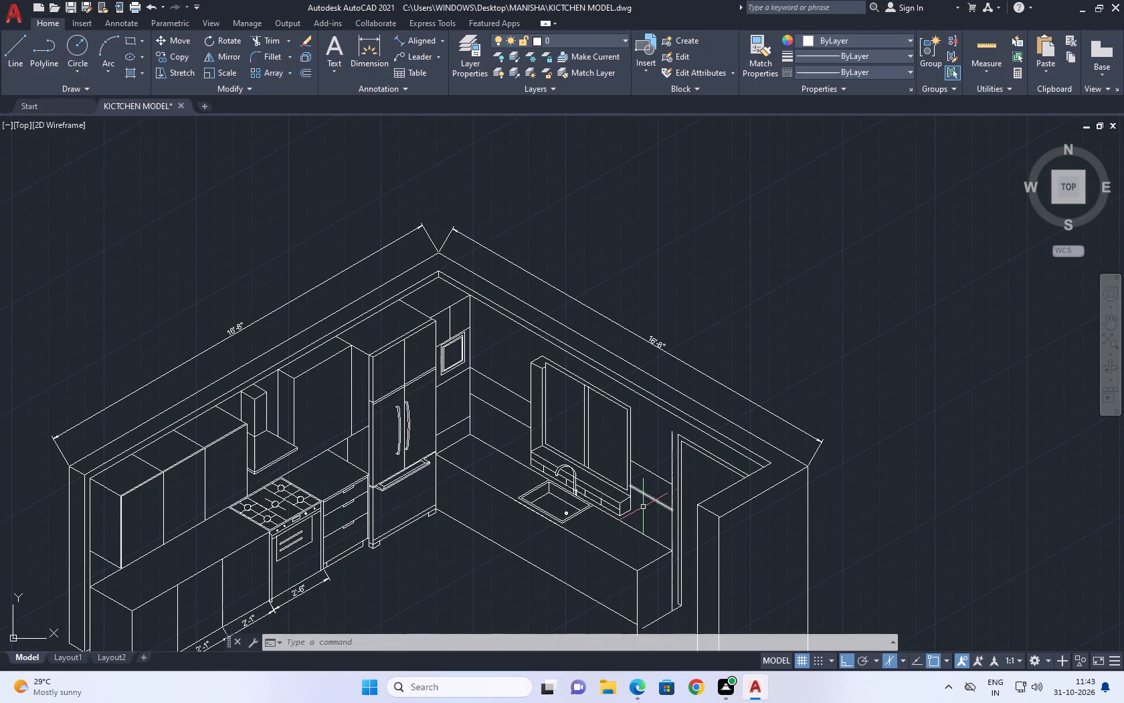
pyautogui.moveTo(678, 510); pyautogui.dragTo(648, 504, button='middle')
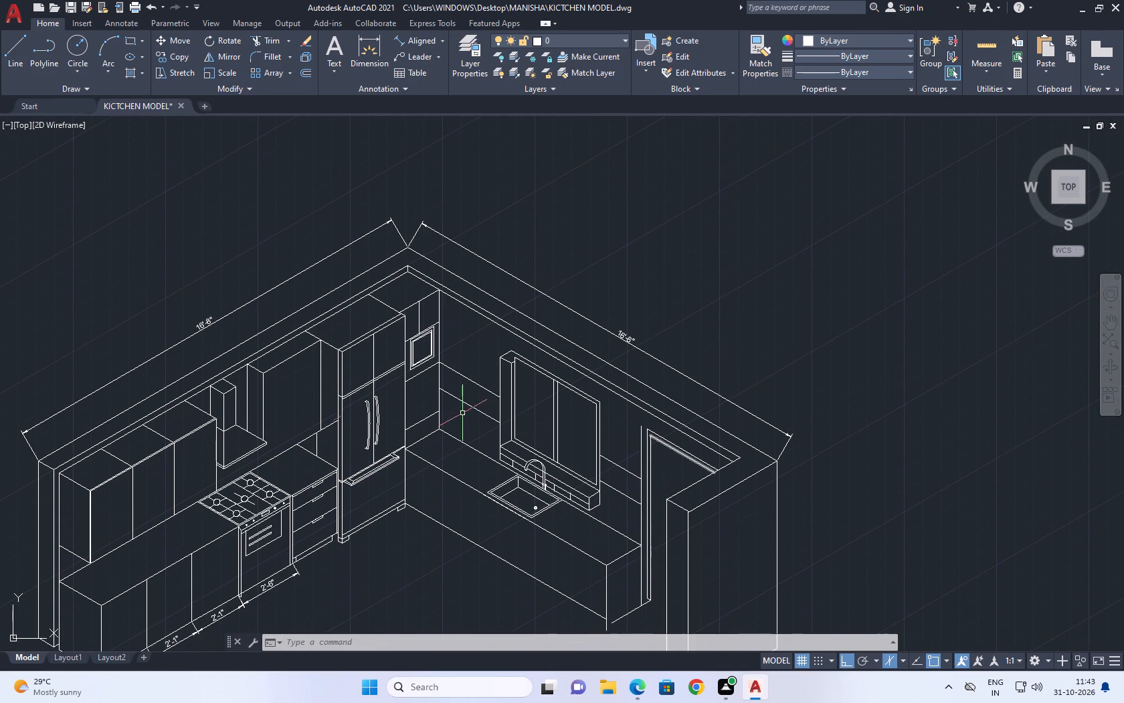
pyautogui.click(278, 54)
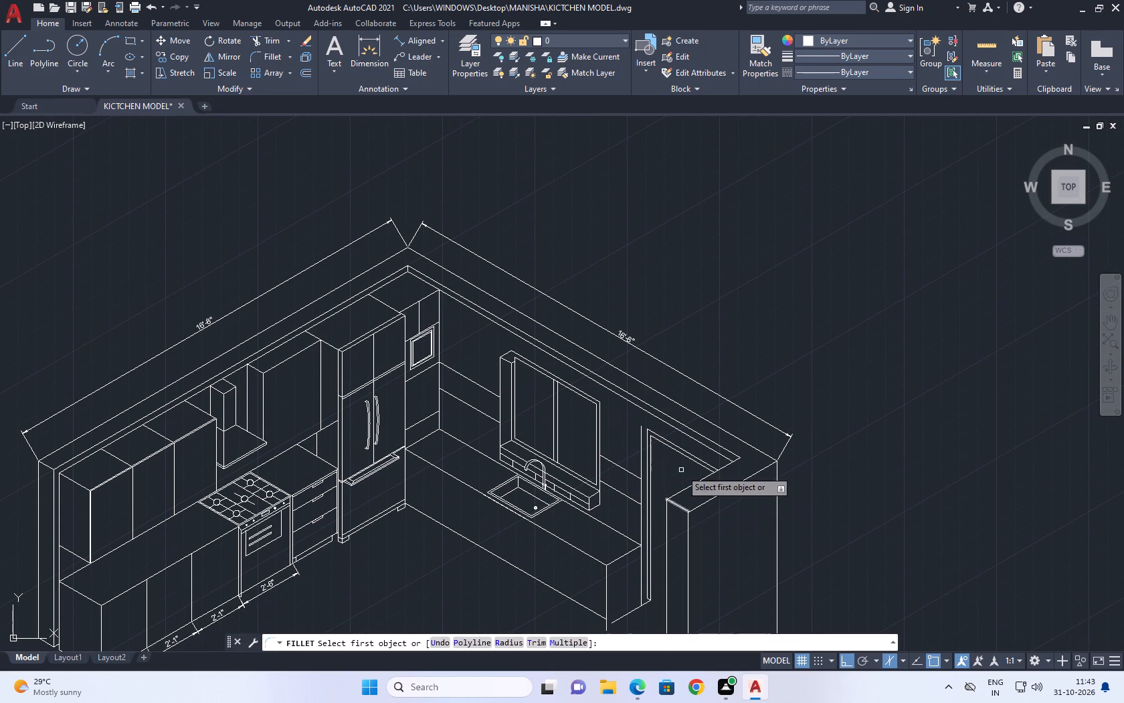
pyautogui.scroll(2, 658, 452)
pyautogui.click(608, 424)
pyautogui.click(614, 424)
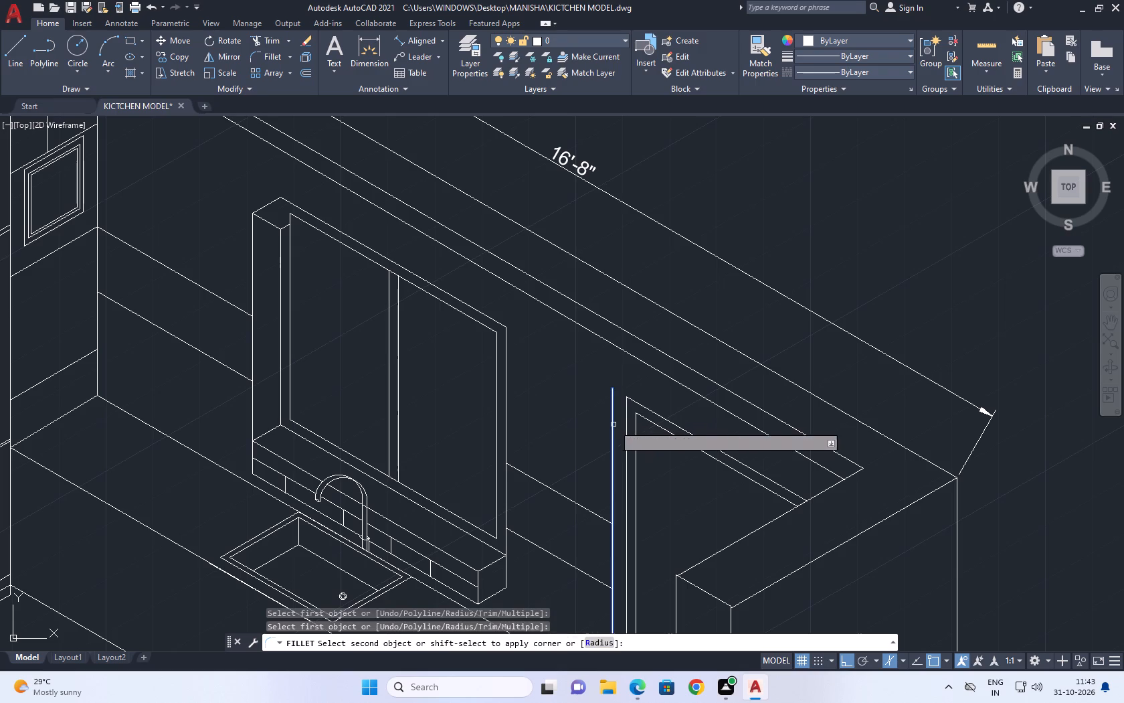
pyautogui.click(634, 403)
pyautogui.scroll(-2, 674, 339)
pyautogui.moveTo(721, 382); pyautogui.dragTo(748, 291, button='middle')
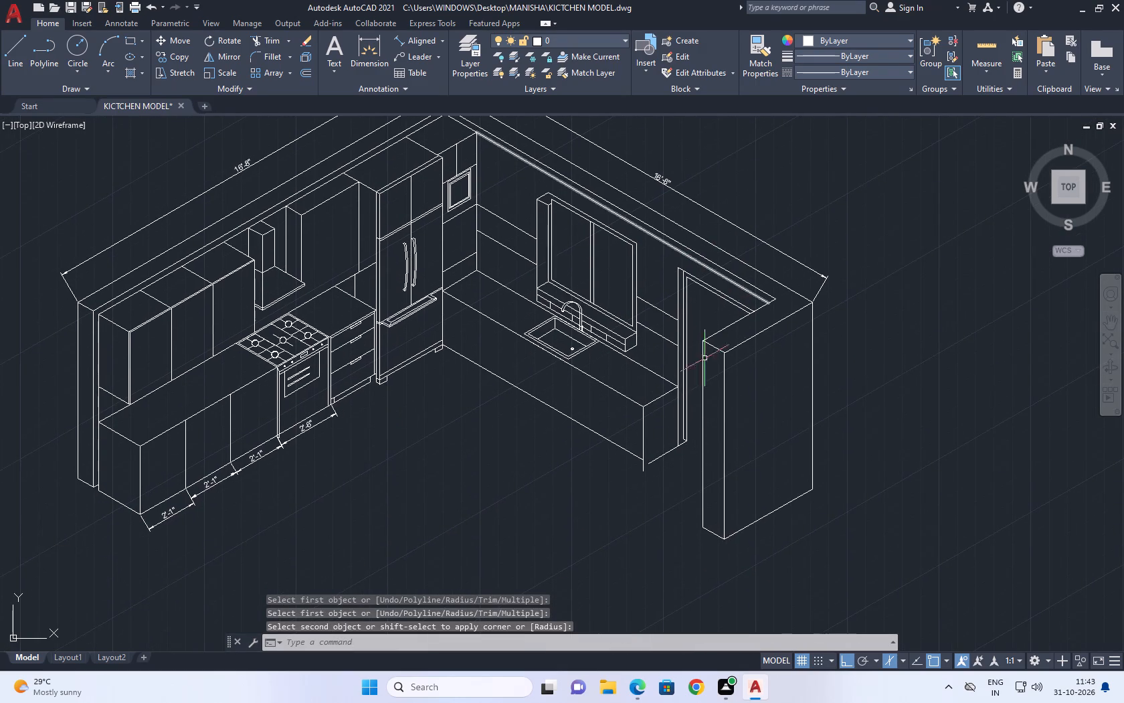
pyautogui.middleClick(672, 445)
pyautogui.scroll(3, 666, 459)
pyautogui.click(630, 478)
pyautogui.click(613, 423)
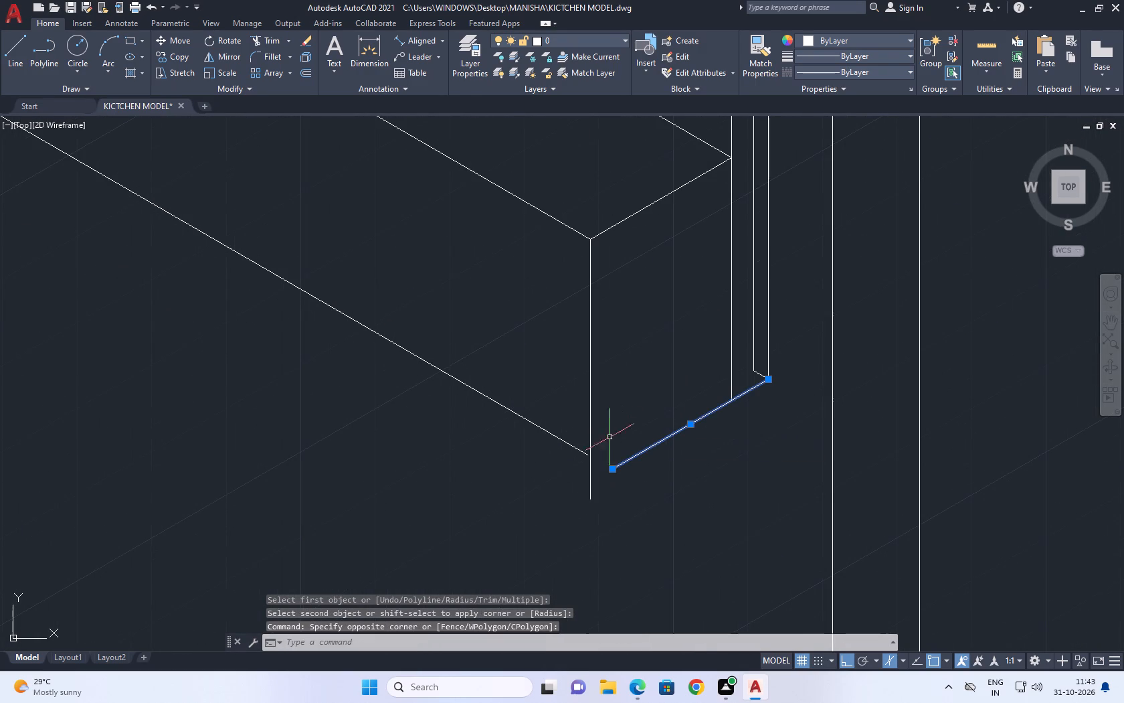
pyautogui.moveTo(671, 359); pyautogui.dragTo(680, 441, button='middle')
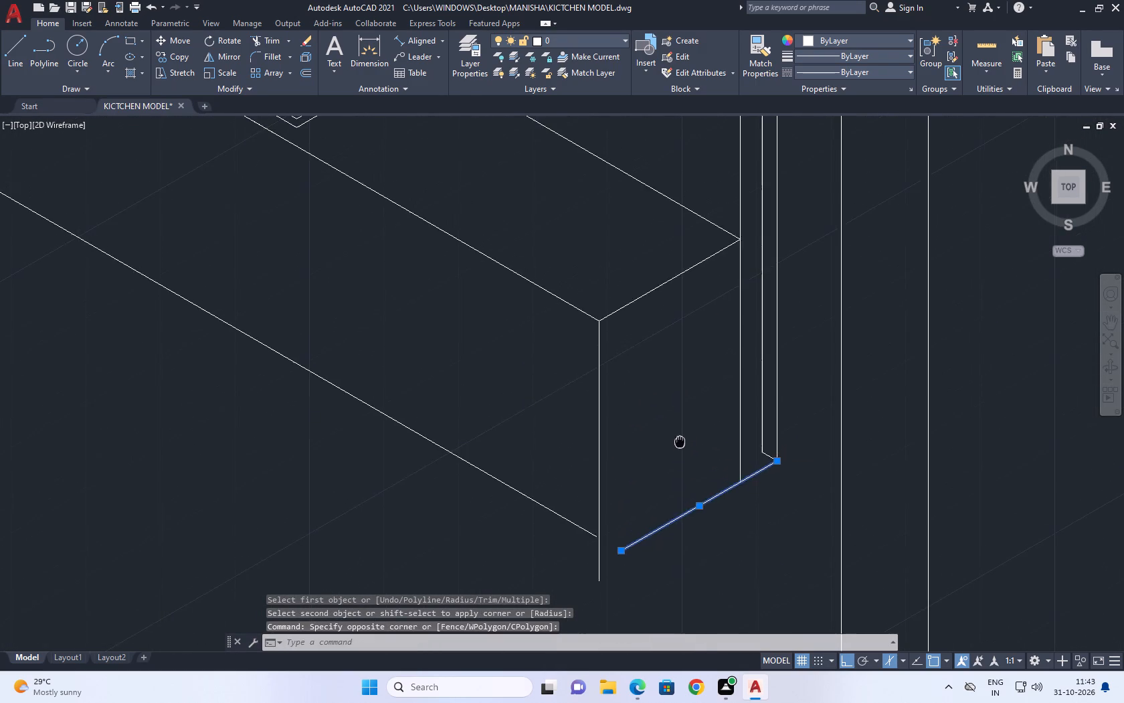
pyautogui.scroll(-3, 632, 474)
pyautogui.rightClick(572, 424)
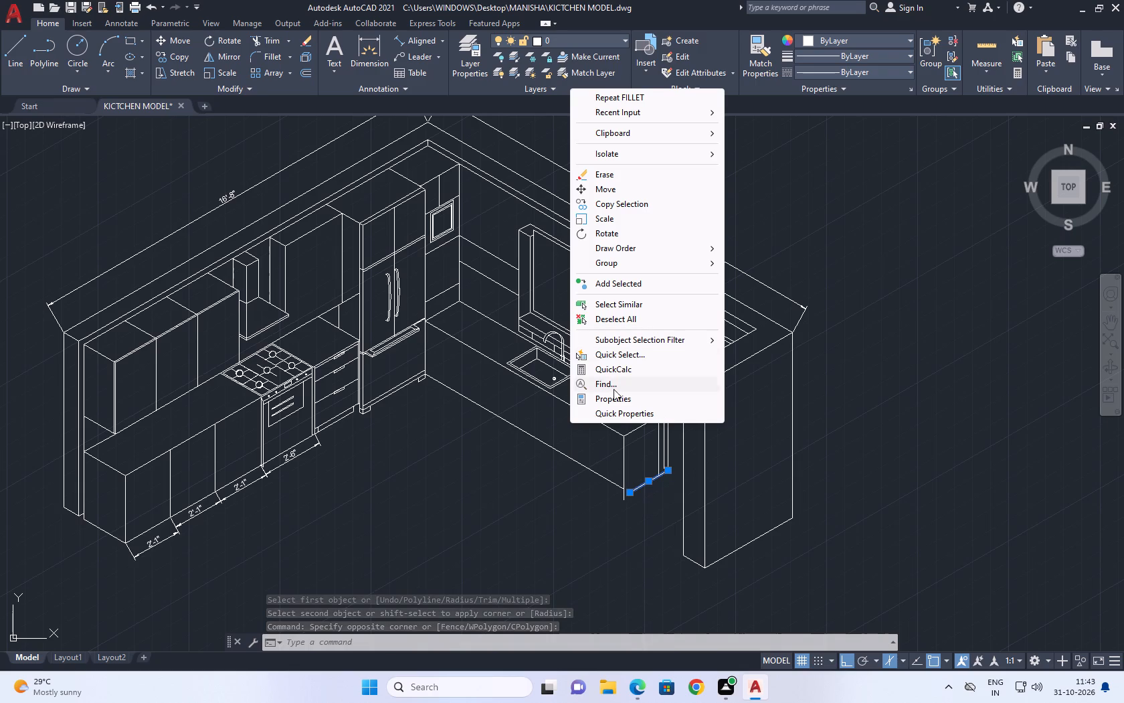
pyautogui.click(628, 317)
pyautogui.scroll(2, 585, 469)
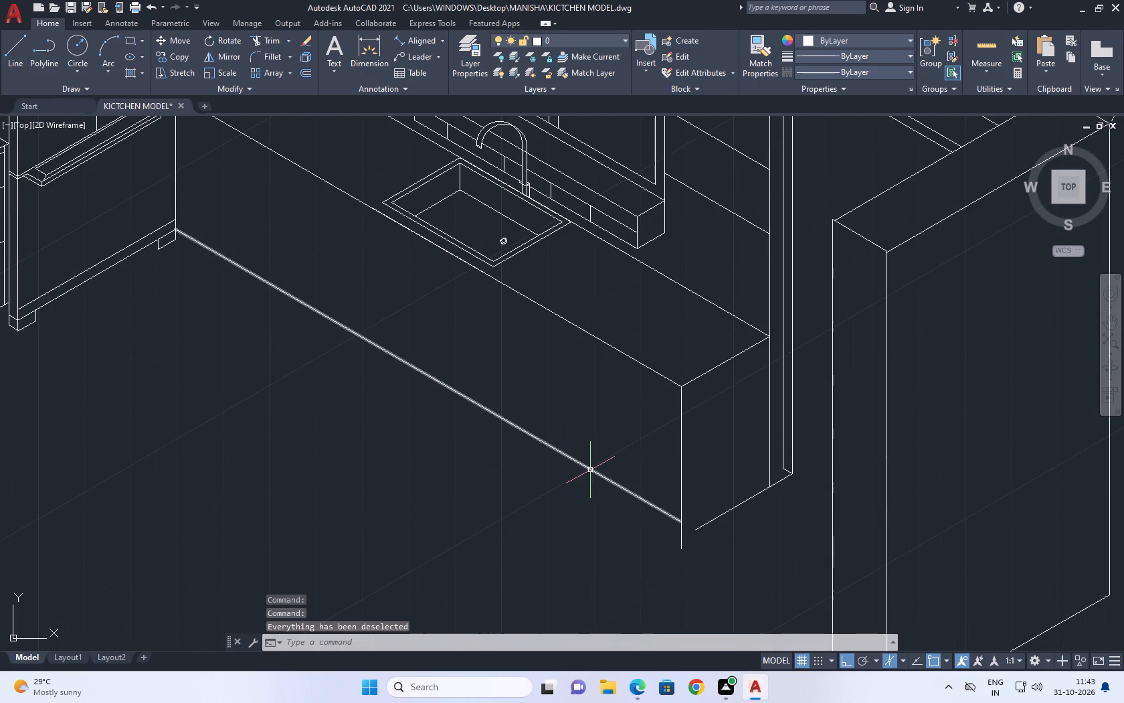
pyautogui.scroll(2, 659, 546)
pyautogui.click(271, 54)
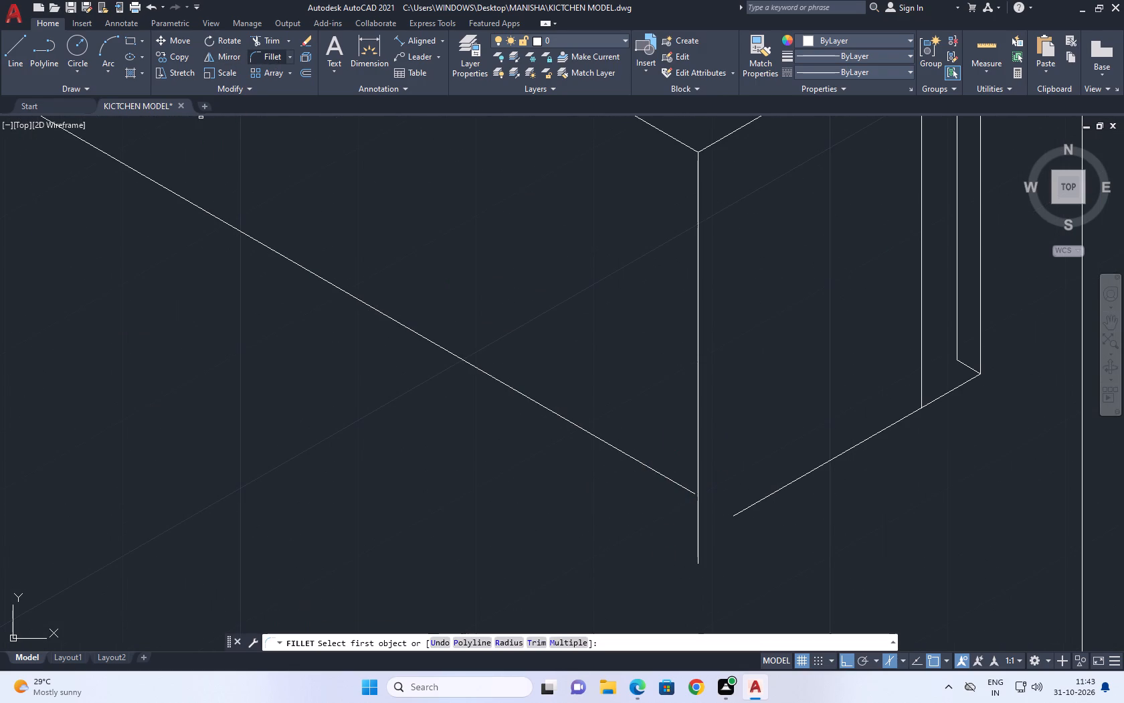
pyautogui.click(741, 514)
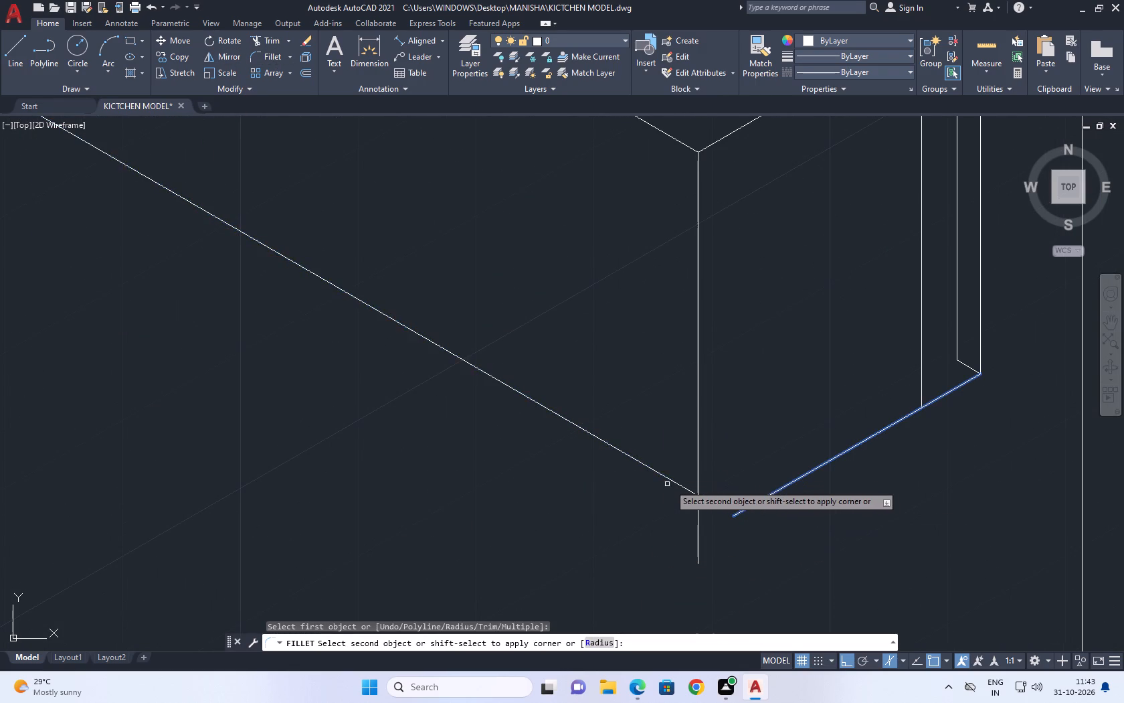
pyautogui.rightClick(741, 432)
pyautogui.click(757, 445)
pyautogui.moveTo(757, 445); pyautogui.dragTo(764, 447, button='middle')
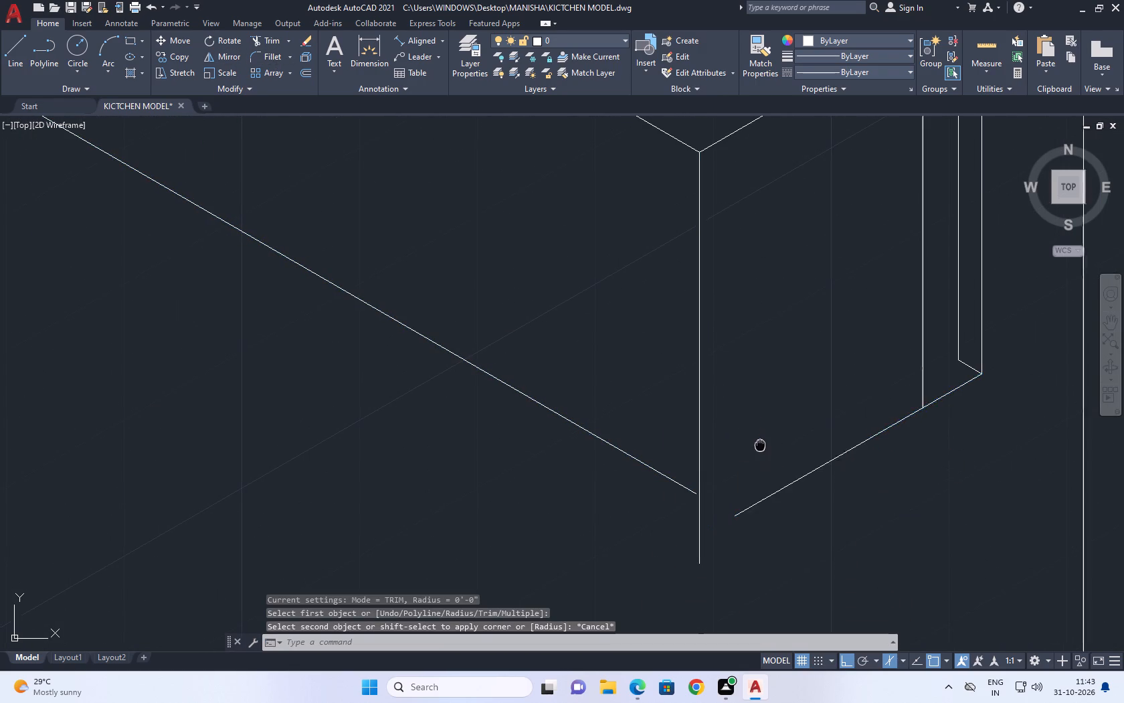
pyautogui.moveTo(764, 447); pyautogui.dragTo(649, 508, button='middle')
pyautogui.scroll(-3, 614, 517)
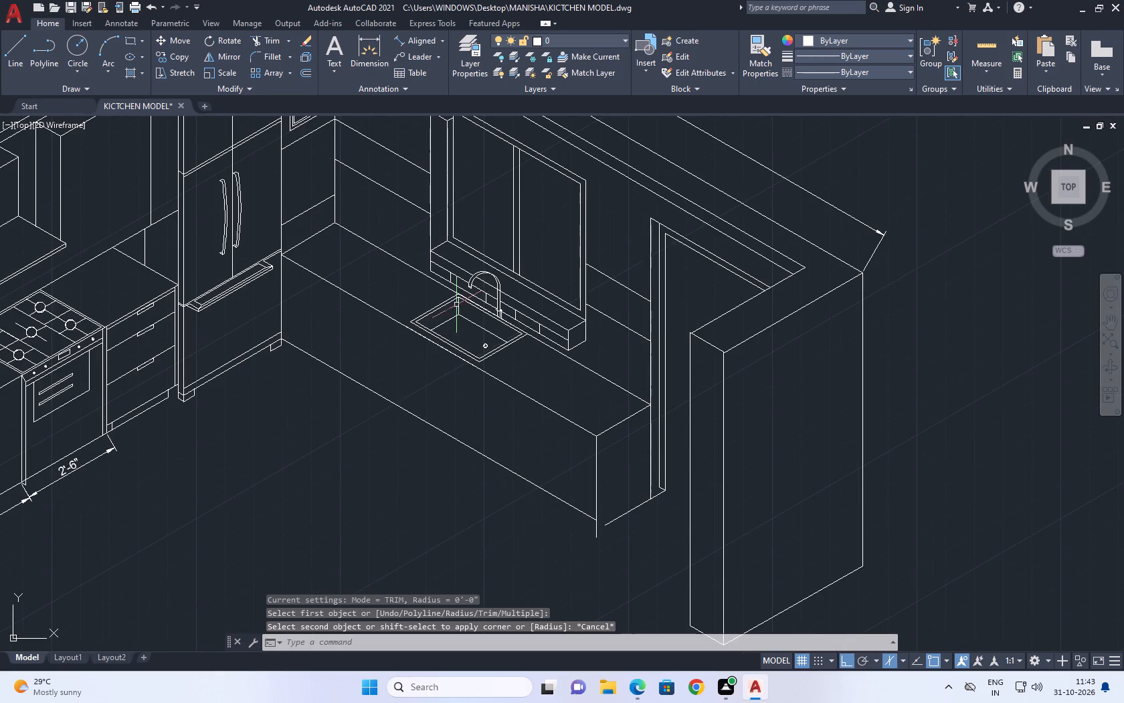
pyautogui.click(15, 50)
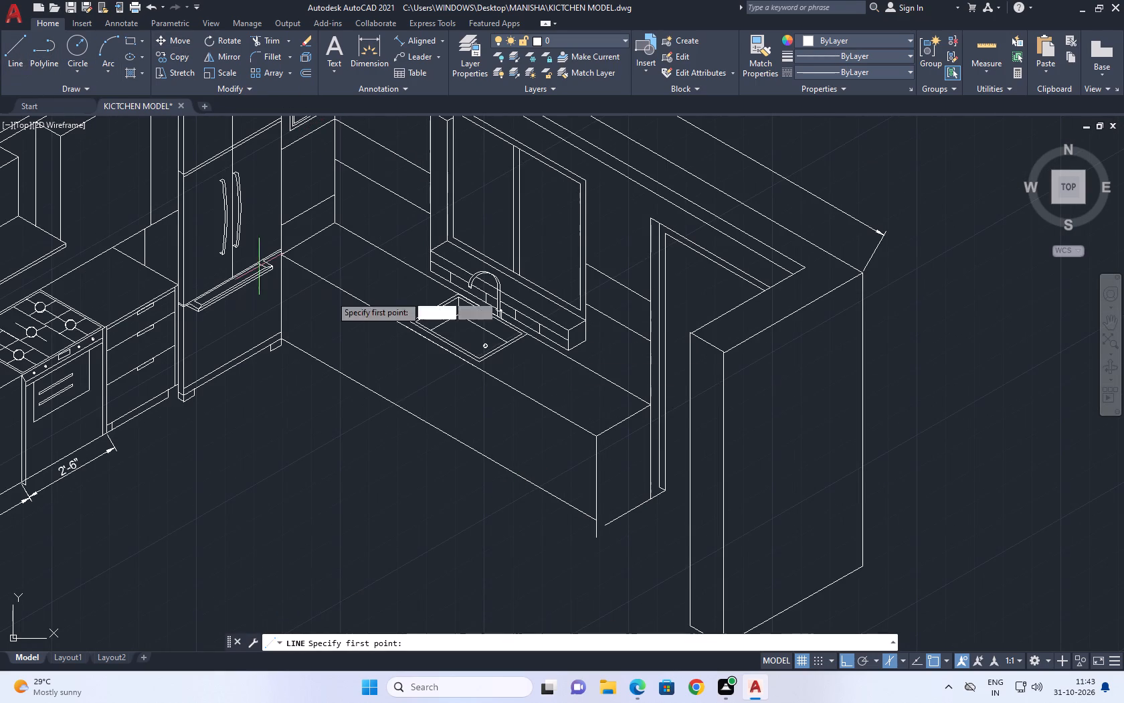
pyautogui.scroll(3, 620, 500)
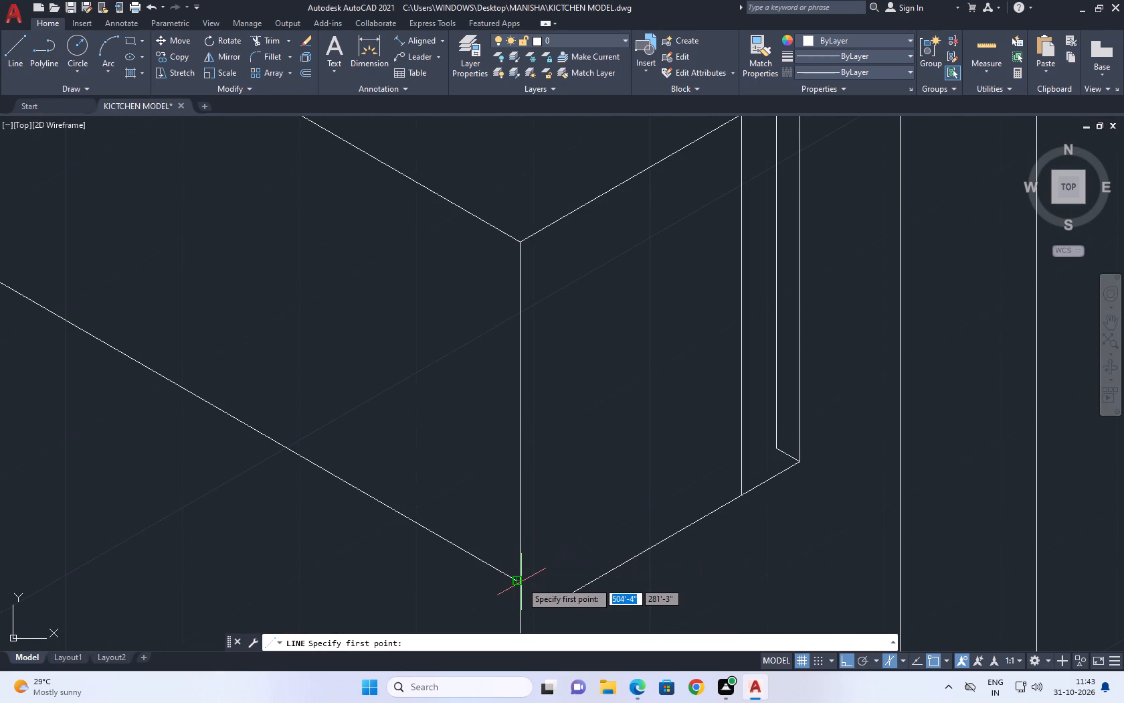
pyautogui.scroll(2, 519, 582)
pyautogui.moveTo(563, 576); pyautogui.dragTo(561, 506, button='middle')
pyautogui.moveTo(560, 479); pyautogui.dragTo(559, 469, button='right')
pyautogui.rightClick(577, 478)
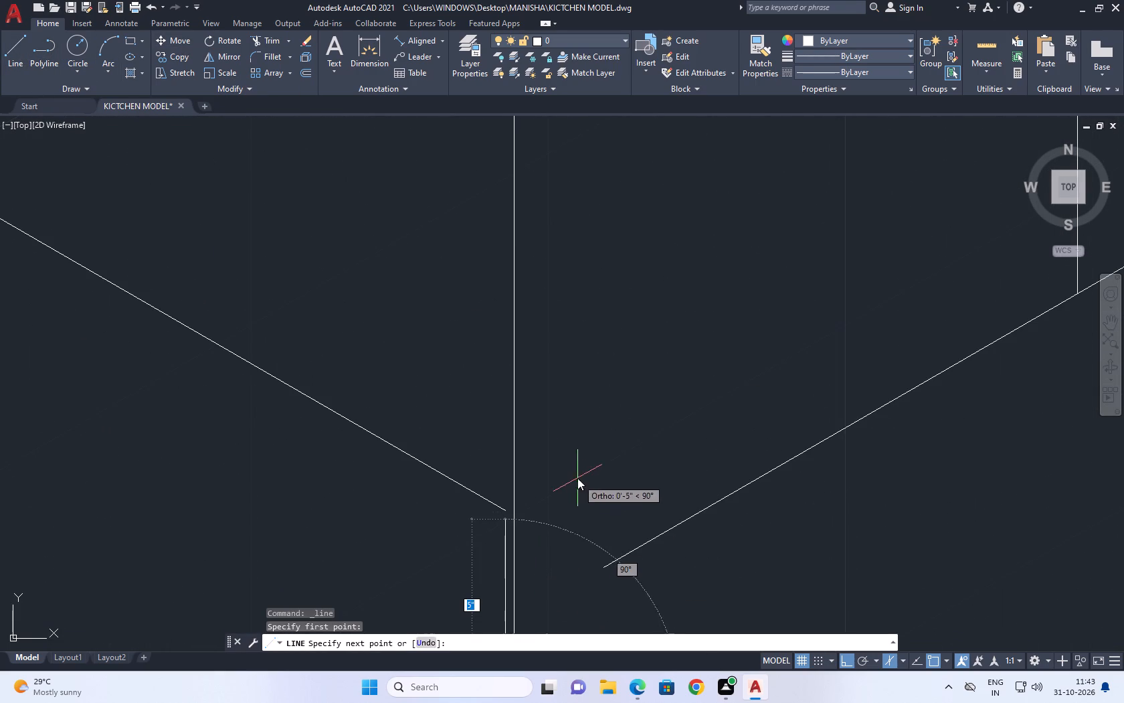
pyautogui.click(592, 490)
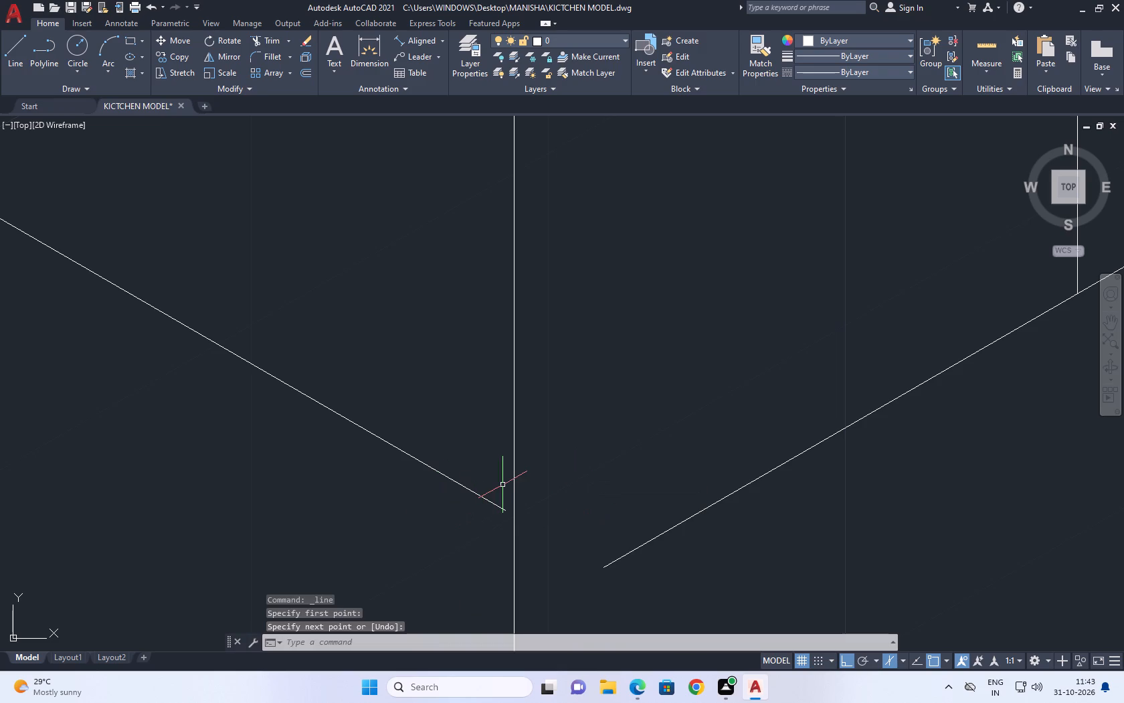
# Extend the sink counter's bottom front edge to the vertical corner line at the counter's end.
pyautogui.write('EX')
pyautogui.press('space')
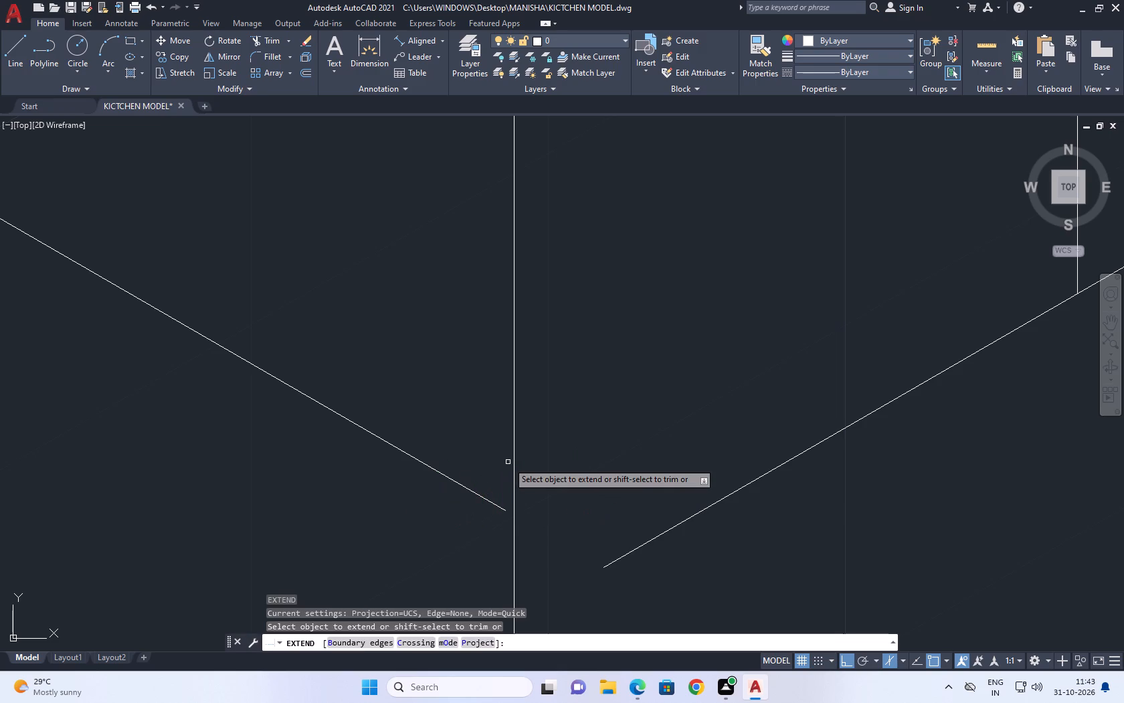
pyautogui.click(456, 430)
pyautogui.click(424, 523)
pyautogui.rightClick(445, 419)
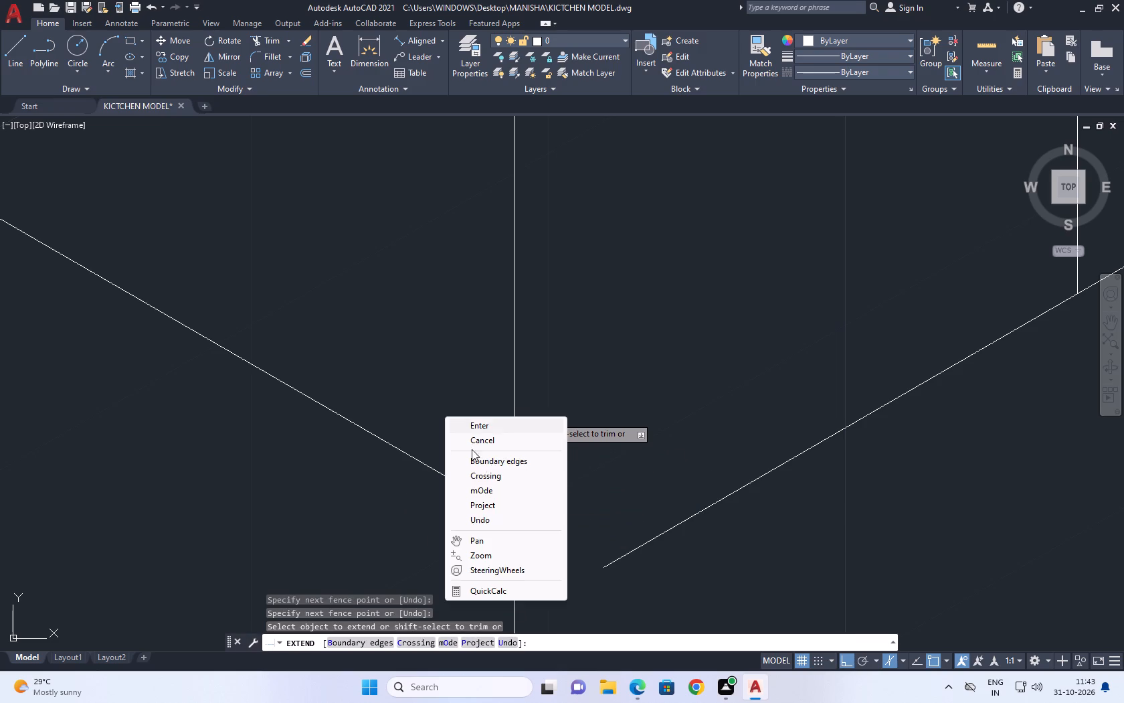
pyautogui.click(505, 440)
pyautogui.scroll(-3, 502, 439)
pyautogui.moveTo(680, 365); pyautogui.dragTo(674, 442, button='middle')
pyautogui.scroll(-1, 674, 442)
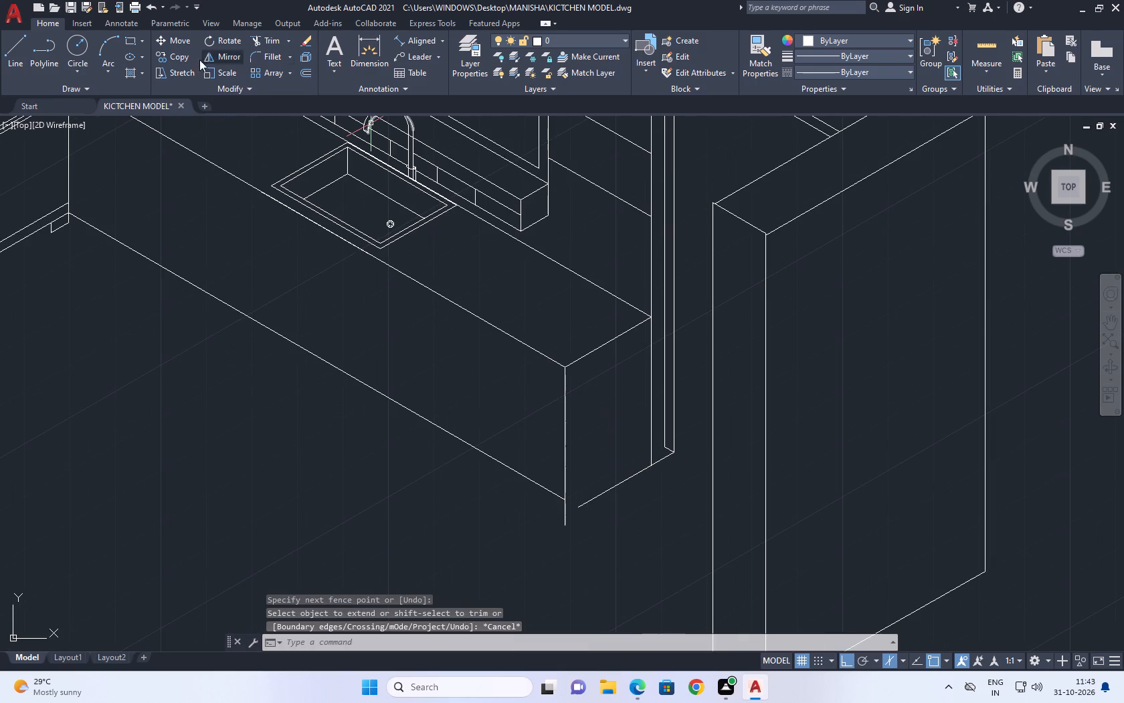
# Draw a line at 30° from the counter's front bottom corner, running past the door frame and the wall's end edge.
pyautogui.click(14, 50)
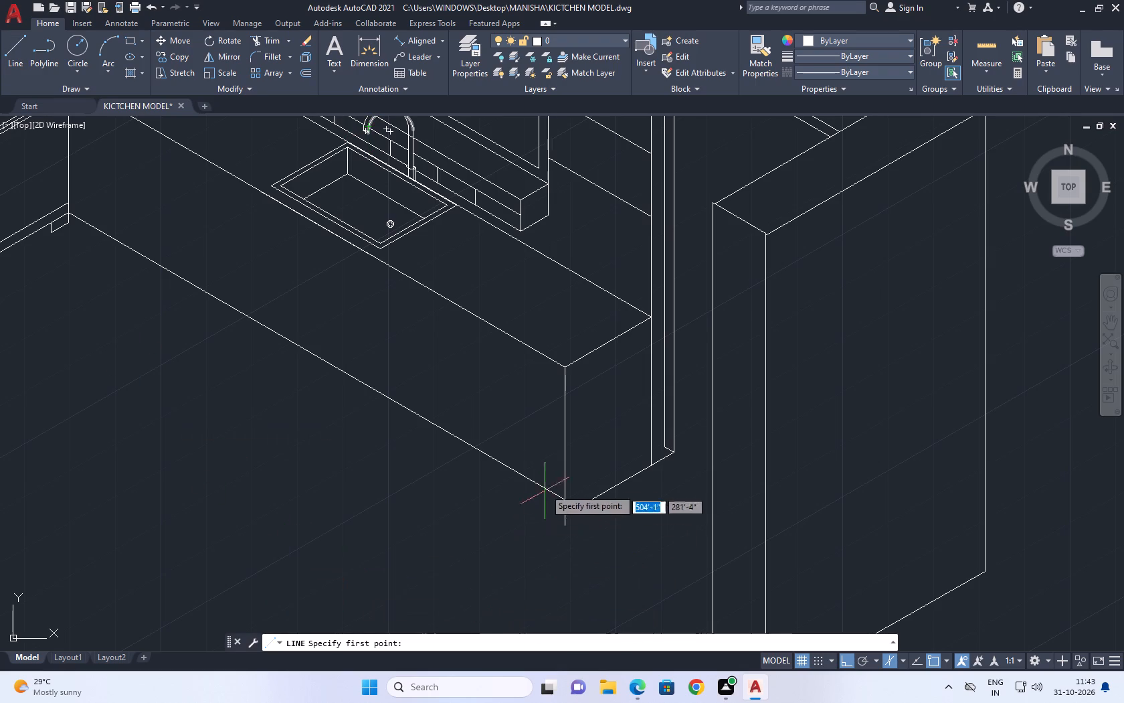
pyautogui.click(565, 499)
pyautogui.click(765, 414)
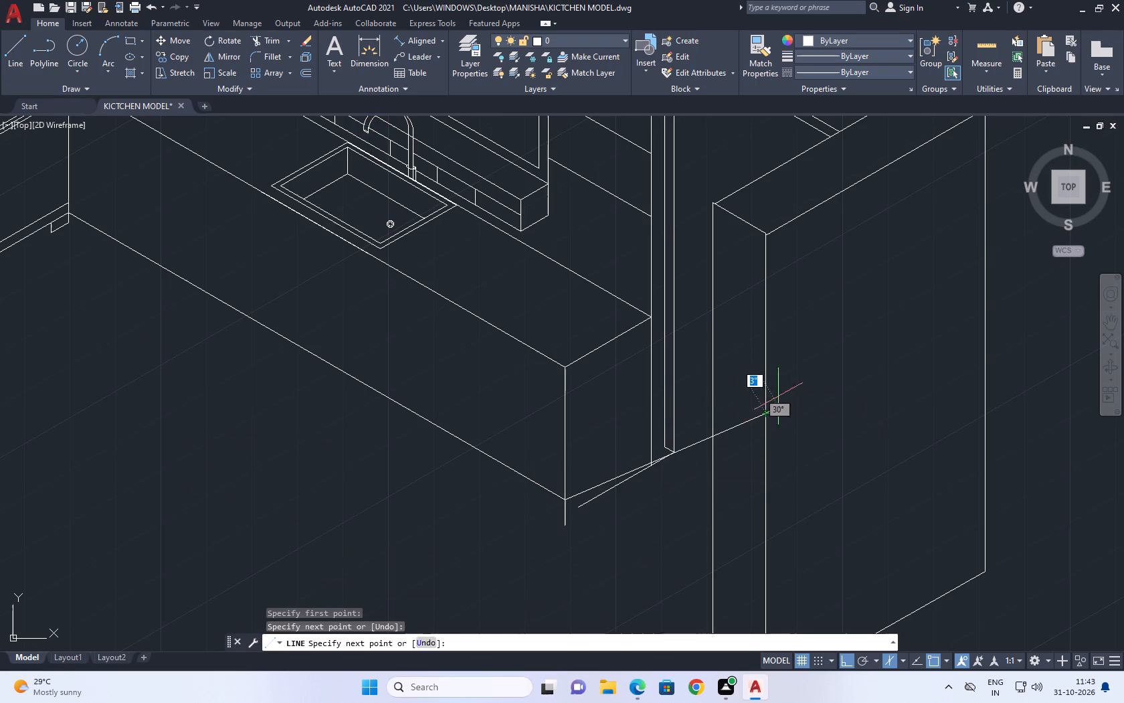
pyautogui.hotkey('ctrl', 'z')
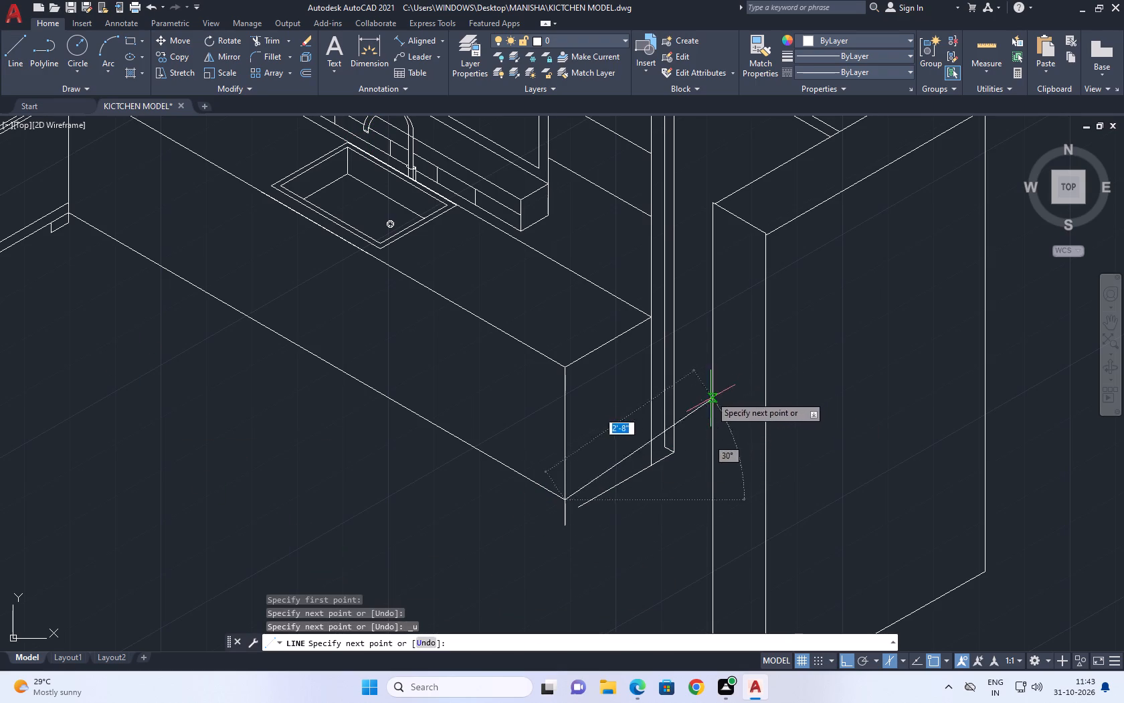
pyautogui.click(735, 396)
pyautogui.rightClick(737, 396)
pyautogui.click(777, 416)
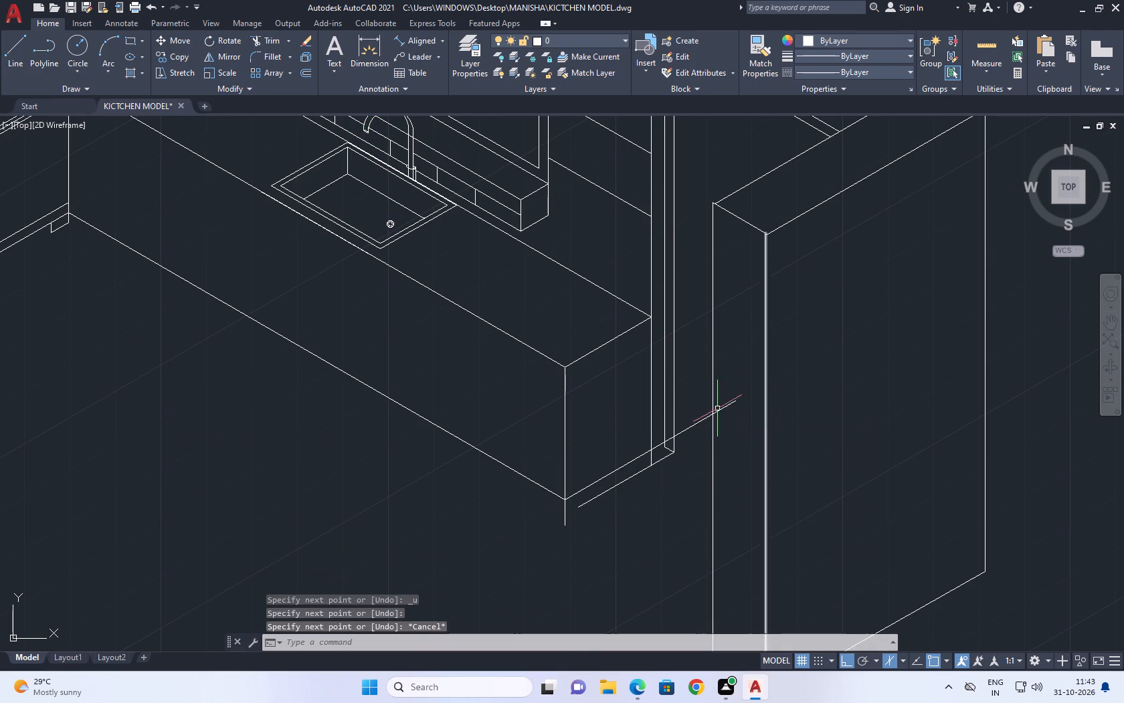
# Trim the new base line beyond the door frame, the corner line's stub below it, and the old counter base line.
pyautogui.moveTo(721, 419); pyautogui.dragTo(711, 424, button='middle')
pyautogui.click(262, 42)
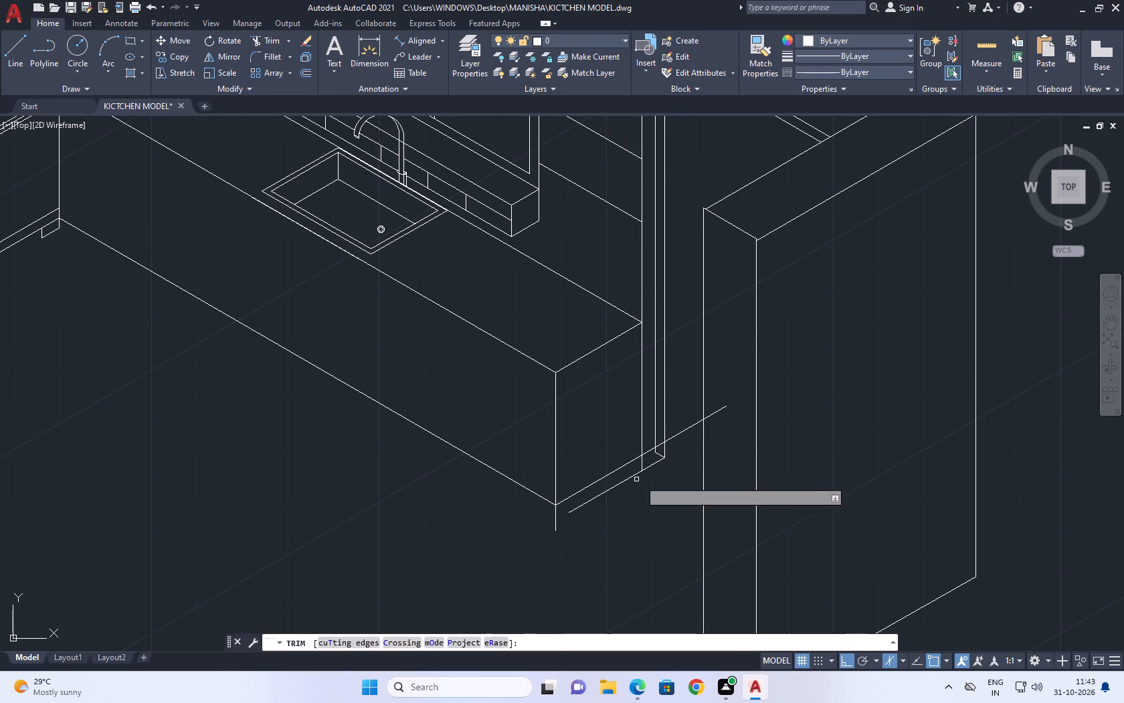
pyautogui.scroll(2, 661, 462)
pyautogui.click(693, 383)
pyautogui.click(702, 428)
pyautogui.click(804, 347)
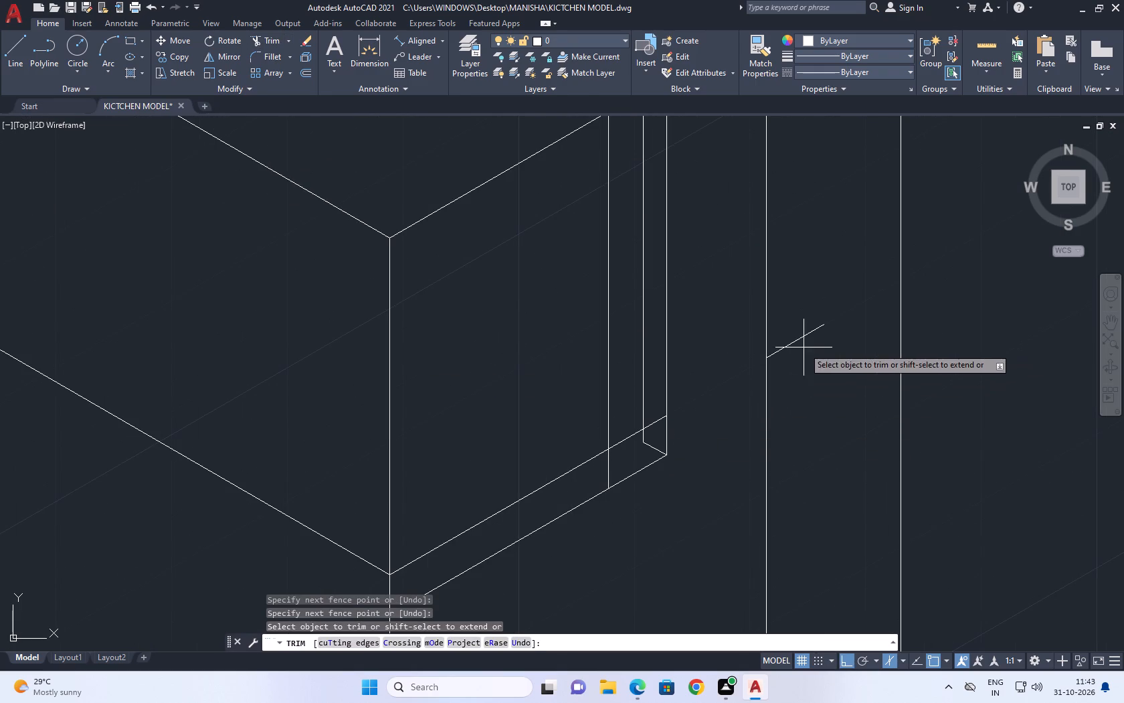
pyautogui.click(799, 310)
pyautogui.moveTo(563, 483); pyautogui.dragTo(714, 372, button='middle')
pyautogui.moveTo(539, 530); pyautogui.dragTo(540, 525)
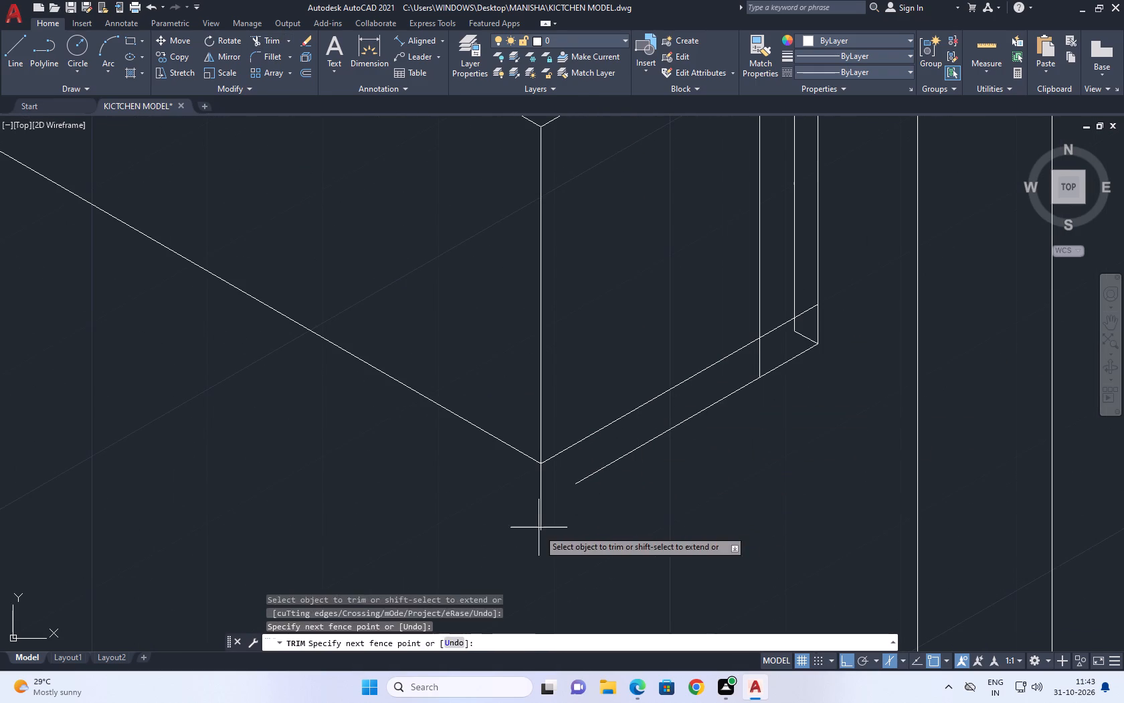
pyautogui.moveTo(540, 525); pyautogui.dragTo(544, 520)
pyautogui.click(548, 482)
pyautogui.click(599, 473)
# Trim the outer frame verticals and the old bottom edges of the door frame below the new base line.
pyautogui.moveTo(724, 416); pyautogui.dragTo(680, 512, button='middle')
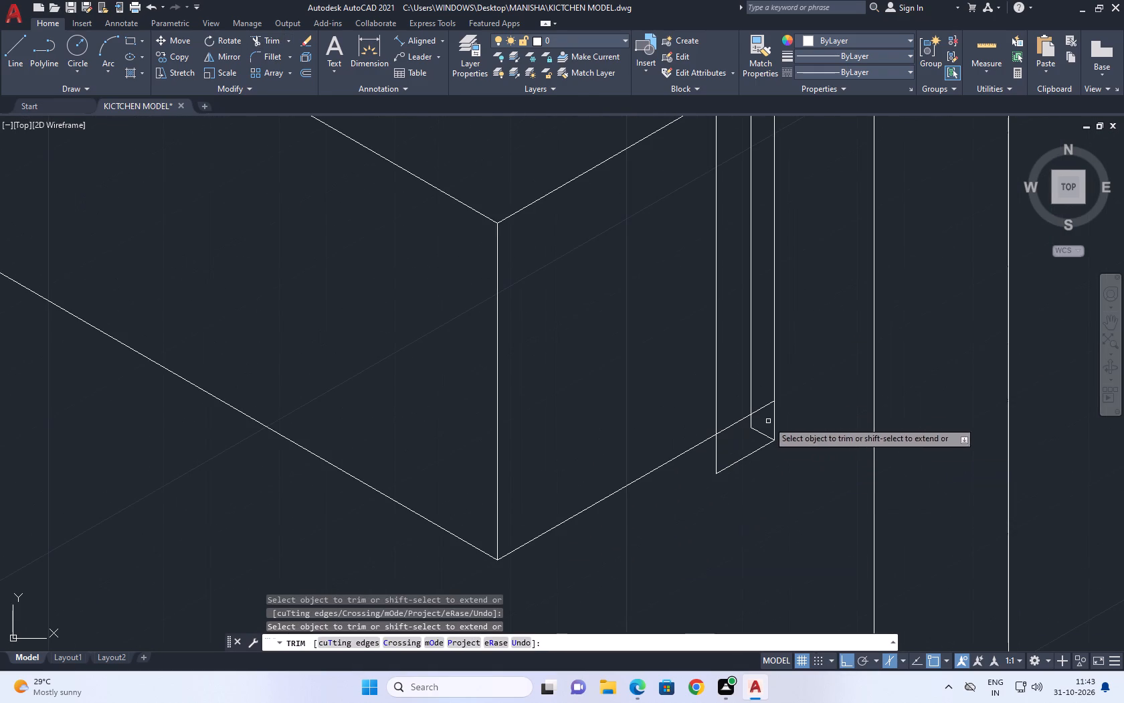
pyautogui.moveTo(810, 412); pyautogui.dragTo(800, 419)
pyautogui.click(658, 473)
pyautogui.click(787, 445)
pyautogui.click(731, 439)
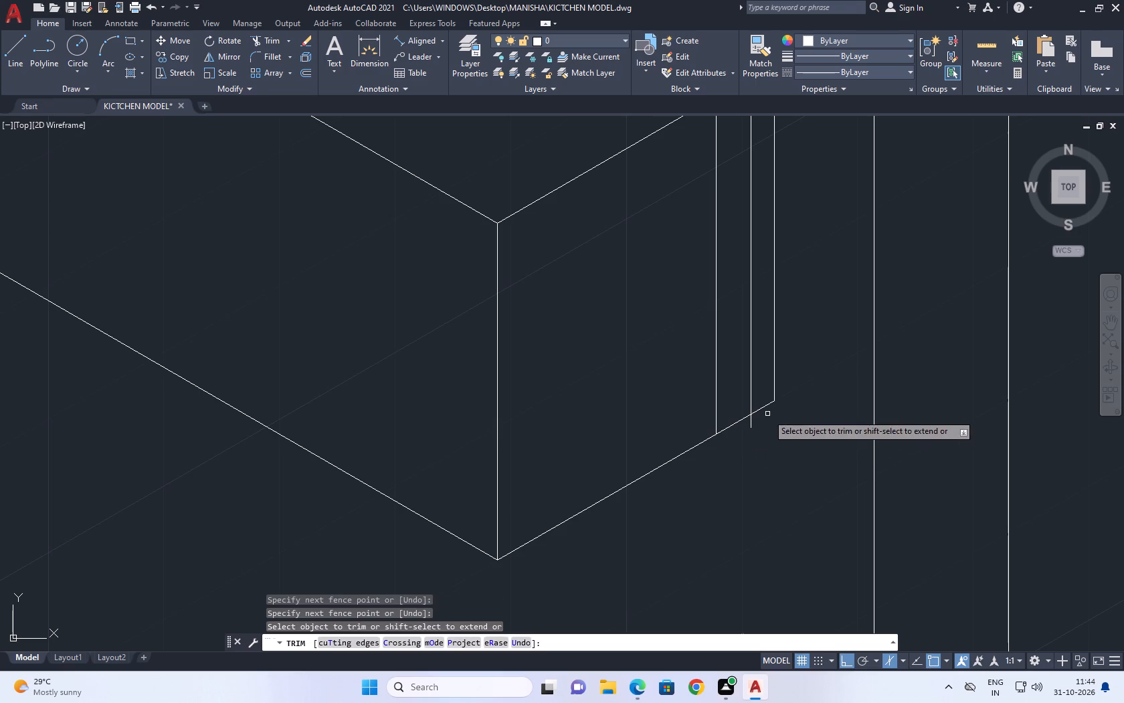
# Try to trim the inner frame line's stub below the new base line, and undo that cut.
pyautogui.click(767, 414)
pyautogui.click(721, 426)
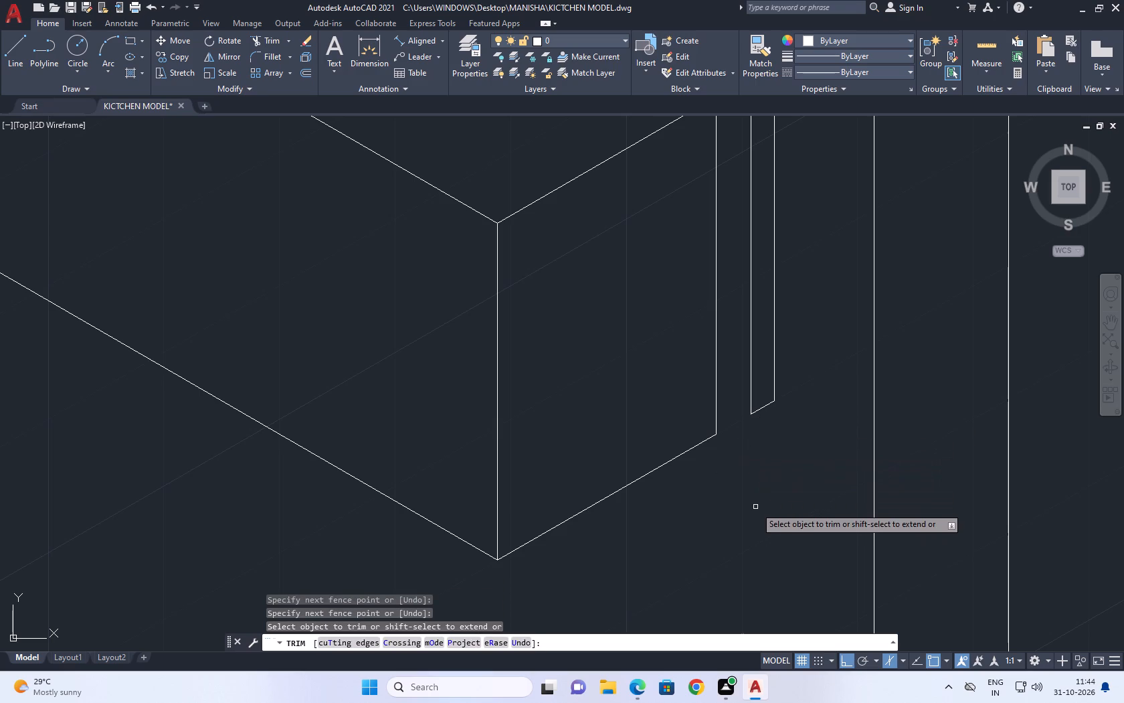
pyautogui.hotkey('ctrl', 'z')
# Trim only the inner door frame line's stub below the new base line, keeping the base line whole.
pyautogui.click(764, 416)
pyautogui.moveTo(721, 442); pyautogui.dragTo(721, 449)
pyautogui.rightClick(727, 467)
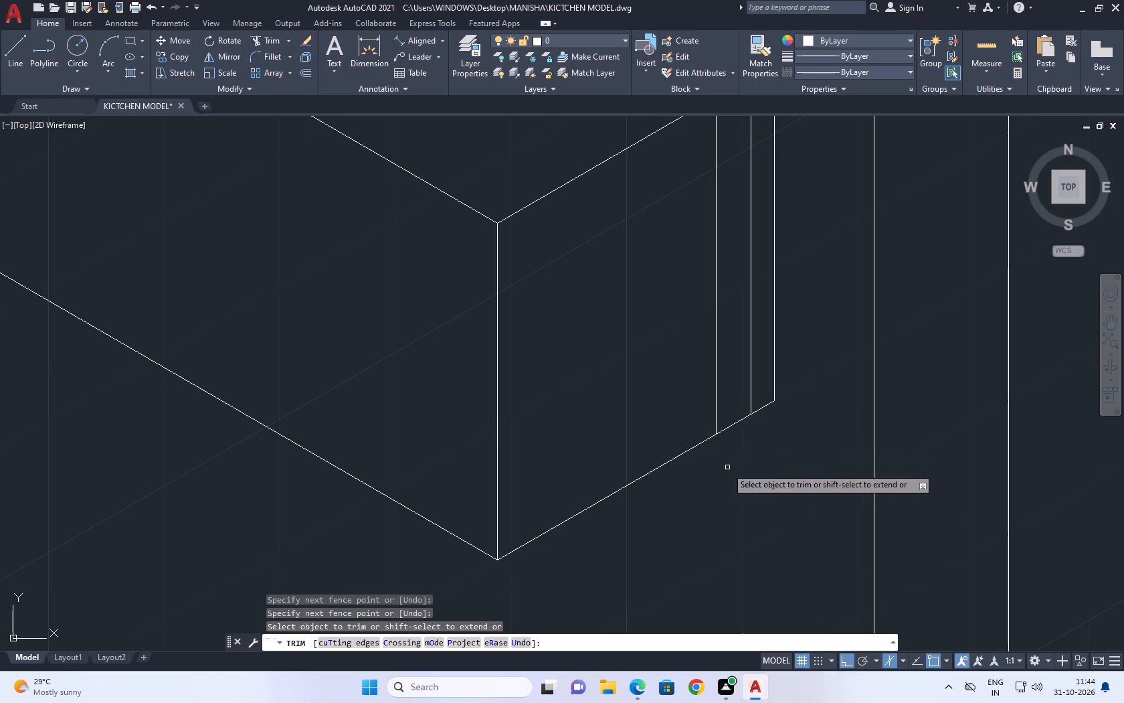
pyautogui.click(760, 490)
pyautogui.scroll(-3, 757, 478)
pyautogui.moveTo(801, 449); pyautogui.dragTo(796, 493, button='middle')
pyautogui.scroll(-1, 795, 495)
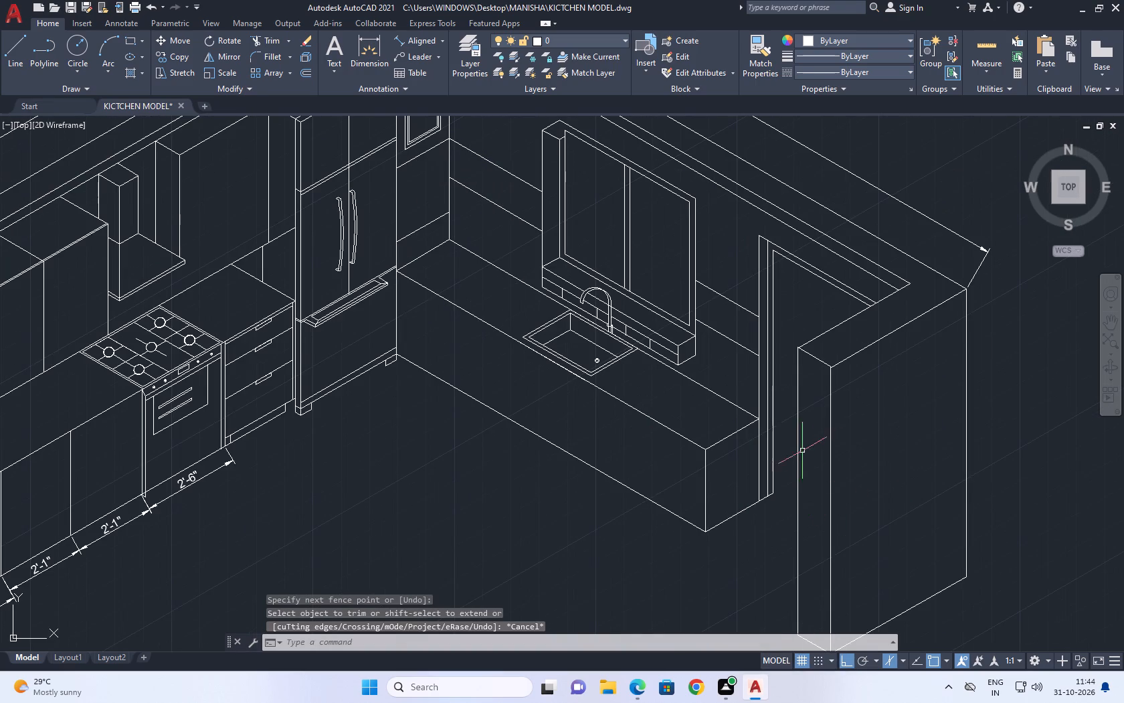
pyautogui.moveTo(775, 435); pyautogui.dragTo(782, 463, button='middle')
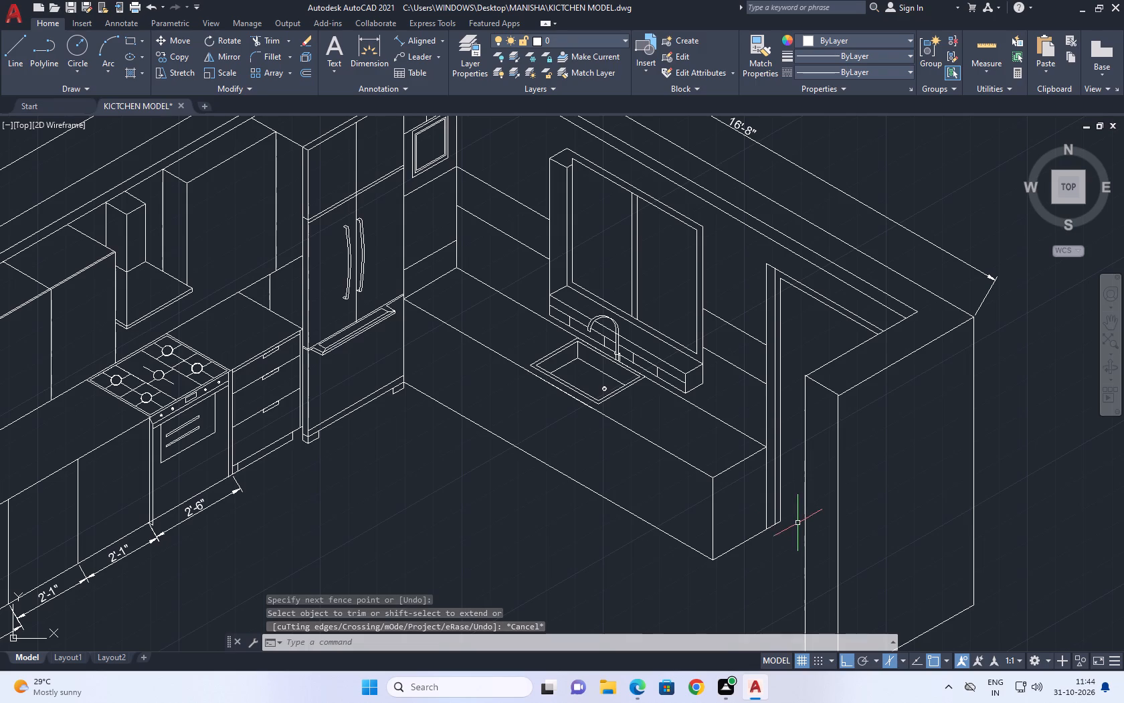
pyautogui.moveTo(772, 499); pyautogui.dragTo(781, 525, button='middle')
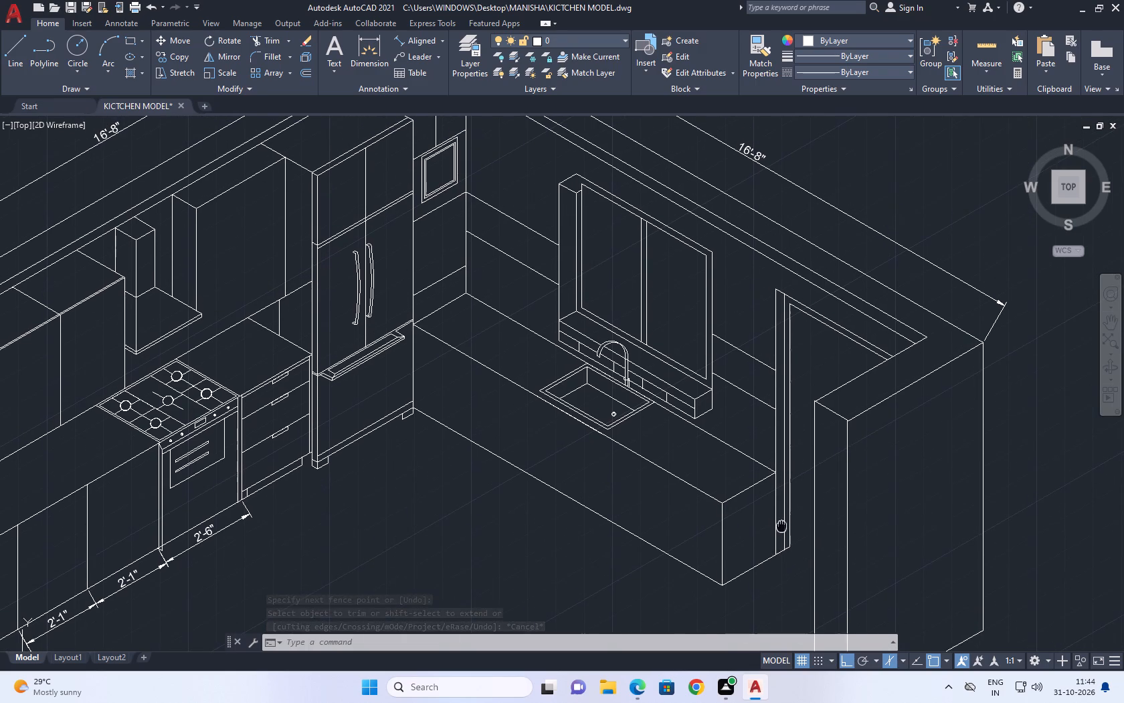
# Draw a line in the left isoplane from the door frame's inner bottom corner across the frame verticals.
pyautogui.moveTo(781, 525); pyautogui.dragTo(780, 525, button='middle')
pyautogui.click(14, 55)
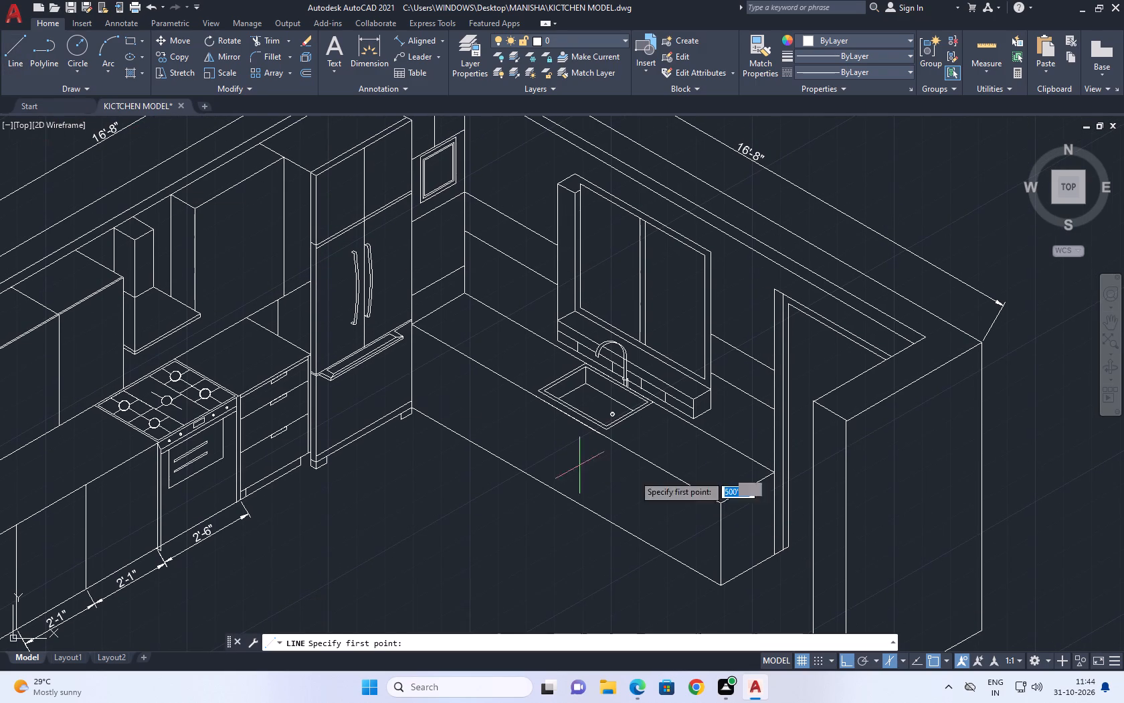
pyautogui.scroll(2, 736, 550)
pyautogui.click(869, 546)
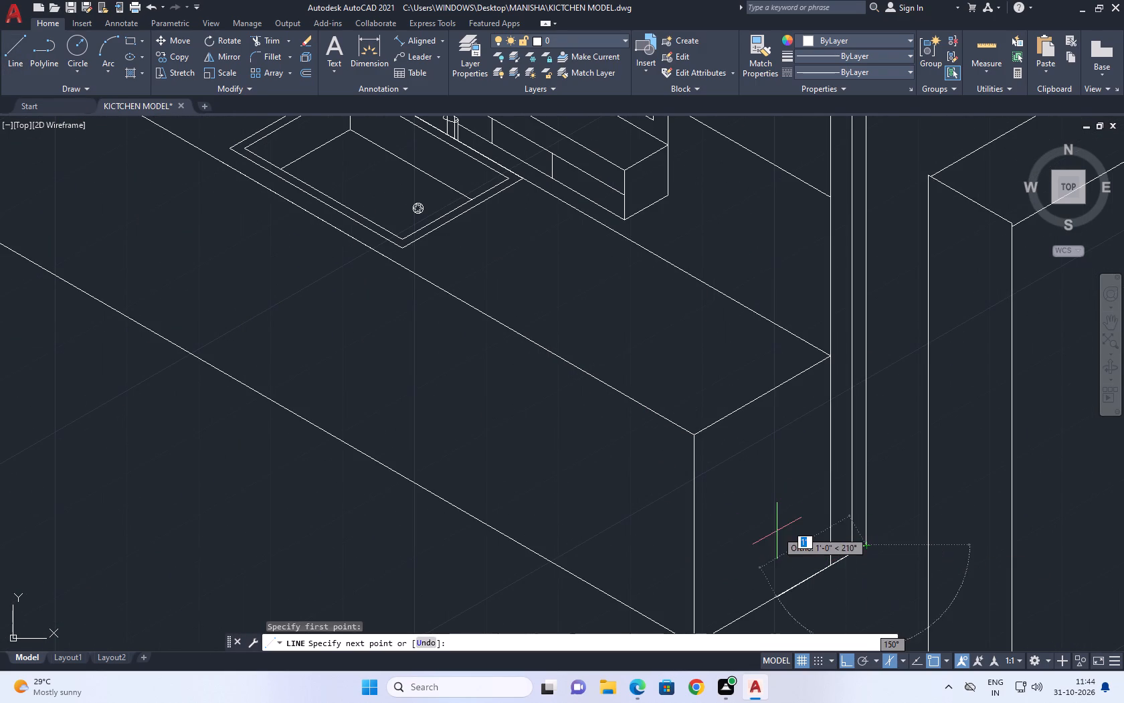
pyautogui.press('F5')
pyautogui.click(774, 526)
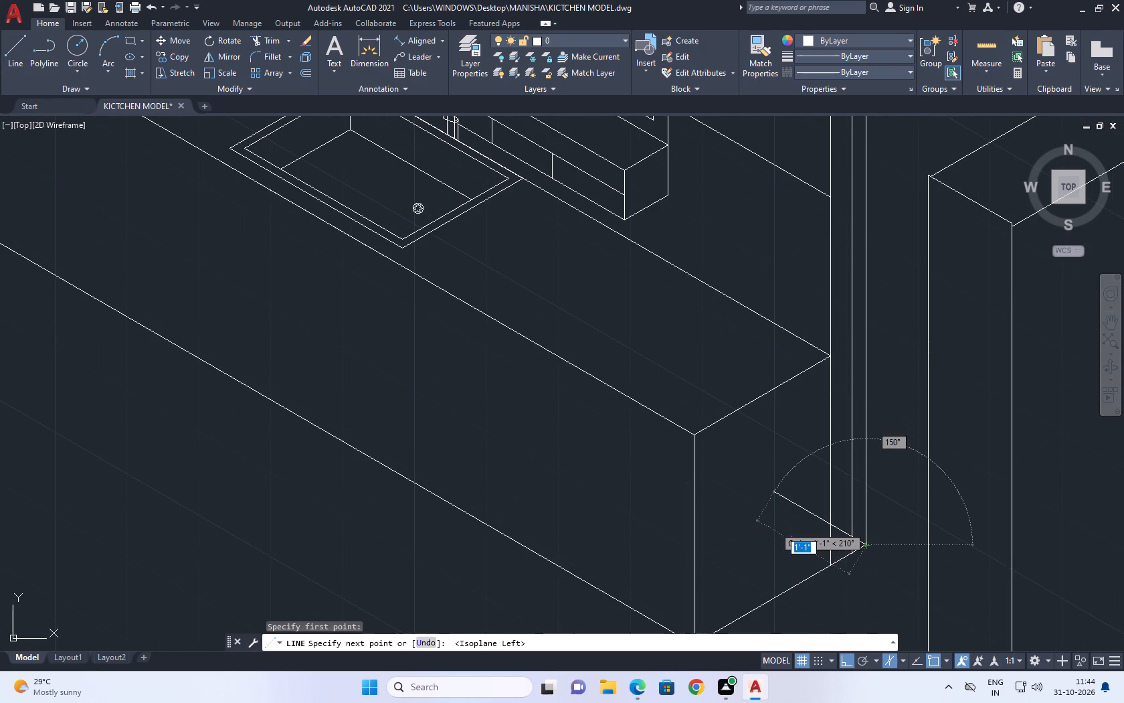
pyautogui.press('Escape')
pyautogui.press('space')
pyautogui.click(866, 543)
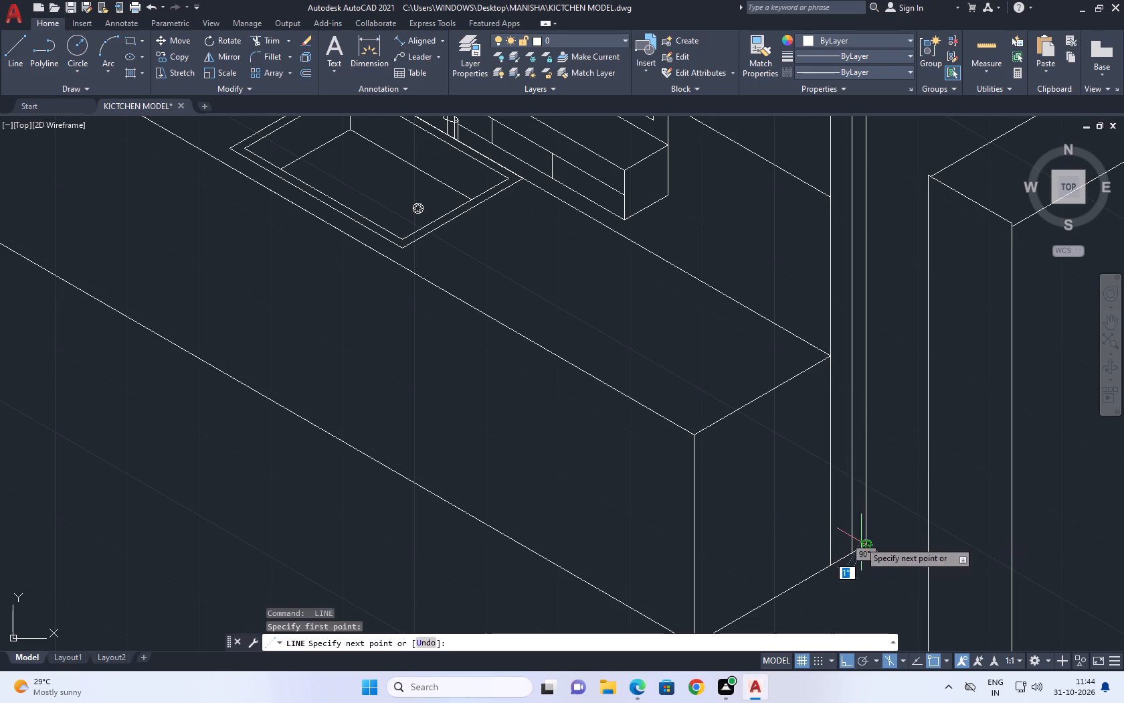
pyautogui.click(755, 532)
pyautogui.press('Escape')
# Trim the new line's overhang beyond the door frame and the frame verticals' stubs below it.
pyautogui.write('TR')
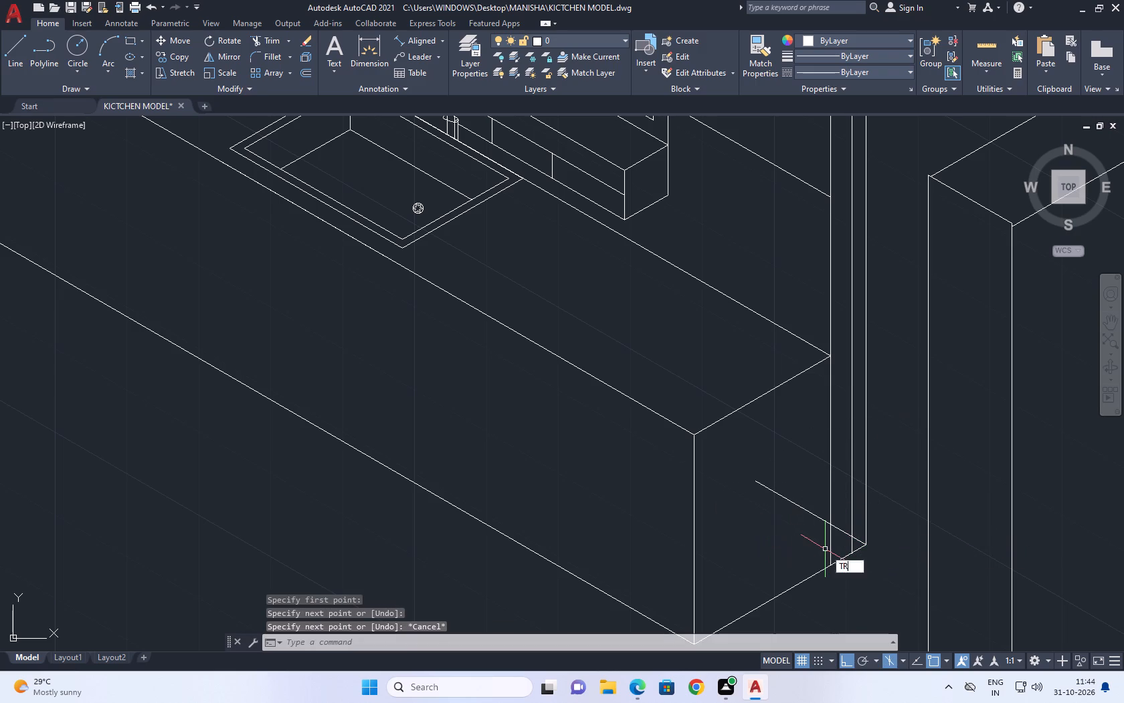
pyautogui.press('space')
pyautogui.click(796, 503)
pyautogui.click(783, 532)
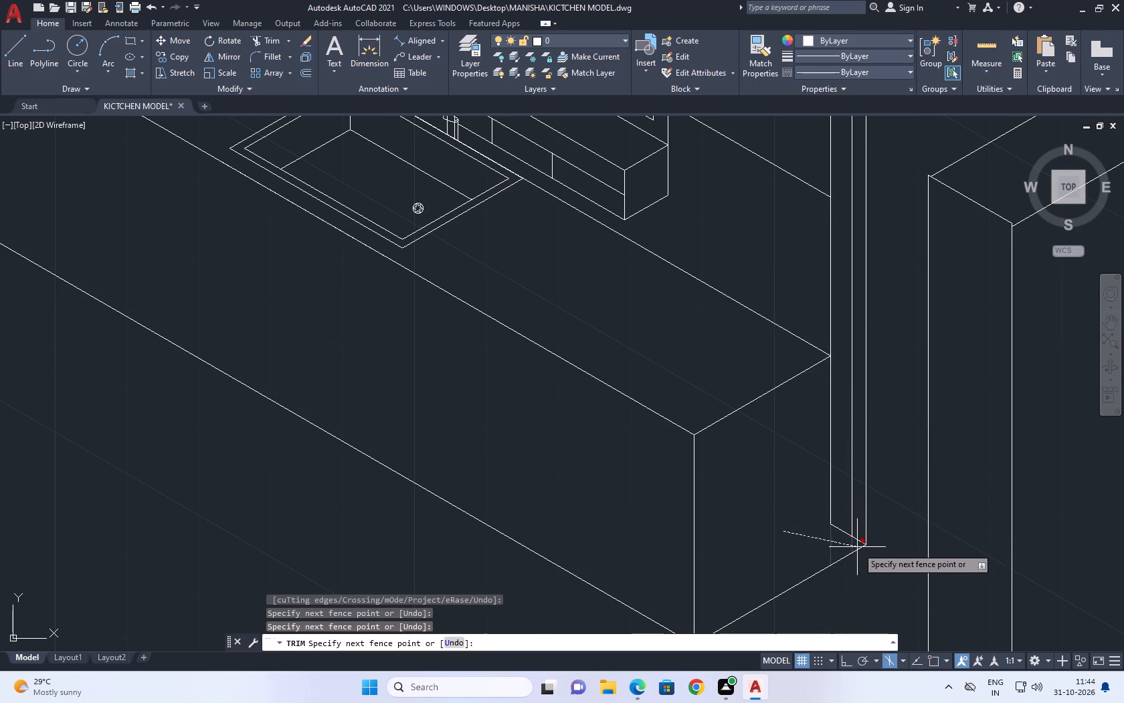
pyautogui.click(856, 546)
pyautogui.press('Escape')
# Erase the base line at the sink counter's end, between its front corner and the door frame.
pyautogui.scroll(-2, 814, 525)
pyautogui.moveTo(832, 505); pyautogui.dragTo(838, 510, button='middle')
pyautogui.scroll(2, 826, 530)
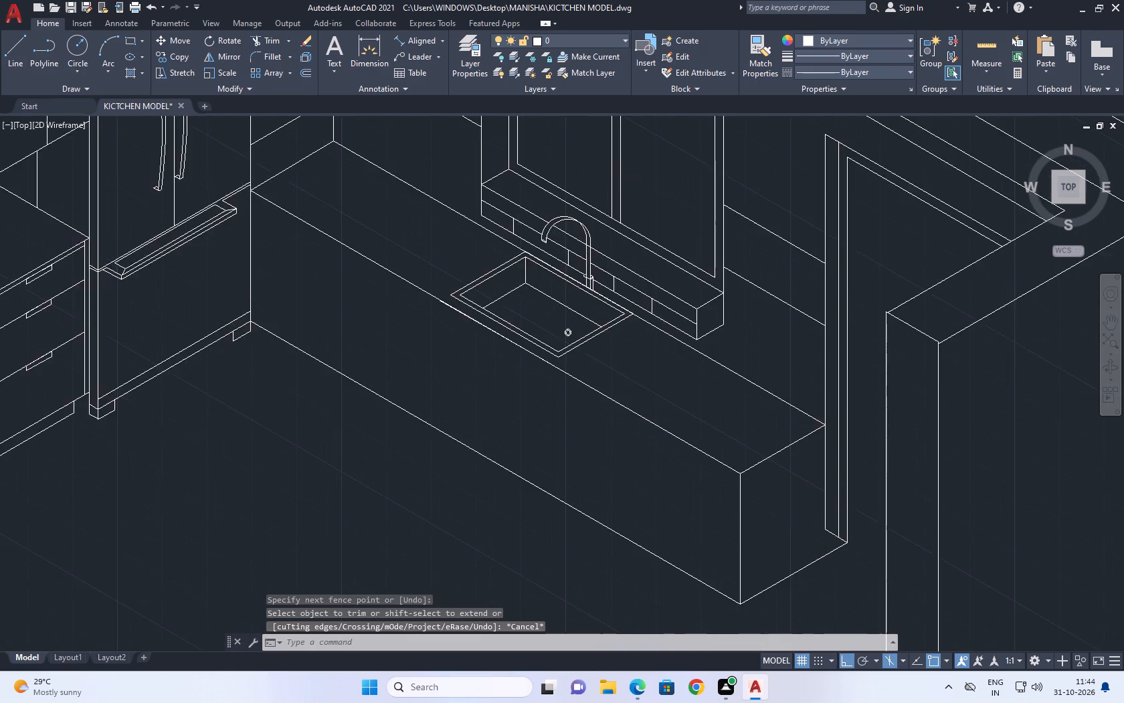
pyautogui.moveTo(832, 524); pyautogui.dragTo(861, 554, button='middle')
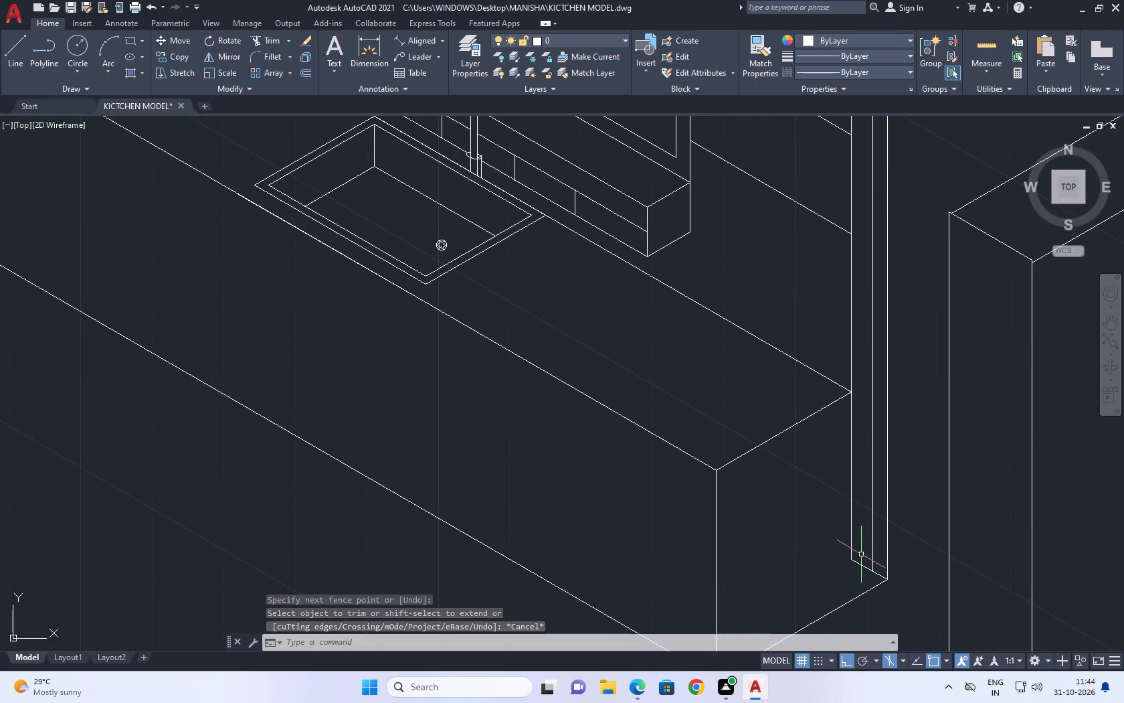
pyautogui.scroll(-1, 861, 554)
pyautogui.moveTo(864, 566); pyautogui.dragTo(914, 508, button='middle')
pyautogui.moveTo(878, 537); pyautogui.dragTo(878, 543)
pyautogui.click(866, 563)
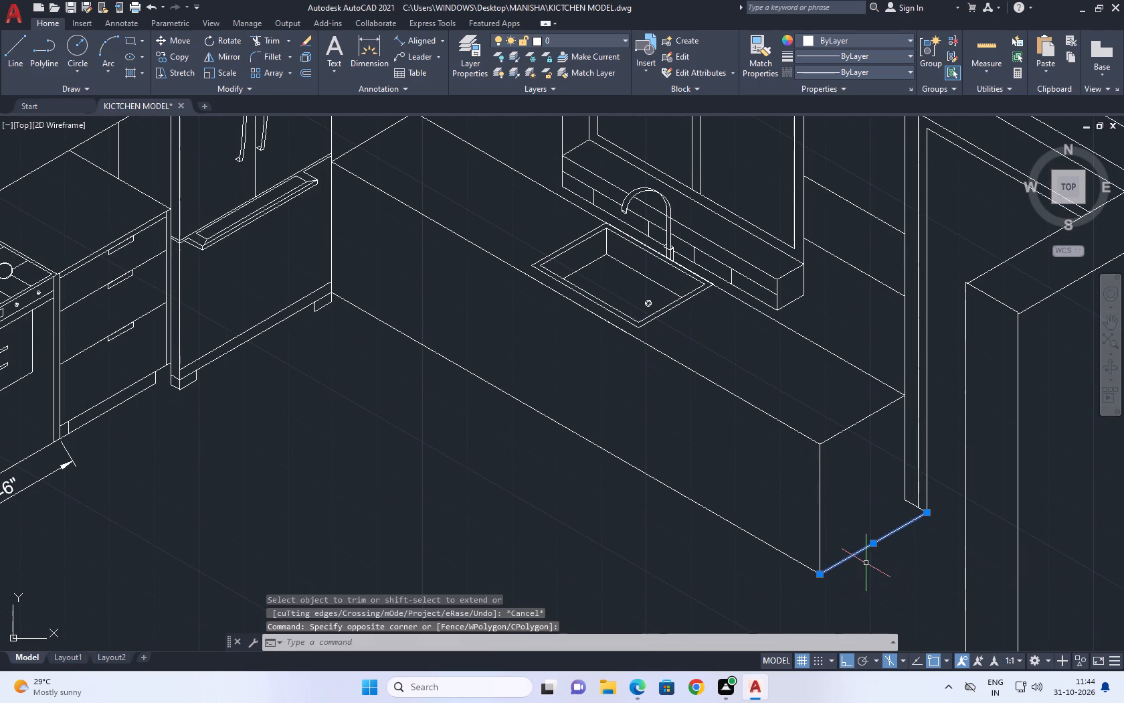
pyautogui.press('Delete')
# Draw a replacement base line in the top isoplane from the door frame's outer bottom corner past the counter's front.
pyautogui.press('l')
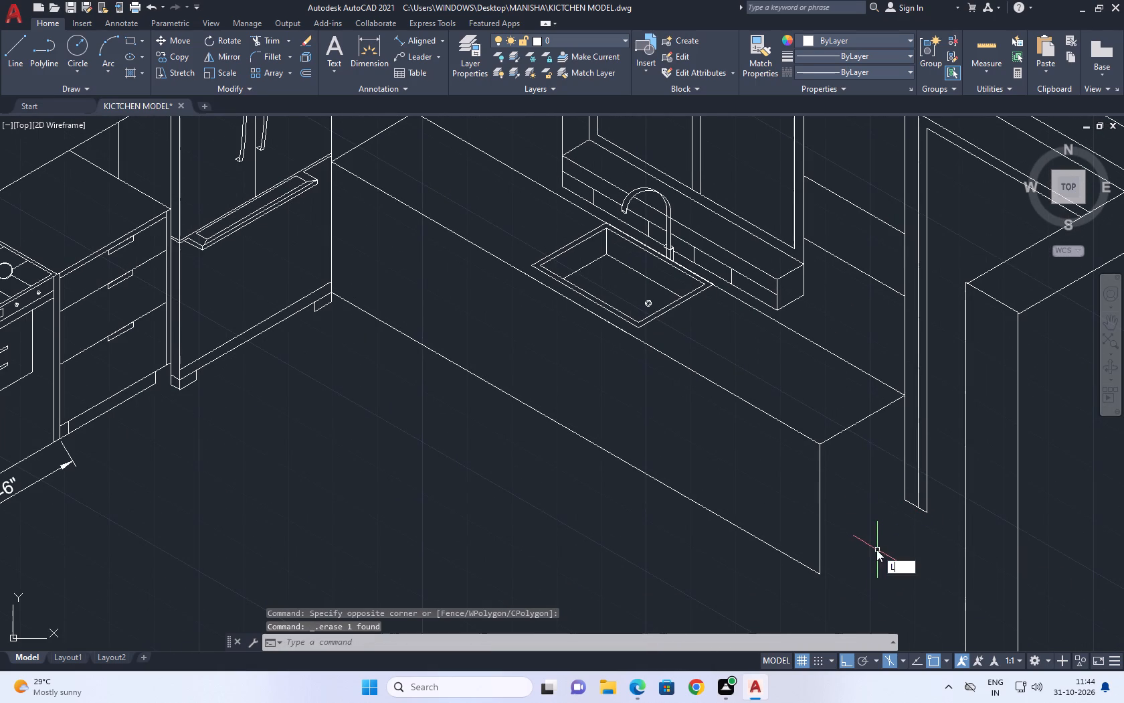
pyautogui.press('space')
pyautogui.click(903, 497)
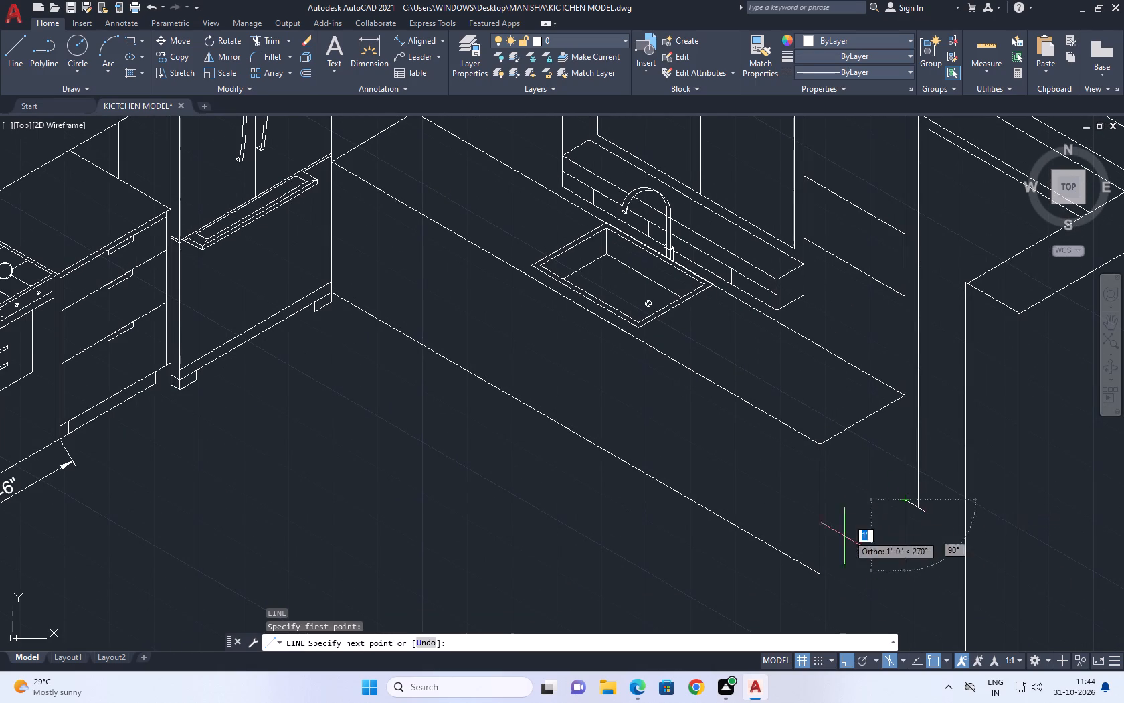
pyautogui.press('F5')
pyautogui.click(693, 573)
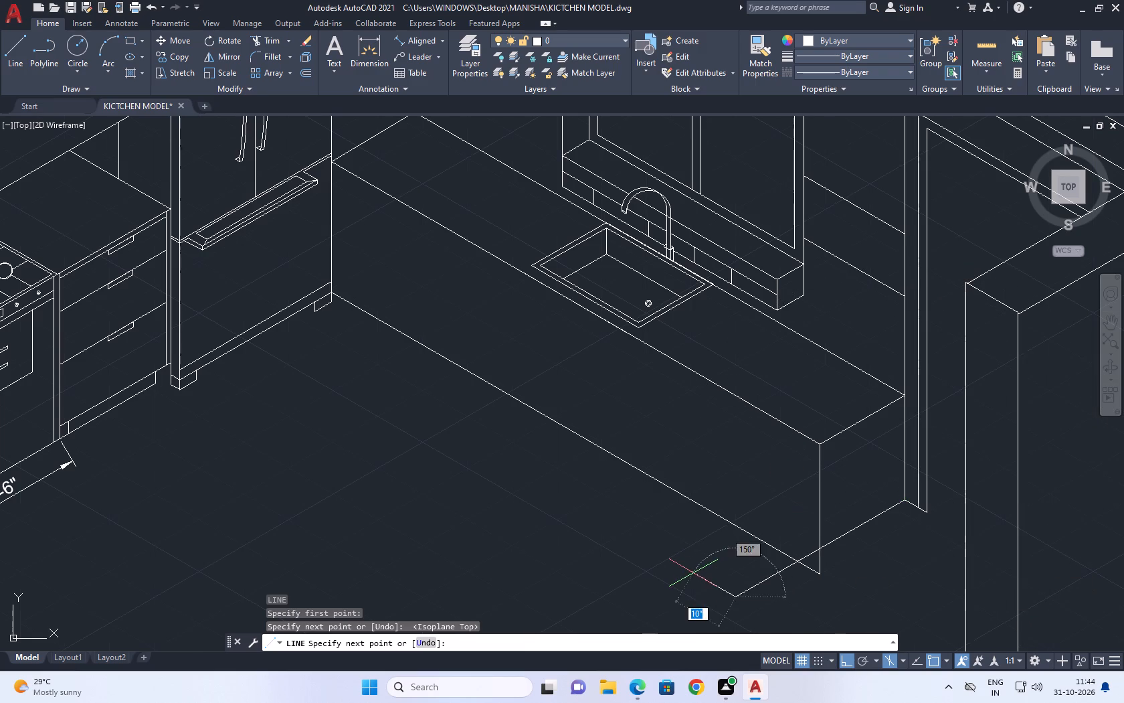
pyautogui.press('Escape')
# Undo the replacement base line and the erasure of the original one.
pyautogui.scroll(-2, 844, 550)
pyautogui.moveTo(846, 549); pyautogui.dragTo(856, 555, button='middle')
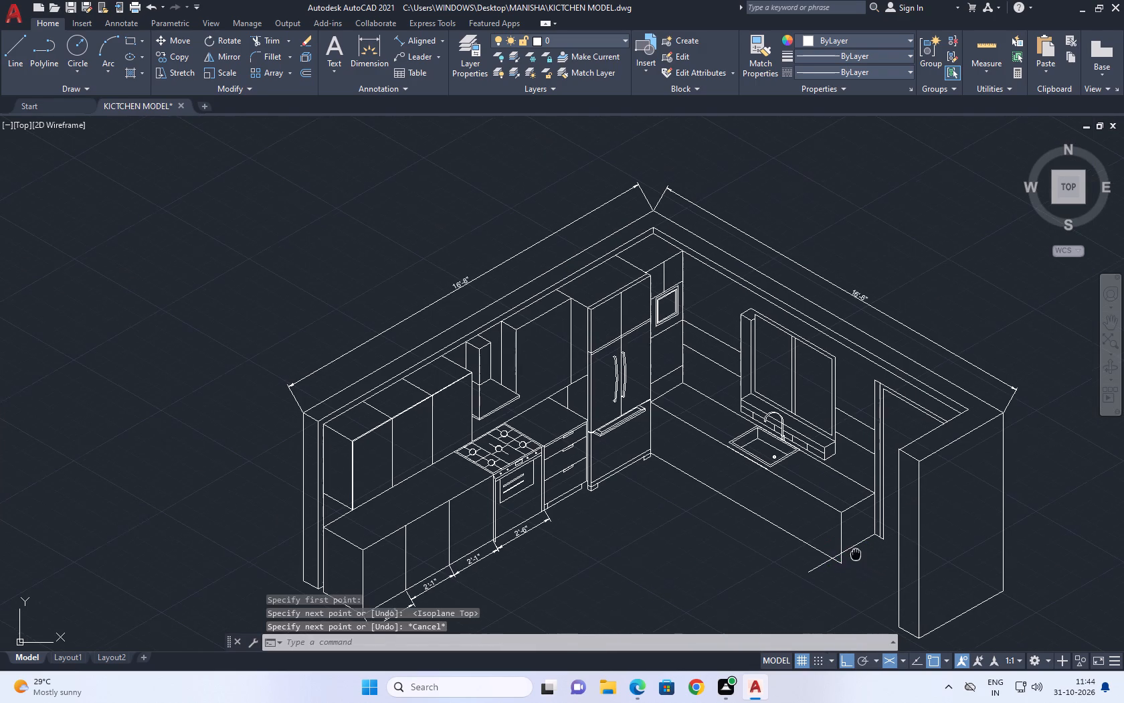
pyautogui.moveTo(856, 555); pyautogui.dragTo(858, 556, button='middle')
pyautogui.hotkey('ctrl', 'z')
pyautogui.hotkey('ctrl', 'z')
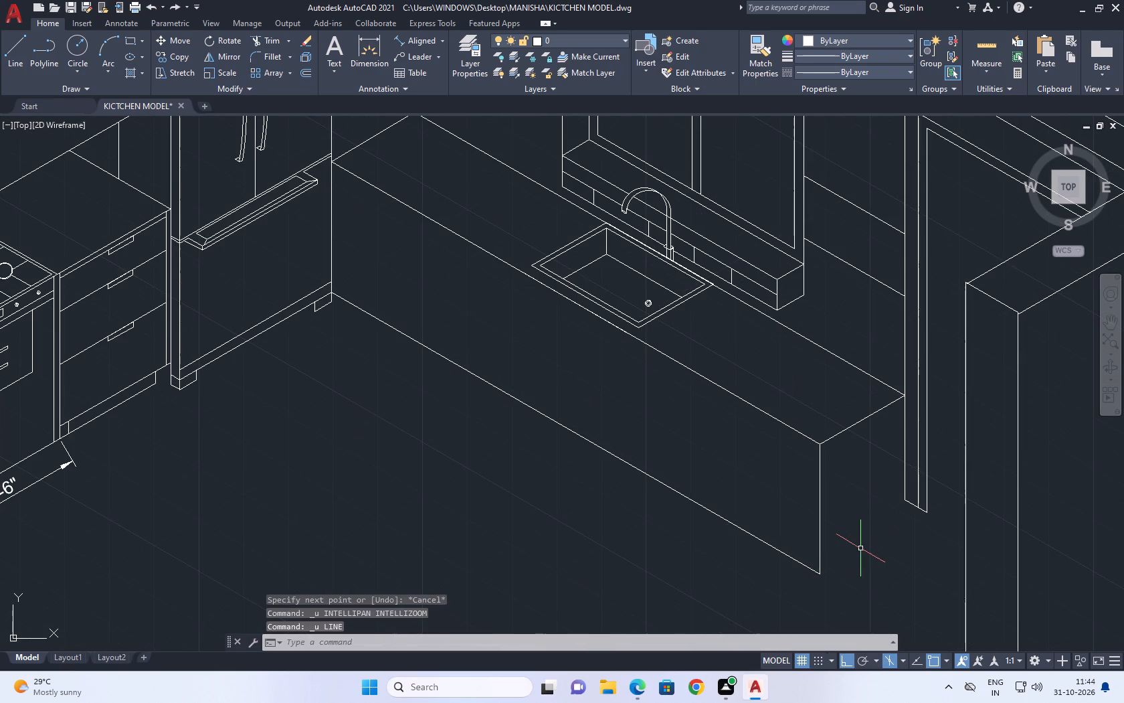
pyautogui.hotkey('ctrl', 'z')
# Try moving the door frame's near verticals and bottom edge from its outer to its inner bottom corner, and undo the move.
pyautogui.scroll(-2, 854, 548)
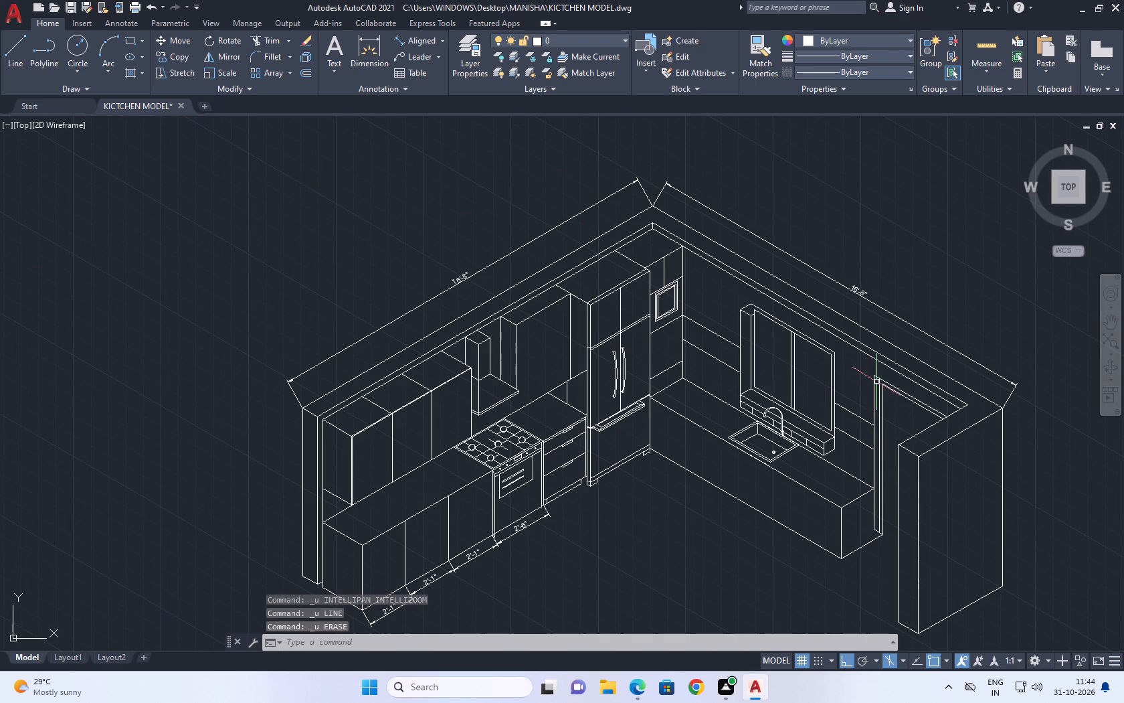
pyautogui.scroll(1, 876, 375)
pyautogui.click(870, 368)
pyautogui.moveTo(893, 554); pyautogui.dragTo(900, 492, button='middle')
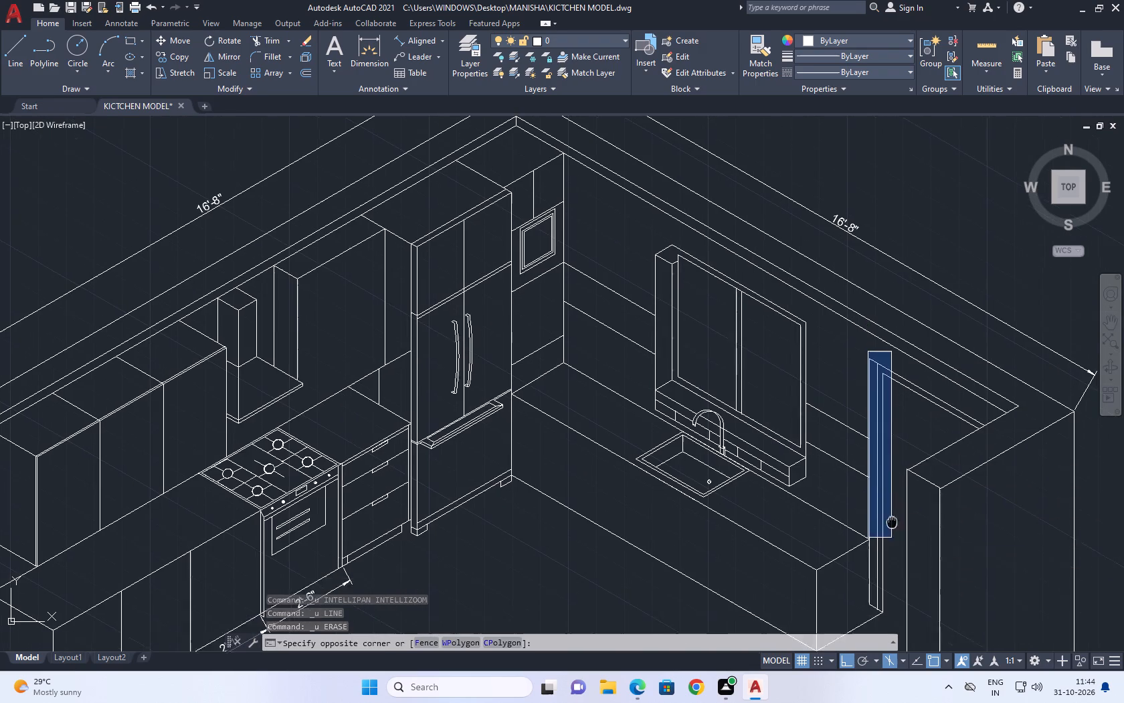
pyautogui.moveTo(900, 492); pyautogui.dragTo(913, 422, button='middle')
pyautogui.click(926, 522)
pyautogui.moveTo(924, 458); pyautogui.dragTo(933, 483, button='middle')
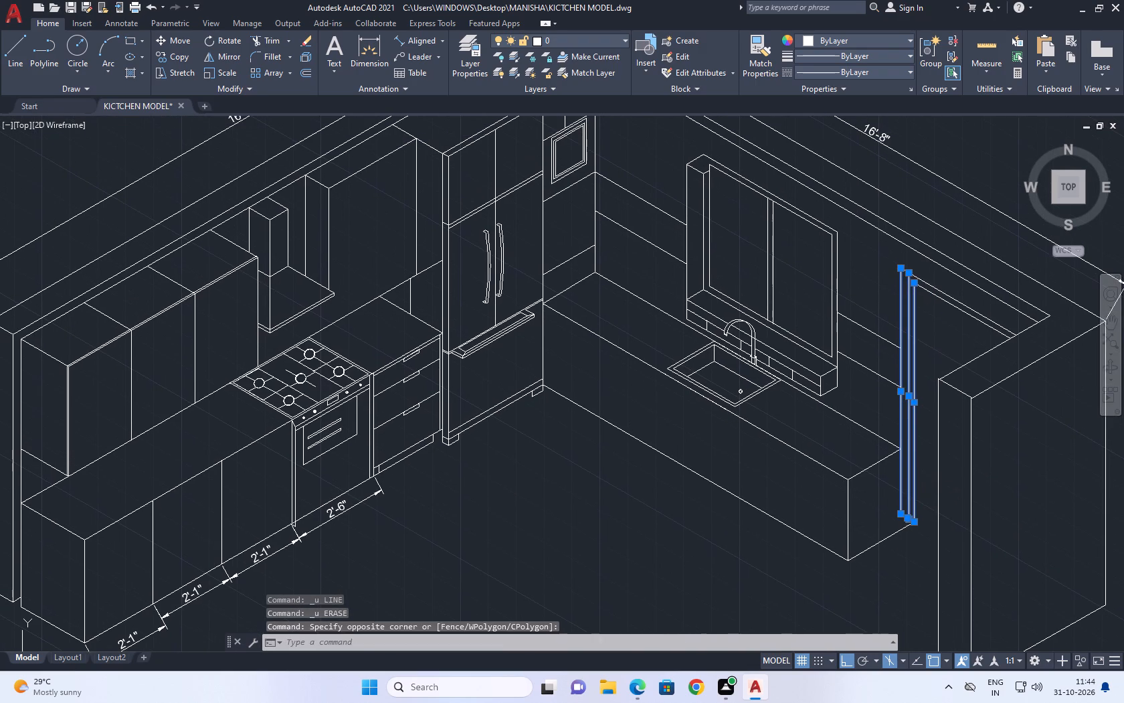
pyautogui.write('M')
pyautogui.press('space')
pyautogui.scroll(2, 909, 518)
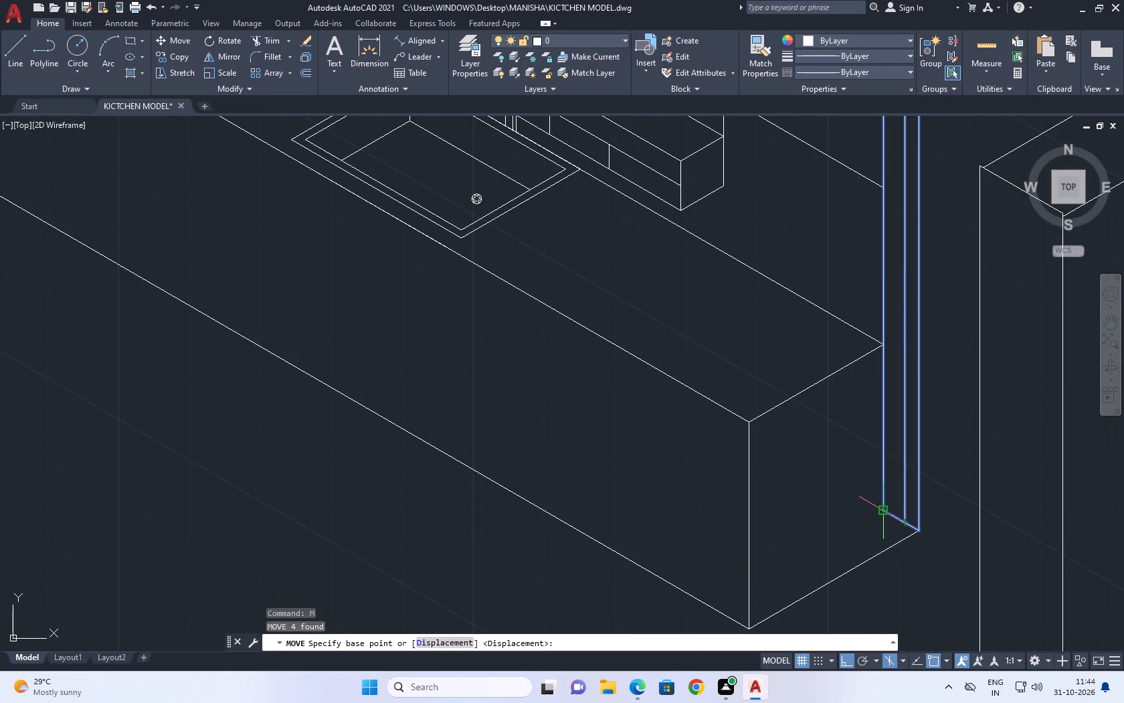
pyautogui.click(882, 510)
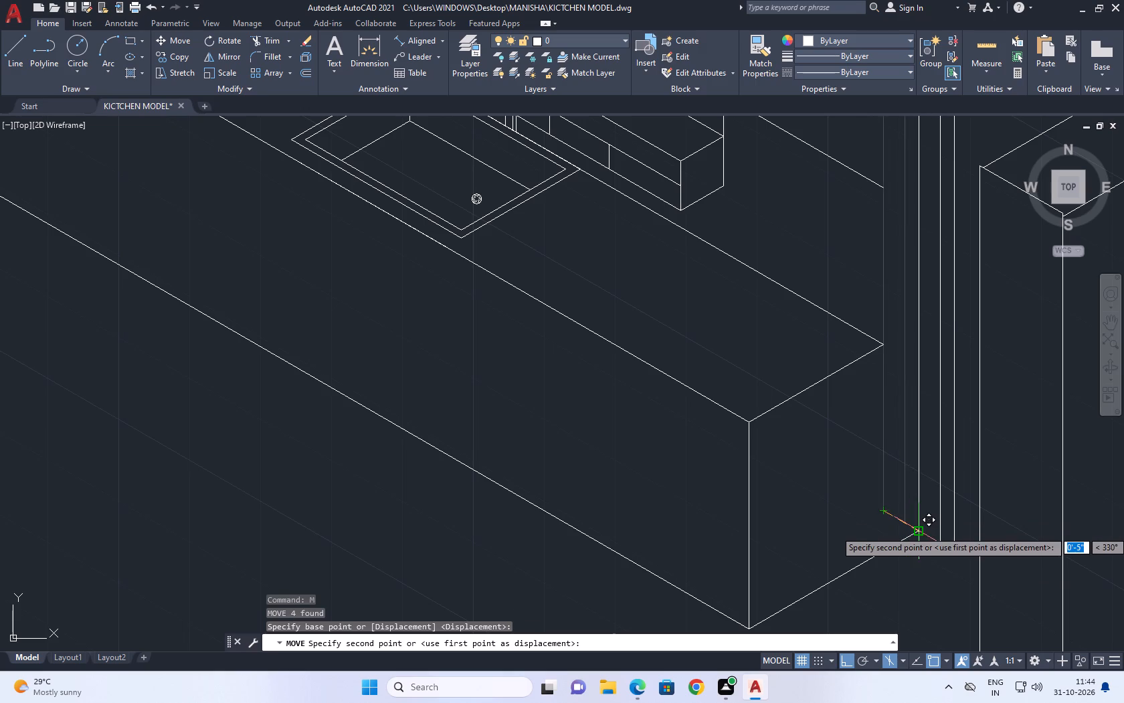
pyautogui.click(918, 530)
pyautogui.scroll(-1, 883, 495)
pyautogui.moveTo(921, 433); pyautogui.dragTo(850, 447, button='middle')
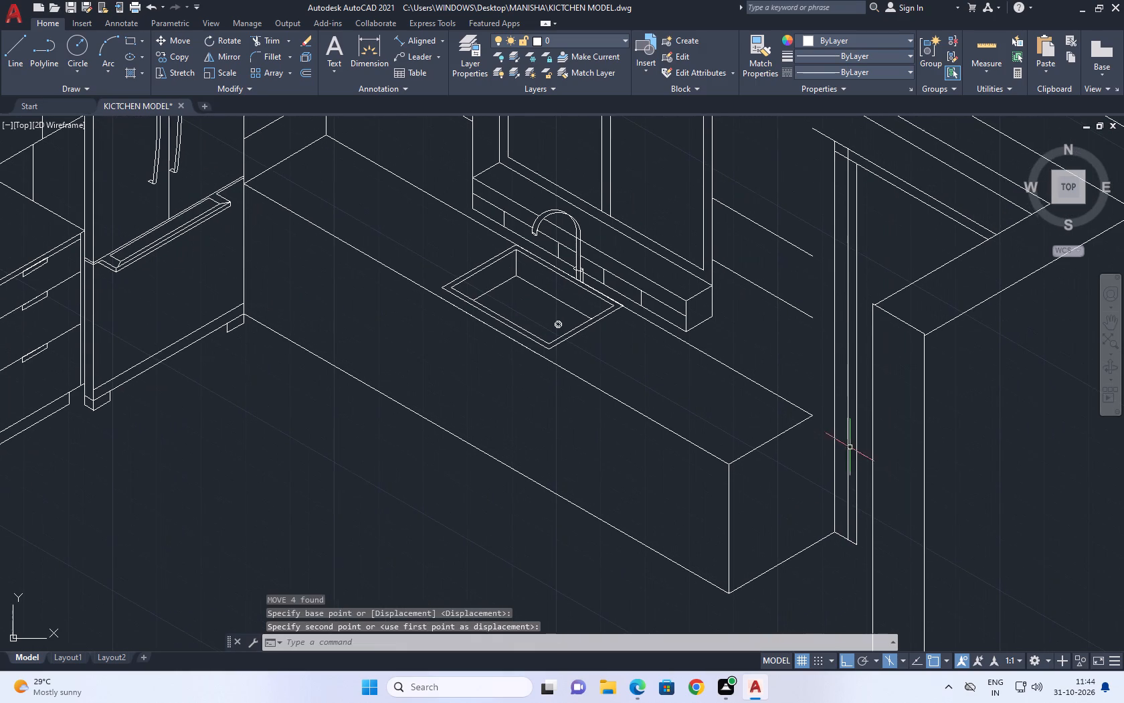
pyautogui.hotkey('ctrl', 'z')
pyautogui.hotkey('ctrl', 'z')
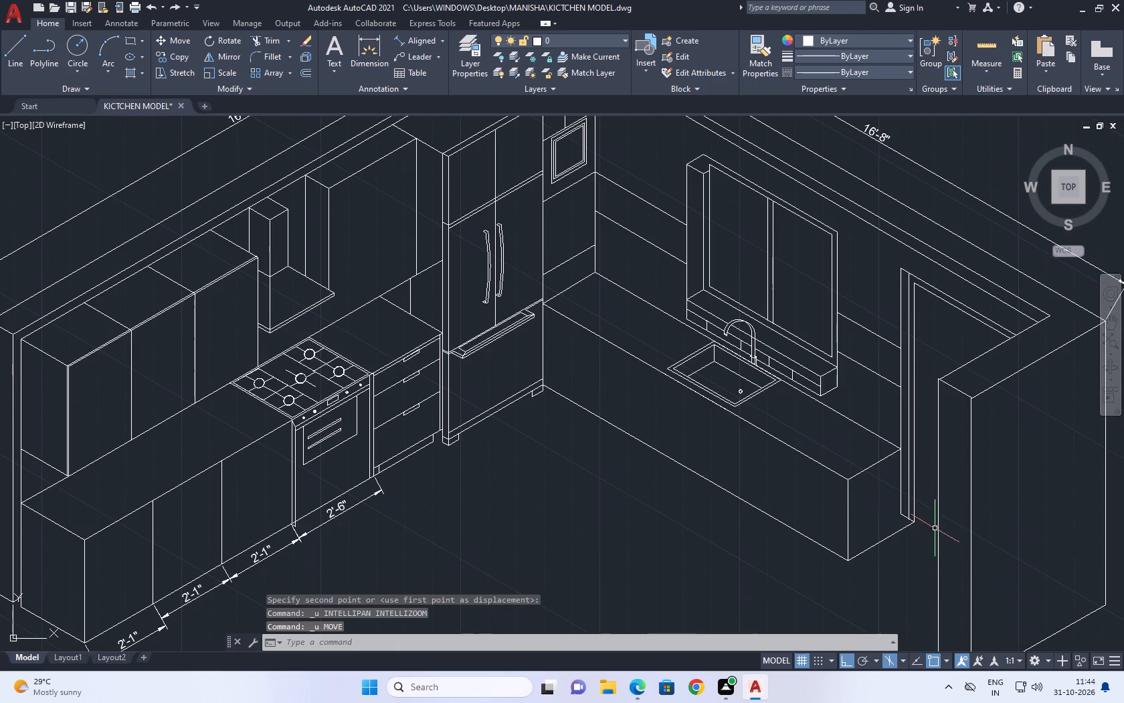
# Erase the base line joining the sink counter's front bottom corner to the door frame.
pyautogui.moveTo(918, 473); pyautogui.dragTo(921, 484, button='middle')
pyautogui.moveTo(856, 502); pyautogui.dragTo(928, 491, button='middle')
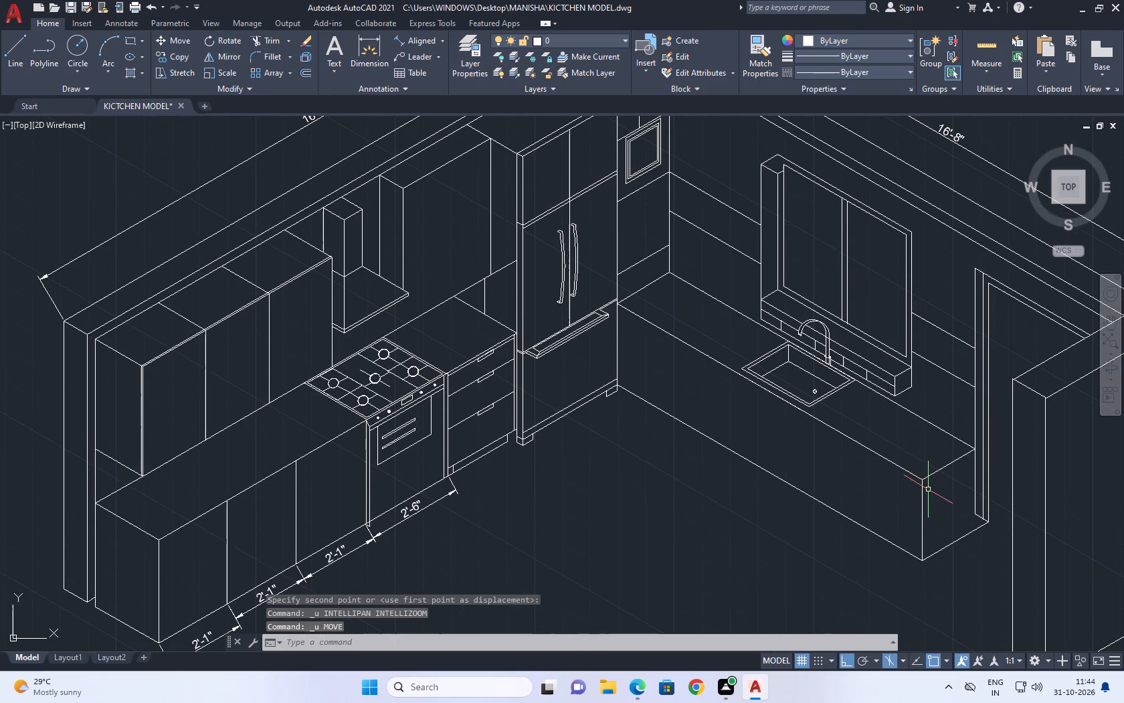
pyautogui.moveTo(948, 560); pyautogui.dragTo(937, 485, button='middle')
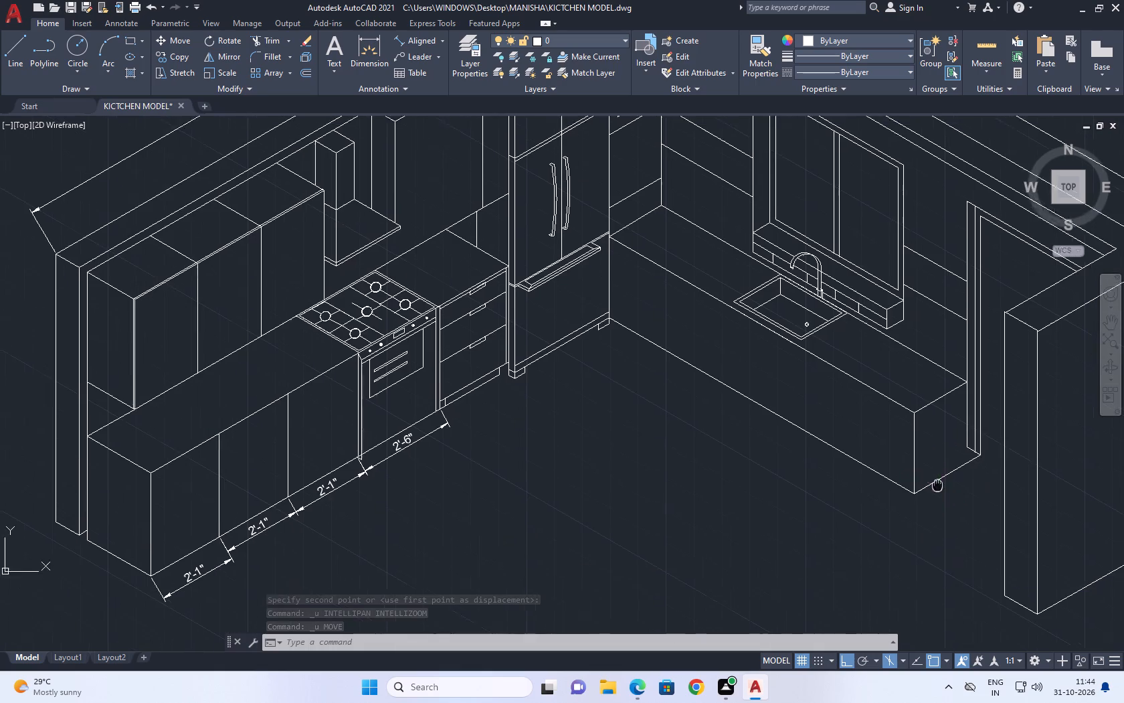
pyautogui.moveTo(939, 468); pyautogui.dragTo(947, 481, button='middle')
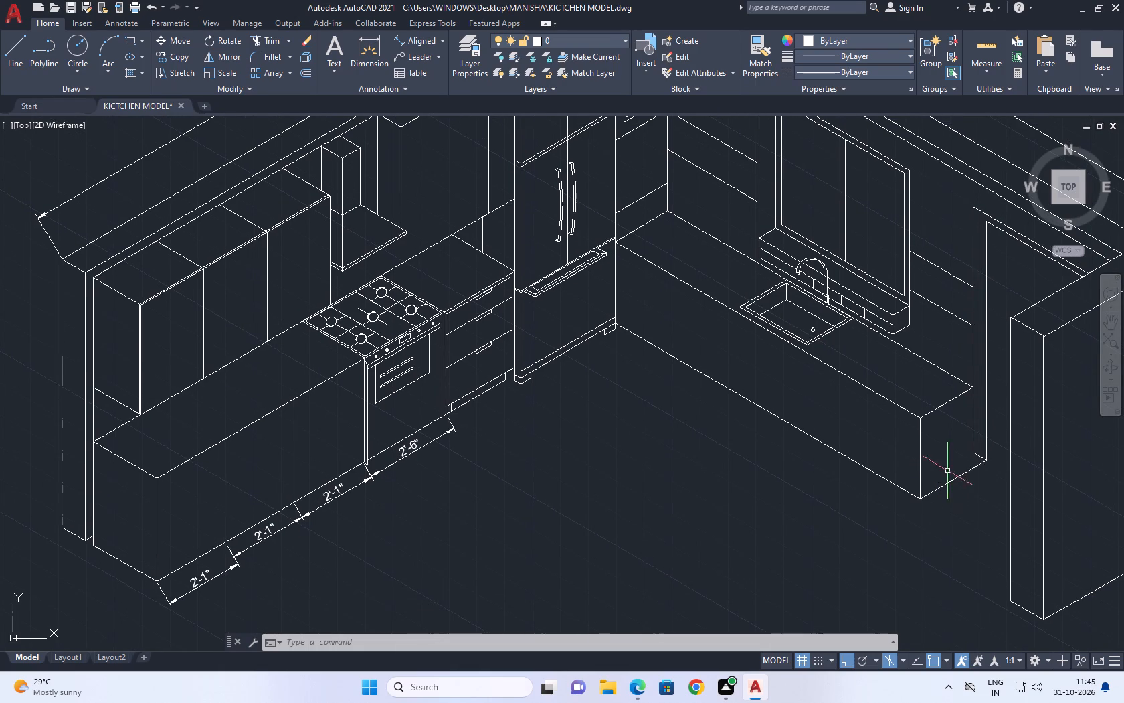
pyautogui.click(955, 473)
pyautogui.click(939, 520)
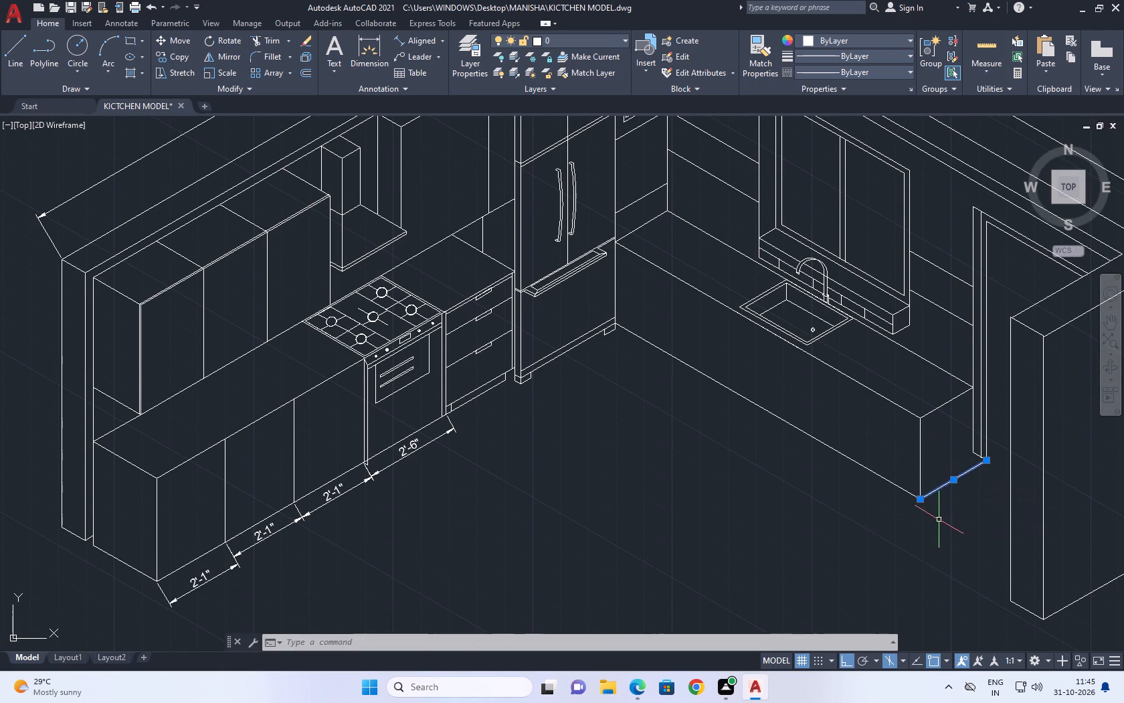
pyautogui.rightClick(941, 516)
pyautogui.click(981, 262)
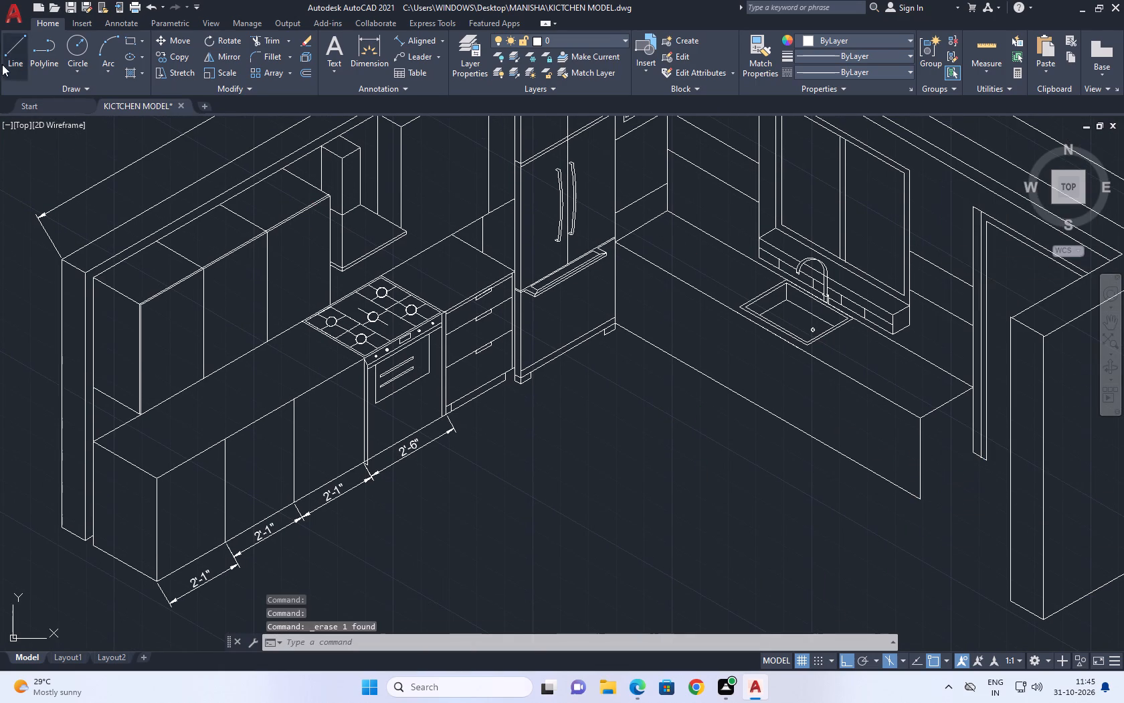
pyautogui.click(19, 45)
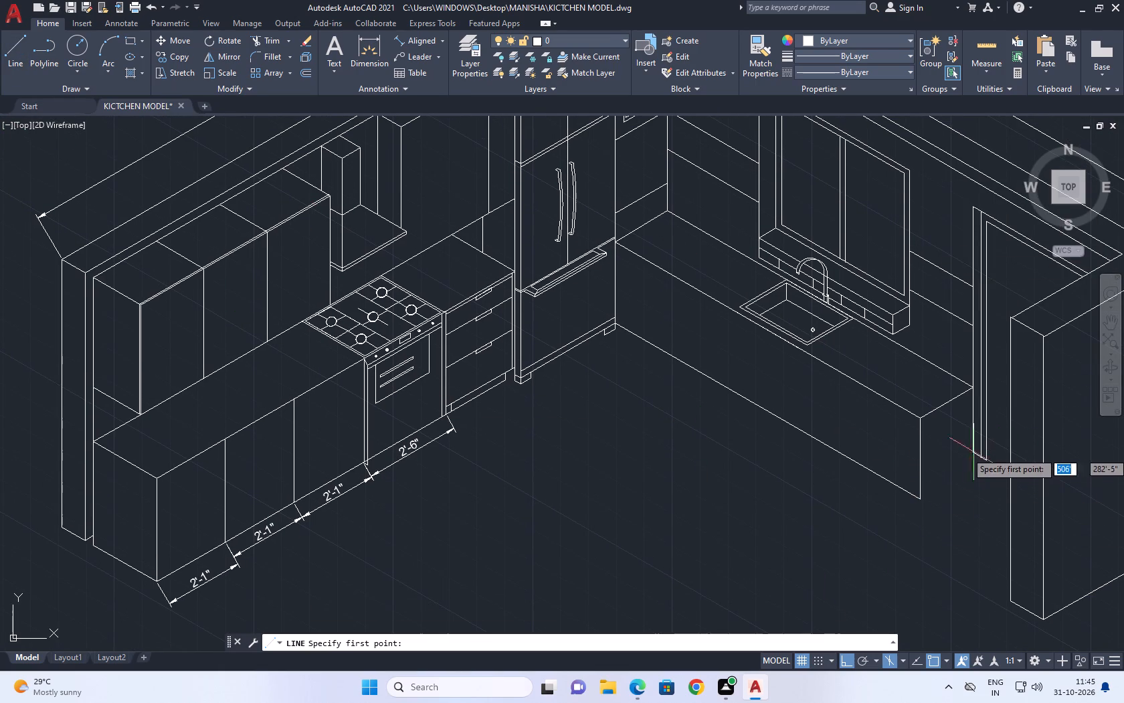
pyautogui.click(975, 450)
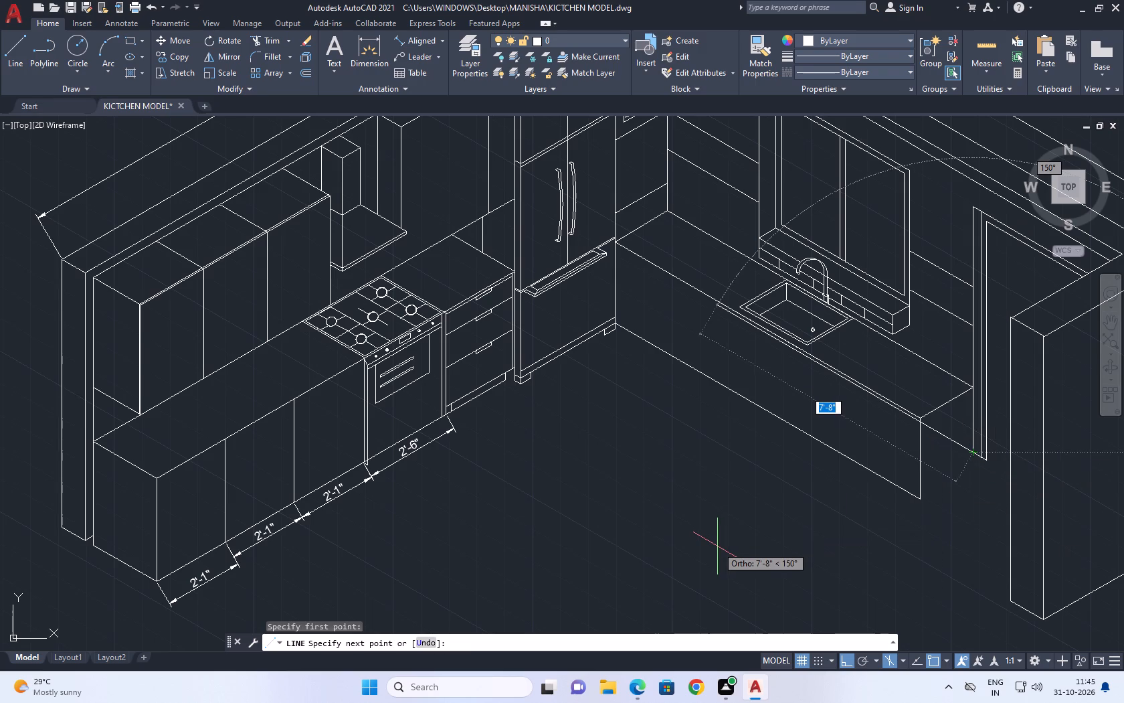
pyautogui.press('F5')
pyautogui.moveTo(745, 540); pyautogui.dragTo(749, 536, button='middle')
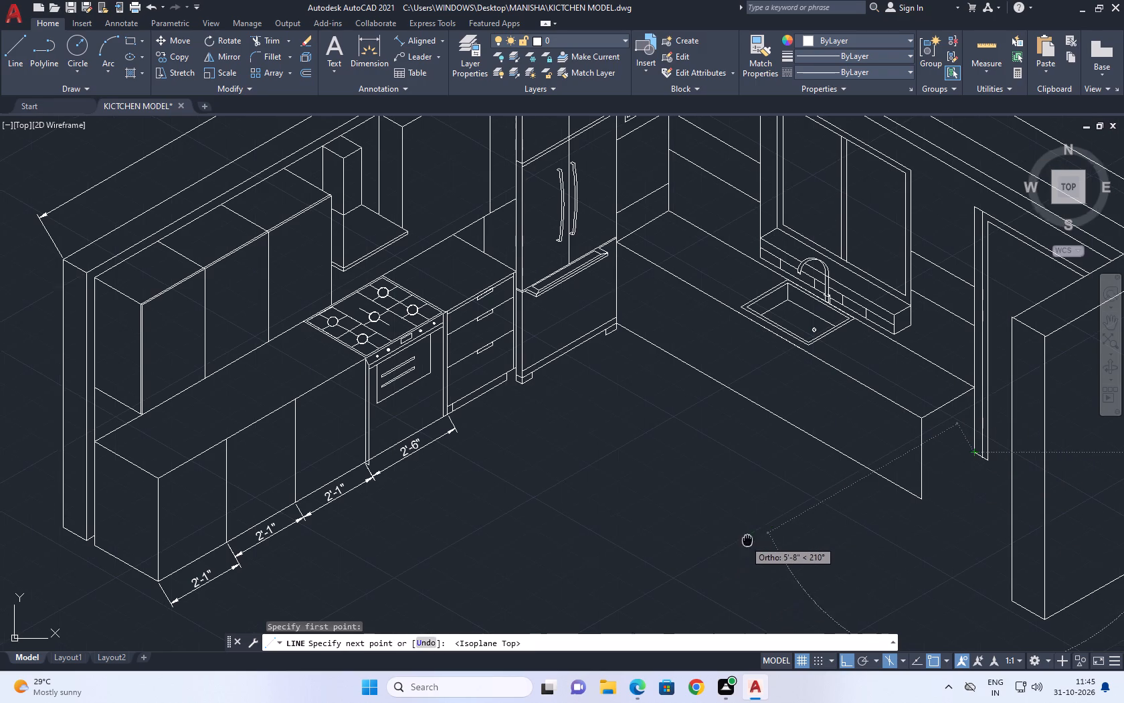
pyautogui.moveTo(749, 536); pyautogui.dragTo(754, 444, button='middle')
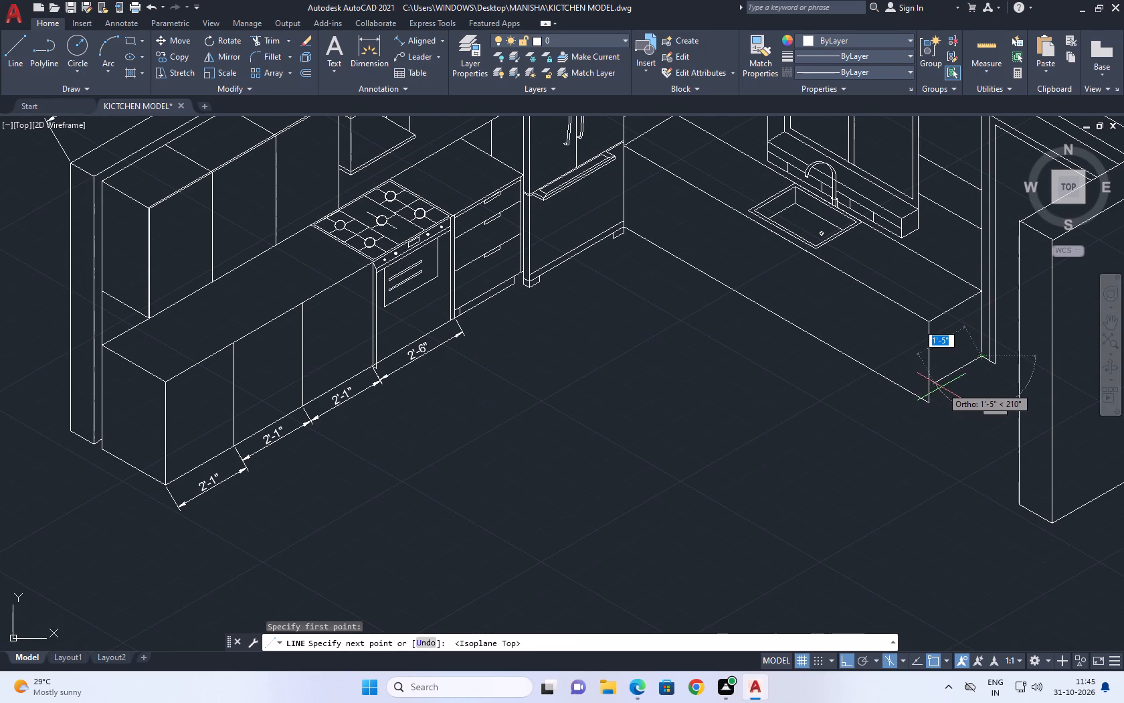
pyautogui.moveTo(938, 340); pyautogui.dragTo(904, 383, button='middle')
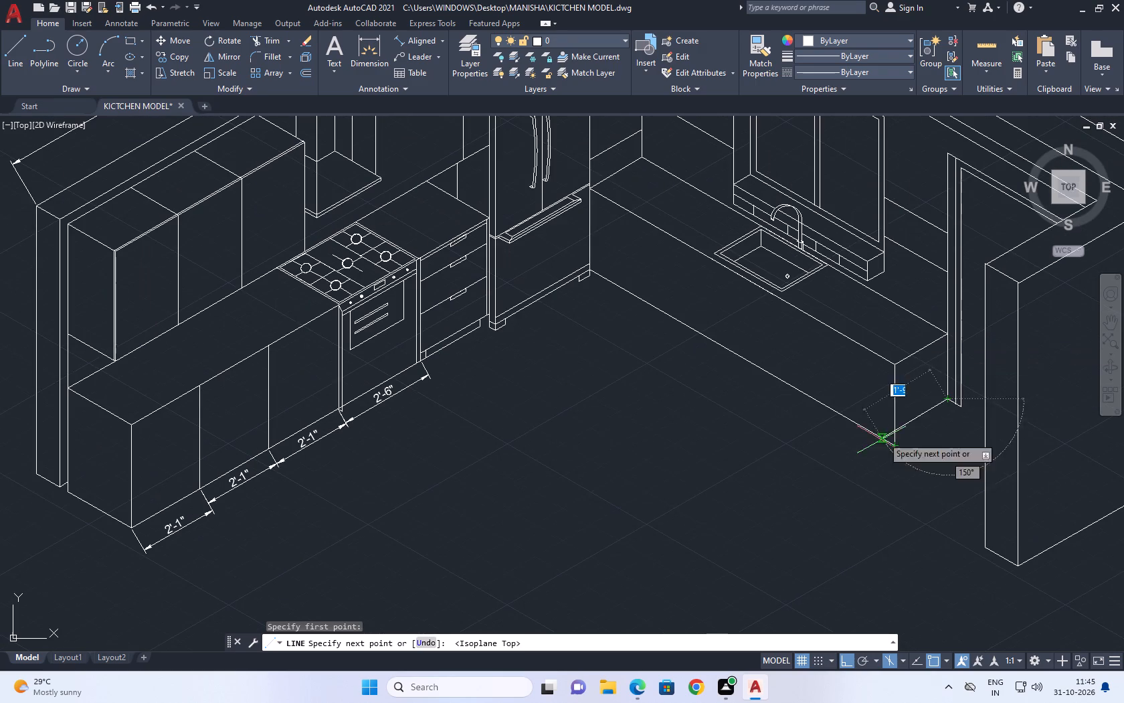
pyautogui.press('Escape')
# Draw a base line about 2'-2" long from the sink counter's front bottom corner to just past the door frame's inner corner.
pyautogui.moveTo(959, 454); pyautogui.dragTo(795, 525, button='middle')
pyautogui.press('space')
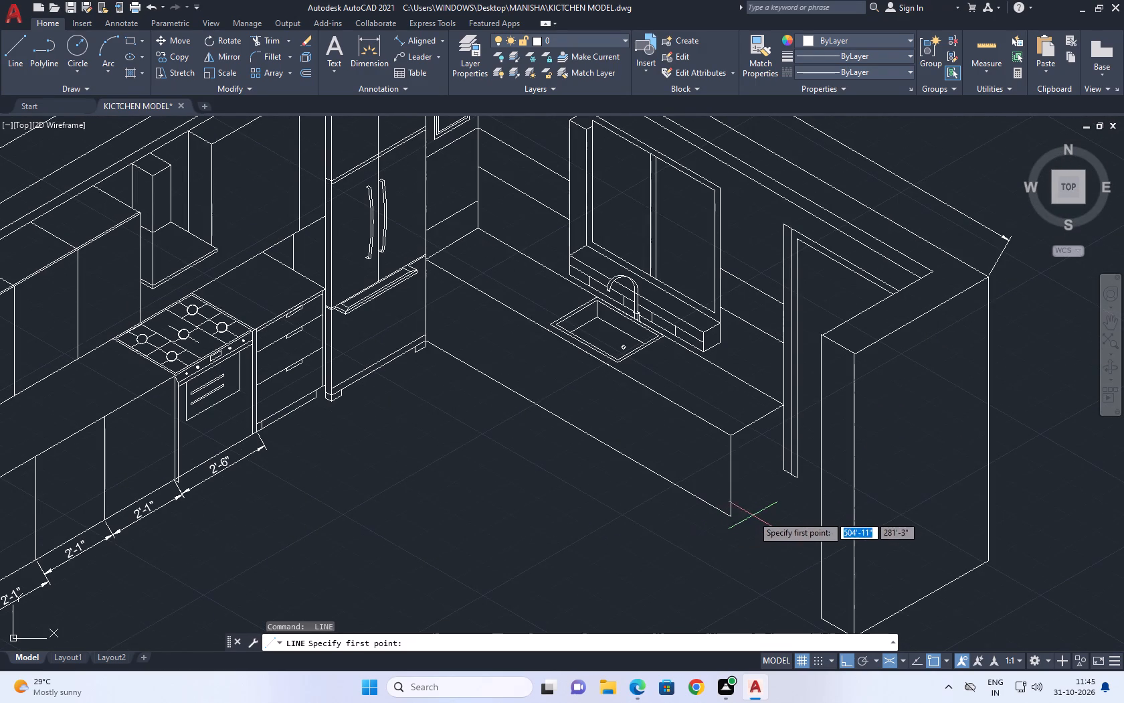
pyautogui.click(731, 516)
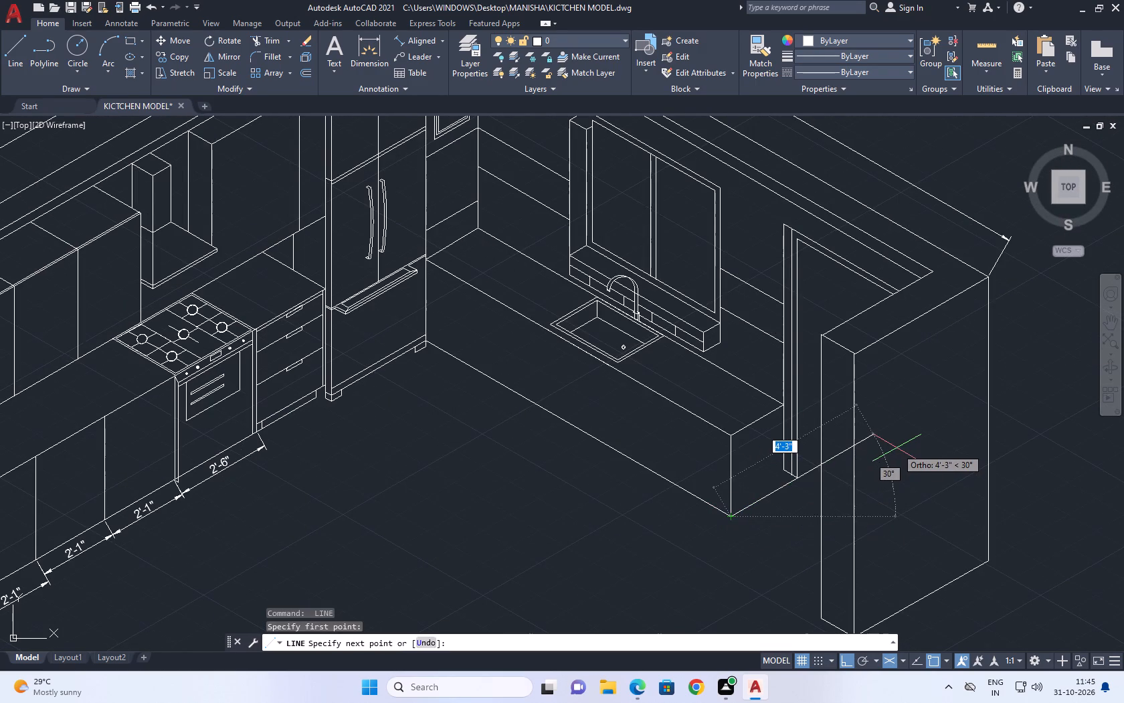
pyautogui.scroll(2, 786, 472)
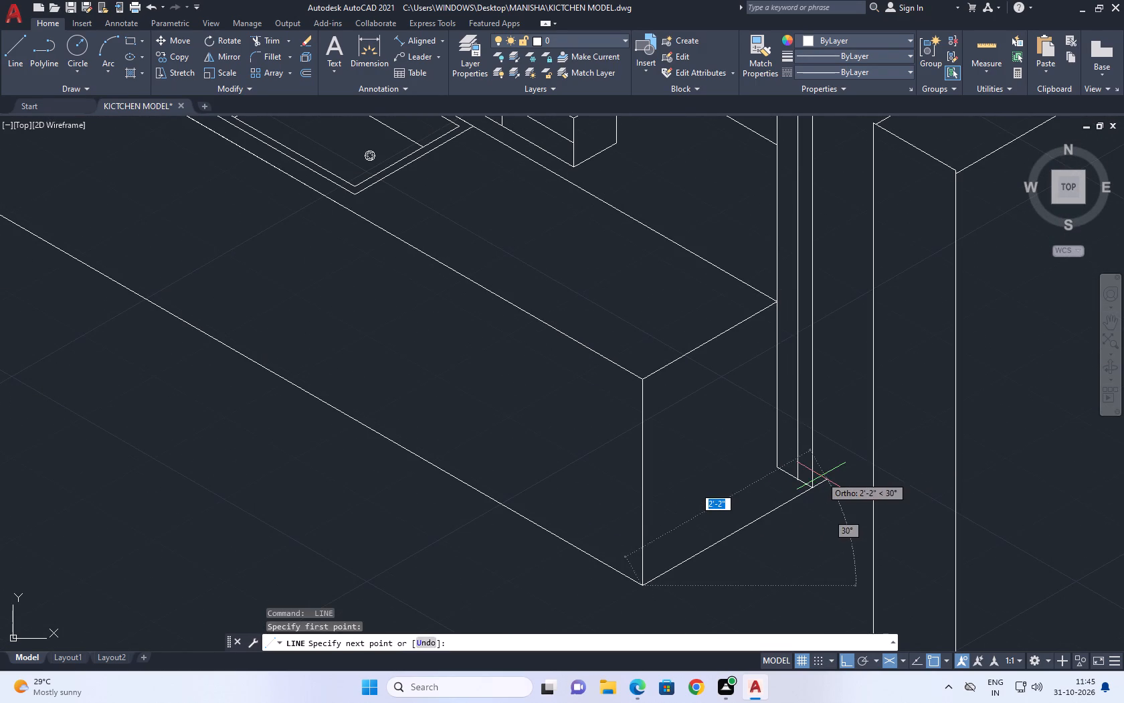
pyautogui.click(820, 477)
pyautogui.press('Escape')
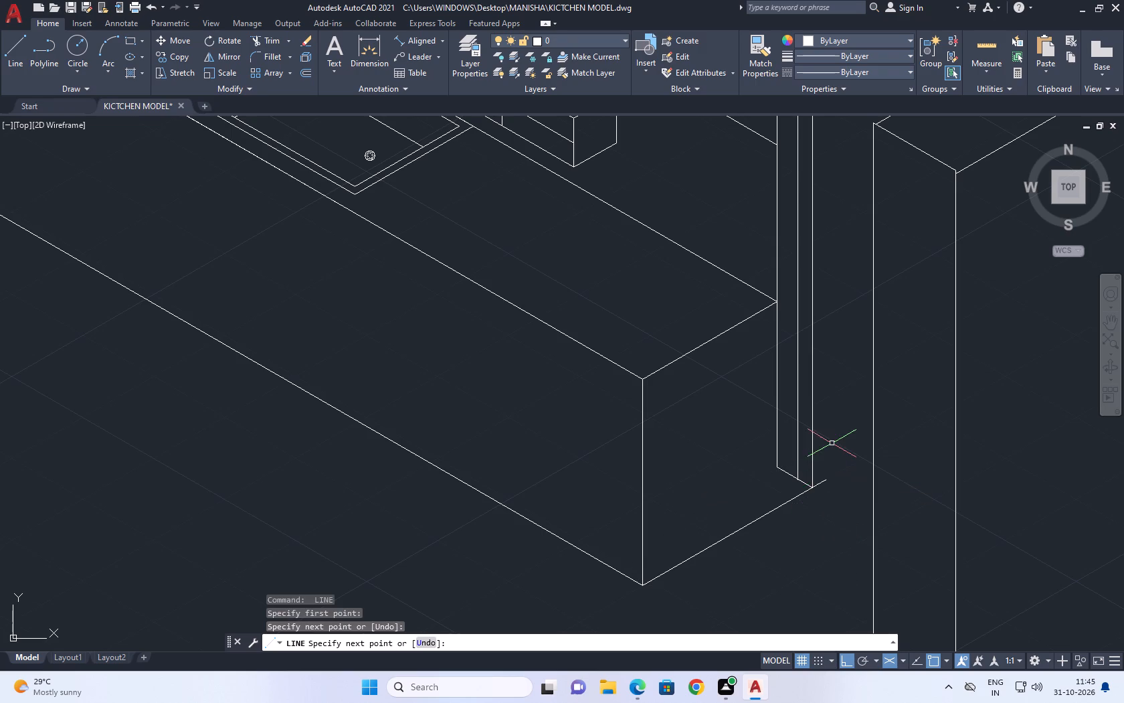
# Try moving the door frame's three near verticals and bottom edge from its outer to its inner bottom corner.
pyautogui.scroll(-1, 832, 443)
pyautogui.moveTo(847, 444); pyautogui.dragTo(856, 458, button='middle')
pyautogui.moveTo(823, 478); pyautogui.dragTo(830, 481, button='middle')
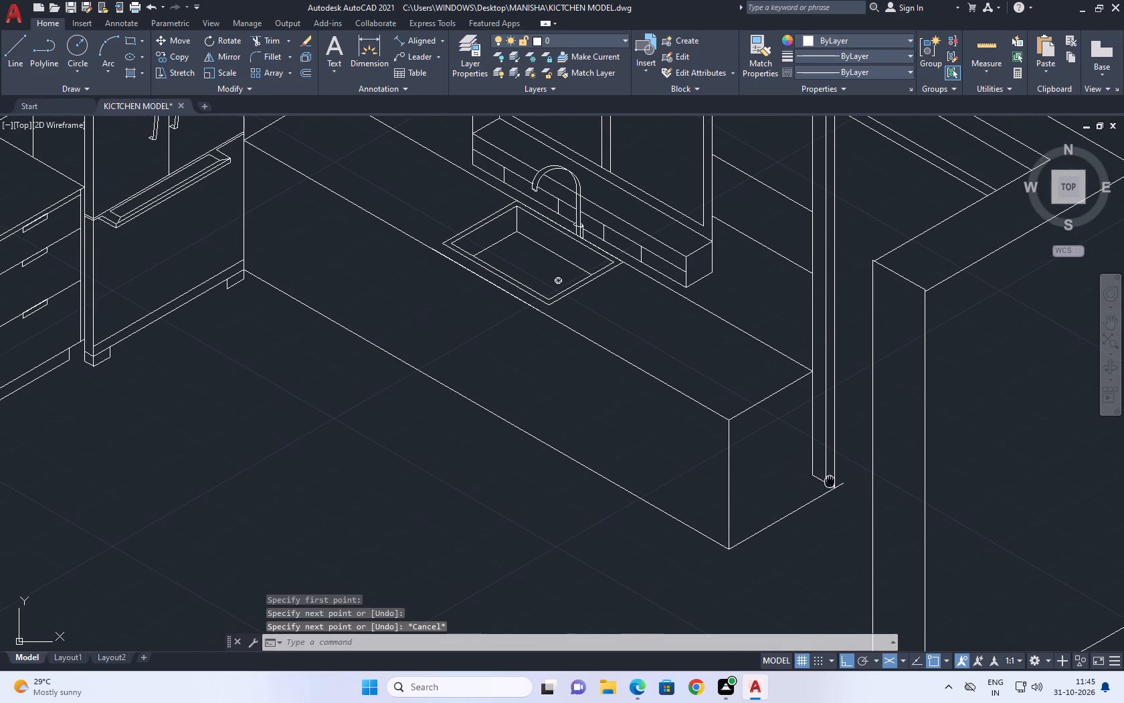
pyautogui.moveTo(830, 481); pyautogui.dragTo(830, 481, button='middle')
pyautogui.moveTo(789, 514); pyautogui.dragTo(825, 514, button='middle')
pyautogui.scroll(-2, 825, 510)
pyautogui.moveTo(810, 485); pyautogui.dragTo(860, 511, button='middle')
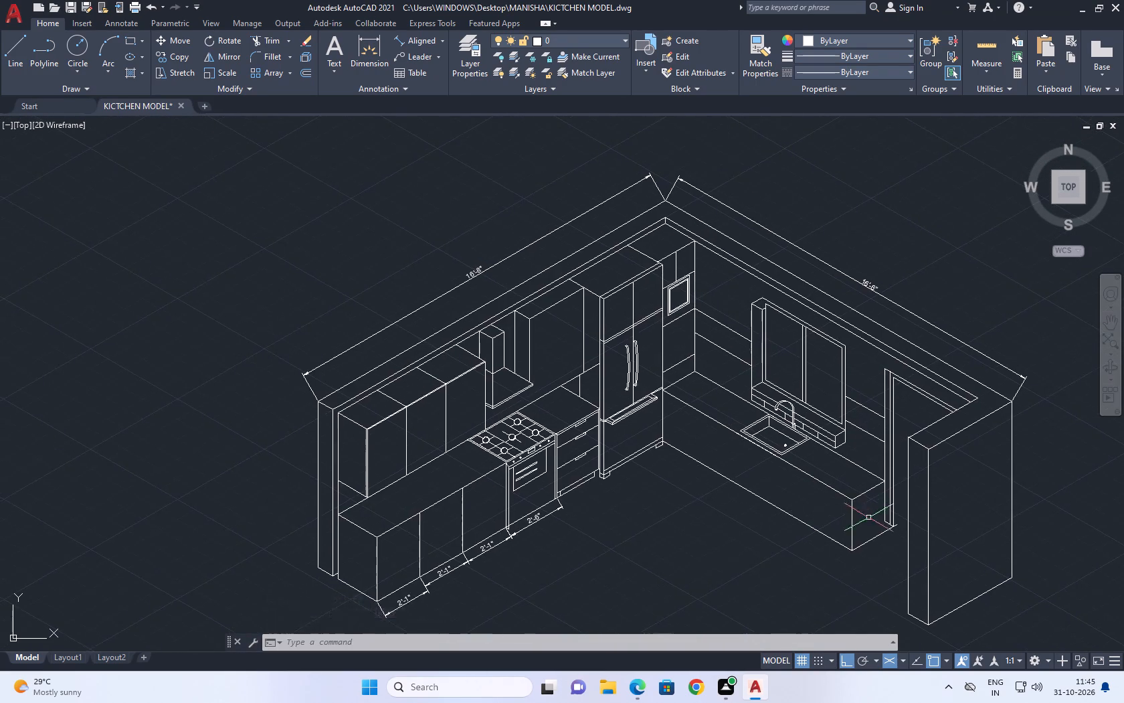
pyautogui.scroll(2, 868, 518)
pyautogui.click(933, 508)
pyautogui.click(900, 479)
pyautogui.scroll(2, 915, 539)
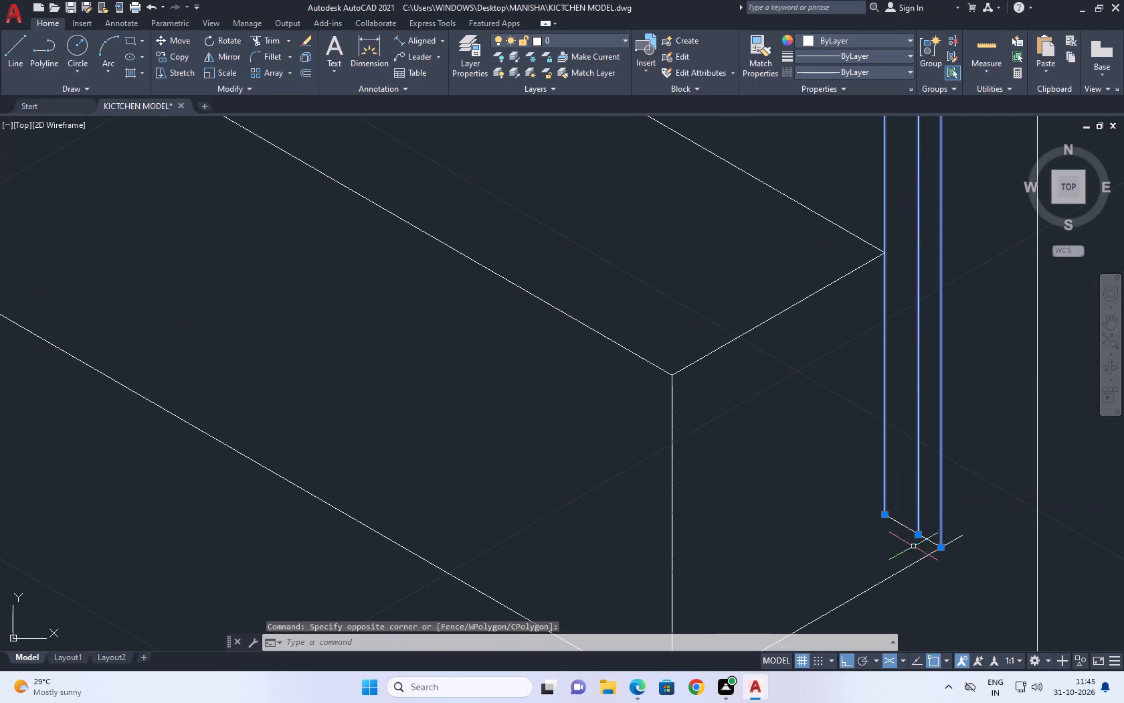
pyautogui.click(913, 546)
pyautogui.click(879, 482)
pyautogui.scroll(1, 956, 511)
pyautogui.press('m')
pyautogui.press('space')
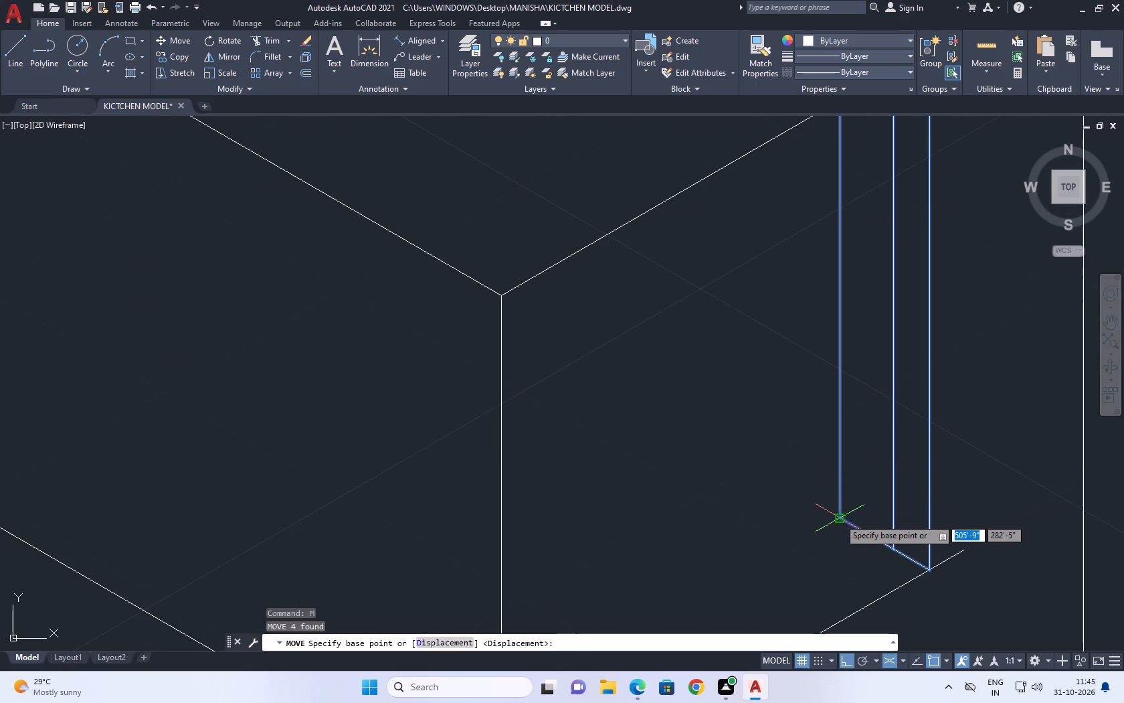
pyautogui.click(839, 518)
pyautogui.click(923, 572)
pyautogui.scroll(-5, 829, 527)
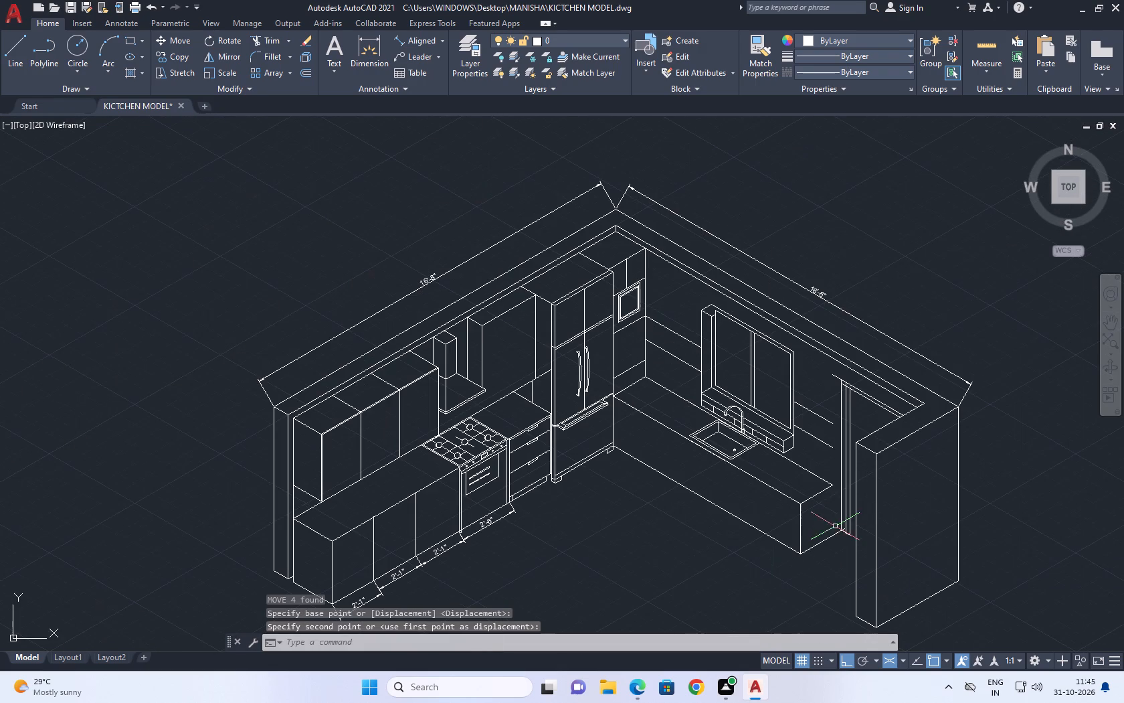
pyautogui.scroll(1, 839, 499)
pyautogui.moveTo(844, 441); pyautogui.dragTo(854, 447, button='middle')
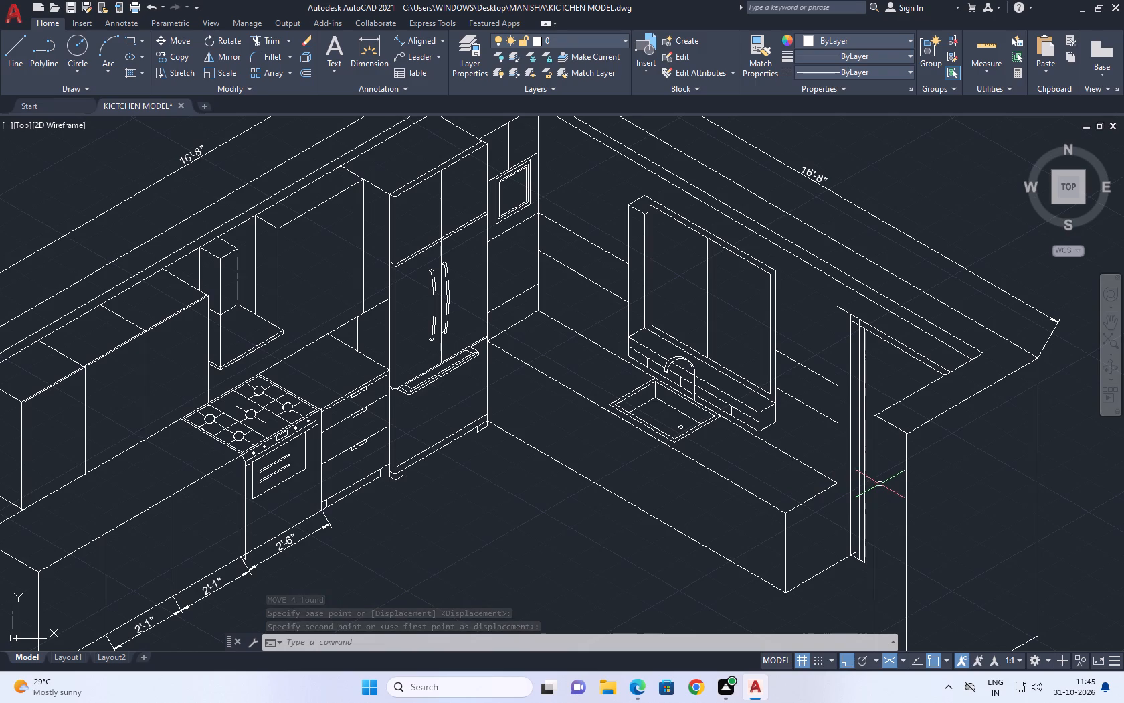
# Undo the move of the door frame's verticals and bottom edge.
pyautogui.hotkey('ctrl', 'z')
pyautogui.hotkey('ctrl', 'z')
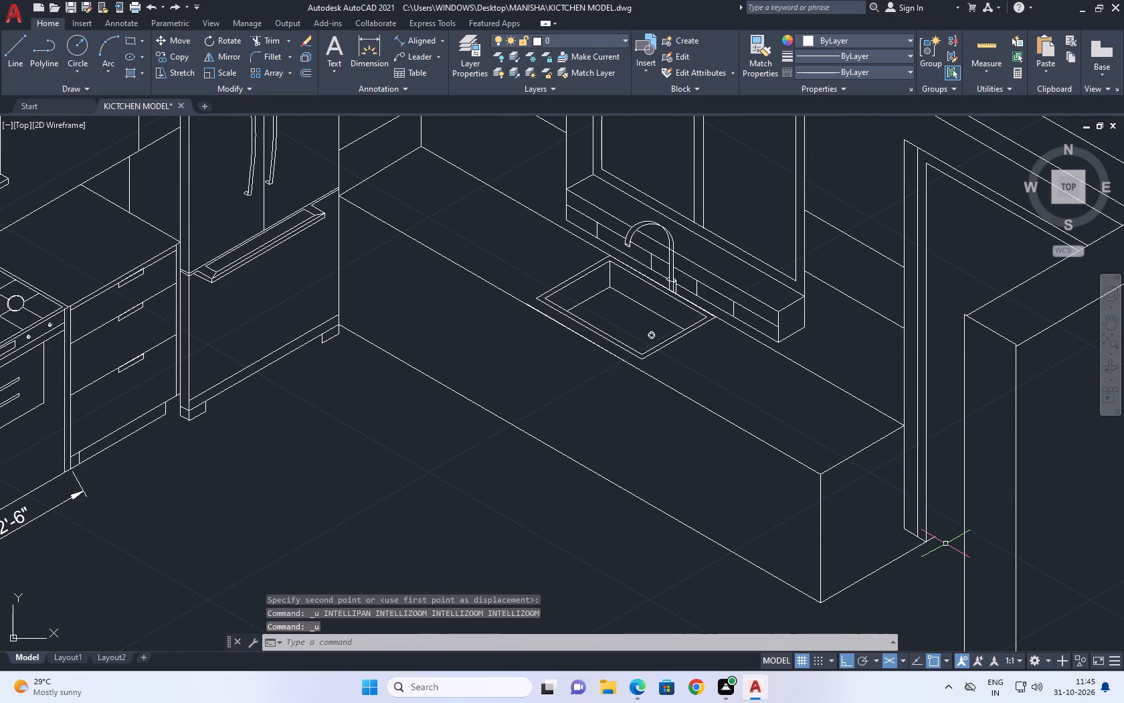
# Trim the overhang of the sink counter's end base line beyond the door frame's inner bottom corner.
pyautogui.press('t')
pyautogui.write('R')
pyautogui.press('space')
pyautogui.scroll(4, 947, 539)
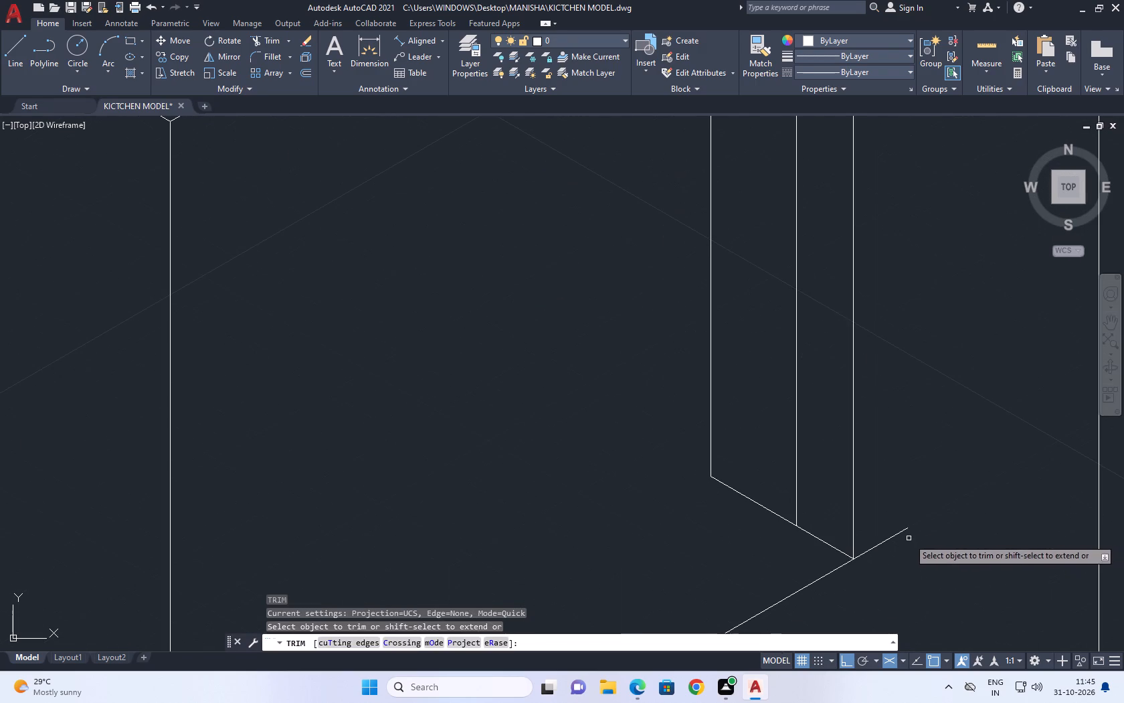
pyautogui.click(907, 542)
pyautogui.click(884, 511)
pyautogui.scroll(-8, 935, 528)
pyautogui.press('Escape')
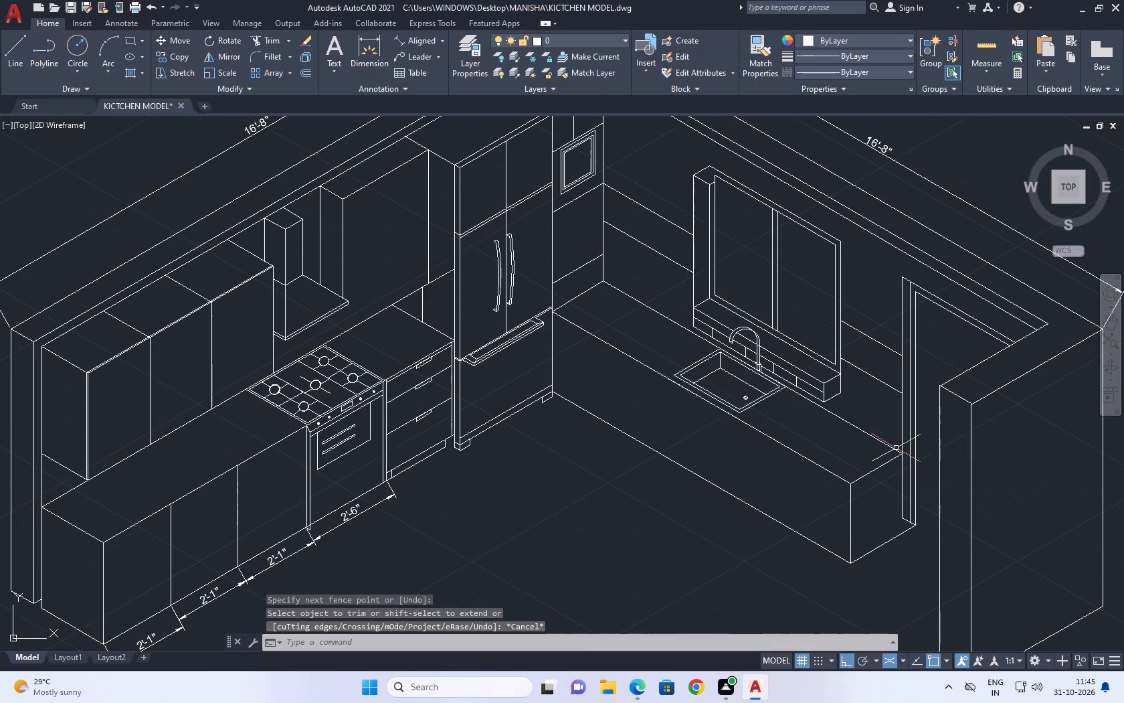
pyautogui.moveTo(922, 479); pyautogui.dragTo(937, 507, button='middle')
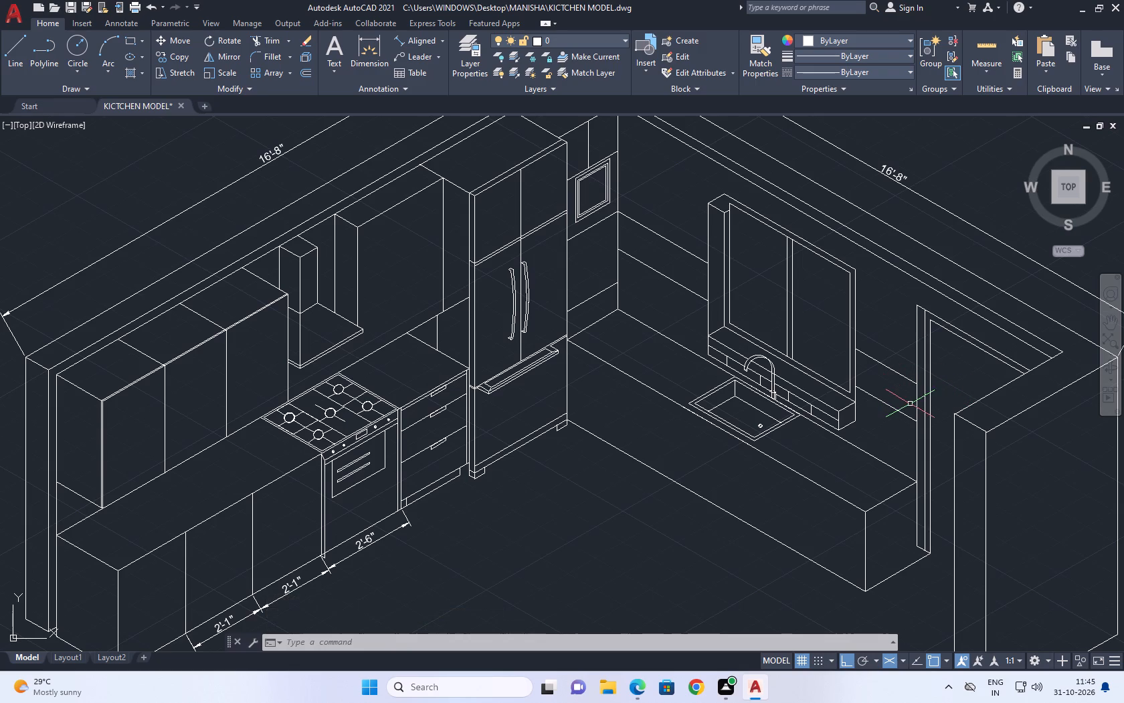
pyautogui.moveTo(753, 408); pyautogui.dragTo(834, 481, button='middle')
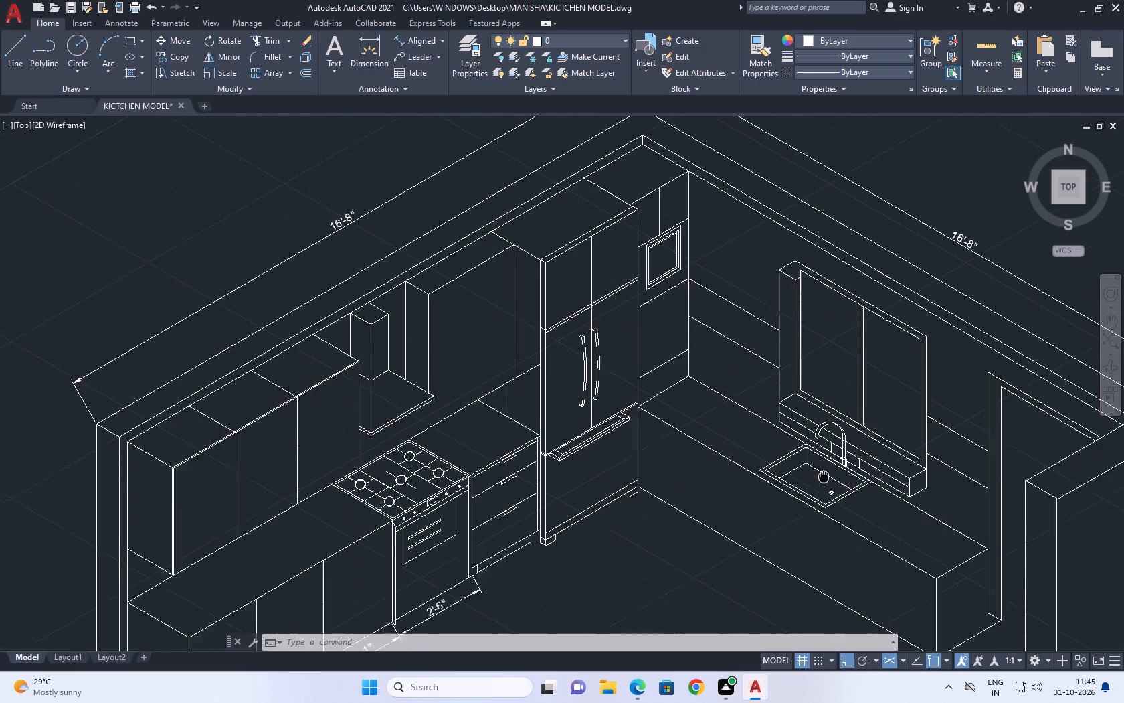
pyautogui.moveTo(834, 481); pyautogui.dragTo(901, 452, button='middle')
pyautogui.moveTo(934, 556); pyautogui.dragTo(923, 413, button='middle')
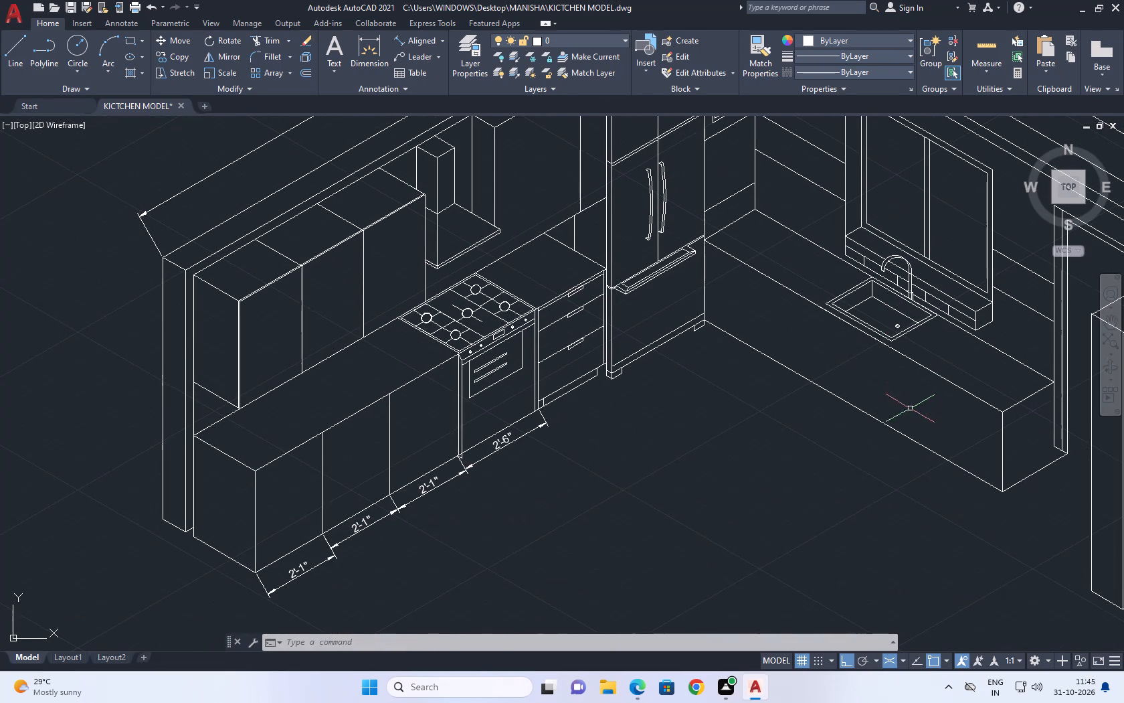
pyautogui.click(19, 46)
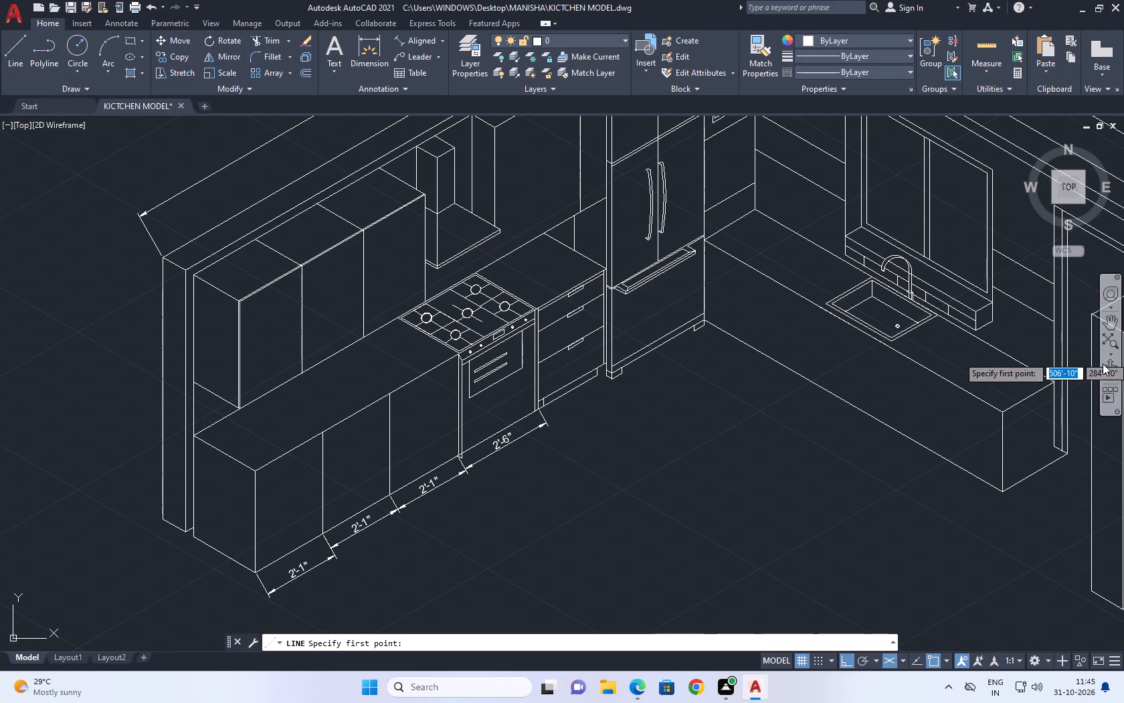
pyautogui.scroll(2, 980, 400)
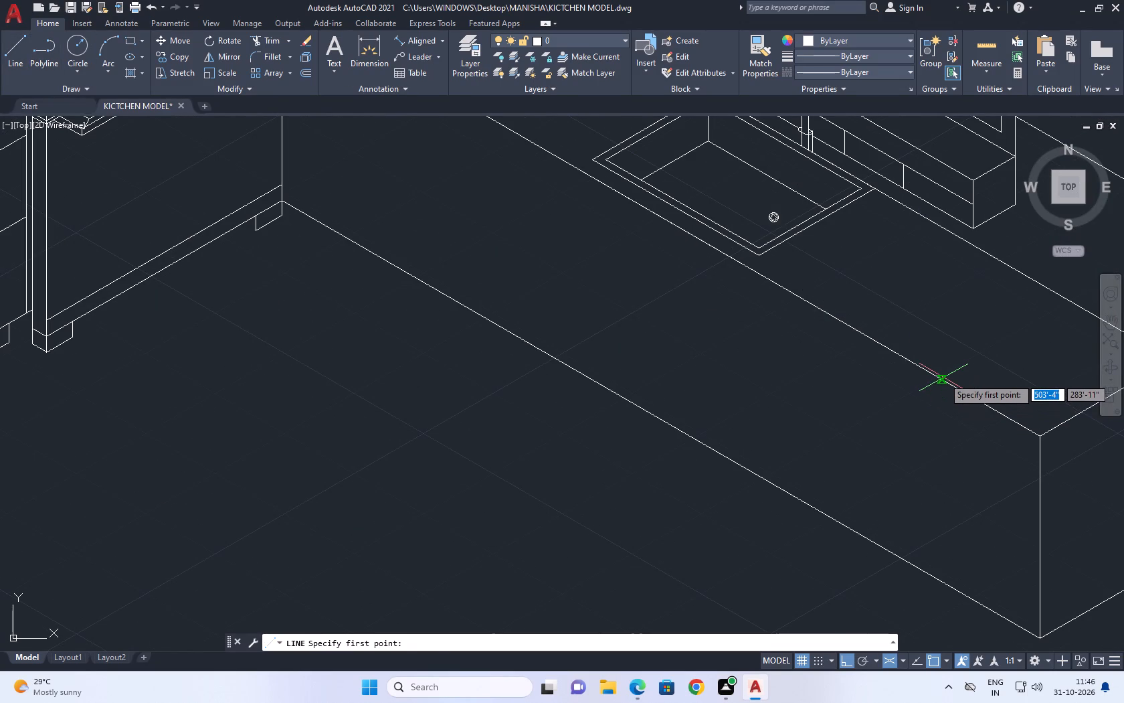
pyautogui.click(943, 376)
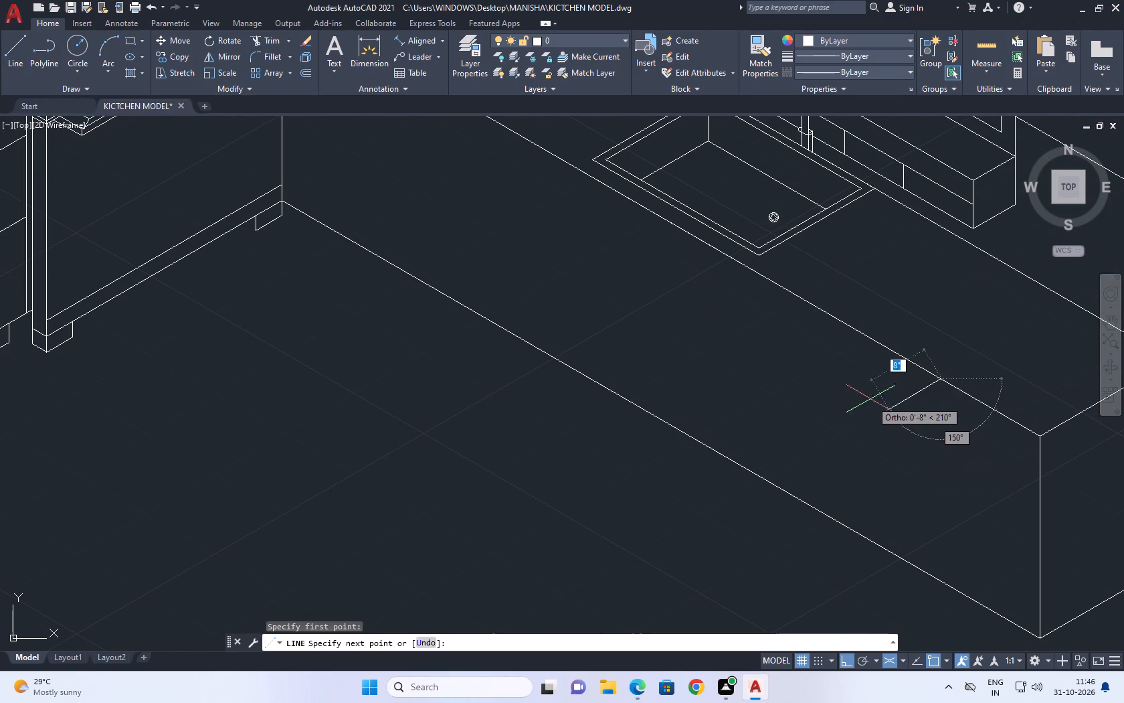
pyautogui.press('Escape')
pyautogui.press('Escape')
# Copy the sink counter's long front top edge 1" straight down to form the countertop's thickness.
pyautogui.click(881, 341)
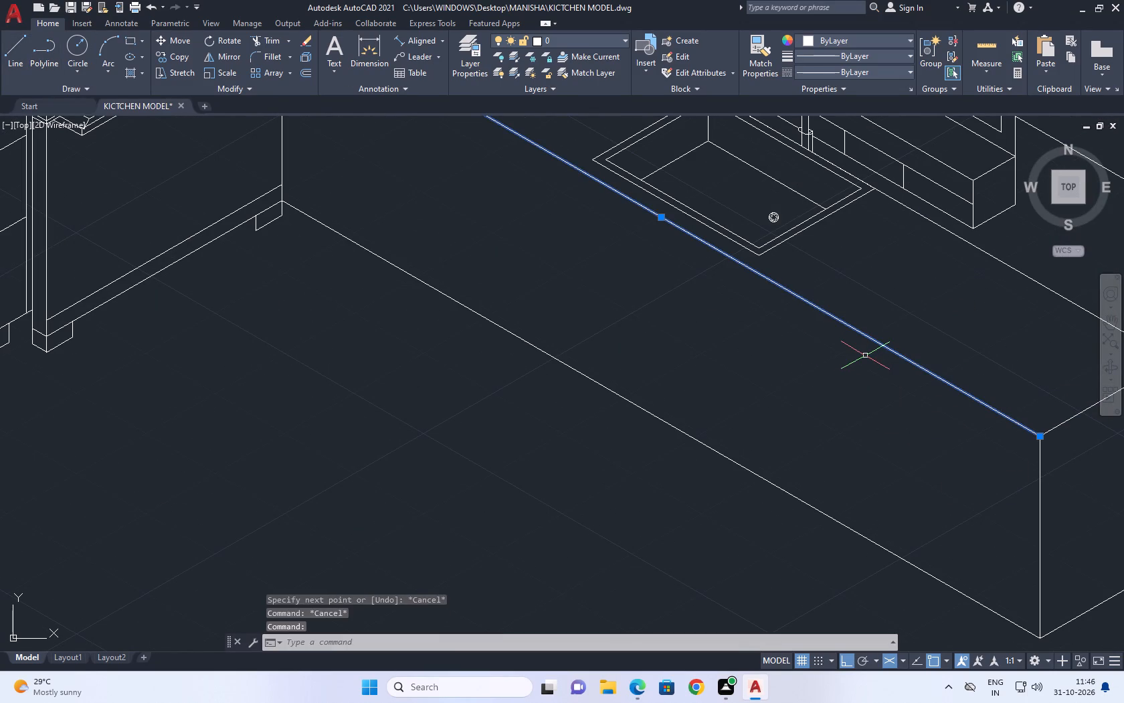
pyautogui.press('c')
pyautogui.press('o')
pyautogui.press('space')
pyautogui.click(871, 347)
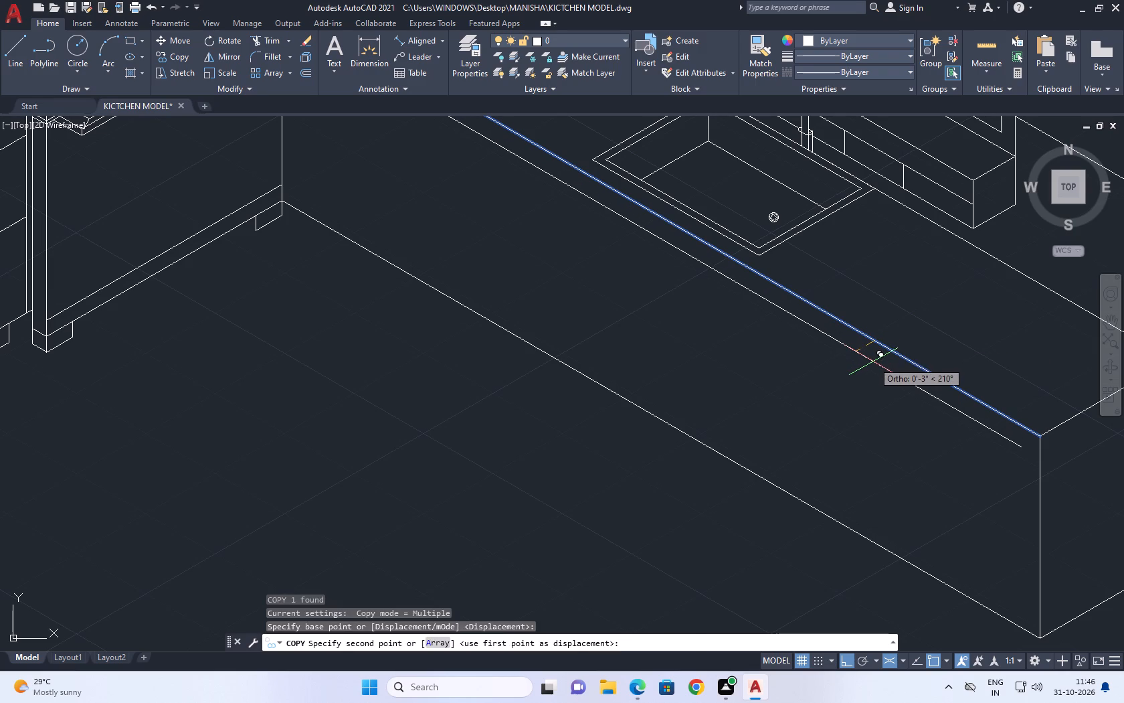
pyautogui.press('F5')
pyautogui.press('1')
pyautogui.press('Return')
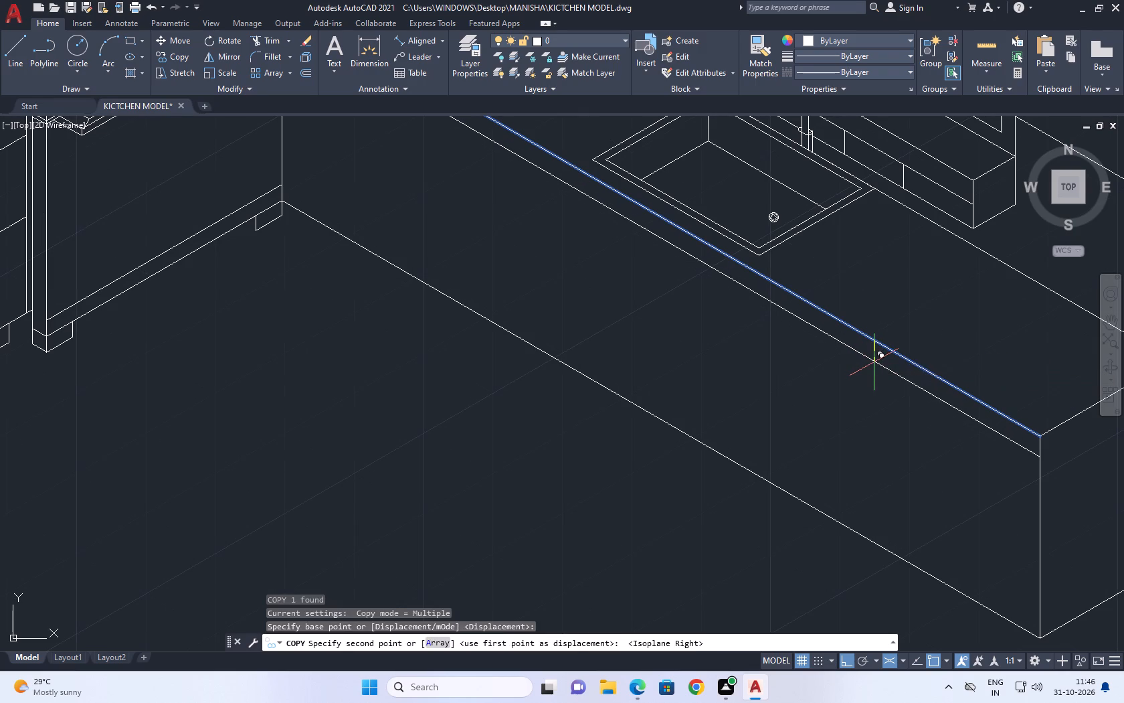
pyautogui.press('Escape')
pyautogui.scroll(-2, 906, 386)
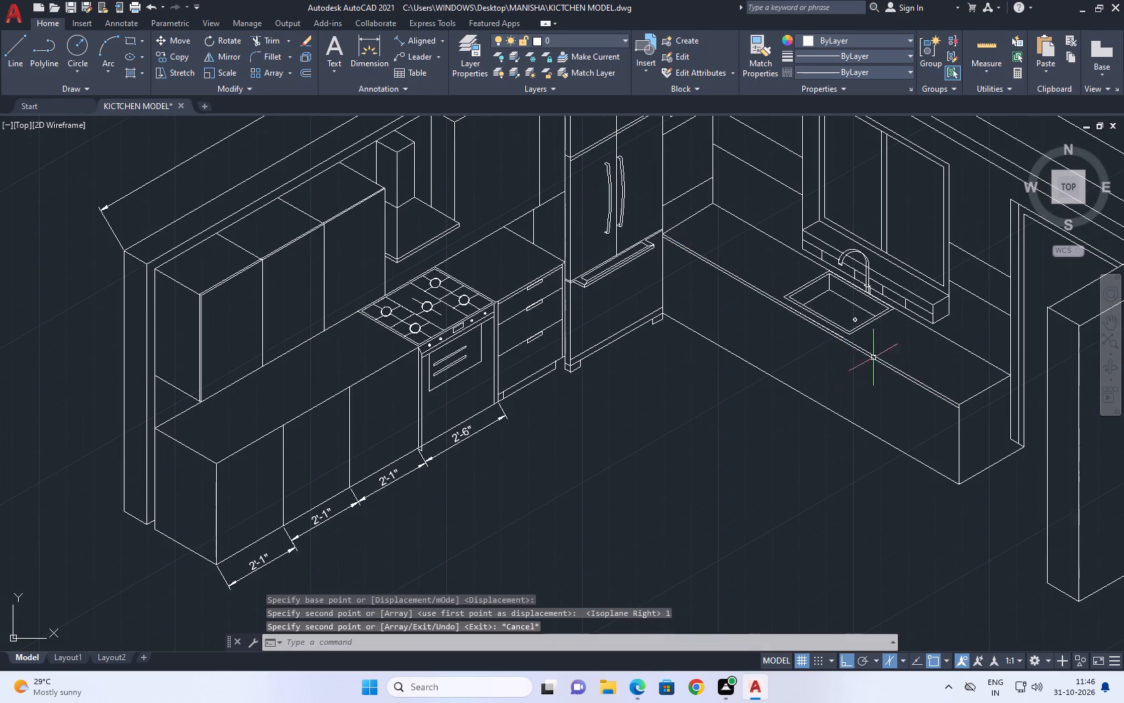
# Copy the sink counter's short end top edge down from its front corner to the end of the countertop's lower edge.
pyautogui.moveTo(700, 305); pyautogui.dragTo(764, 283, button='middle')
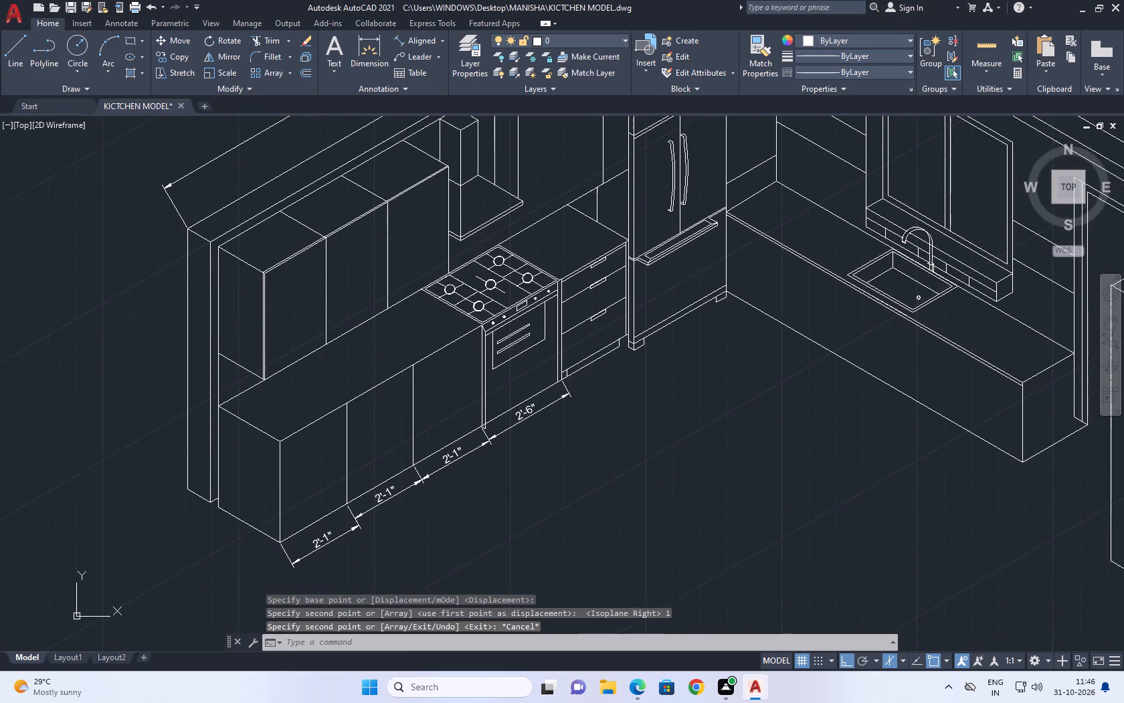
pyautogui.moveTo(1066, 400); pyautogui.dragTo(801, 357, button='middle')
pyautogui.scroll(2, 781, 335)
pyautogui.click(781, 334)
pyautogui.click(767, 307)
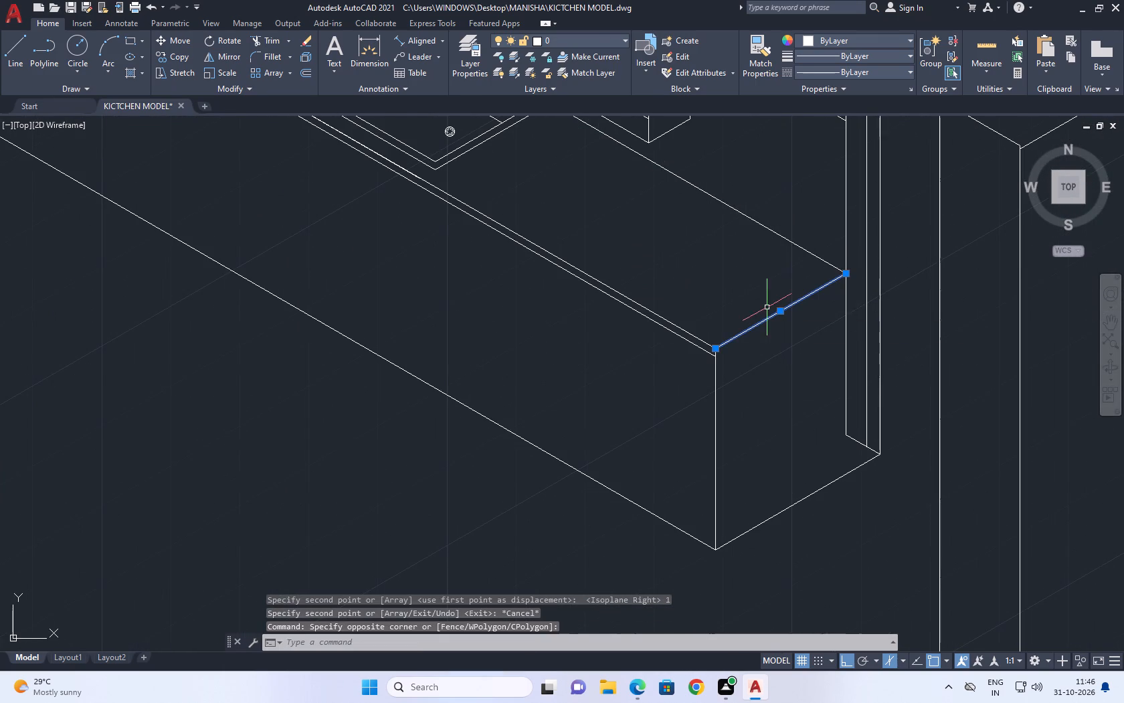
pyautogui.press('c')
pyautogui.press('o')
pyautogui.press('space')
pyautogui.scroll(2, 725, 352)
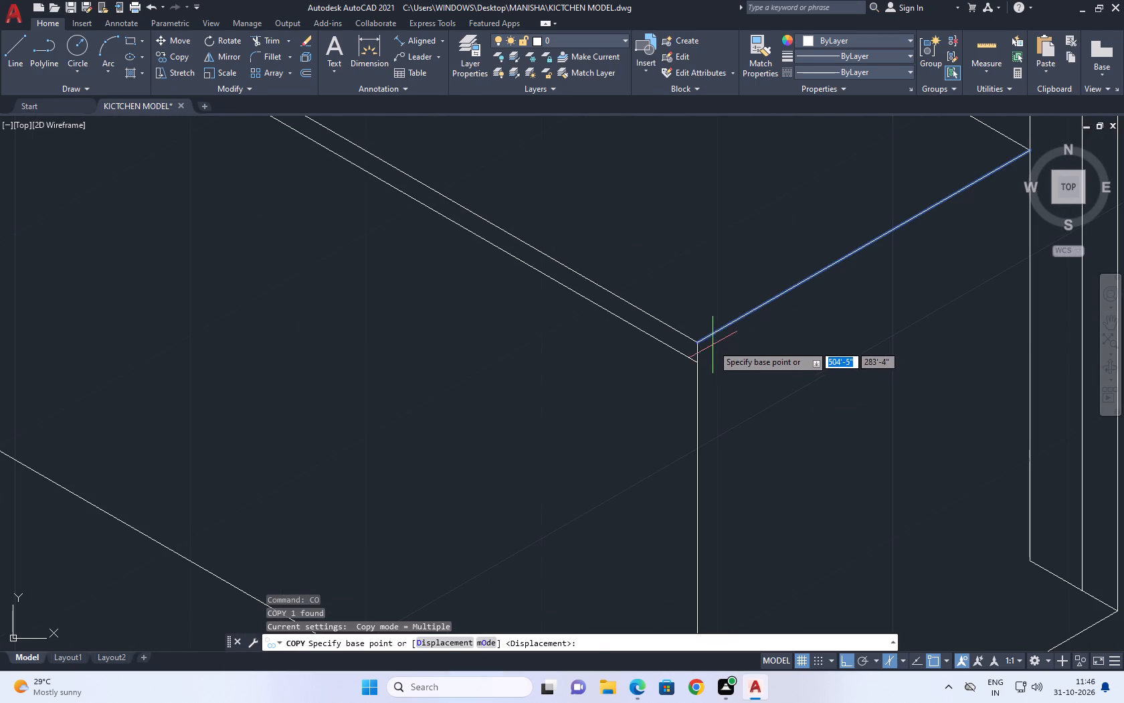
pyautogui.click(698, 342)
pyautogui.click(696, 362)
pyautogui.press('Escape')
pyautogui.scroll(-2, 784, 294)
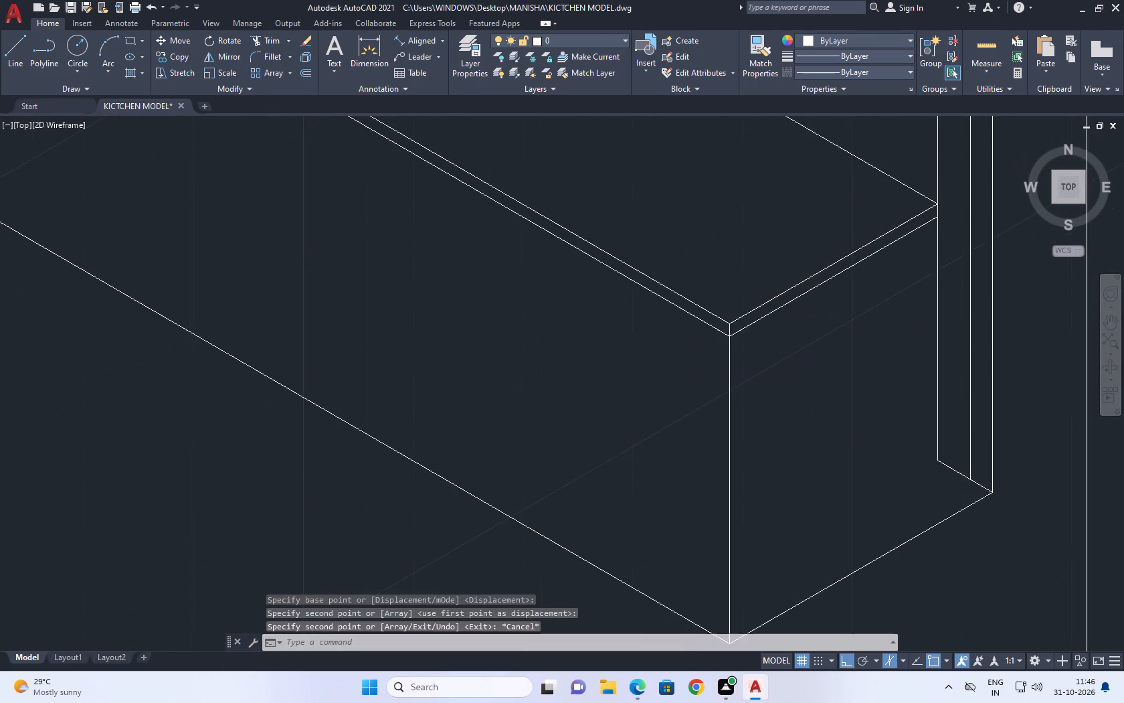
# Examine the sink counter's new countertop edge and the overall kitchen drawing.
pyautogui.moveTo(851, 266); pyautogui.dragTo(886, 308, button='middle')
pyautogui.scroll(-2, 889, 311)
pyautogui.moveTo(767, 356); pyautogui.dragTo(794, 364, button='middle')
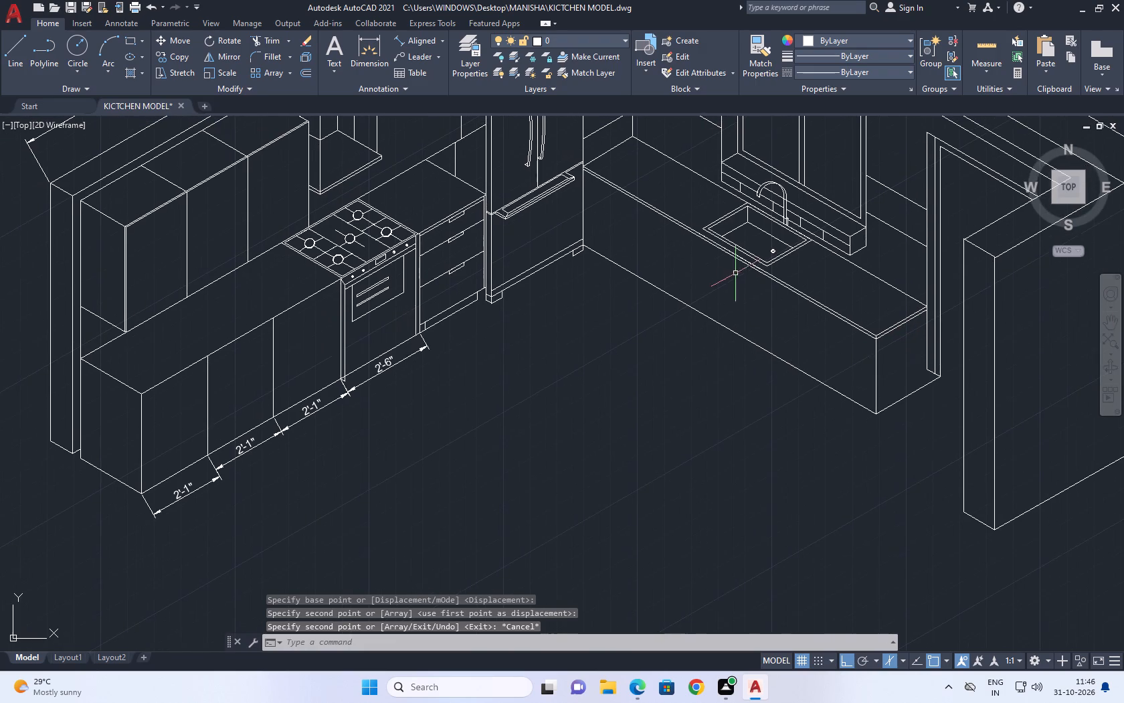
pyautogui.scroll(2, 707, 251)
pyautogui.moveTo(492, 257); pyautogui.dragTo(519, 279, button='middle')
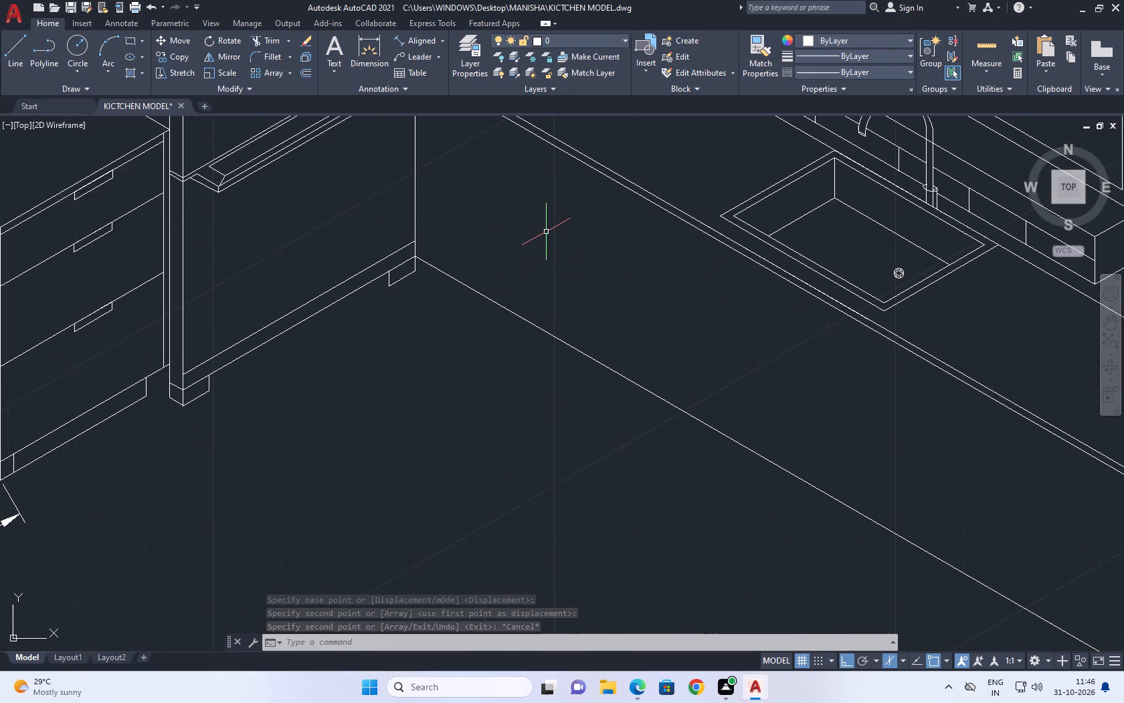
pyautogui.scroll(-2, 725, 272)
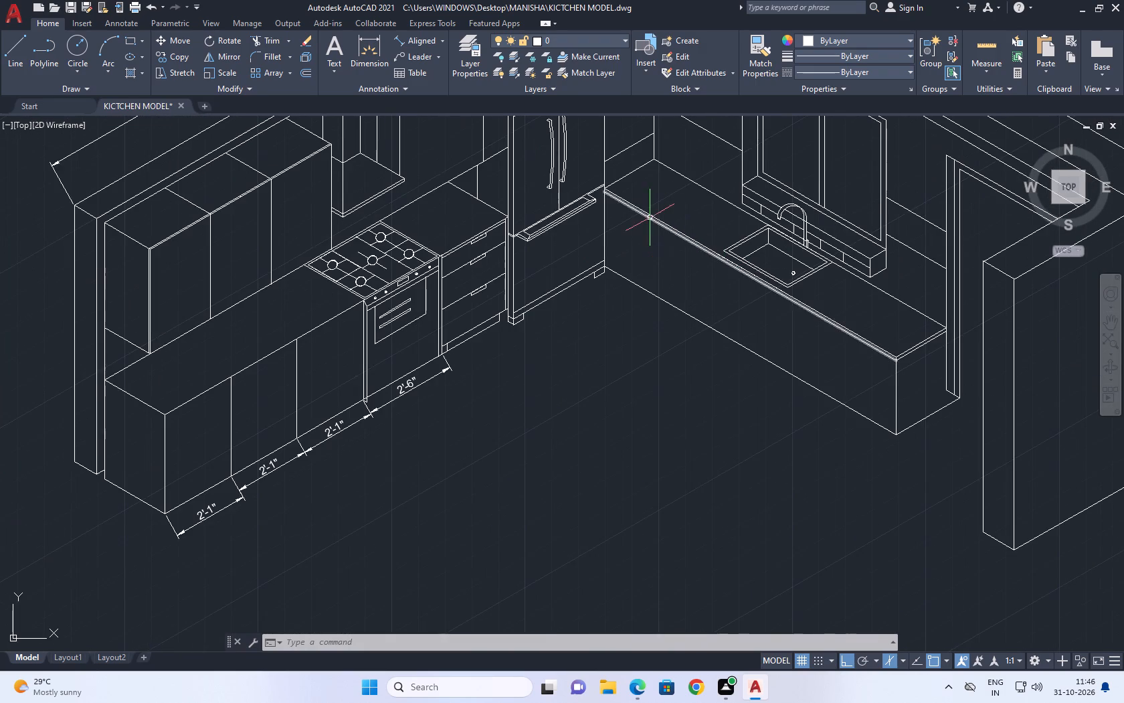
pyautogui.moveTo(650, 218); pyautogui.dragTo(724, 305, button='middle')
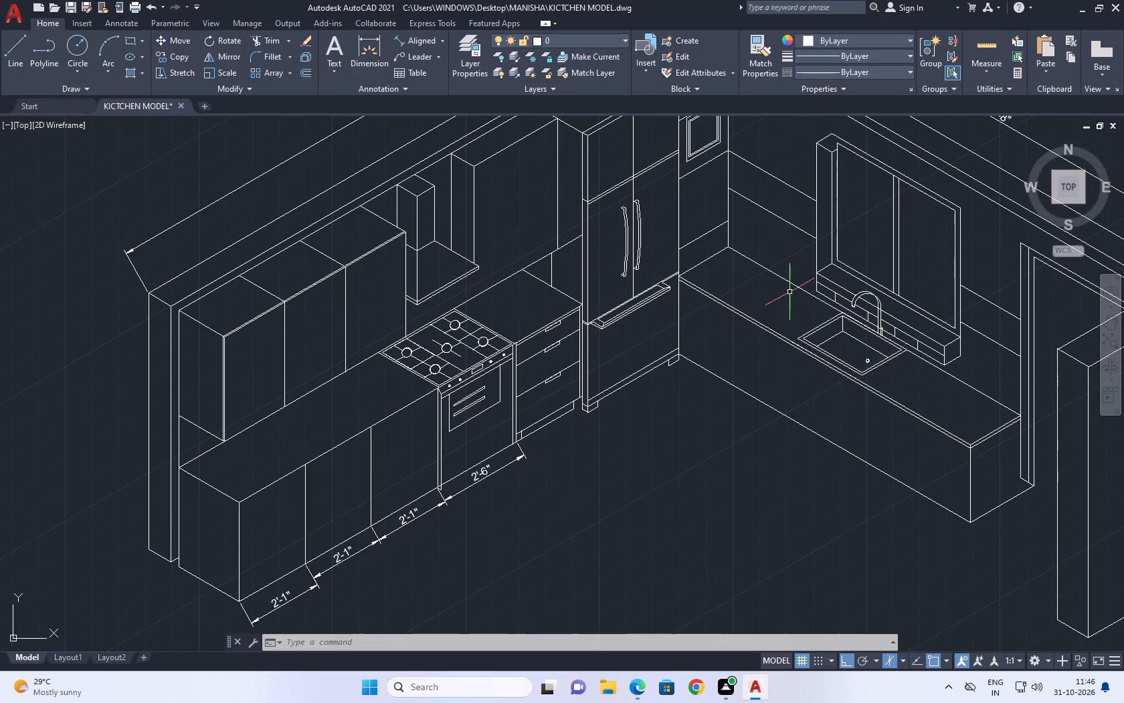
pyautogui.moveTo(821, 346); pyautogui.dragTo(840, 370, button='middle')
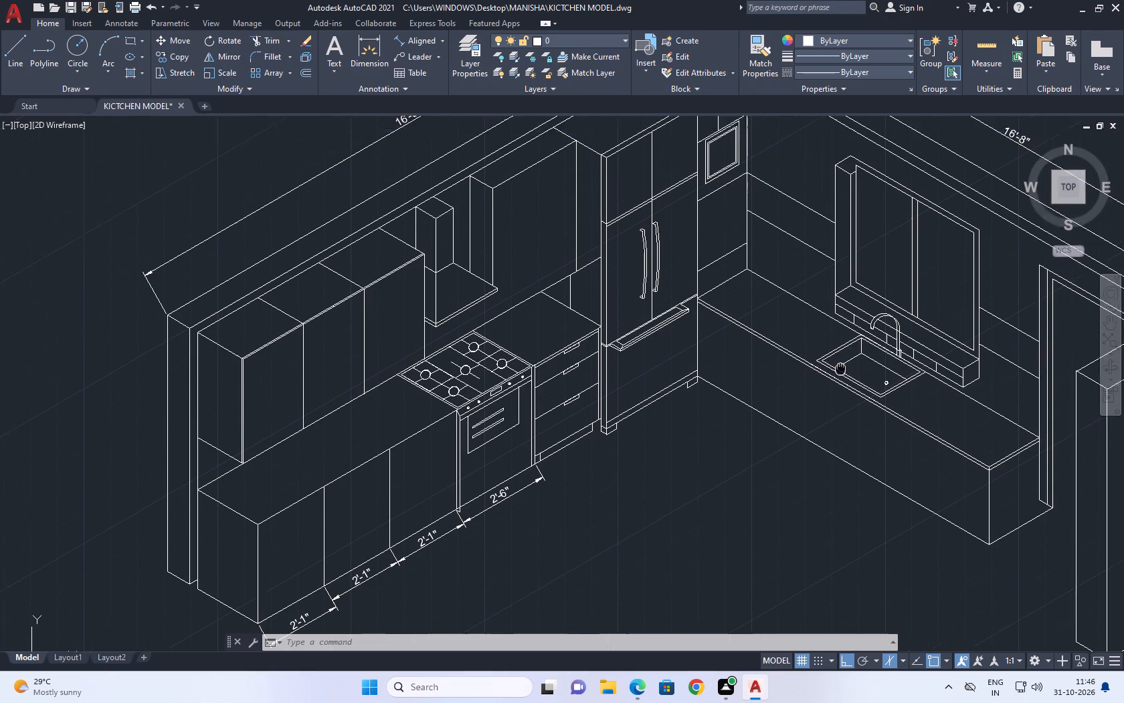
pyautogui.moveTo(840, 370); pyautogui.dragTo(848, 380, button='middle')
pyautogui.scroll(-1, 847, 380)
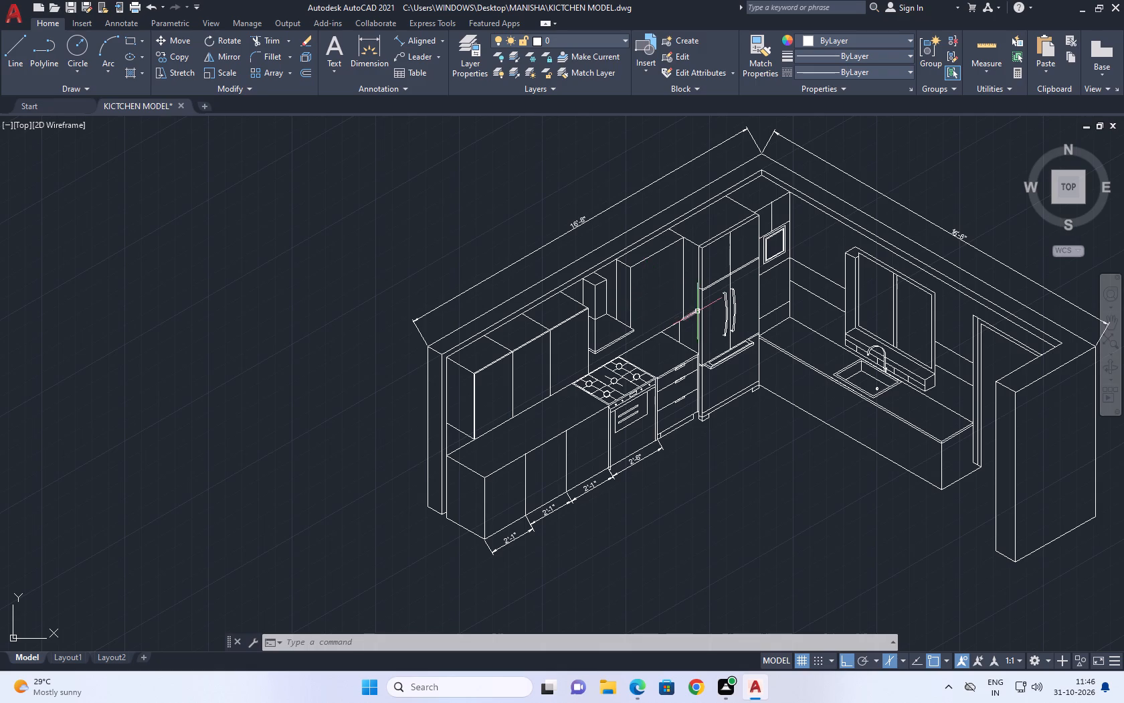
pyautogui.middleClick(830, 329)
# Draw a vertical line about 4'-5" long from the wall cabinet divider's lower end beside the refrigerator down past the sink counter's back edge.
pyautogui.press('l')
pyautogui.press('space')
pyautogui.scroll(1, 771, 253)
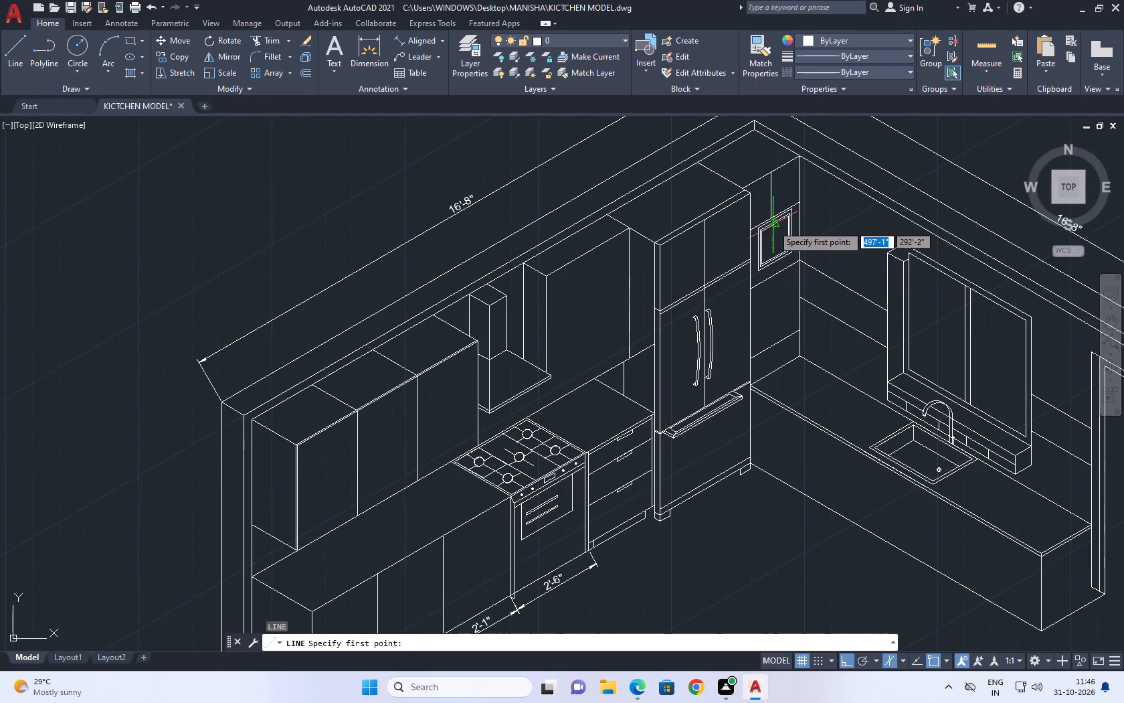
pyautogui.click(771, 216)
pyautogui.scroll(1, 766, 366)
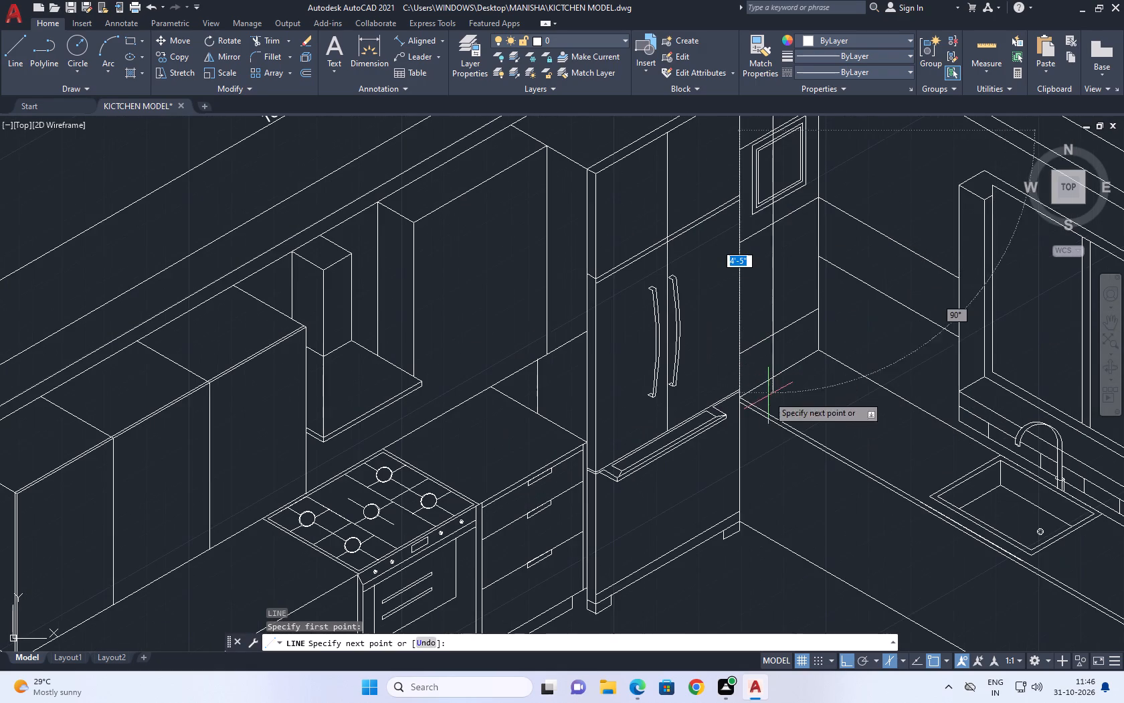
pyautogui.click(771, 392)
pyautogui.press('Escape')
# Draw a line about 9'-7" long from the divider line's crossing with the counter's back edge, parallel to the sink counter's front edge, past its short end.
pyautogui.moveTo(805, 380); pyautogui.dragTo(698, 364, button='middle')
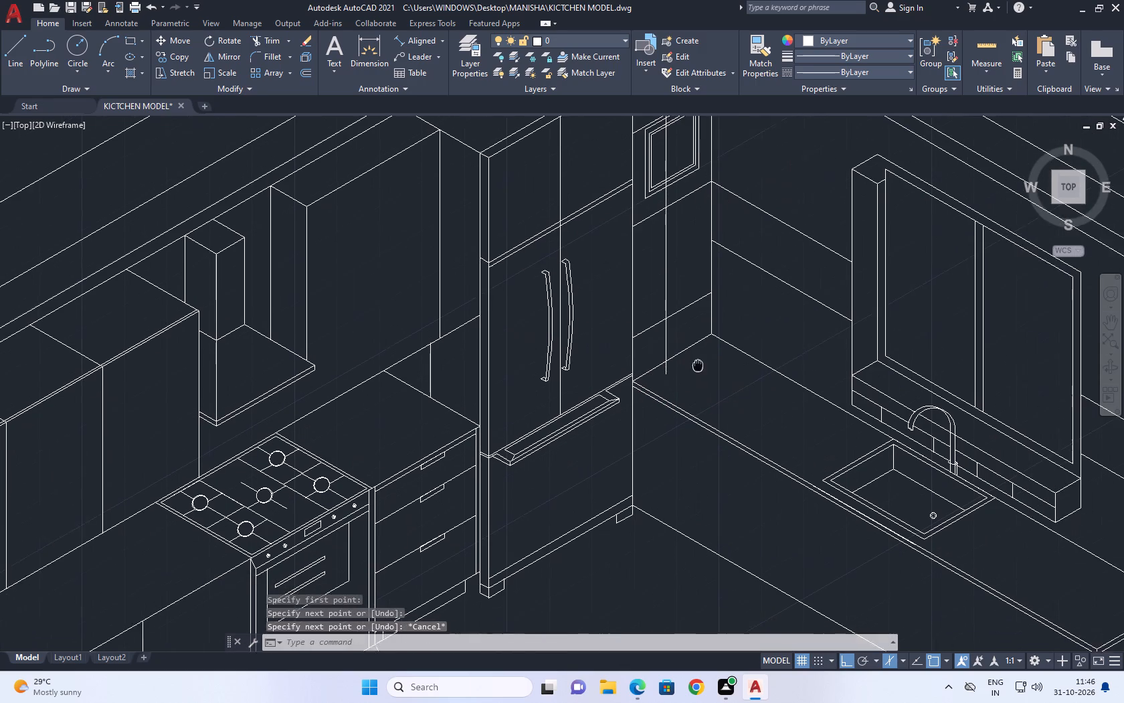
pyautogui.moveTo(698, 364); pyautogui.dragTo(690, 362, button='middle')
pyautogui.press('space')
pyautogui.click(659, 362)
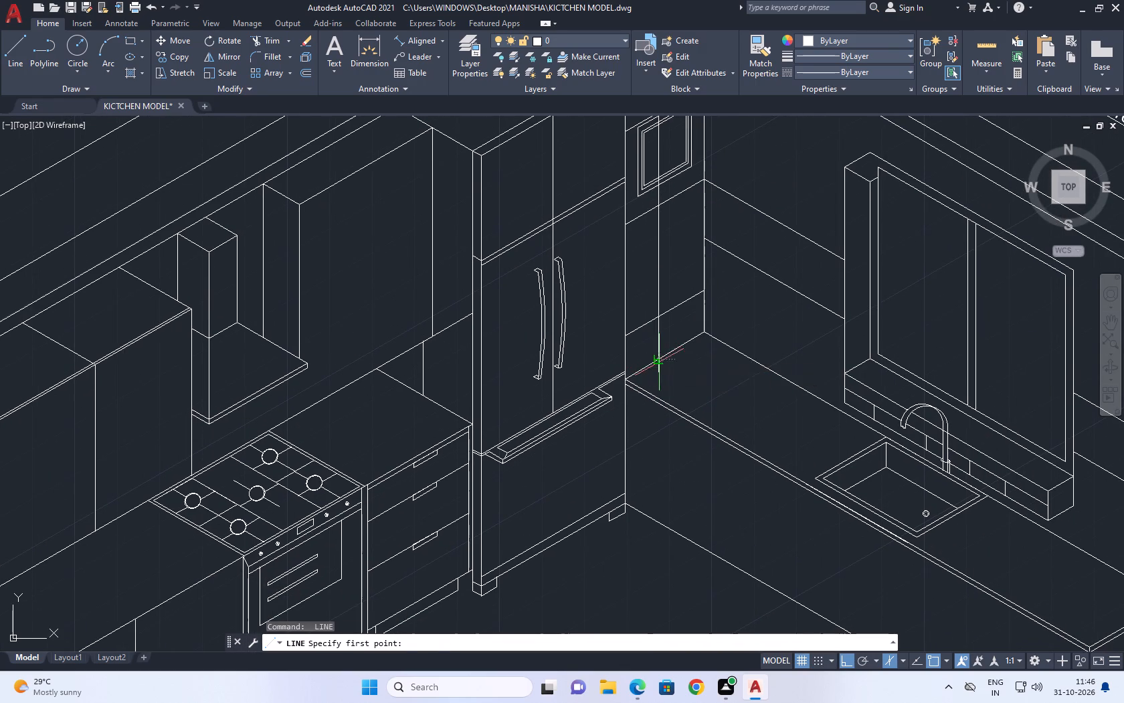
pyautogui.moveTo(742, 420); pyautogui.dragTo(658, 374, button='middle')
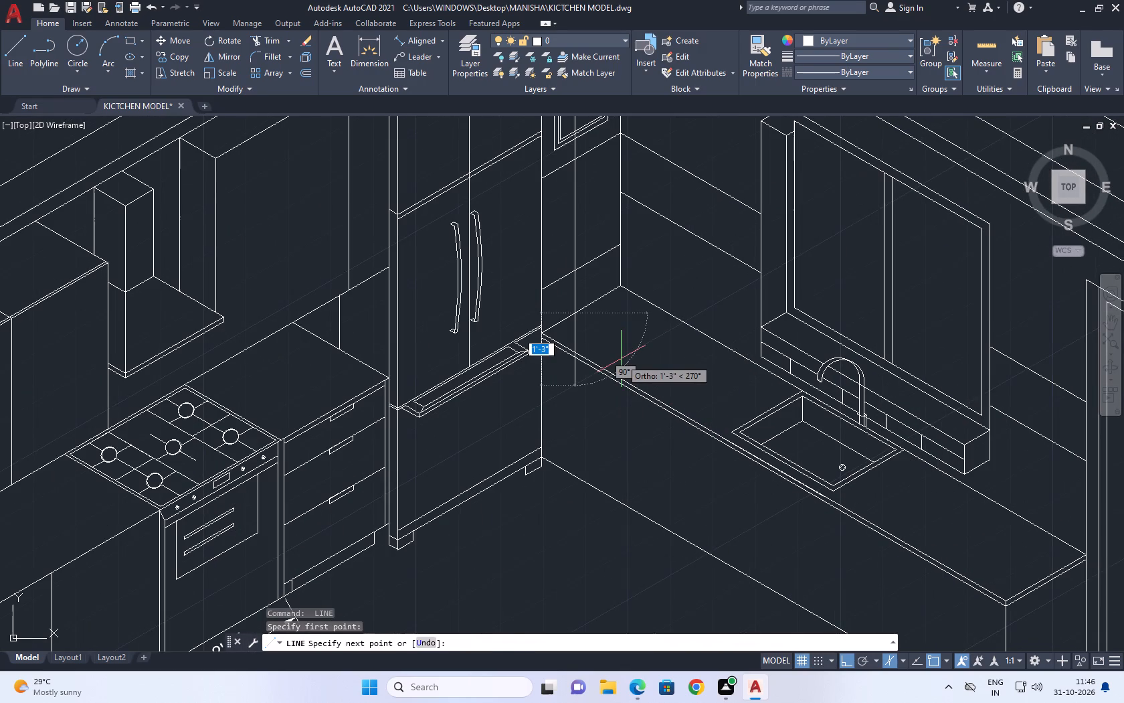
pyautogui.press('F5')
pyautogui.moveTo(807, 449); pyautogui.dragTo(630, 346, button='middle')
pyautogui.scroll(1, 887, 495)
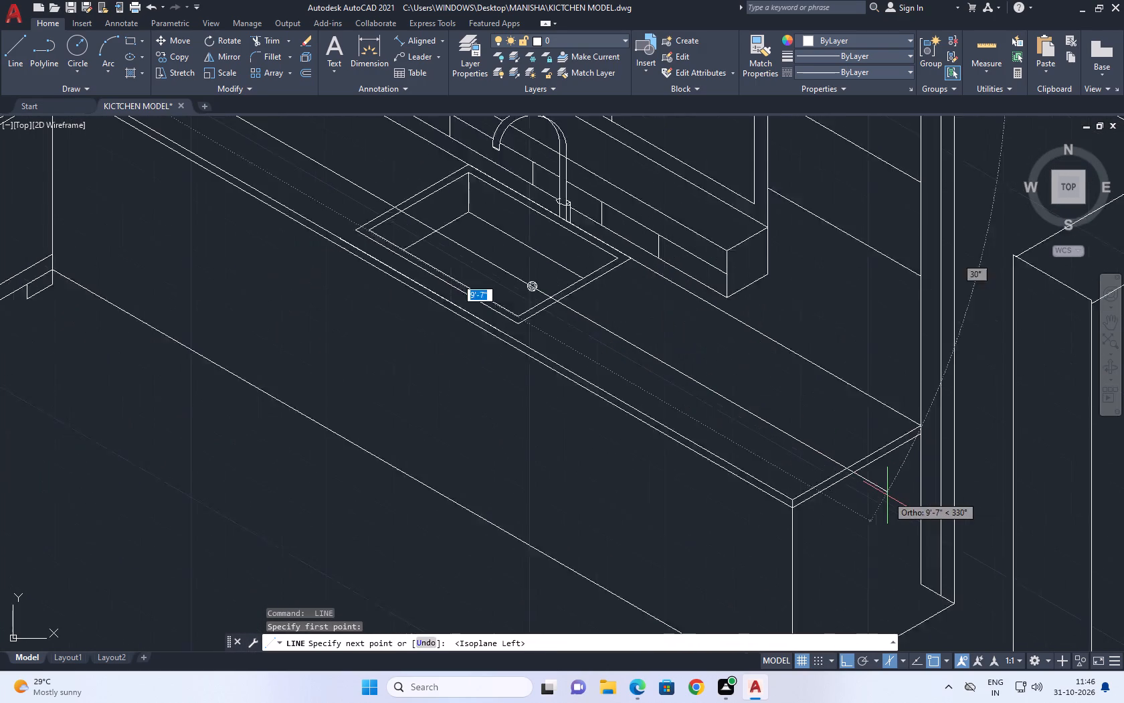
pyautogui.scroll(1, 887, 495)
pyautogui.click(887, 496)
pyautogui.press('Escape')
# Draw a vertical line from the new front line's crossing with the counter's short end edge down past its bottom edge.
pyautogui.scroll(-1, 812, 412)
pyautogui.moveTo(836, 463); pyautogui.dragTo(819, 360, button='middle')
pyautogui.press('space')
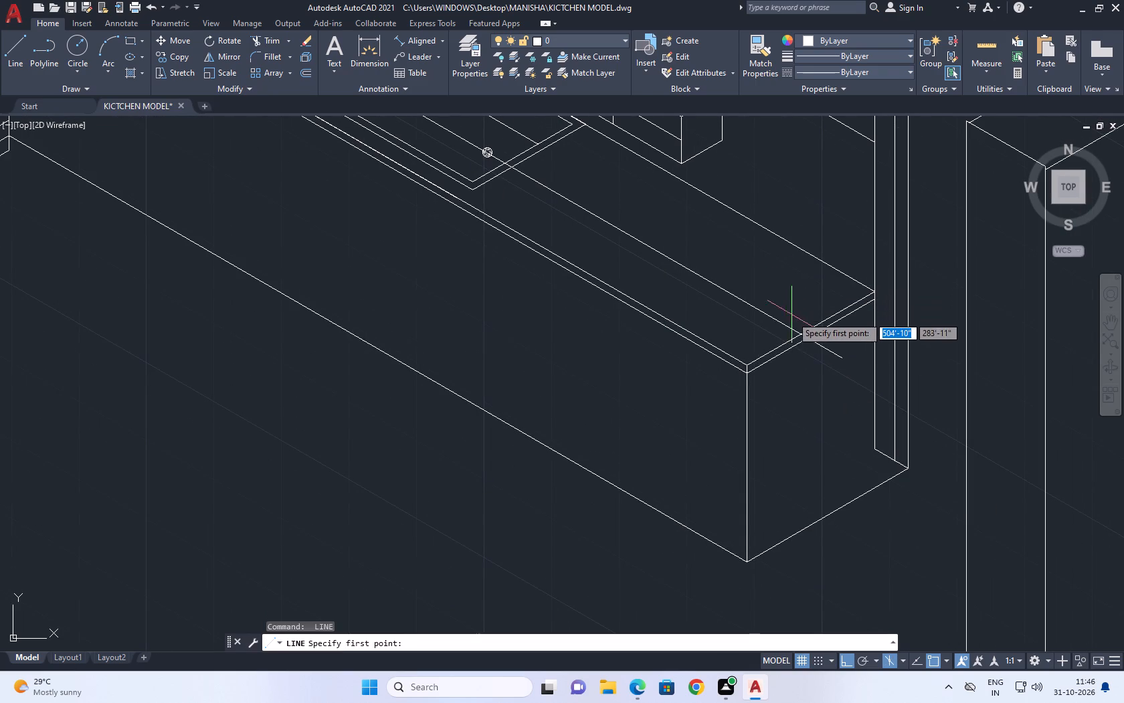
pyautogui.click(800, 331)
pyautogui.moveTo(816, 518); pyautogui.dragTo(824, 462, button='middle')
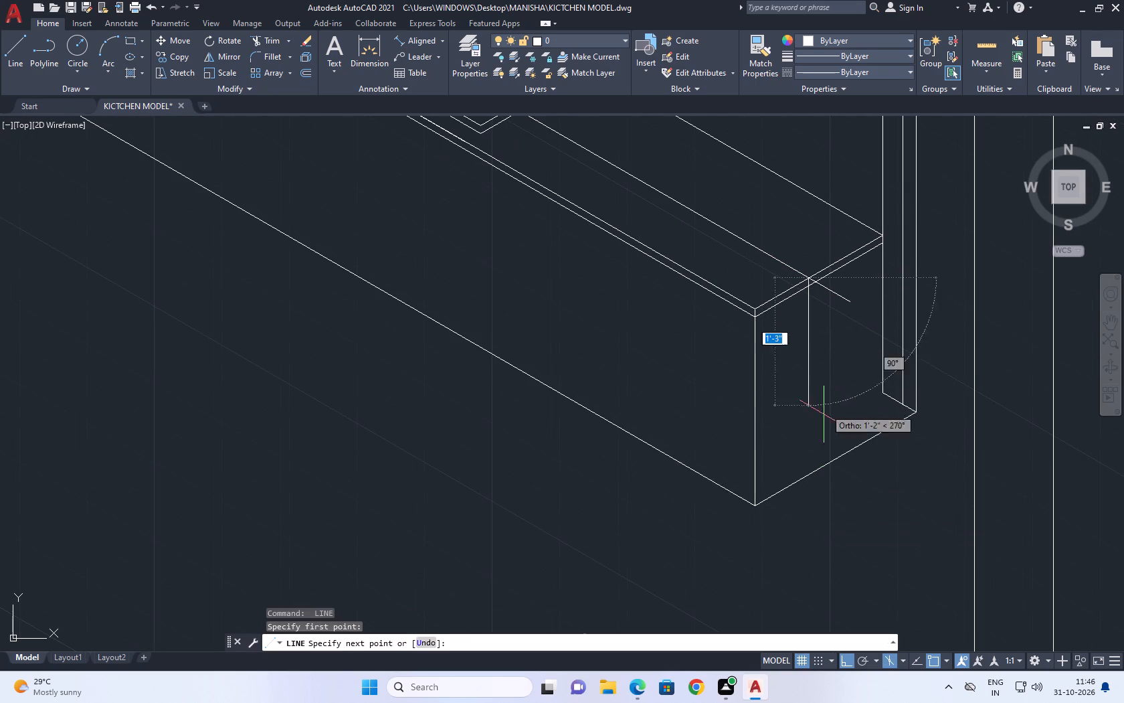
pyautogui.moveTo(826, 509); pyautogui.dragTo(830, 524)
pyautogui.press('Escape')
# Trim the sink counter's old front top edges, end edges and front corner line lying outside the new front lines.
pyautogui.moveTo(761, 376); pyautogui.dragTo(782, 417, button='middle')
pyautogui.write('TR')
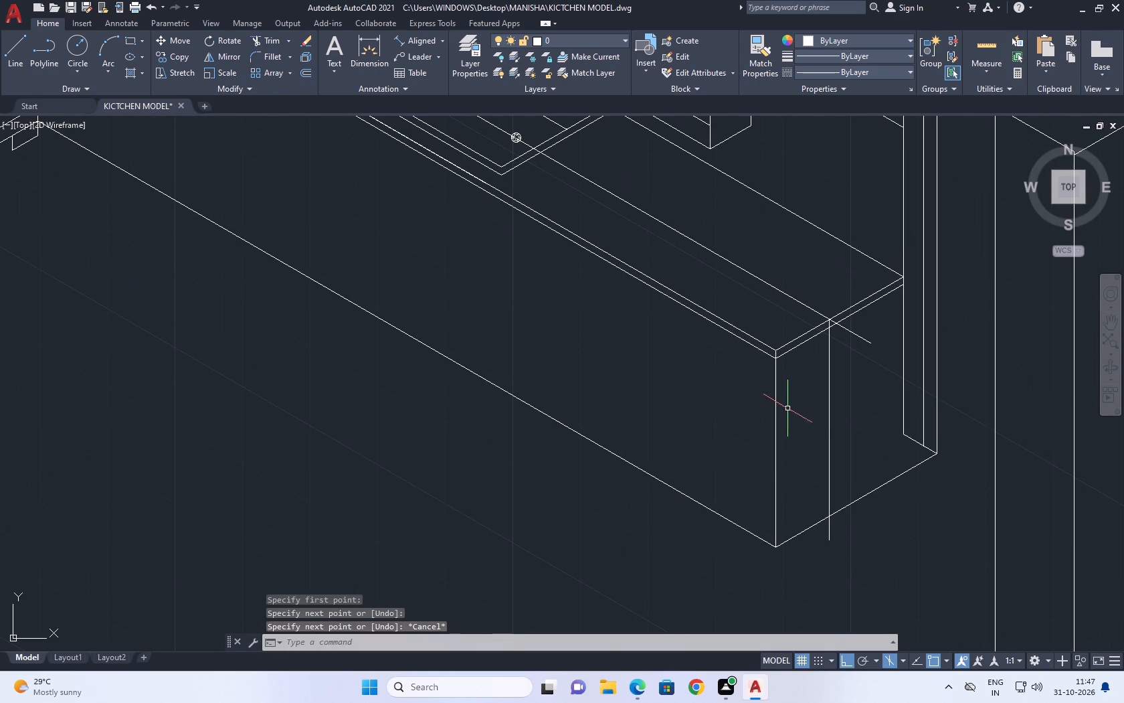
pyautogui.press('space')
pyautogui.click(808, 368)
pyautogui.click(759, 327)
pyautogui.click(765, 344)
pyautogui.click(747, 371)
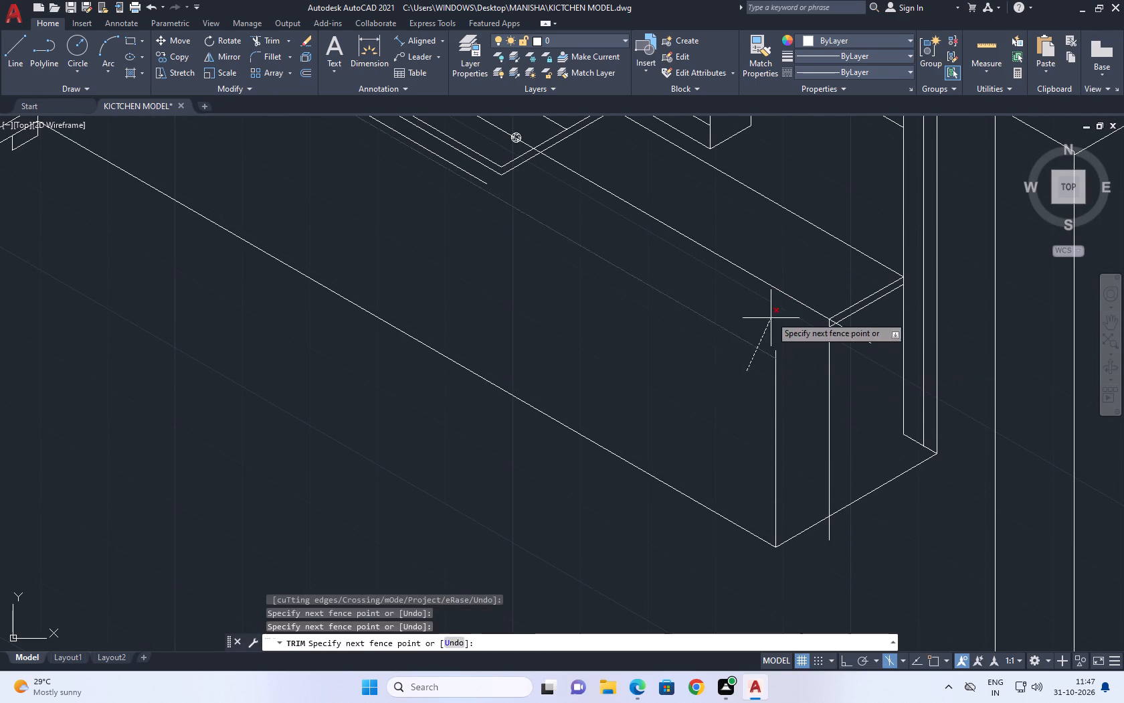
pyautogui.click(771, 316)
pyautogui.click(795, 368)
pyautogui.moveTo(771, 396); pyautogui.dragTo(767, 406)
pyautogui.scroll(-4, 775, 404)
pyautogui.press('Escape')
# Trim the excess of the wall cabinet divider line below the counter edge beside the refrigerator.
pyautogui.scroll(2, 721, 368)
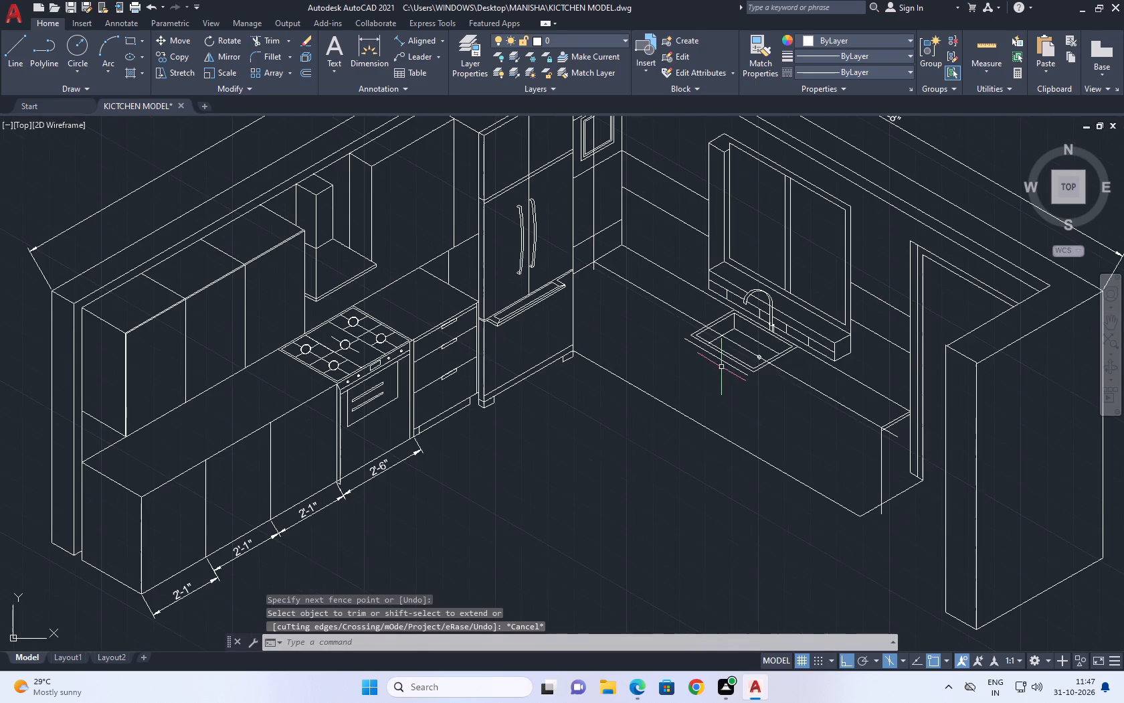
pyautogui.middleClick(774, 374)
pyautogui.press('space')
pyautogui.scroll(2, 595, 279)
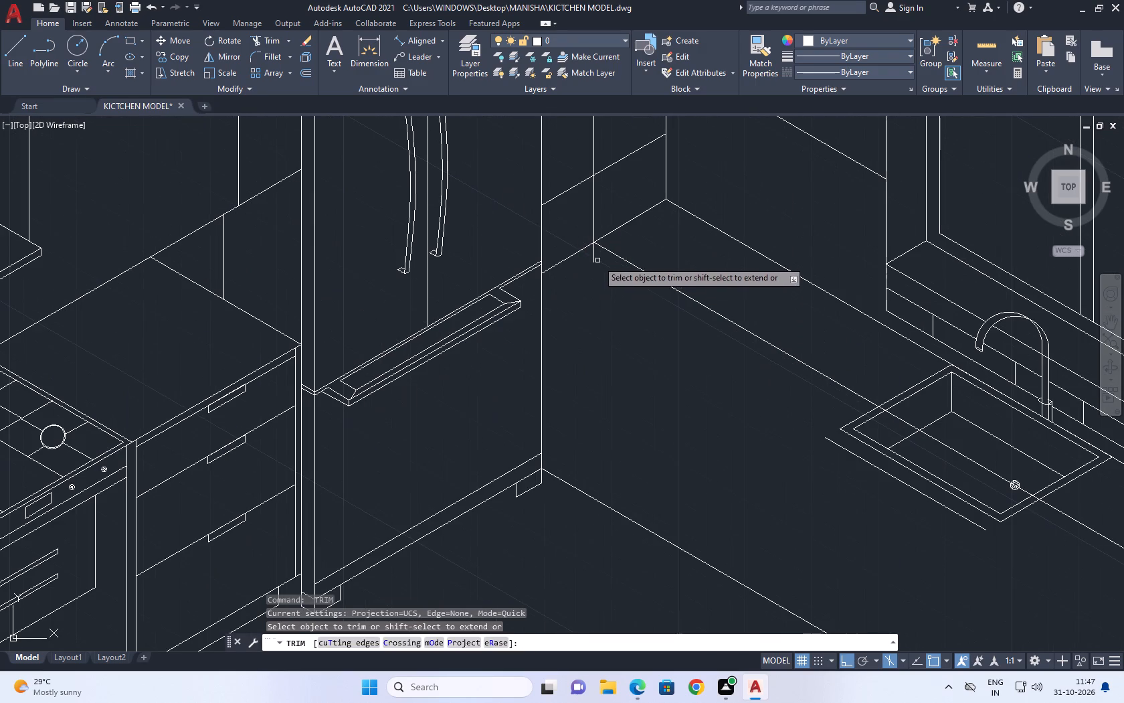
pyautogui.click(596, 255)
pyautogui.click(585, 261)
pyautogui.scroll(-4, 640, 270)
pyautogui.press('Escape')
pyautogui.click(654, 333)
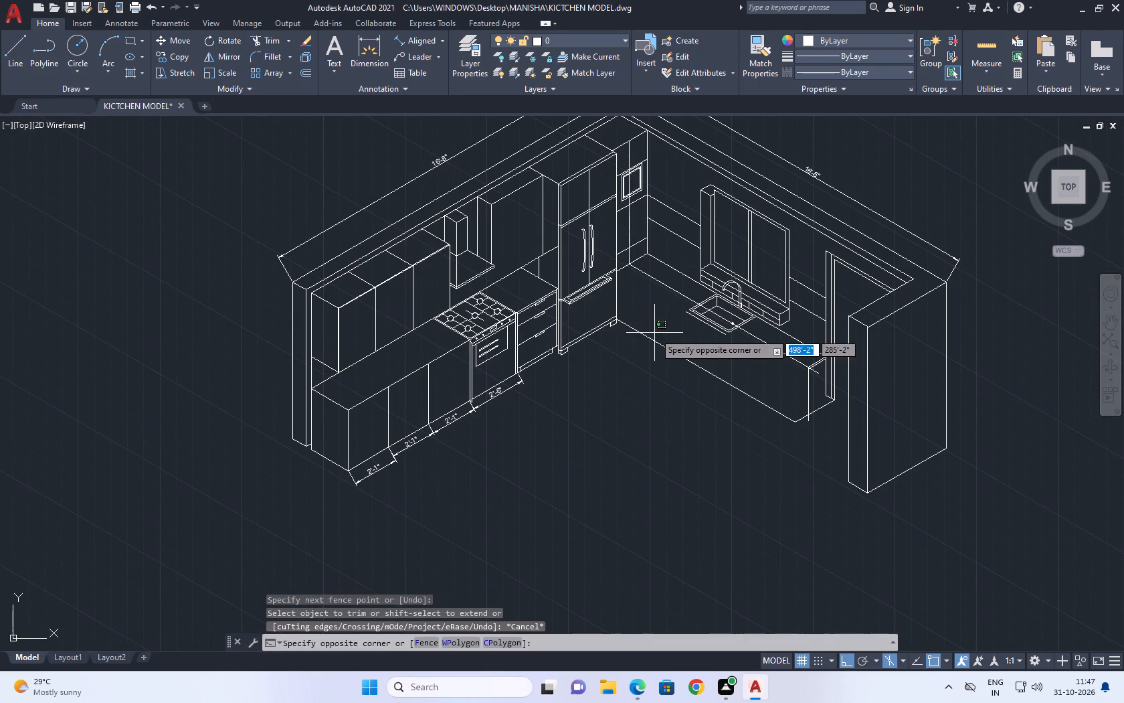
pyautogui.click(653, 336)
pyautogui.press('Escape')
# Delete the sink counter's old long bottom front edge.
pyautogui.moveTo(657, 295); pyautogui.dragTo(710, 354, button='middle')
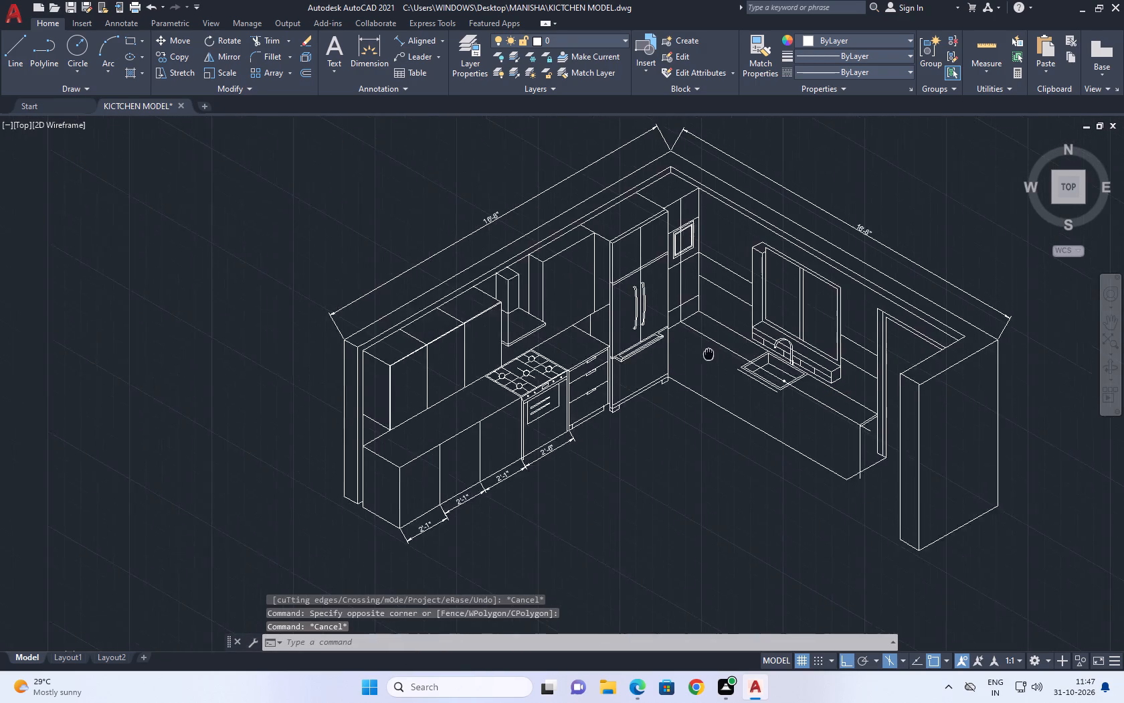
pyautogui.moveTo(710, 354); pyautogui.dragTo(744, 376, button='middle')
pyautogui.click(747, 428)
pyautogui.click(737, 446)
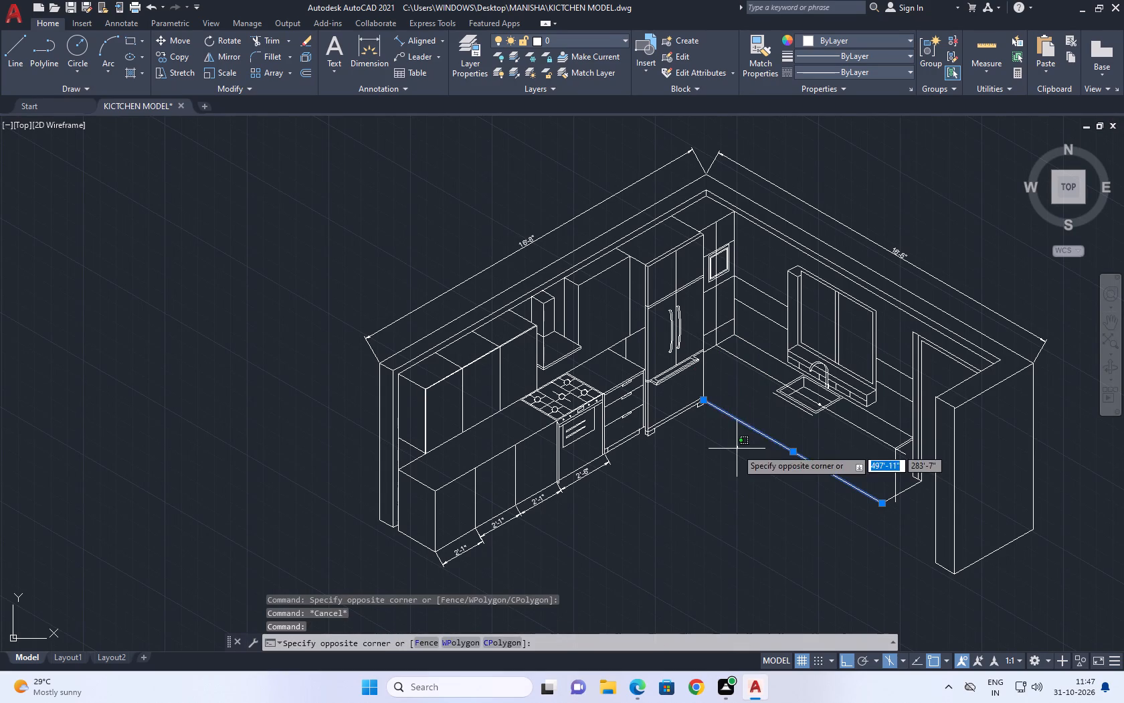
pyautogui.click(737, 429)
pyautogui.press('Delete')
# Draw a 30° isometric line from the refrigerator's bottom corner past the sink counter's new front line.
pyautogui.moveTo(743, 390); pyautogui.dragTo(740, 440, button='middle')
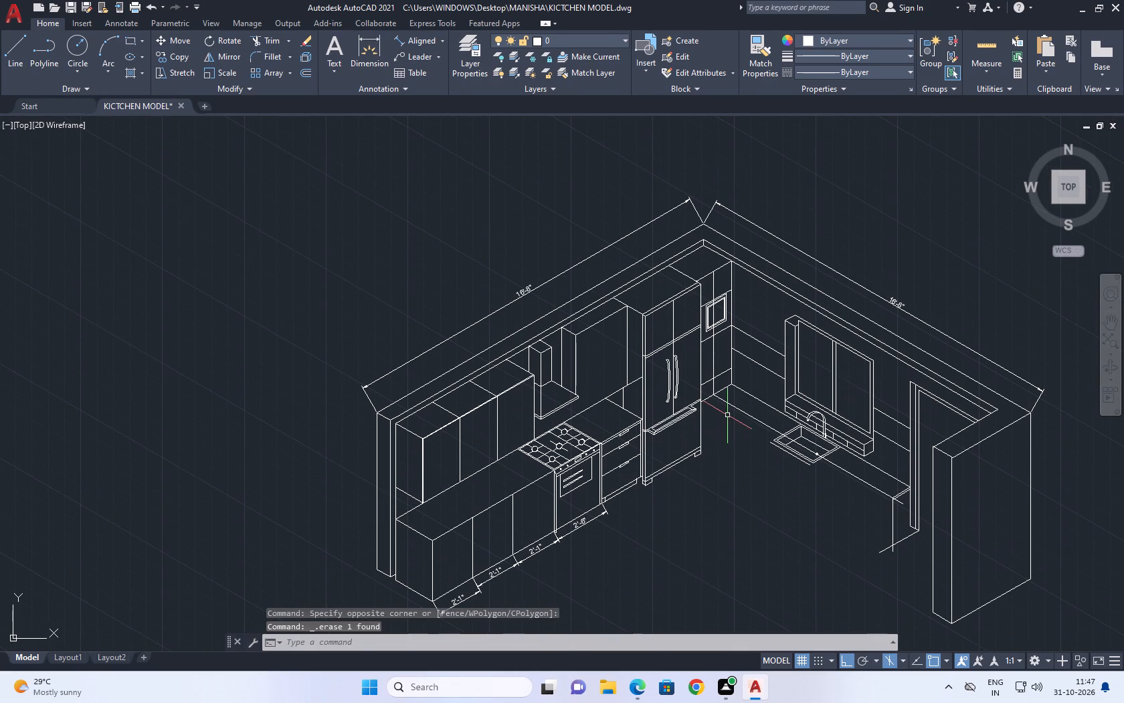
pyautogui.press('l')
pyautogui.press('space')
pyautogui.scroll(3, 727, 431)
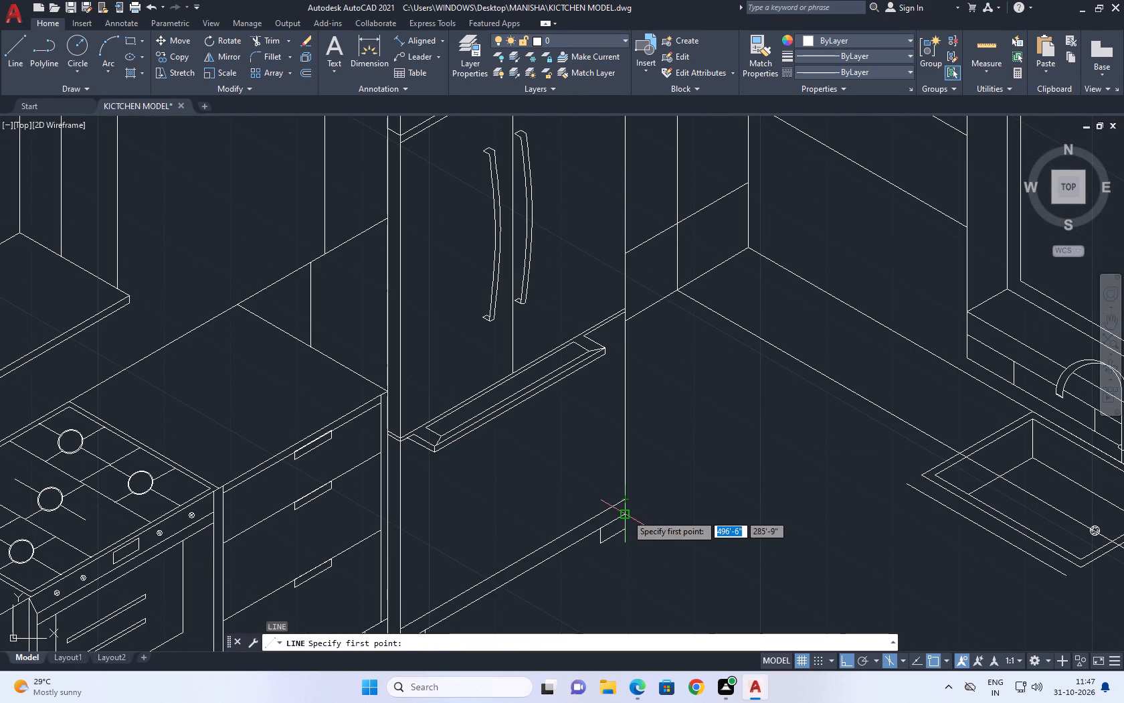
pyautogui.click(626, 514)
pyautogui.press('F5')
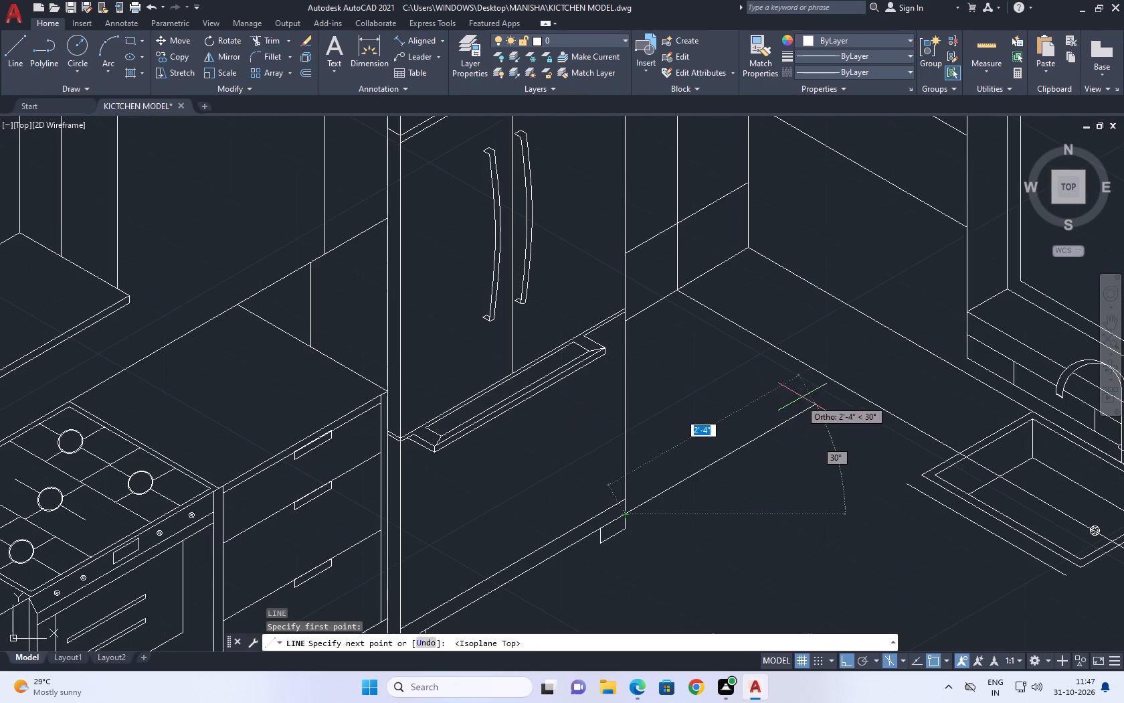
pyautogui.click(846, 363)
pyautogui.press('Escape')
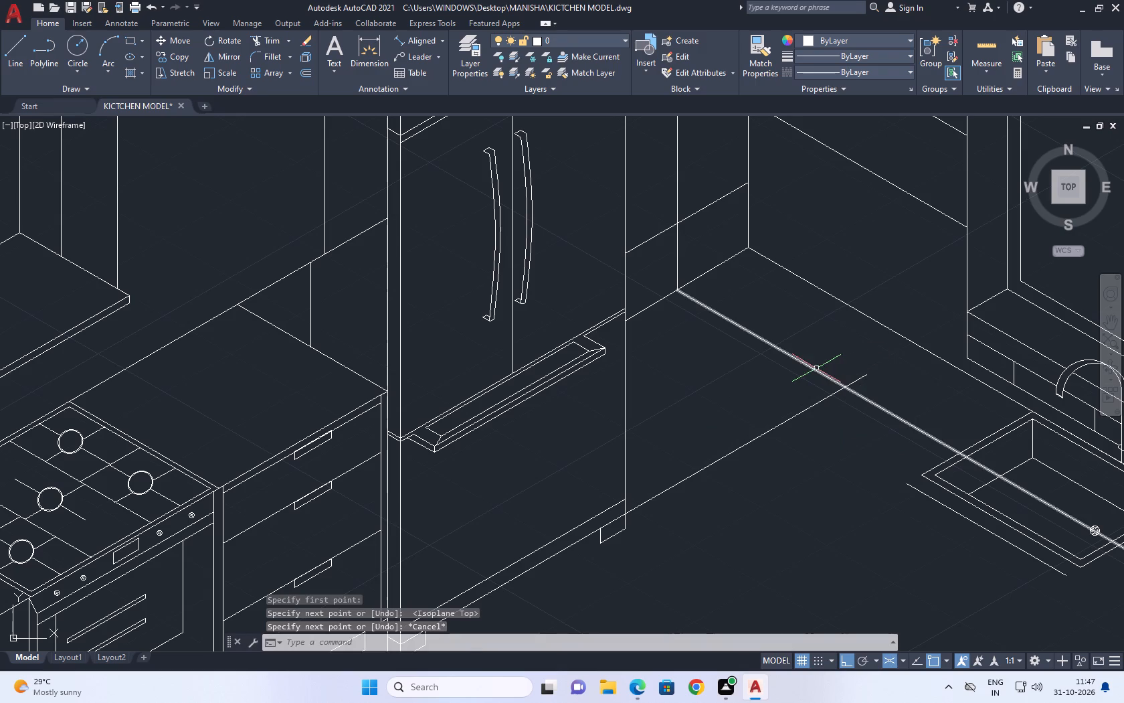
# Draw a vertical line from the sink counter's back corner down past the new bottom line beside the refrigerator.
pyautogui.press('l')
pyautogui.press('space')
pyautogui.click(749, 247)
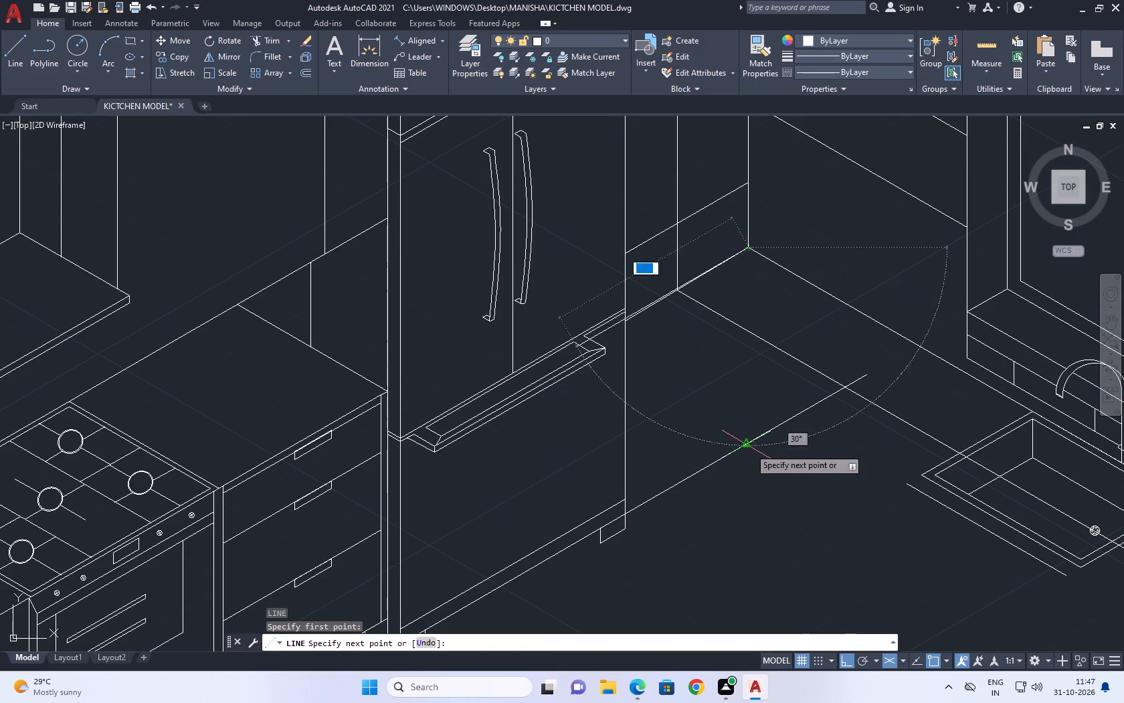
pyautogui.press('F5')
pyautogui.moveTo(759, 501); pyautogui.dragTo(759, 480)
pyautogui.press('Escape')
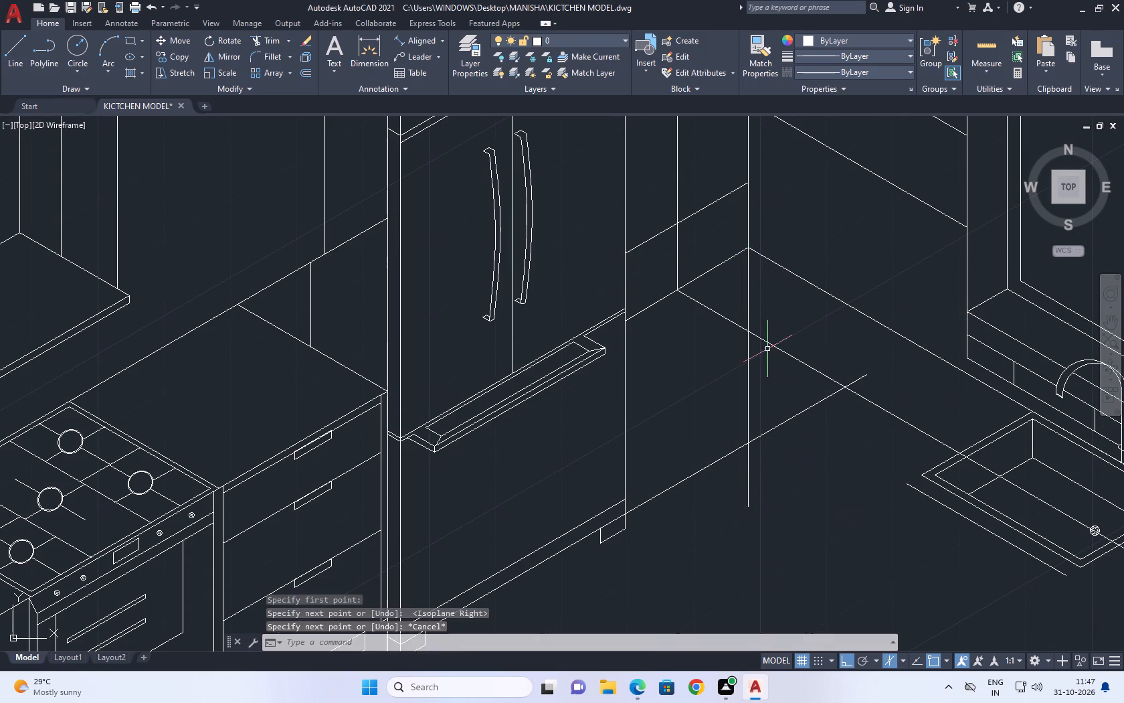
# Trim the counter's new front line before the corner vertical and the bottom line beyond it, removing the leftover piece.
pyautogui.moveTo(785, 356); pyautogui.dragTo(810, 398, button='middle')
pyautogui.write('TR')
pyautogui.press('space')
pyautogui.click(751, 344)
pyautogui.click(732, 445)
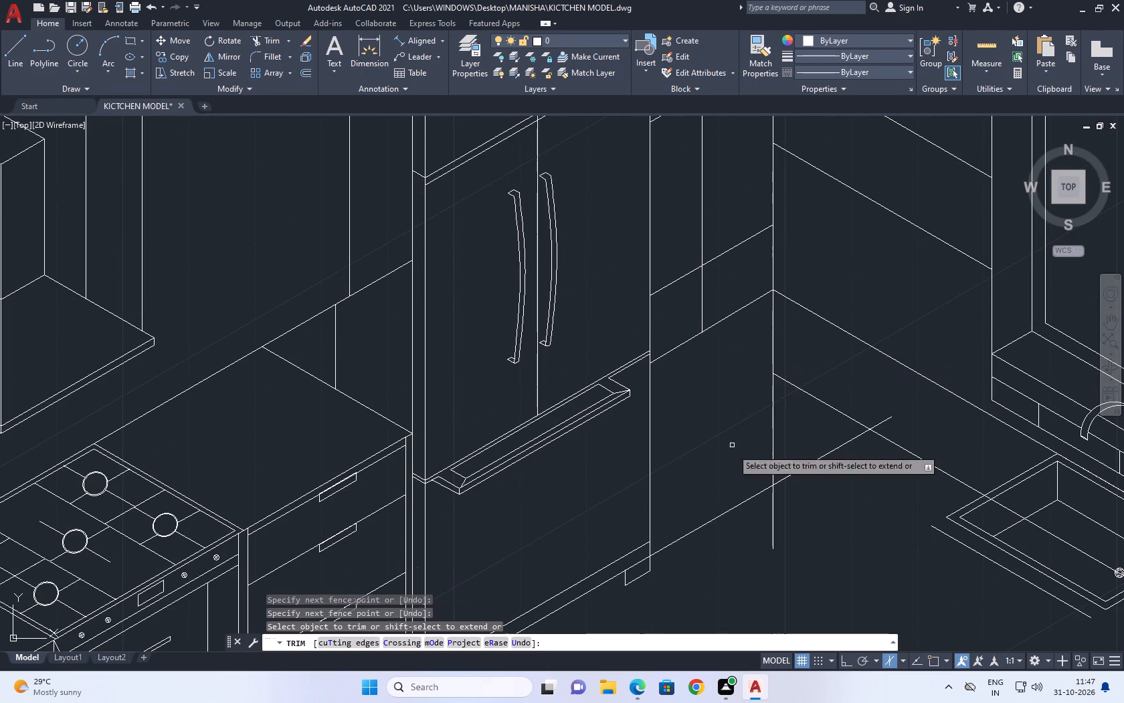
pyautogui.moveTo(796, 459); pyautogui.dragTo(800, 465)
pyautogui.click(807, 481)
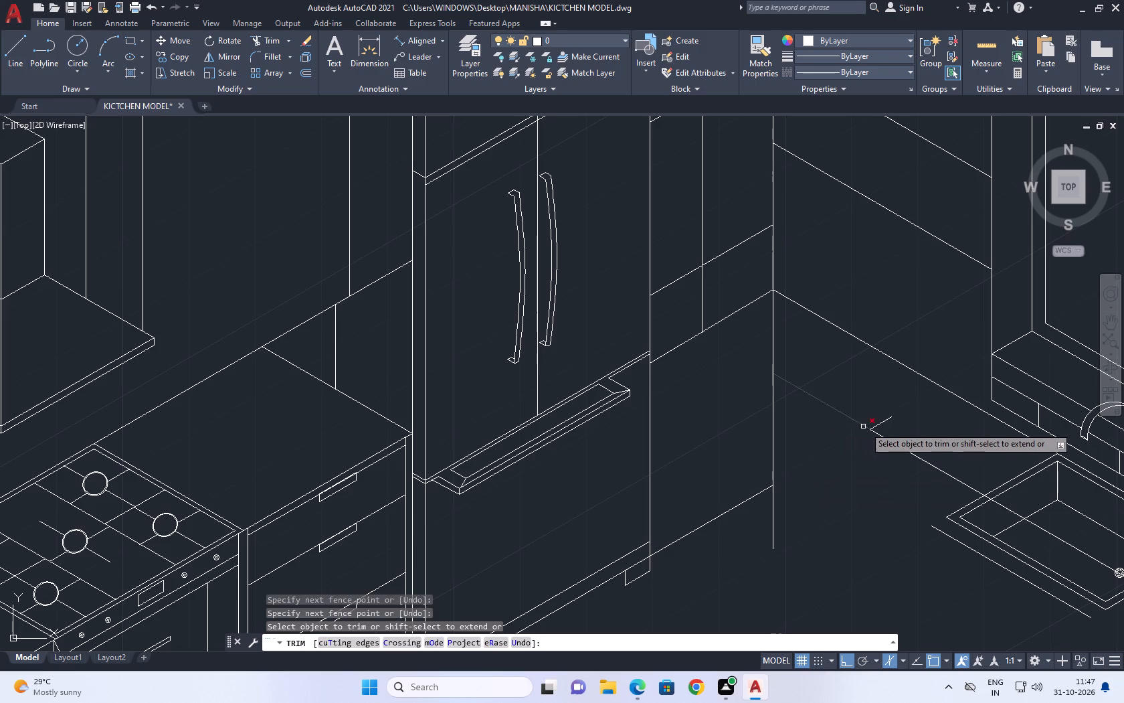
pyautogui.click(877, 424)
pyautogui.scroll(-4, 840, 360)
pyautogui.press('Escape')
# Extend the sink counter's new front line back to the divider line beside the refrigerator.
pyautogui.moveTo(848, 378); pyautogui.dragTo(810, 398, button='middle')
pyautogui.scroll(2, 769, 383)
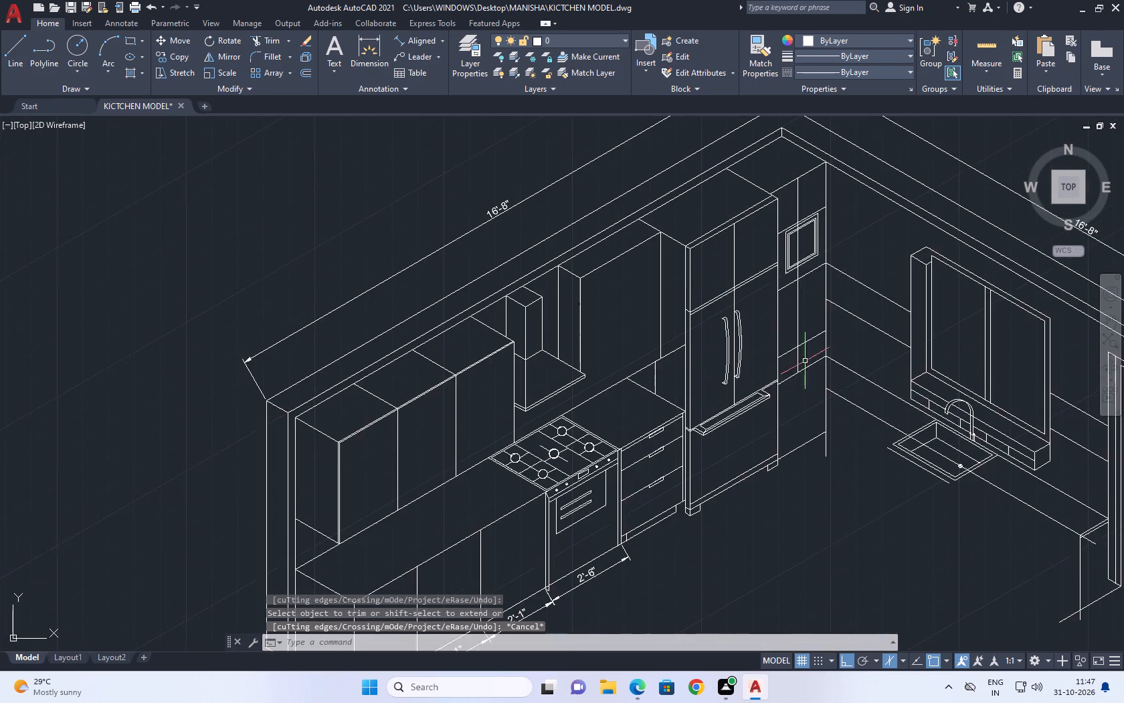
pyautogui.moveTo(810, 360); pyautogui.dragTo(785, 390, button='middle')
pyautogui.moveTo(829, 398); pyautogui.dragTo(800, 408, button='middle')
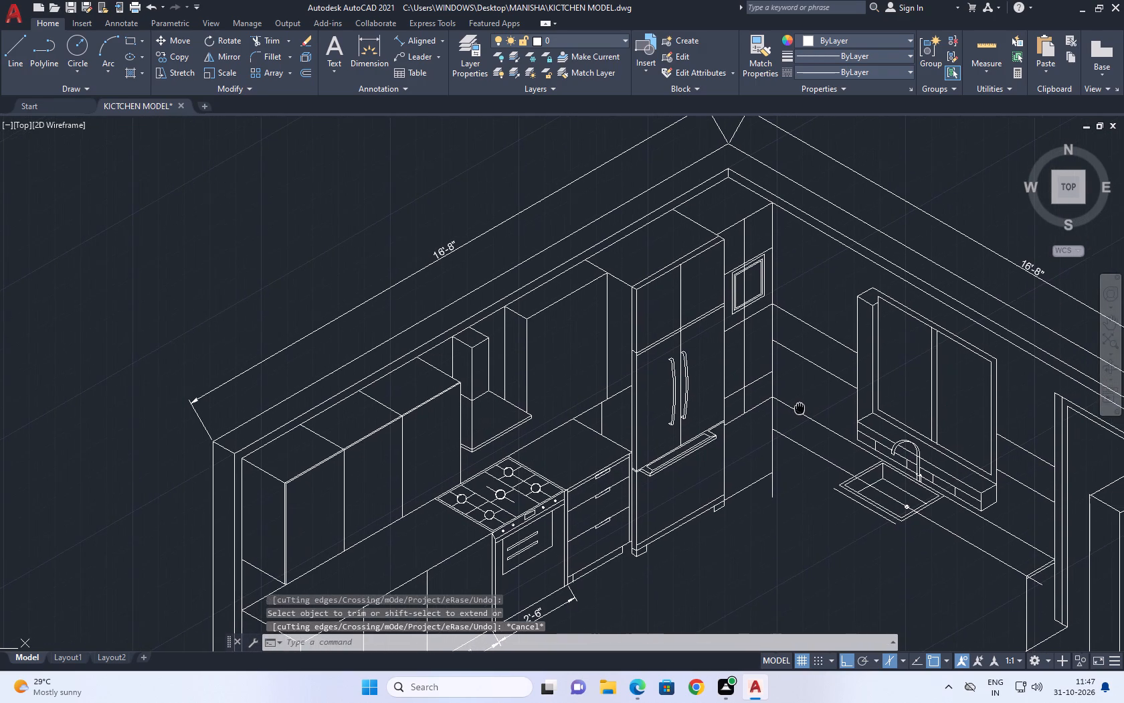
pyautogui.moveTo(800, 408); pyautogui.dragTo(795, 408, button='middle')
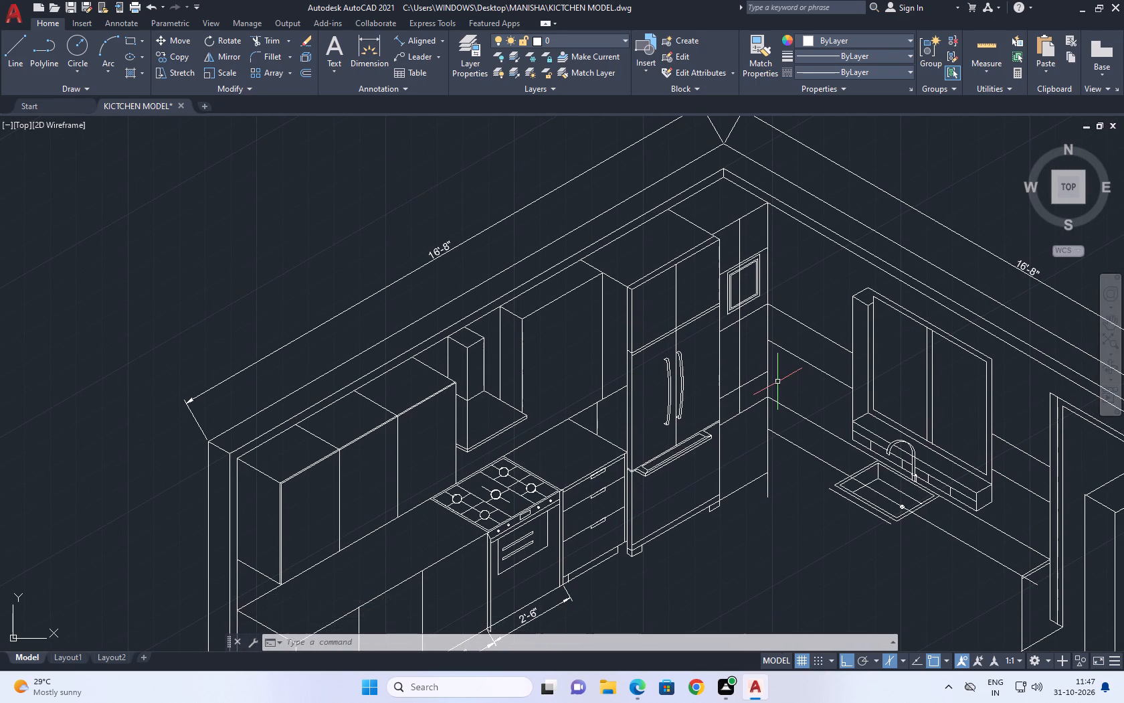
pyautogui.scroll(1, 760, 403)
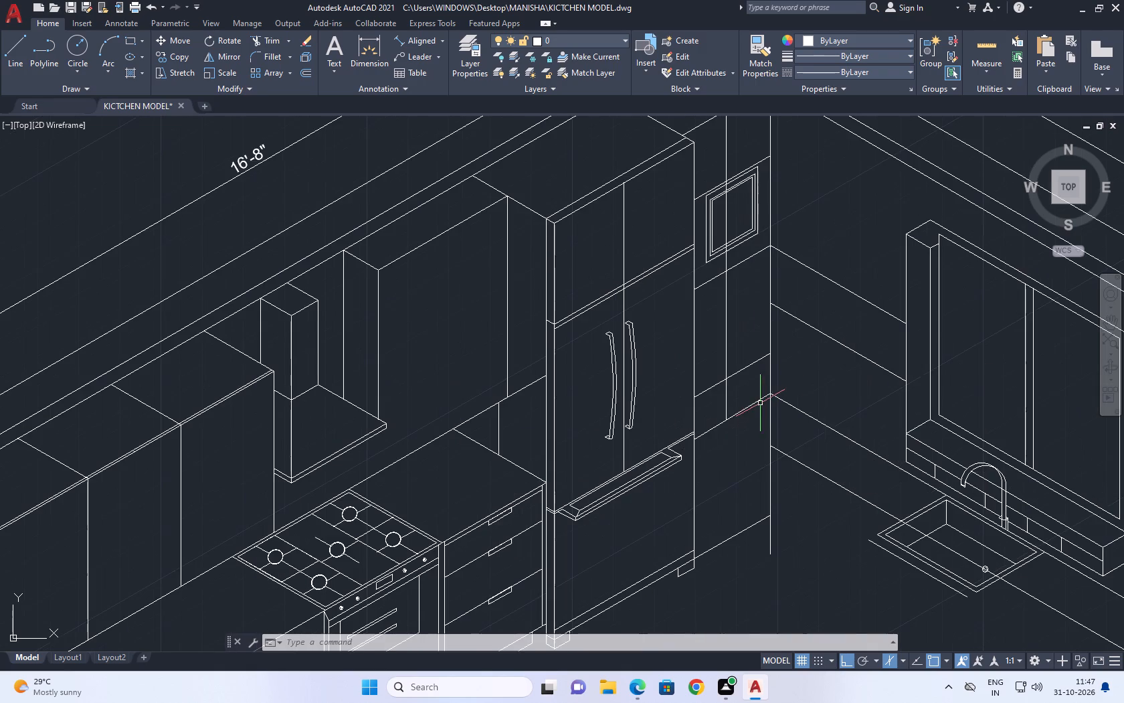
pyautogui.moveTo(810, 416); pyautogui.dragTo(798, 401, button='middle')
pyautogui.write('EX')
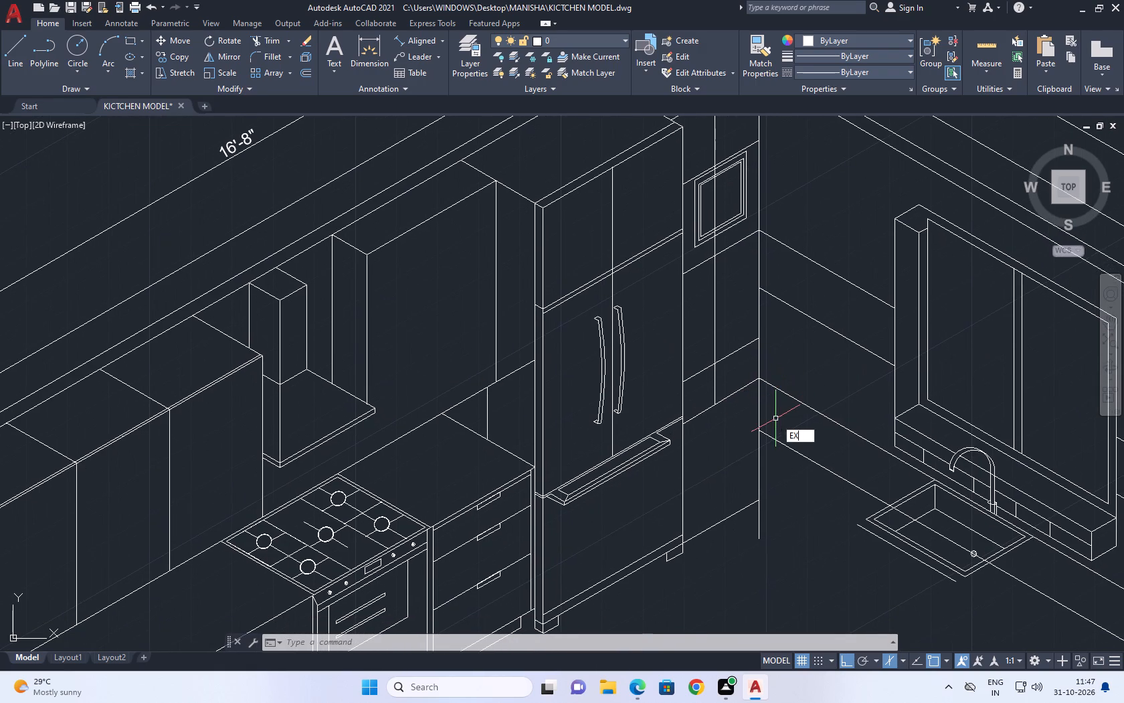
pyautogui.press('space')
pyautogui.click(778, 428)
pyautogui.click(773, 450)
pyautogui.press('Escape')
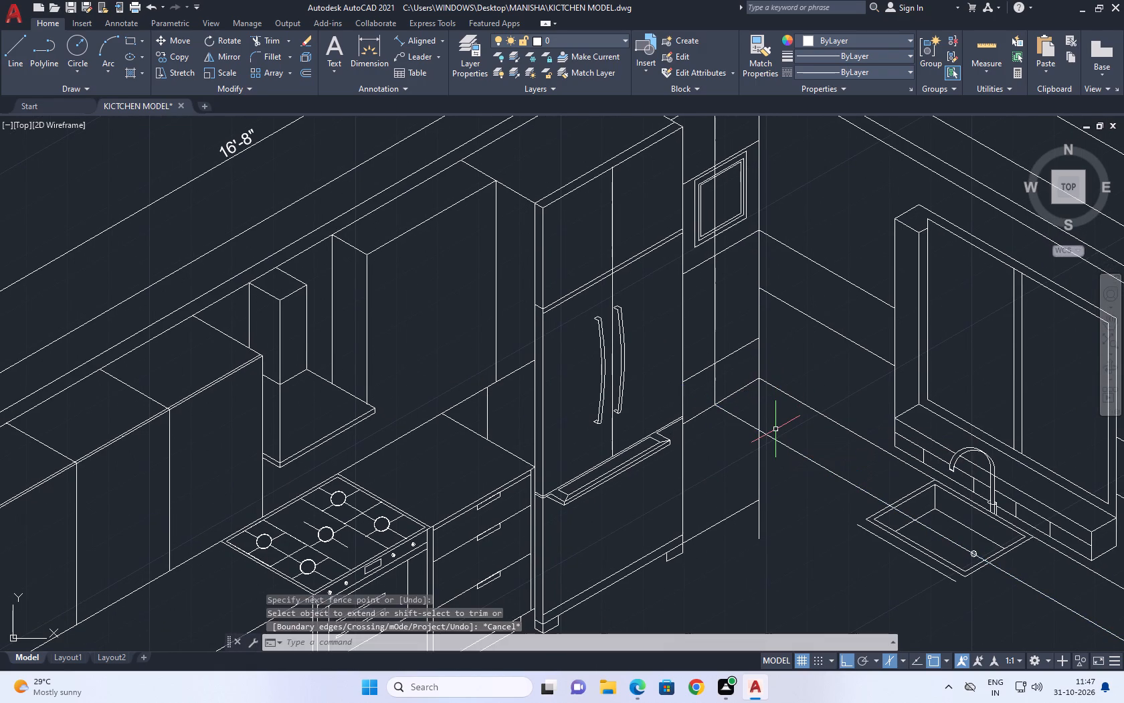
# Trim the corner vertical line above the sink counter's front line and below the bottom line beside the refrigerator.
pyautogui.write('TR')
pyautogui.press('space')
pyautogui.click(765, 411)
pyautogui.click(760, 408)
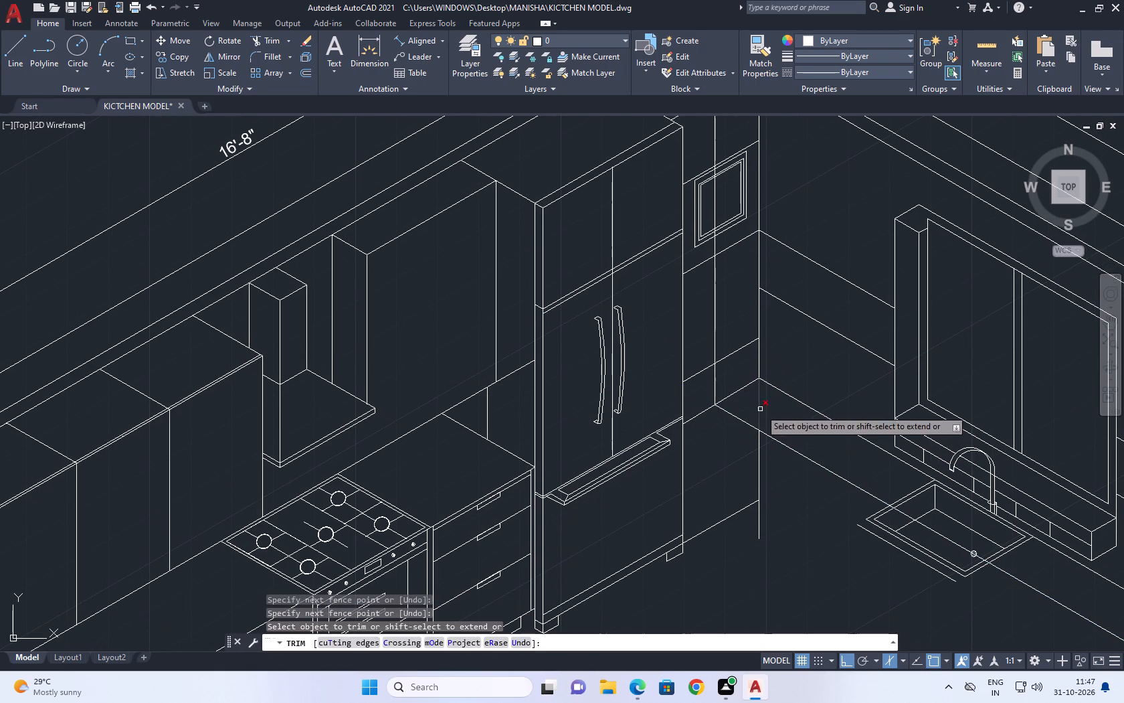
pyautogui.click(765, 409)
pyautogui.click(747, 397)
pyautogui.click(777, 510)
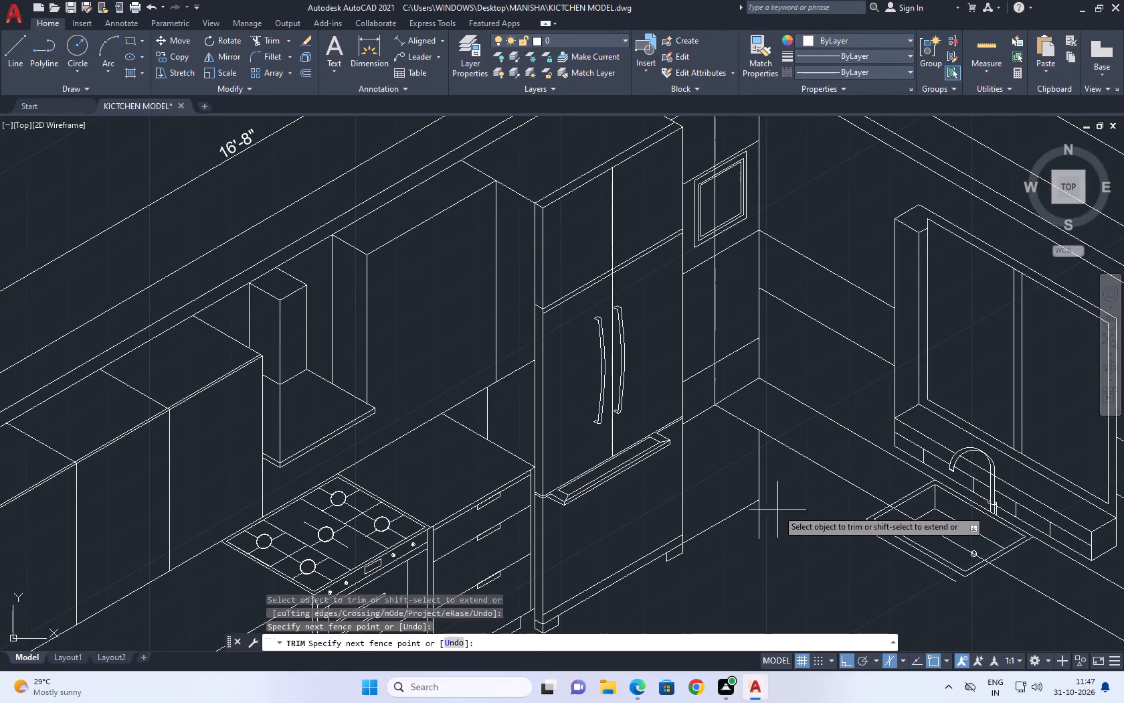
pyautogui.click(750, 522)
pyautogui.press('Escape')
# Draw a vertical line about 3'-5" long from the divider line's lower end down past the bottom line beside the refrigerator.
pyautogui.moveTo(793, 391); pyautogui.dragTo(772, 334, button='middle')
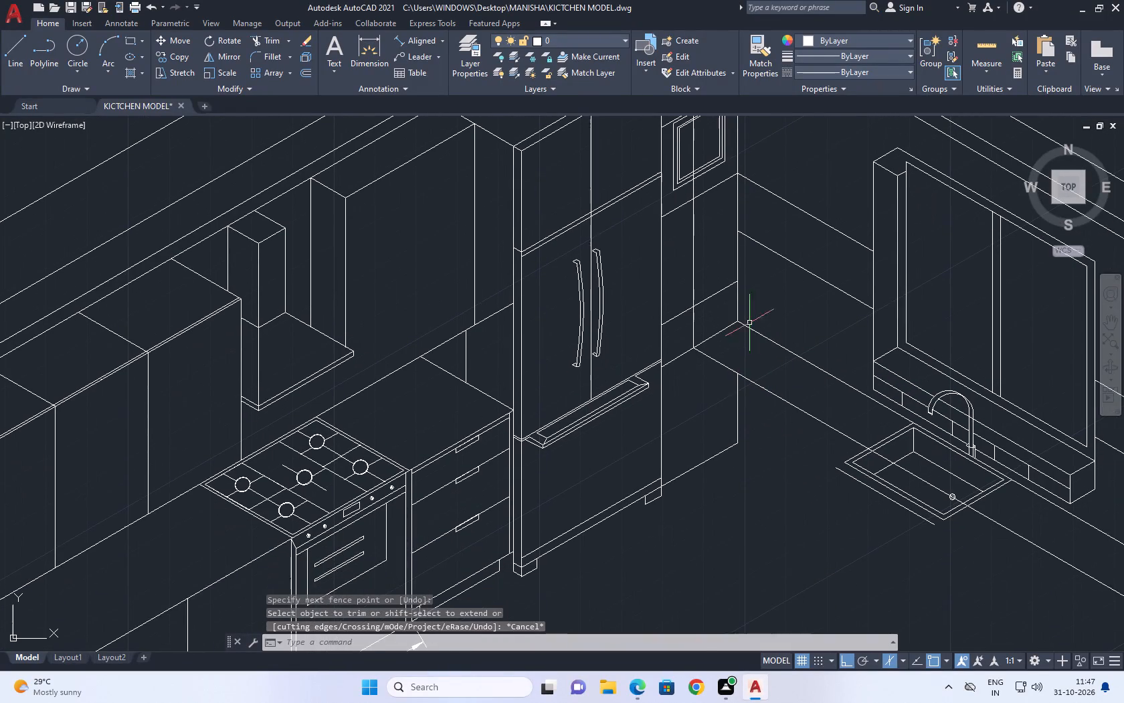
pyautogui.moveTo(774, 376); pyautogui.dragTo(719, 327, button='middle')
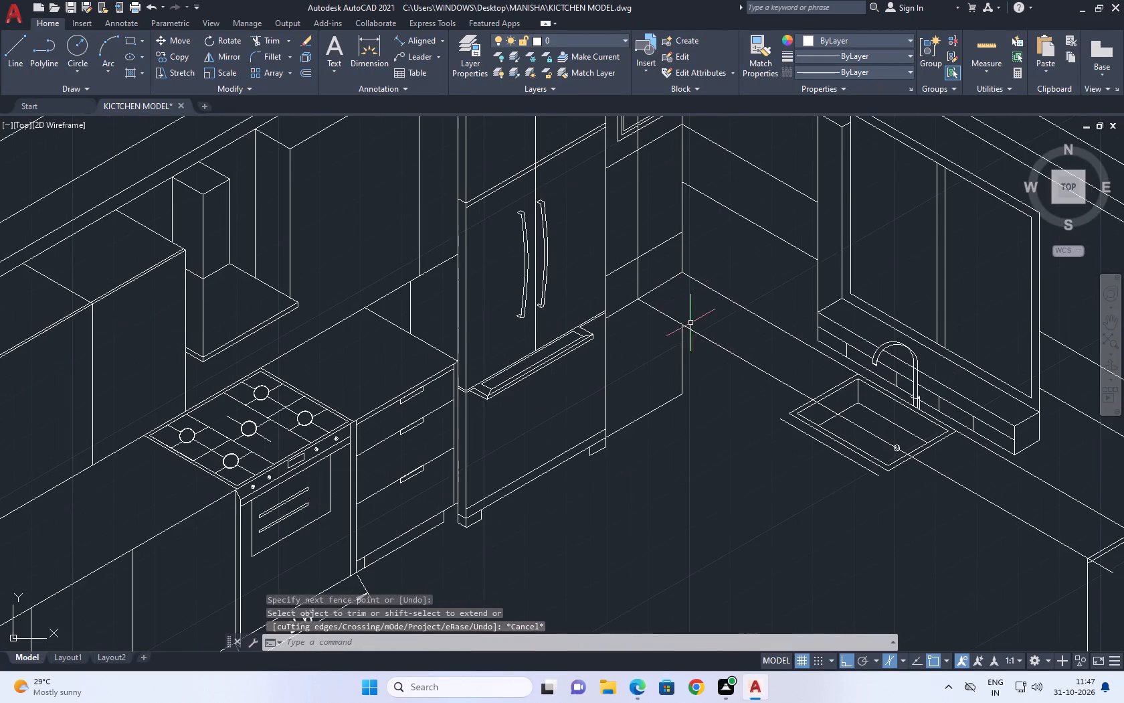
pyautogui.moveTo(729, 438); pyautogui.dragTo(684, 311, button='middle')
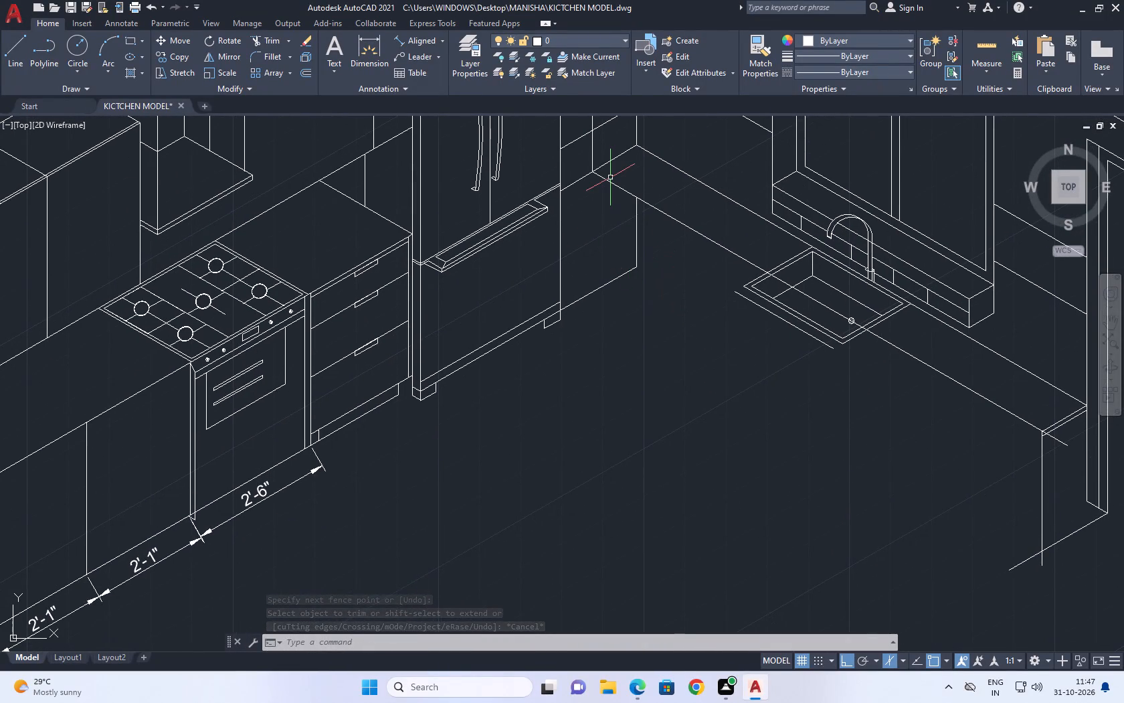
pyautogui.press('l')
pyautogui.press('space')
pyautogui.click(596, 172)
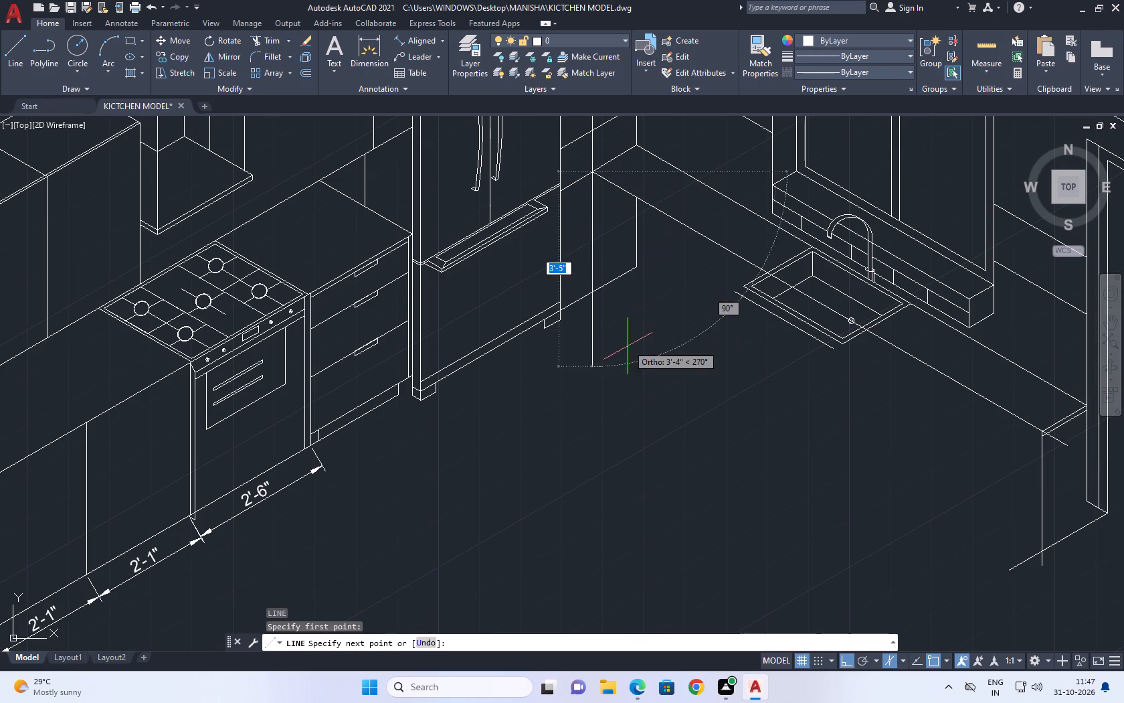
pyautogui.click(627, 358)
pyautogui.press('Escape')
# Draw the sink counter's front bottom line from the divider vertical beside the refrigerator to just past the counter's far end corner.
pyautogui.press('l')
pyautogui.press('space')
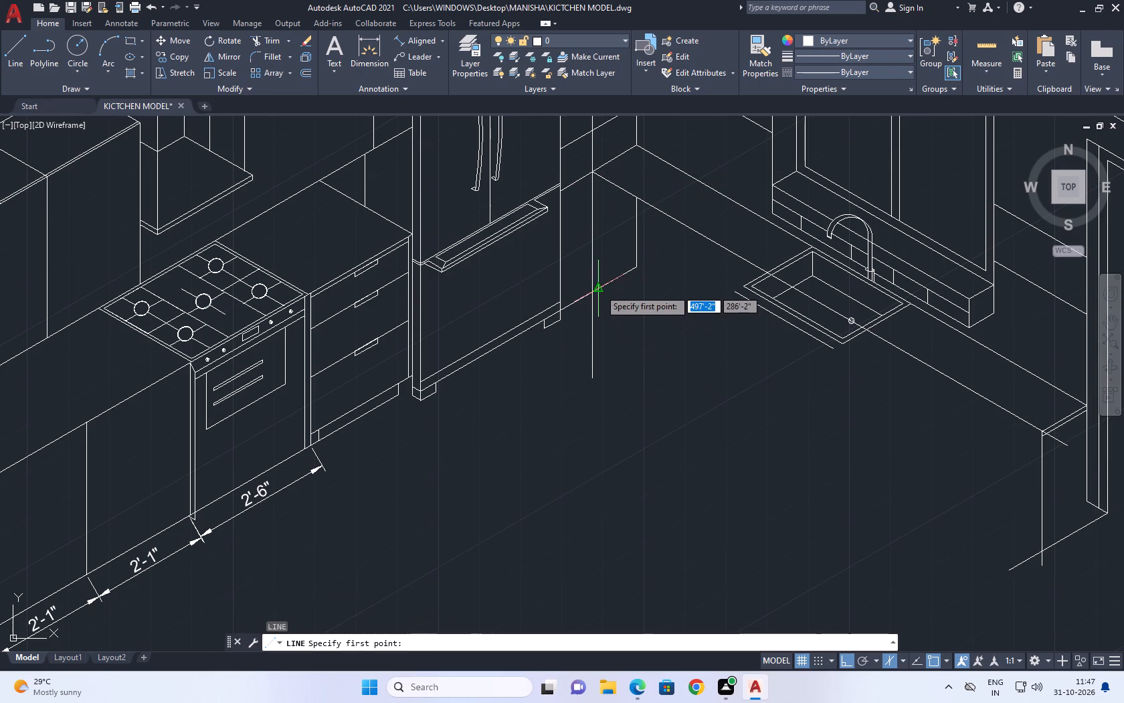
pyautogui.click(591, 294)
pyautogui.moveTo(853, 391); pyautogui.dragTo(754, 372, button='middle')
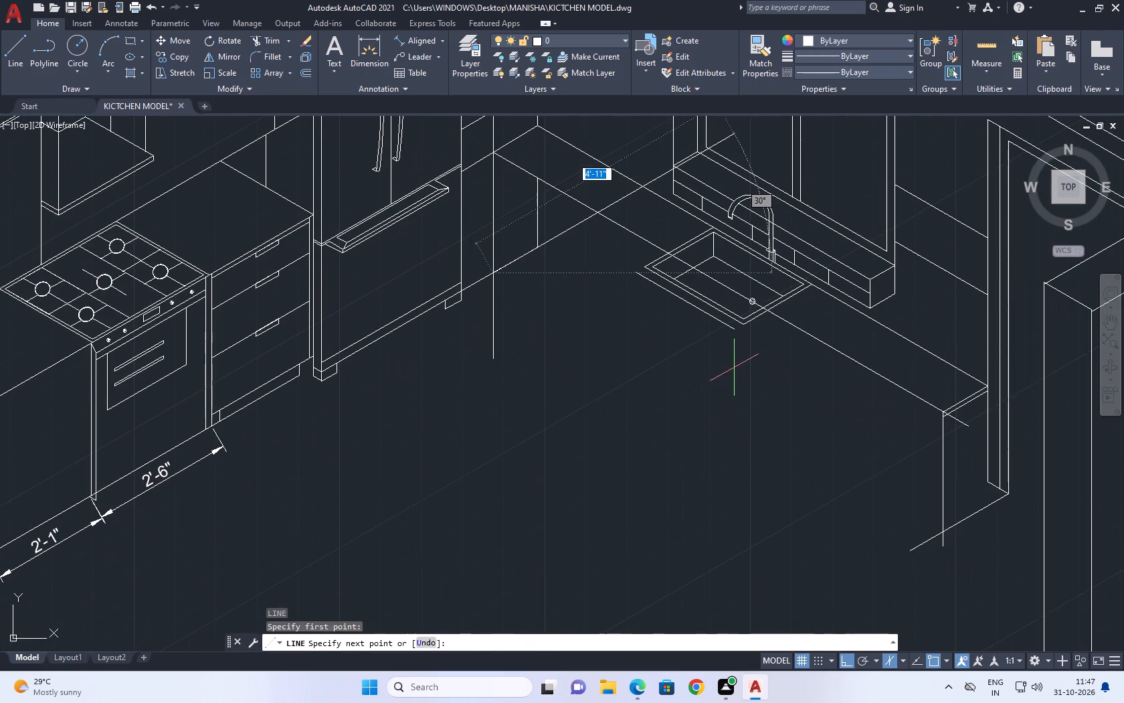
pyautogui.press('F5')
pyautogui.moveTo(899, 481); pyautogui.dragTo(717, 372, button='middle')
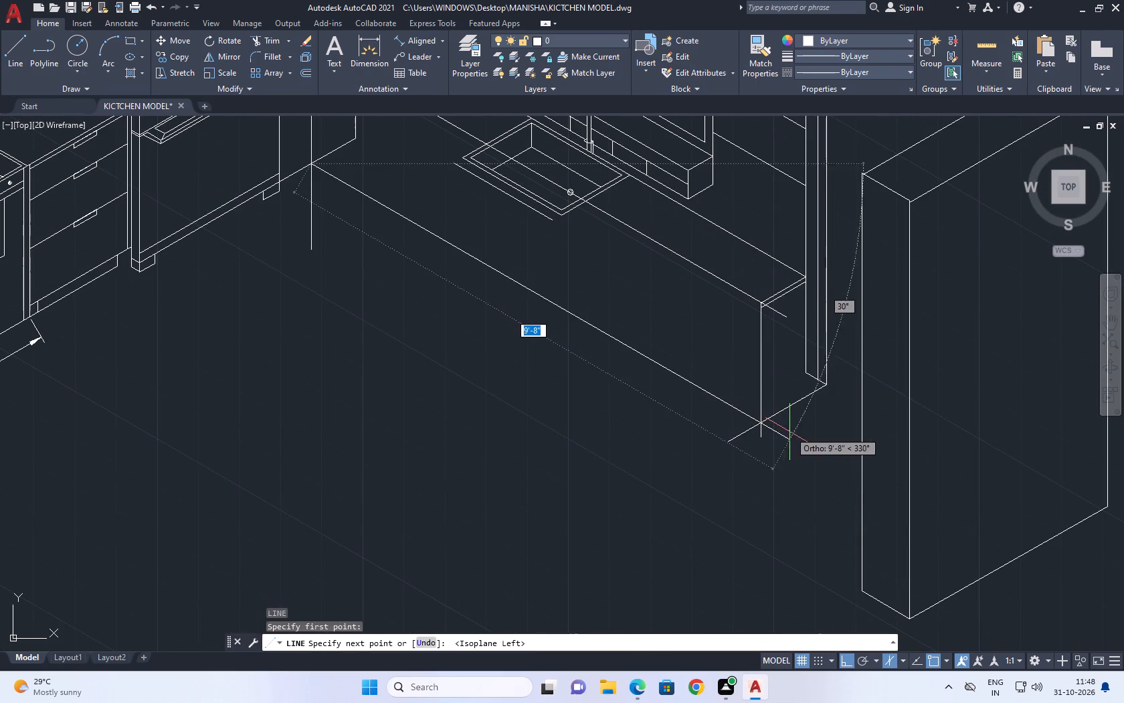
pyautogui.click(806, 442)
pyautogui.press('Escape')
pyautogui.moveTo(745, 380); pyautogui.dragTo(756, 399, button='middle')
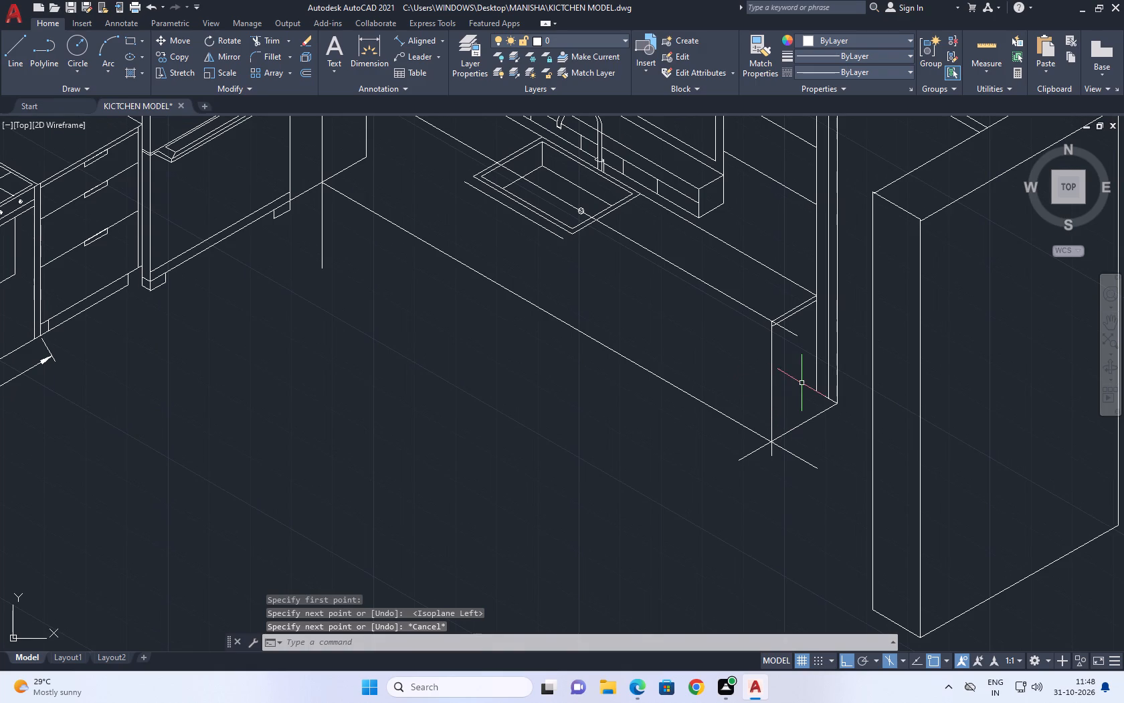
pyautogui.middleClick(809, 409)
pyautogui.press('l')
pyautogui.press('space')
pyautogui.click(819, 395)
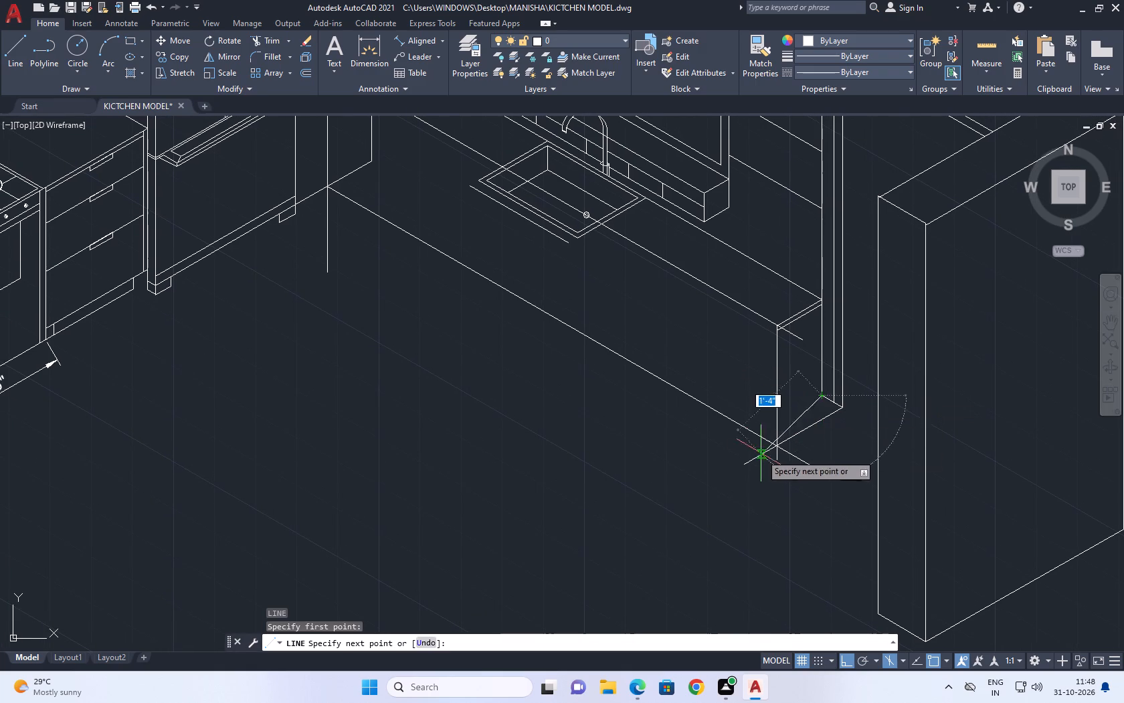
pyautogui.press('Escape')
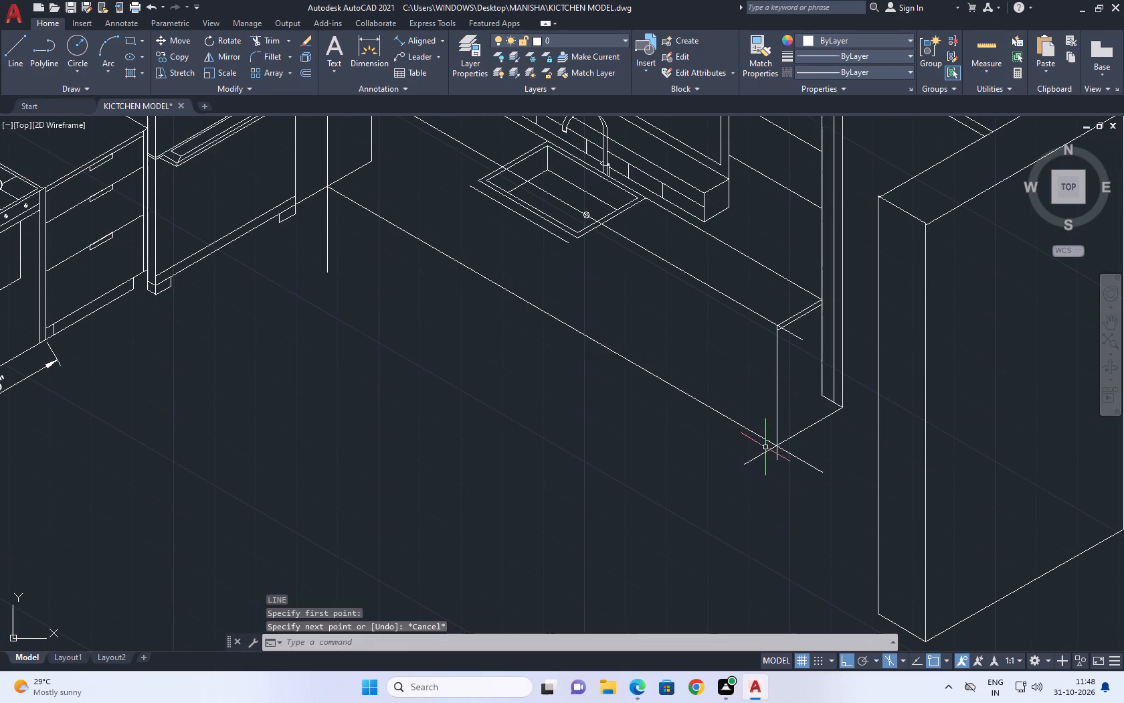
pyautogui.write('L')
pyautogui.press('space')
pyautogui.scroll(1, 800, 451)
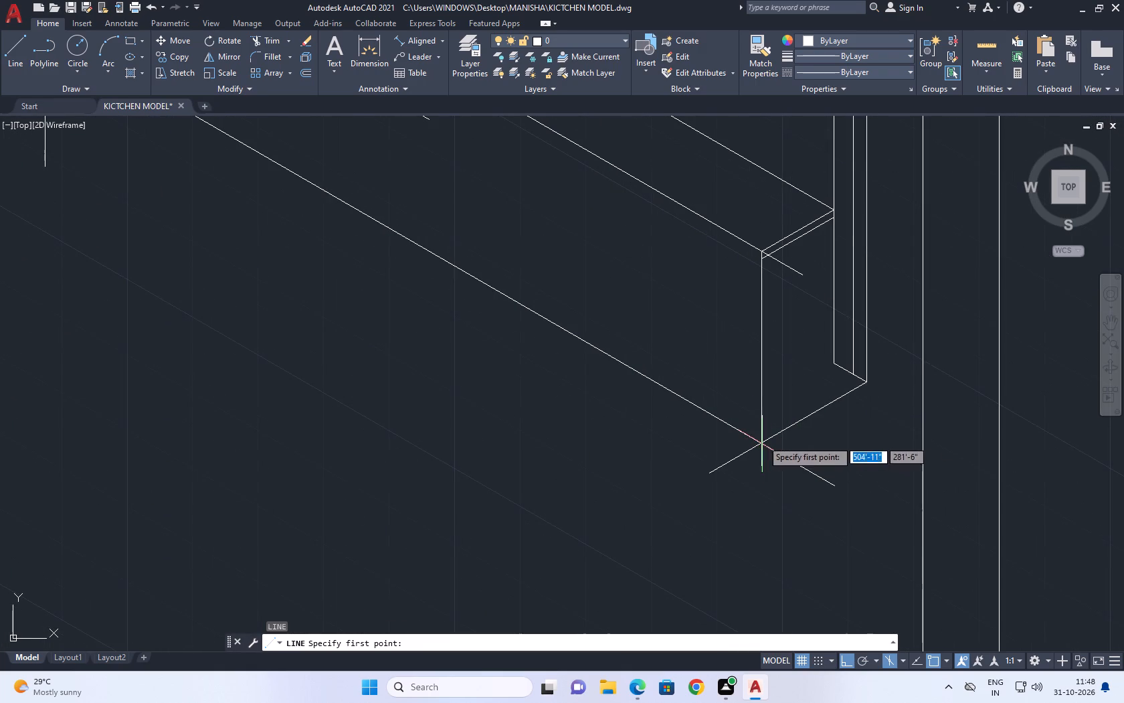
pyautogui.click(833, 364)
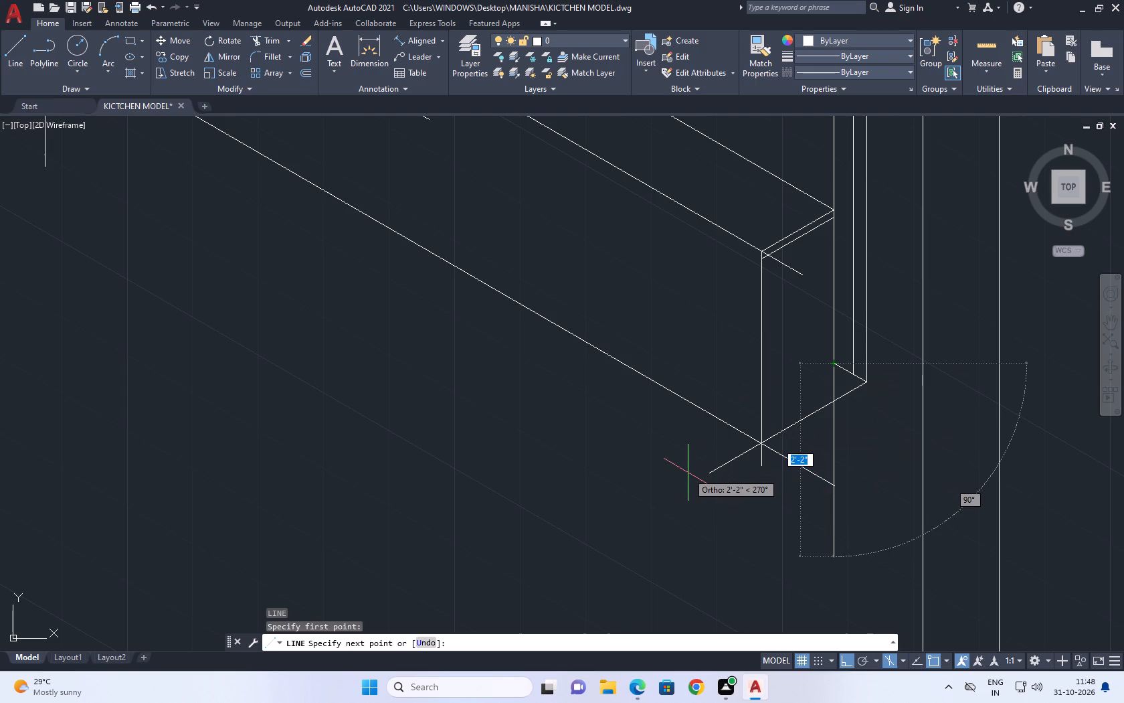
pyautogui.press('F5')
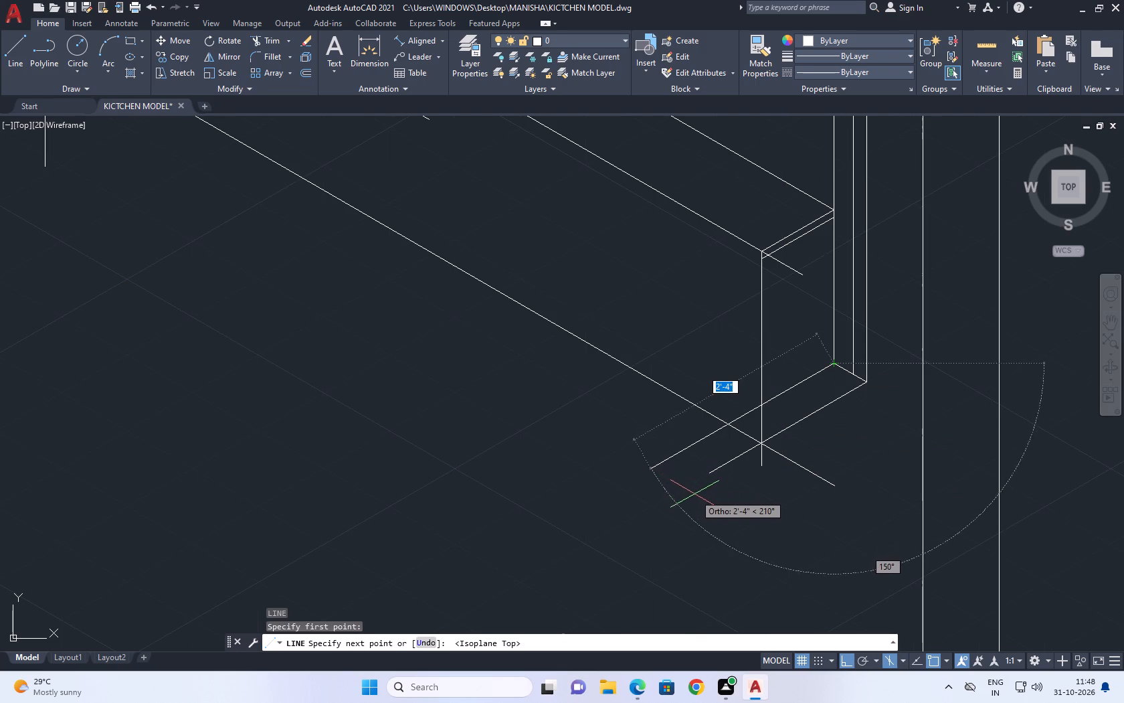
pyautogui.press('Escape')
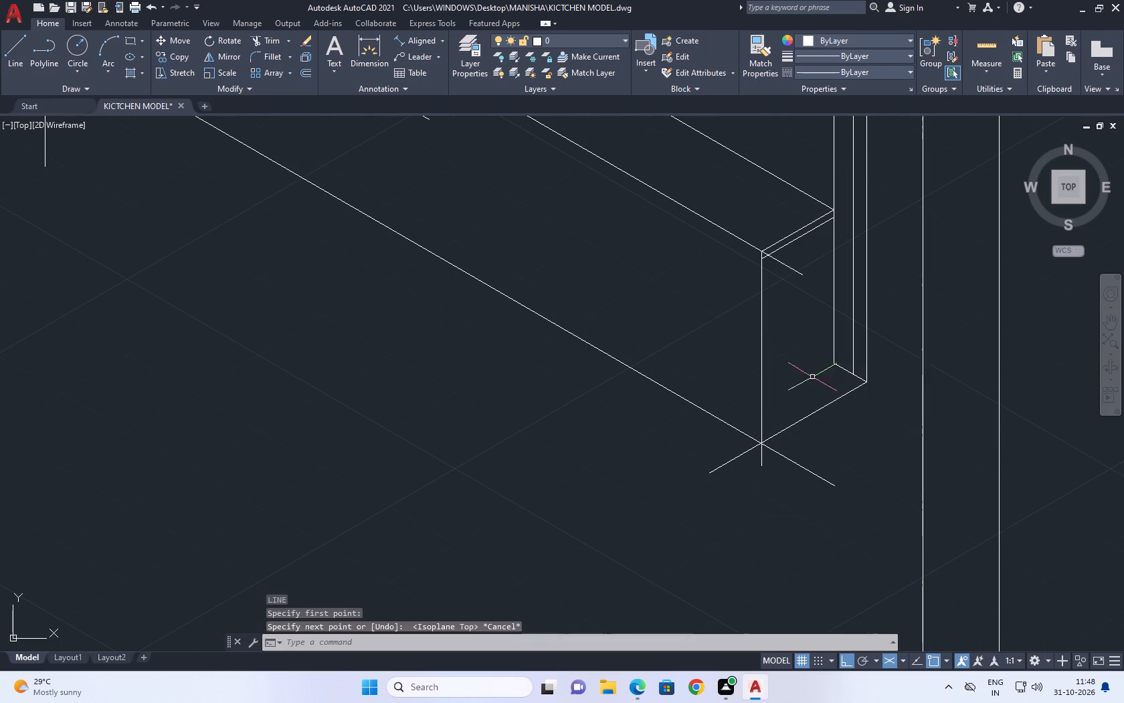
# Trim the line ends overrunning the sink counter's bottom front corner at the end near the doorway.
pyautogui.moveTo(828, 415); pyautogui.dragTo(836, 440, button='middle')
pyautogui.write('TR')
pyautogui.press('space')
pyautogui.moveTo(846, 493); pyautogui.dragTo(798, 495)
pyautogui.moveTo(666, 478); pyautogui.dragTo(685, 479)
pyautogui.click(781, 481)
# Trim the sink counter's top front line where it runs past the end corner near the doorway.
pyautogui.scroll(-2, 812, 478)
pyautogui.scroll(2, 812, 399)
pyautogui.click(814, 416)
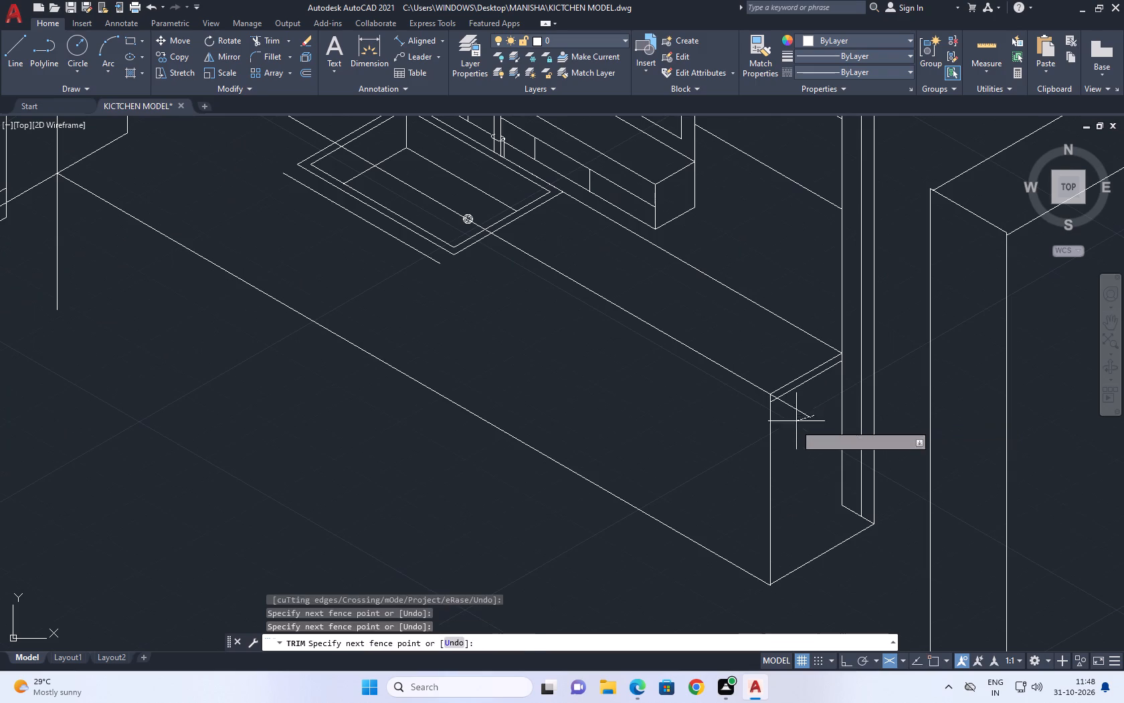
pyautogui.click(795, 431)
pyautogui.scroll(2, 789, 392)
pyautogui.click(803, 425)
pyautogui.click(779, 451)
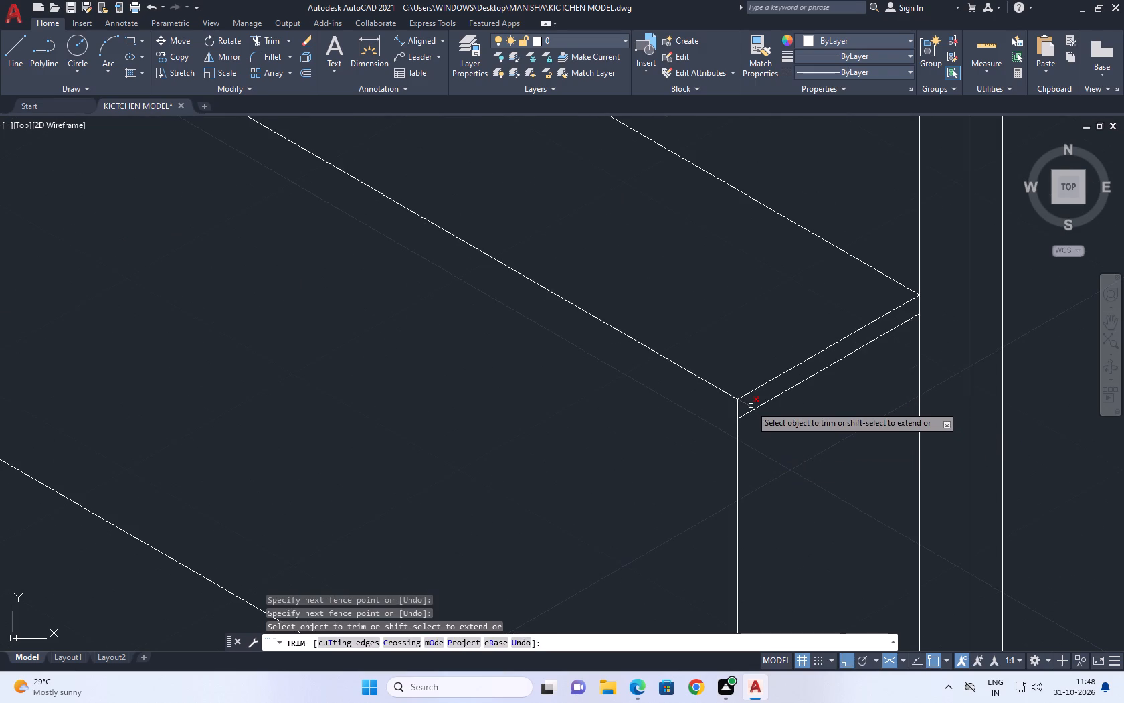
pyautogui.click(750, 406)
pyautogui.scroll(-5, 769, 392)
pyautogui.press('Escape')
# Scale the sink basin lines, drain and front line to about half size from the midpoint of the sink's back edge.
pyautogui.moveTo(722, 352); pyautogui.dragTo(768, 432, button='middle')
pyautogui.scroll(2, 707, 392)
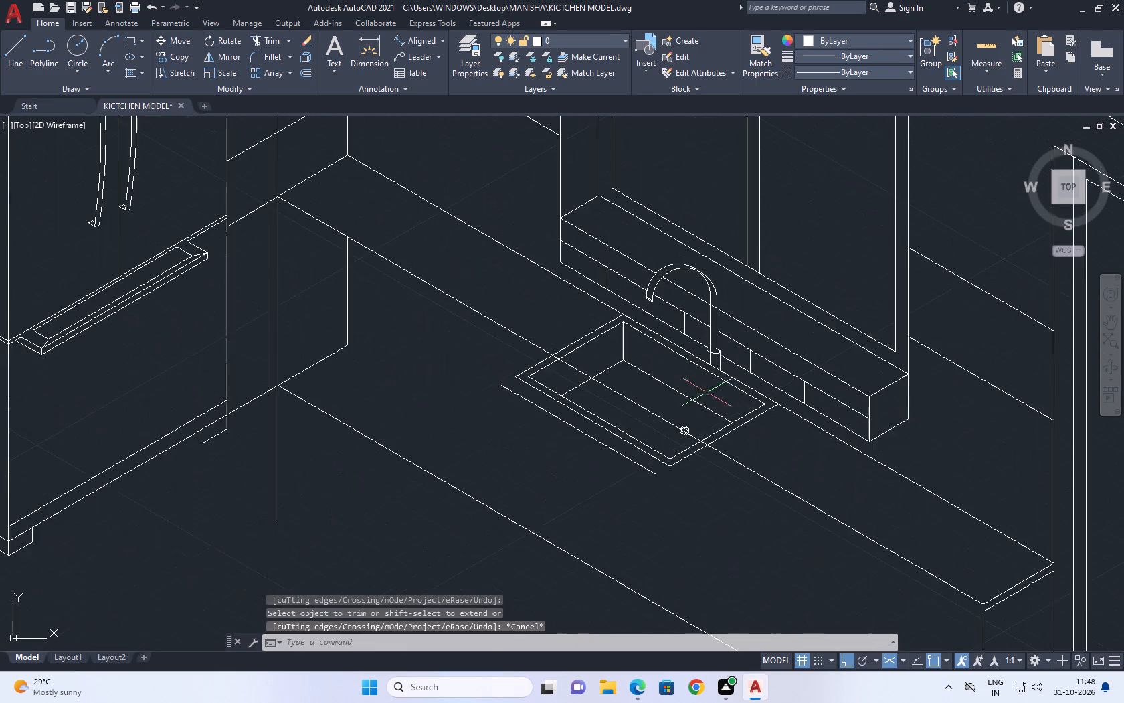
pyautogui.scroll(1, 729, 414)
pyautogui.click(754, 439)
pyautogui.click(718, 398)
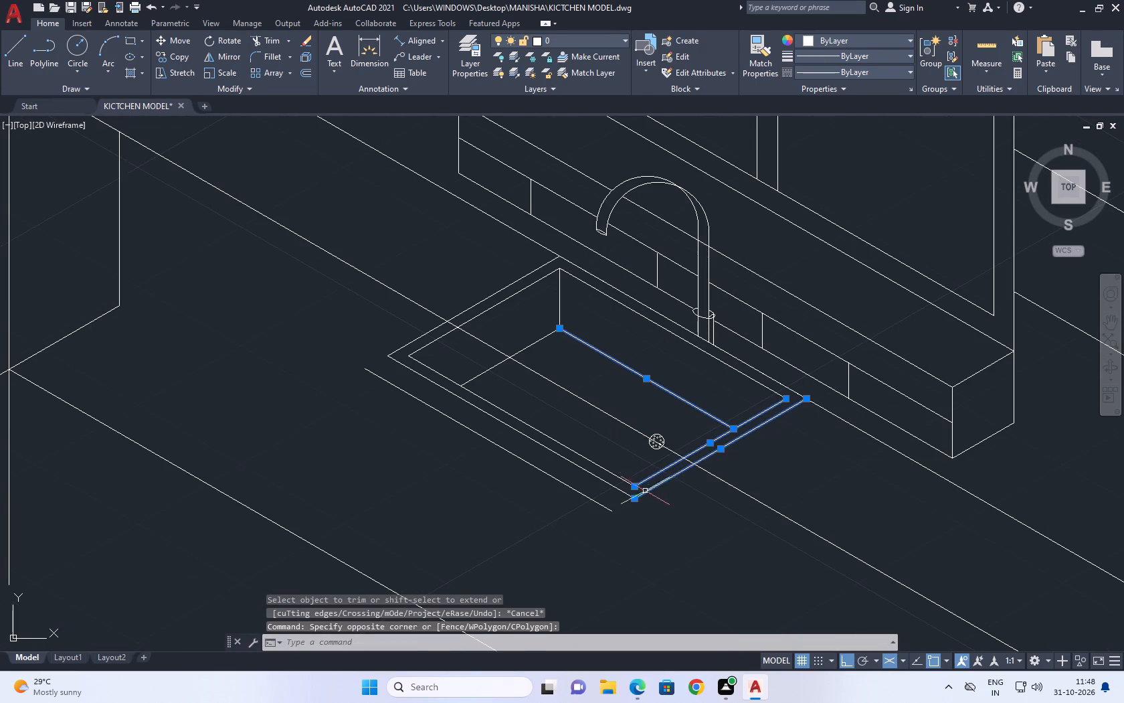
pyautogui.click(646, 493)
pyautogui.moveTo(598, 516); pyautogui.dragTo(594, 503)
pyautogui.click(526, 417)
pyautogui.scroll(2, 442, 323)
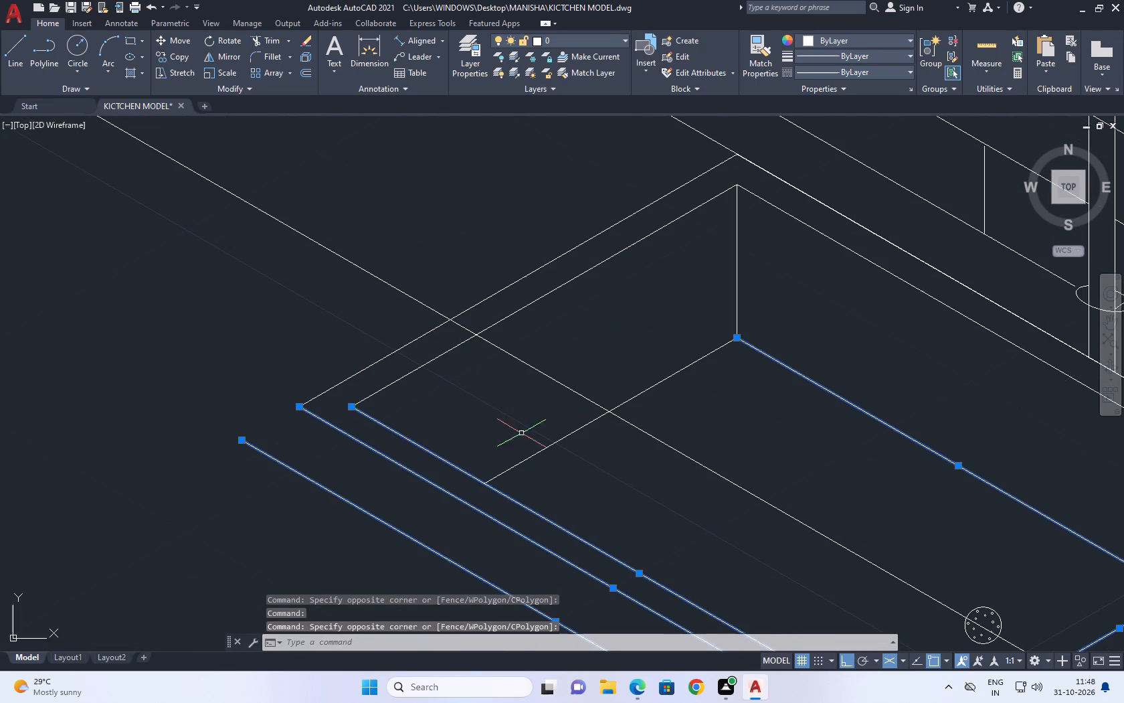
pyautogui.click(567, 481)
pyautogui.click(450, 421)
pyautogui.click(407, 390)
pyautogui.click(337, 364)
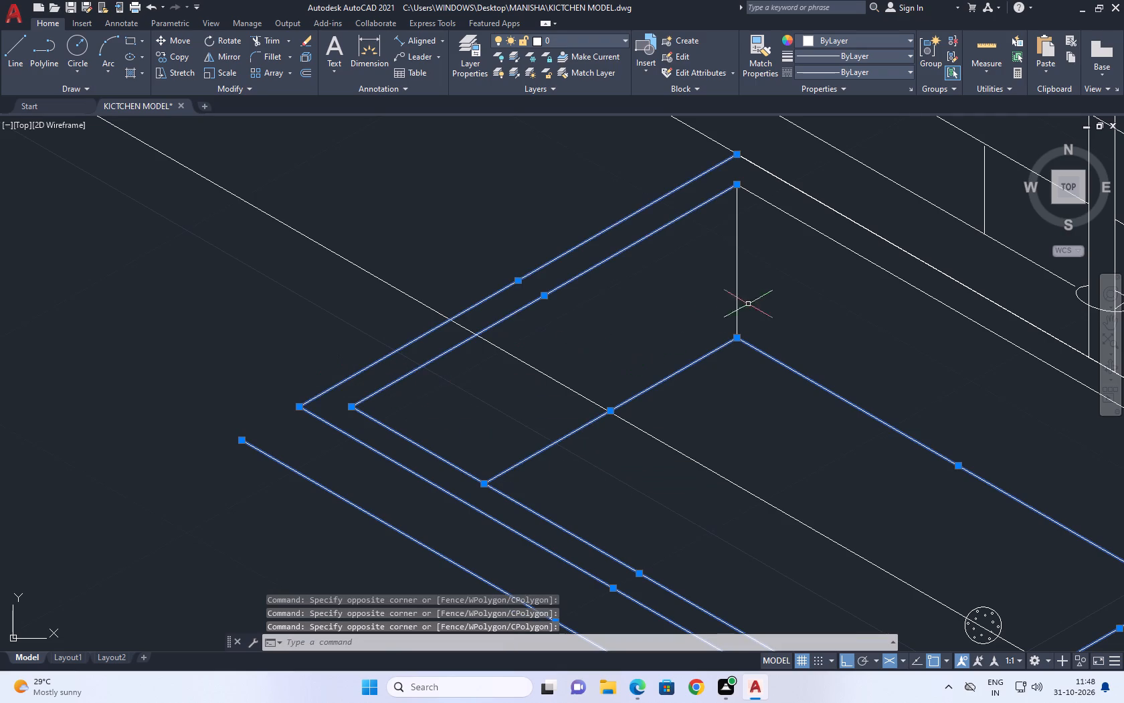
pyautogui.click(763, 306)
pyautogui.click(680, 248)
pyautogui.click(831, 239)
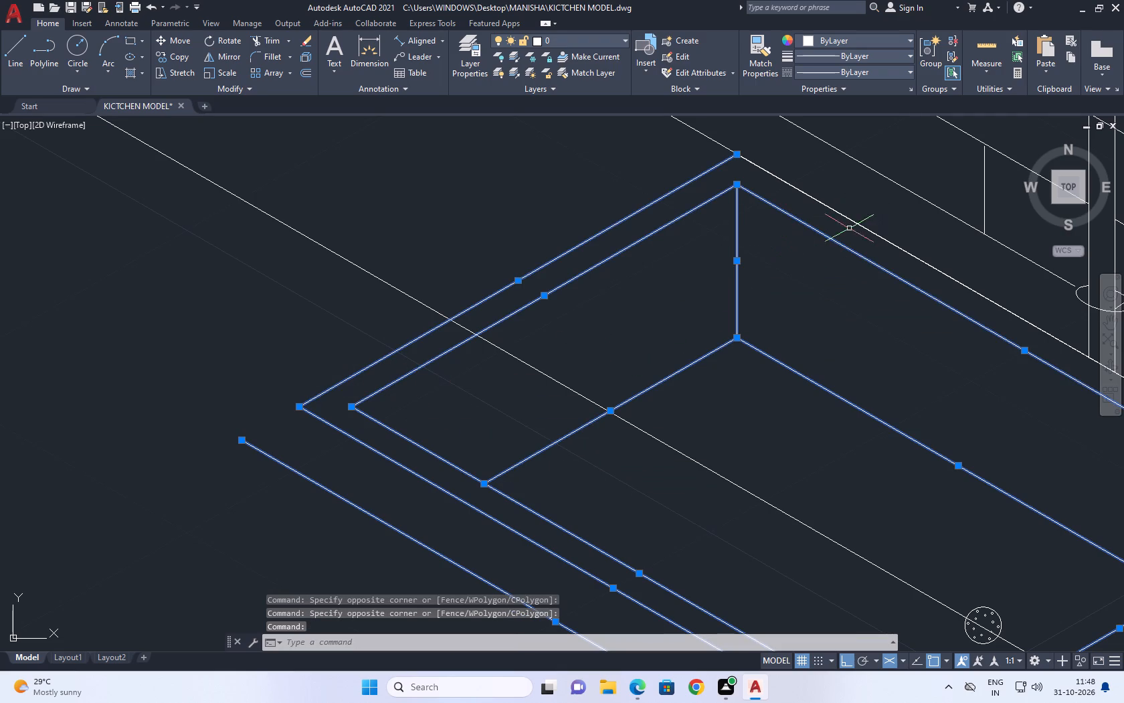
pyautogui.scroll(-3, 826, 219)
pyautogui.click(830, 219)
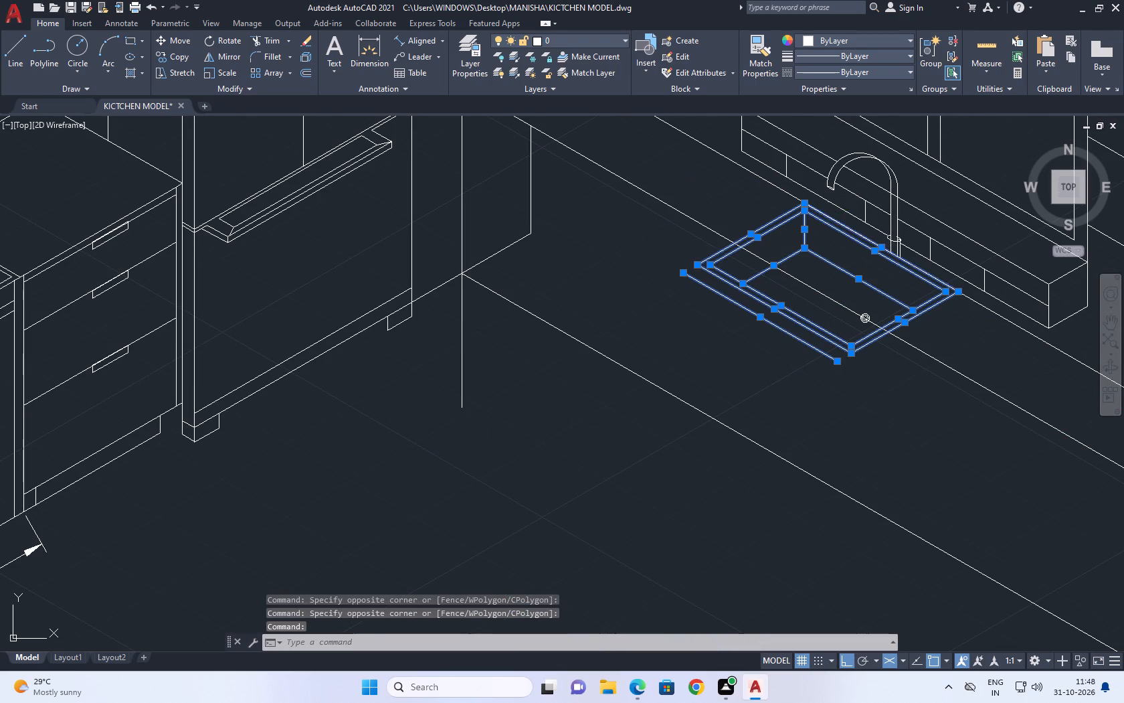
pyautogui.scroll(2, 844, 310)
pyautogui.click(840, 271)
pyautogui.click(910, 374)
pyautogui.scroll(-2, 737, 339)
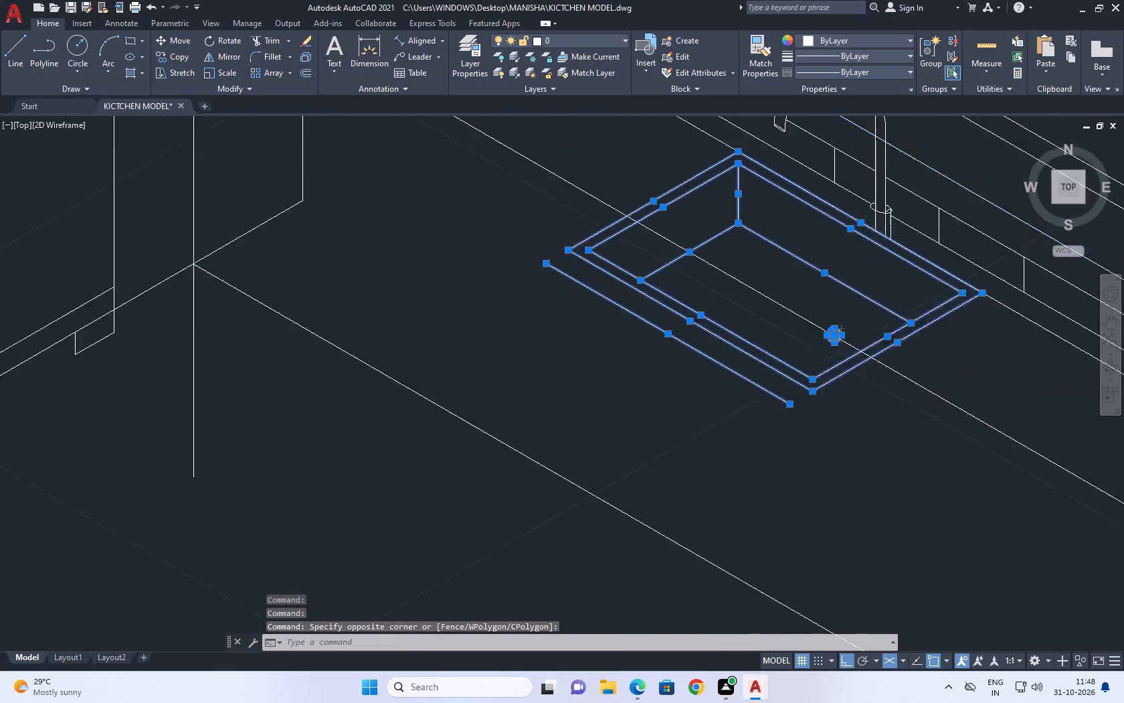
pyautogui.moveTo(729, 291); pyautogui.dragTo(736, 302, button='middle')
pyautogui.write('SV')
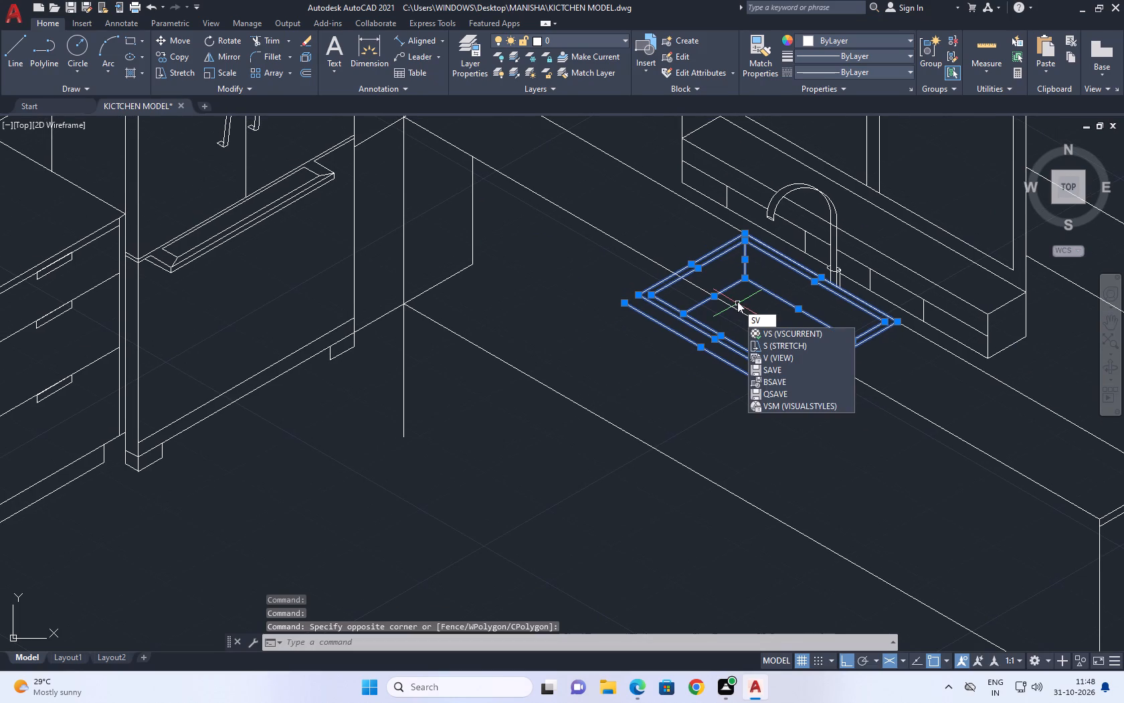
pyautogui.press('BackSpace')
pyautogui.write('C')
pyautogui.press('space')
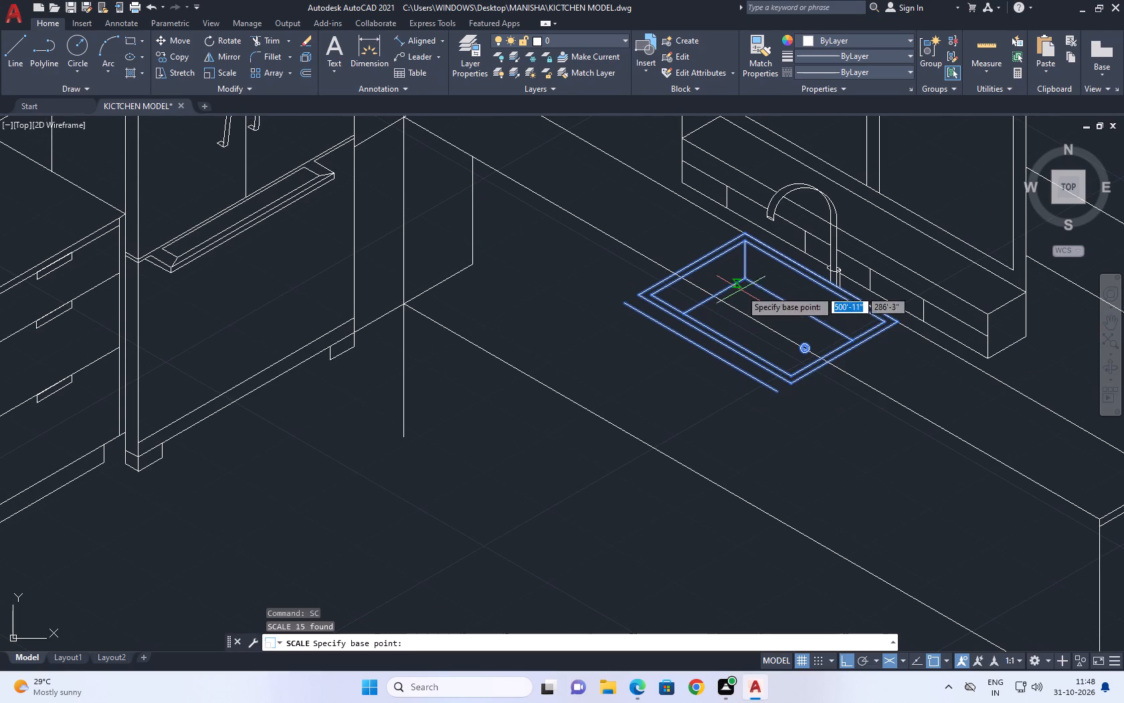
pyautogui.scroll(2, 820, 280)
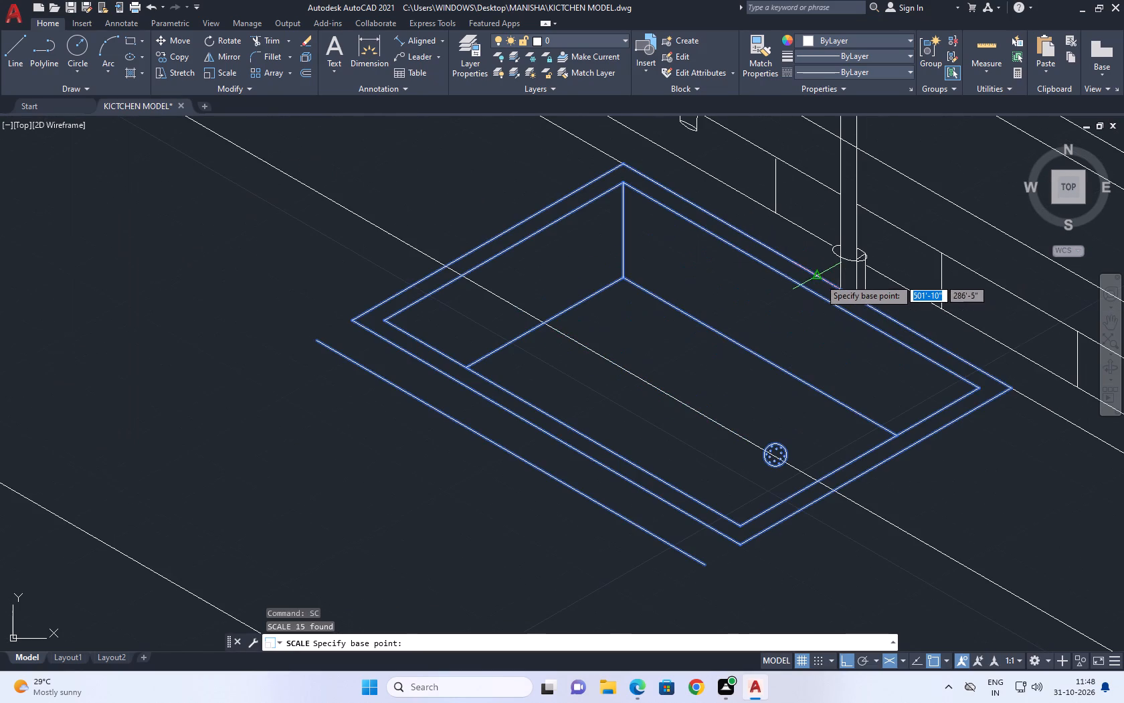
pyautogui.click(812, 275)
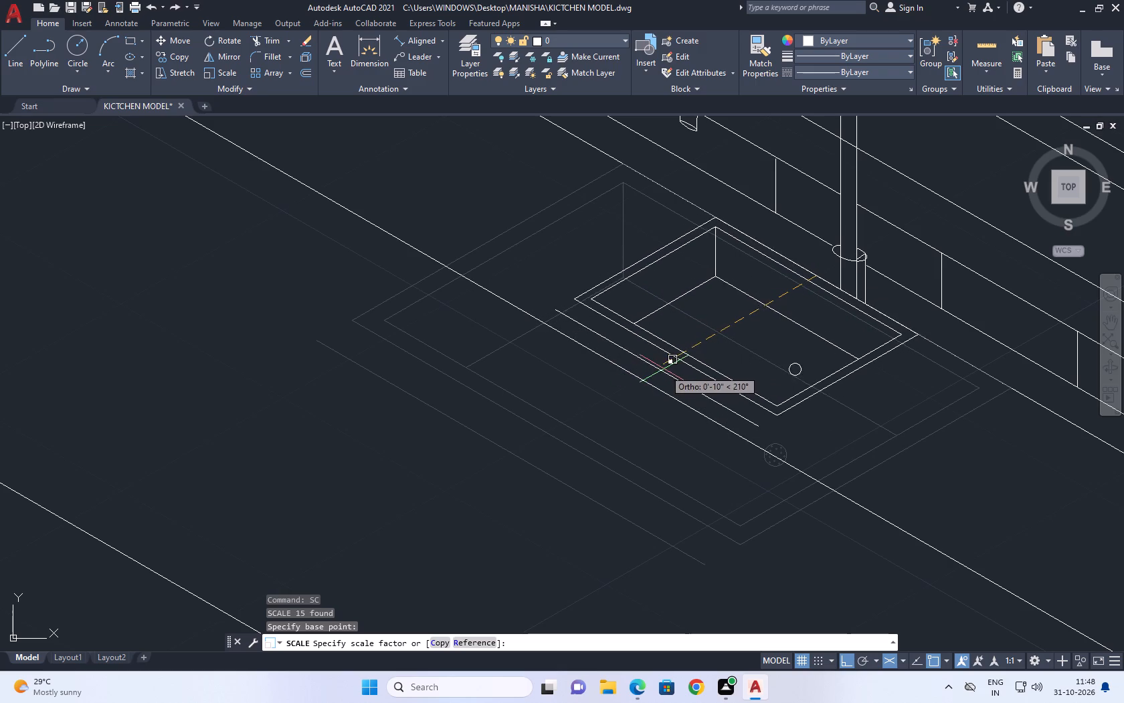
pyautogui.click(664, 367)
# Delete the loose line running parallel to the sink's front edge.
pyautogui.scroll(-2, 767, 342)
pyautogui.scroll(2, 740, 364)
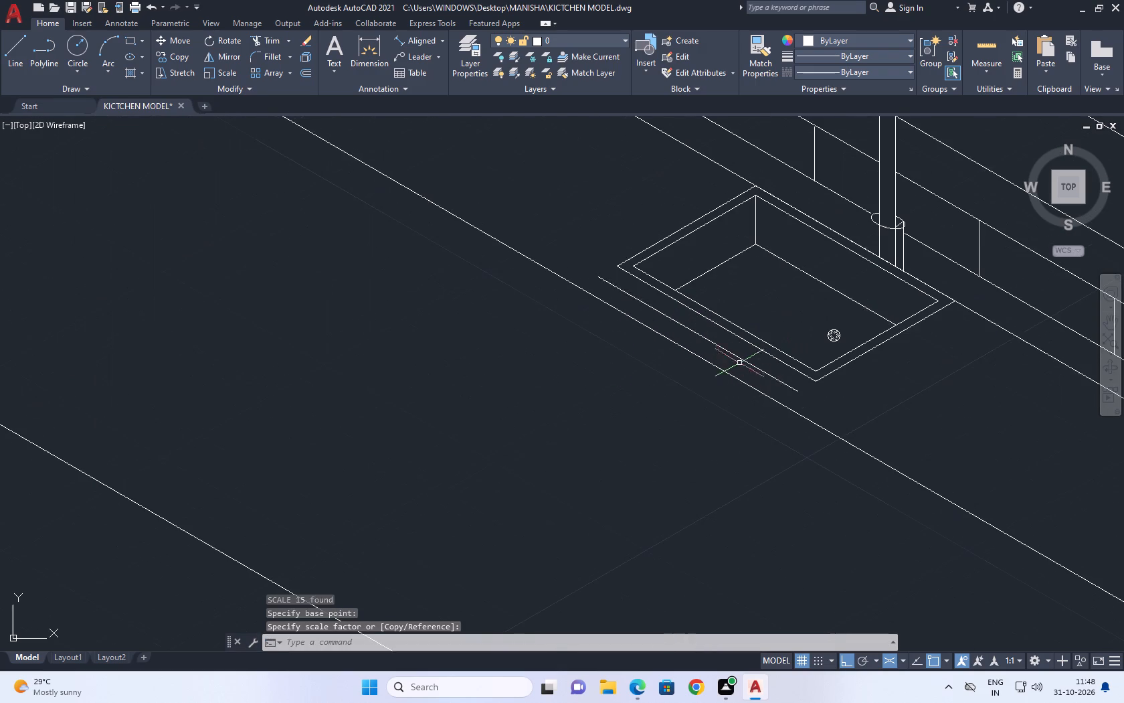
pyautogui.click(740, 358)
pyautogui.moveTo(702, 379); pyautogui.dragTo(826, 388, button='middle')
pyautogui.press('Delete')
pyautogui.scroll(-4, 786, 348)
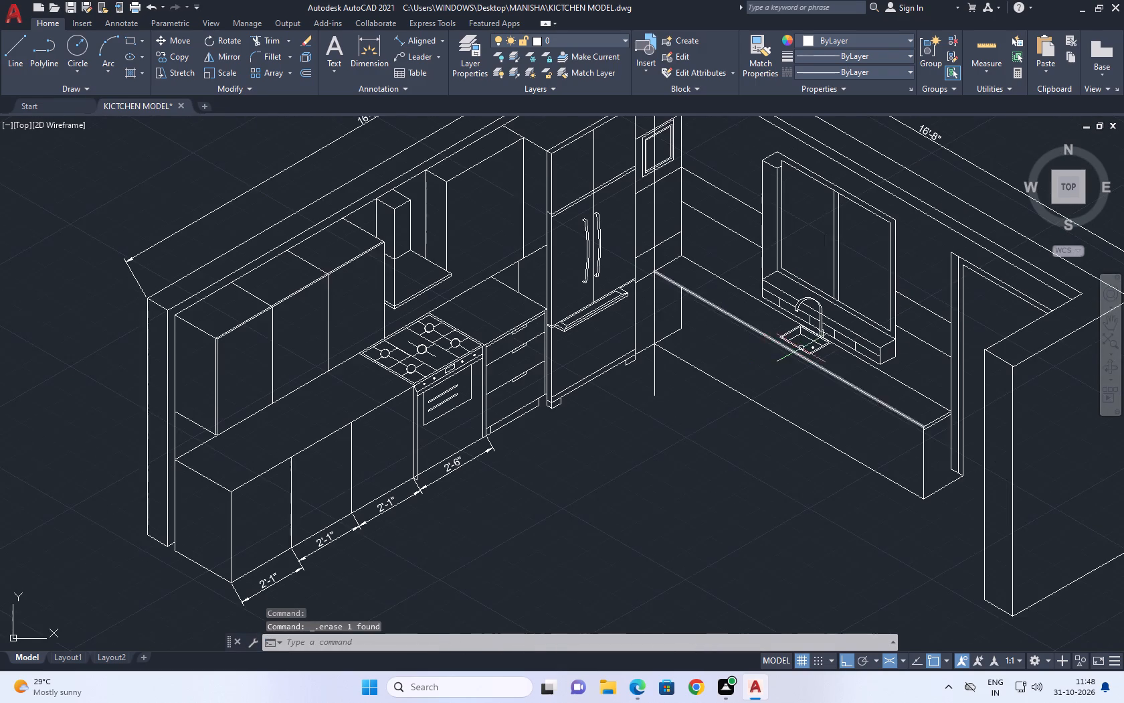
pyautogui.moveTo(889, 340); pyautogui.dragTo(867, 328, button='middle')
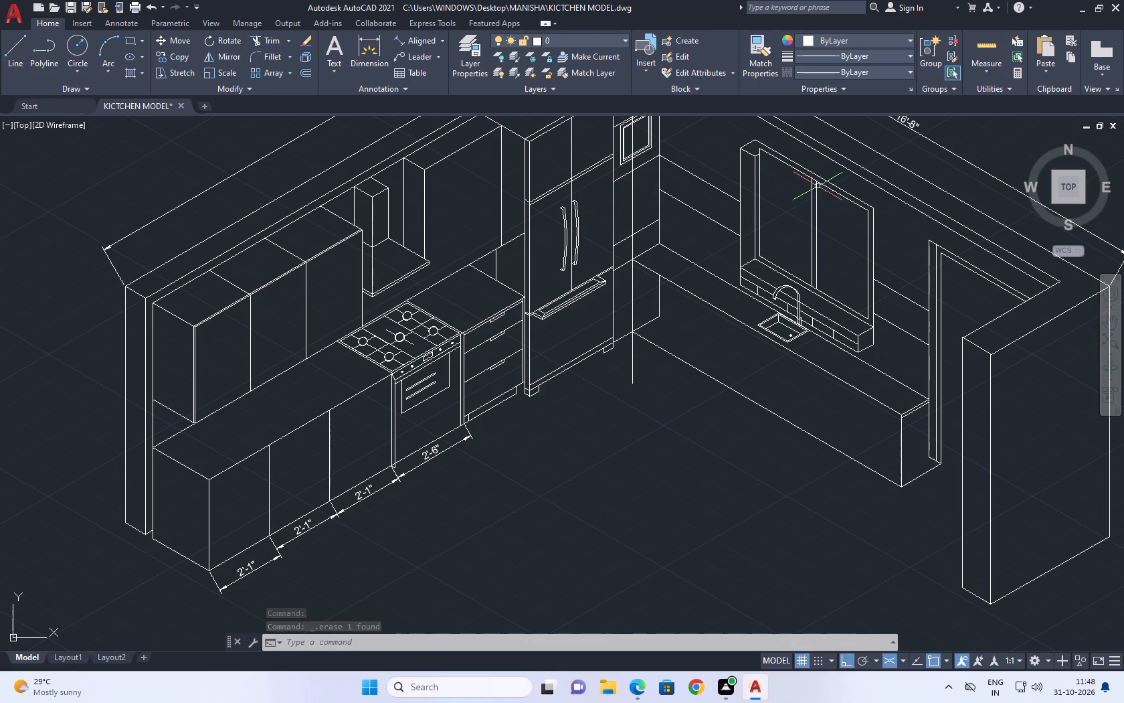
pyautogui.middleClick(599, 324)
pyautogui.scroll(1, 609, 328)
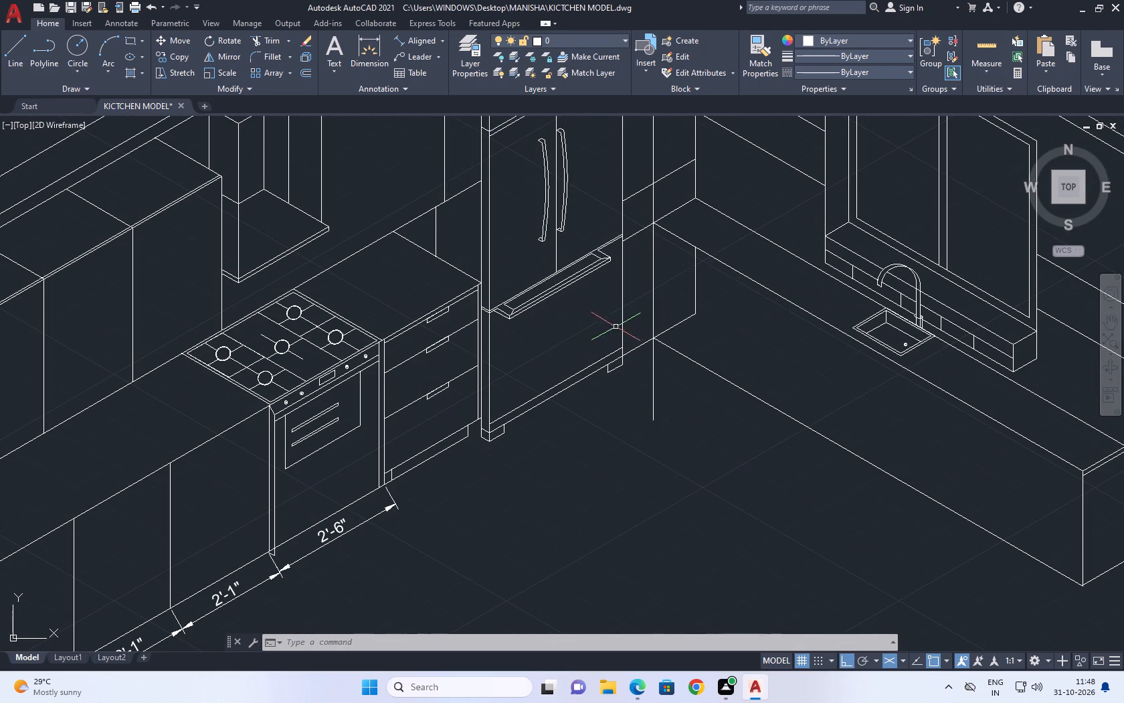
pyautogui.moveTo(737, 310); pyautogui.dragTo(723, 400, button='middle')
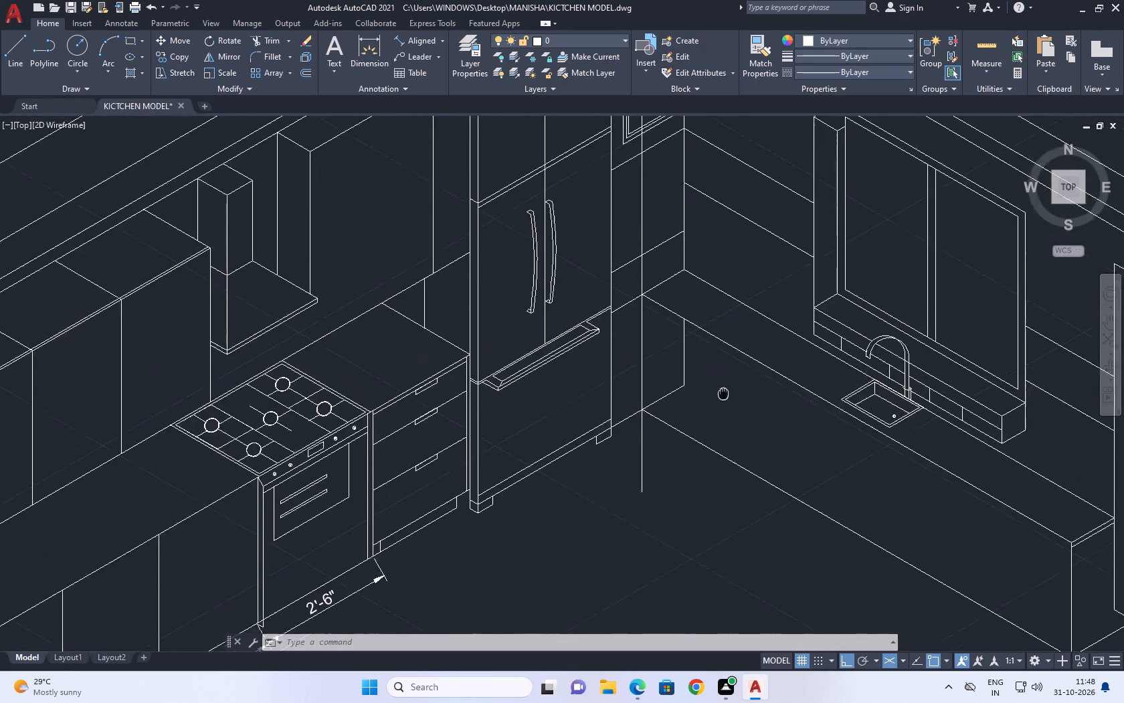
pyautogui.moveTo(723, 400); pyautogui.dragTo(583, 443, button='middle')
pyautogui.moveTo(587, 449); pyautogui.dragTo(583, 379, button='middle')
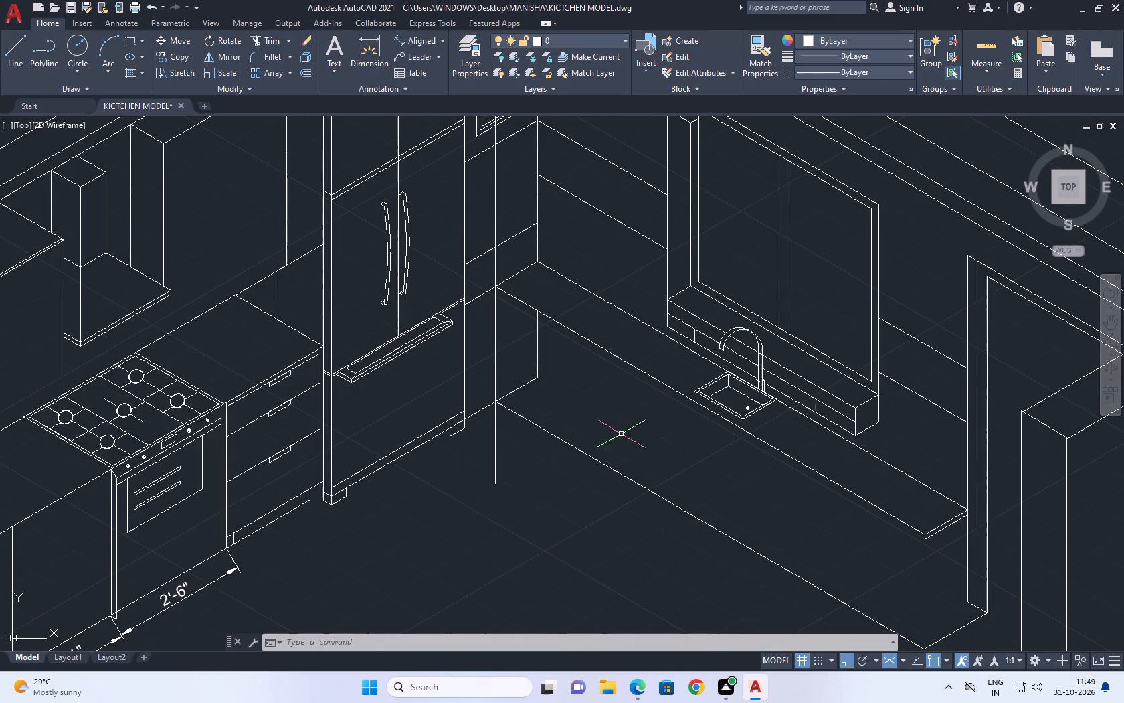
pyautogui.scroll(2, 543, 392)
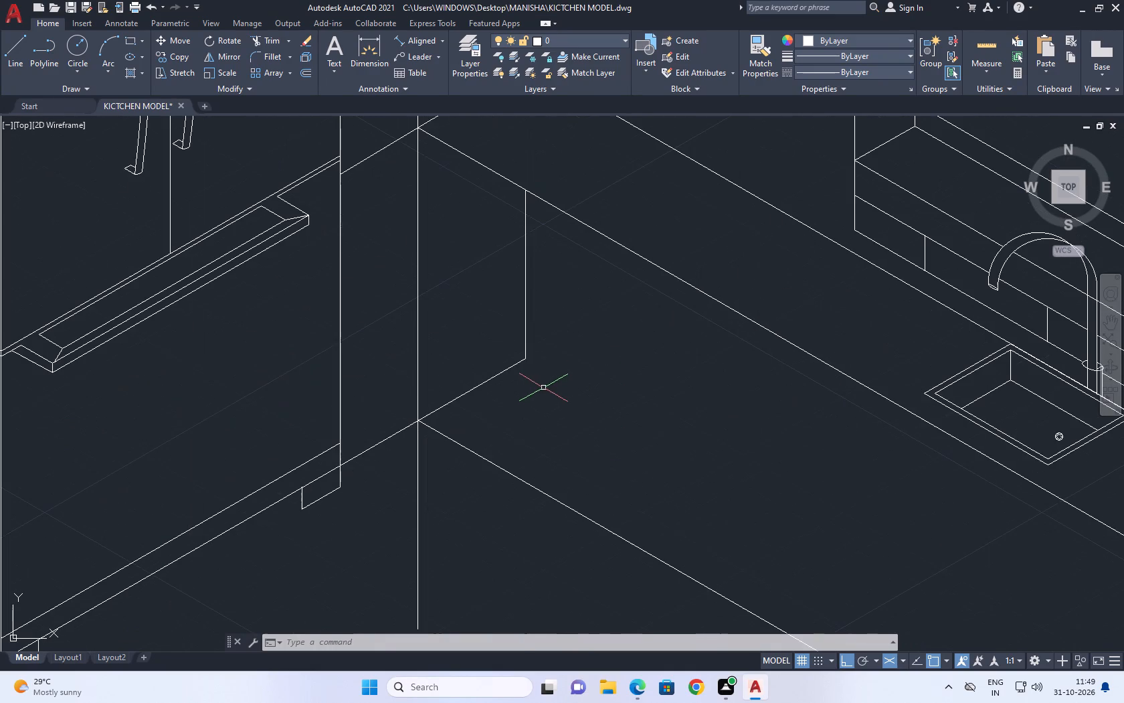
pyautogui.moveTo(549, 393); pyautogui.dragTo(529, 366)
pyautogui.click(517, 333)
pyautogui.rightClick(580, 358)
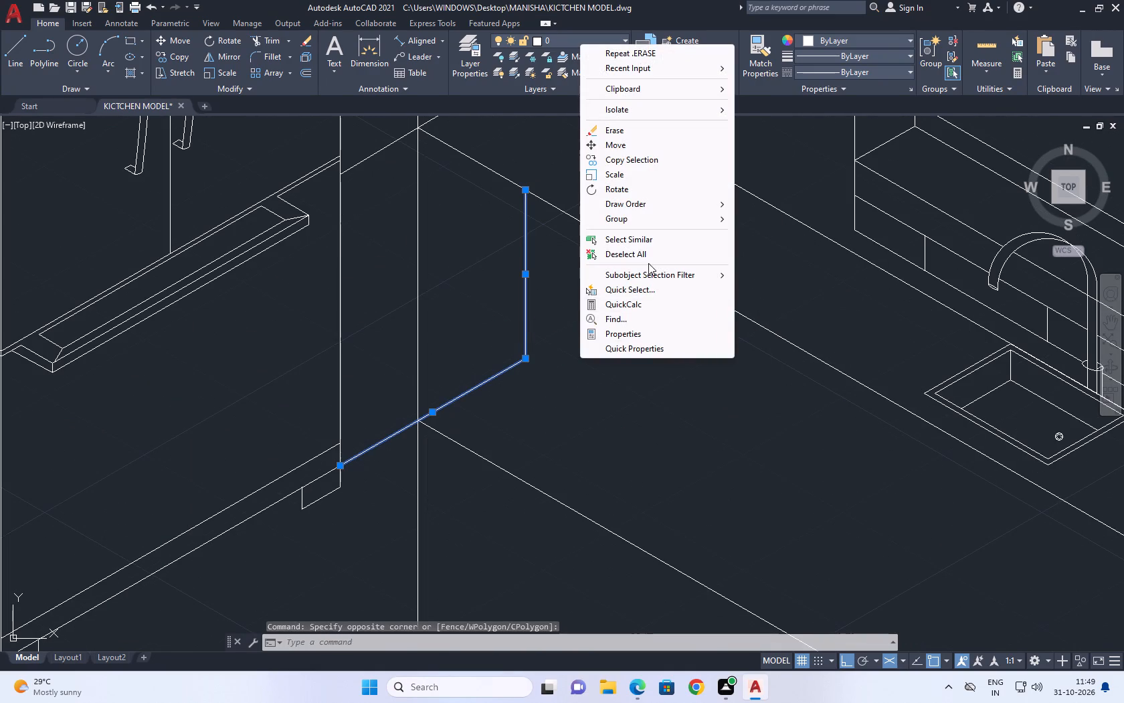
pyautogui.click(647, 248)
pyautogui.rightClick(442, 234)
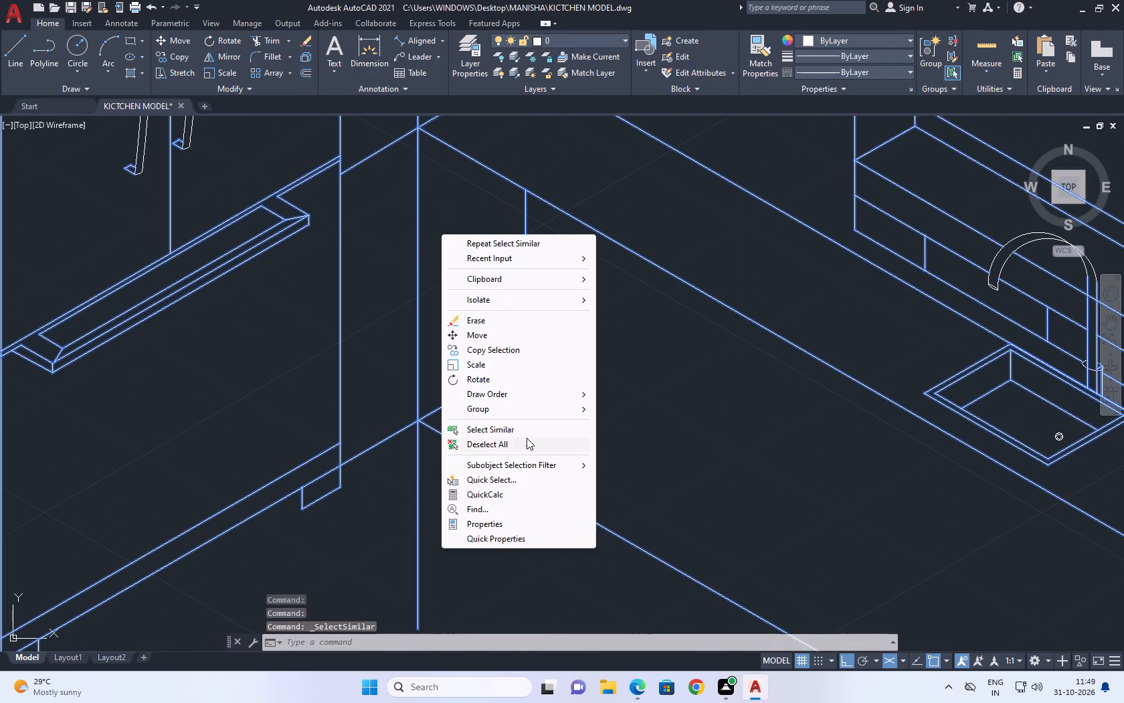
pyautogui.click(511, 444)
# Trim away the old corner vertical below the sink counter and the bottom line behind the counter's front face.
pyautogui.click(274, 37)
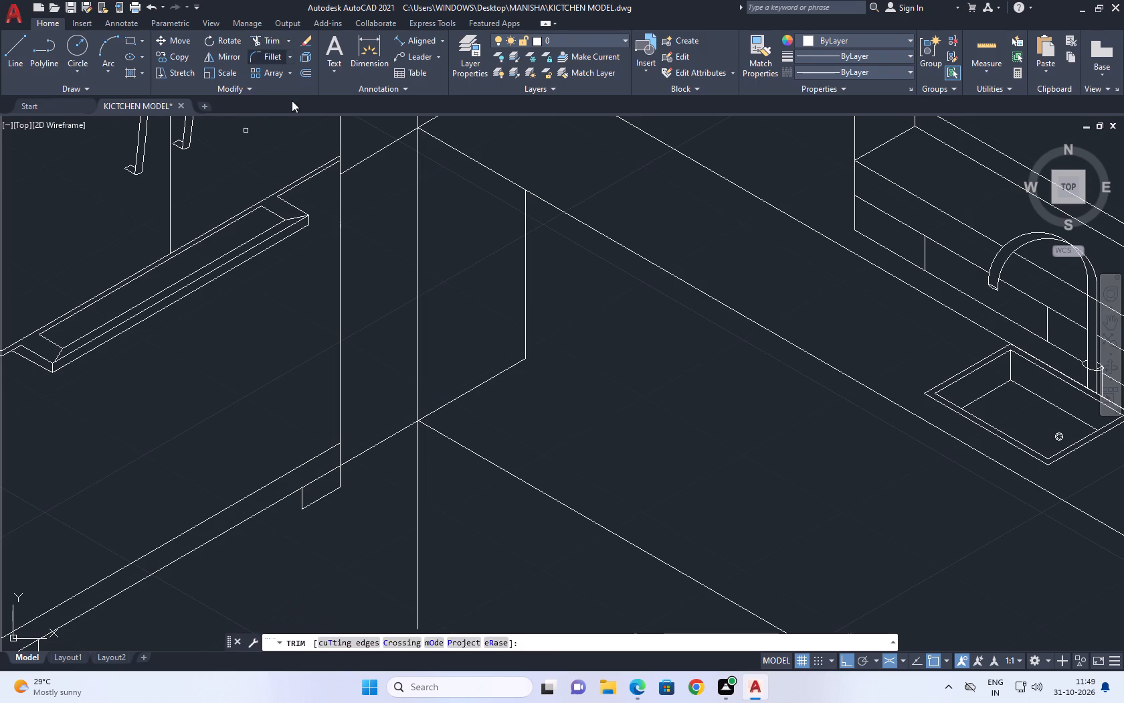
pyautogui.click(548, 295)
pyautogui.moveTo(504, 378); pyautogui.dragTo(502, 384)
# Trim the vertical stub hanging below the sink counter's bottom corner beside the refrigerator.
pyautogui.scroll(-2, 540, 361)
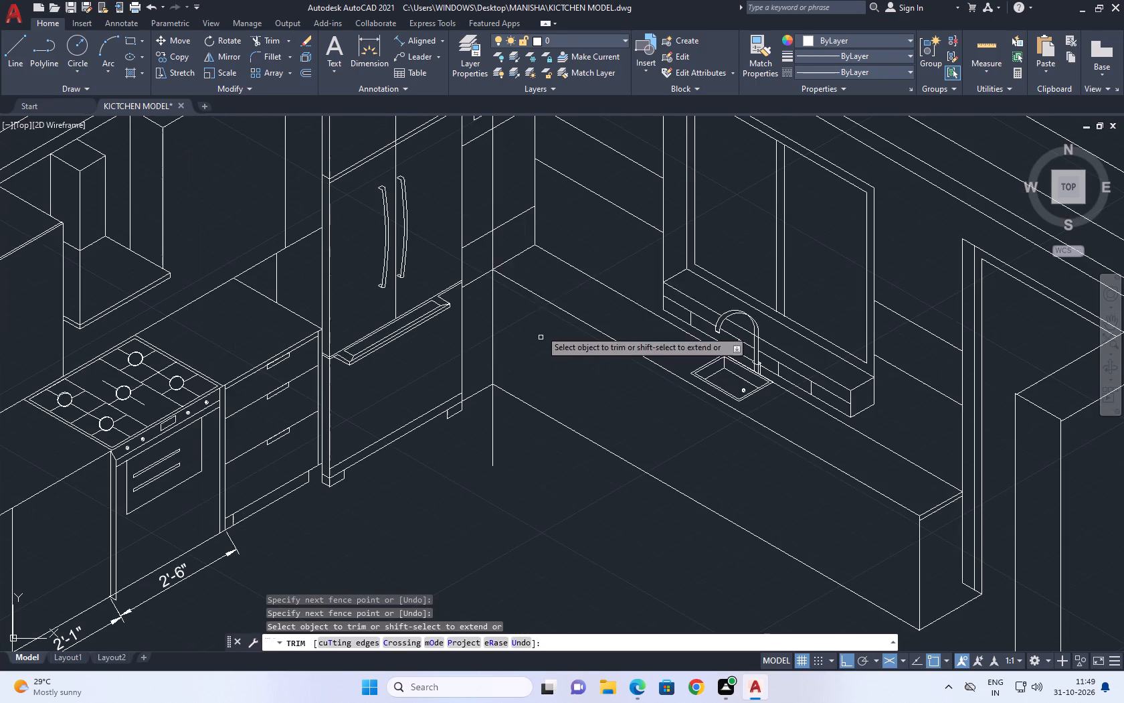
pyautogui.moveTo(510, 349); pyautogui.dragTo(514, 307, button='middle')
pyautogui.click(500, 360)
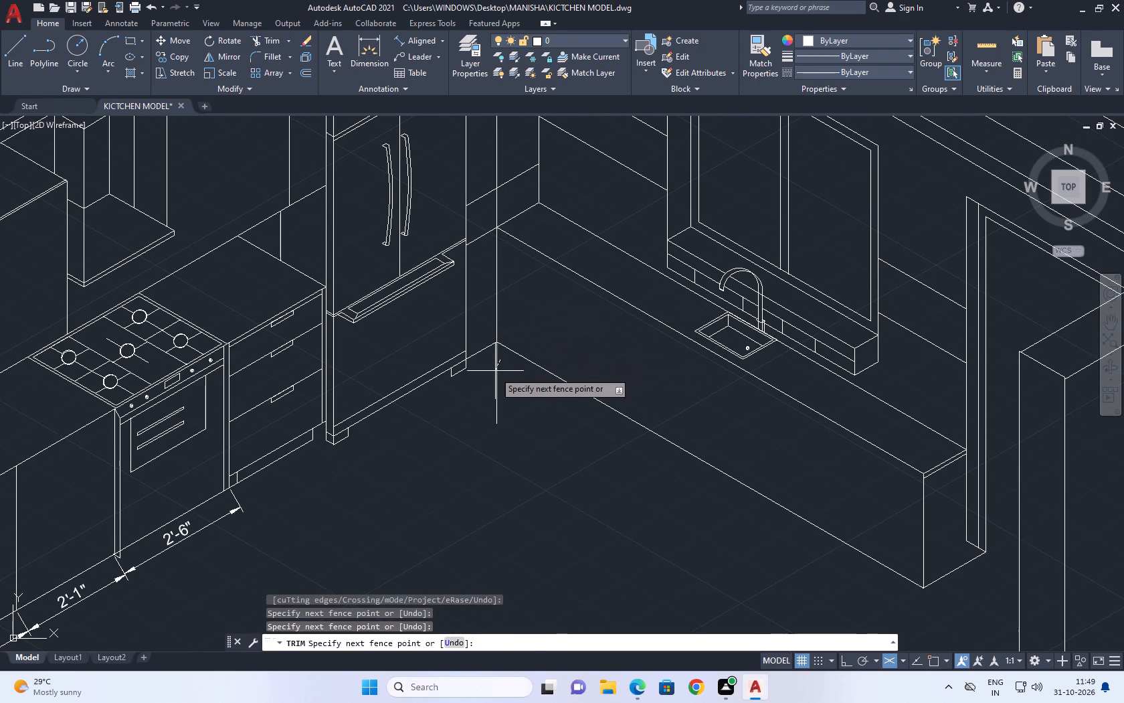
pyautogui.click(494, 372)
pyautogui.rightClick(541, 311)
pyautogui.click(587, 333)
# Trim the vertical line above the sink counter's front corner and the wall line just above the counter beside the refrigerator.
pyautogui.moveTo(511, 237); pyautogui.dragTo(522, 292, button='middle')
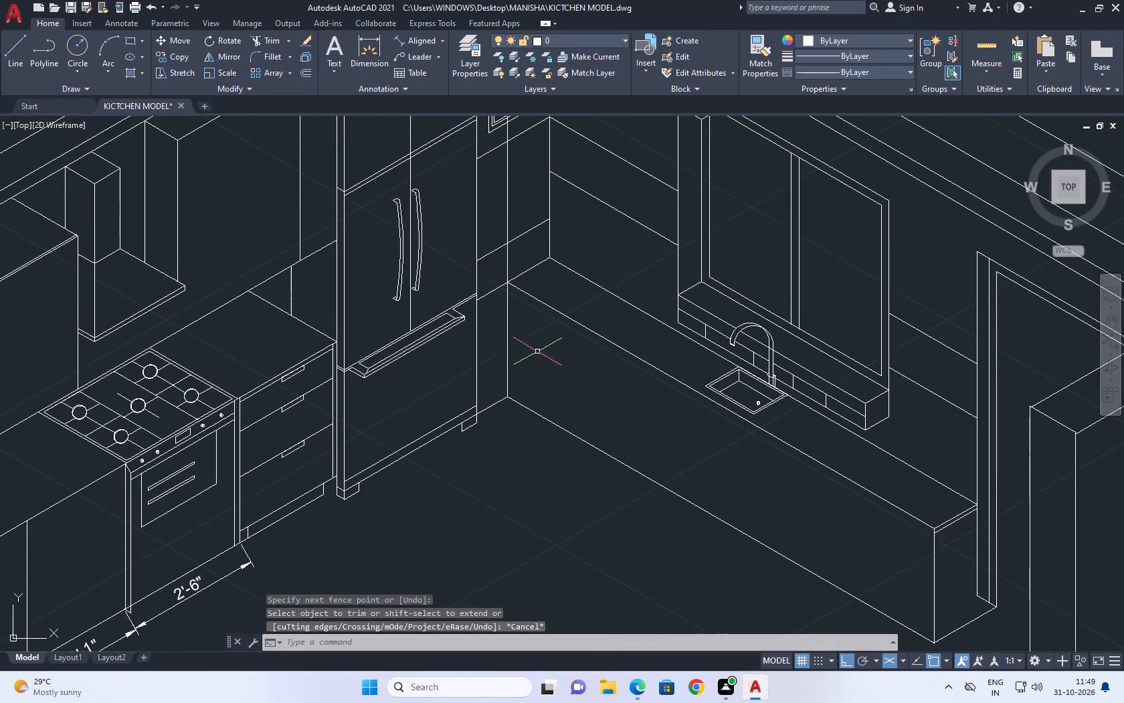
pyautogui.moveTo(520, 288); pyautogui.dragTo(534, 408, button='middle')
pyautogui.scroll(-1, 528, 309)
pyautogui.rightClick(598, 251)
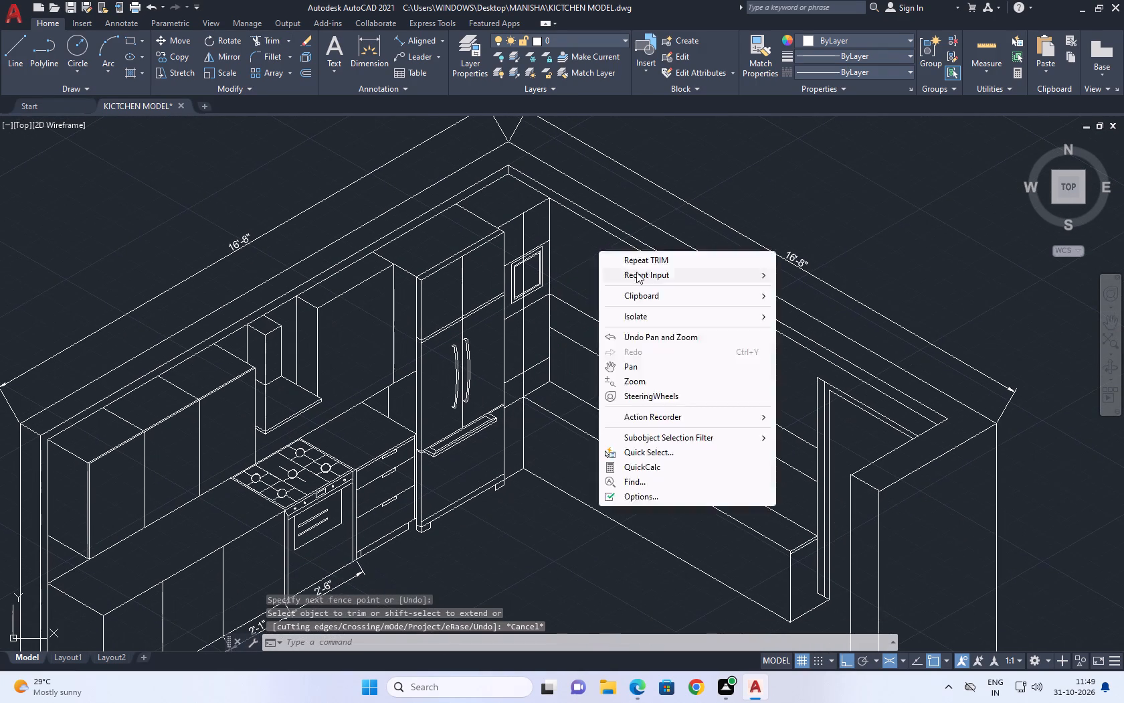
pyautogui.click(652, 258)
pyautogui.scroll(1, 515, 410)
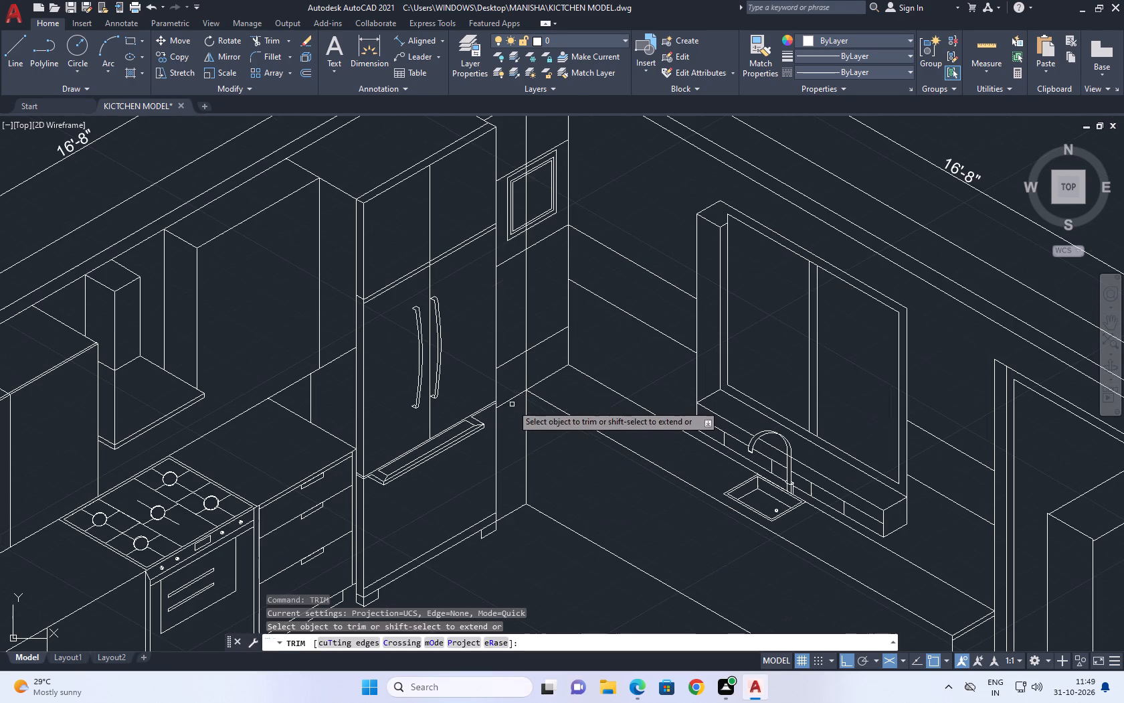
pyautogui.click(514, 402)
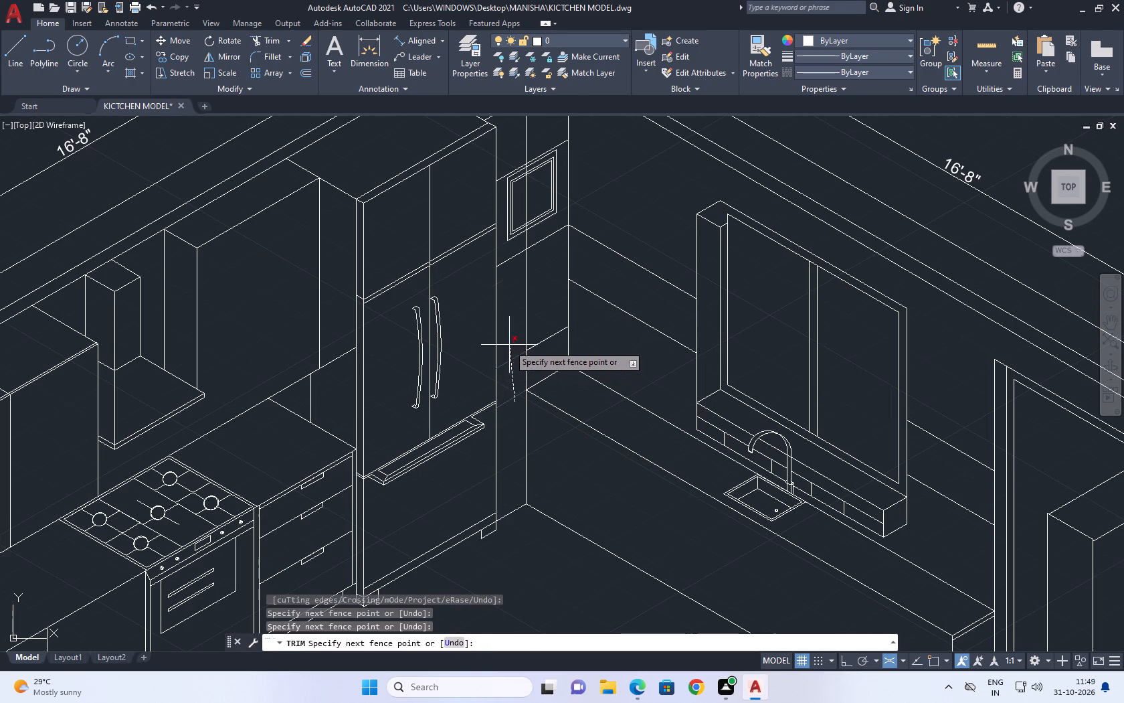
pyautogui.click(522, 418)
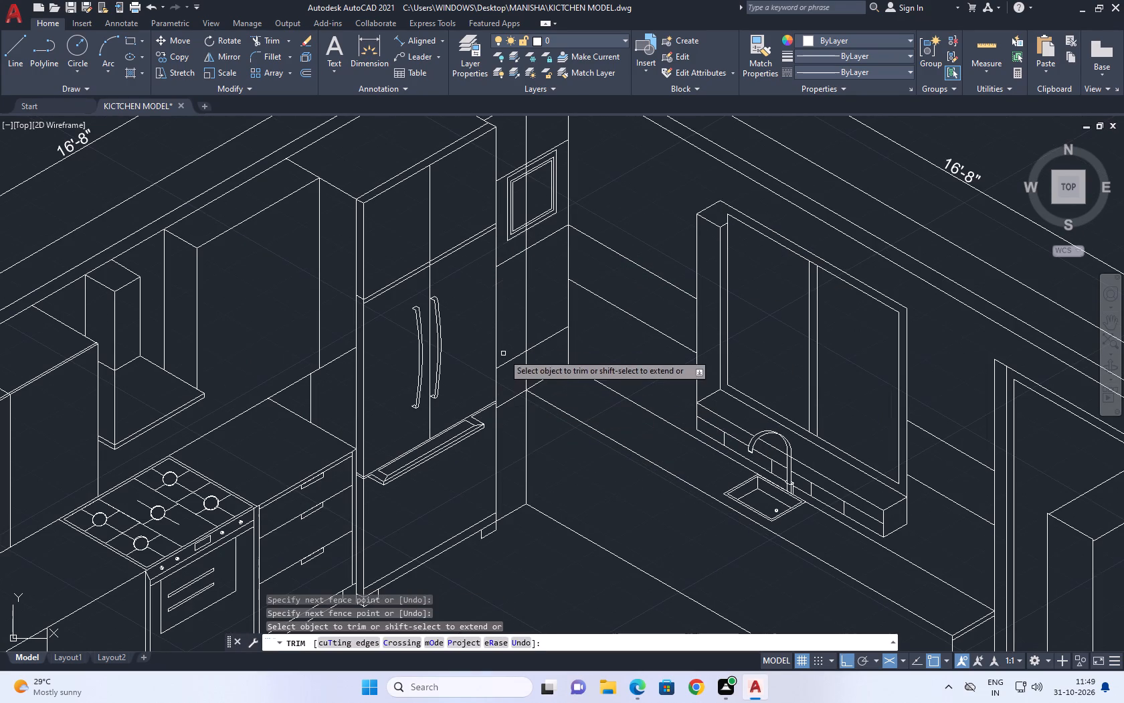
pyautogui.click(512, 365)
pyautogui.click(531, 331)
pyautogui.click(555, 332)
pyautogui.click(525, 354)
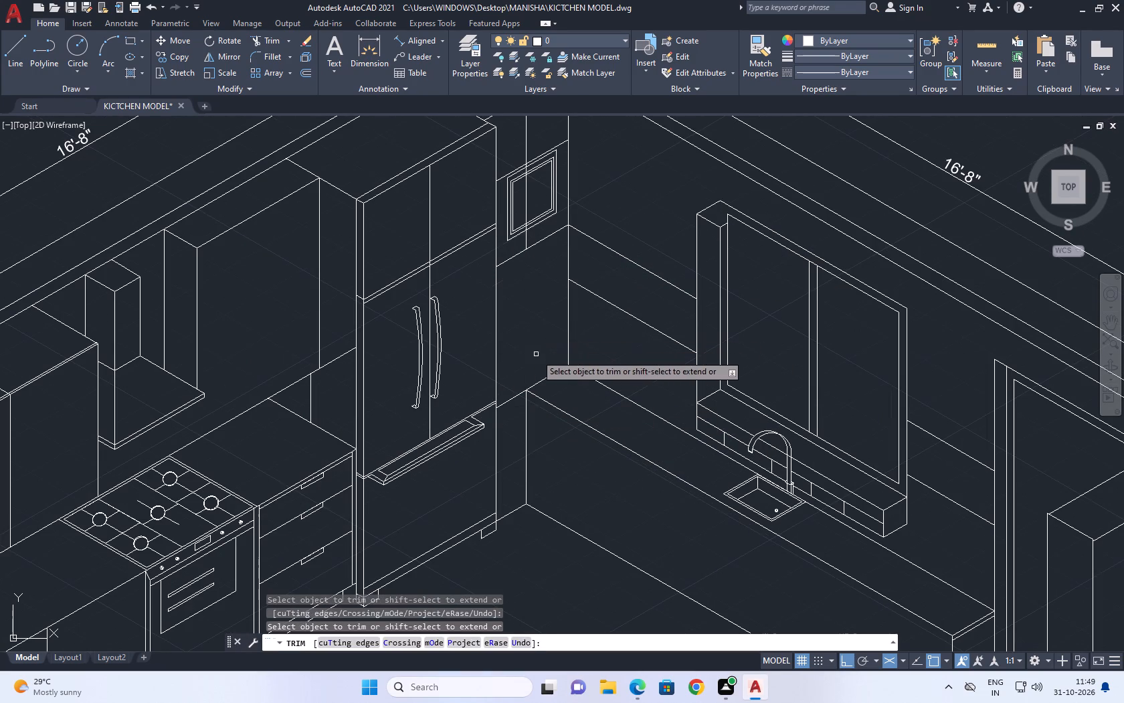
pyautogui.moveTo(527, 313); pyautogui.dragTo(555, 396, button='middle')
pyautogui.rightClick(561, 377)
pyautogui.click(603, 395)
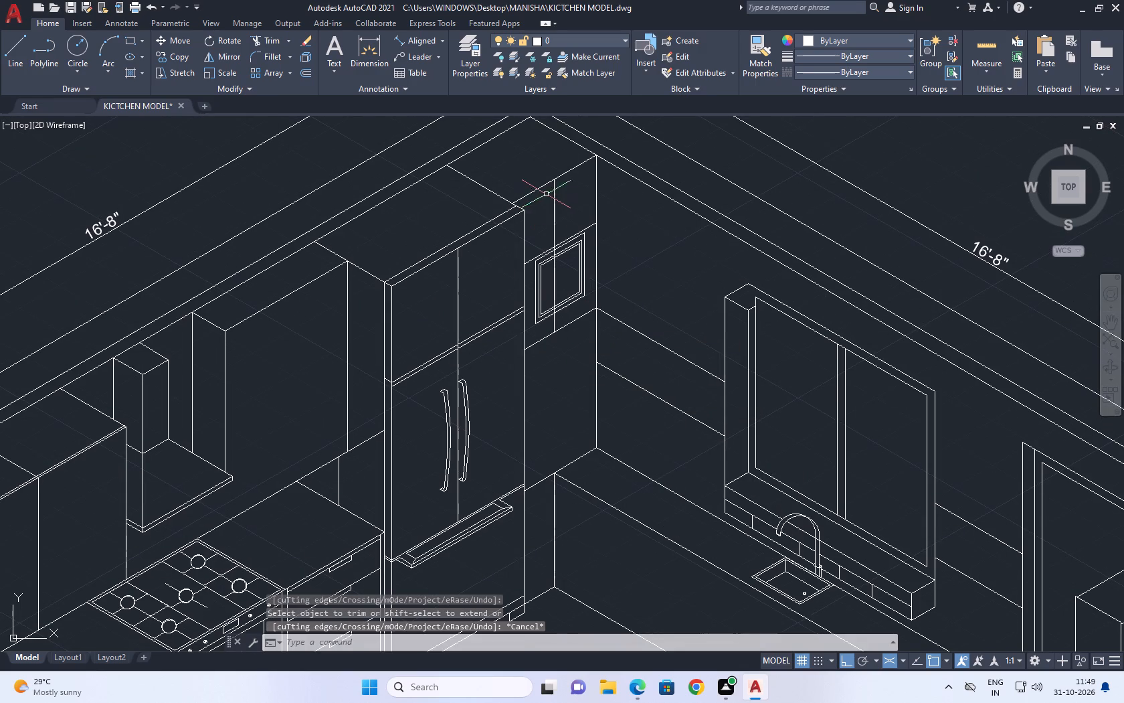
# Erase the leftover vertical line segments above and across the small framed panel beside the refrigerator.
pyautogui.click(561, 208)
pyautogui.click(546, 203)
pyautogui.rightClick(587, 197)
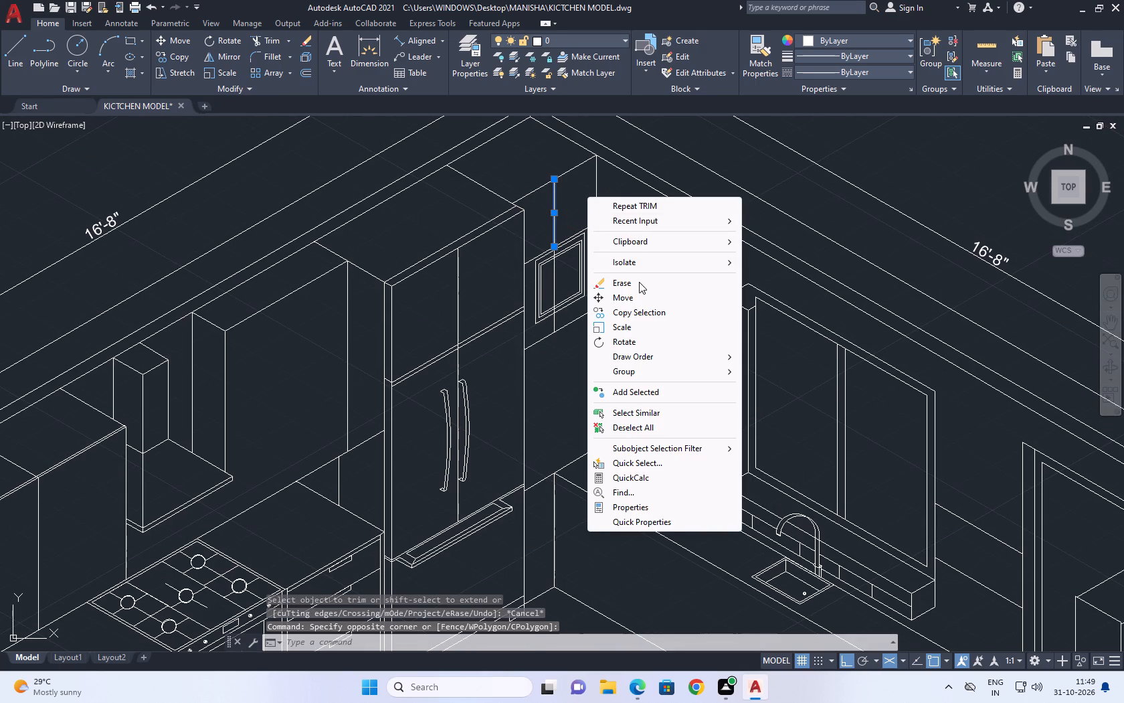
pyautogui.click(639, 282)
pyautogui.scroll(2, 584, 285)
pyautogui.click(543, 268)
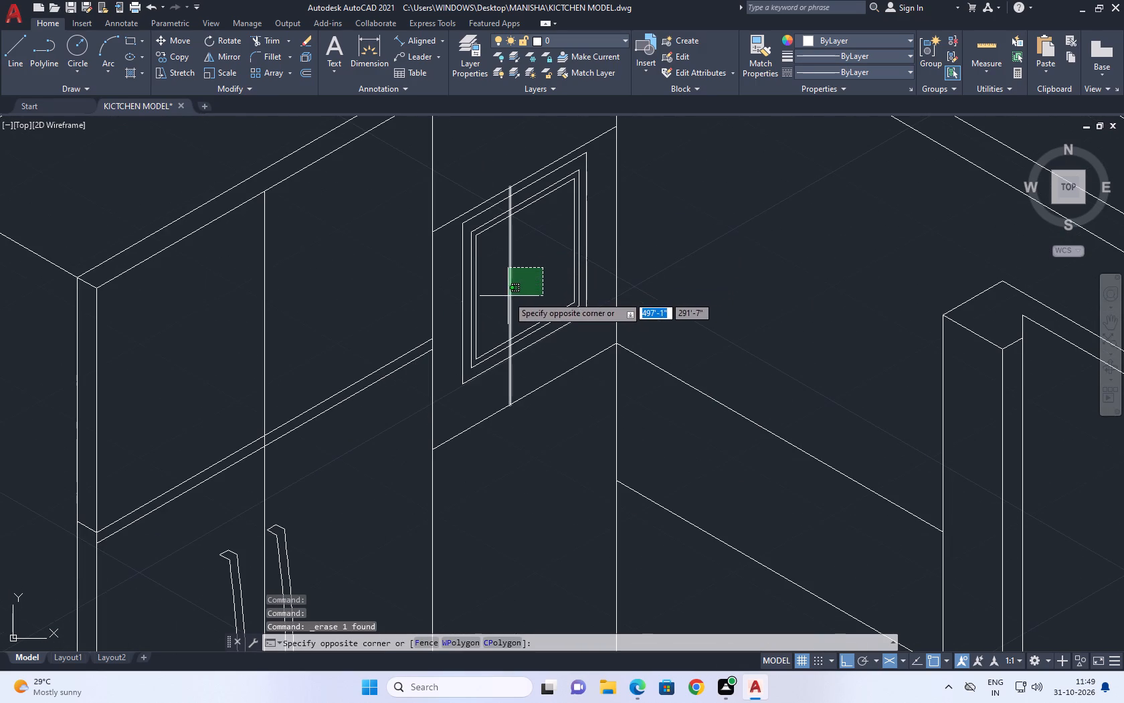
pyautogui.click(507, 295)
pyautogui.rightClick(545, 263)
pyautogui.click(589, 345)
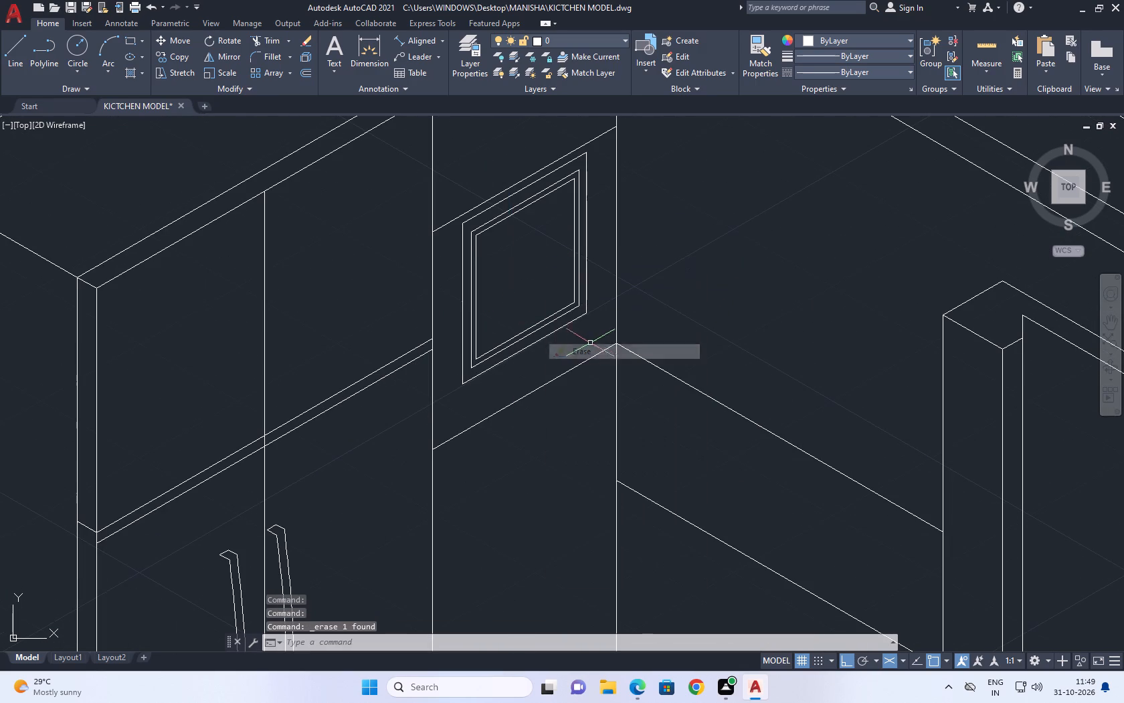
# Examine the cleaned-up wall corner, window and sink area, and the counter's vertical corner edge.
pyautogui.scroll(-3, 611, 308)
pyautogui.moveTo(655, 306); pyautogui.dragTo(529, 223, button='middle')
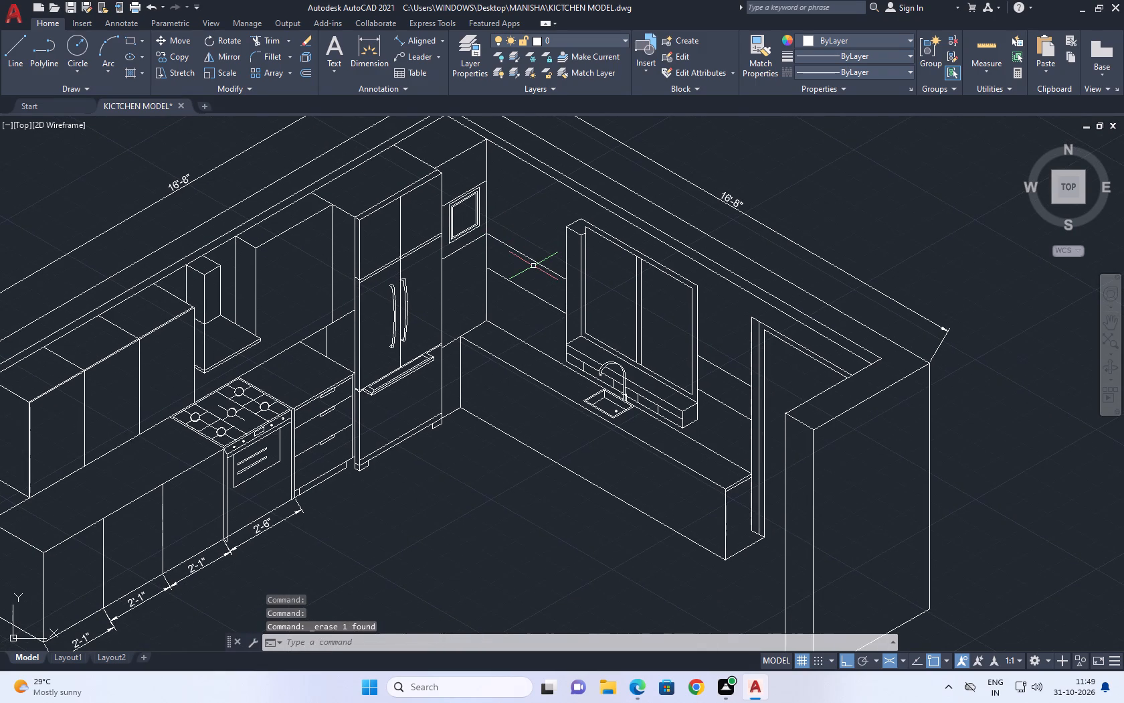
pyautogui.scroll(-1, 536, 324)
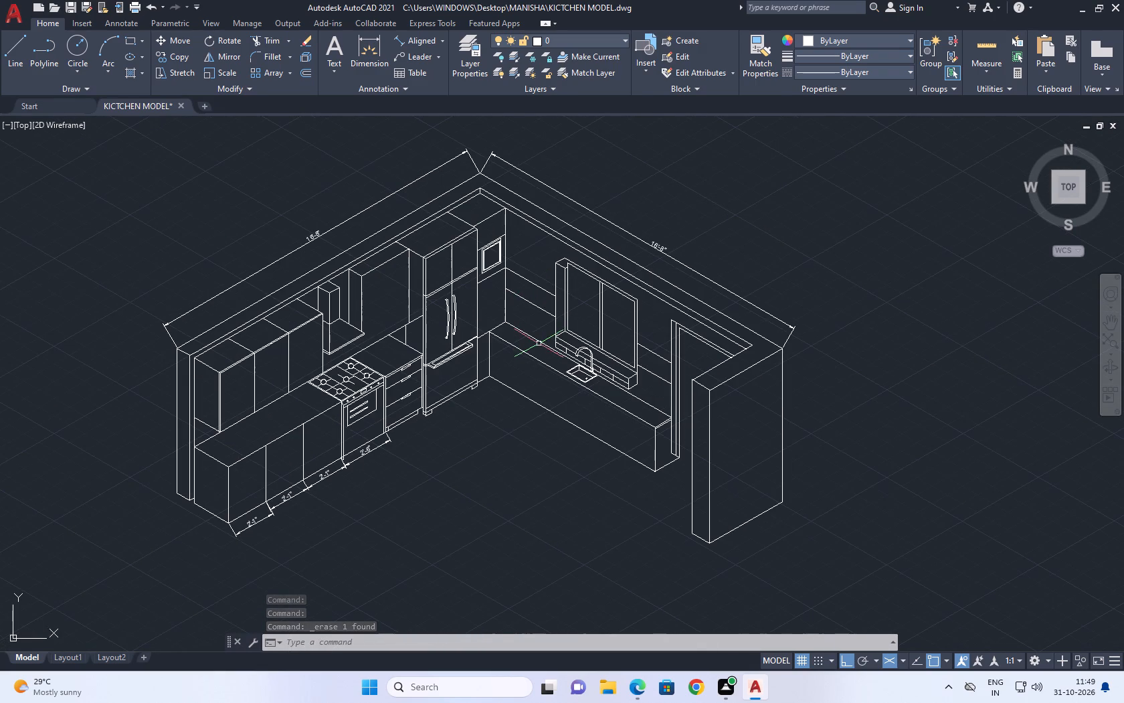
pyautogui.moveTo(432, 261); pyautogui.dragTo(446, 285, button='middle')
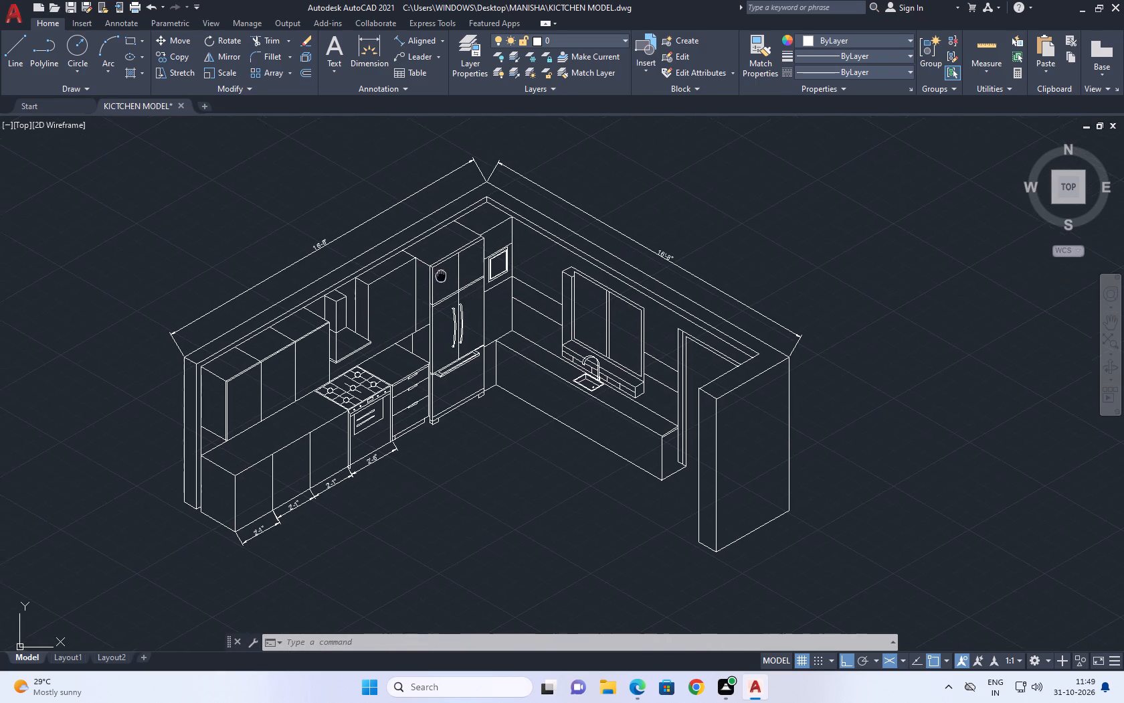
pyautogui.moveTo(446, 285); pyautogui.dragTo(478, 362, button='middle')
pyautogui.scroll(1, 707, 368)
pyautogui.moveTo(744, 362); pyautogui.dragTo(637, 300, button='middle')
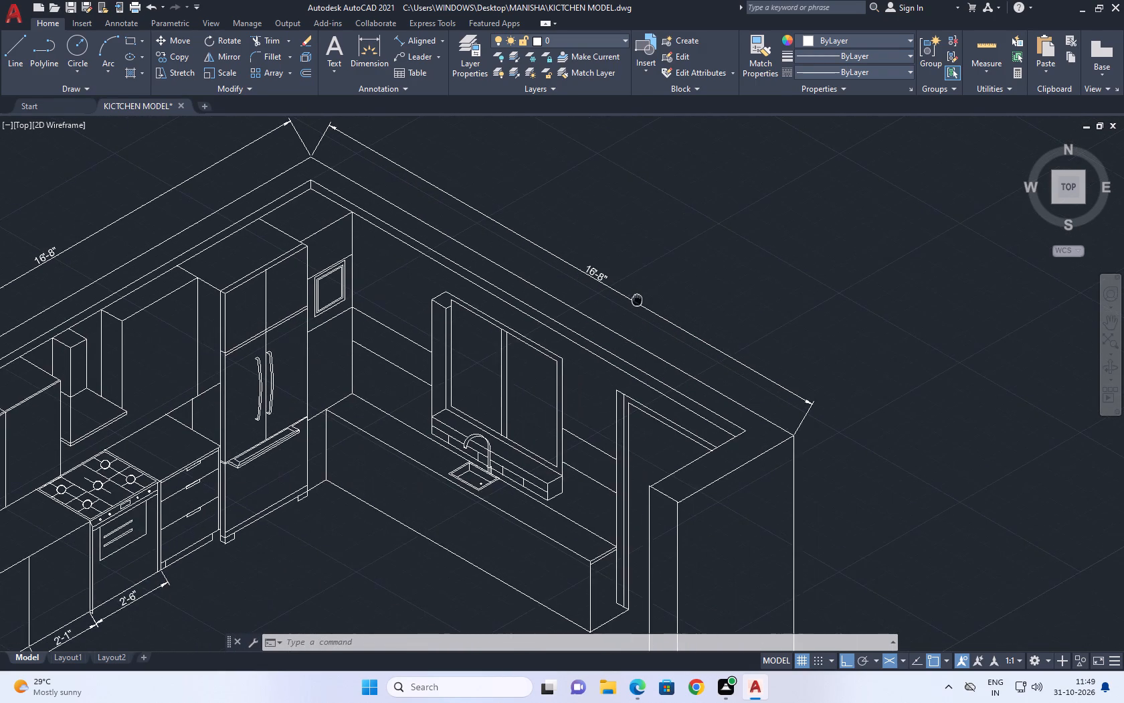
pyautogui.moveTo(637, 300); pyautogui.dragTo(620, 272, button='middle')
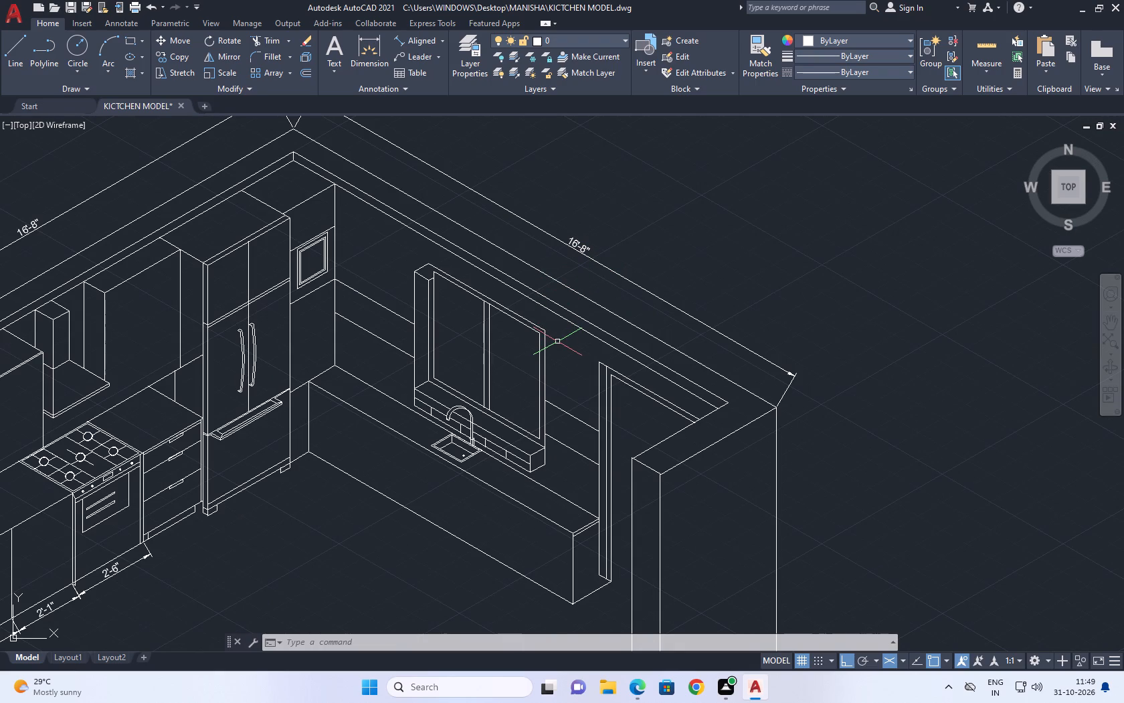
pyautogui.moveTo(493, 431); pyautogui.dragTo(551, 392, button='middle')
pyautogui.scroll(2, 506, 414)
pyautogui.moveTo(525, 334); pyautogui.dragTo(567, 414, button='middle')
pyautogui.moveTo(556, 327); pyautogui.dragTo(635, 379, button='middle')
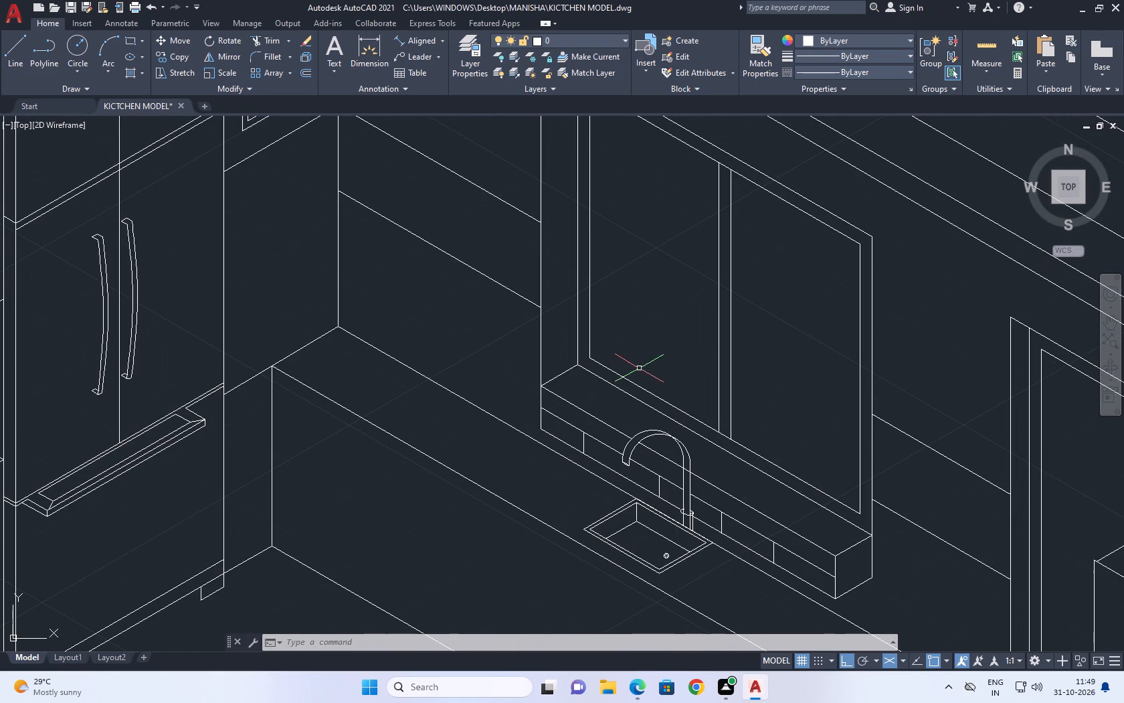
pyautogui.moveTo(519, 323); pyautogui.dragTo(583, 353, button='middle')
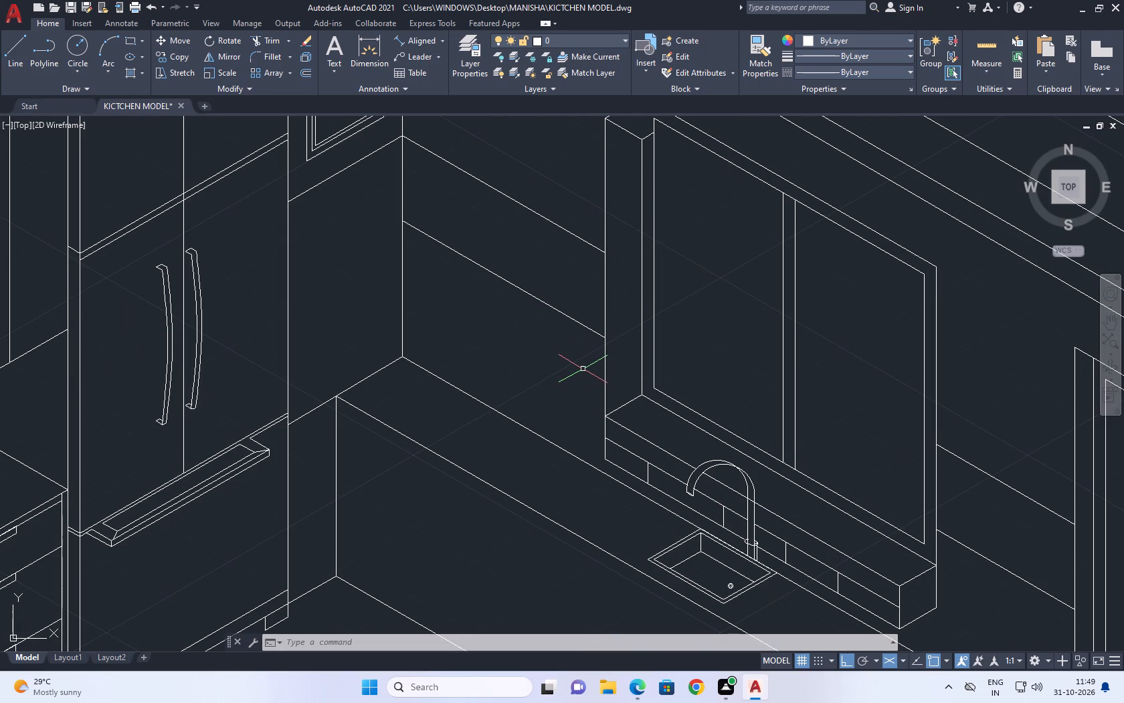
pyautogui.moveTo(634, 448); pyautogui.dragTo(705, 203, button='middle')
pyautogui.moveTo(600, 327); pyautogui.dragTo(636, 284, button='middle')
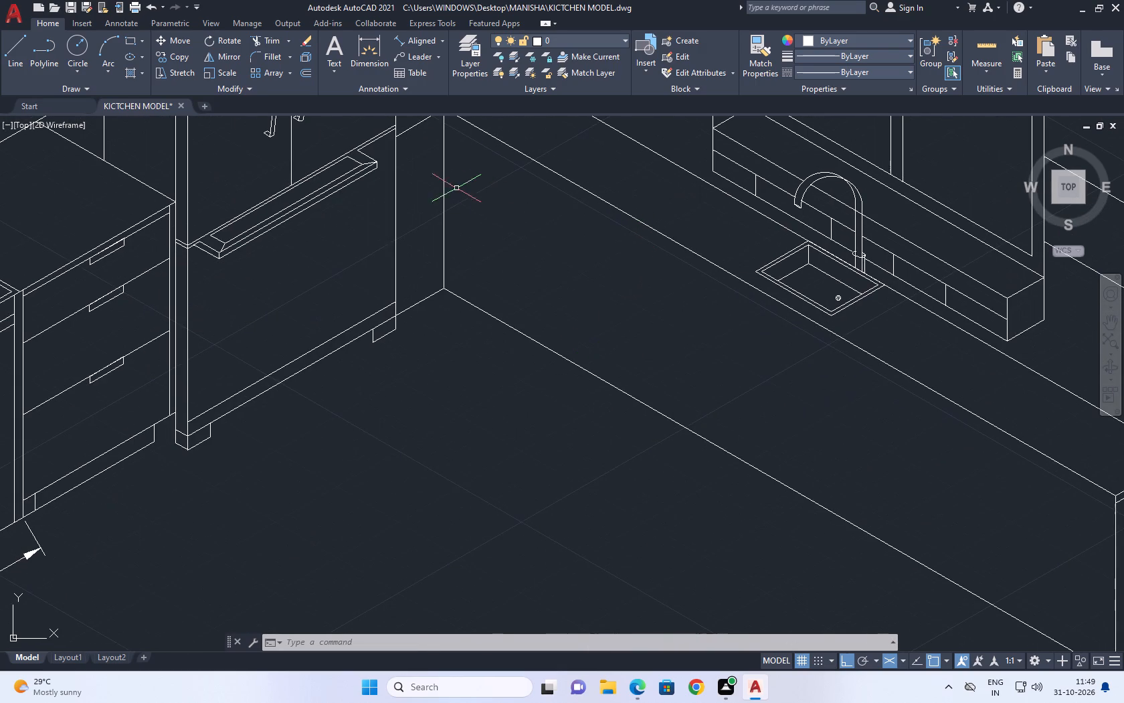
pyautogui.click(452, 179)
pyautogui.click(433, 185)
pyautogui.scroll(-1, 470, 209)
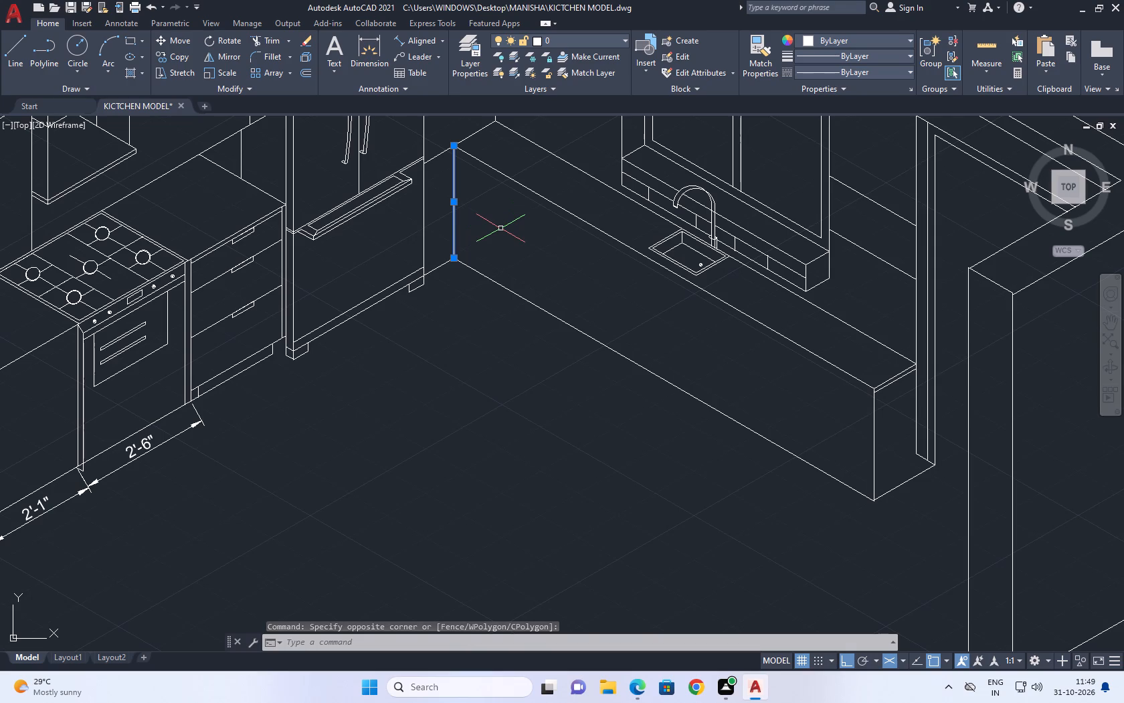
pyautogui.press('Escape')
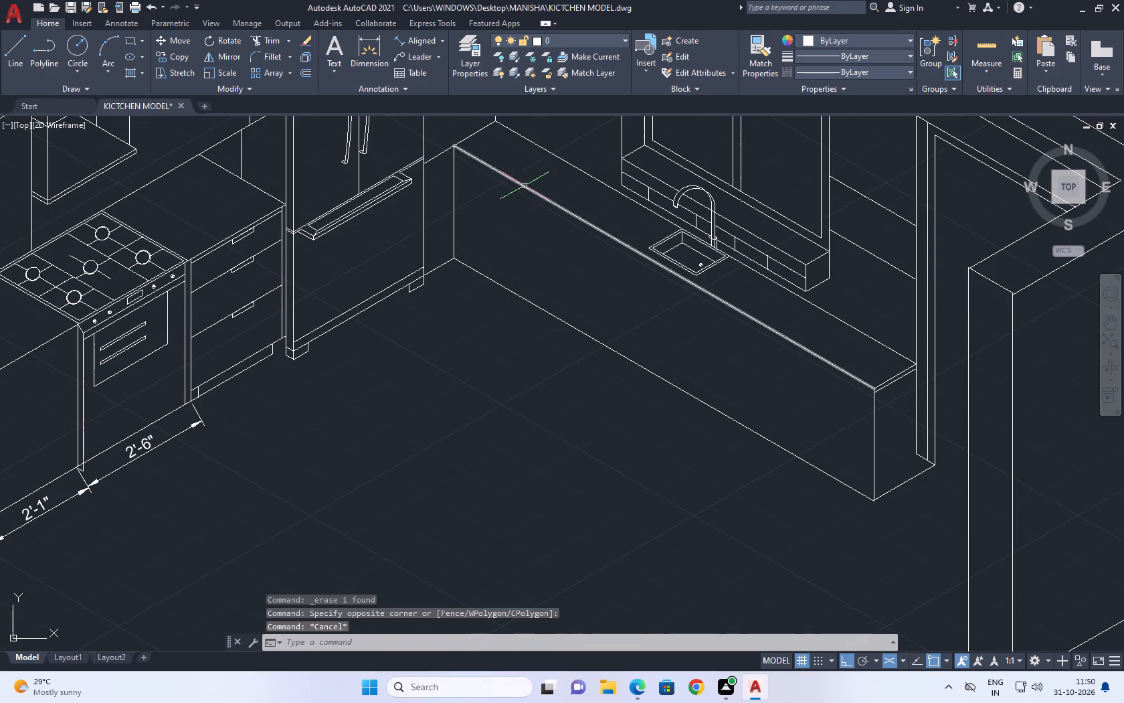
# Copy the sink counter's top front edge 1 inch straight down to form the countertop thickness.
pyautogui.moveTo(565, 202); pyautogui.dragTo(556, 207)
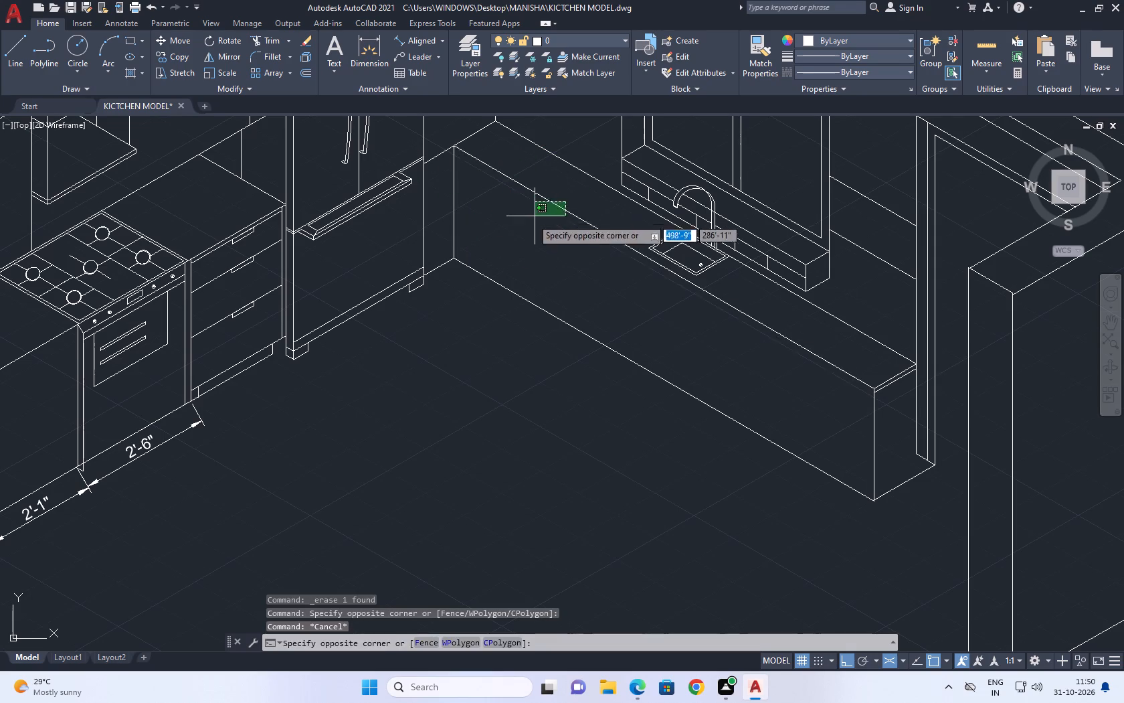
pyautogui.click(530, 230)
pyautogui.press('c')
pyautogui.press('o')
pyautogui.press('space')
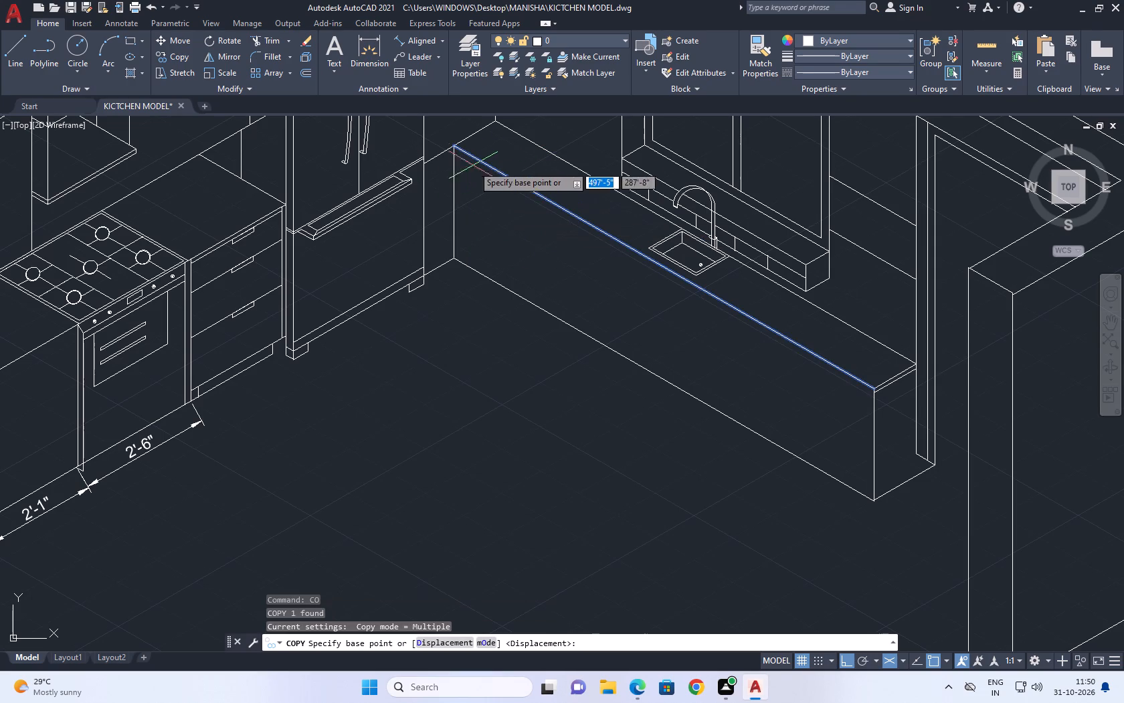
pyautogui.scroll(2, 459, 149)
pyautogui.click(442, 143)
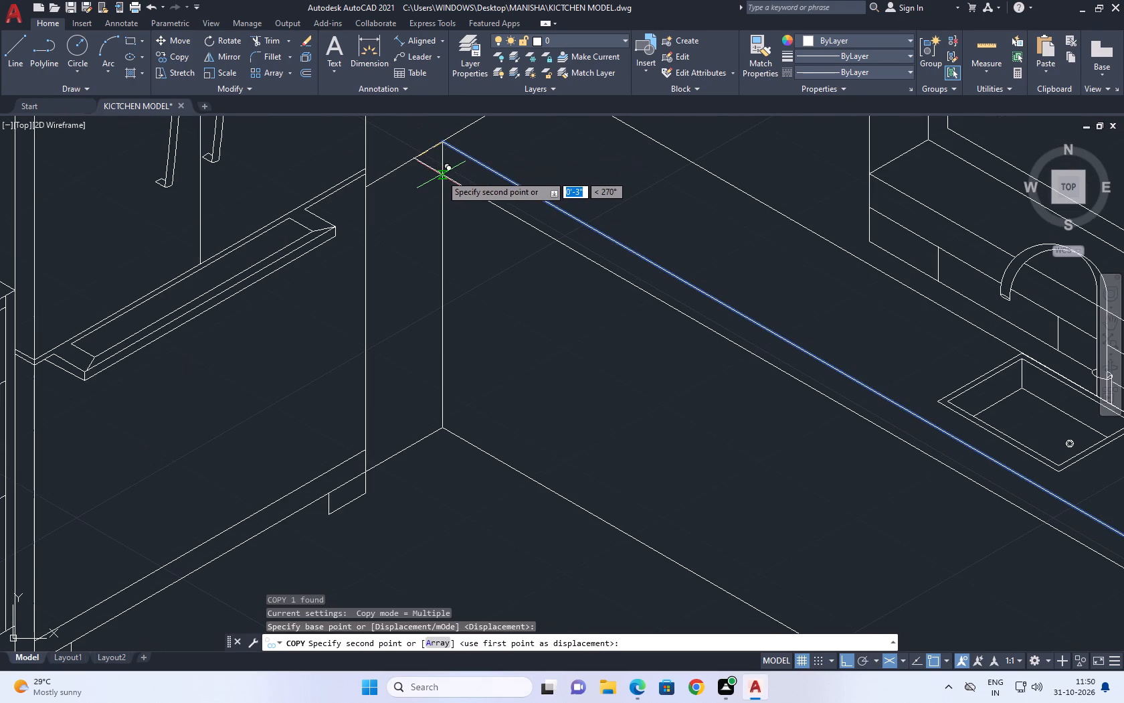
pyautogui.press('F5')
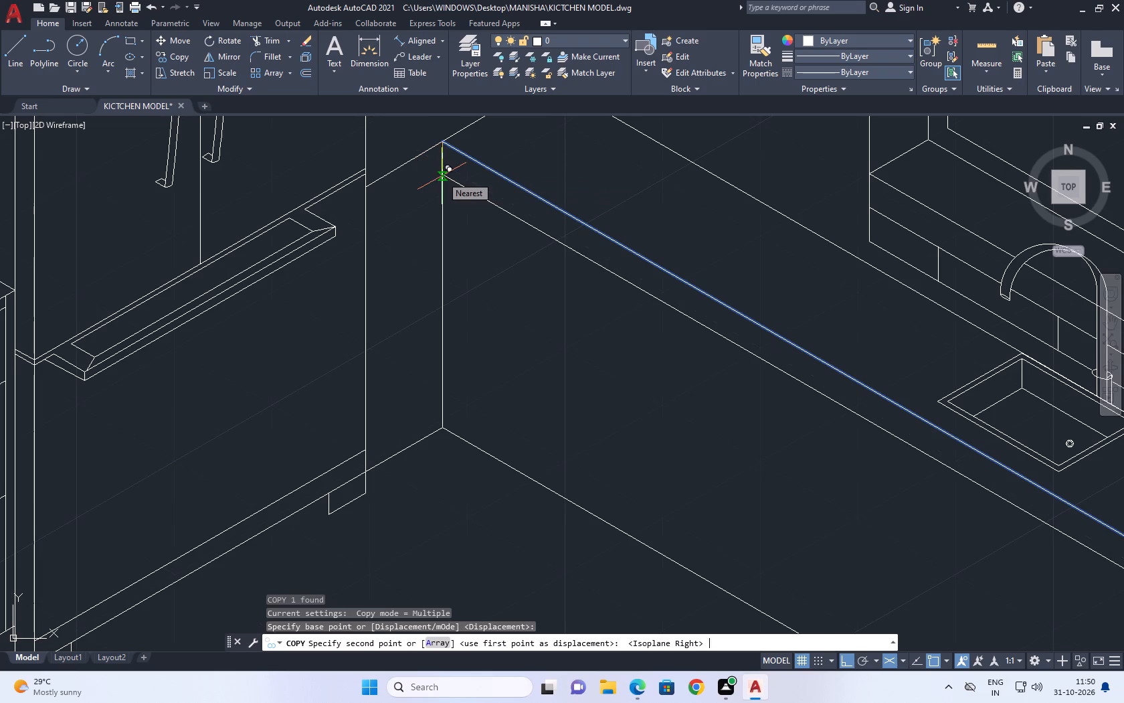
pyautogui.write('1')
pyautogui.press('space')
pyautogui.scroll(-1, 450, 216)
pyautogui.press('Escape')
# Examine how the copied countertop edge meets the counter's doorway end and its corner beside the refrigerator.
pyautogui.scroll(-2, 450, 216)
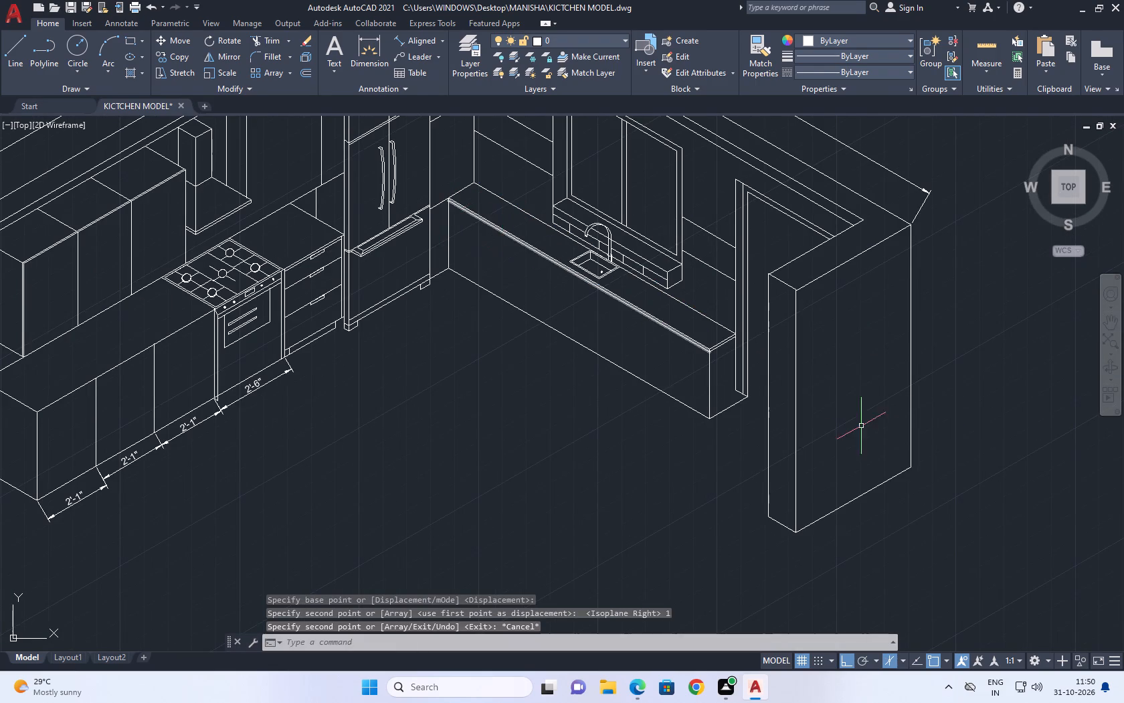
pyautogui.scroll(2, 703, 364)
pyautogui.moveTo(705, 328); pyautogui.dragTo(648, 351, button='middle')
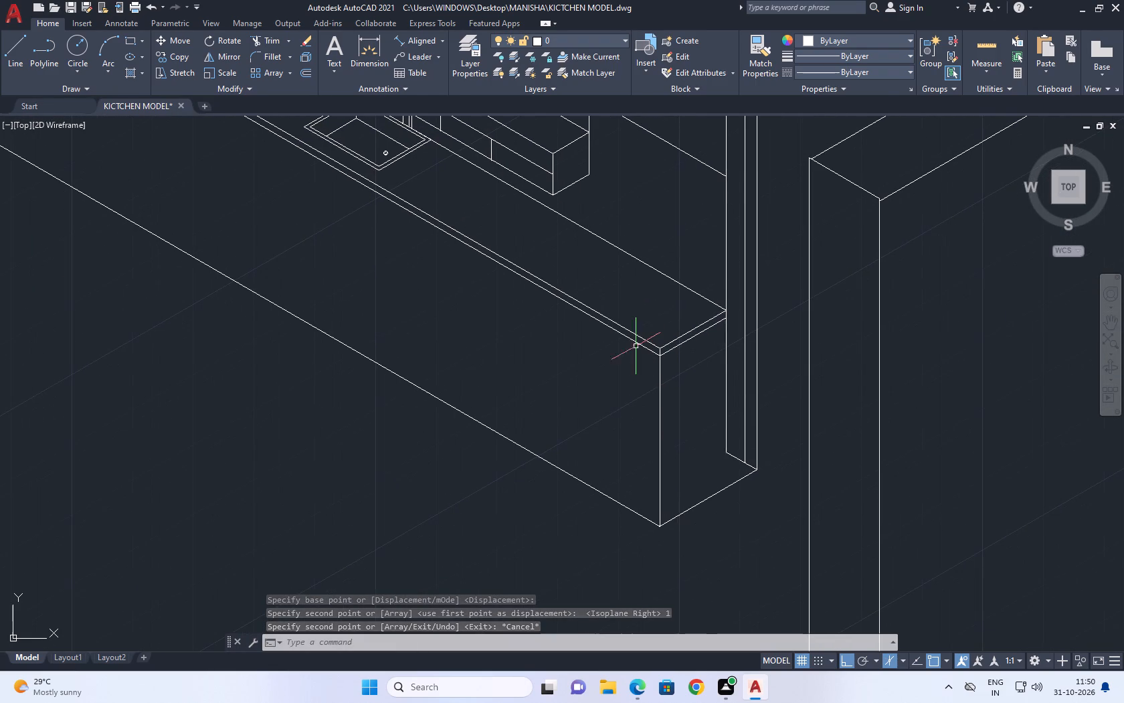
pyautogui.scroll(1, 694, 339)
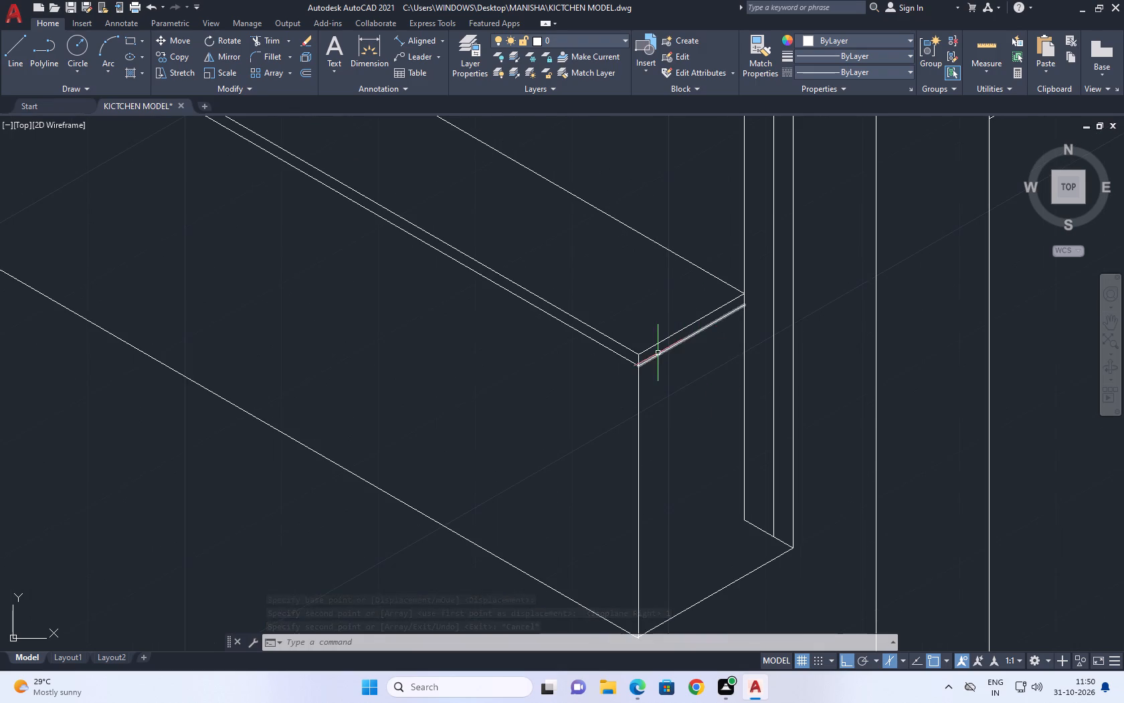
pyautogui.scroll(-2, 658, 354)
pyautogui.moveTo(589, 340); pyautogui.dragTo(728, 426, button='middle')
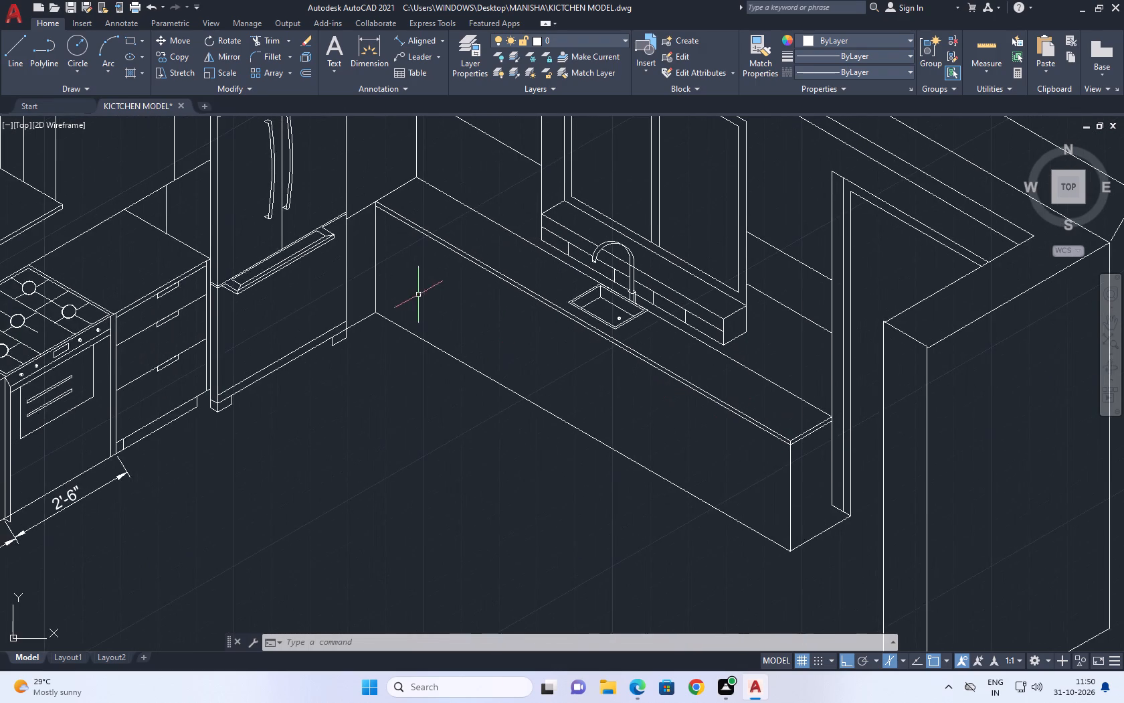
pyautogui.moveTo(444, 319); pyautogui.dragTo(468, 333, button='middle')
pyautogui.scroll(4, 394, 241)
pyautogui.moveTo(409, 201); pyautogui.dragTo(409, 202, button='middle')
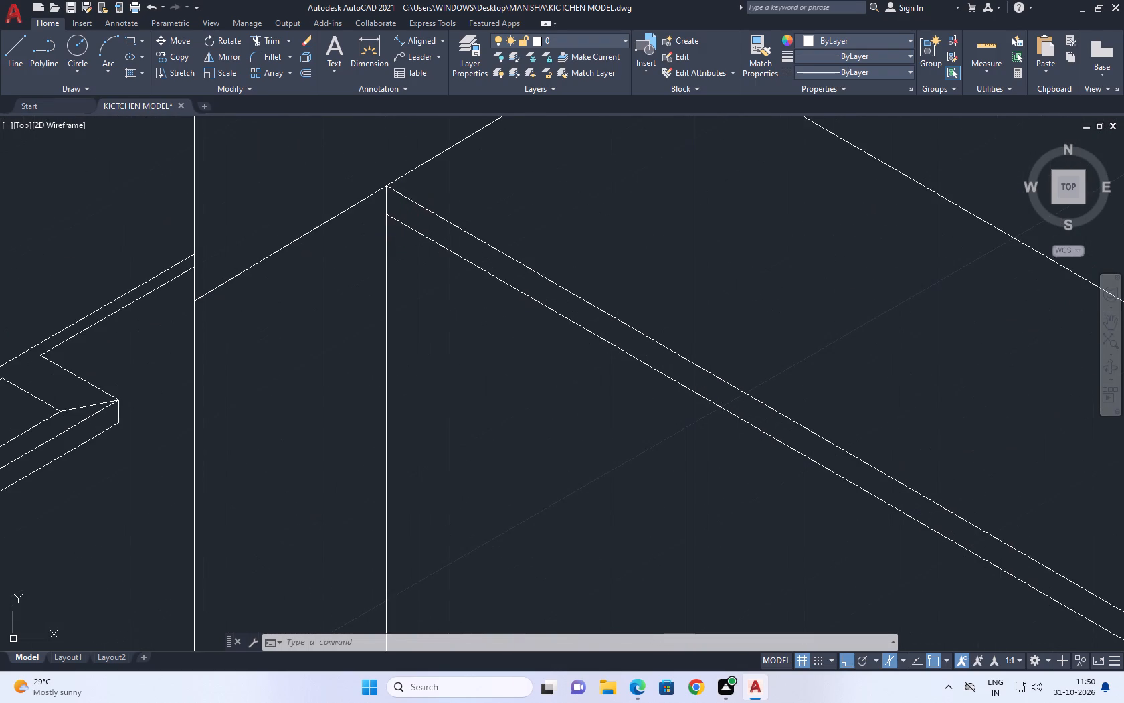
pyautogui.moveTo(409, 202); pyautogui.dragTo(400, 223, button='middle')
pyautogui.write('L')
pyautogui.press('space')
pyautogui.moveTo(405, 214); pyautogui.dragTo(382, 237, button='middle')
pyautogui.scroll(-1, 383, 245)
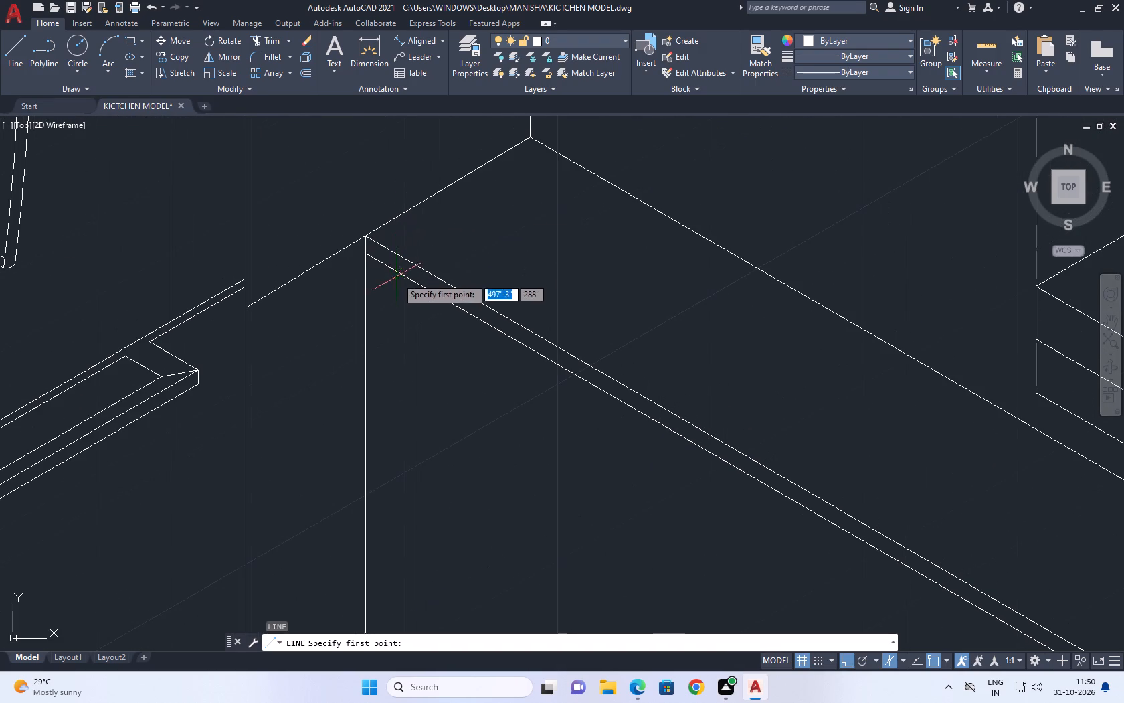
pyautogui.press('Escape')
# Extend the lower countertop edge line to the counter's side line next to the refrigerator.
pyautogui.write('EX')
pyautogui.press('space')
pyautogui.click(378, 263)
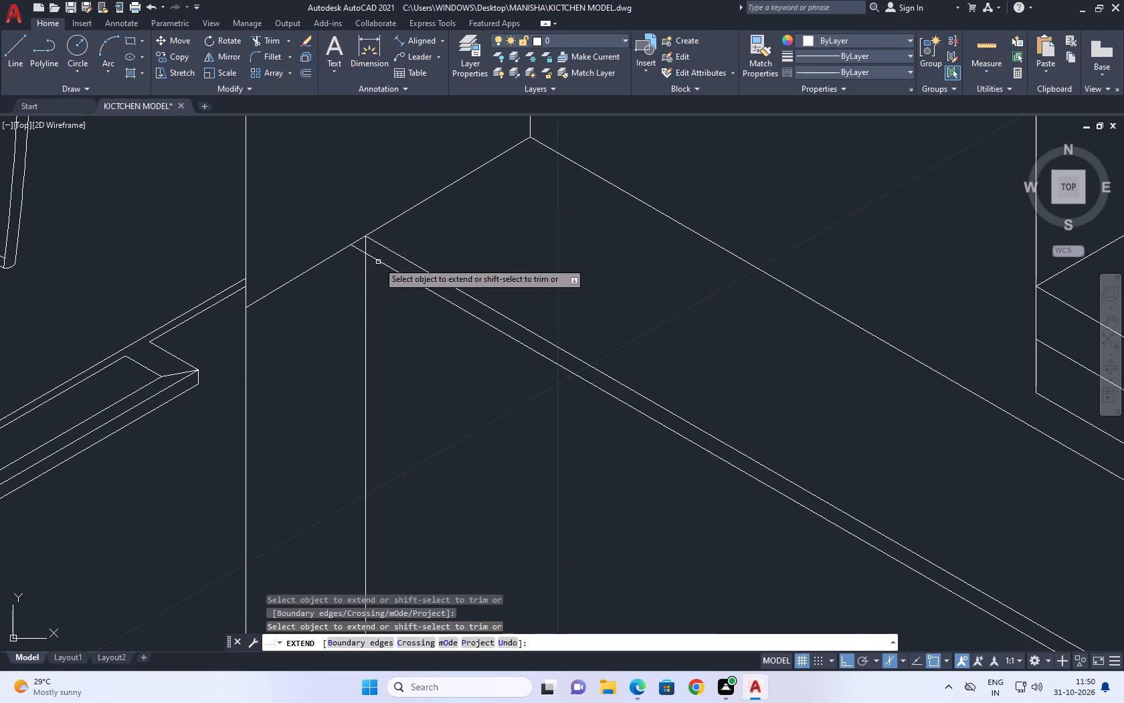
pyautogui.press('Escape')
# Trim the short vertical segment between the two countertop edge lines at the corner beside the refrigerator.
pyautogui.write('TR')
pyautogui.press('space')
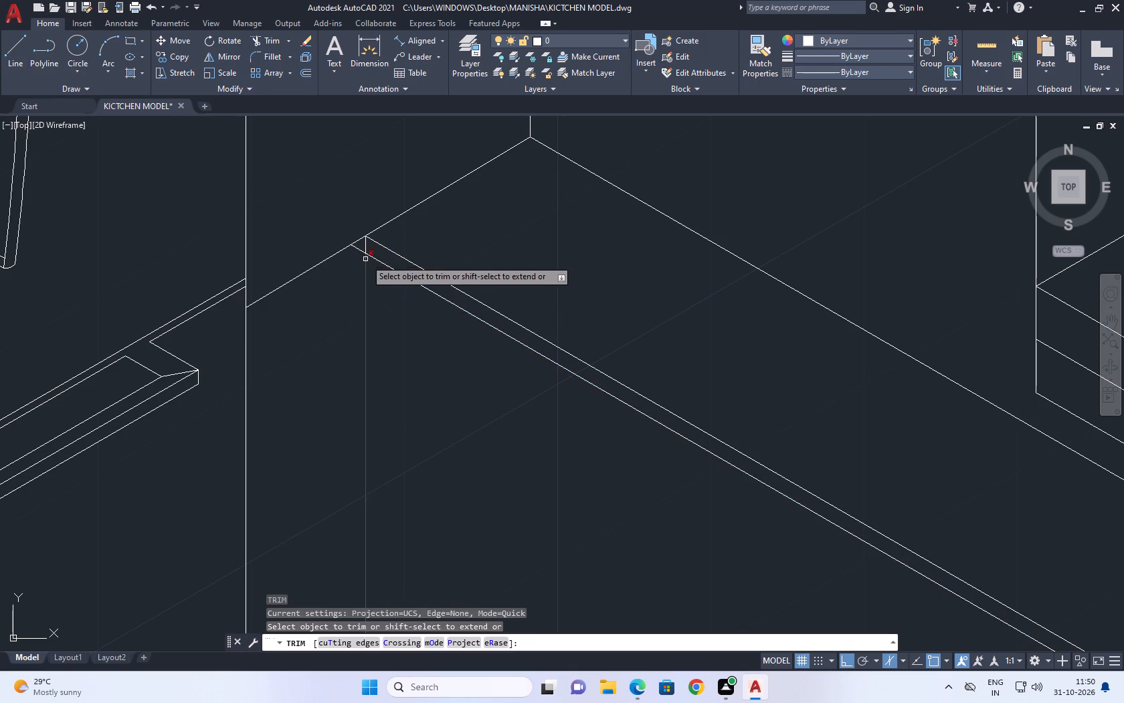
pyautogui.click(363, 245)
pyautogui.scroll(-2, 451, 285)
pyautogui.press('Escape')
pyautogui.scroll(-1, 474, 290)
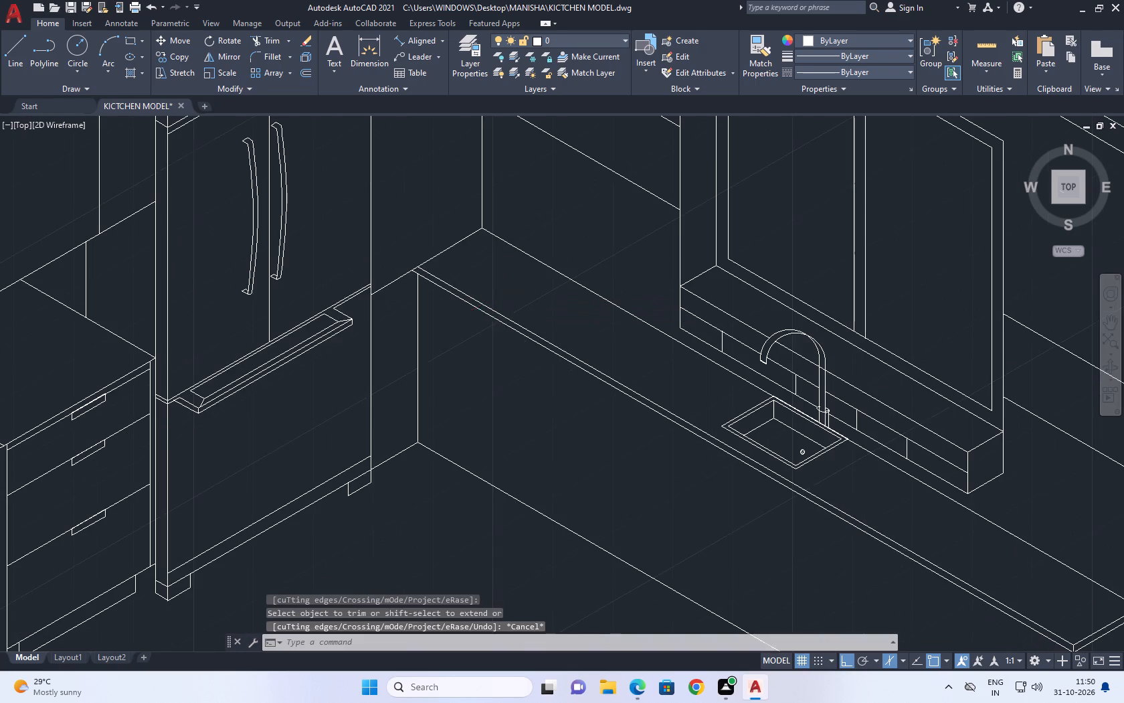
# Examine the sink counter's front face from its doorway end back to the refrigerator corner.
pyautogui.scroll(-1, 474, 290)
pyautogui.moveTo(504, 300); pyautogui.dragTo(442, 265, button='middle')
pyautogui.scroll(2, 640, 416)
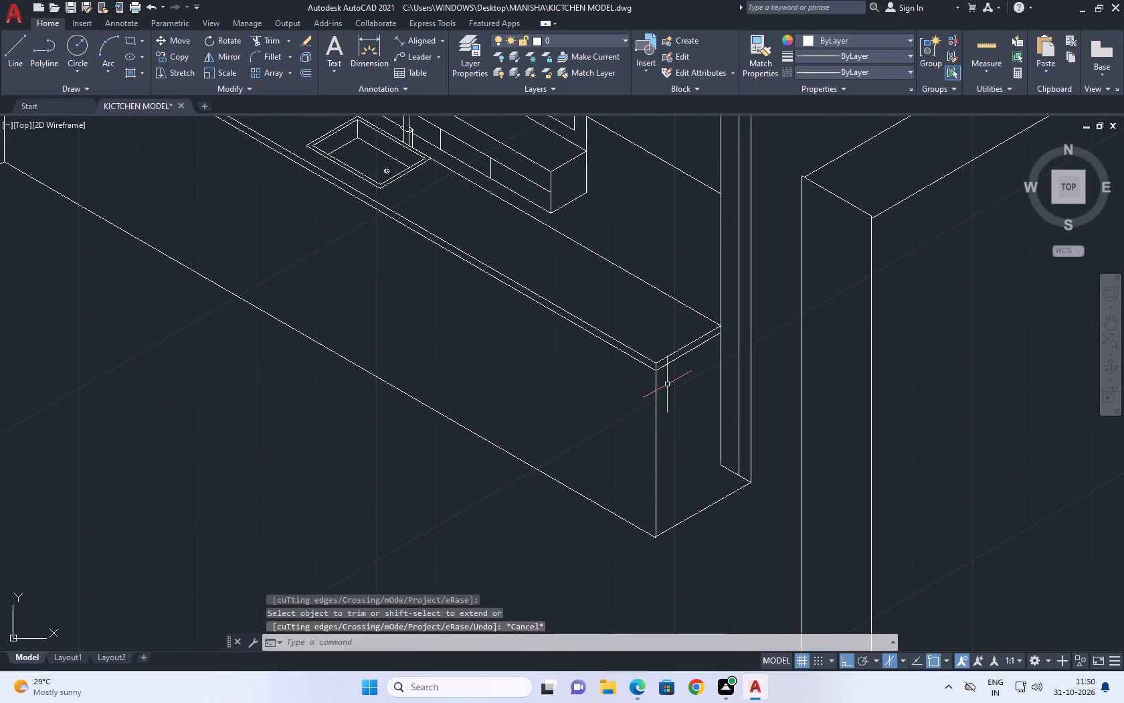
pyautogui.moveTo(650, 417); pyautogui.dragTo(725, 426, button='middle')
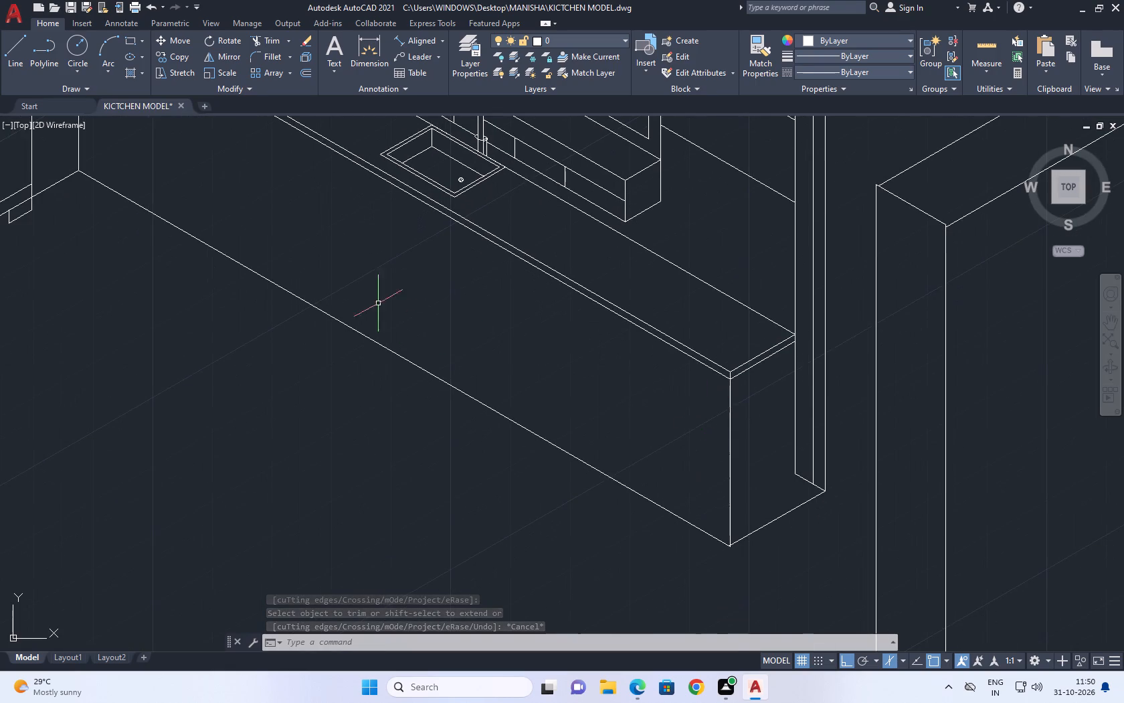
pyautogui.moveTo(503, 366); pyautogui.dragTo(744, 468, button='middle')
pyautogui.moveTo(458, 265); pyautogui.dragTo(545, 388, button='middle')
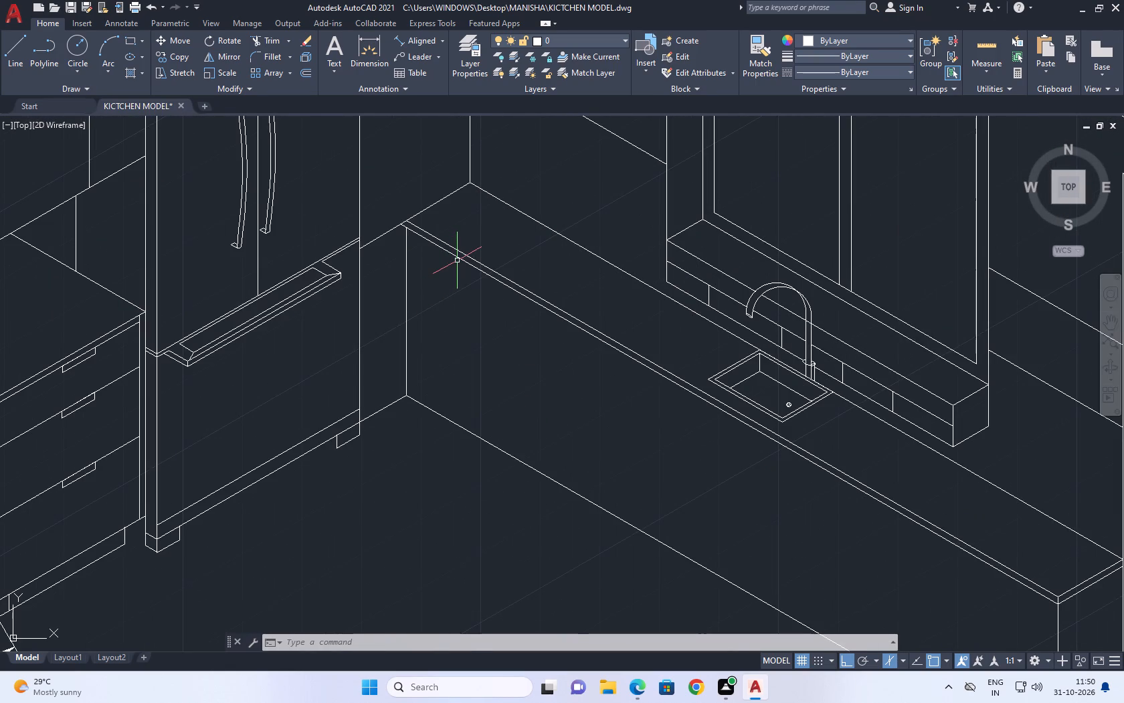
pyautogui.moveTo(502, 304); pyautogui.dragTo(486, 292, button='middle')
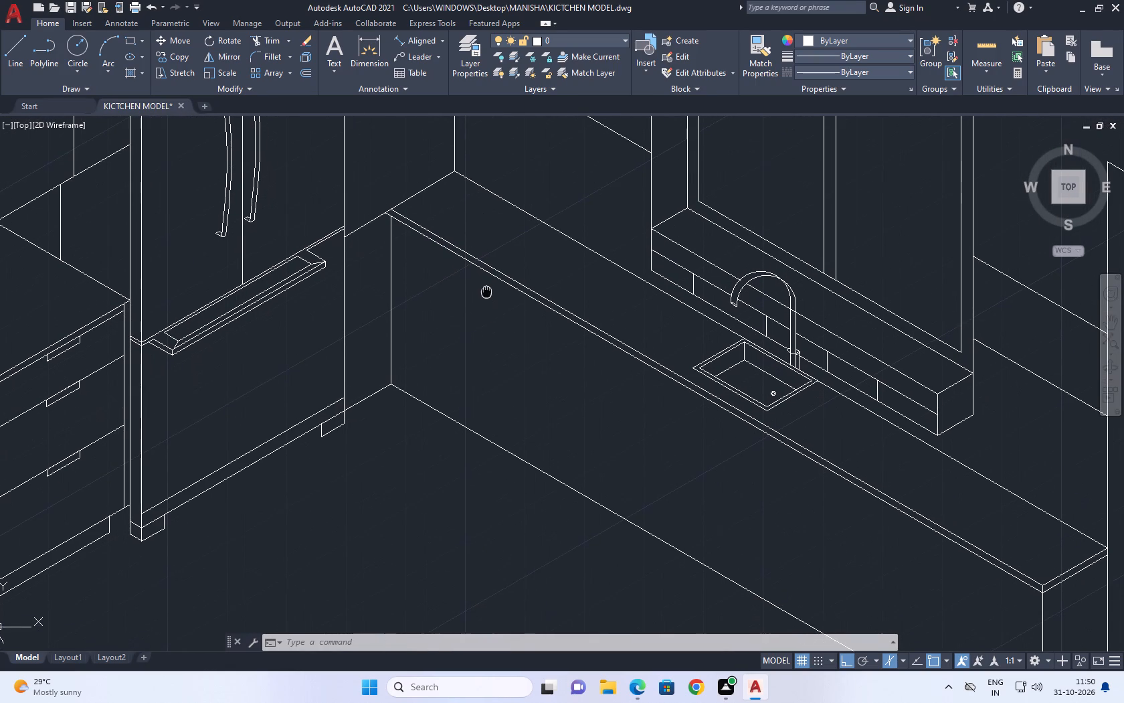
pyautogui.moveTo(486, 292); pyautogui.dragTo(486, 291, button='middle')
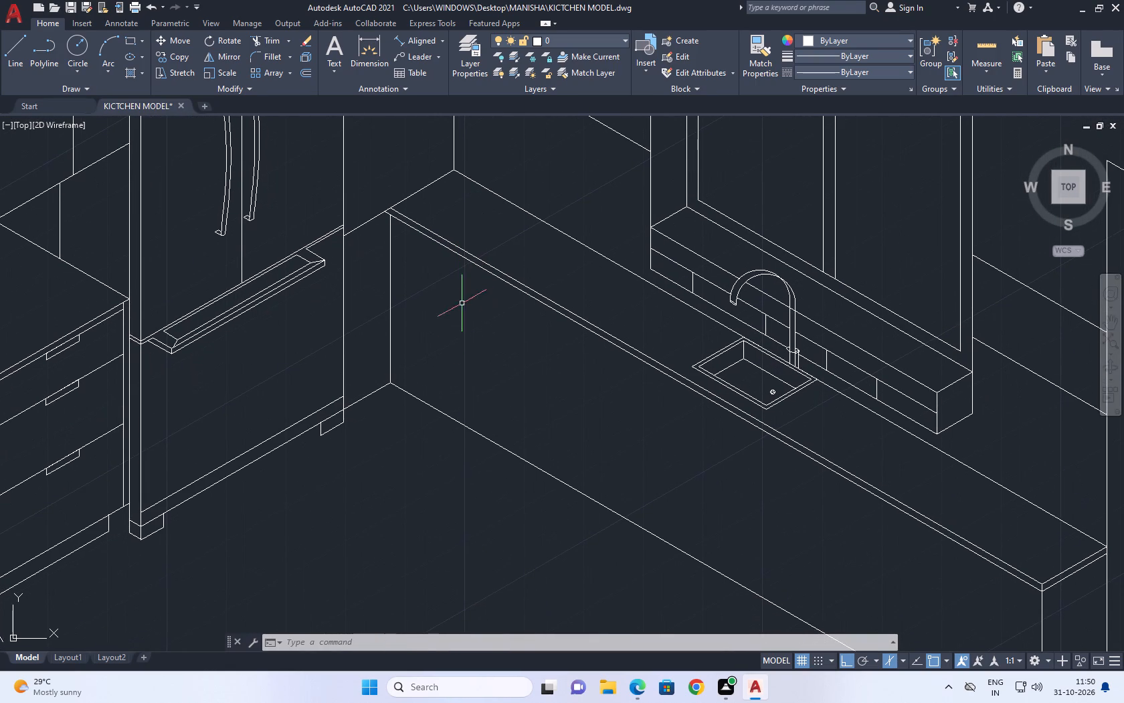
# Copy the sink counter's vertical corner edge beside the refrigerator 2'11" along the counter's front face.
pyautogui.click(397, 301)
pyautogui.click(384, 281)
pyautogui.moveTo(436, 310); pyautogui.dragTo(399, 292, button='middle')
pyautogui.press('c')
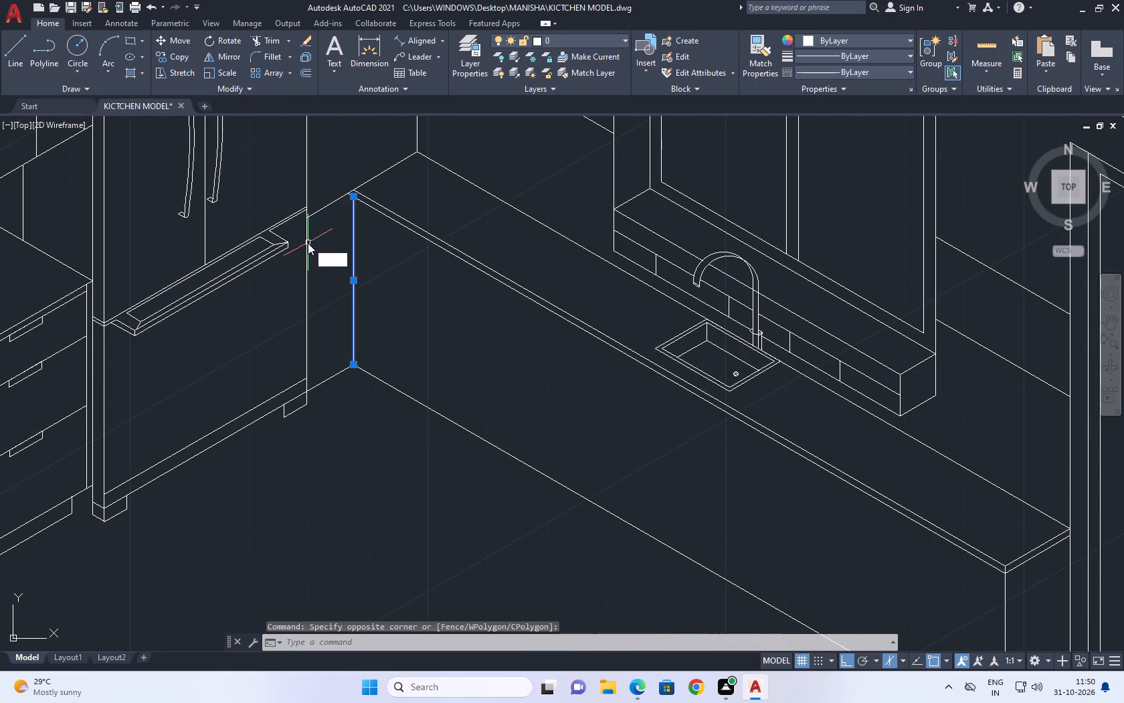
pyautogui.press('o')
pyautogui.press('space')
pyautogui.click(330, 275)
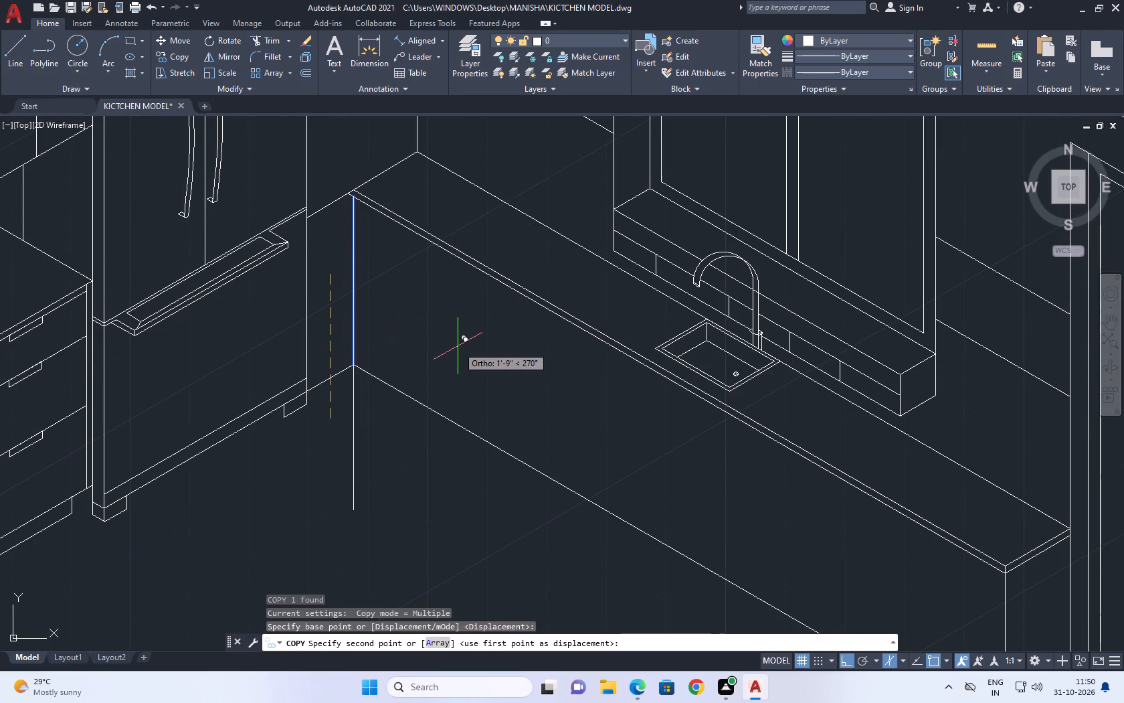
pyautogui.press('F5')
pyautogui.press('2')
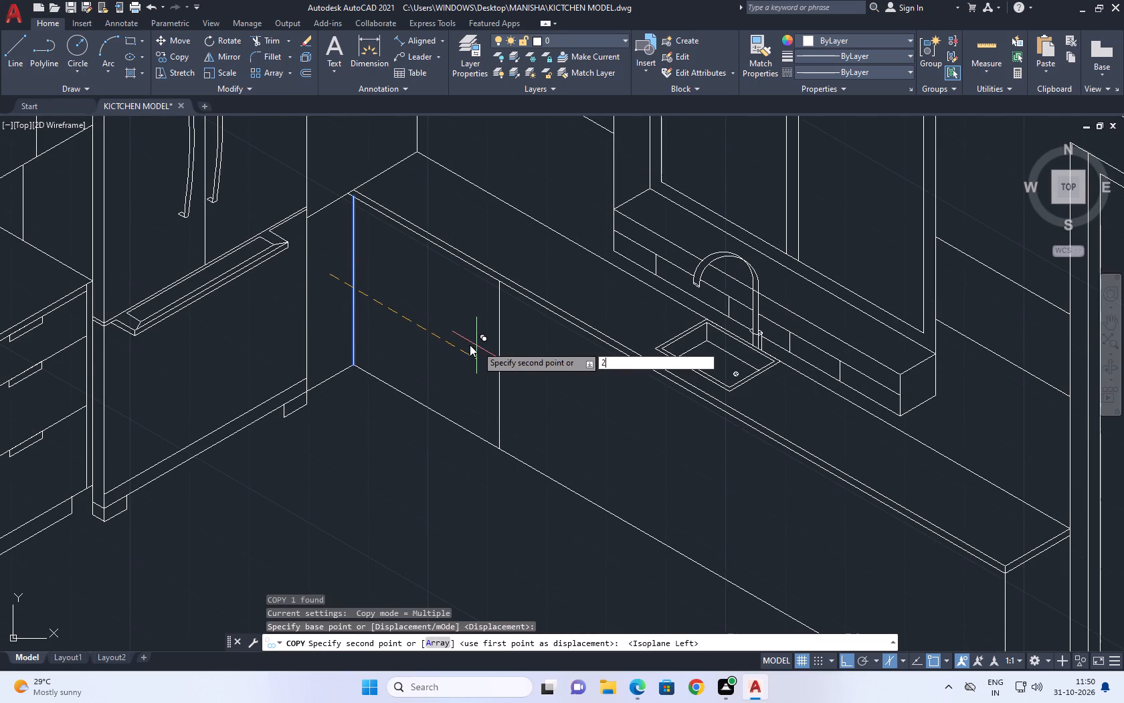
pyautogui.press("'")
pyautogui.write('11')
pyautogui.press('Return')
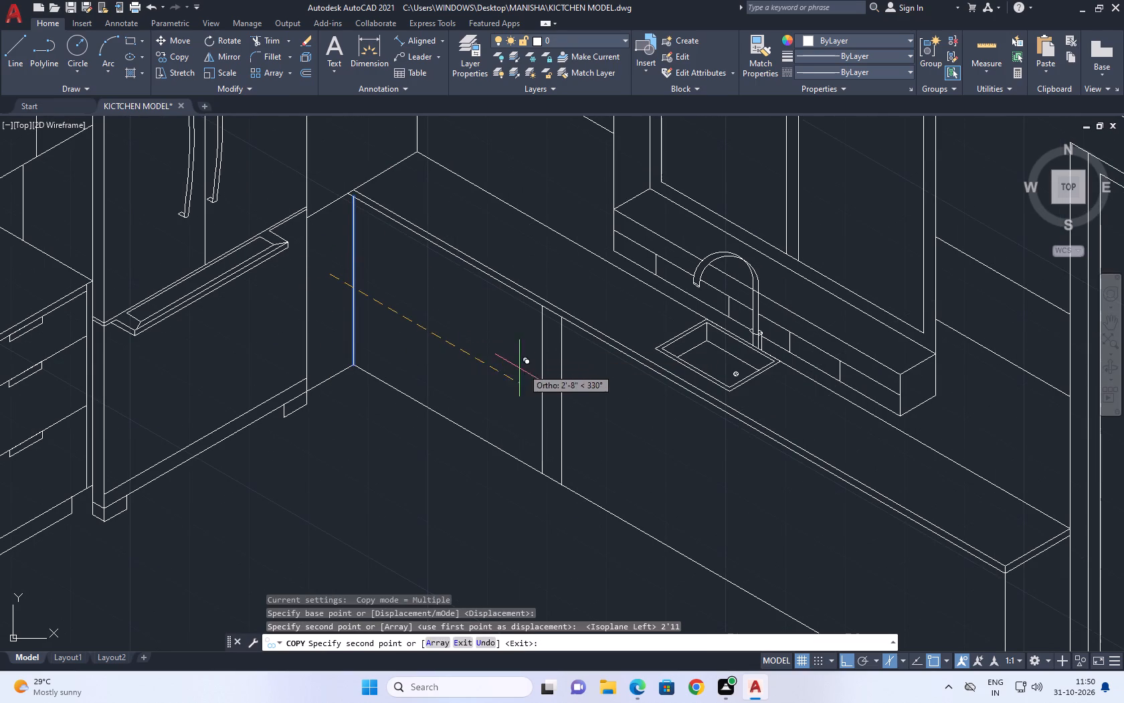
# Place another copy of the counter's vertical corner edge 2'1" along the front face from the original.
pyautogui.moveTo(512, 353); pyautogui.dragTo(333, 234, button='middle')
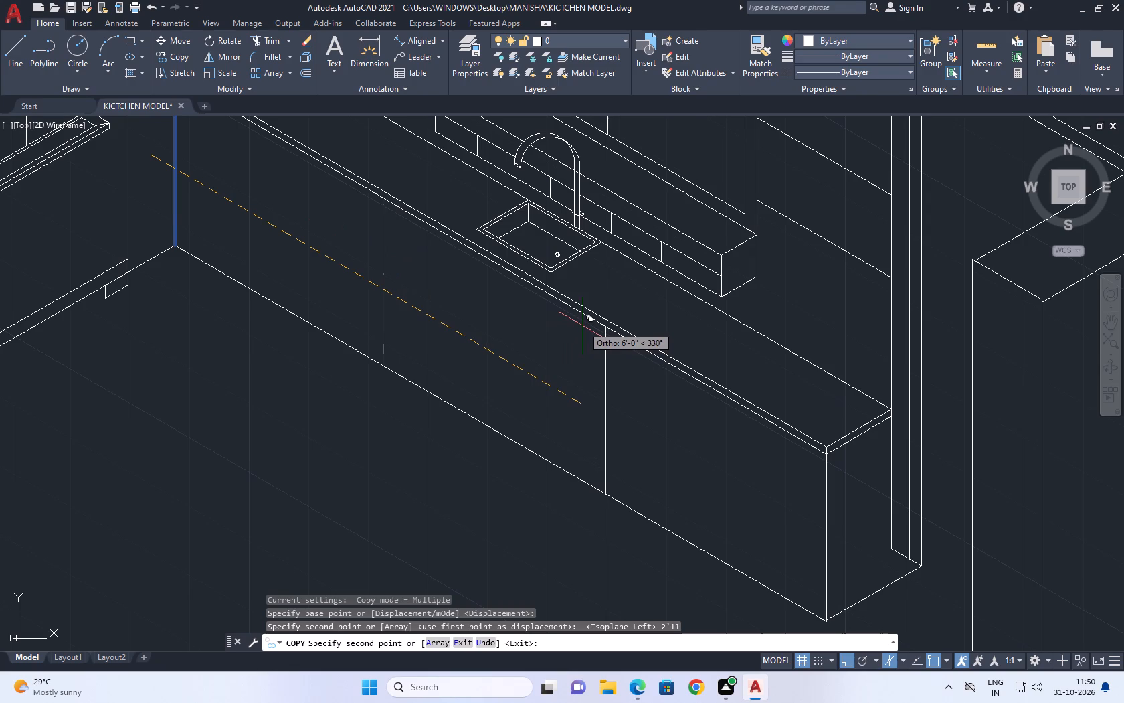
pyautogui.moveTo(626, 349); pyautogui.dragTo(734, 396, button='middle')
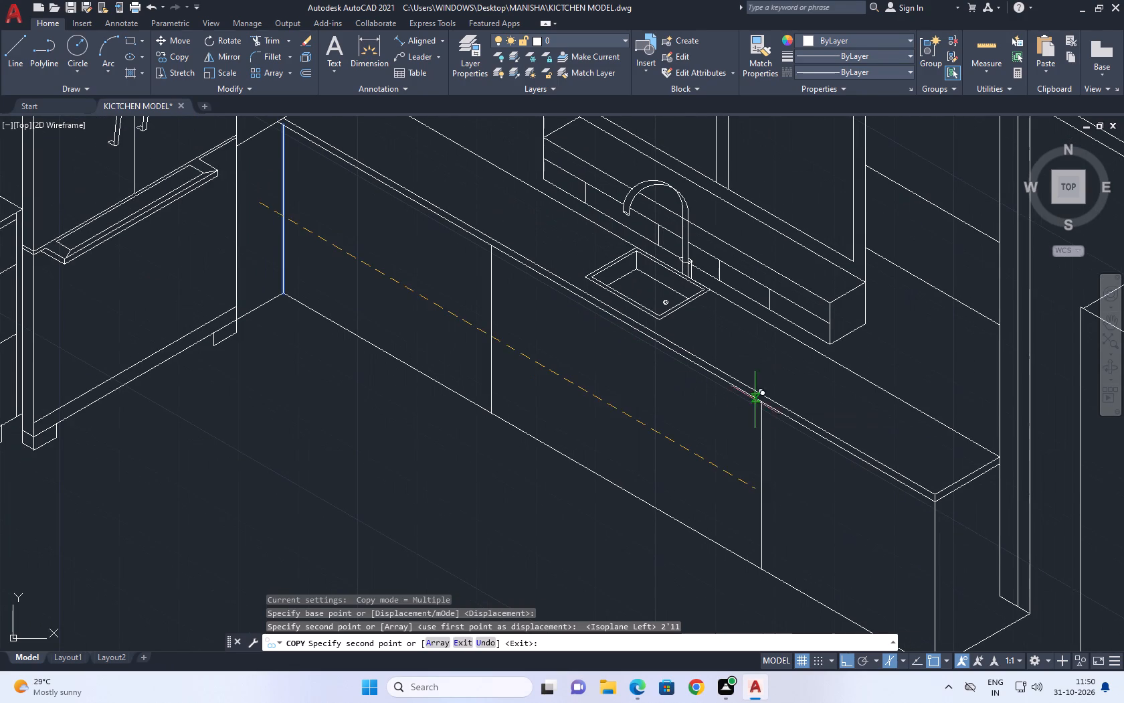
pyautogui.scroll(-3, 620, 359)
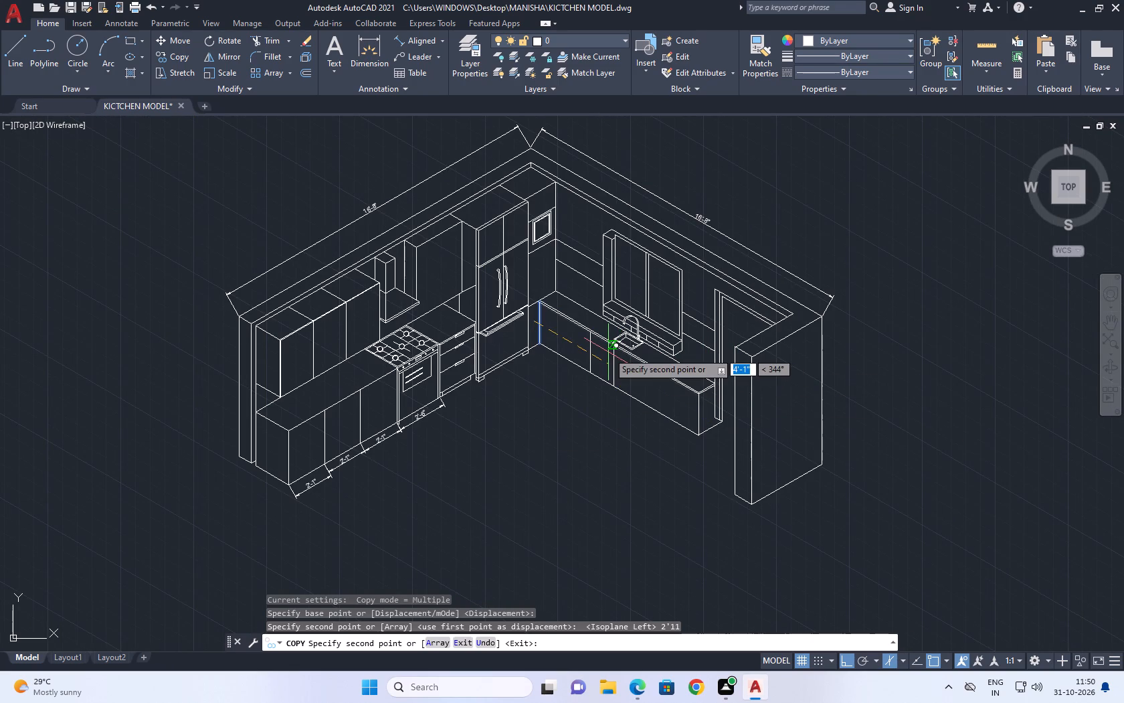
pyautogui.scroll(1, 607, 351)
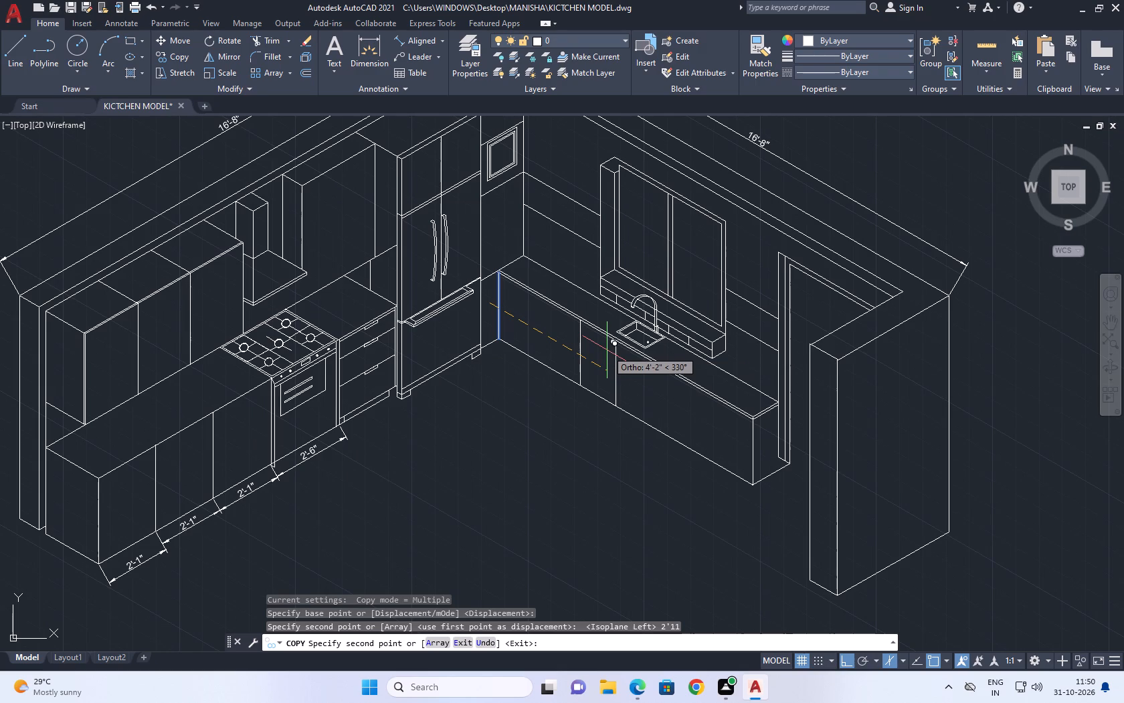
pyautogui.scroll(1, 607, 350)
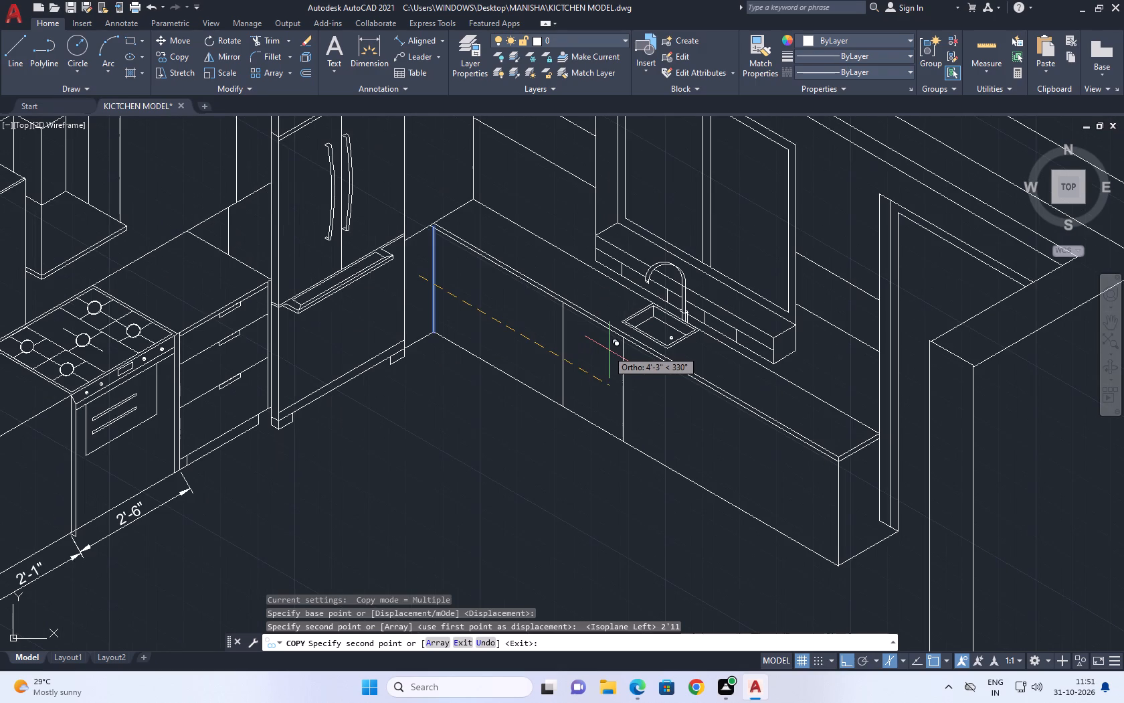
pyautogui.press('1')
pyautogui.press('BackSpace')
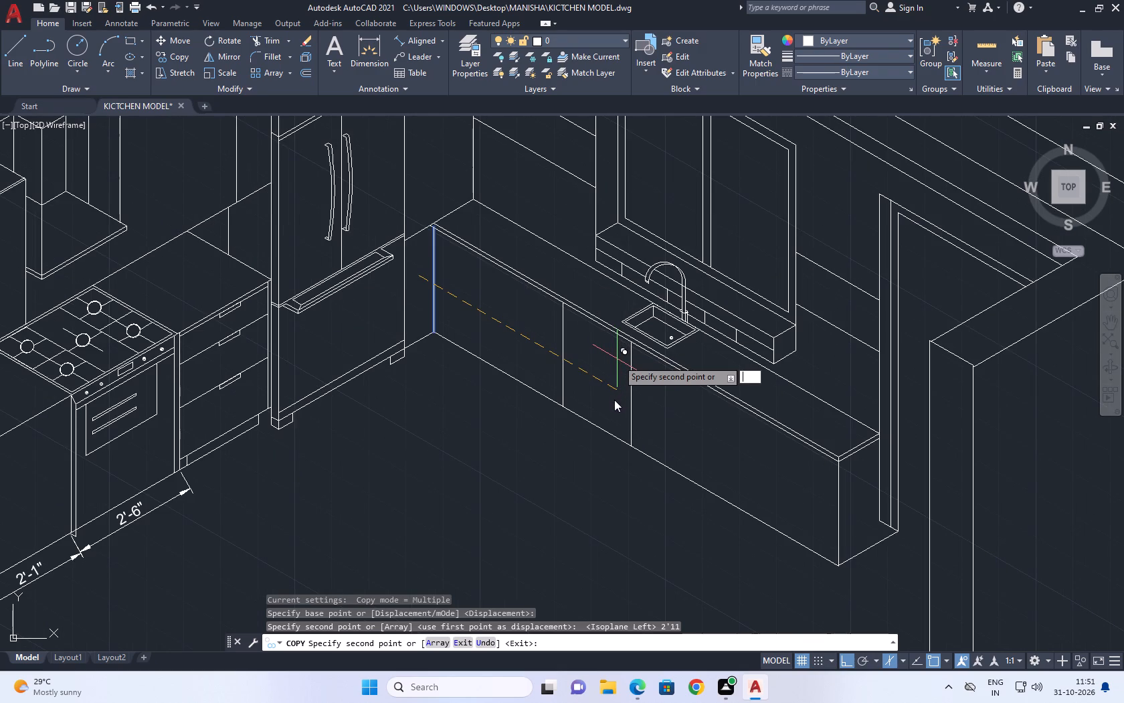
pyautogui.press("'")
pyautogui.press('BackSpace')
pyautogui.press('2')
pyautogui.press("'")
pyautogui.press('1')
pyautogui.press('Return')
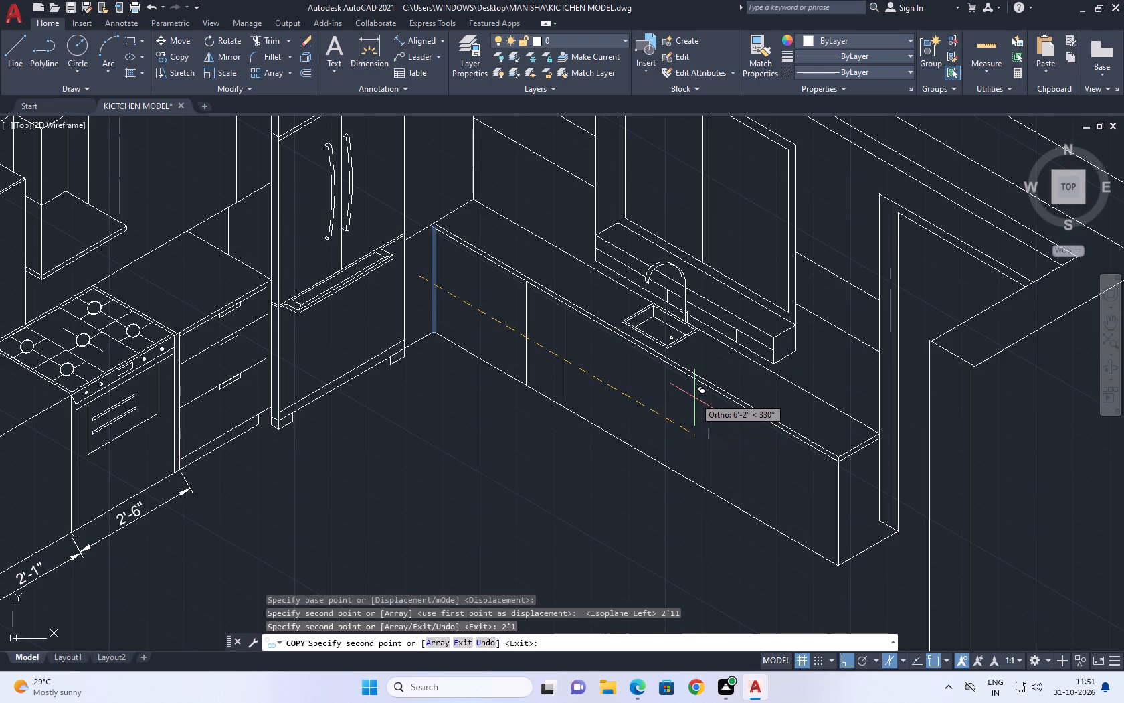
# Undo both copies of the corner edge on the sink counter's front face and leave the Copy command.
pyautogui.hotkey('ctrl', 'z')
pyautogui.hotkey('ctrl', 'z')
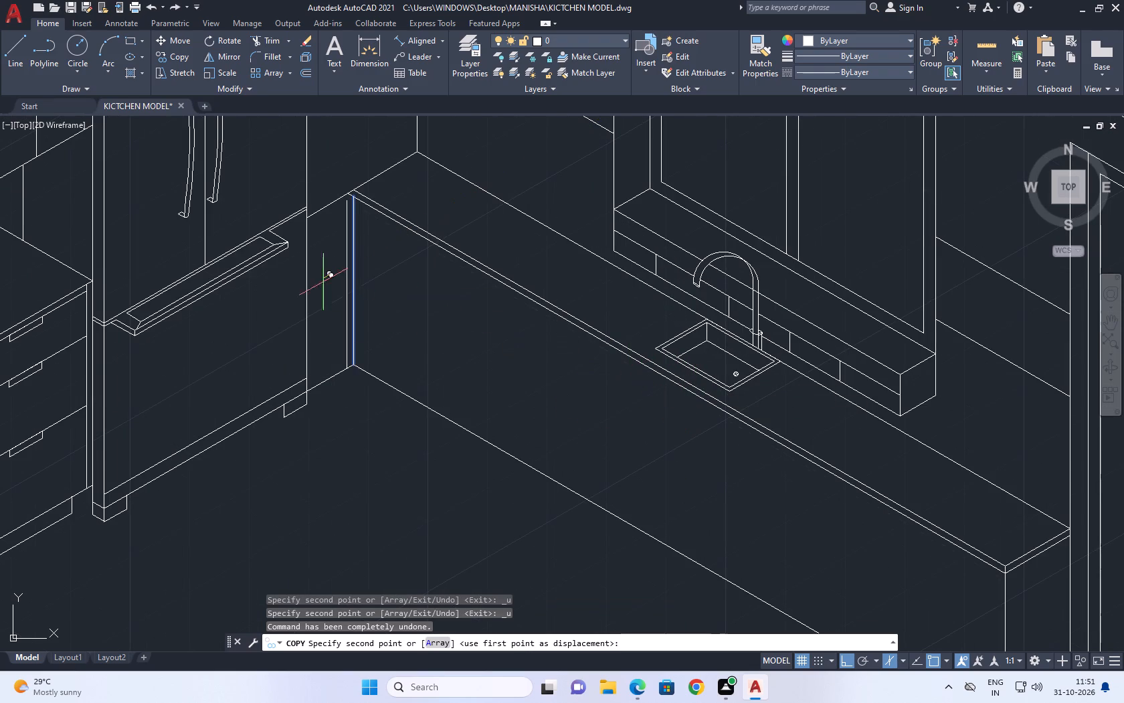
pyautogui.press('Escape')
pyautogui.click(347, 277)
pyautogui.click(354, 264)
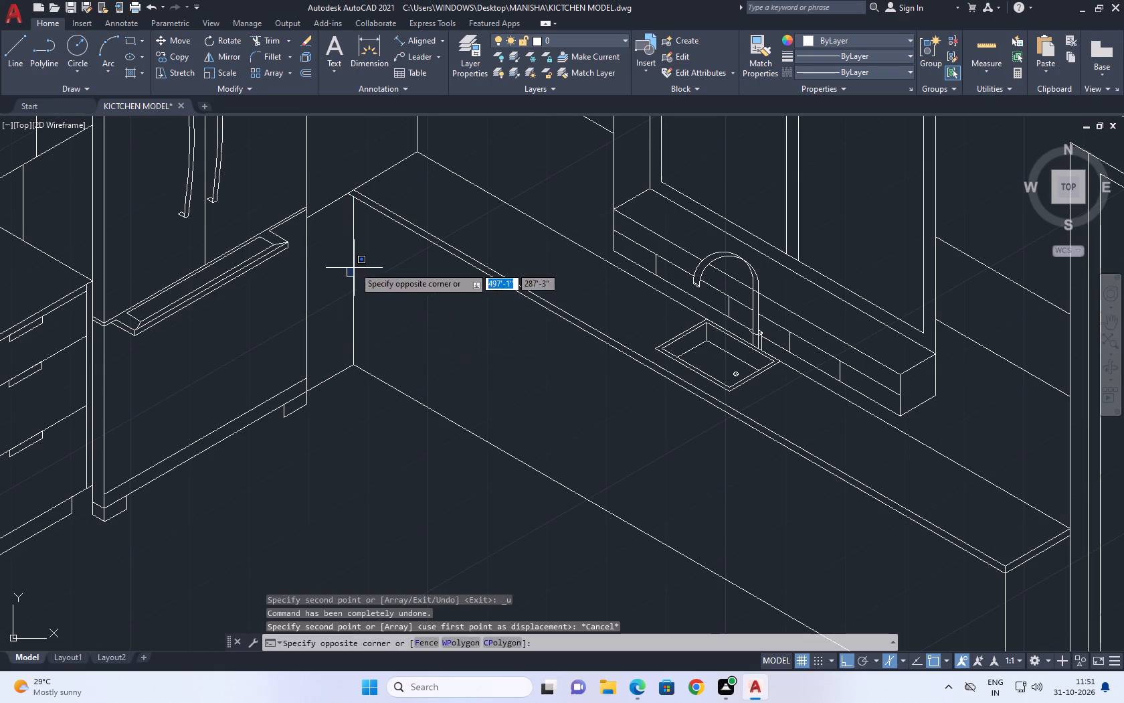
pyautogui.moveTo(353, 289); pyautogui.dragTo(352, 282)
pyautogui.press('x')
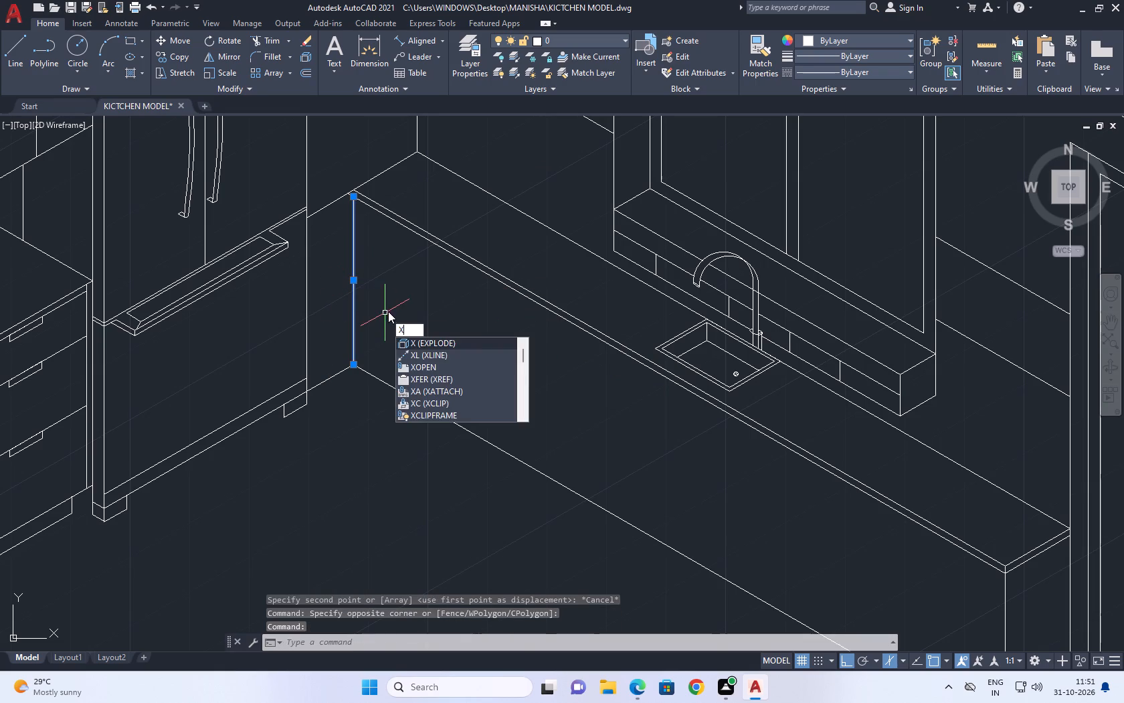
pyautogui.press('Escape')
# Copy the sink counter's vertical corner edge beside the refrigerator 2'1" along the front face as the first cabinet division.
pyautogui.click(366, 309)
pyautogui.click(347, 289)
pyautogui.moveTo(571, 330); pyautogui.dragTo(838, 211, button='middle')
pyautogui.scroll(-4, 839, 226)
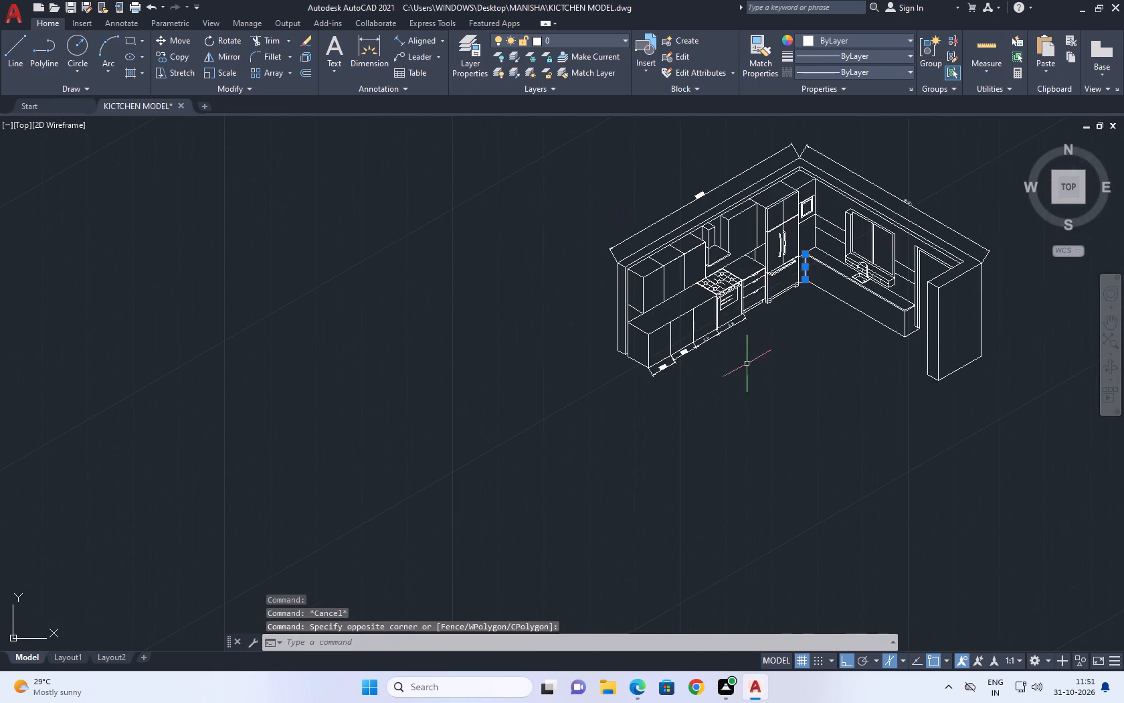
pyautogui.scroll(4, 683, 354)
pyautogui.scroll(-6, 682, 352)
pyautogui.scroll(5, 747, 304)
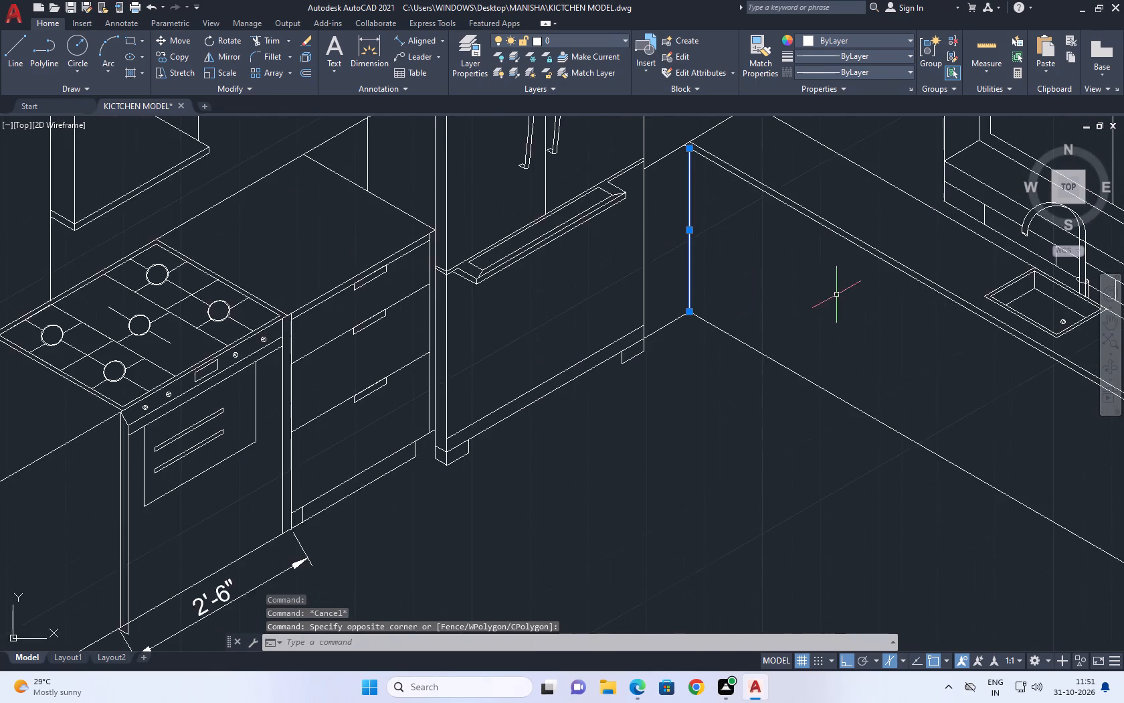
pyautogui.moveTo(783, 219); pyautogui.dragTo(688, 289, button='middle')
pyautogui.press('c')
pyautogui.write('O')
pyautogui.press('space')
pyautogui.click(642, 310)
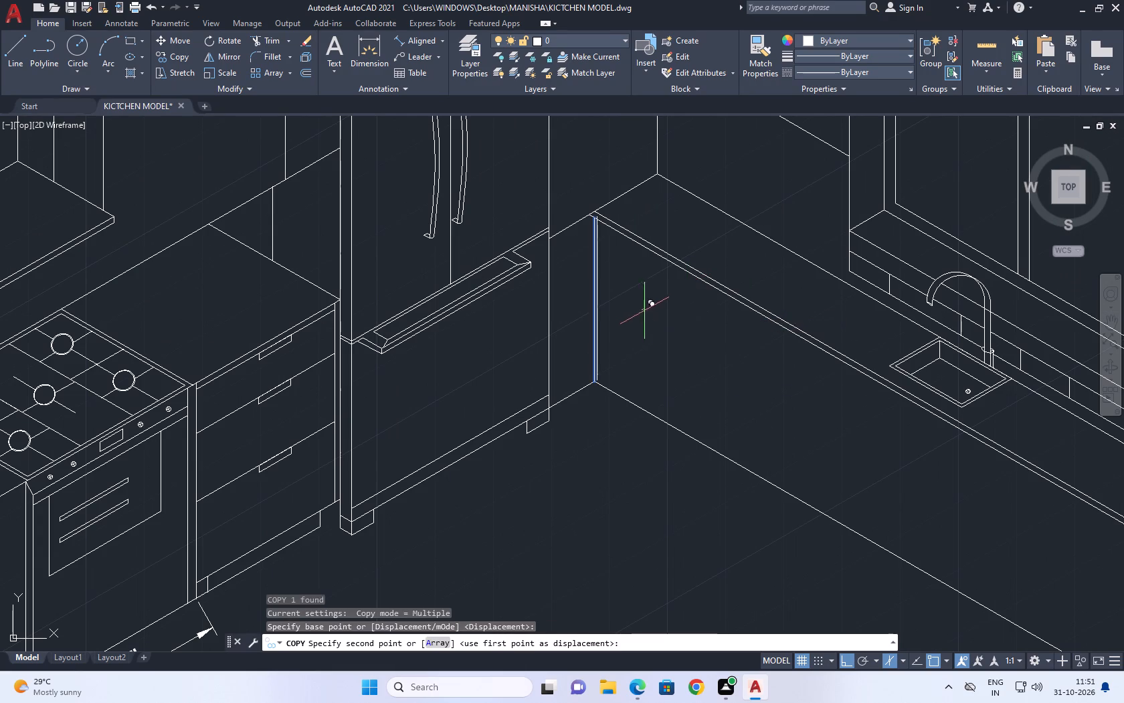
pyautogui.press('F5')
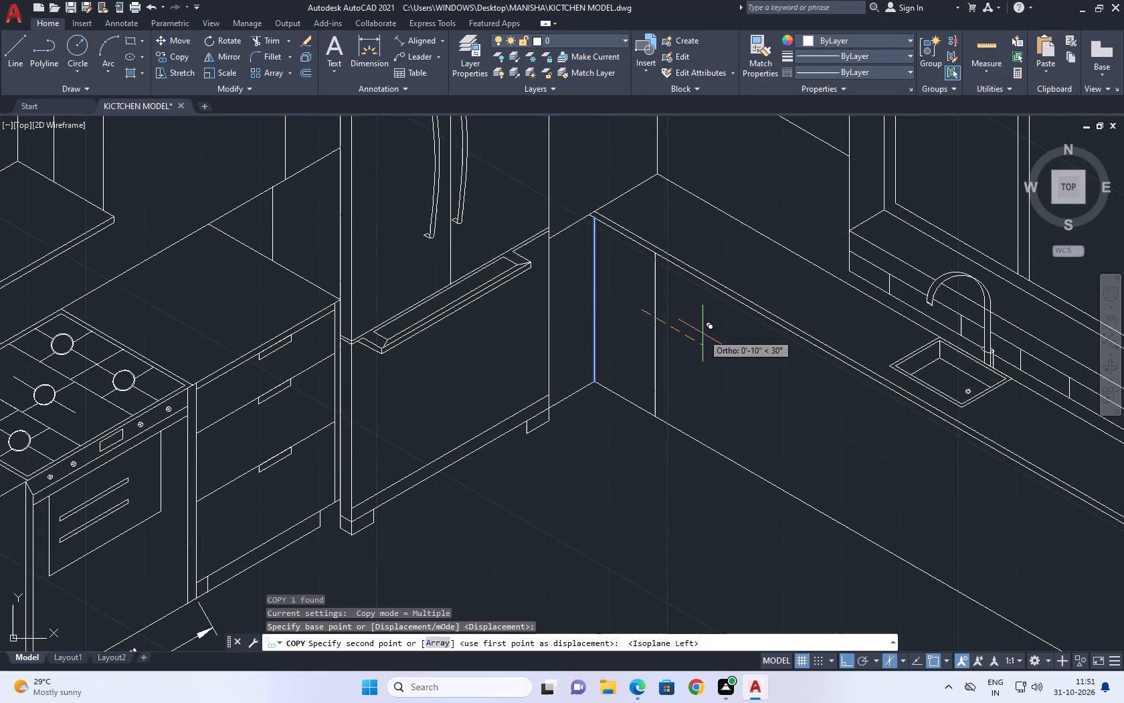
pyautogui.press('2')
pyautogui.write("'1")
pyautogui.press('Return')
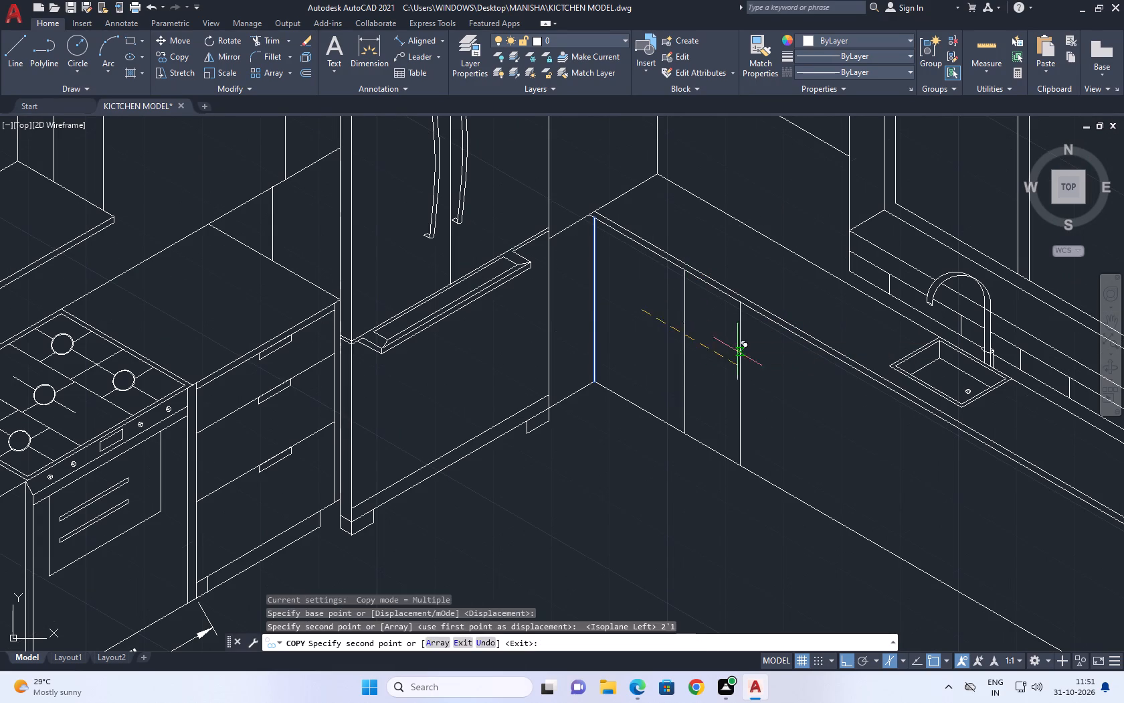
pyautogui.moveTo(754, 354); pyautogui.dragTo(664, 274, button='middle')
pyautogui.scroll(1, 668, 277)
pyautogui.press('Escape')
# Copy the first cabinet division line 2'1" further along the sink counter's front face, toward the doorway.
pyautogui.moveTo(740, 351); pyautogui.dragTo(693, 337)
pyautogui.click(579, 302)
pyautogui.moveTo(688, 342); pyautogui.dragTo(564, 256, button='middle')
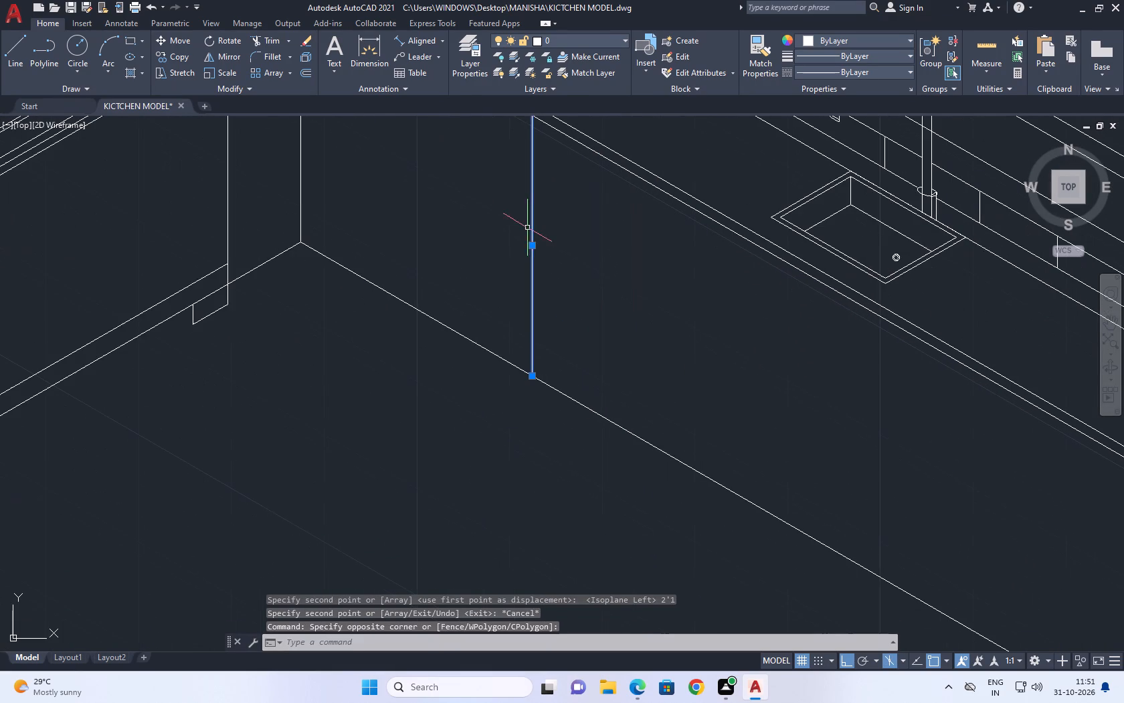
pyautogui.moveTo(612, 280); pyautogui.dragTo(634, 309, button='middle')
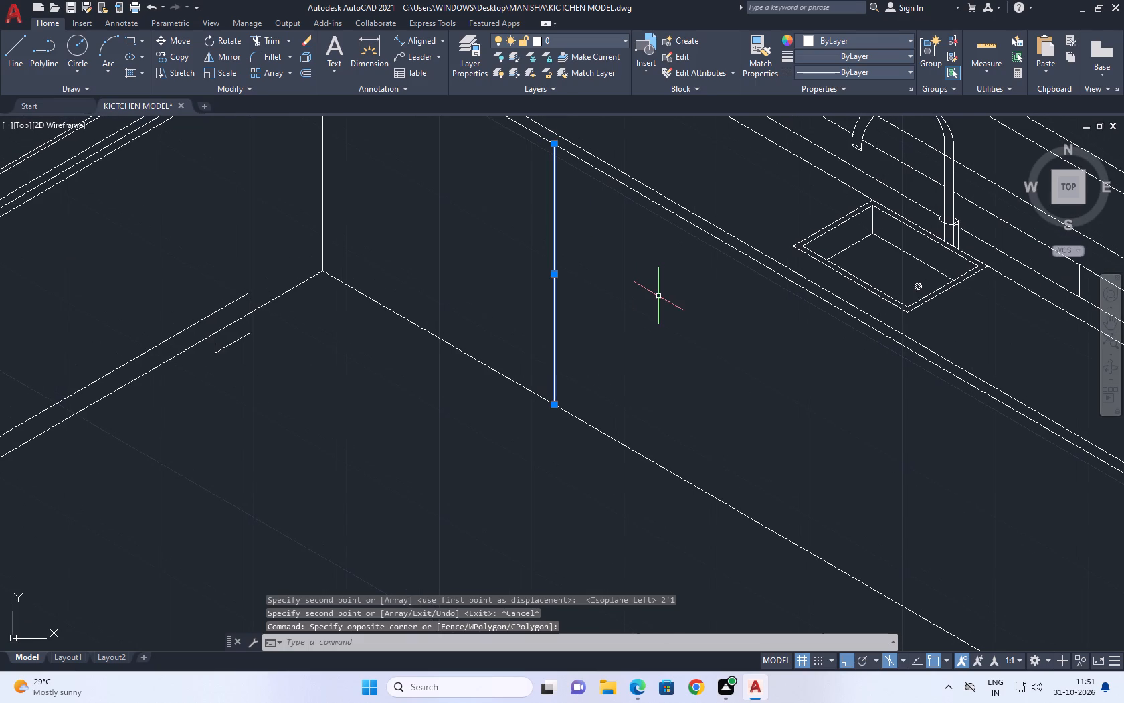
pyautogui.press('c')
pyautogui.press('o')
pyautogui.press('space')
pyautogui.moveTo(598, 303); pyautogui.dragTo(604, 307)
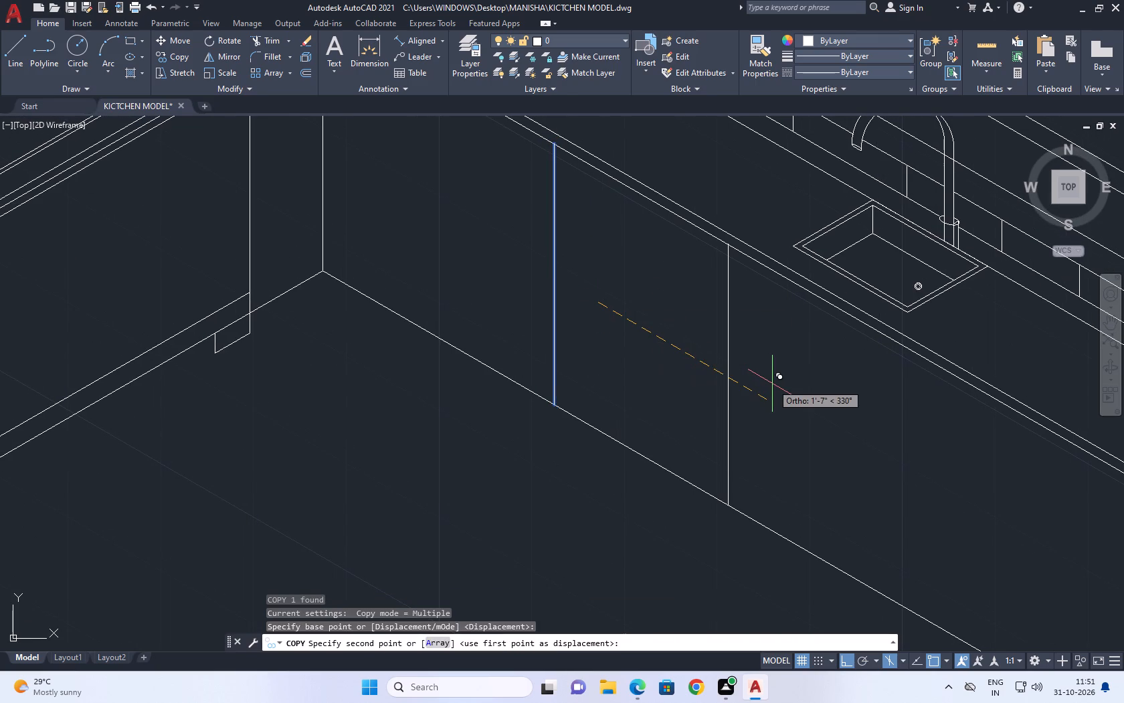
pyautogui.write("2'")
pyautogui.press('1')
pyautogui.press('0')
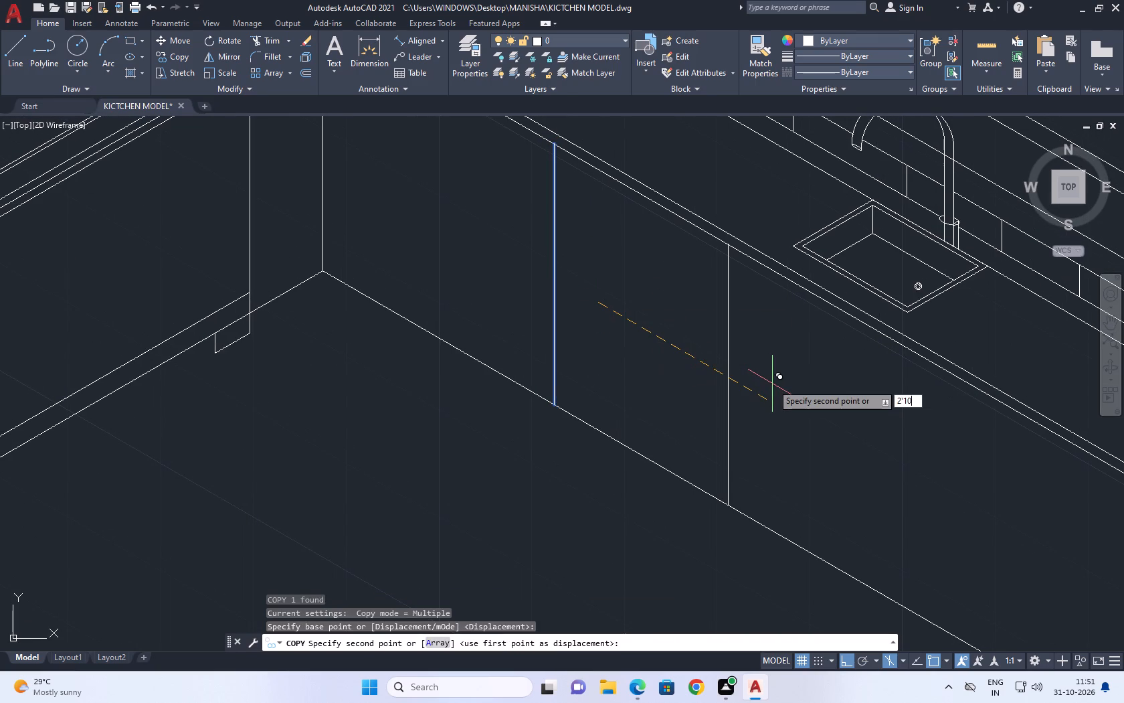
pyautogui.press('BackSpace')
pyautogui.press('Return')
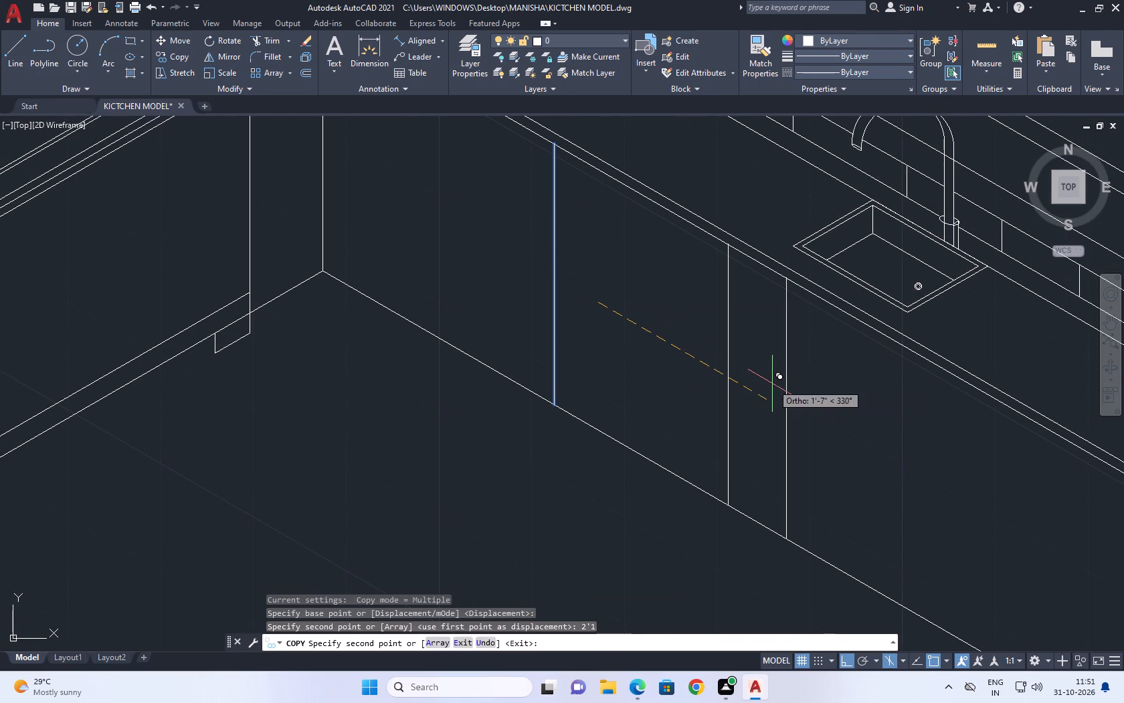
pyautogui.press('Escape')
# Copy the second cabinet division line 2'1" further toward the doorway end of the sink counter.
pyautogui.scroll(3, 791, 291)
pyautogui.scroll(-8, 785, 263)
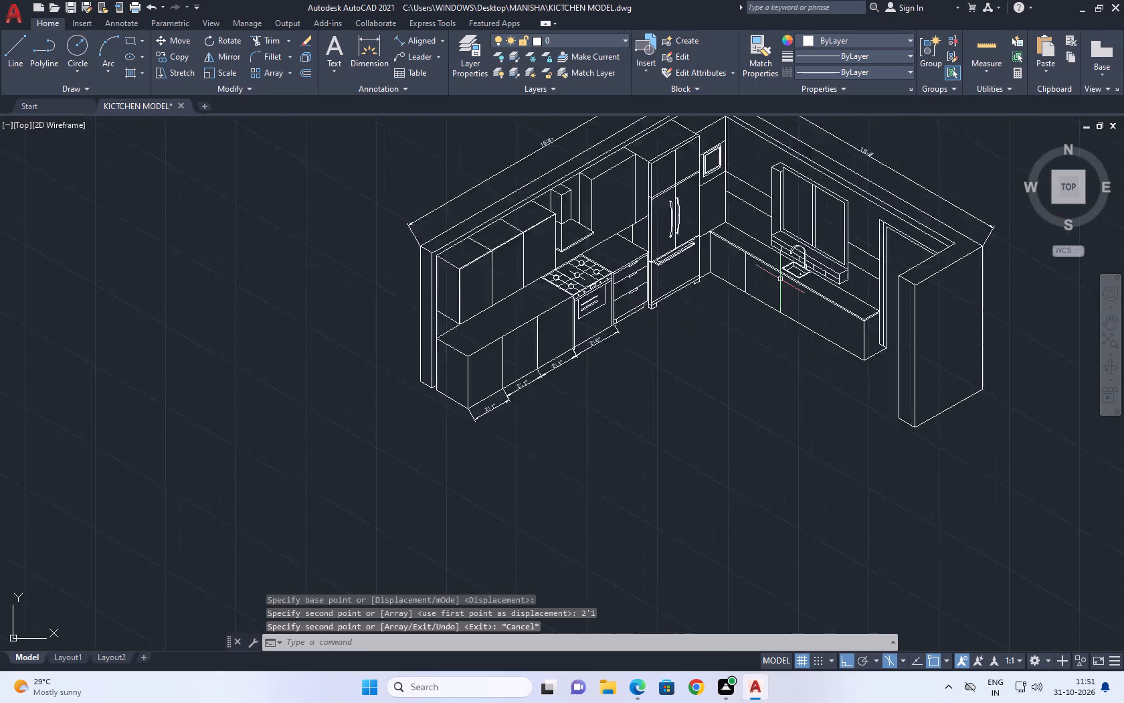
pyautogui.scroll(3, 779, 292)
pyautogui.click(779, 291)
pyautogui.moveTo(808, 289); pyautogui.dragTo(745, 270, button='middle')
pyautogui.write('CO')
pyautogui.press('space')
pyautogui.click(741, 285)
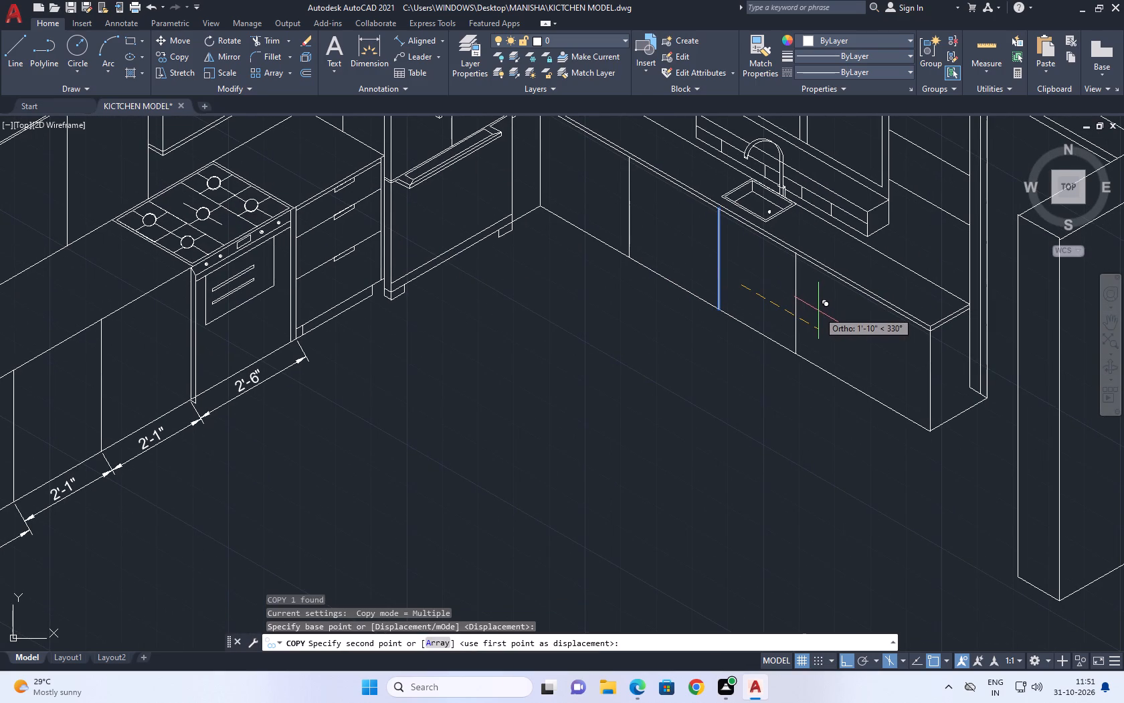
pyautogui.press('2')
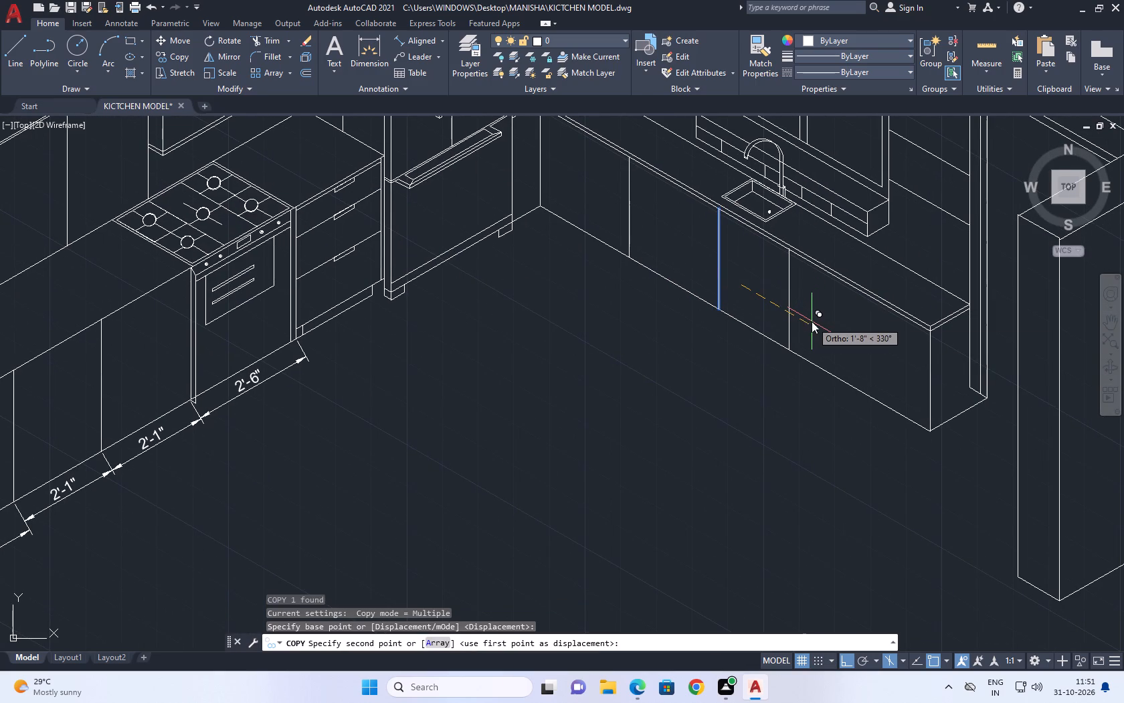
pyautogui.press("'")
pyautogui.press('1')
pyautogui.press('Return')
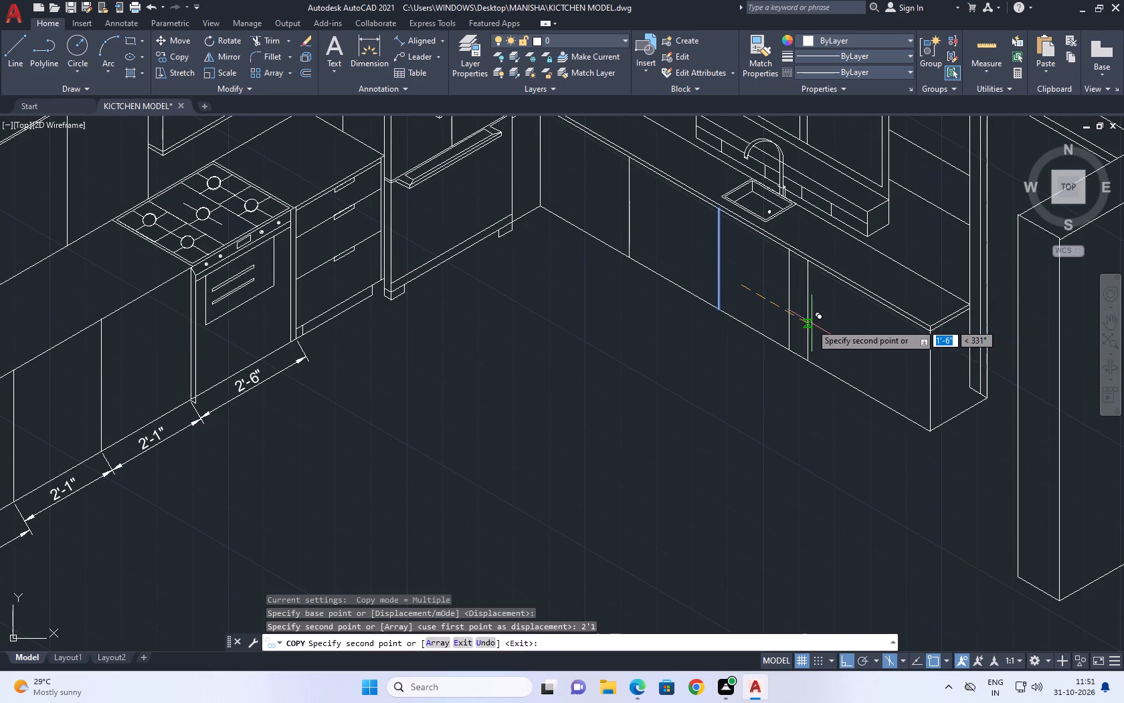
# Draw a vertical cabinet division near the sink counter's doorway end, from the countertop's lower edge down past the base line.
pyautogui.press('Escape')
pyautogui.middleClick(760, 277)
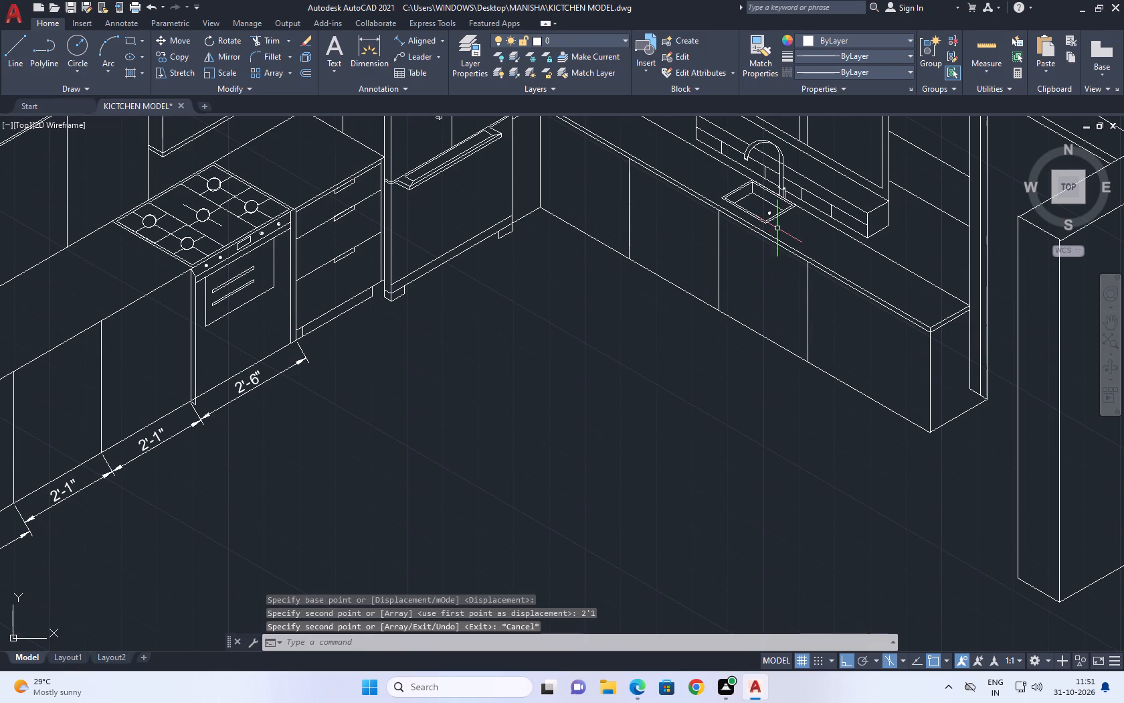
pyautogui.scroll(2, 914, 321)
pyautogui.moveTo(912, 317); pyautogui.dragTo(857, 279, button='middle')
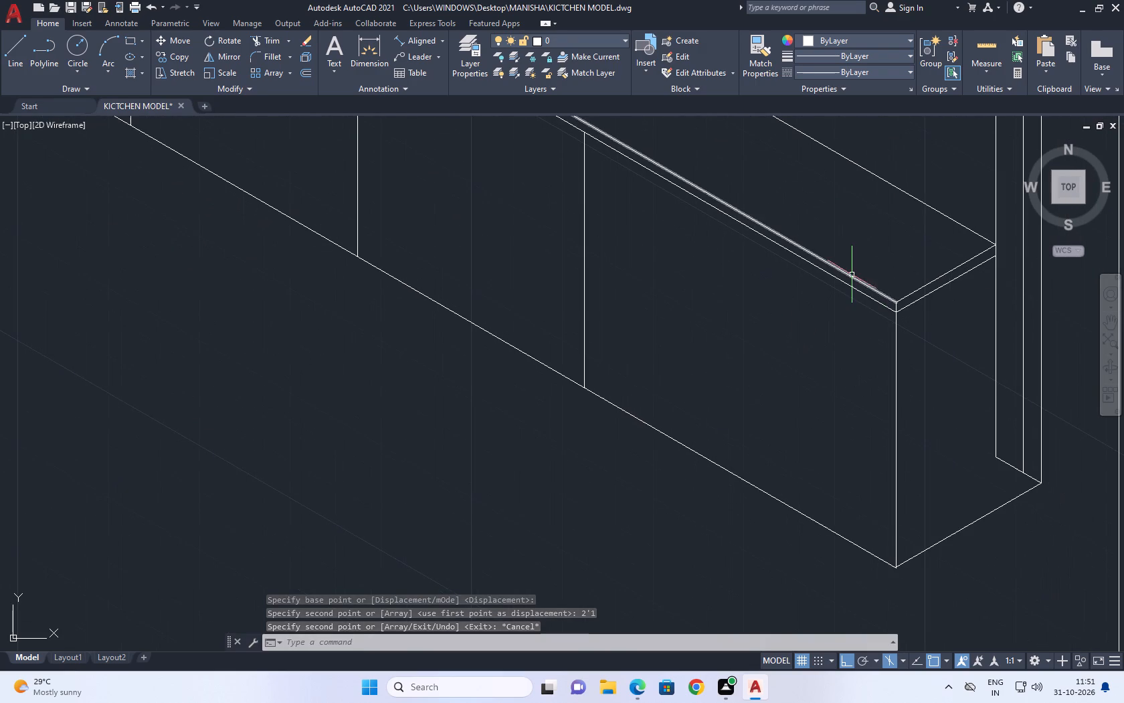
pyautogui.write('L')
pyautogui.press('space')
pyautogui.click(815, 264)
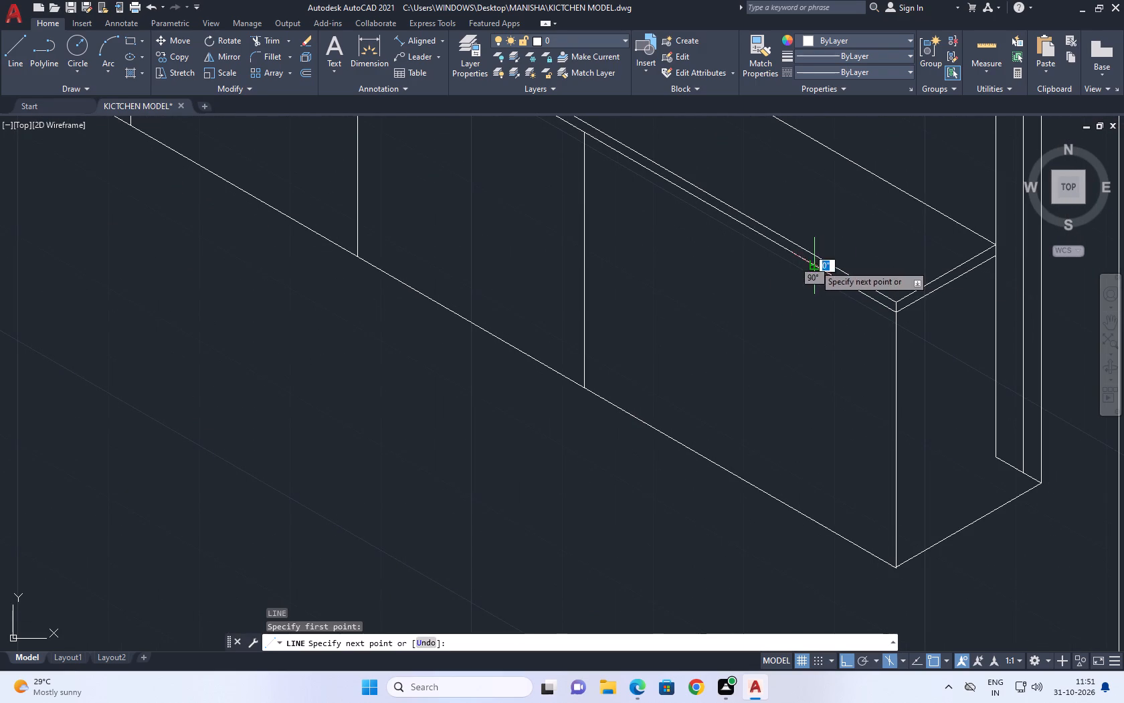
pyautogui.moveTo(819, 420); pyautogui.dragTo(824, 316, button='middle')
pyautogui.click(790, 495)
pyautogui.press('Escape')
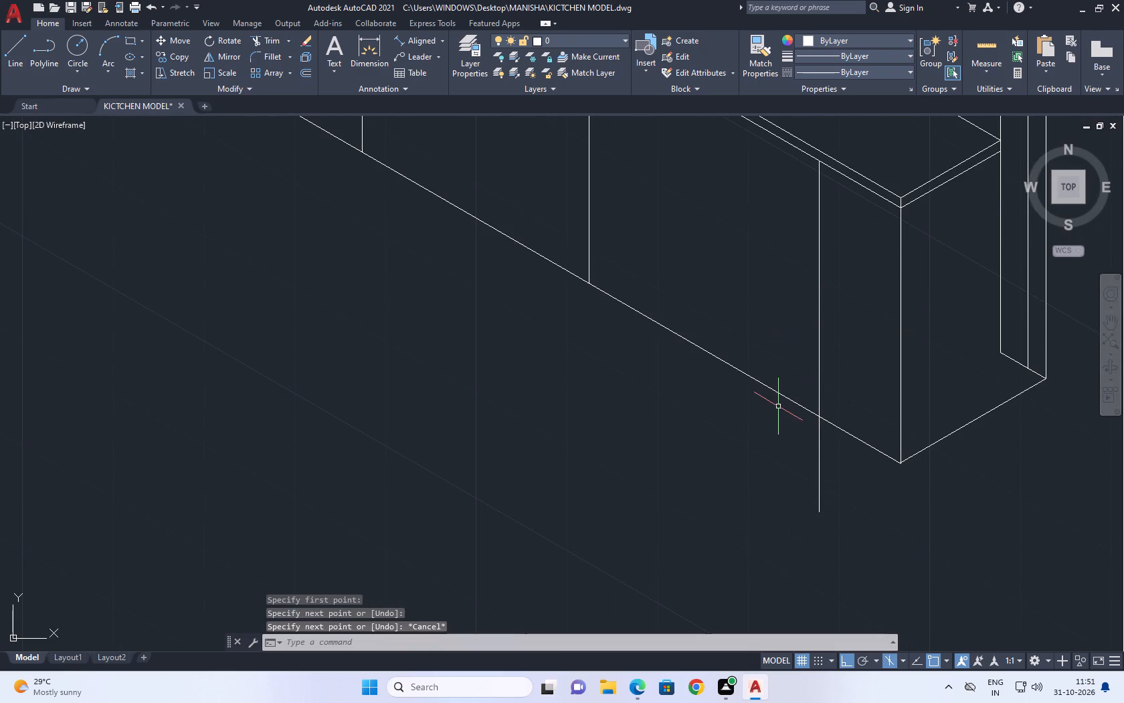
# Trim the new division line where it extends below the sink counter's base edge.
pyautogui.press('t')
pyautogui.press('r')
pyautogui.press('space')
pyautogui.click(832, 471)
pyautogui.click(735, 424)
pyautogui.press('Escape')
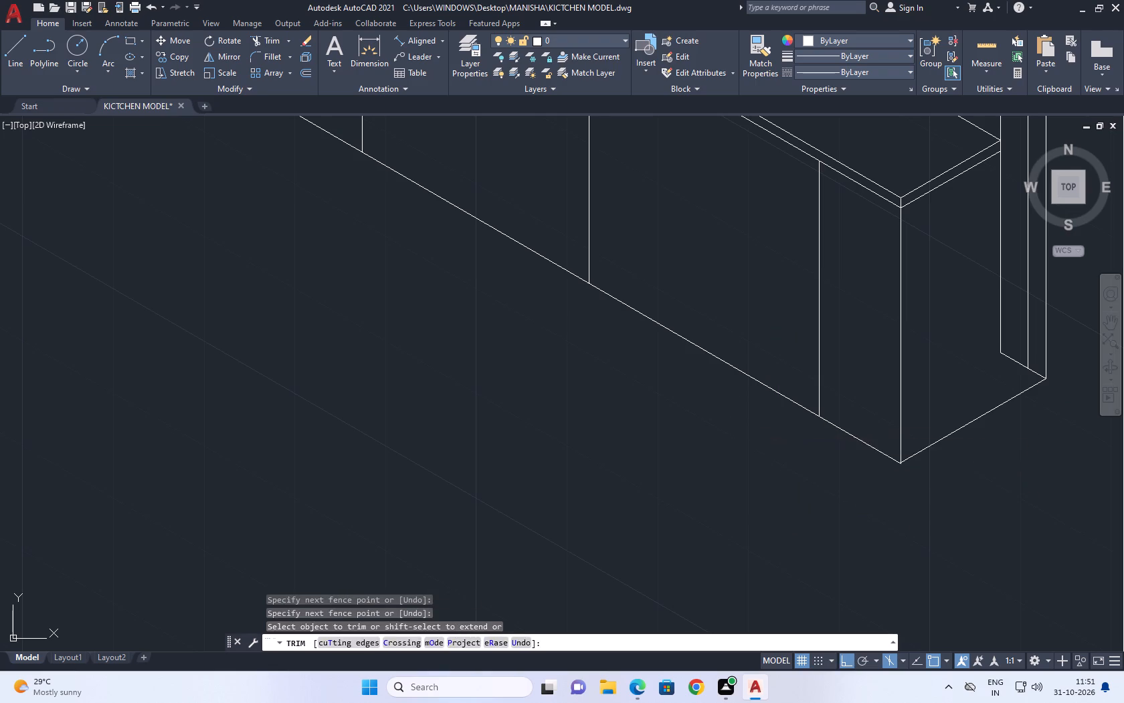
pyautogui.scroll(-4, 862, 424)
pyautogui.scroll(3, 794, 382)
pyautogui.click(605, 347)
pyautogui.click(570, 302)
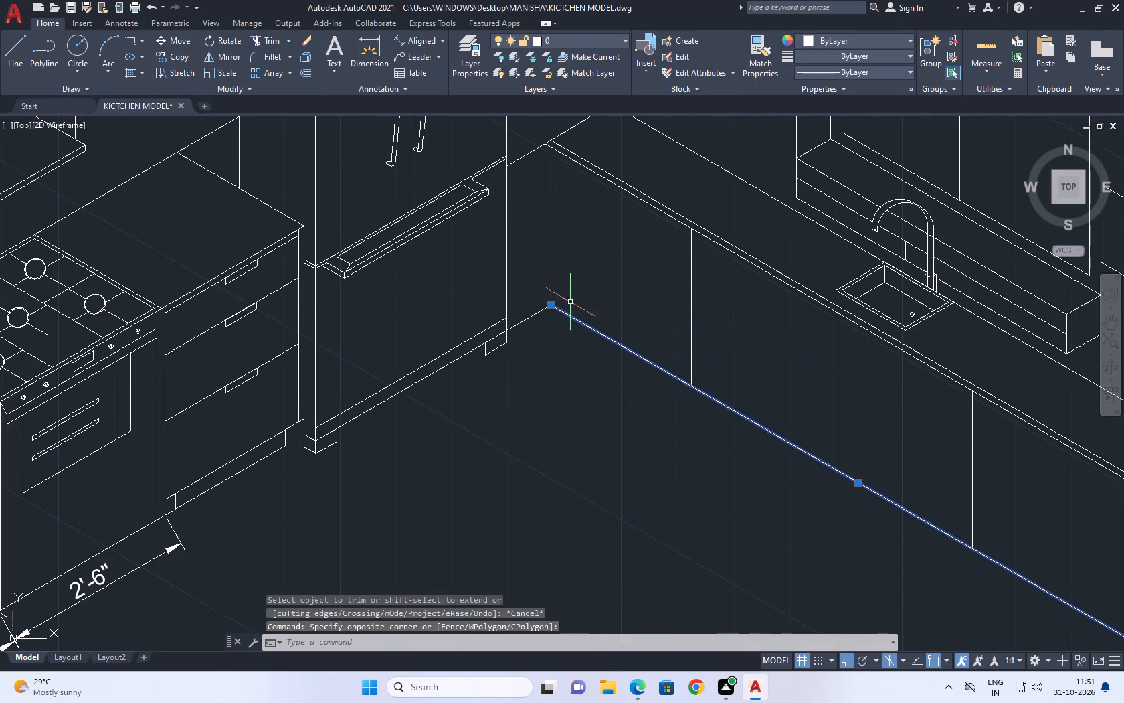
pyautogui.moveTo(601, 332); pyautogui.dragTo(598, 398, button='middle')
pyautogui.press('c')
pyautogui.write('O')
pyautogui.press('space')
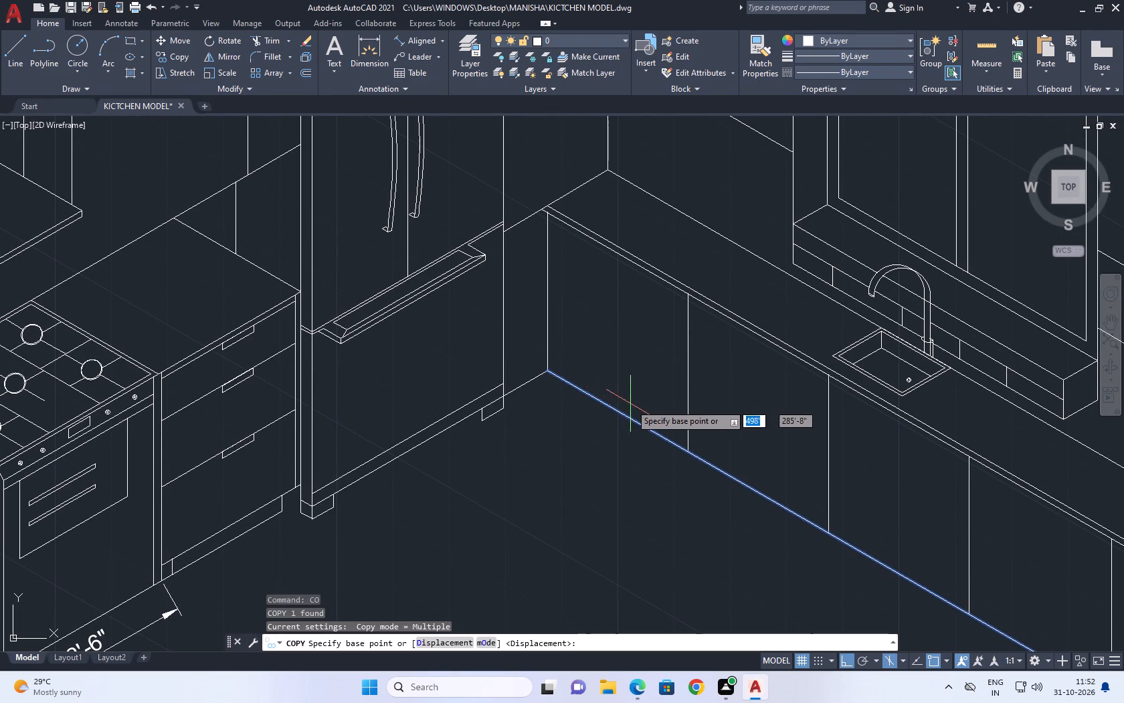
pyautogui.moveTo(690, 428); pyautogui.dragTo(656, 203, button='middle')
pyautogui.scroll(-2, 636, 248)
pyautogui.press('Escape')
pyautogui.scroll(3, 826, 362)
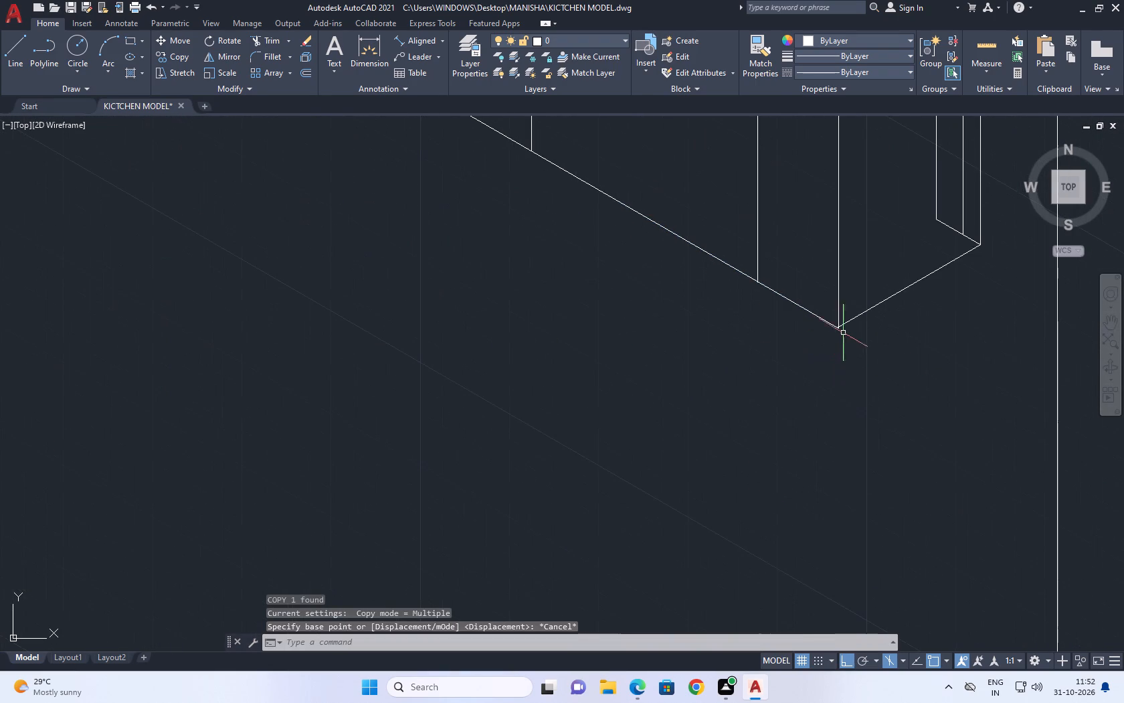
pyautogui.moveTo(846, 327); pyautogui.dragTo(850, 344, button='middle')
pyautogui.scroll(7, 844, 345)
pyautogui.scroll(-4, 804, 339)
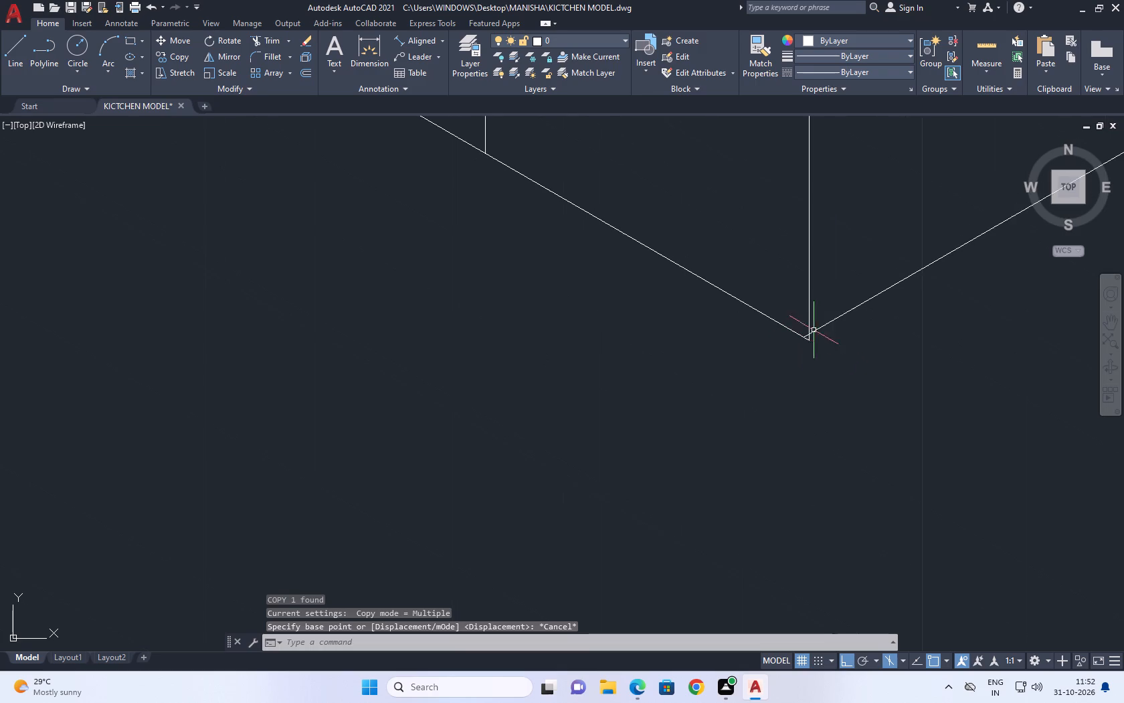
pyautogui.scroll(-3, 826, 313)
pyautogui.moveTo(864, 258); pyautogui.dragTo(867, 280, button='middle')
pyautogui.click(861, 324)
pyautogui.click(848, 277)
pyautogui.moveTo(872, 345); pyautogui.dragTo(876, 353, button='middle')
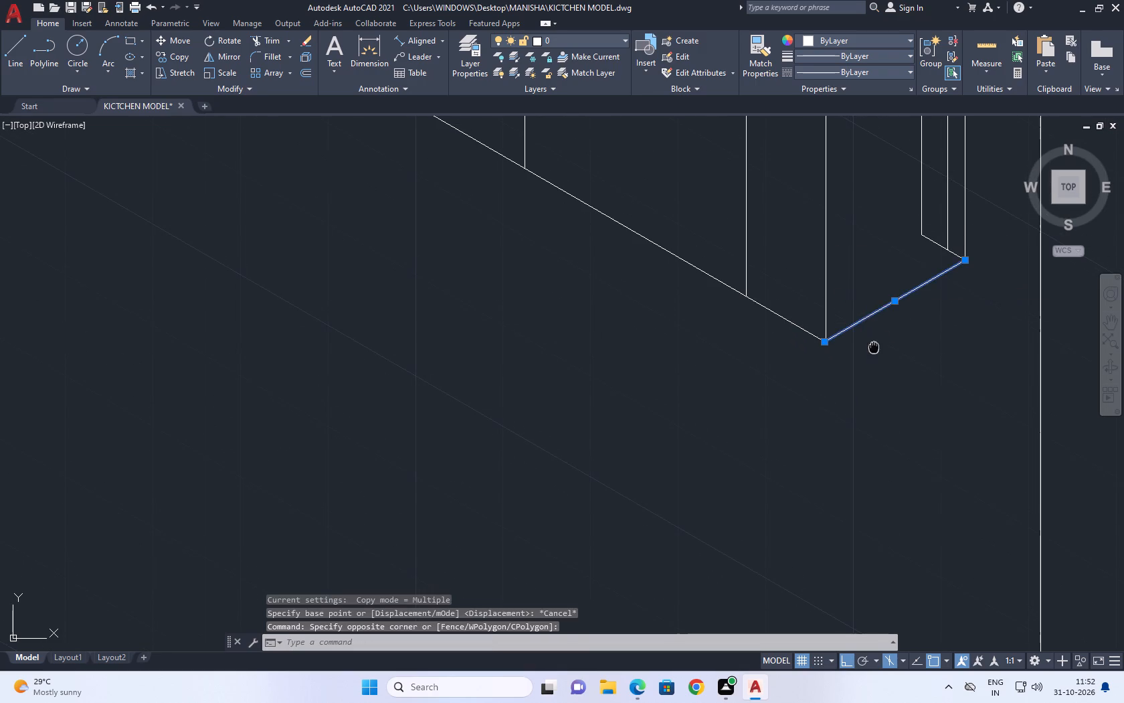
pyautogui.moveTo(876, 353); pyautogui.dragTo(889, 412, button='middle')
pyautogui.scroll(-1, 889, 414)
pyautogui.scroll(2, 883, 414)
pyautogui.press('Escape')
# Move the sink counter's doorway-end vertical corner edge so its lower endpoint meets the intersection of the two base edges.
pyautogui.scroll(3, 822, 404)
pyautogui.moveTo(830, 373); pyautogui.dragTo(802, 343)
pyautogui.click(773, 308)
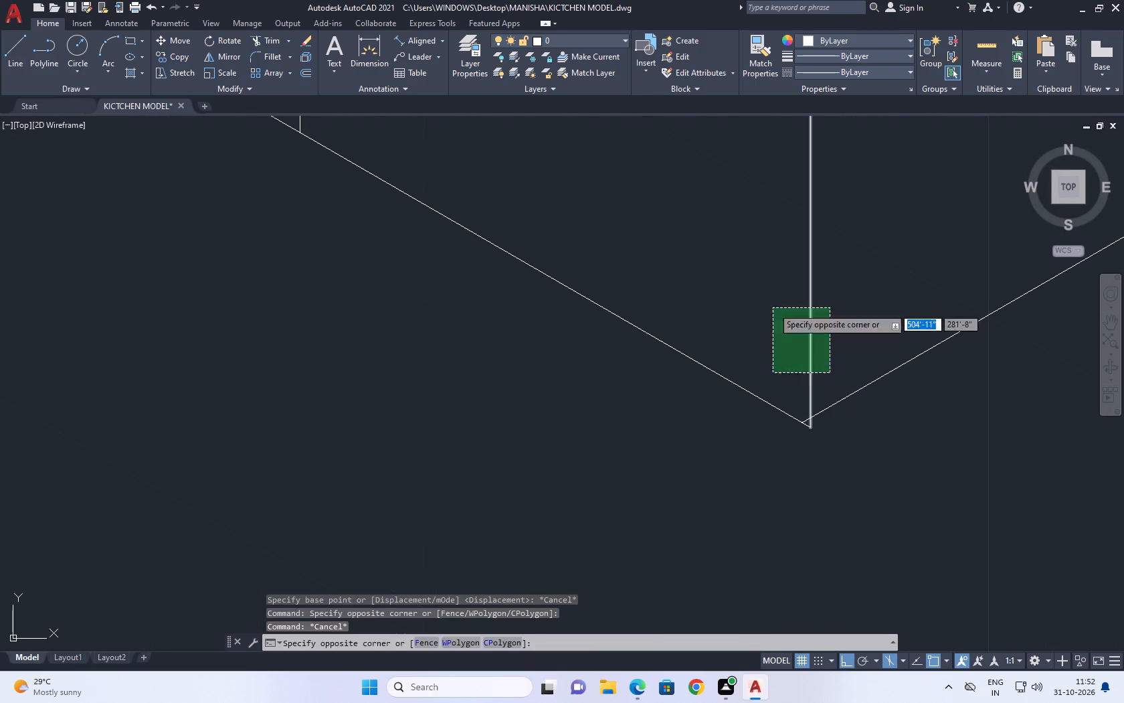
pyautogui.scroll(-5, 836, 347)
pyautogui.moveTo(874, 288); pyautogui.dragTo(882, 362, button='middle')
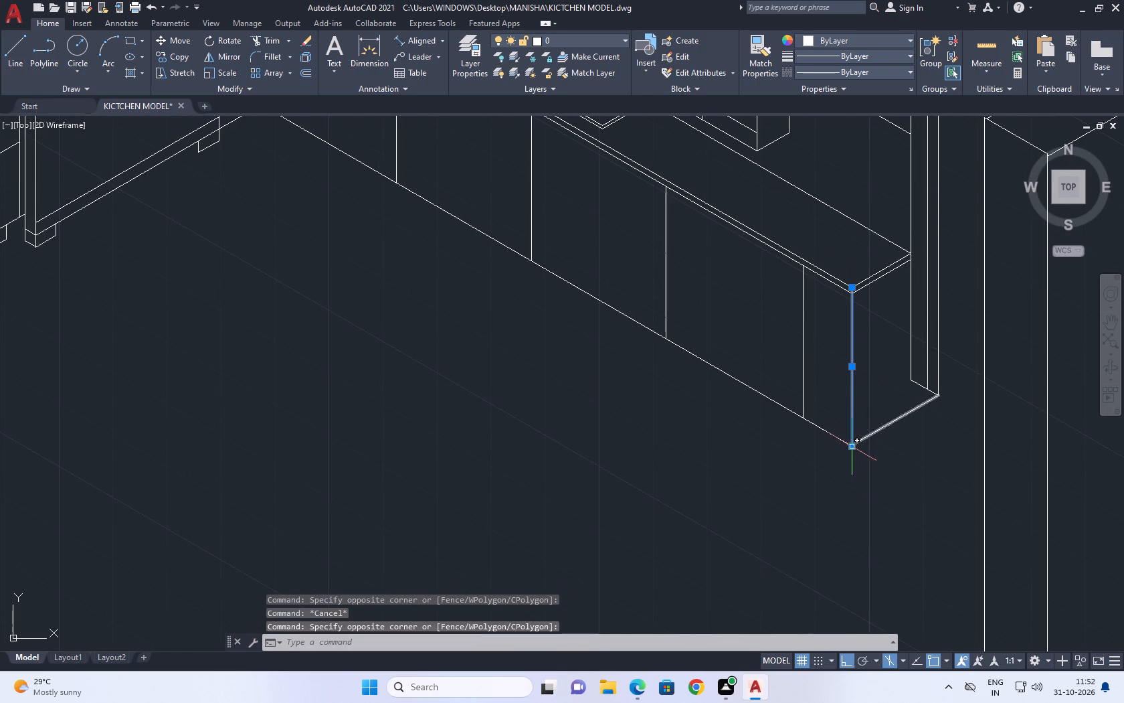
pyautogui.scroll(3, 850, 447)
pyautogui.write('M')
pyautogui.press('space')
pyautogui.scroll(3, 850, 446)
pyautogui.click(849, 448)
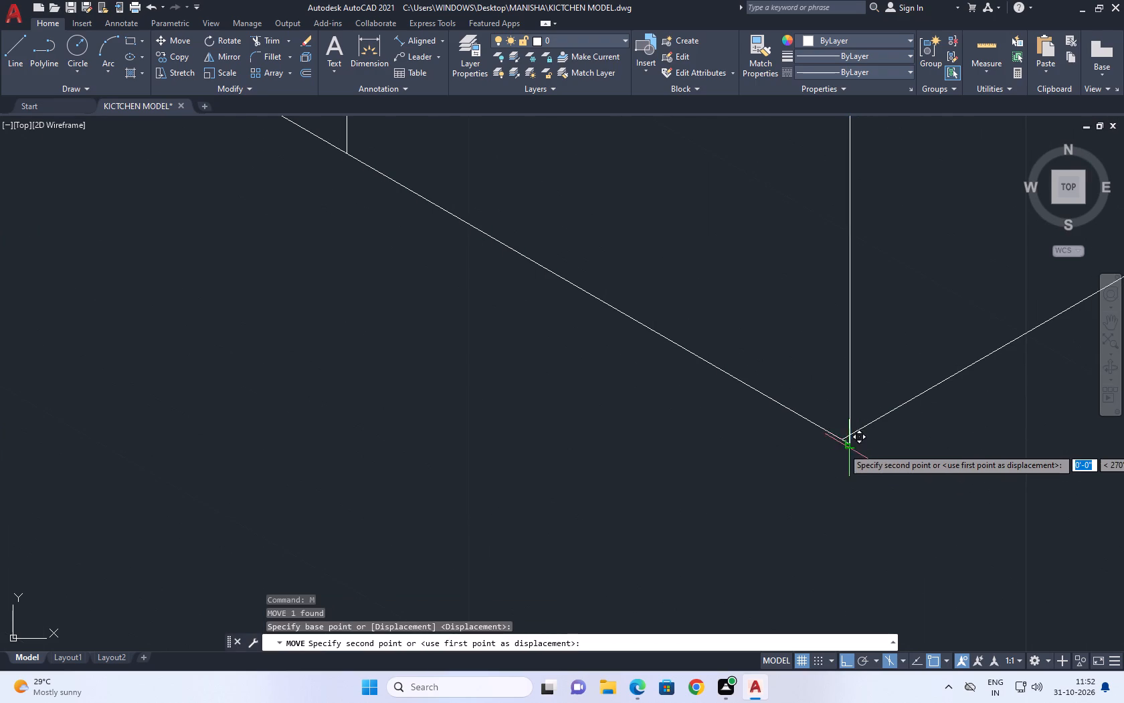
pyautogui.click(844, 441)
# Move the two countertop side edges at the doorway end so they meet the top of the vertical corner edge.
pyautogui.scroll(-5, 901, 413)
pyautogui.moveTo(891, 266); pyautogui.dragTo(884, 290, button='middle')
pyautogui.scroll(2, 884, 290)
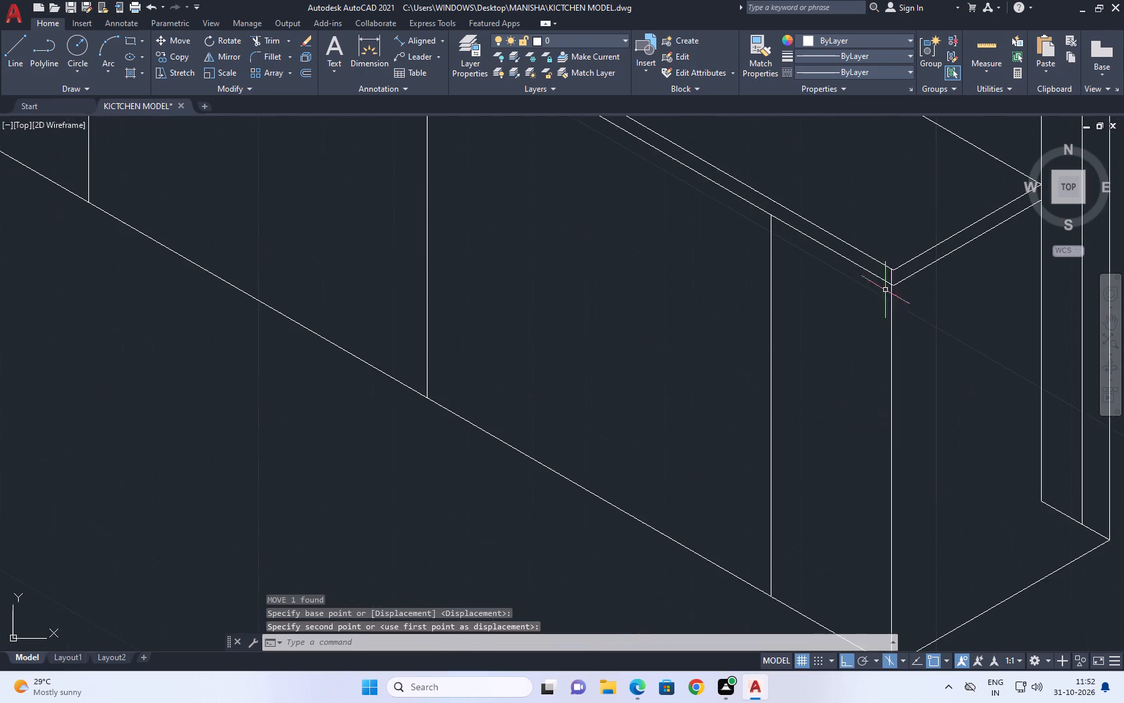
pyautogui.scroll(1, 926, 291)
pyautogui.scroll(-3, 891, 263)
pyautogui.scroll(1, 903, 250)
pyautogui.moveTo(903, 252); pyautogui.dragTo(888, 308, button='middle')
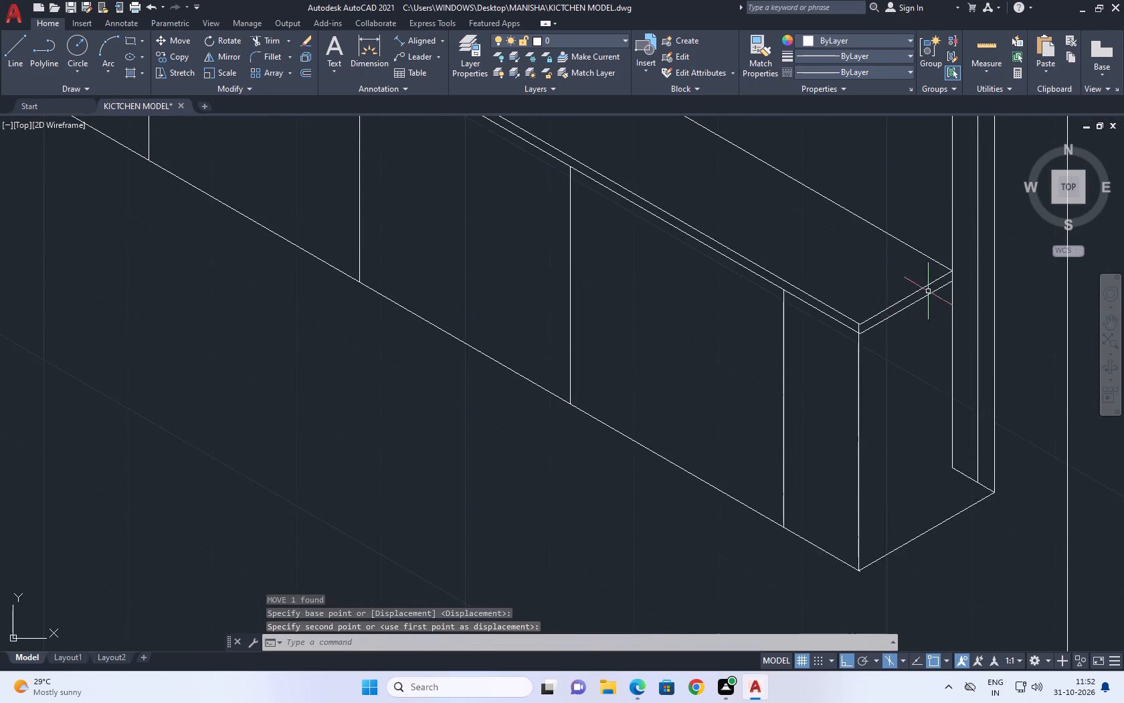
pyautogui.scroll(2, 935, 283)
pyautogui.scroll(1, 728, 412)
pyautogui.click(776, 412)
pyautogui.click(768, 327)
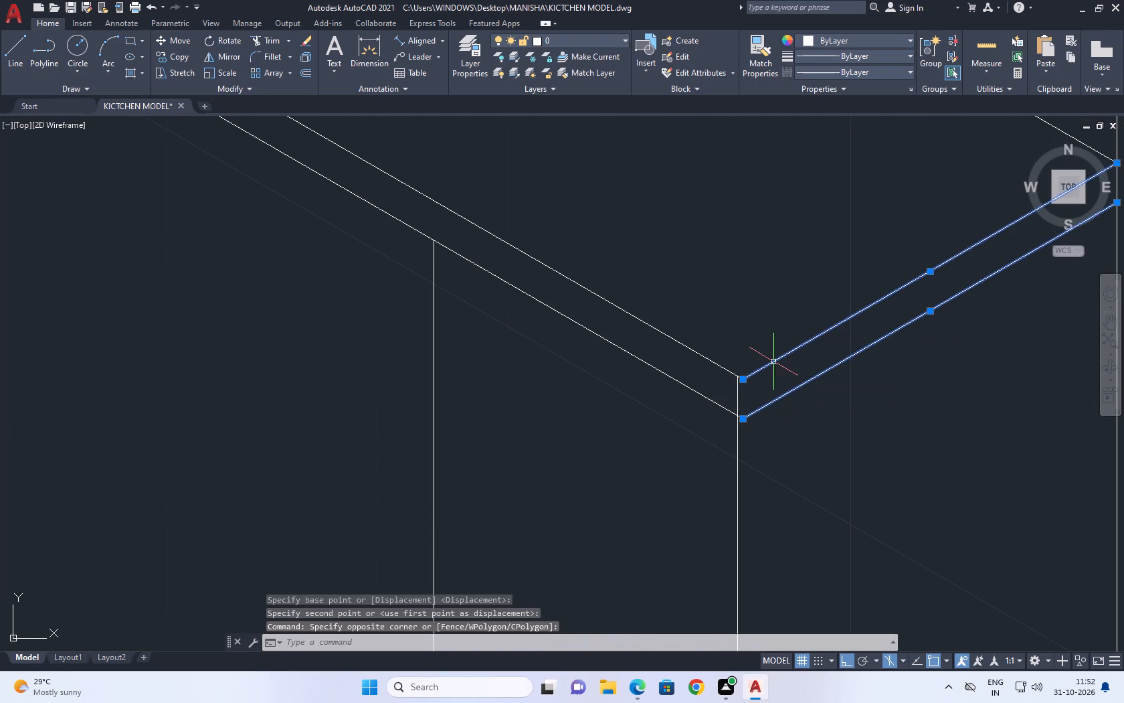
pyautogui.press('m')
pyautogui.press('space')
pyautogui.scroll(2, 754, 374)
pyautogui.click(725, 384)
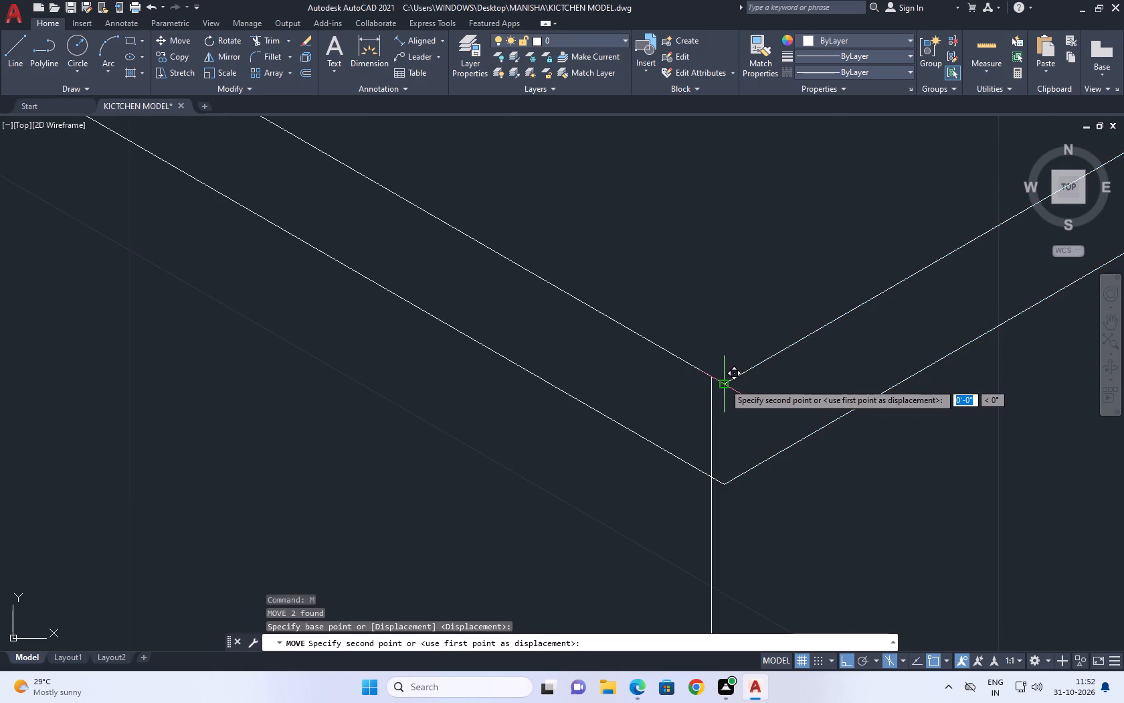
pyautogui.click(711, 378)
# Trim the ends of both front countertop lines that overshoot the doorway-end corner.
pyautogui.press('t')
pyautogui.press('r')
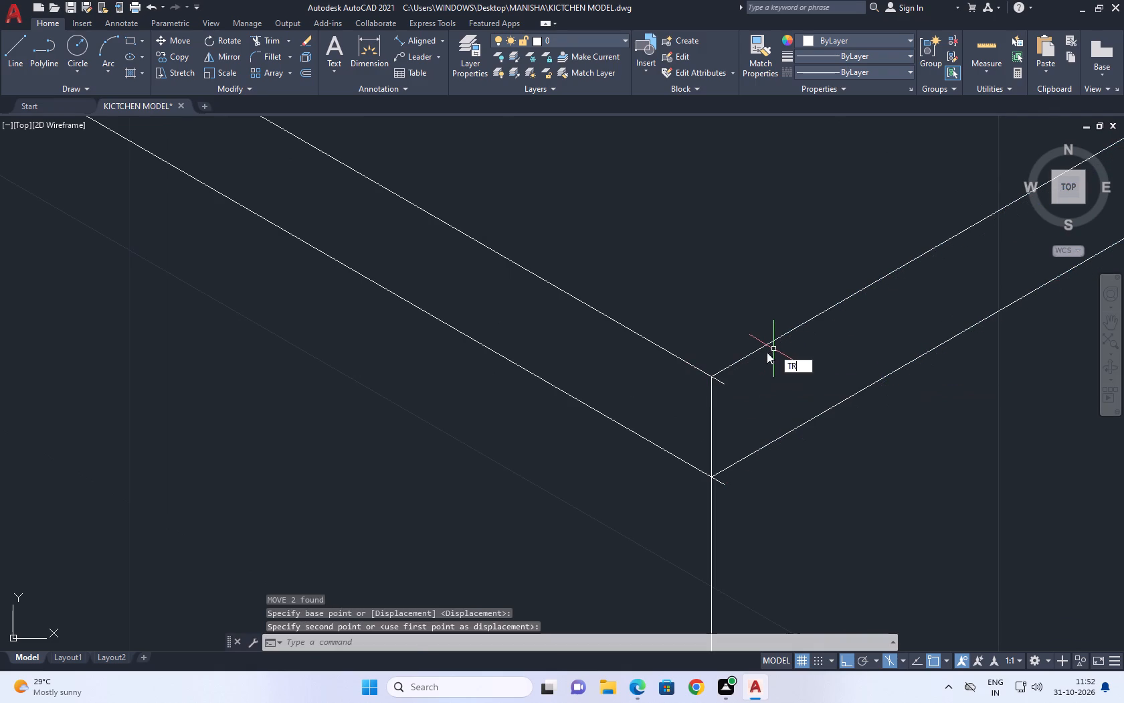
pyautogui.press('space')
pyautogui.click(727, 377)
pyautogui.click(719, 387)
pyautogui.click(725, 483)
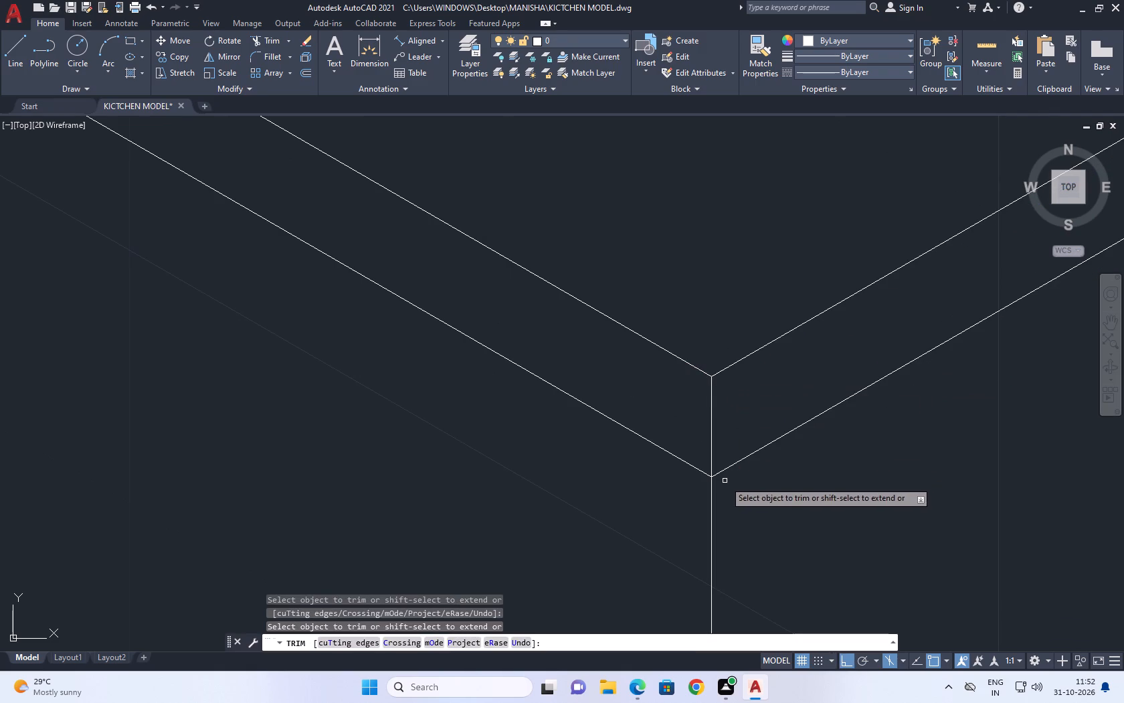
# Trim the excess line ends at the sink counter's bottom corner on the doorway end.
pyautogui.scroll(-6, 783, 313)
pyautogui.moveTo(830, 474); pyautogui.dragTo(825, 366, button='middle')
pyautogui.scroll(1, 825, 366)
pyautogui.scroll(3, 759, 463)
pyautogui.moveTo(742, 455); pyautogui.dragTo(747, 437, button='middle')
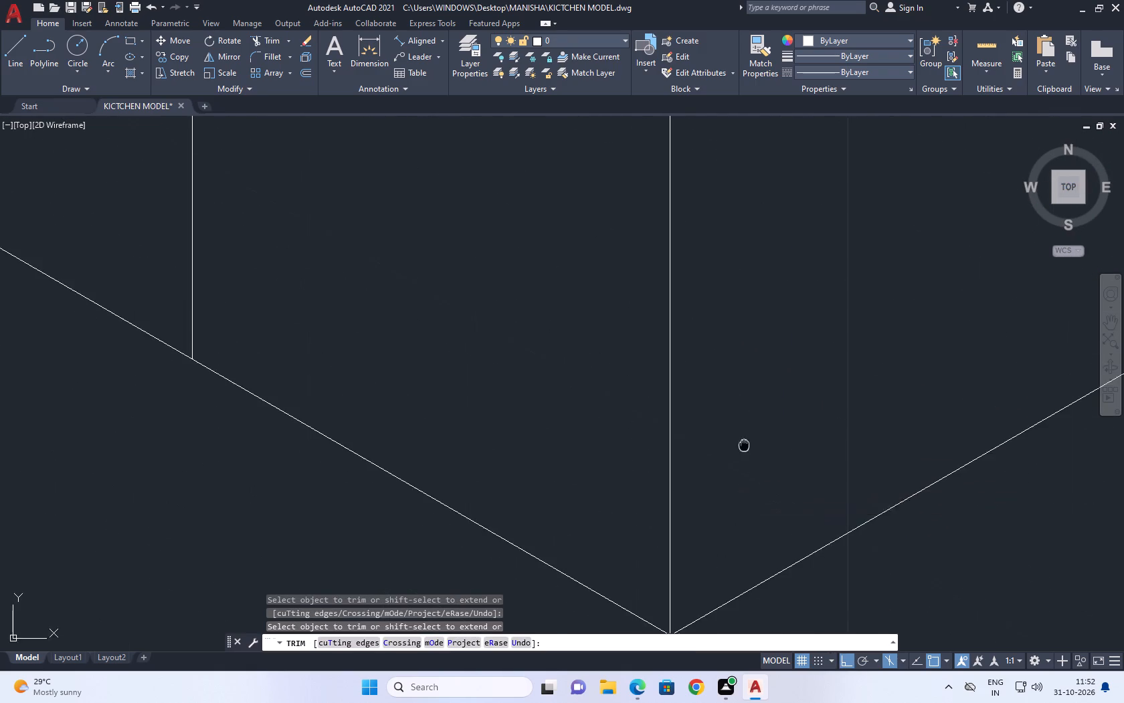
pyautogui.moveTo(747, 437); pyautogui.dragTo(831, 196, button='middle')
pyautogui.scroll(4, 779, 363)
pyautogui.moveTo(749, 386); pyautogui.dragTo(703, 405)
pyautogui.click(654, 428)
pyautogui.click(753, 413)
pyautogui.scroll(-2, 719, 353)
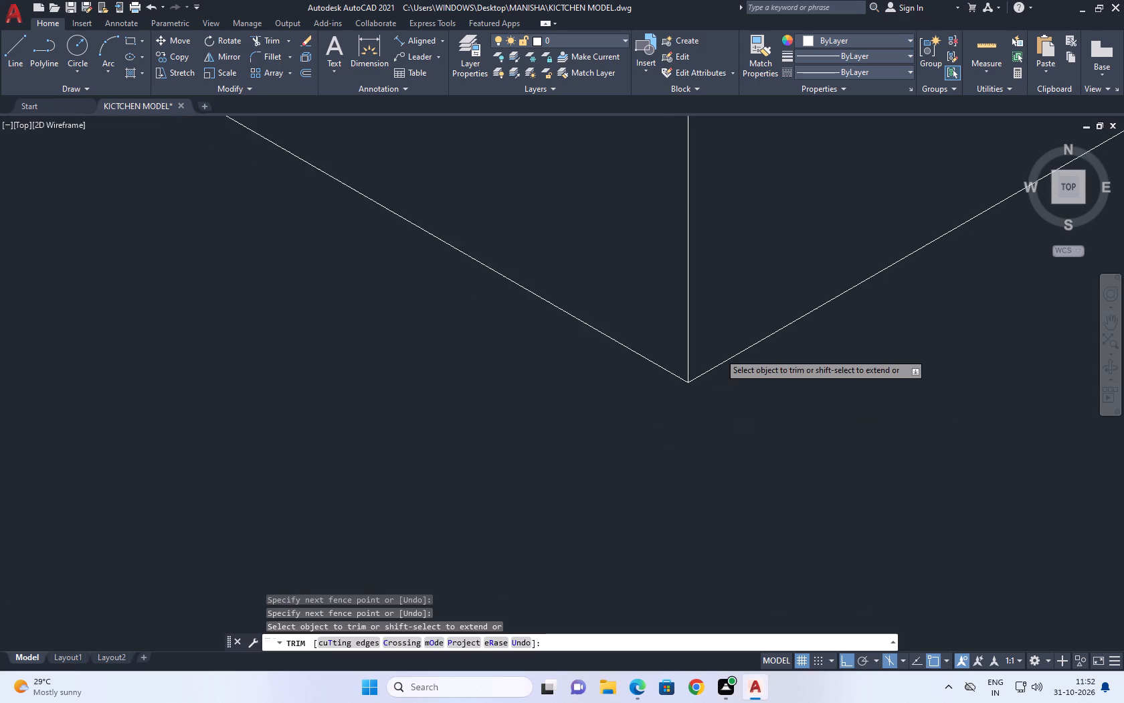
pyautogui.scroll(-8, 719, 353)
pyautogui.press('Escape')
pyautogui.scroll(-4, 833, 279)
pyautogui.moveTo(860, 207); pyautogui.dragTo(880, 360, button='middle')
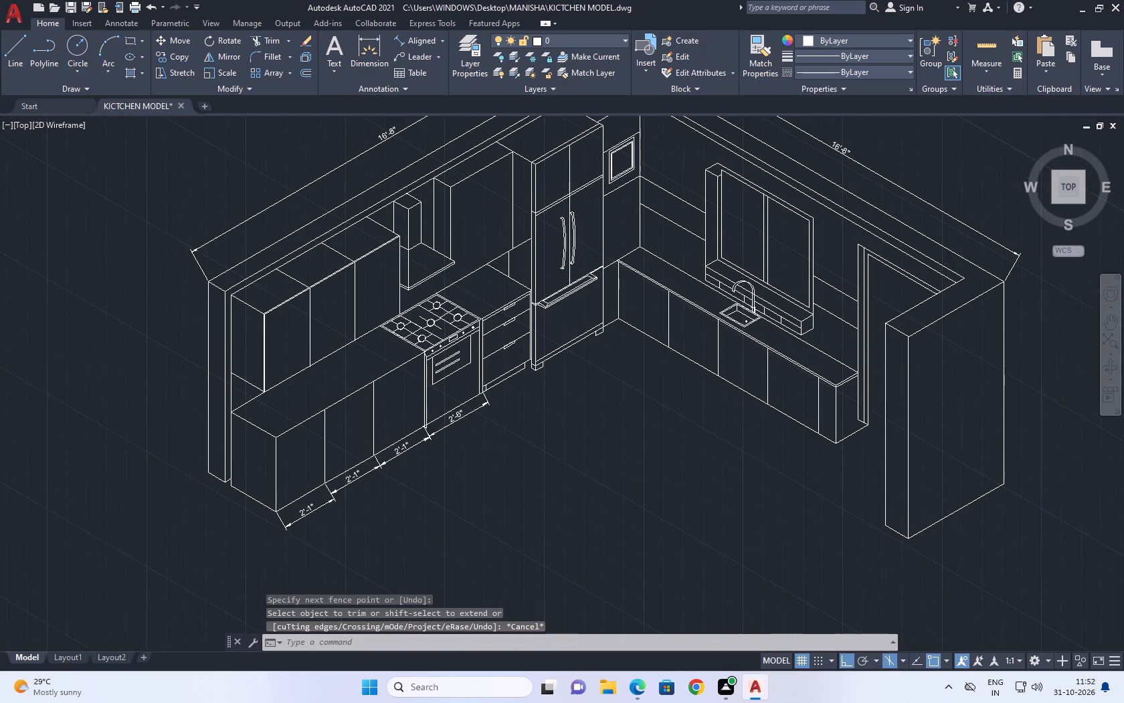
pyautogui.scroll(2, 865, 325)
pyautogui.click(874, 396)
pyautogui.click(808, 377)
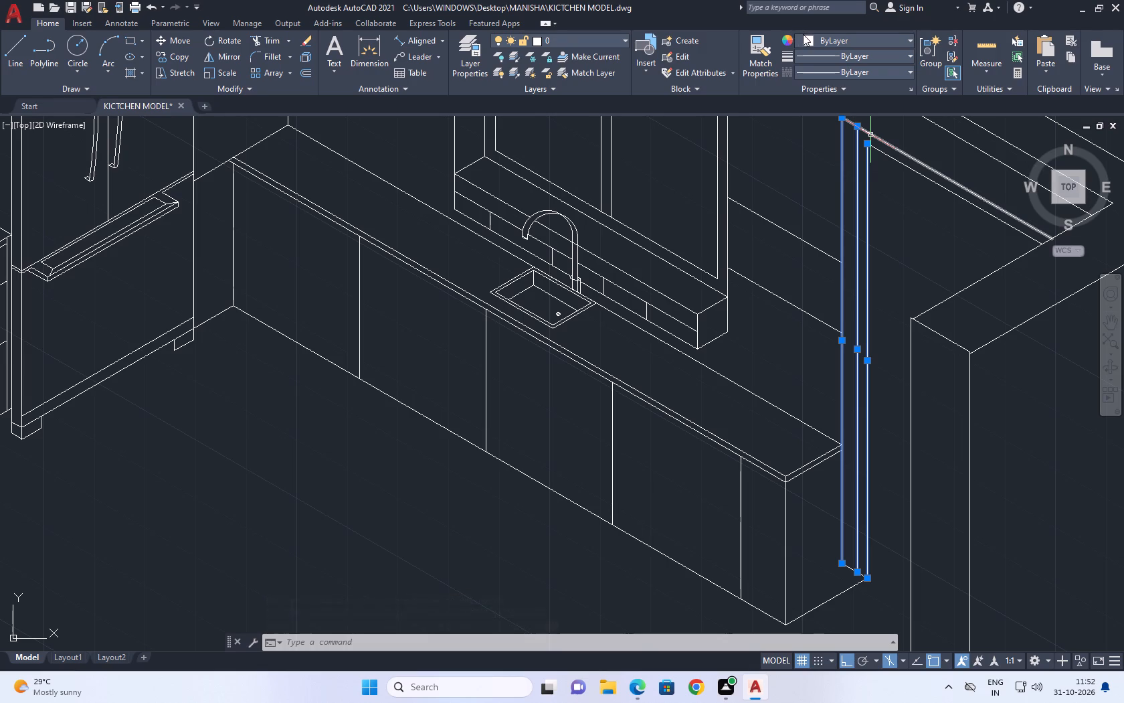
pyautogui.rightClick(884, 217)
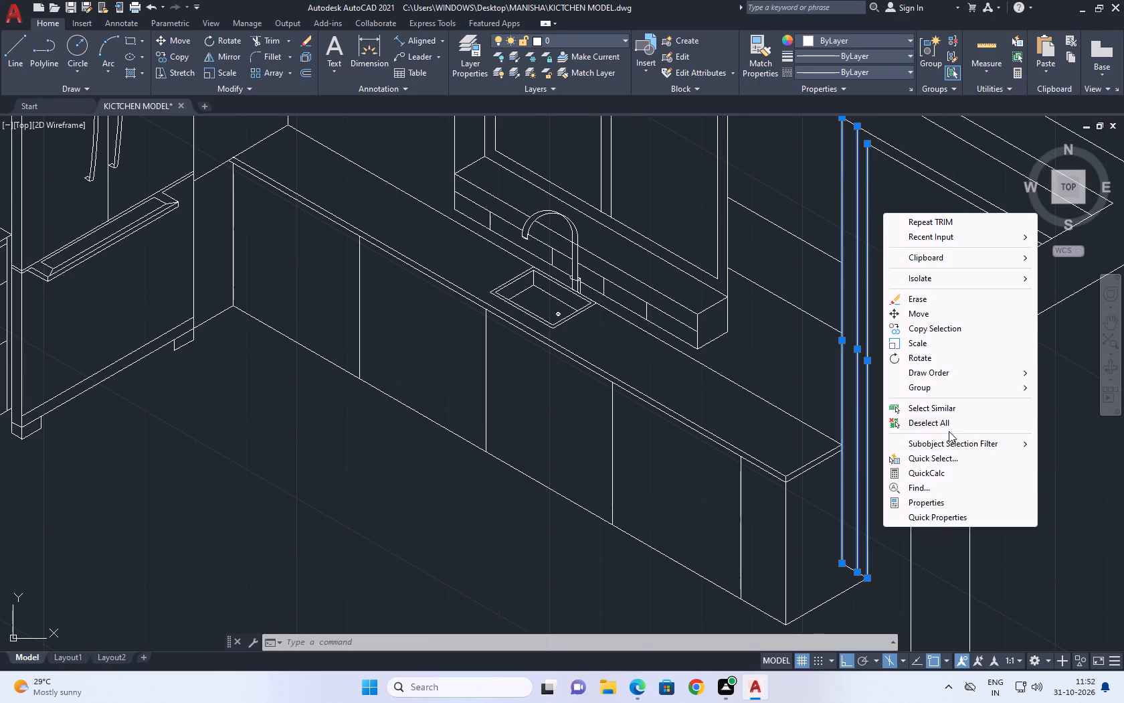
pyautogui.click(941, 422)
# Draw a notch outline at the sink counter's doorway-end bottom corner: a short vertical line from the side base edge and a roughly 6" slanted line crossing the front base edge.
pyautogui.scroll(-1, 872, 380)
pyautogui.moveTo(852, 413); pyautogui.dragTo(844, 295, button='middle')
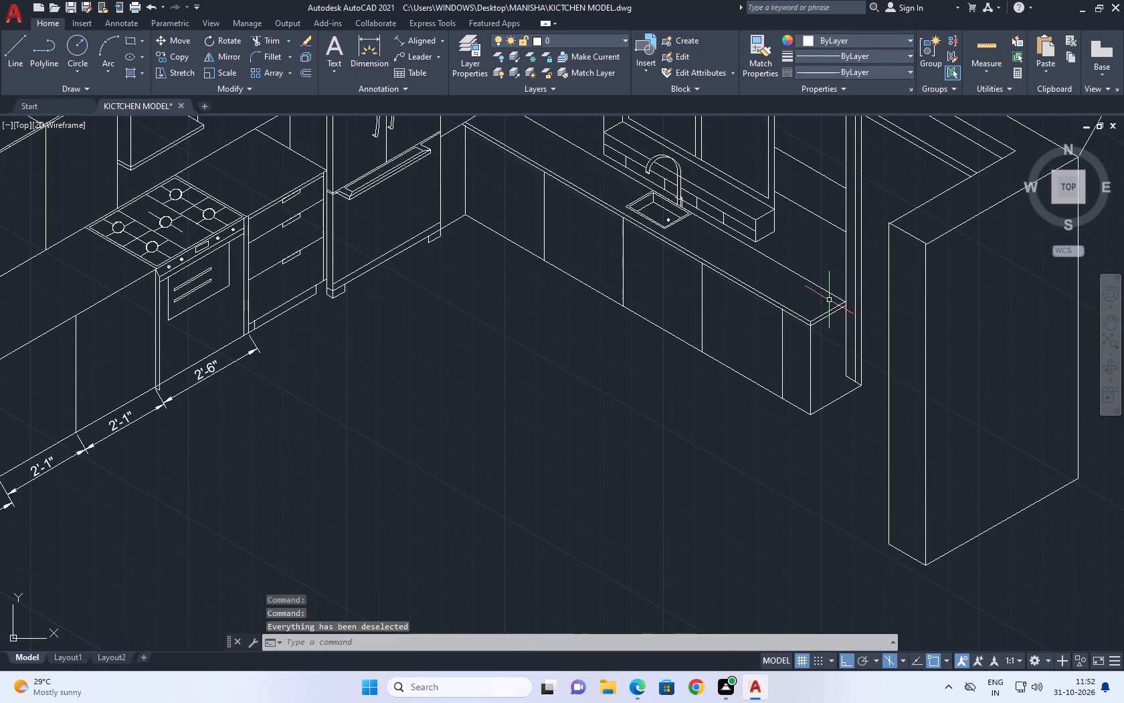
pyautogui.moveTo(655, 327); pyautogui.dragTo(760, 372, button='middle')
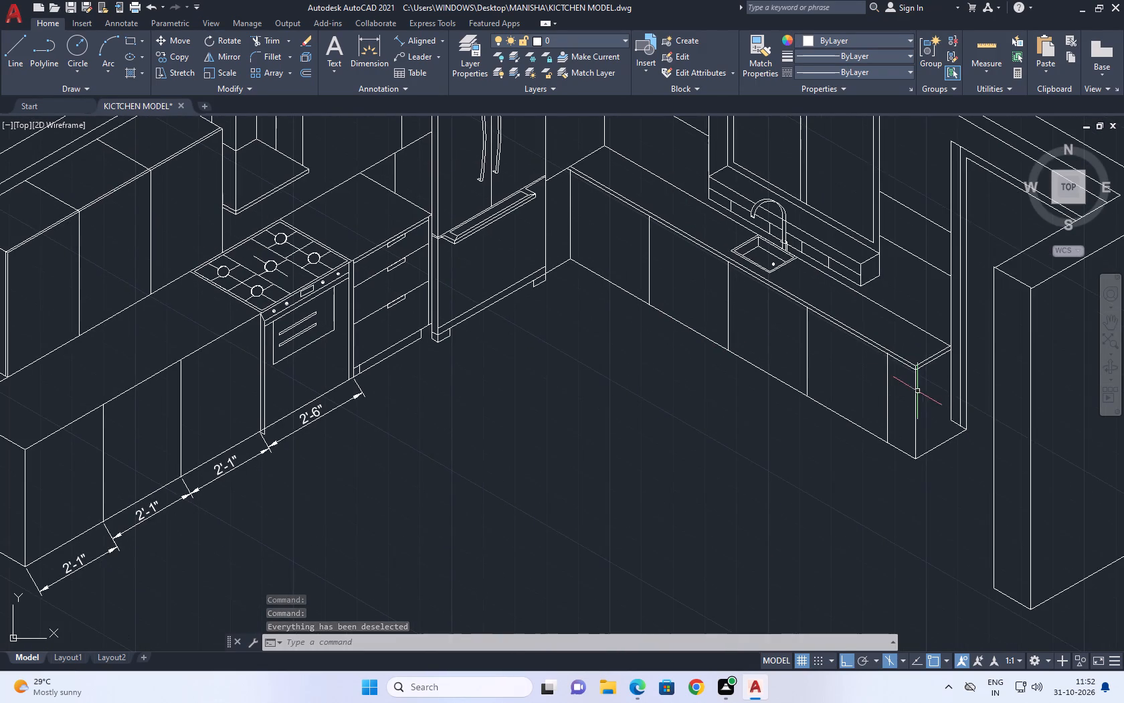
pyautogui.moveTo(622, 250); pyautogui.dragTo(662, 300, button='middle')
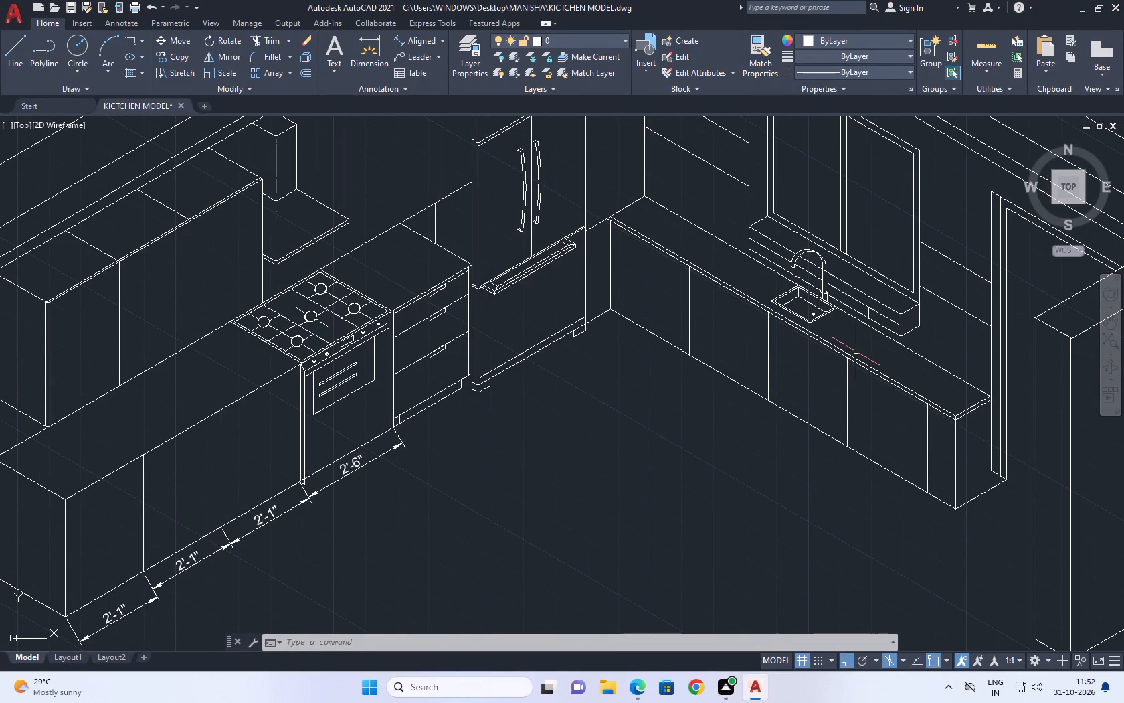
pyautogui.moveTo(897, 344); pyautogui.dragTo(800, 248, button='middle')
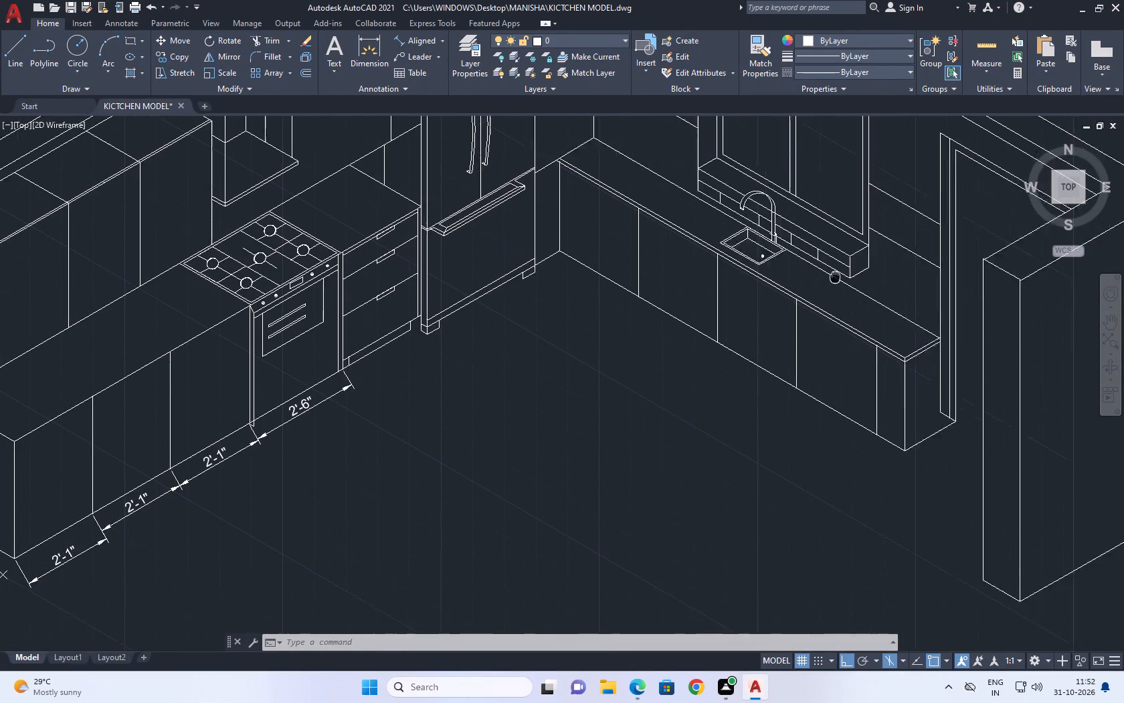
pyautogui.click(16, 42)
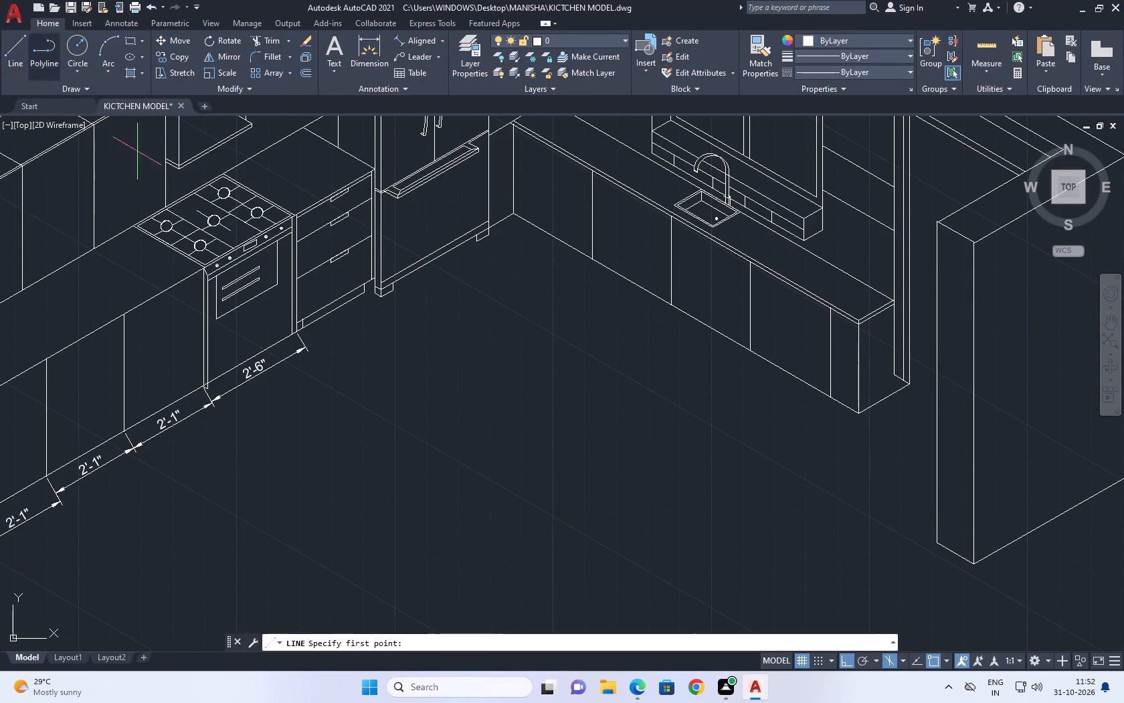
pyautogui.scroll(2, 852, 405)
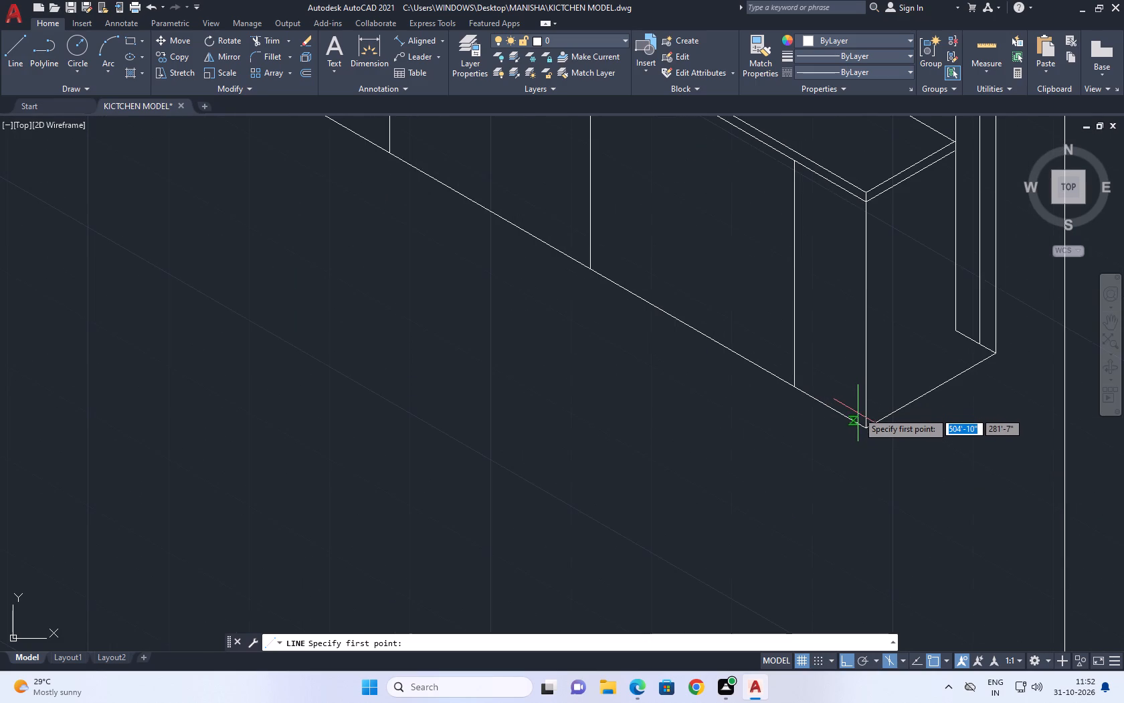
pyautogui.scroll(1, 865, 408)
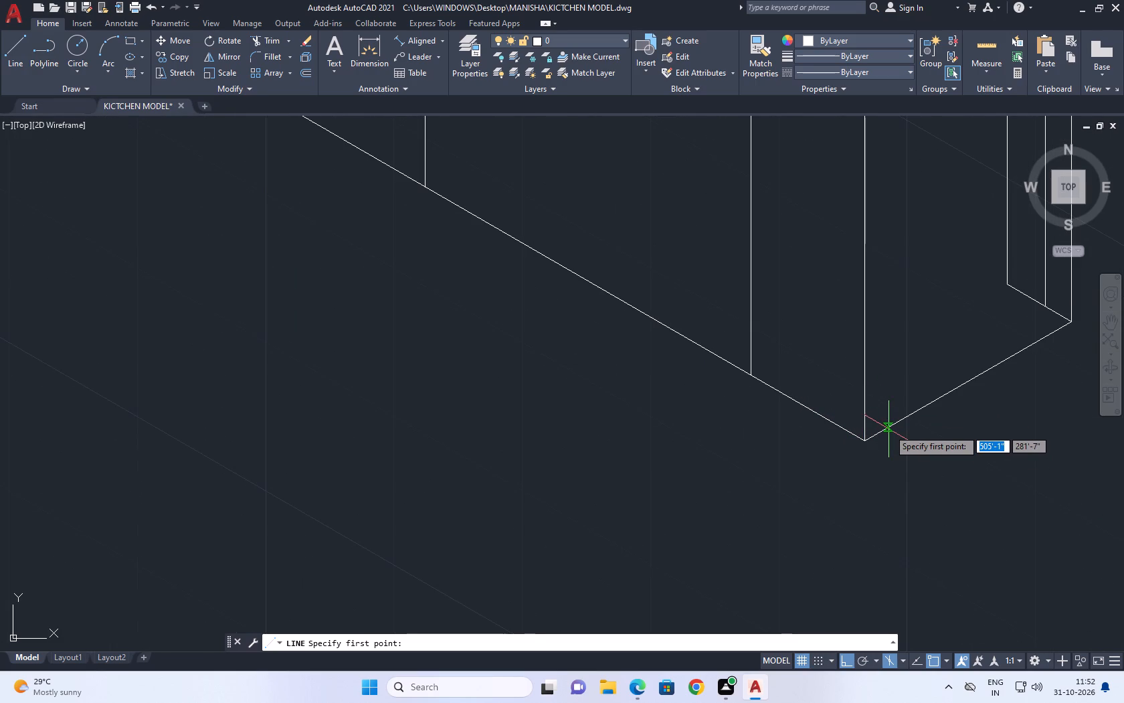
pyautogui.click(888, 435)
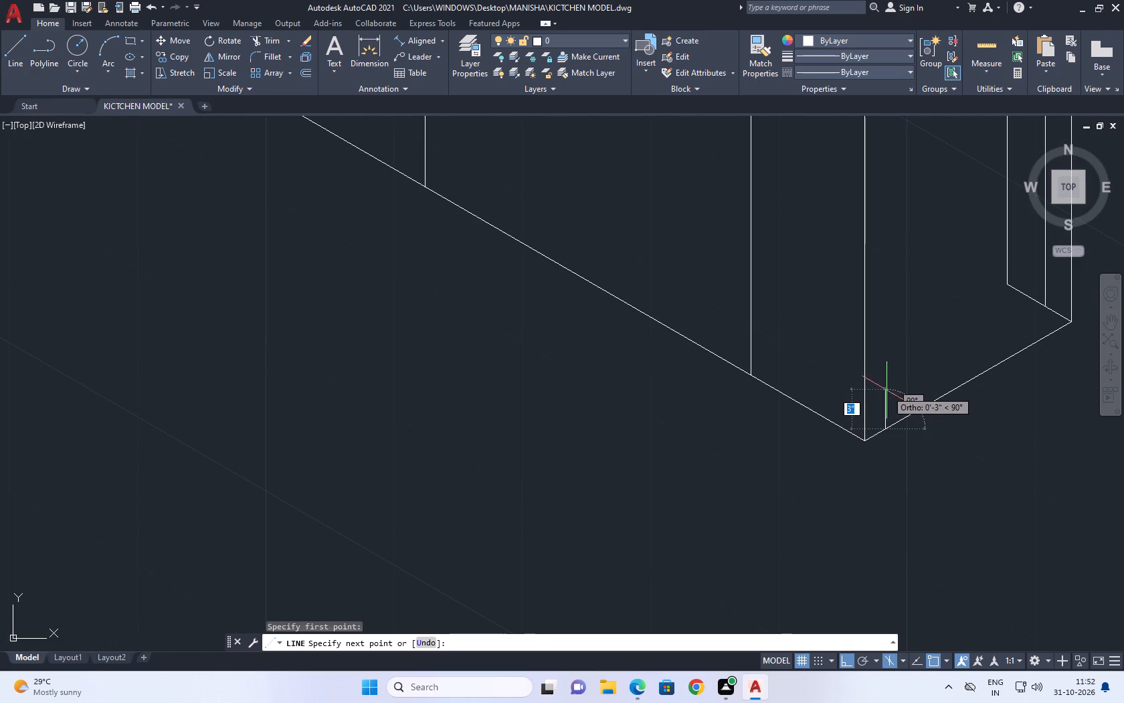
pyautogui.click(883, 399)
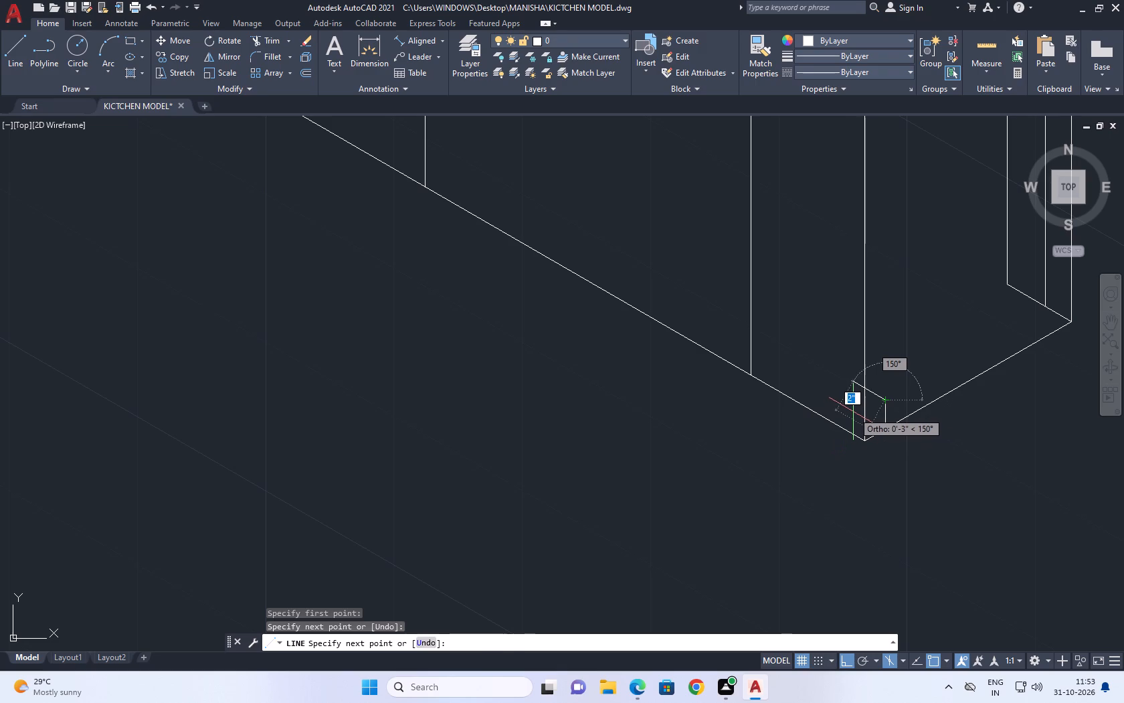
pyautogui.press('F8')
pyautogui.press('F8')
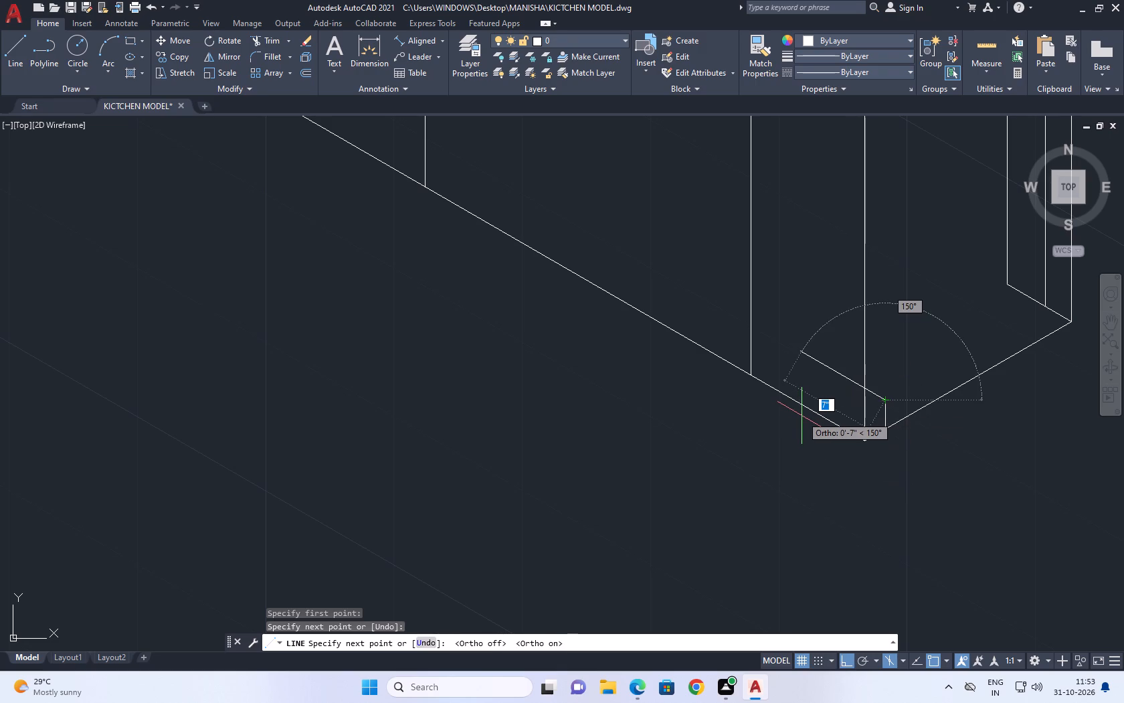
pyautogui.press('F5')
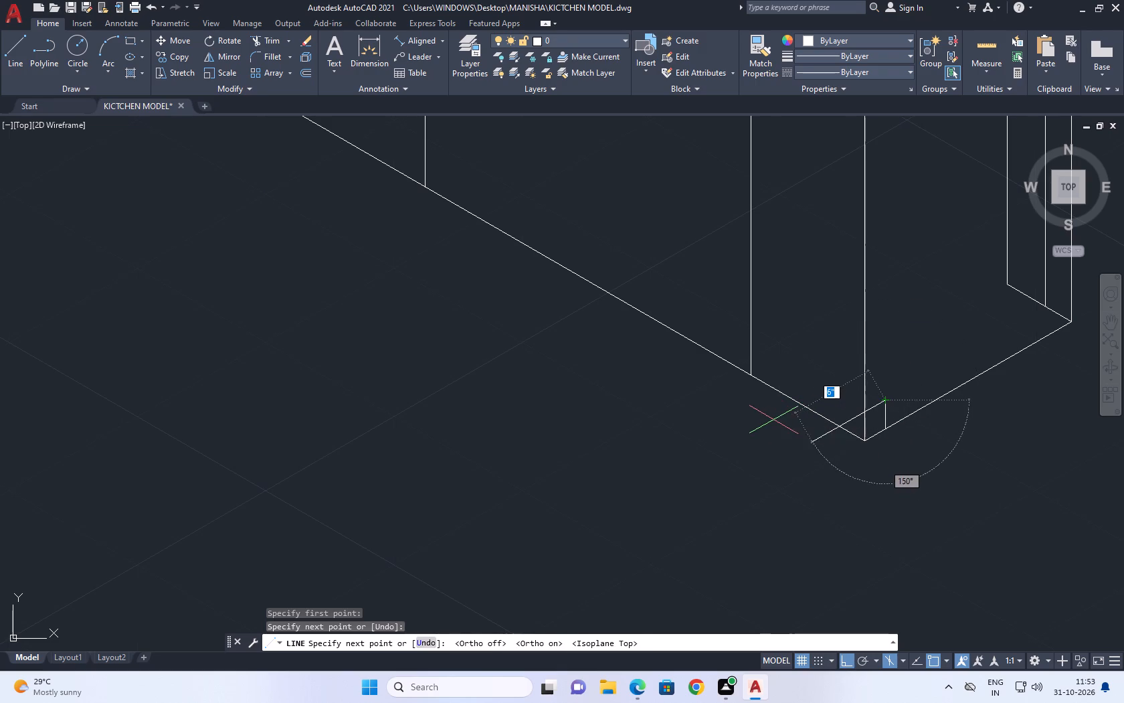
pyautogui.click(773, 420)
pyautogui.rightClick(791, 384)
pyautogui.click(825, 397)
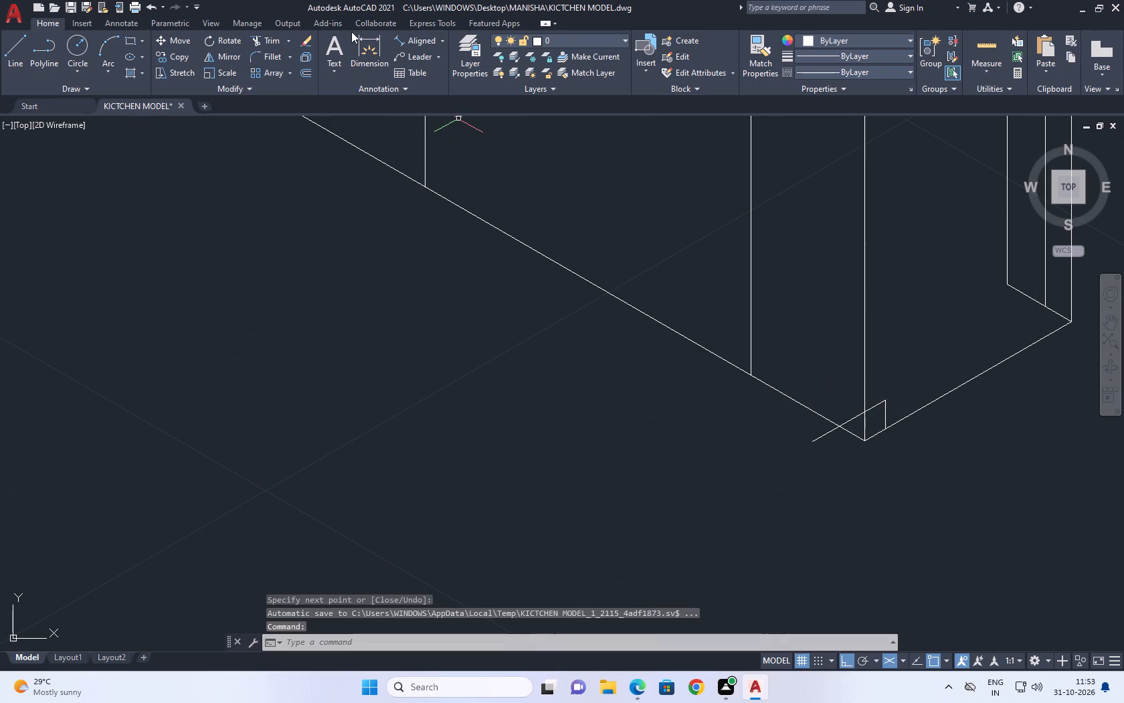
# Trim the vertical corner edge, both base edges and the slanted line's overshoot back to the notch outline at the doorway-end corner.
pyautogui.click(269, 40)
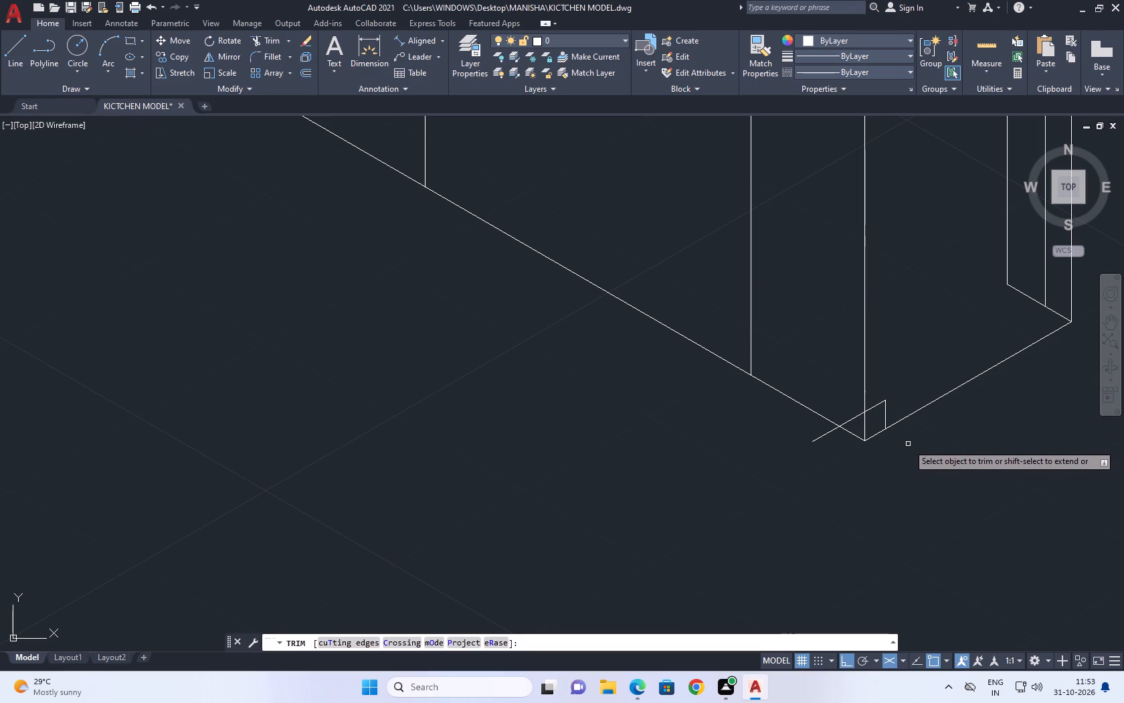
pyautogui.scroll(1, 905, 440)
pyautogui.click(856, 438)
pyautogui.click(834, 404)
pyautogui.click(836, 424)
pyautogui.click(824, 440)
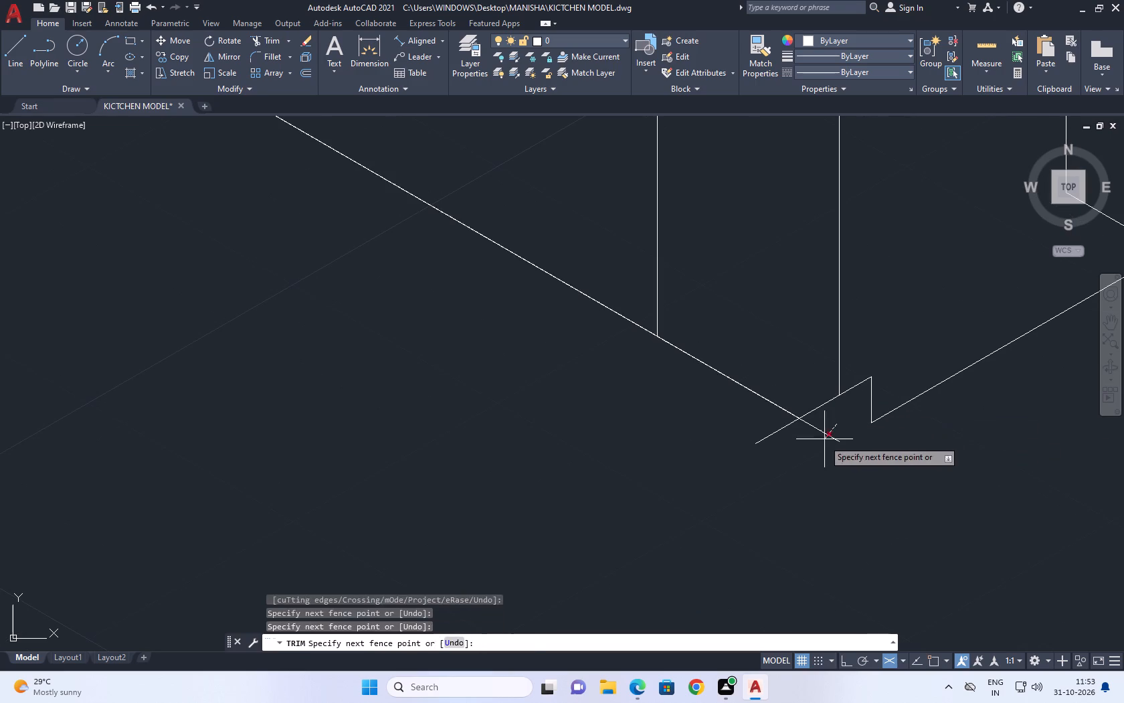
pyautogui.click(770, 423)
pyautogui.click(800, 446)
pyautogui.rightClick(780, 308)
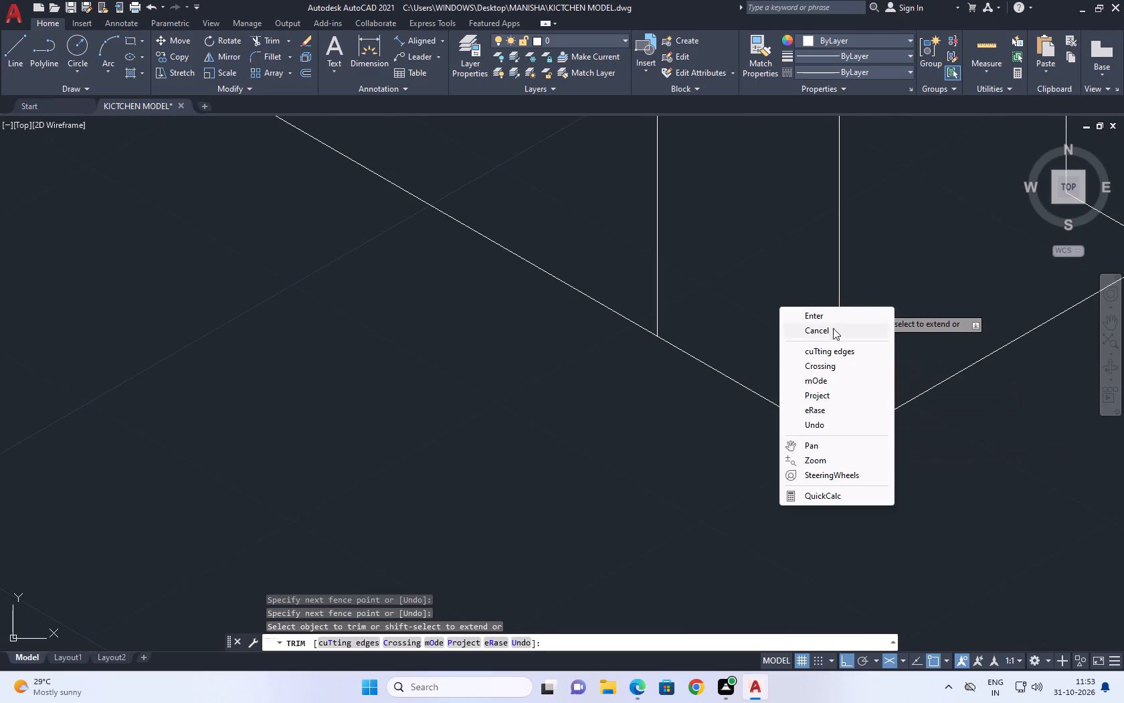
pyautogui.click(833, 328)
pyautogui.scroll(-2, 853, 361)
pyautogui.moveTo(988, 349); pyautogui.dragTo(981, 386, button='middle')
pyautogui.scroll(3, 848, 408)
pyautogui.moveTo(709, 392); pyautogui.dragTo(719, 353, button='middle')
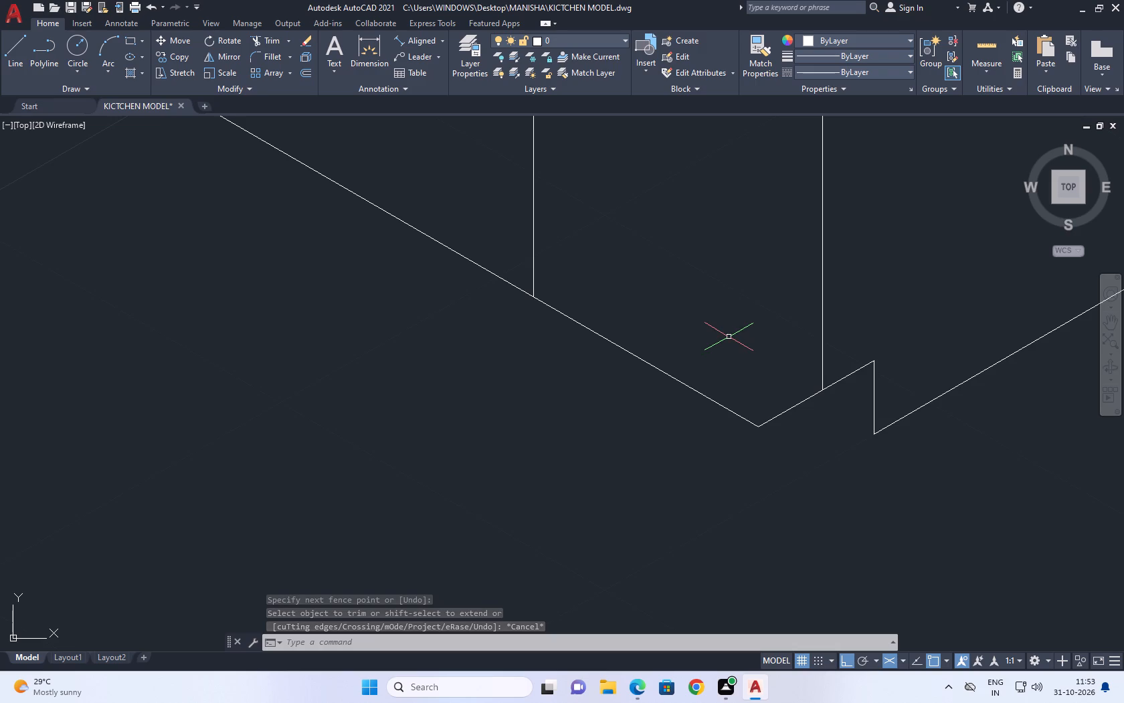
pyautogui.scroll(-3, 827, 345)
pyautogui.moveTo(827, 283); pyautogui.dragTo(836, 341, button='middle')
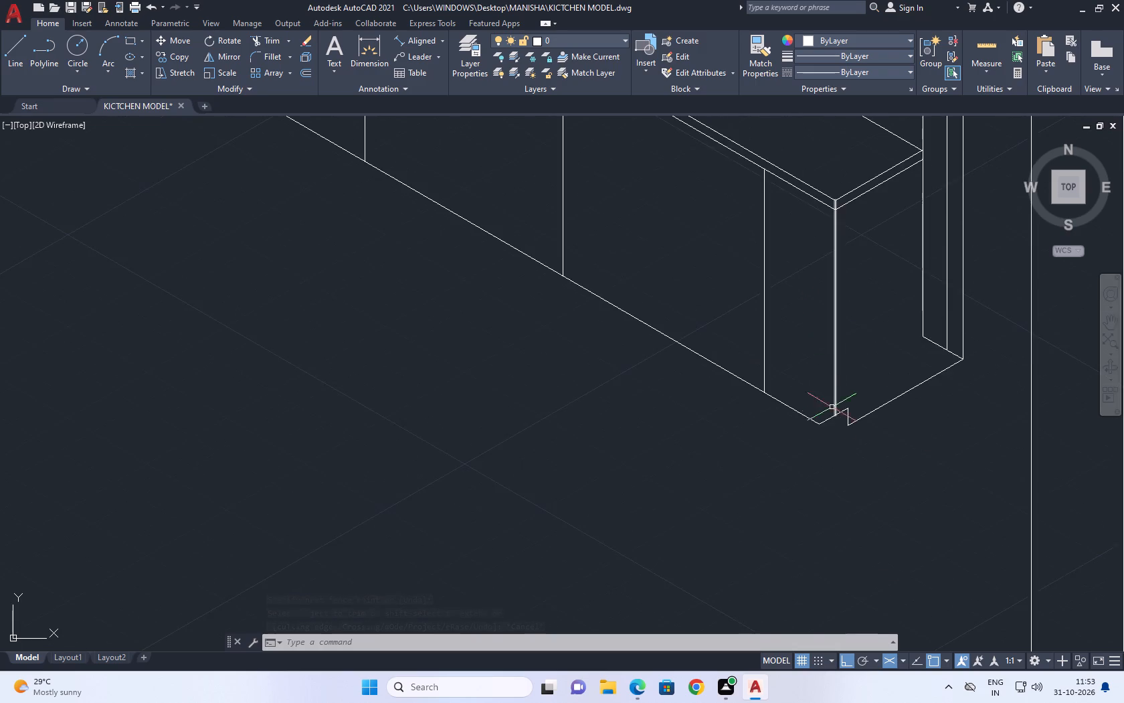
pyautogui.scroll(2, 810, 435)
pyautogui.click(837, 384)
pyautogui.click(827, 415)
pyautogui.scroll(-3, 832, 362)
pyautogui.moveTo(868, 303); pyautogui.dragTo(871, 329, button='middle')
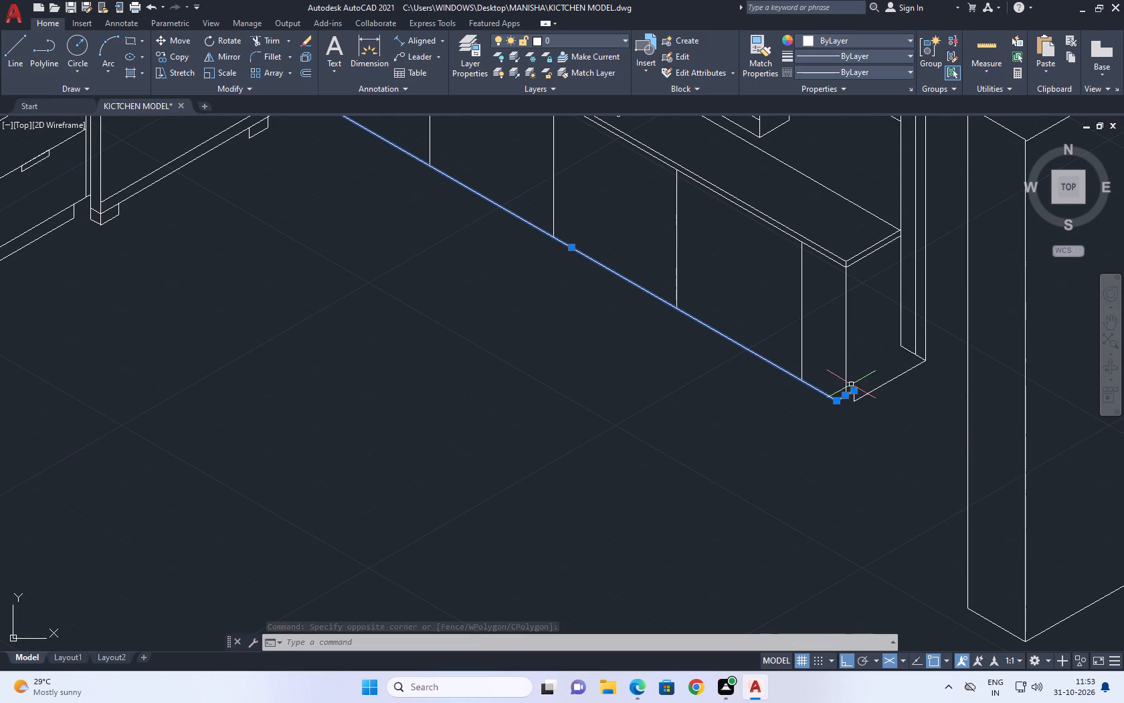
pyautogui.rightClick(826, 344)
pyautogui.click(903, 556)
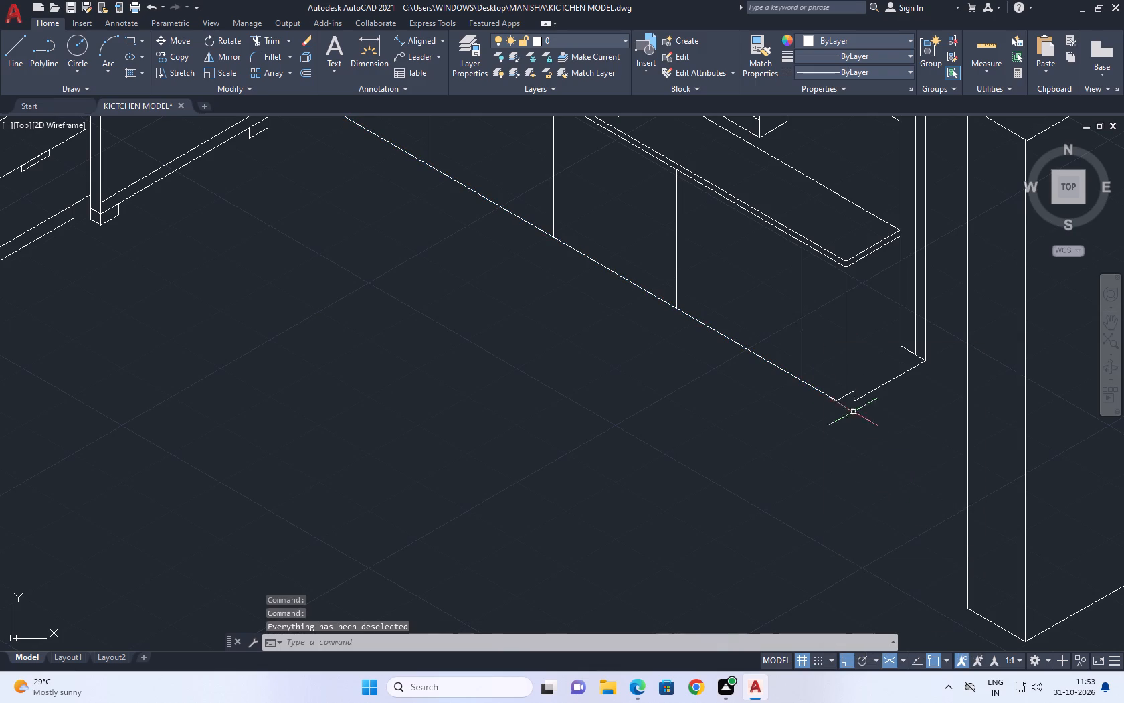
# Erase the short vertical line and the slanted line of the notch at the counter's doorway-end bottom corner.
pyautogui.middleClick(856, 461)
pyautogui.moveTo(848, 404); pyautogui.dragTo(849, 424, button='middle')
pyautogui.scroll(1, 844, 431)
pyautogui.click(820, 357)
pyautogui.click(890, 467)
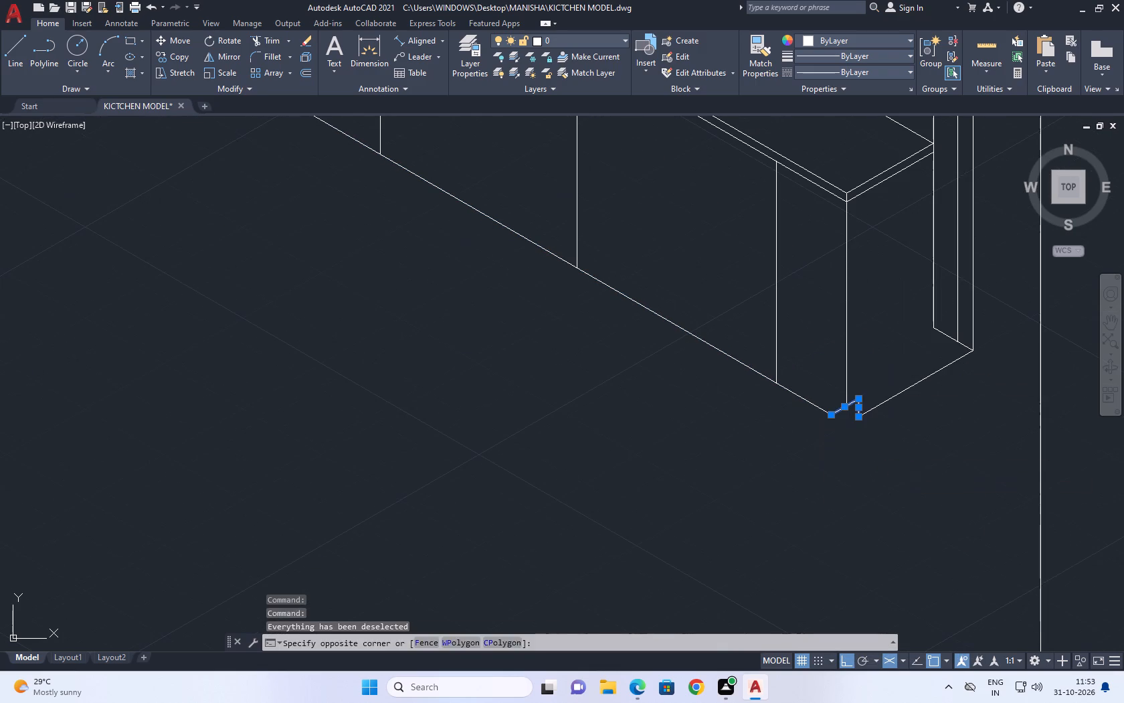
pyautogui.rightClick(884, 348)
pyautogui.click(929, 431)
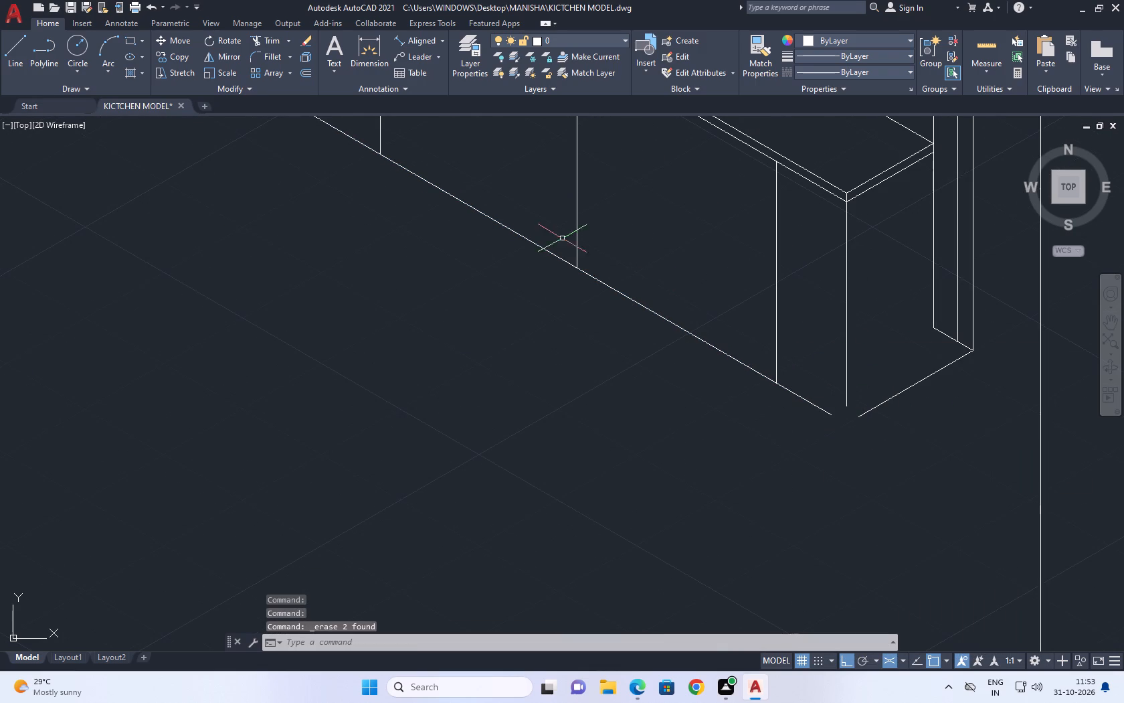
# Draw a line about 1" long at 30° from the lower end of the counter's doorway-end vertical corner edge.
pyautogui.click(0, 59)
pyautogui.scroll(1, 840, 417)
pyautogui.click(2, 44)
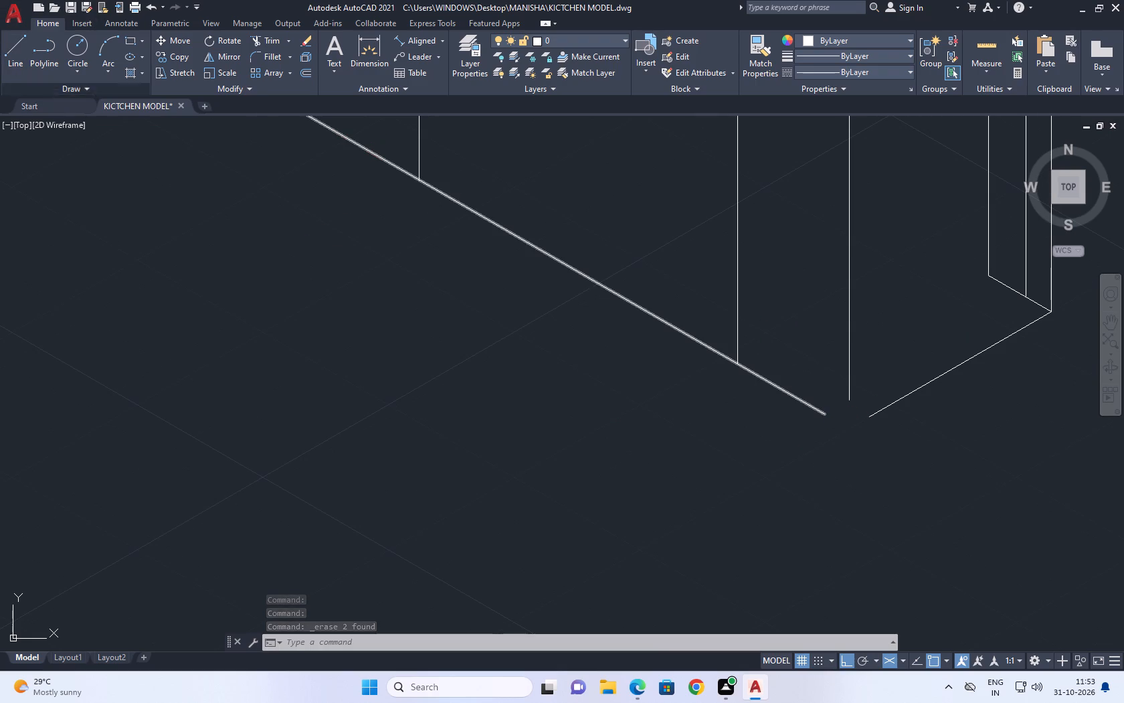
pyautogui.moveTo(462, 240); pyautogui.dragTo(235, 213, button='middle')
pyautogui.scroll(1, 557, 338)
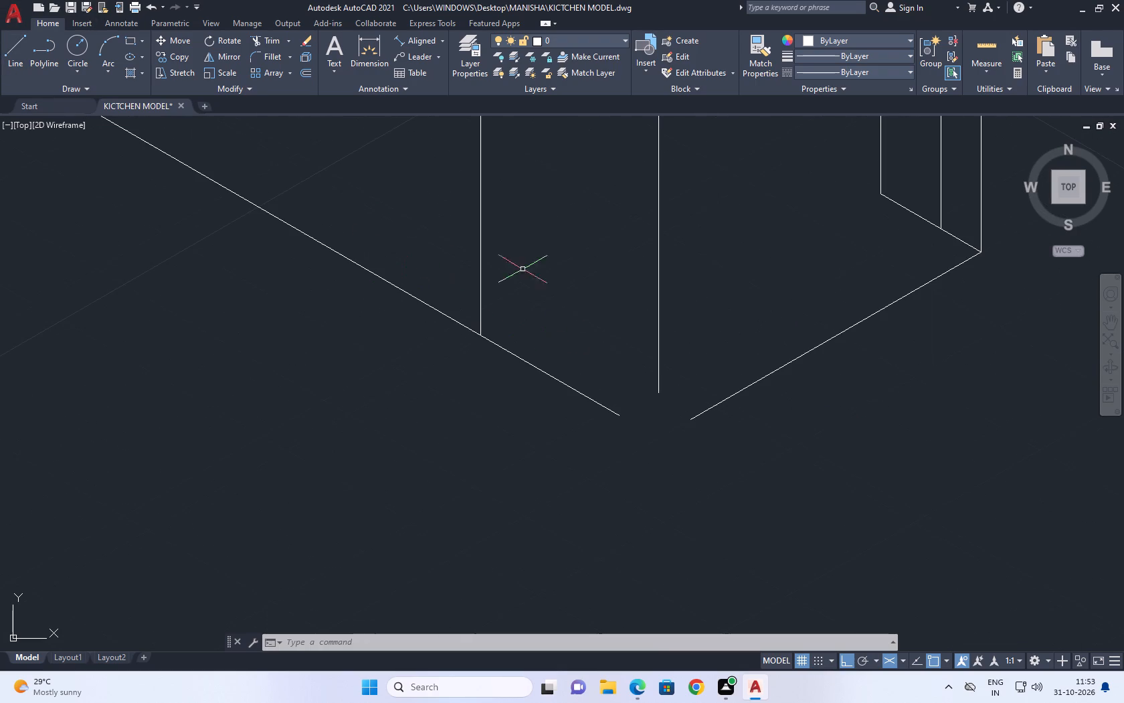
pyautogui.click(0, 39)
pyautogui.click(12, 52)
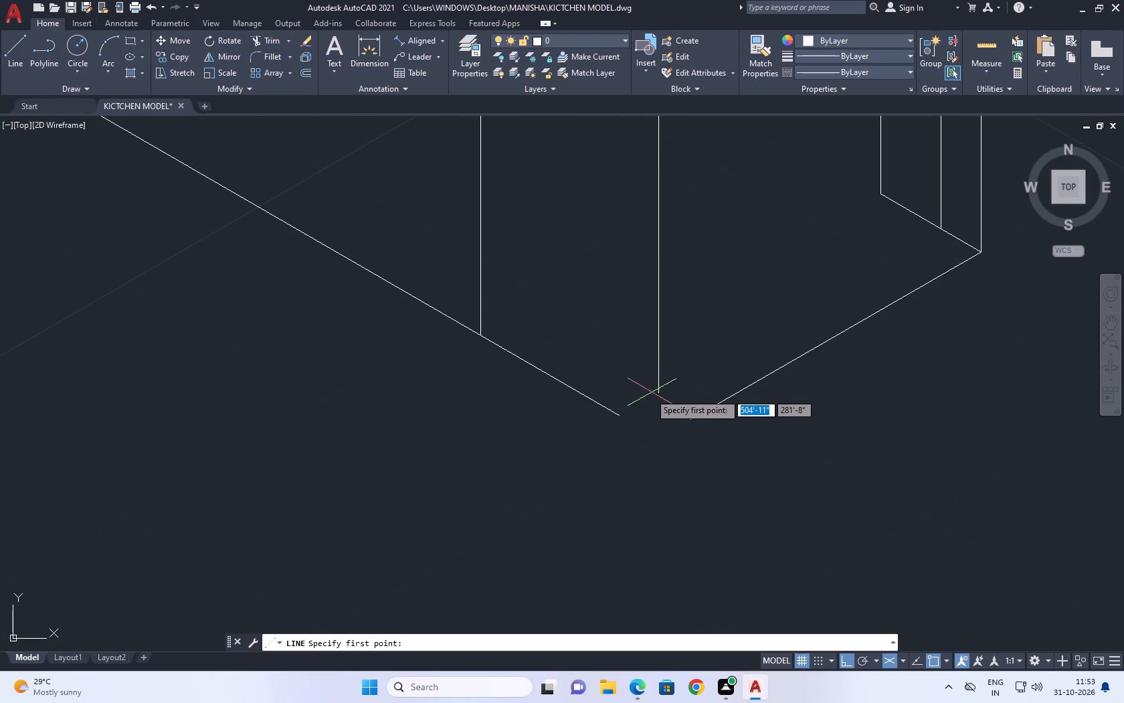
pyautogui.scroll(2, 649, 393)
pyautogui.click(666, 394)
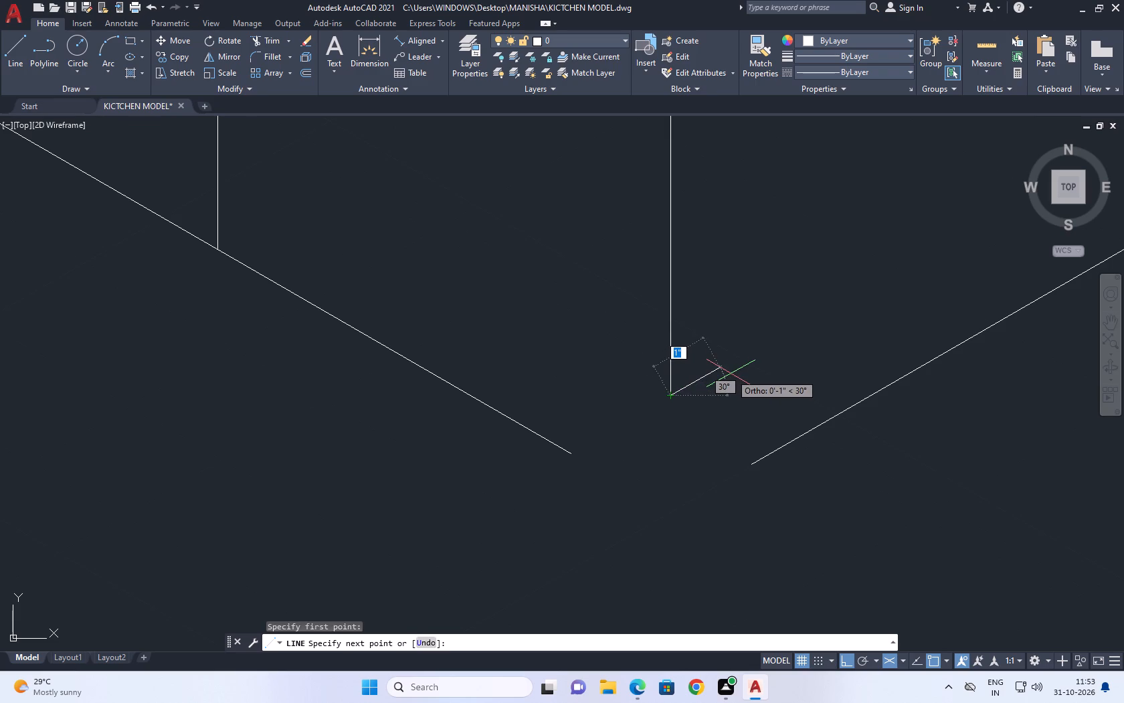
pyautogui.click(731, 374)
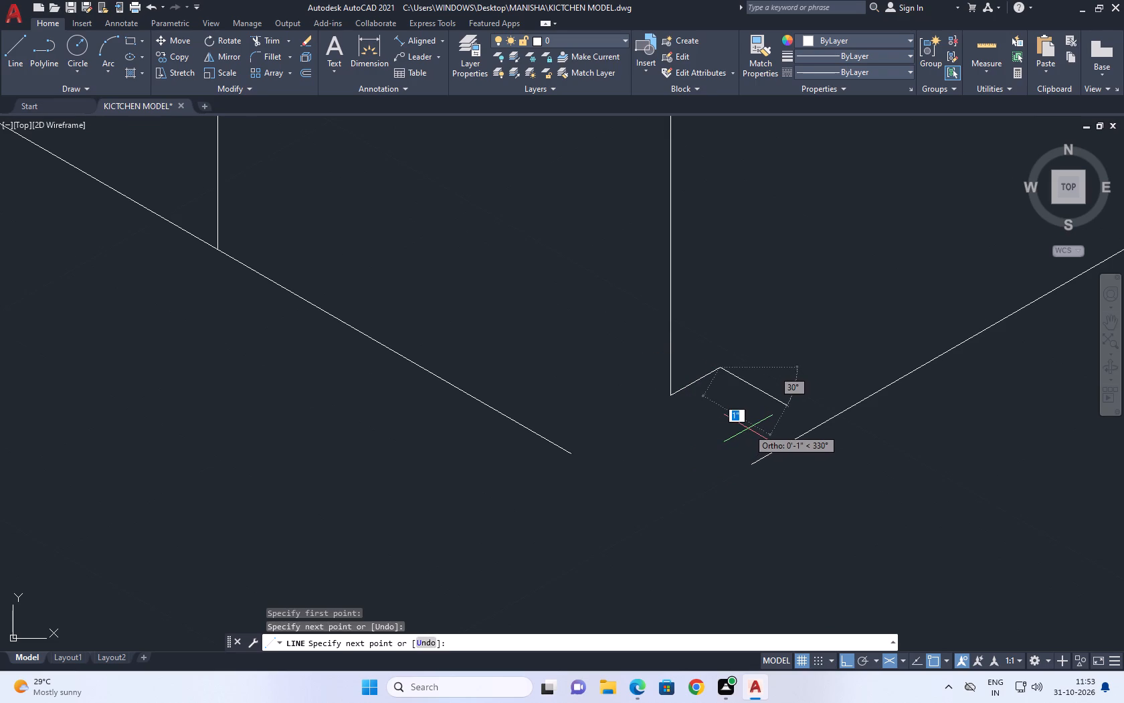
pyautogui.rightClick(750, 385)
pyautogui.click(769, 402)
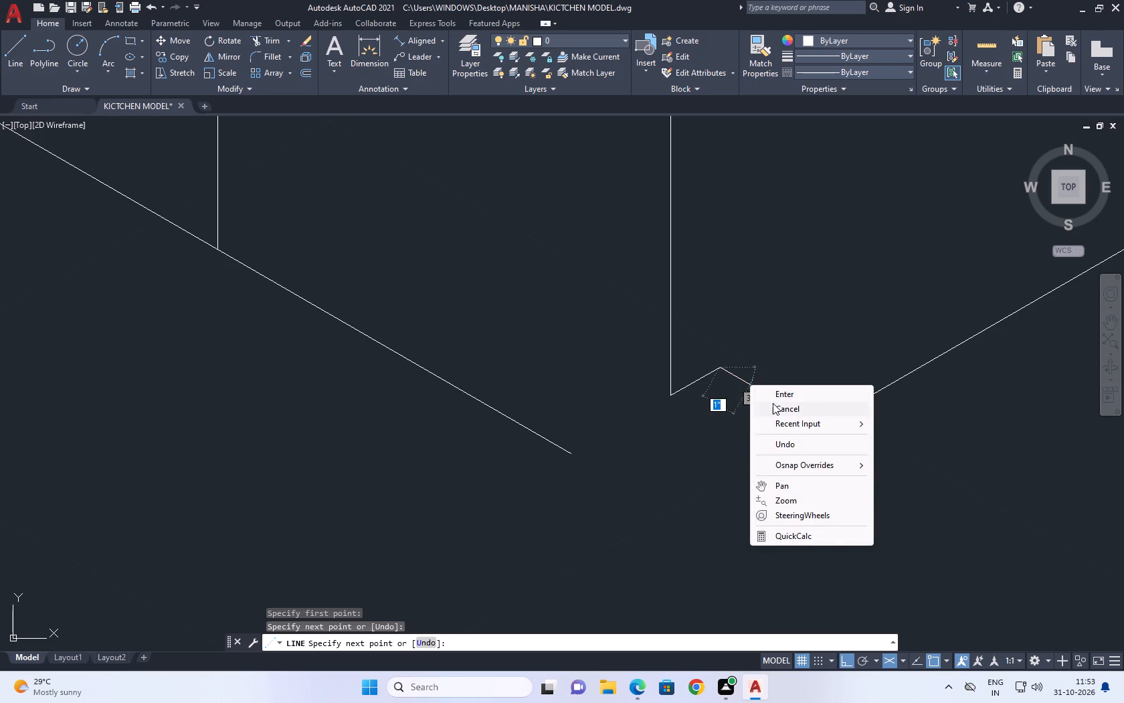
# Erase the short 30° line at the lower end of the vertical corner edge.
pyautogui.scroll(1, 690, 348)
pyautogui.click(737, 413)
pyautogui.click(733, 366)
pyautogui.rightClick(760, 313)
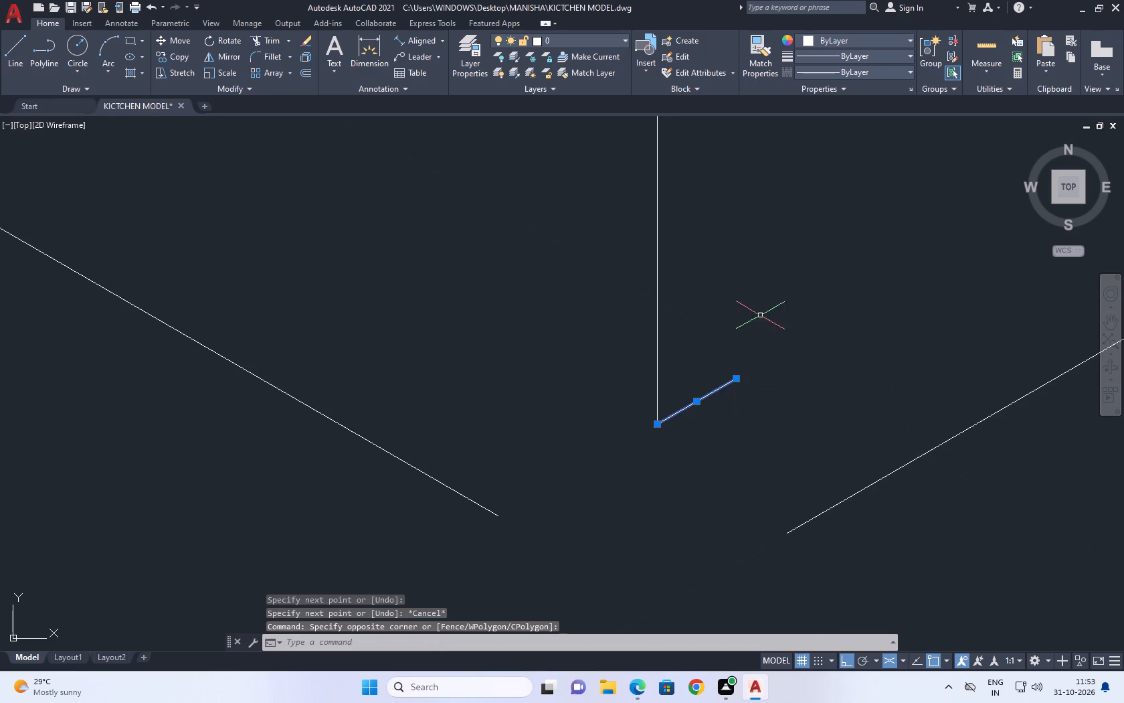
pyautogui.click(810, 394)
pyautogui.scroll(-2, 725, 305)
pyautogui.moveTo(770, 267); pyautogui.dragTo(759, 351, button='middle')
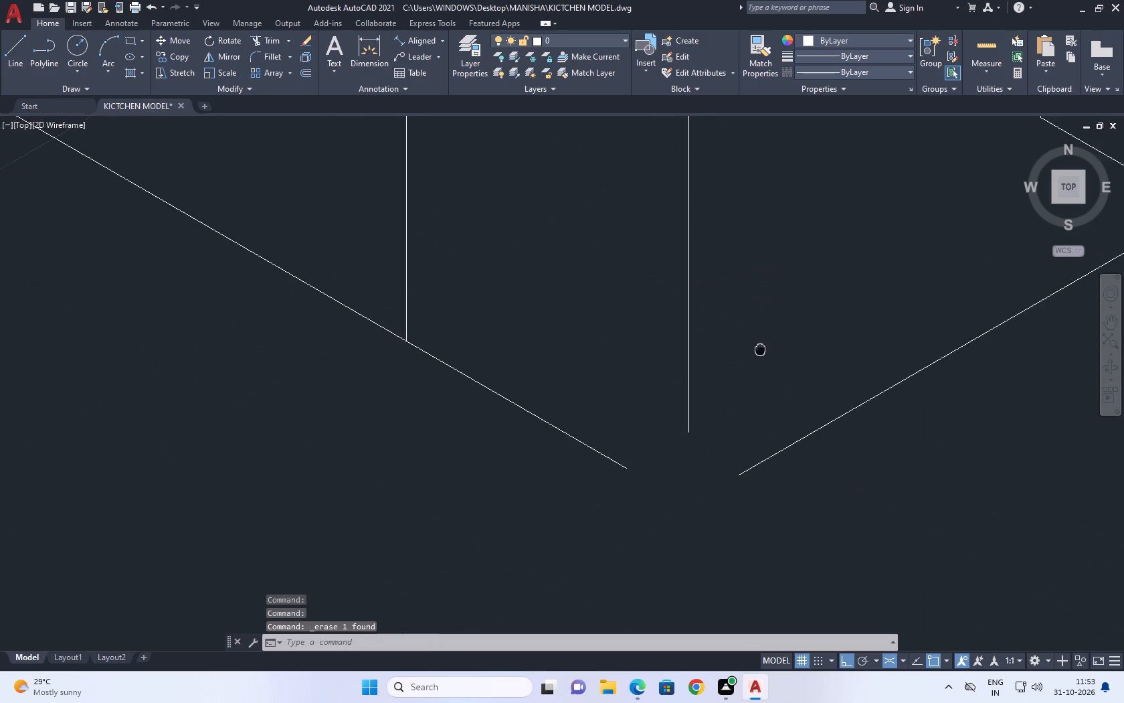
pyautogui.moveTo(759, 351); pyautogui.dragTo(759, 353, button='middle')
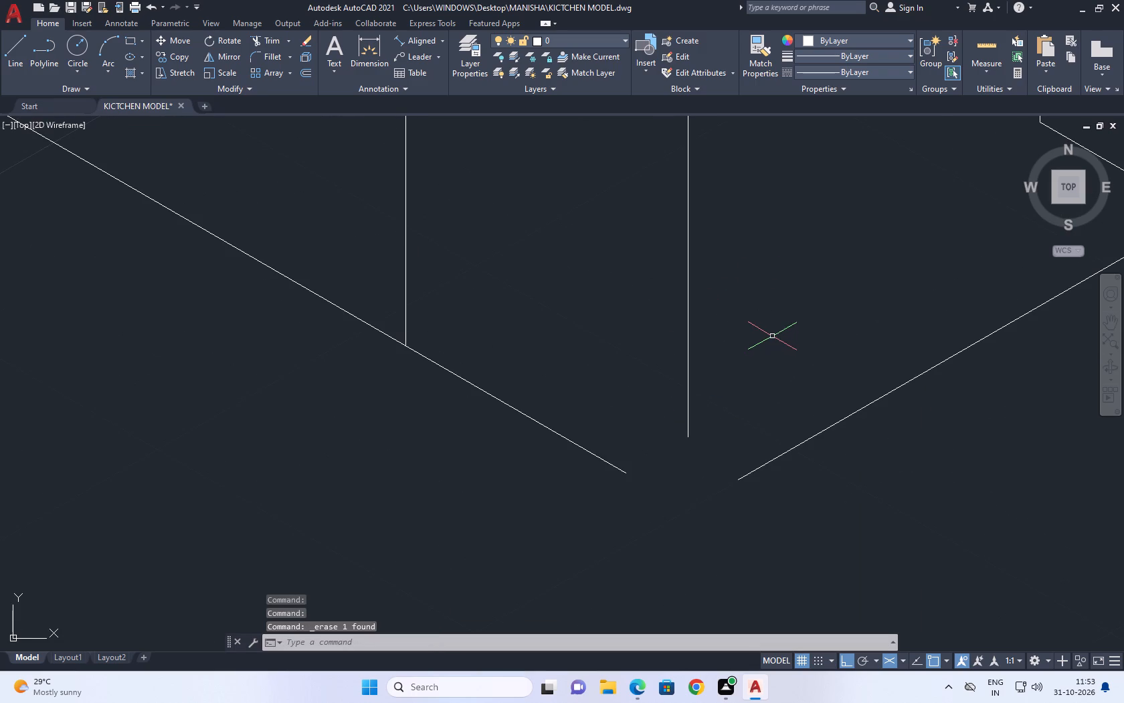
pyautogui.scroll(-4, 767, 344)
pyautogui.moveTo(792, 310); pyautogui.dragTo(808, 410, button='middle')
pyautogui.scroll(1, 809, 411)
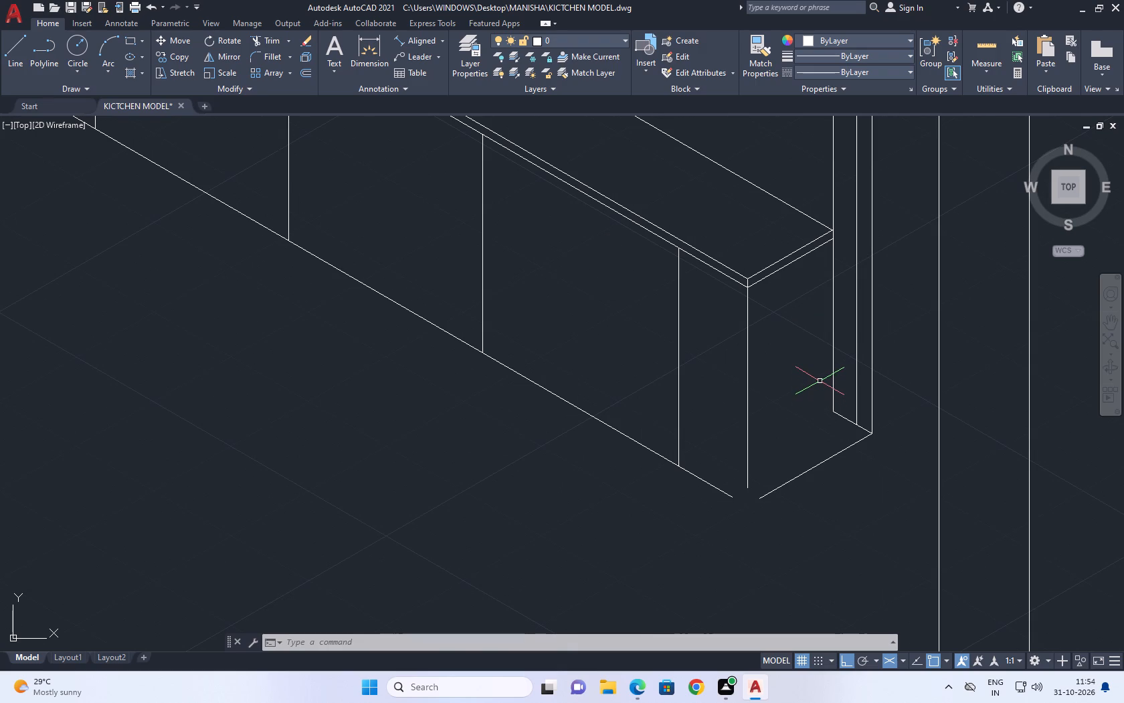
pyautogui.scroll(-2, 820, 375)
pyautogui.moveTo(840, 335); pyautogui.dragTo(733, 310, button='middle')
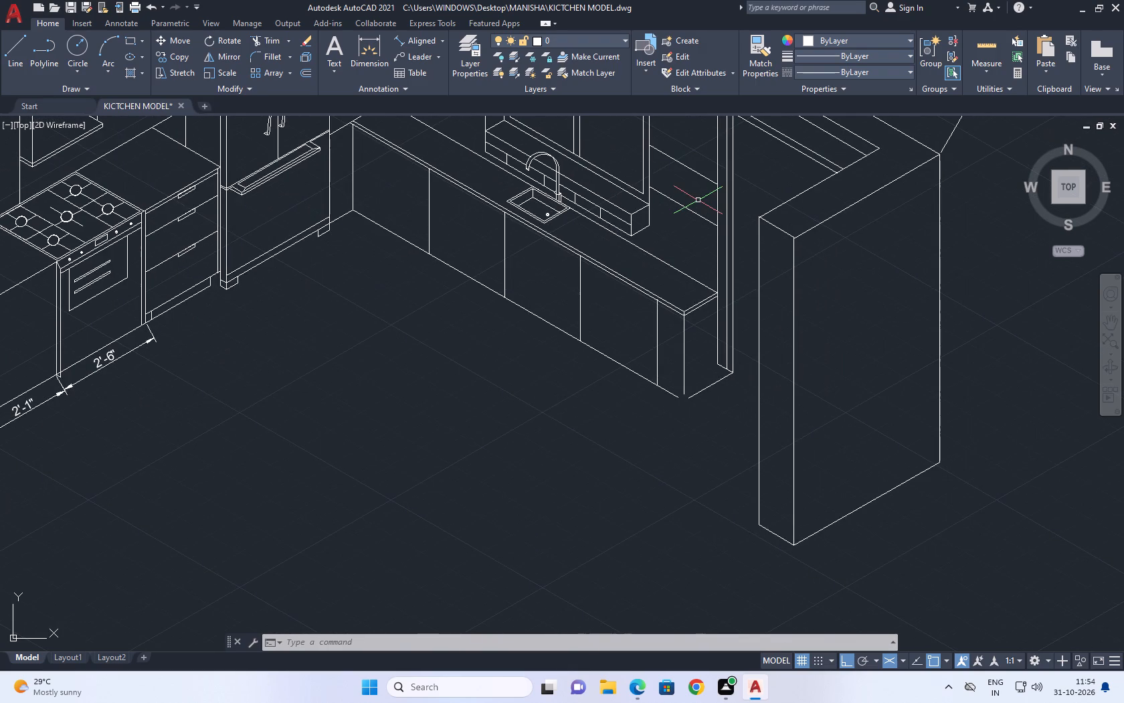
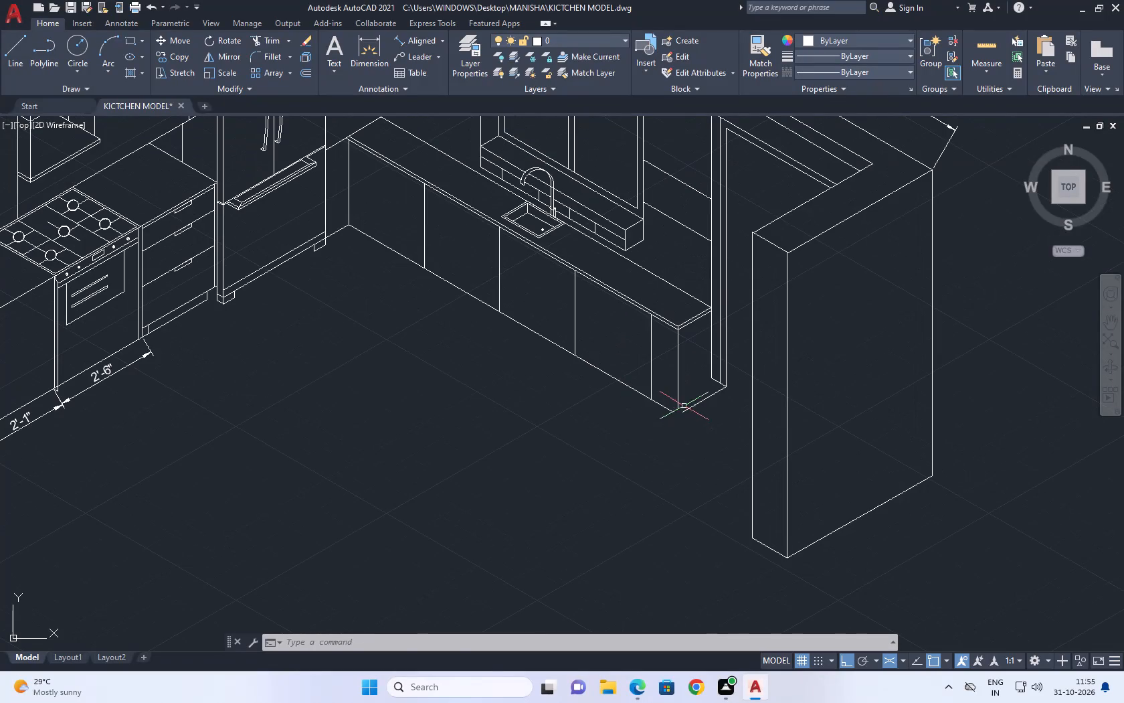
# Fillet the open bottom corner of the sink base cabinet with radius 0 so its front, vertical and side lines meet.
pyautogui.scroll(1, 672, 410)
pyautogui.moveTo(677, 435); pyautogui.dragTo(678, 441, button='middle')
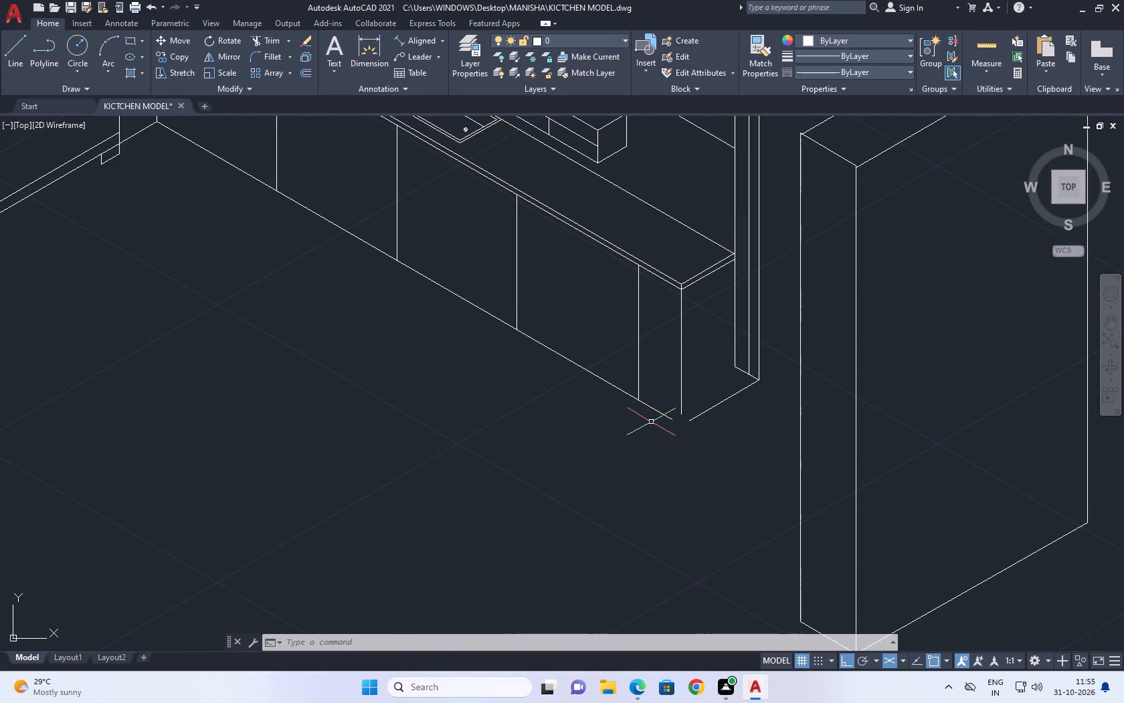
pyautogui.press('f')
pyautogui.press('space')
pyautogui.scroll(1, 667, 430)
pyautogui.click(664, 408)
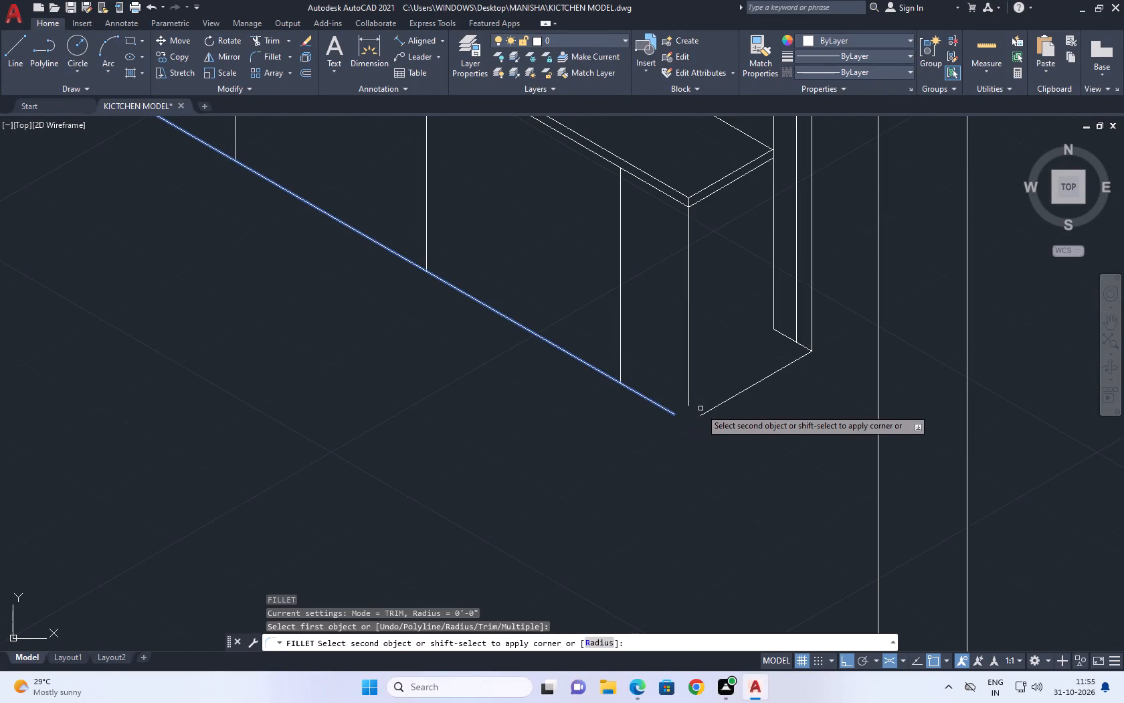
pyautogui.click(687, 402)
pyautogui.press('space')
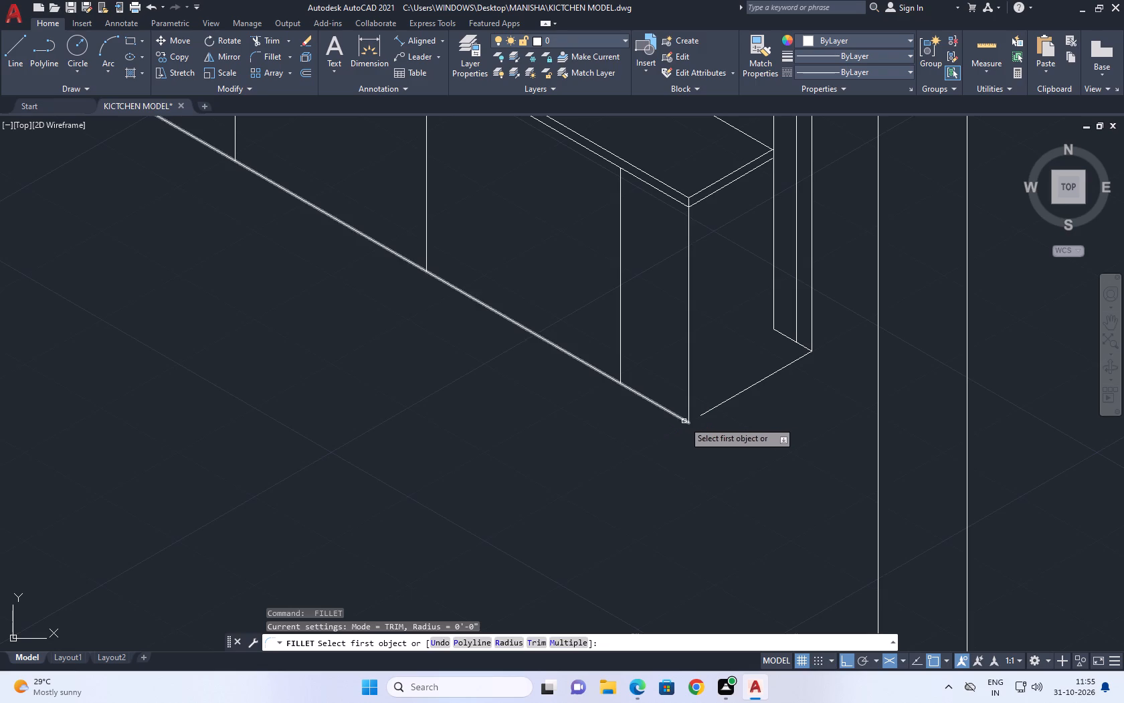
pyautogui.click(684, 421)
pyautogui.click(712, 411)
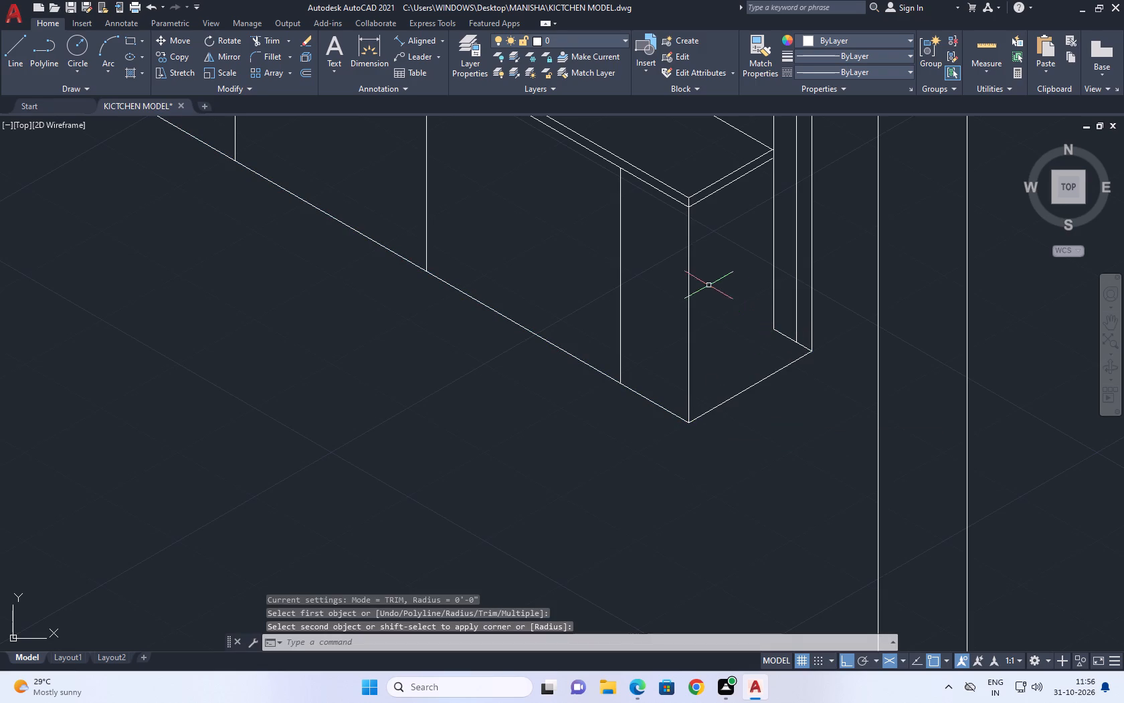
# Move the front vertical corner line at the free end of the sink cabinet run by a small amount.
pyautogui.moveTo(709, 285); pyautogui.dragTo(762, 349, button='middle')
pyautogui.moveTo(752, 228); pyautogui.dragTo(768, 310, button='middle')
pyautogui.scroll(-3, 810, 311)
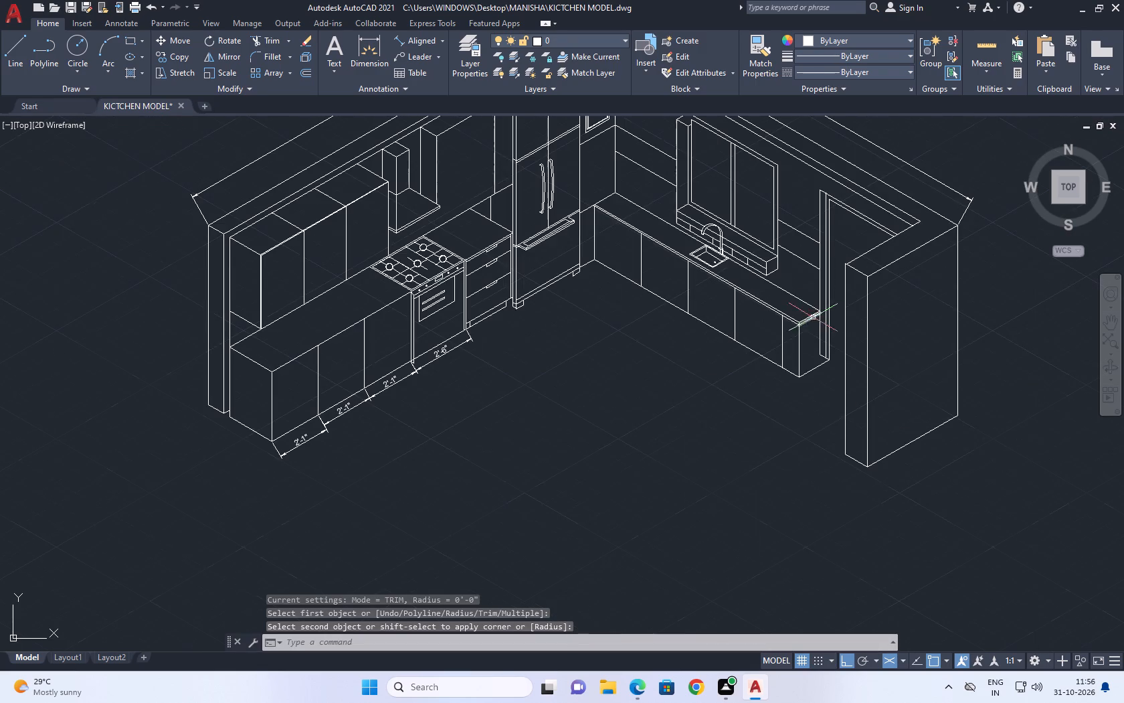
pyautogui.middleClick(760, 362)
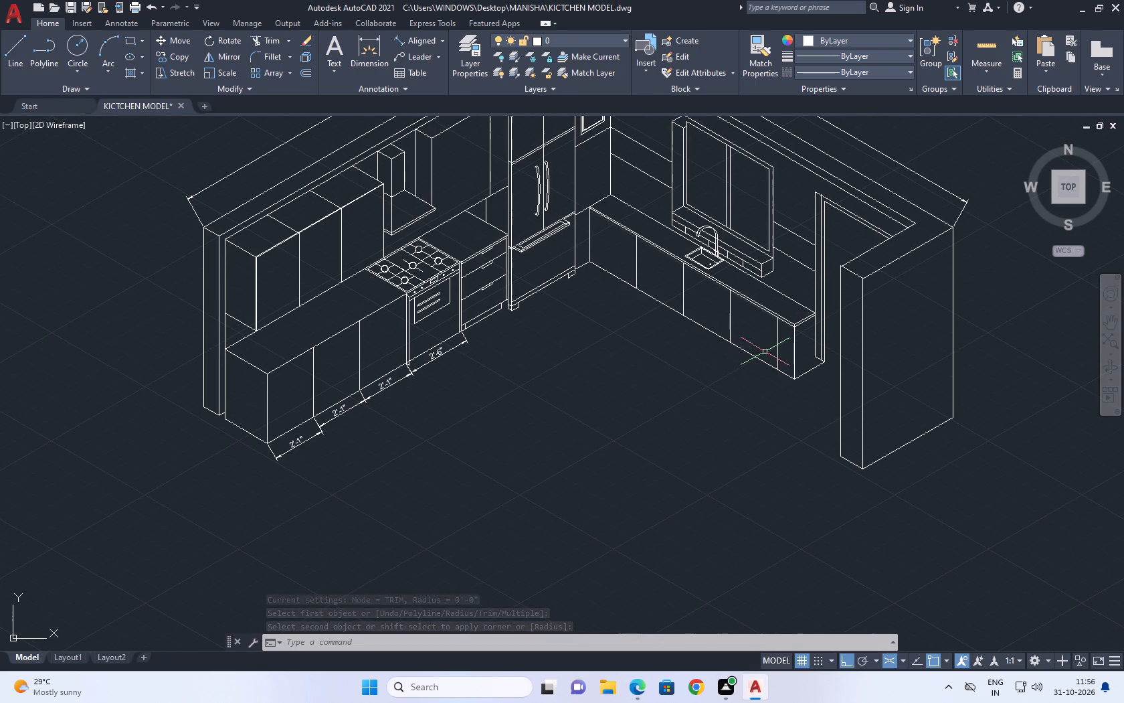
pyautogui.scroll(2, 793, 334)
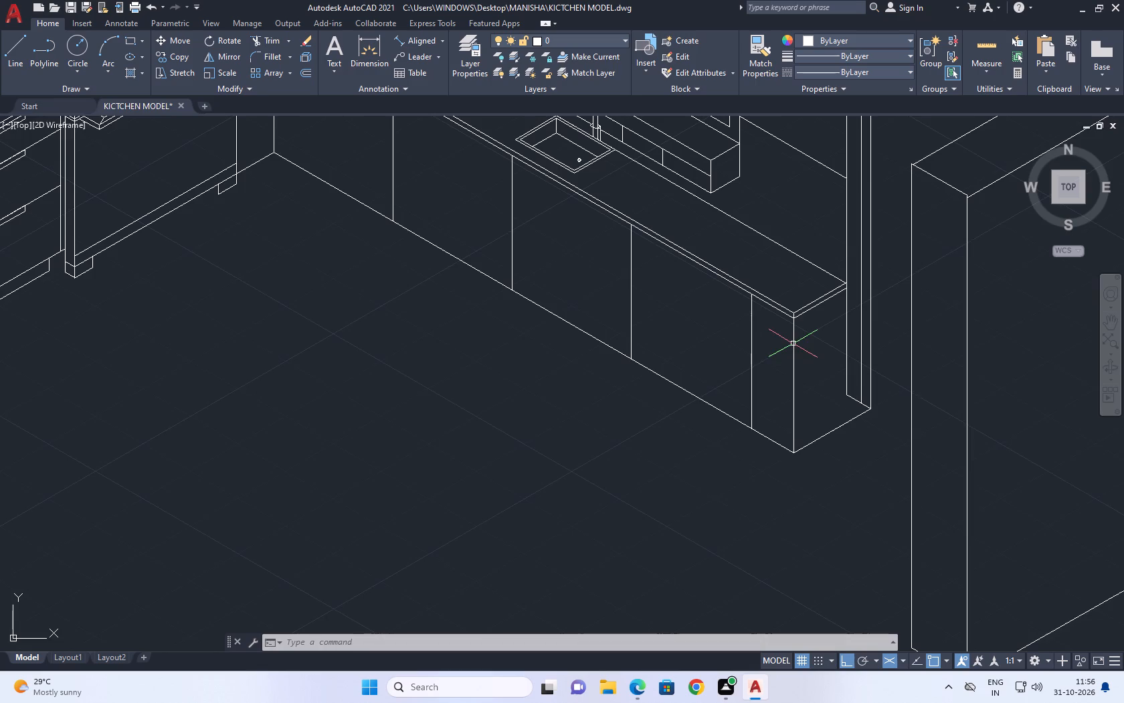
pyautogui.moveTo(793, 343); pyautogui.dragTo(782, 369, button='middle')
pyautogui.moveTo(793, 379); pyautogui.dragTo(800, 398, button='middle')
pyautogui.scroll(2, 793, 377)
pyautogui.click(791, 375)
pyautogui.click(772, 383)
pyautogui.press('m')
pyautogui.press('space')
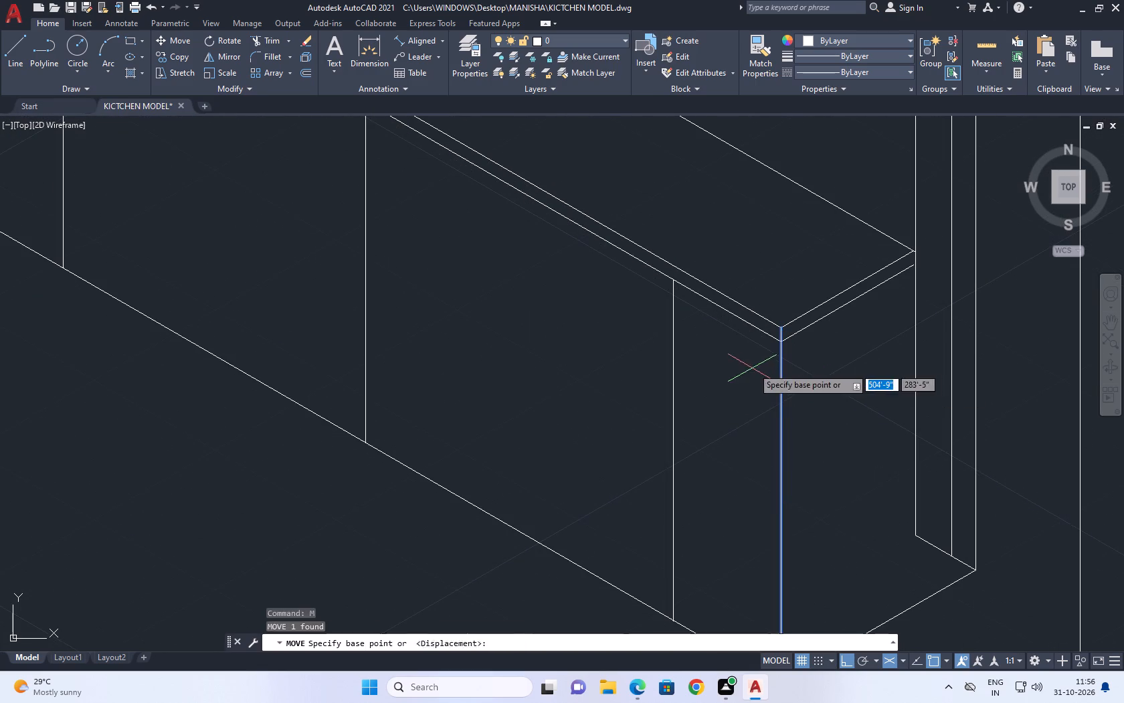
pyautogui.click(777, 362)
pyautogui.click(785, 356)
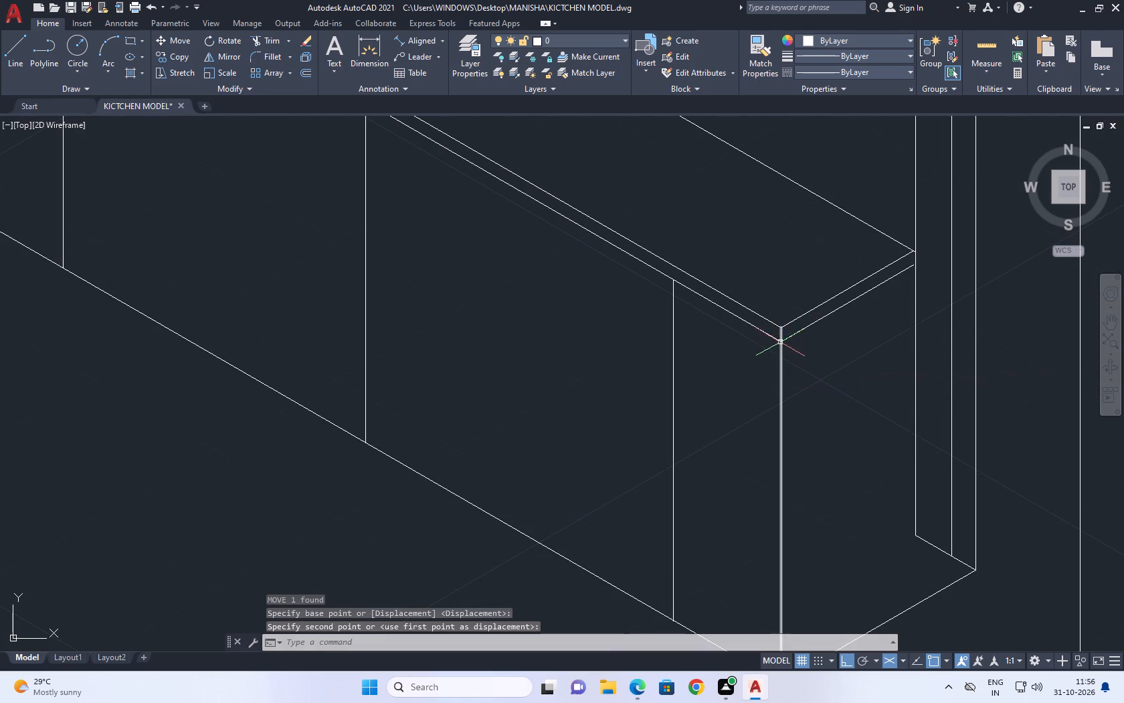
# Trim the short piece of the vertical corner line that crosses the countertop's thickness at its front corner.
pyautogui.scroll(-2, 781, 340)
pyautogui.moveTo(791, 345); pyautogui.dragTo(791, 357, button='middle')
pyautogui.write('TR')
pyautogui.press('space')
pyautogui.scroll(2, 791, 347)
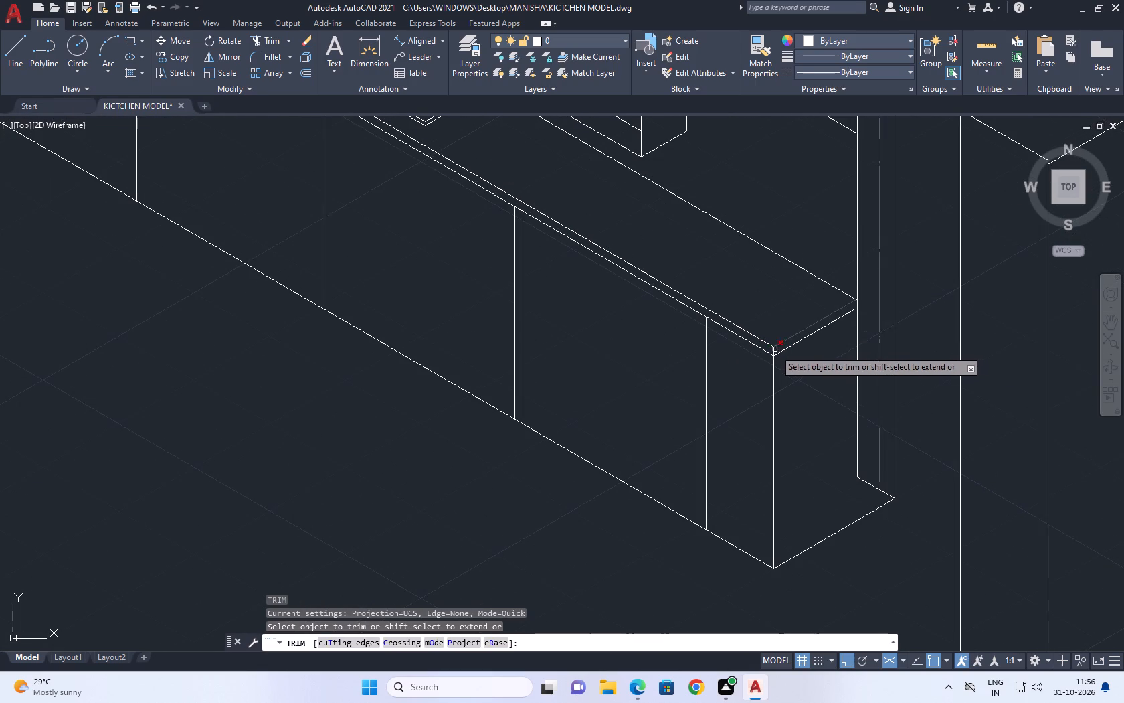
pyautogui.click(773, 351)
pyautogui.scroll(-2, 795, 354)
pyautogui.press('Escape')
pyautogui.scroll(4, 789, 347)
pyautogui.click(749, 329)
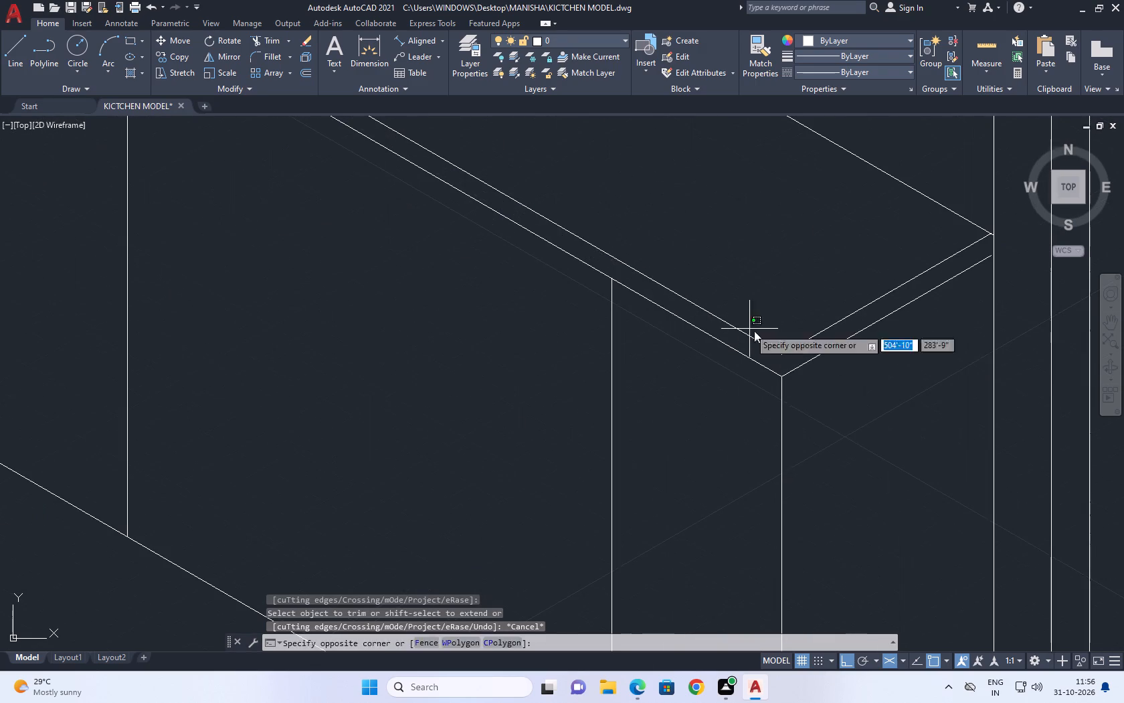
pyautogui.moveTo(809, 418); pyautogui.dragTo(809, 426)
# Examine the sink counter run and its base cabinets from the refrigerator to the free end.
pyautogui.scroll(-6, 749, 351)
pyautogui.moveTo(630, 282); pyautogui.dragTo(656, 345, button='middle')
pyautogui.scroll(3, 714, 368)
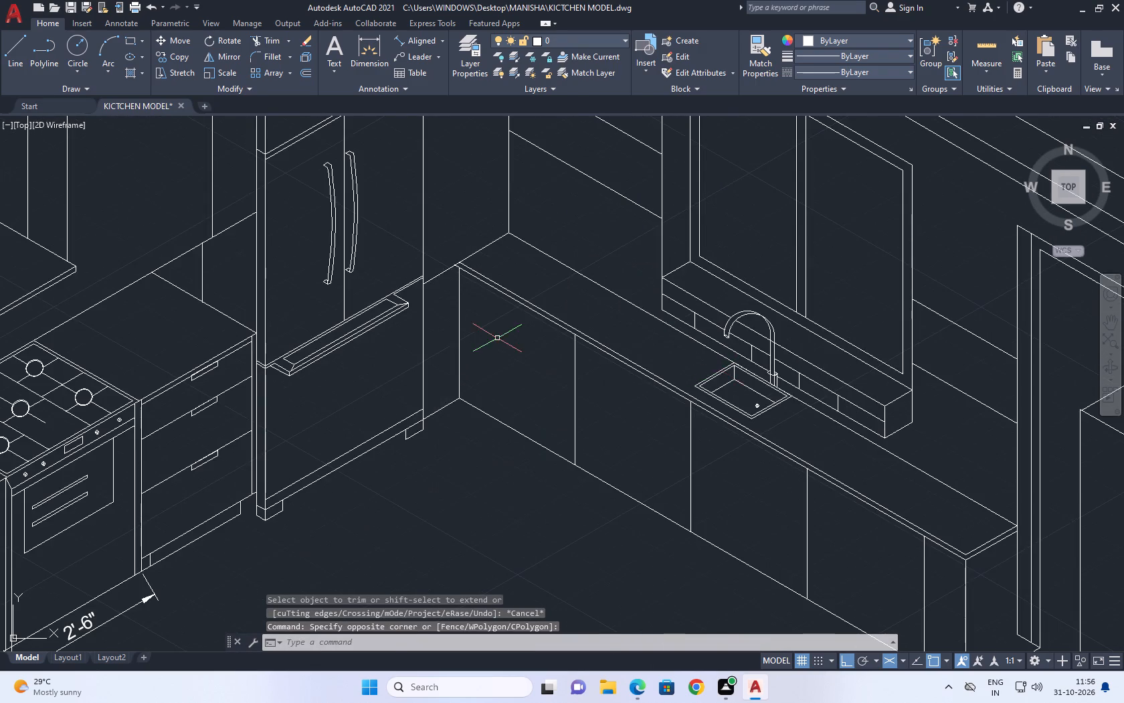
pyautogui.moveTo(481, 343); pyautogui.dragTo(589, 433, button='middle')
pyautogui.moveTo(680, 401); pyautogui.dragTo(551, 309, button='middle')
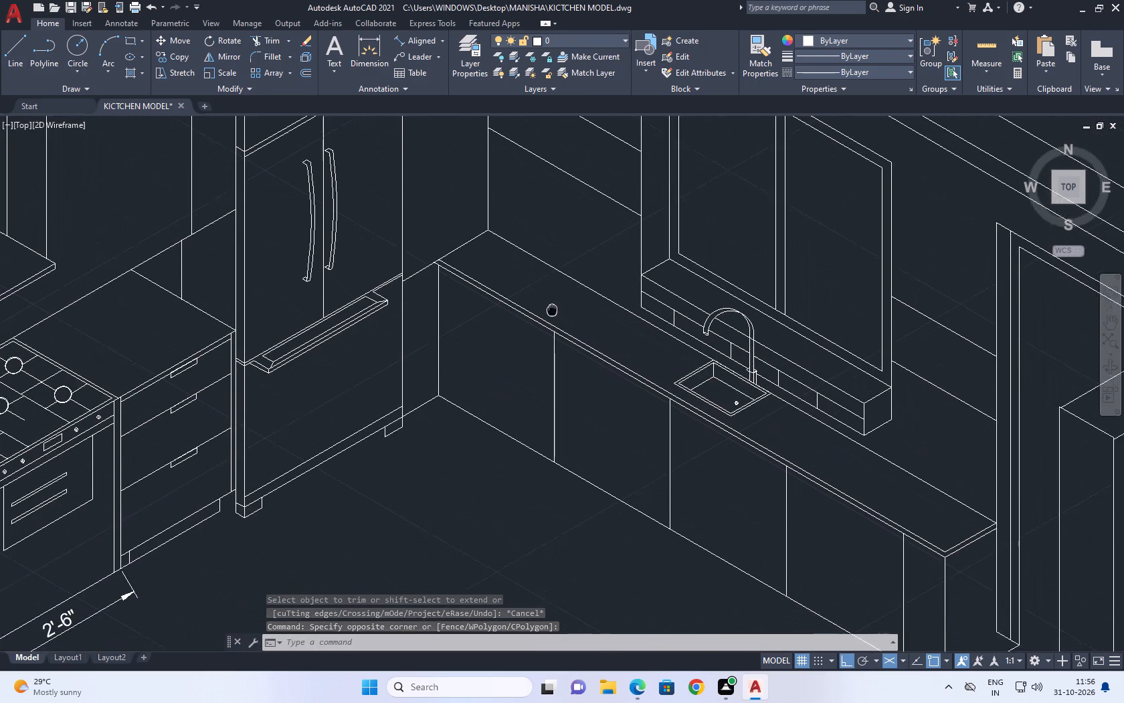
pyautogui.moveTo(551, 309); pyautogui.dragTo(525, 274, button='middle')
pyautogui.moveTo(799, 388); pyautogui.dragTo(635, 268, button='middle')
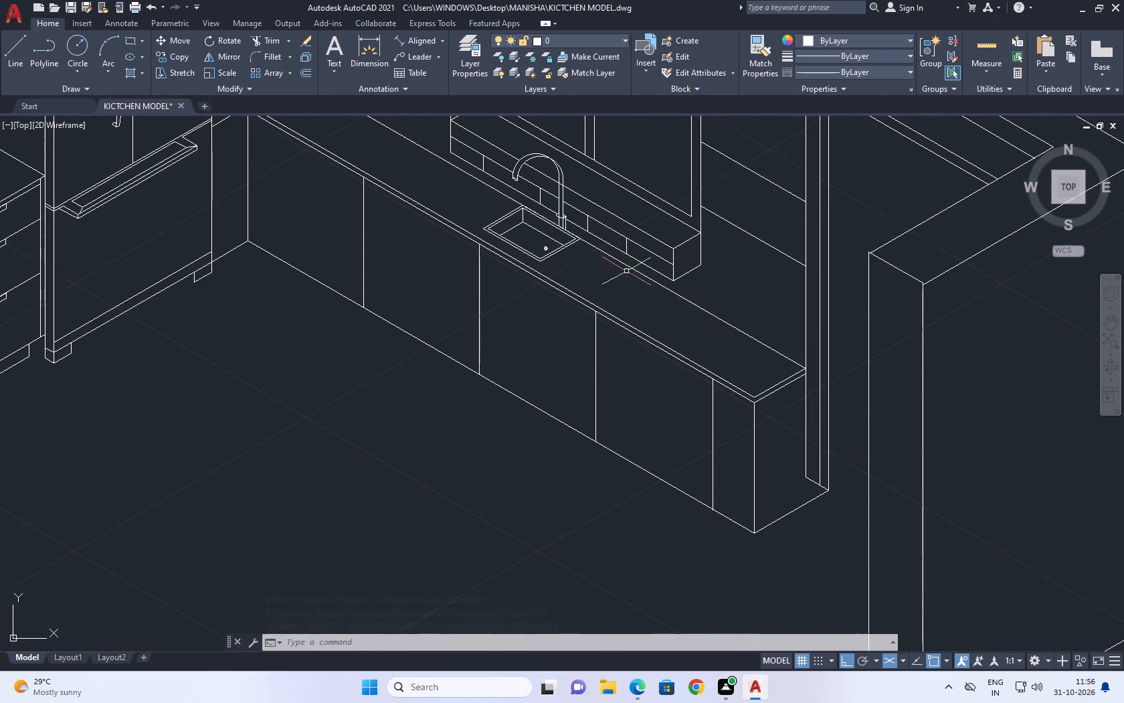
pyautogui.scroll(-2, 529, 262)
pyautogui.moveTo(603, 270); pyautogui.dragTo(625, 304, button='middle')
# Save the drawing as KICTCHEN MODEL in AutoCAD 2018 Drawing format, replacing the existing file.
pyautogui.click(13, 13)
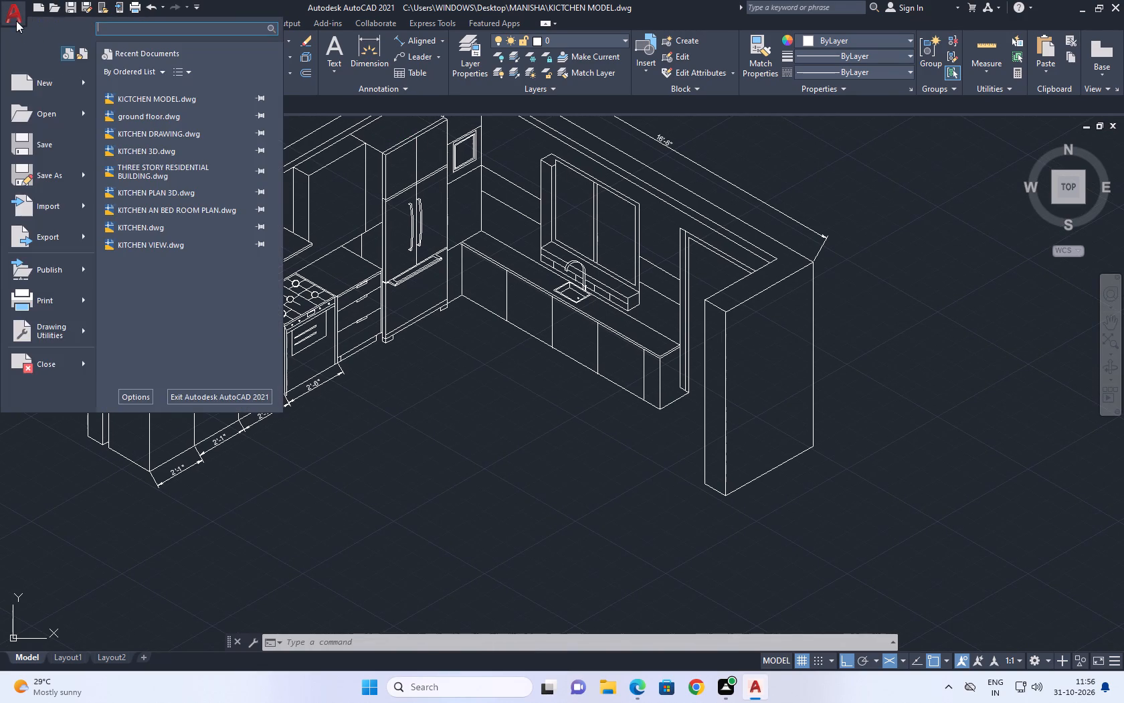
pyautogui.click(52, 175)
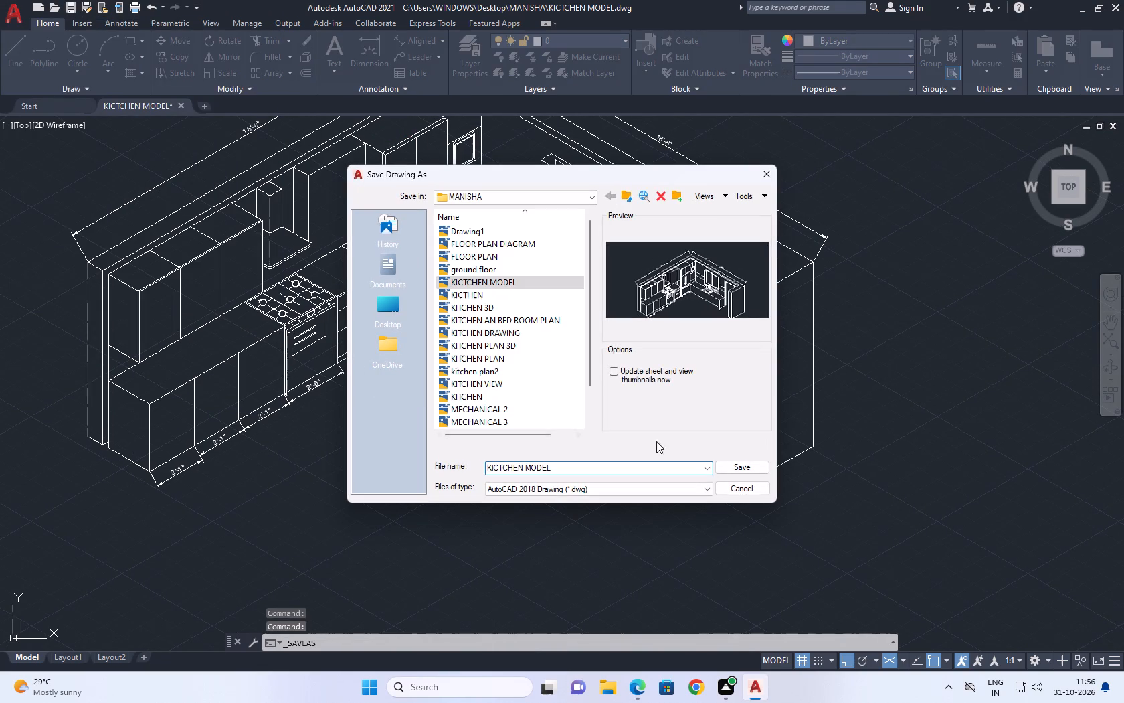
pyautogui.click(734, 462)
pyautogui.click(527, 374)
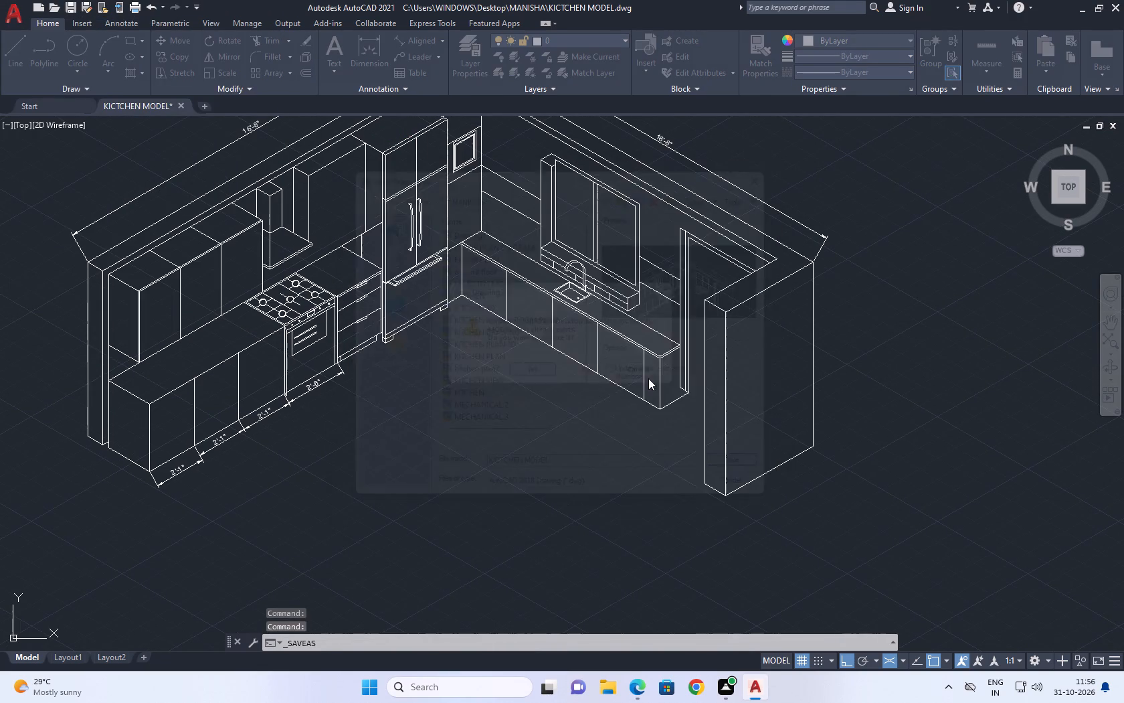
# Draw a shallow three-point arc with ortho off on the countertop between the sink and its free end.
pyautogui.scroll(2, 640, 345)
pyautogui.moveTo(610, 305); pyautogui.dragTo(597, 331, button='middle')
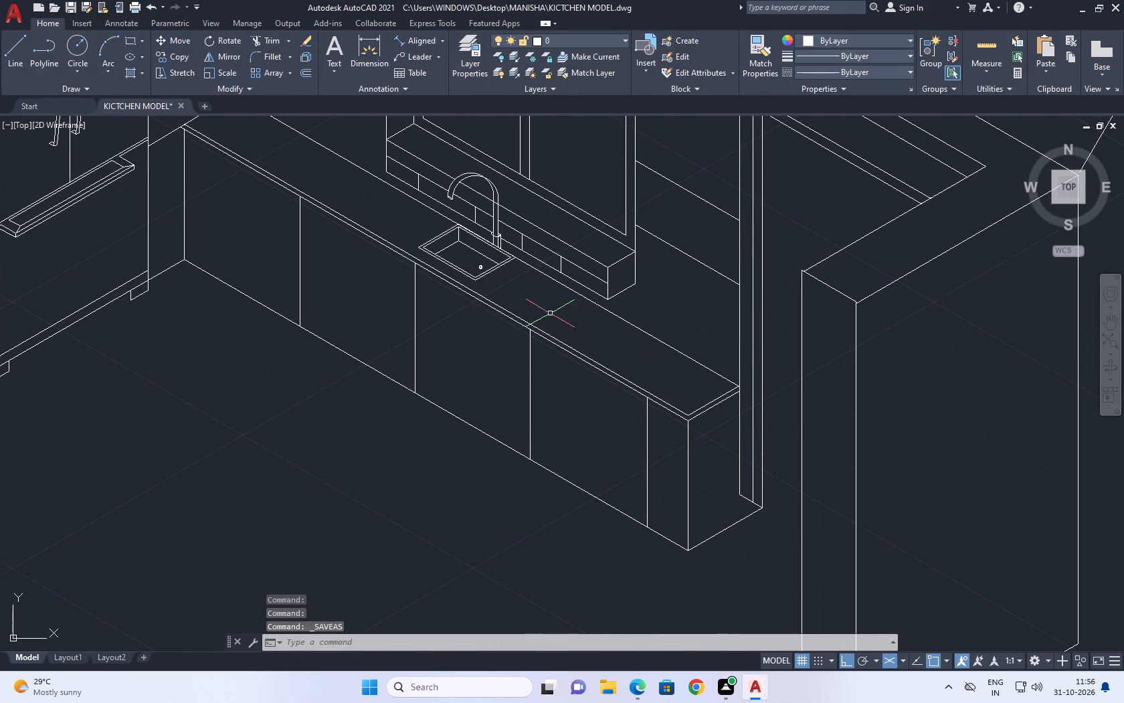
pyautogui.press('a')
pyautogui.press('space')
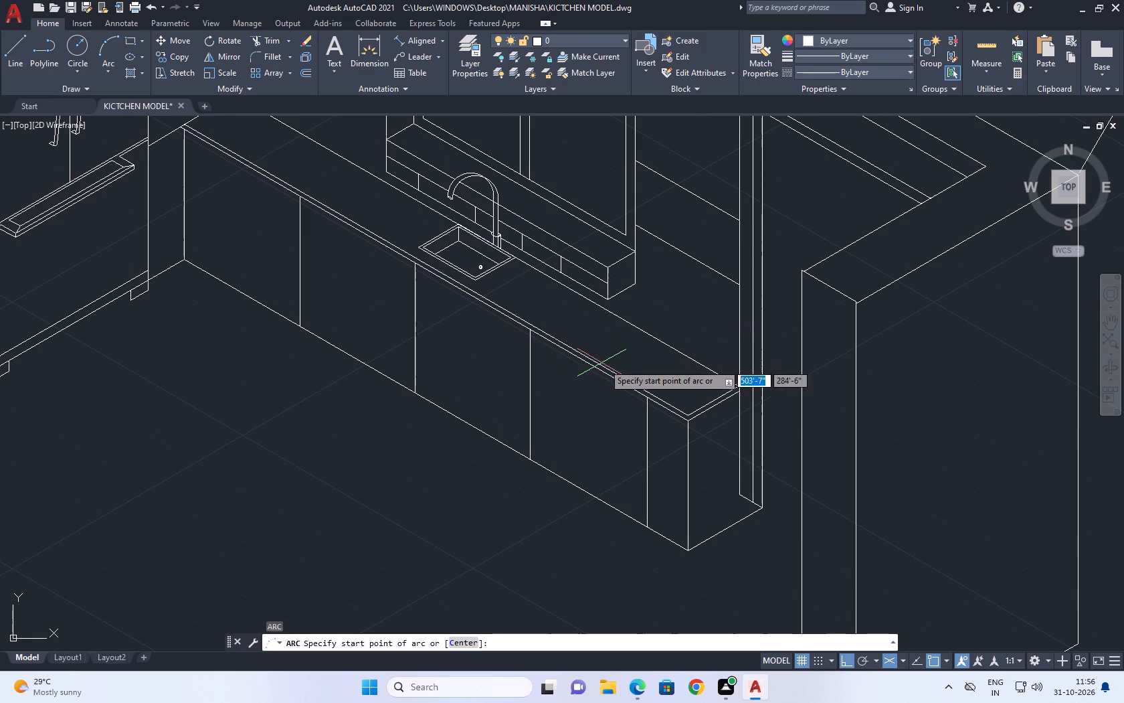
pyautogui.scroll(2, 653, 376)
pyautogui.moveTo(646, 370); pyautogui.dragTo(759, 395, button='middle')
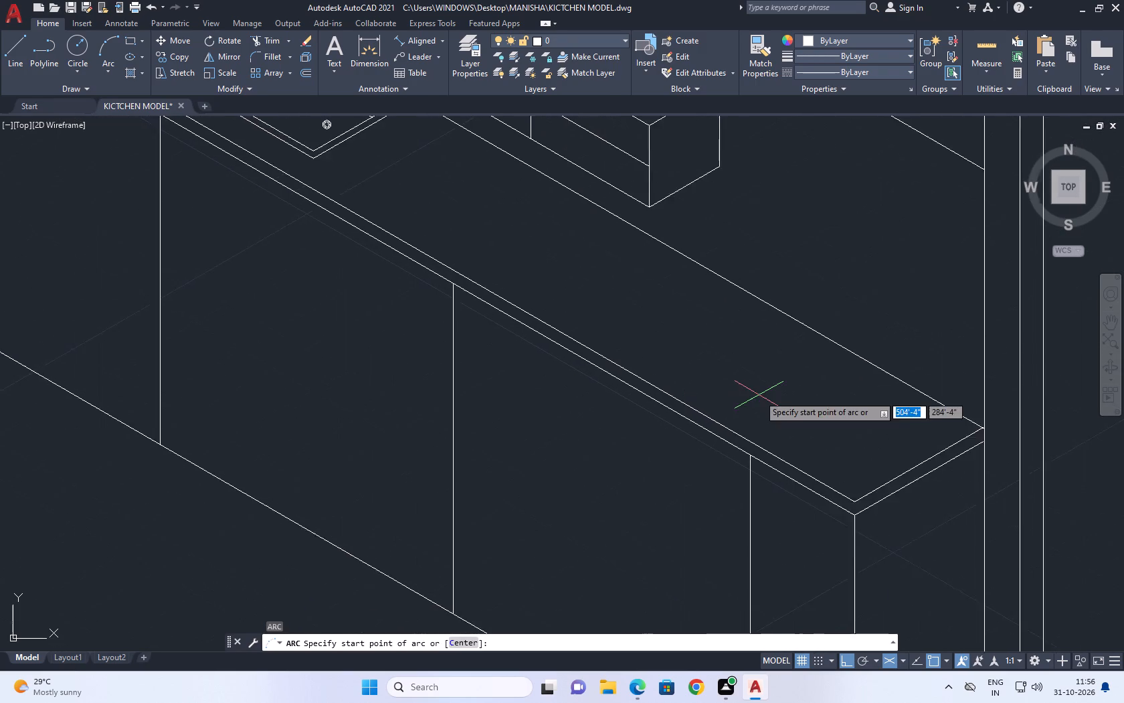
pyautogui.scroll(-2, 759, 395)
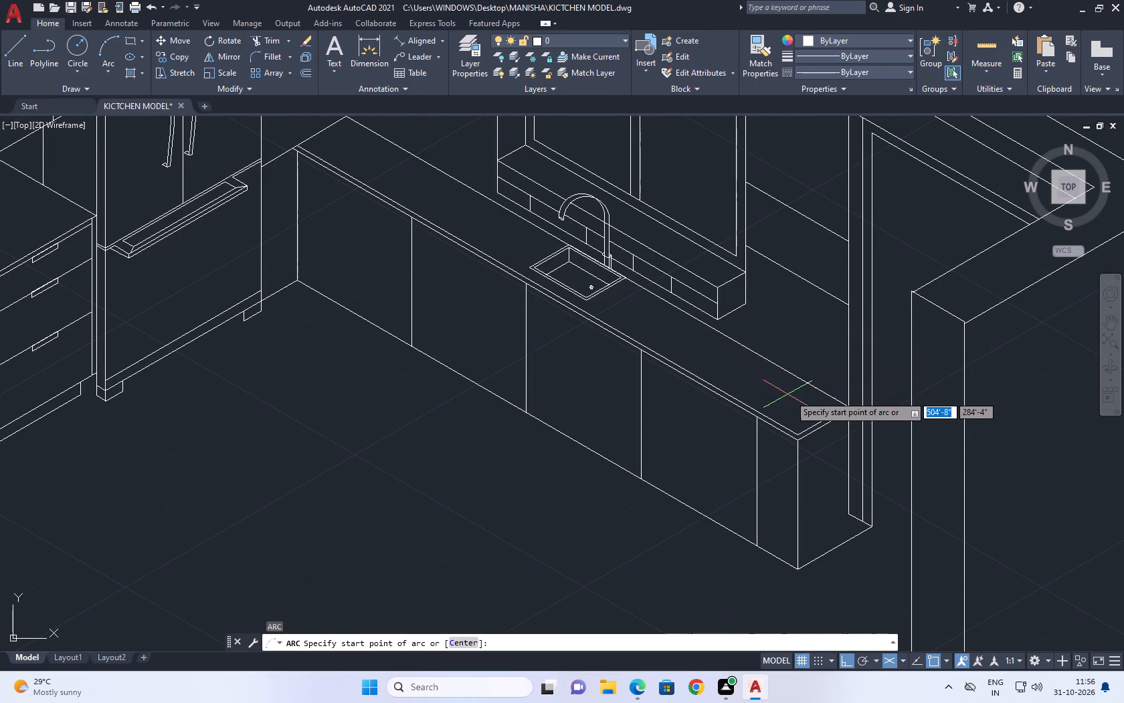
pyautogui.scroll(2, 732, 369)
pyautogui.click(733, 382)
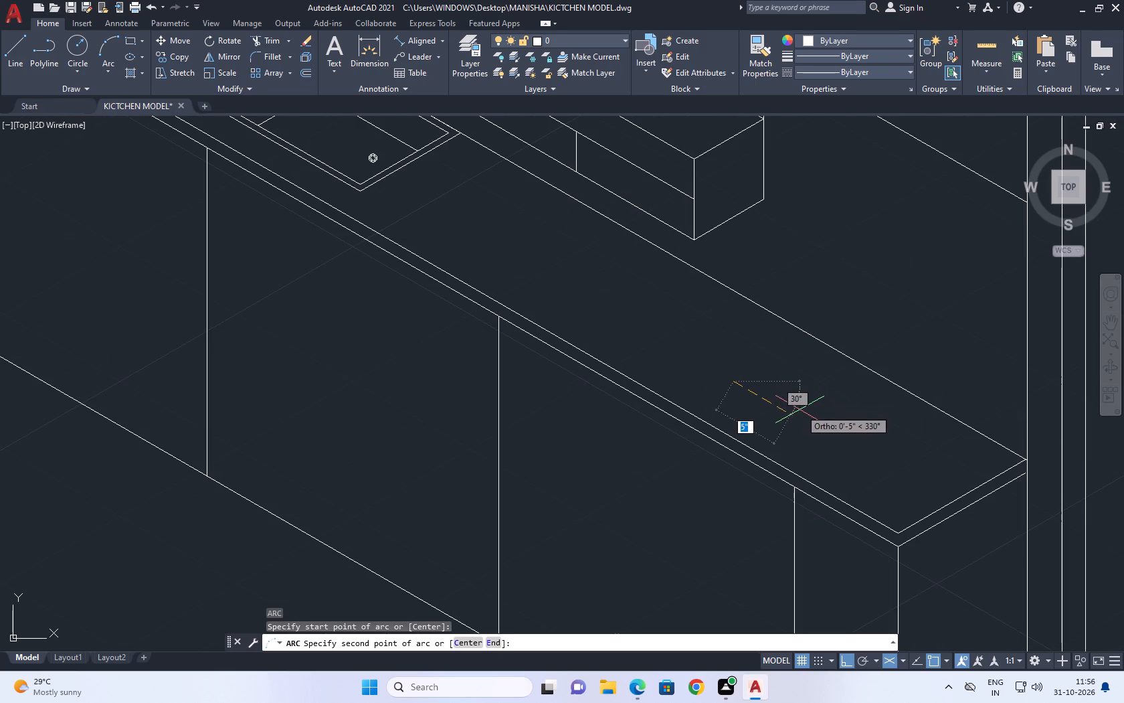
pyautogui.press('F8')
pyautogui.click(776, 398)
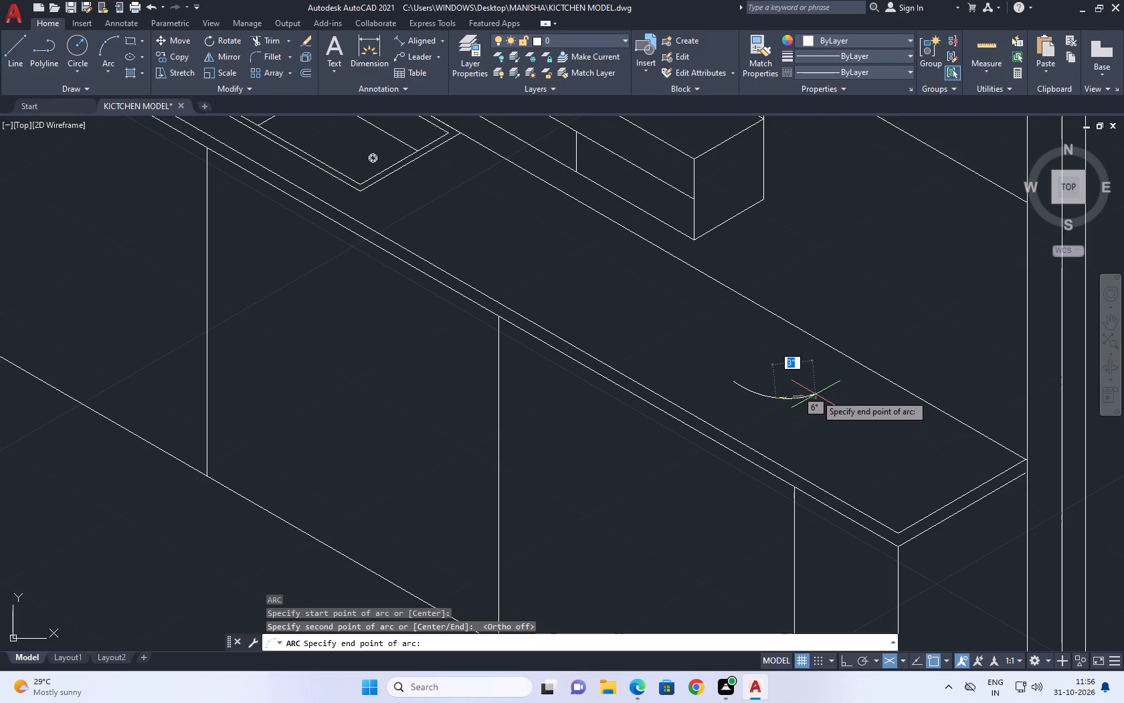
pyautogui.click(816, 394)
# Reshape the countertop arc by deepening its curve to a radius of about 4" and stretching its end nearer the wall opening outward.
pyautogui.scroll(2, 749, 394)
pyautogui.click(801, 388)
pyautogui.click(779, 415)
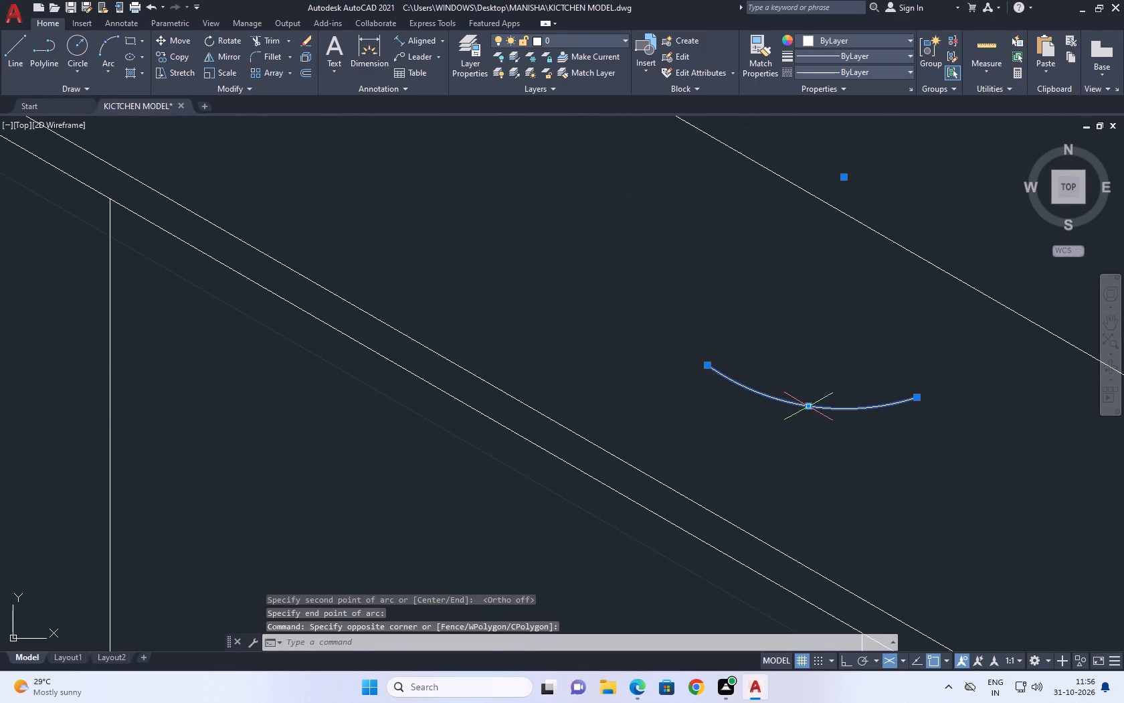
pyautogui.click(808, 405)
pyautogui.click(803, 429)
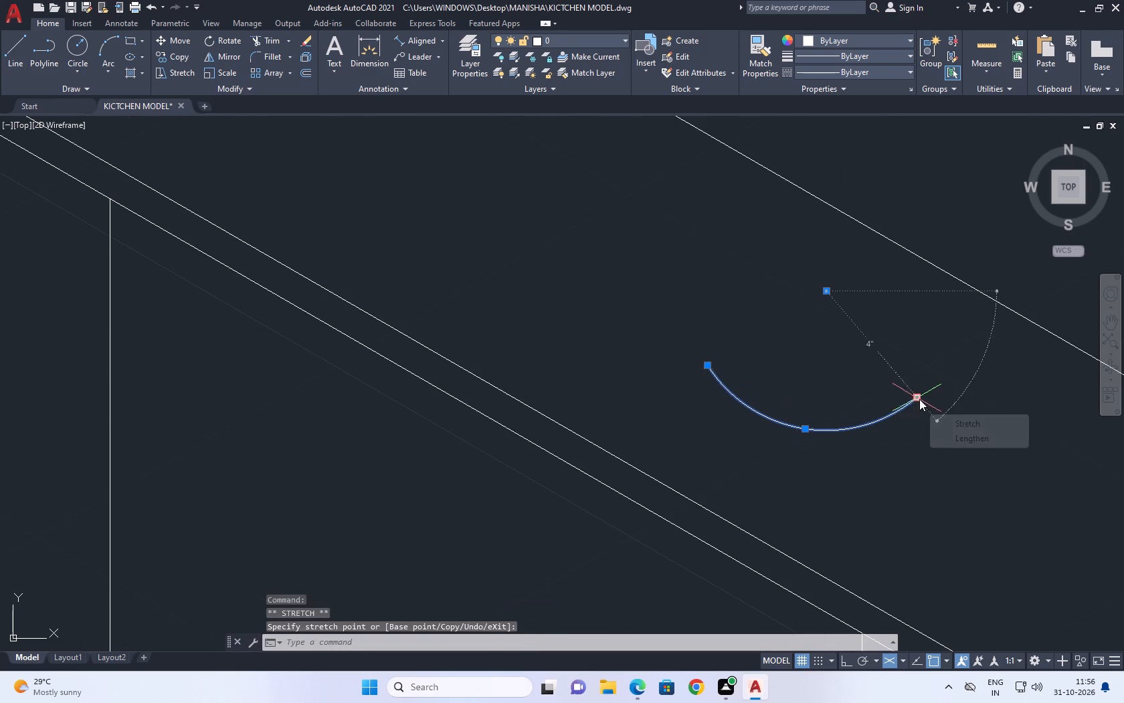
pyautogui.click(919, 399)
pyautogui.click(931, 420)
pyautogui.scroll(-5, 886, 385)
pyautogui.press('Escape')
# Draw a second, nearly straight arc rising from the sink-side end of the first arc past the countertop's back edge.
pyautogui.scroll(3, 861, 380)
pyautogui.moveTo(857, 380); pyautogui.dragTo(857, 382, button='middle')
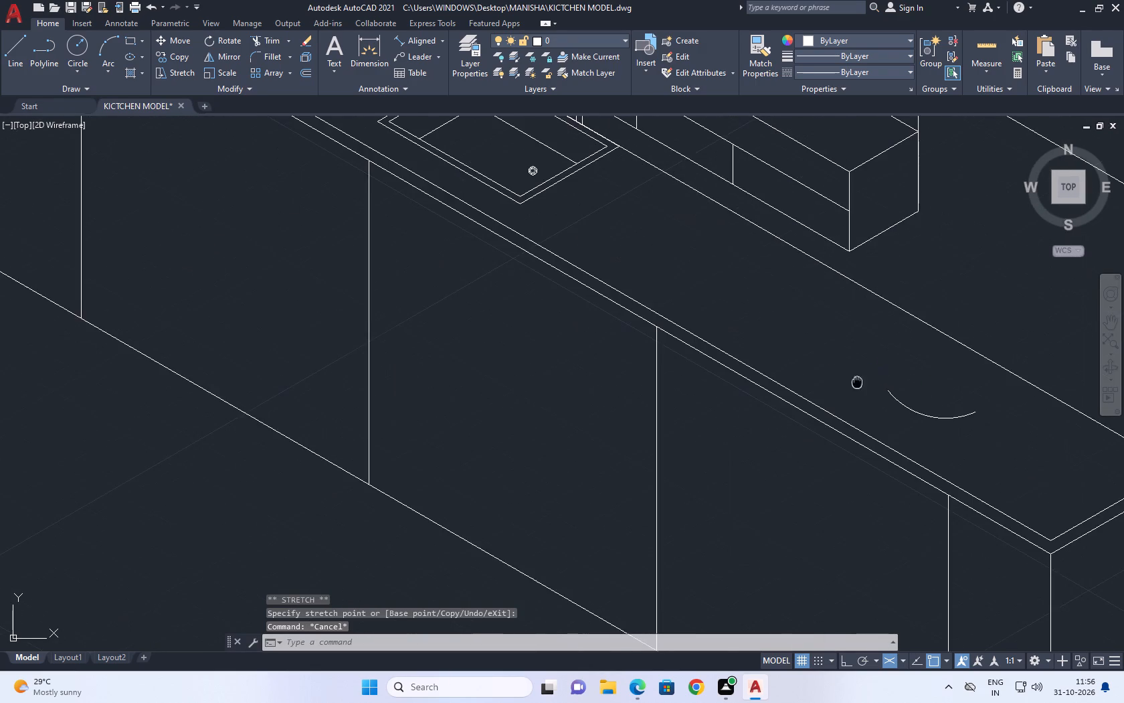
pyautogui.moveTo(857, 382); pyautogui.dragTo(765, 465, button='middle')
pyautogui.press('a')
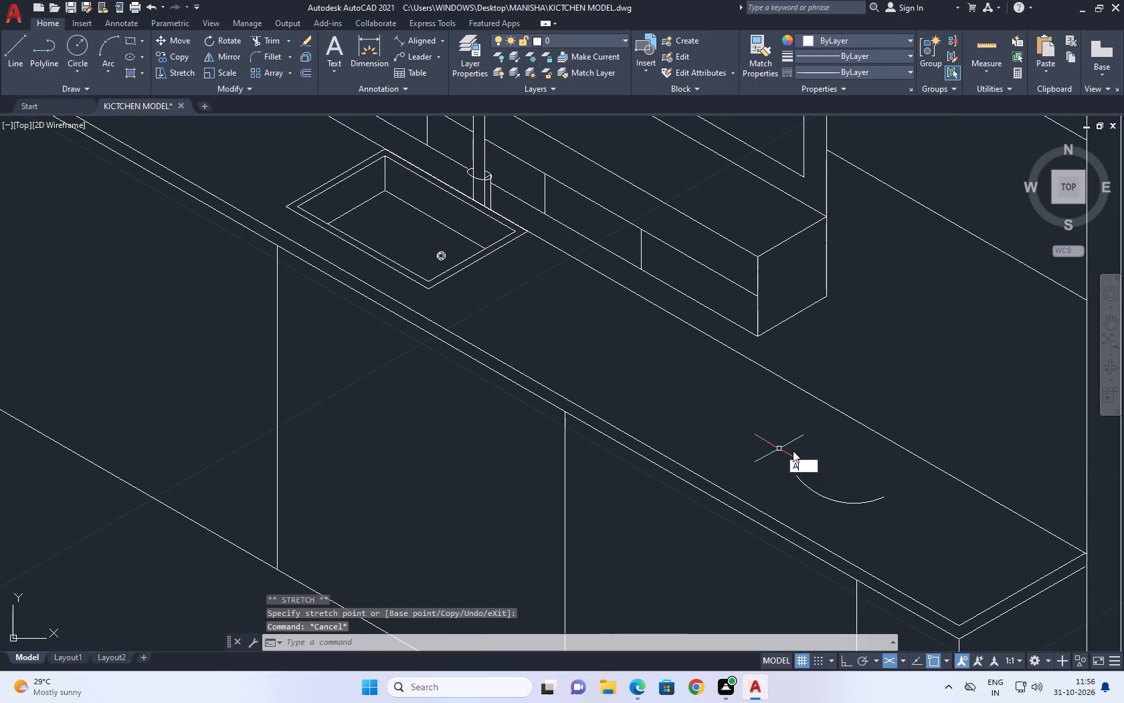
pyautogui.press('space')
pyautogui.scroll(2, 796, 452)
pyautogui.click(787, 507)
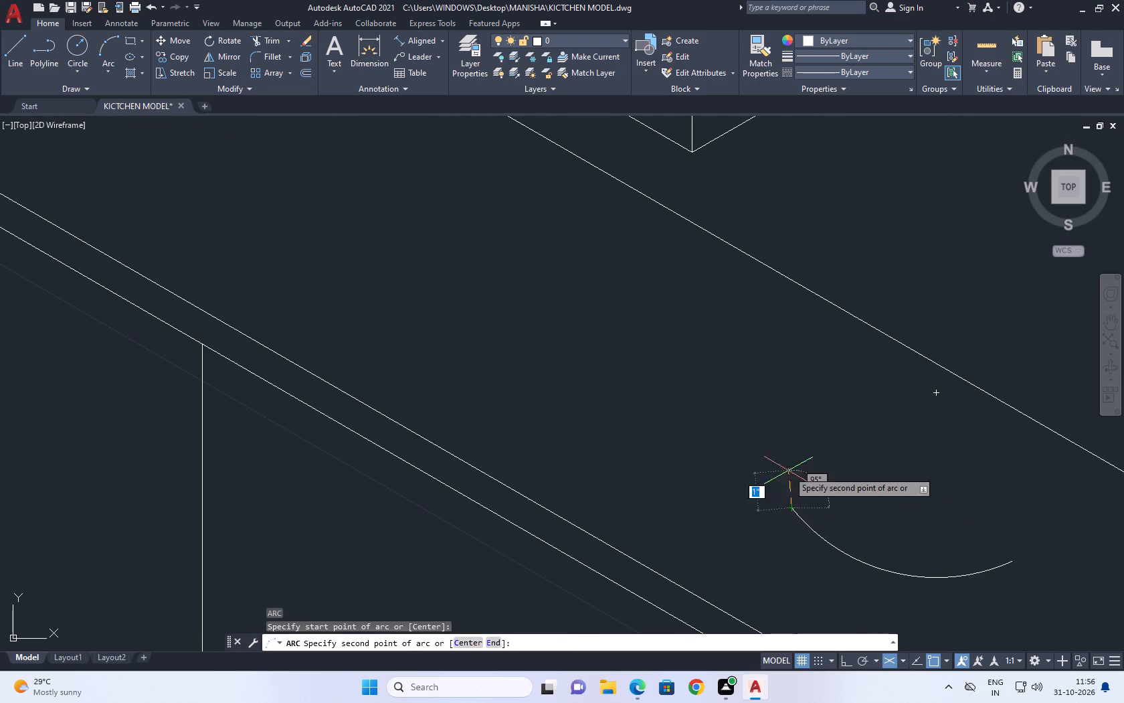
pyautogui.click(816, 401)
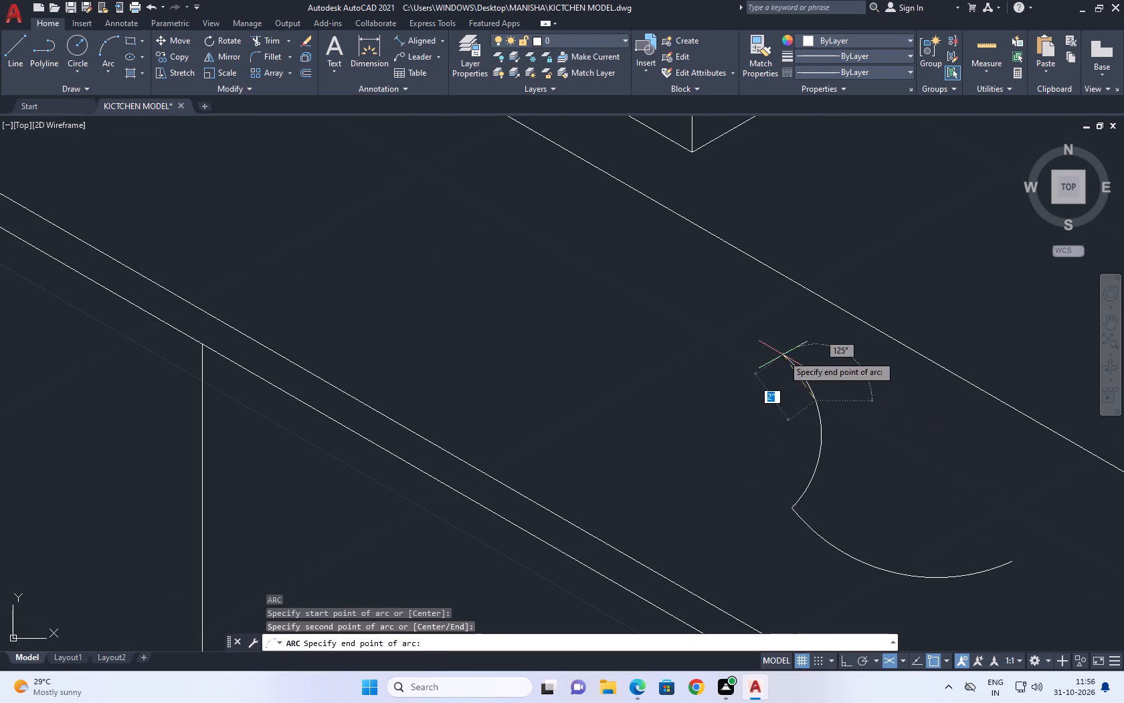
pyautogui.click(842, 262)
# Bow the second arc outward toward the sink by stretching its midpoint, and clear the selection.
pyautogui.moveTo(857, 409); pyautogui.dragTo(711, 374, button='middle')
pyautogui.click(717, 384)
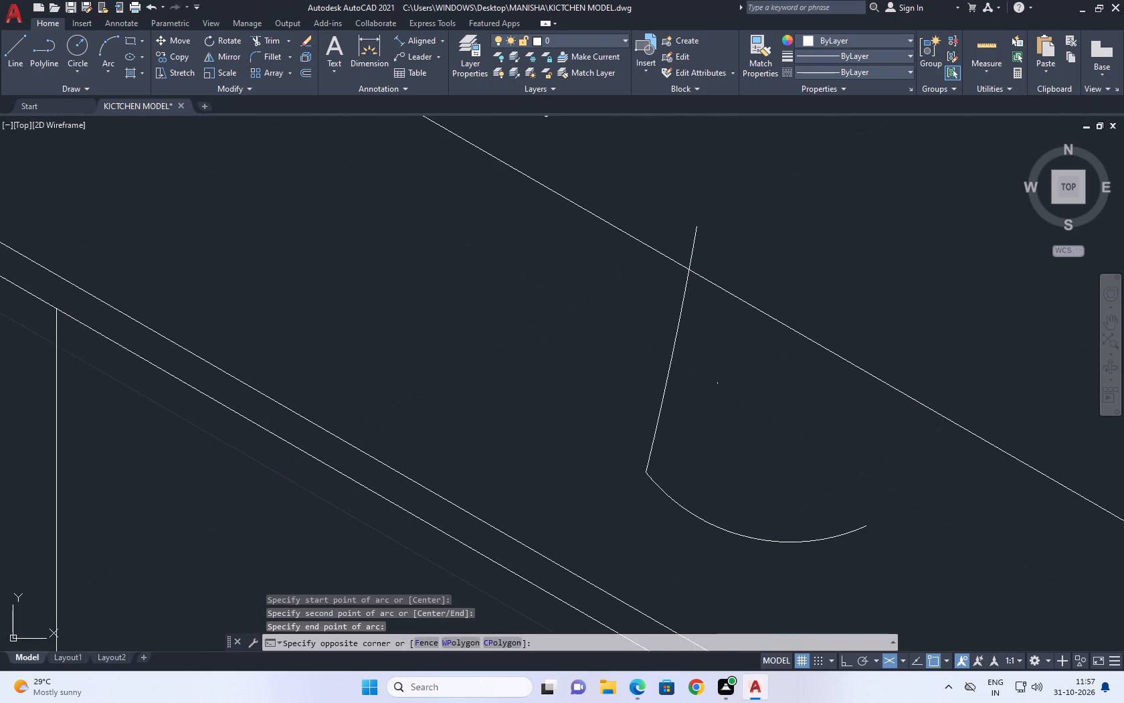
pyautogui.moveTo(639, 321); pyautogui.dragTo(633, 315)
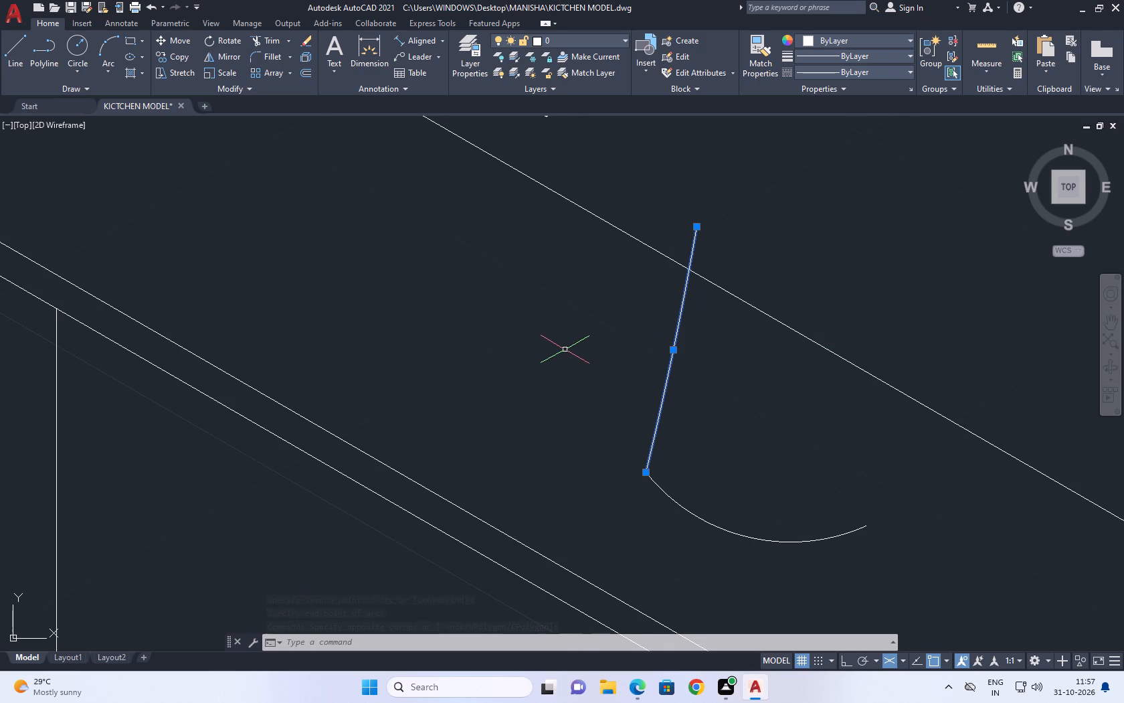
pyautogui.click(670, 351)
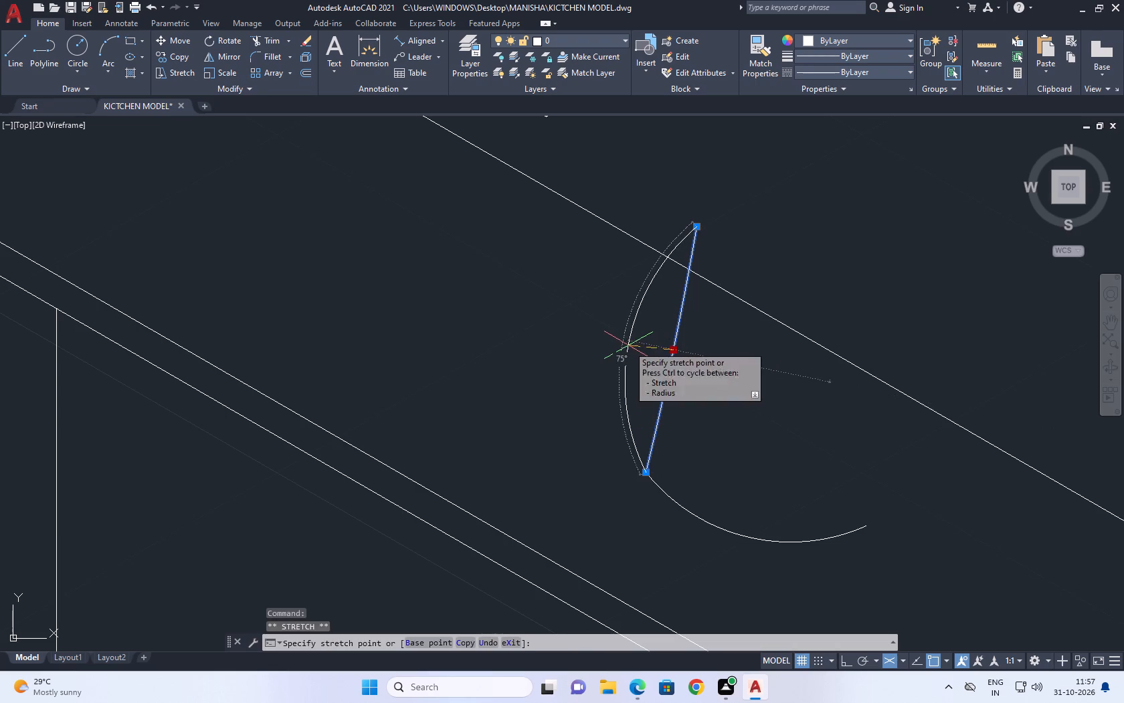
pyautogui.click(628, 345)
pyautogui.moveTo(723, 343); pyautogui.dragTo(547, 339, button='middle')
pyautogui.rightClick(672, 321)
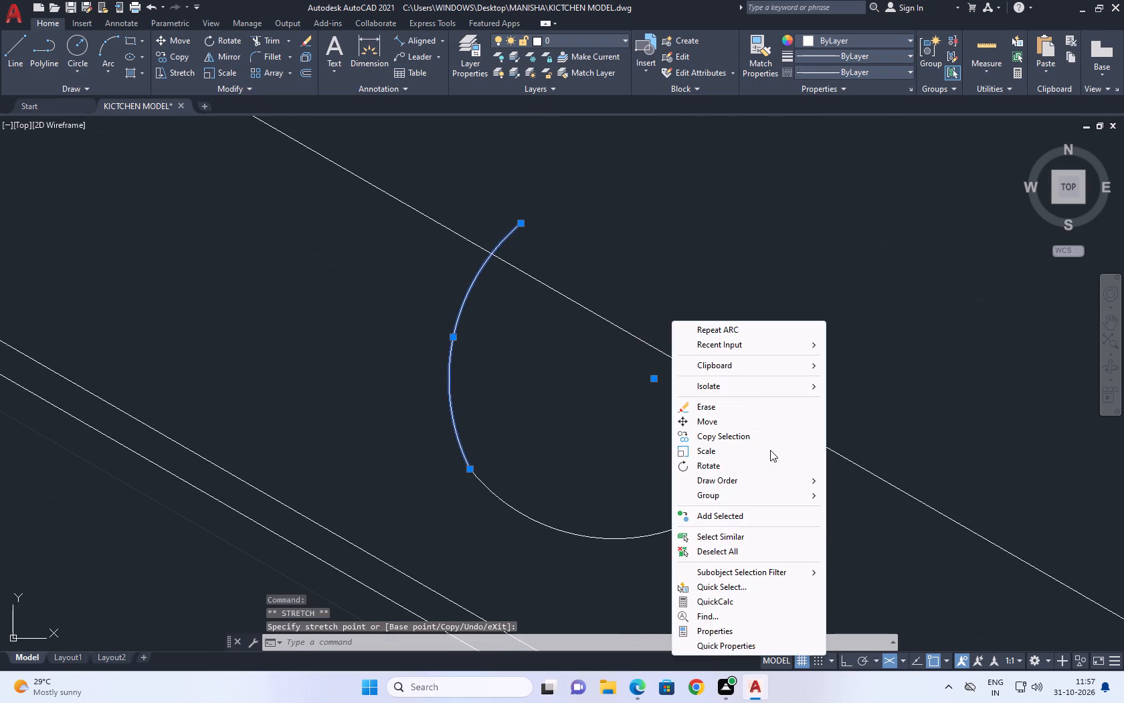
pyautogui.click(740, 545)
pyautogui.scroll(-3, 654, 368)
pyautogui.moveTo(755, 270); pyautogui.dragTo(728, 295, button='middle')
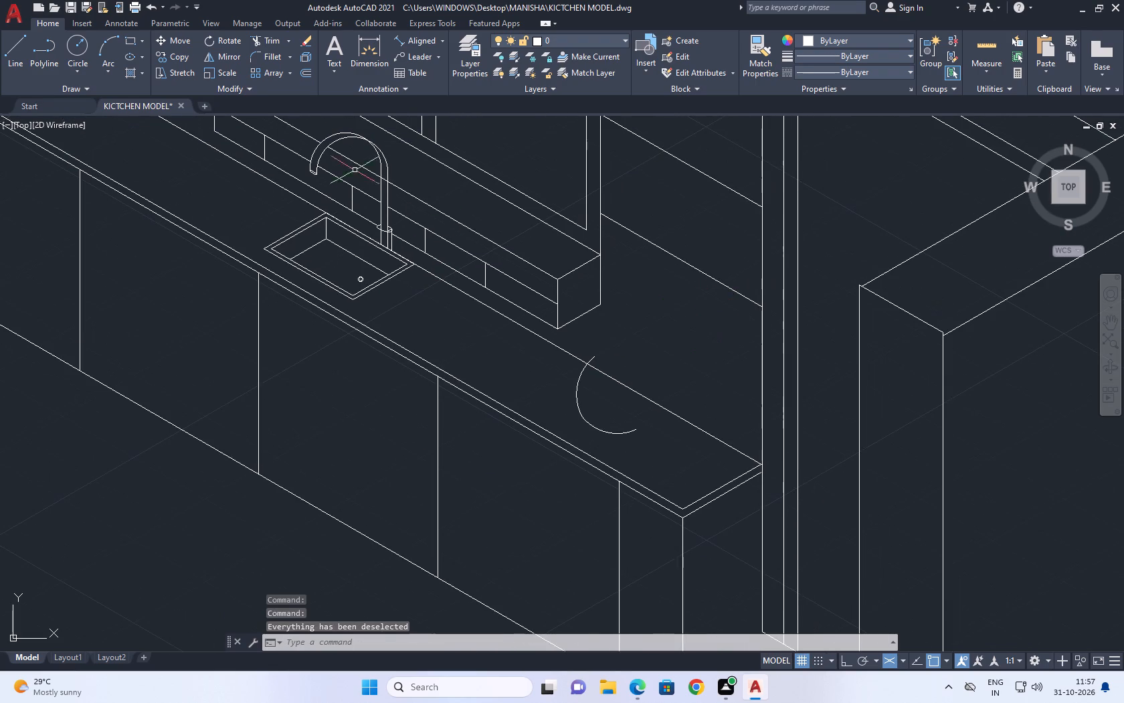
# Draw a three-point arc from the base arc's wall-side end up past the countertop's back edge, bowed slightly toward the wall.
pyautogui.click(106, 41)
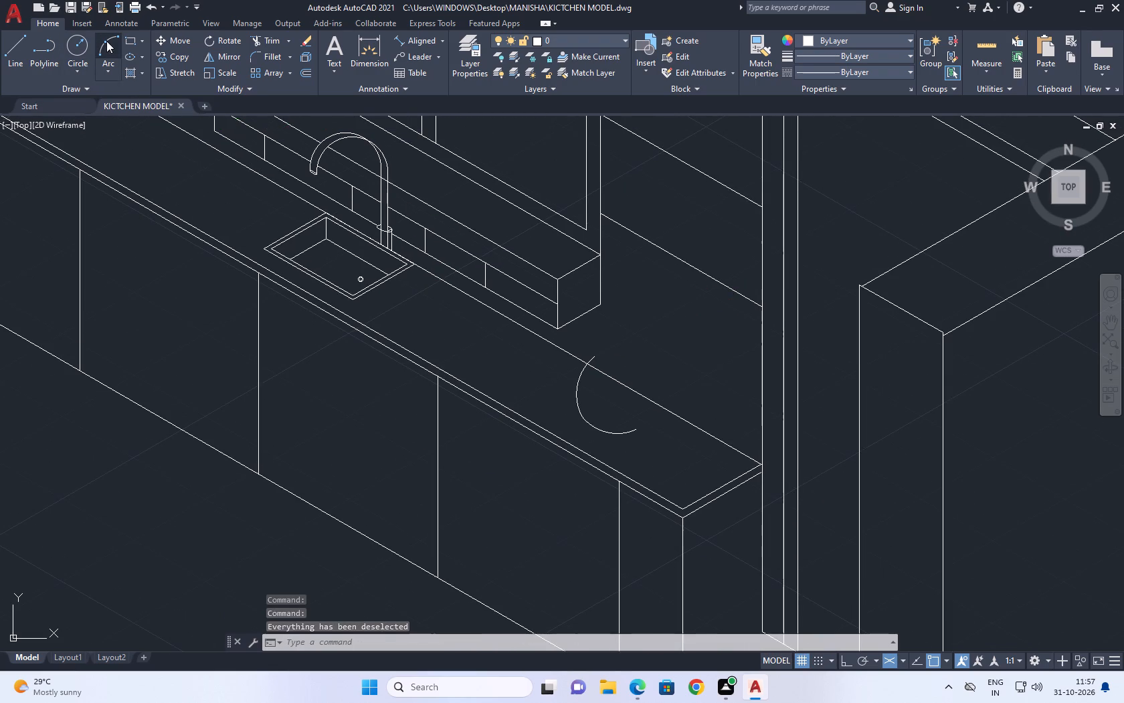
pyautogui.click(636, 426)
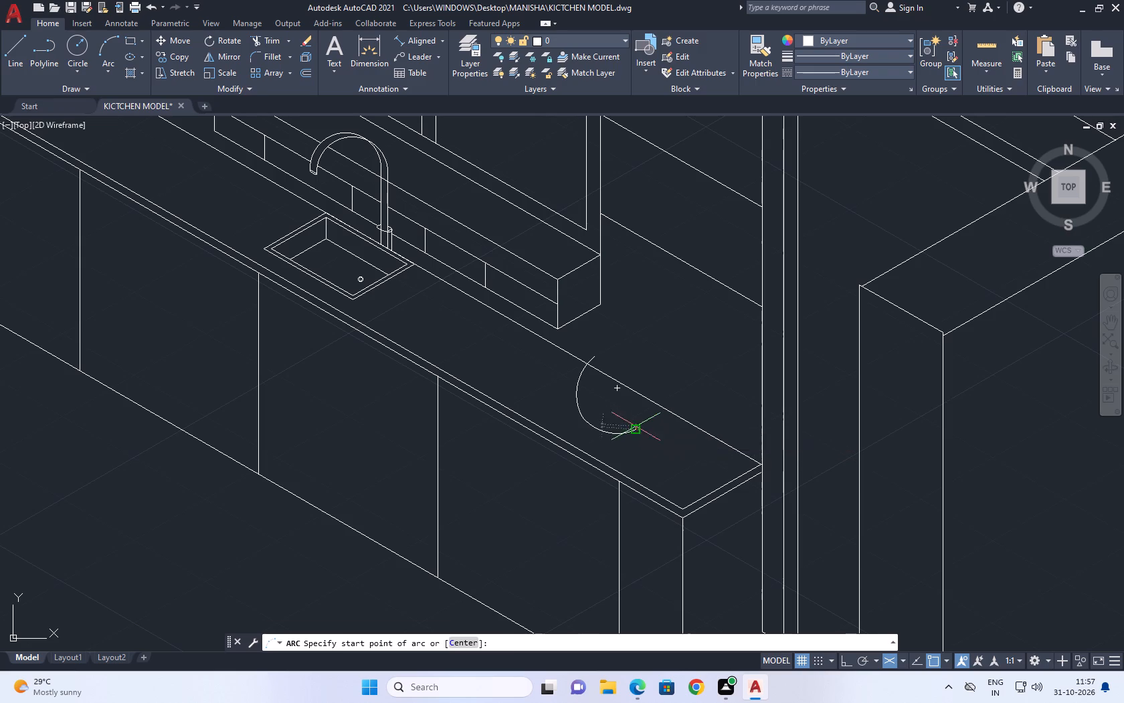
pyautogui.click(644, 386)
pyautogui.click(637, 358)
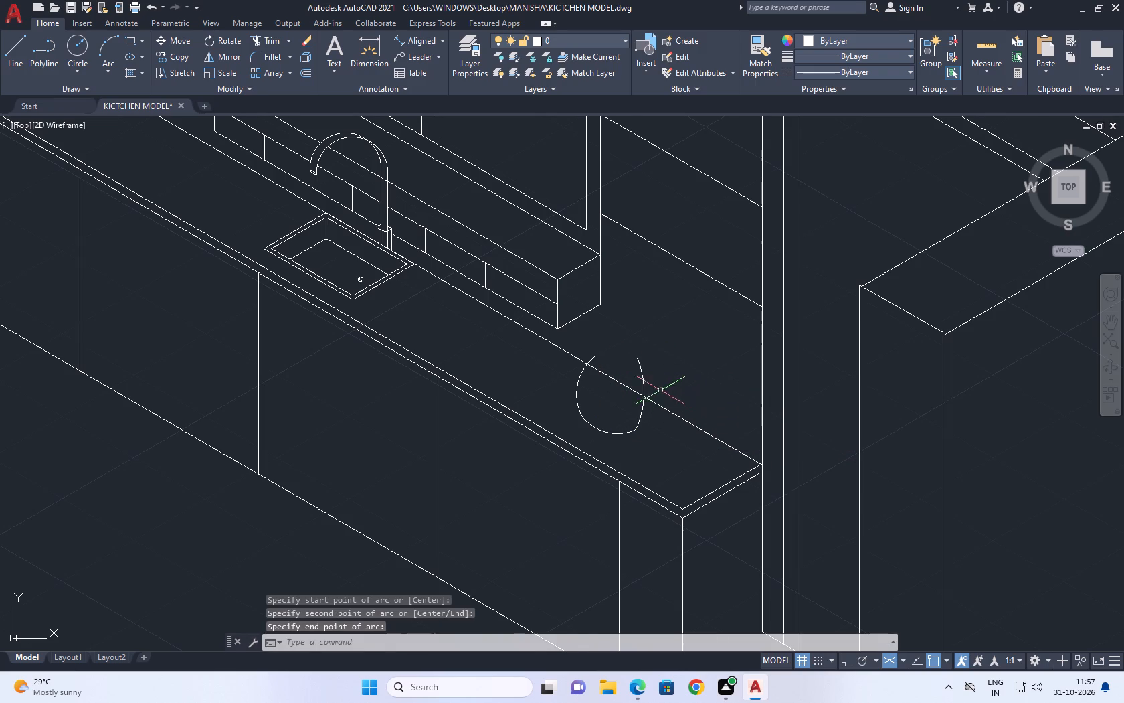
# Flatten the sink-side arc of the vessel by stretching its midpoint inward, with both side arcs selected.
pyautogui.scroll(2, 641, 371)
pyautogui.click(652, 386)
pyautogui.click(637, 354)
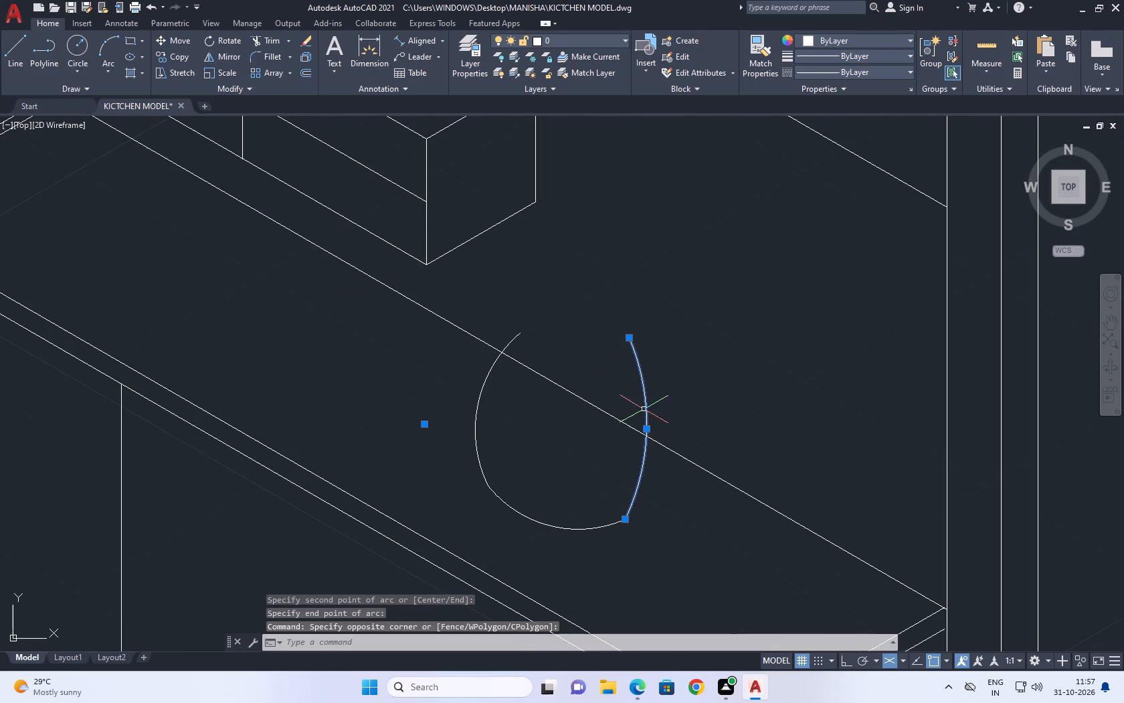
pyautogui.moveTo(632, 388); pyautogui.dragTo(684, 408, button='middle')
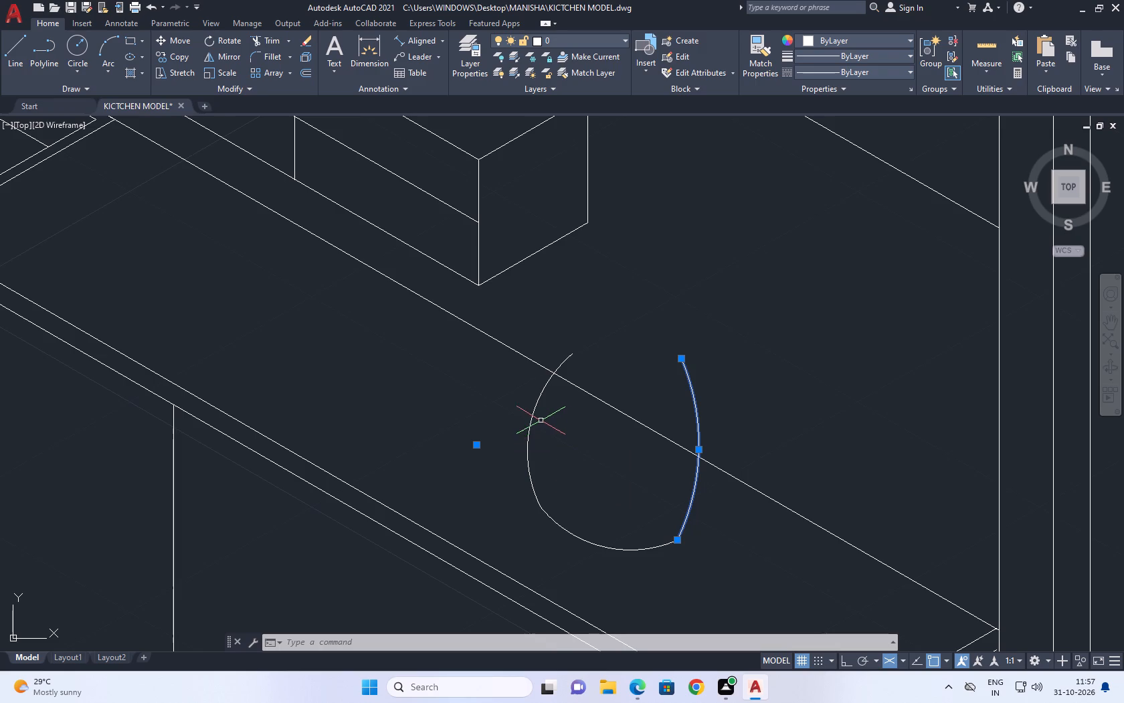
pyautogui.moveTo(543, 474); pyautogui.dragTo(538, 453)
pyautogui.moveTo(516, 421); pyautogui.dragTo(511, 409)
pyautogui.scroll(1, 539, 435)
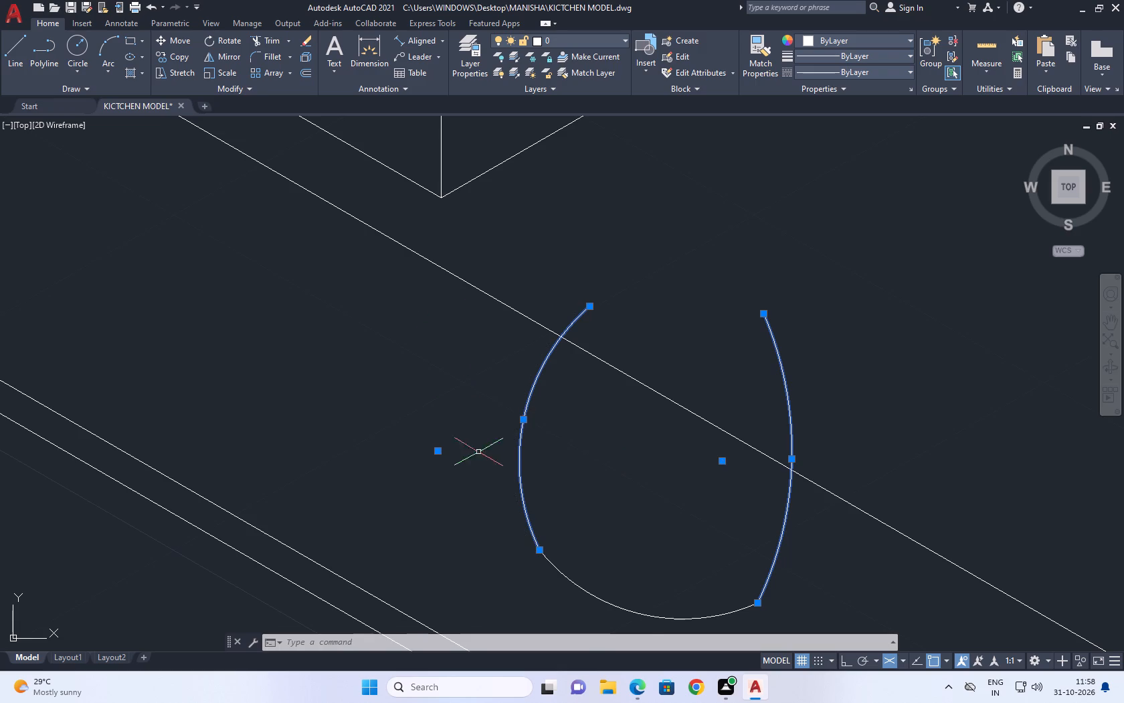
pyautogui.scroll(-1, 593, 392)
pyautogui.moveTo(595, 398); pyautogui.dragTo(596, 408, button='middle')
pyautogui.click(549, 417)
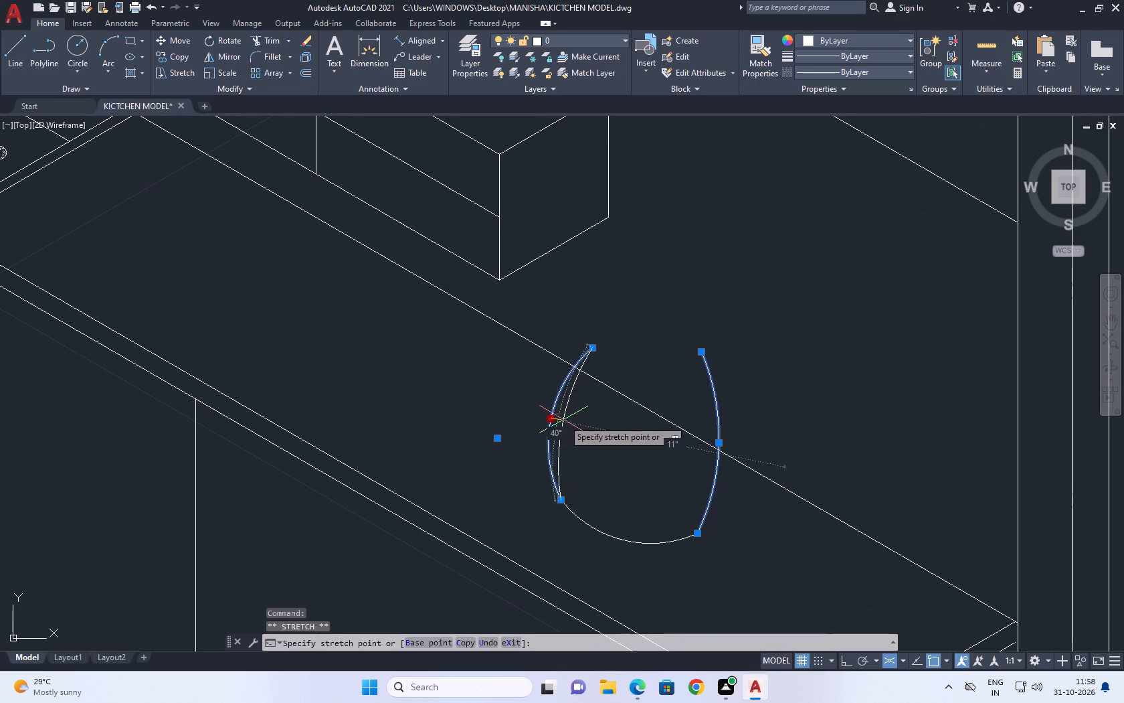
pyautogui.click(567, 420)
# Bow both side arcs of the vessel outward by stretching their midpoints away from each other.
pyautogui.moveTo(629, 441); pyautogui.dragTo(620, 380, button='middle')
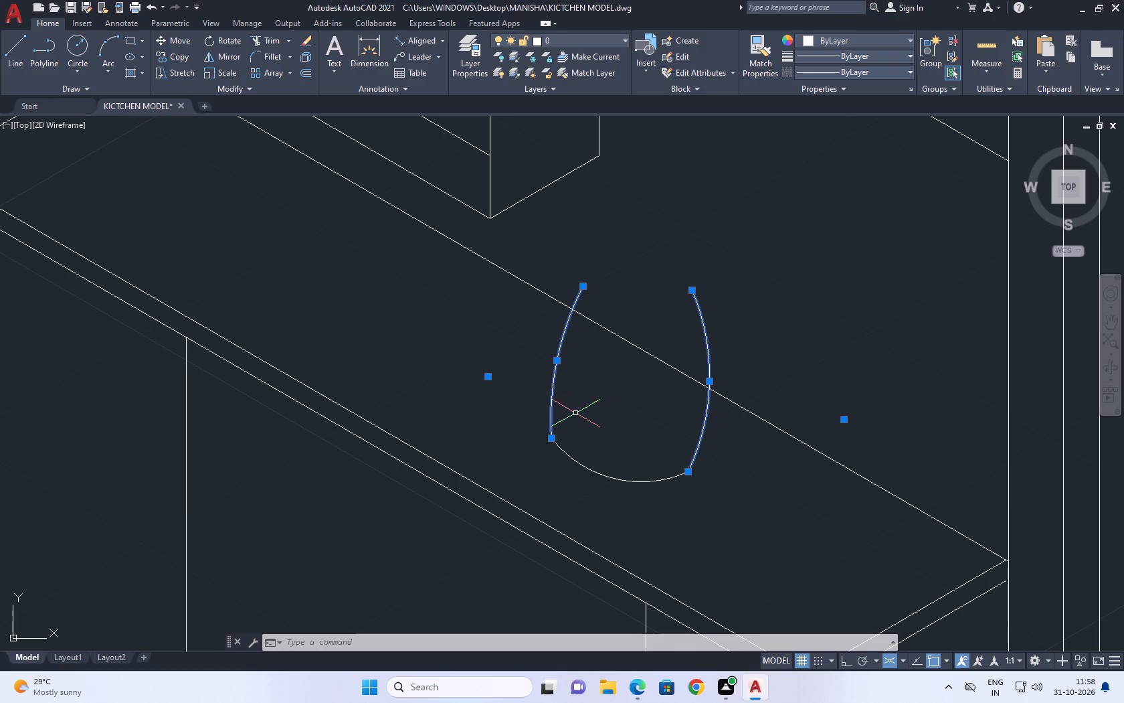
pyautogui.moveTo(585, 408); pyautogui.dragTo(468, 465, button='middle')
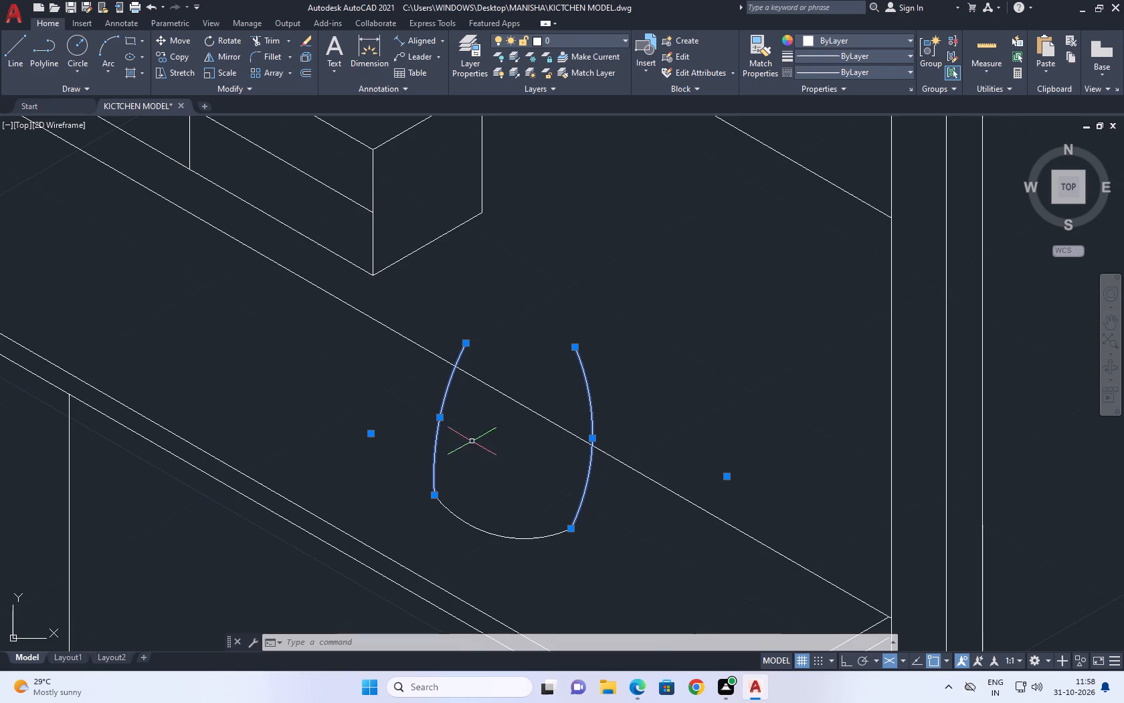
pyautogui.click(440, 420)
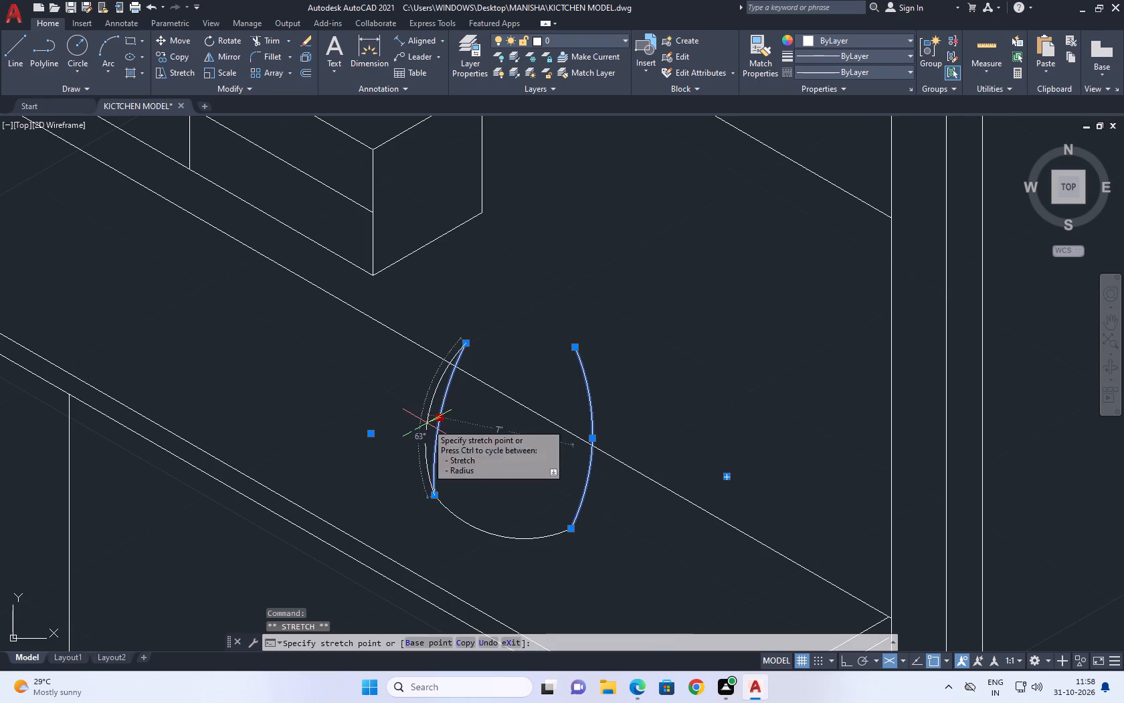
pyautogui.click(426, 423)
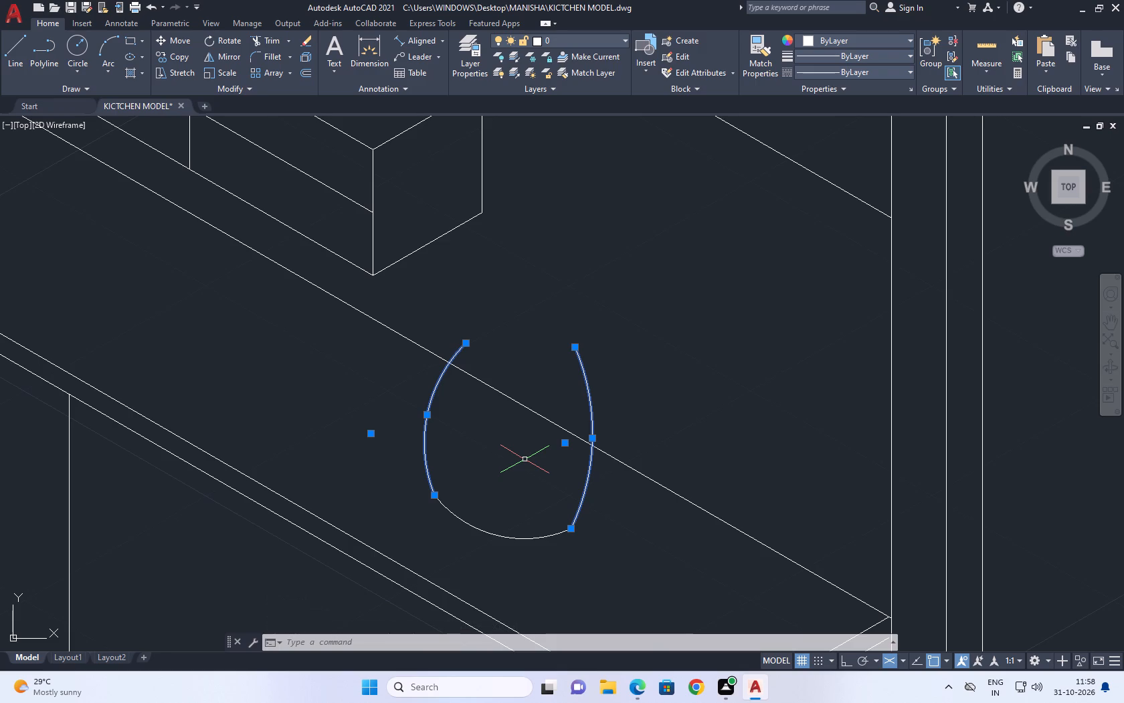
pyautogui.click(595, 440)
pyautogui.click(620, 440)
# Add the base arc to the selection and flatten the wall-side arc by stretching its midpoint inward.
pyautogui.moveTo(613, 453); pyautogui.dragTo(671, 370, button='middle')
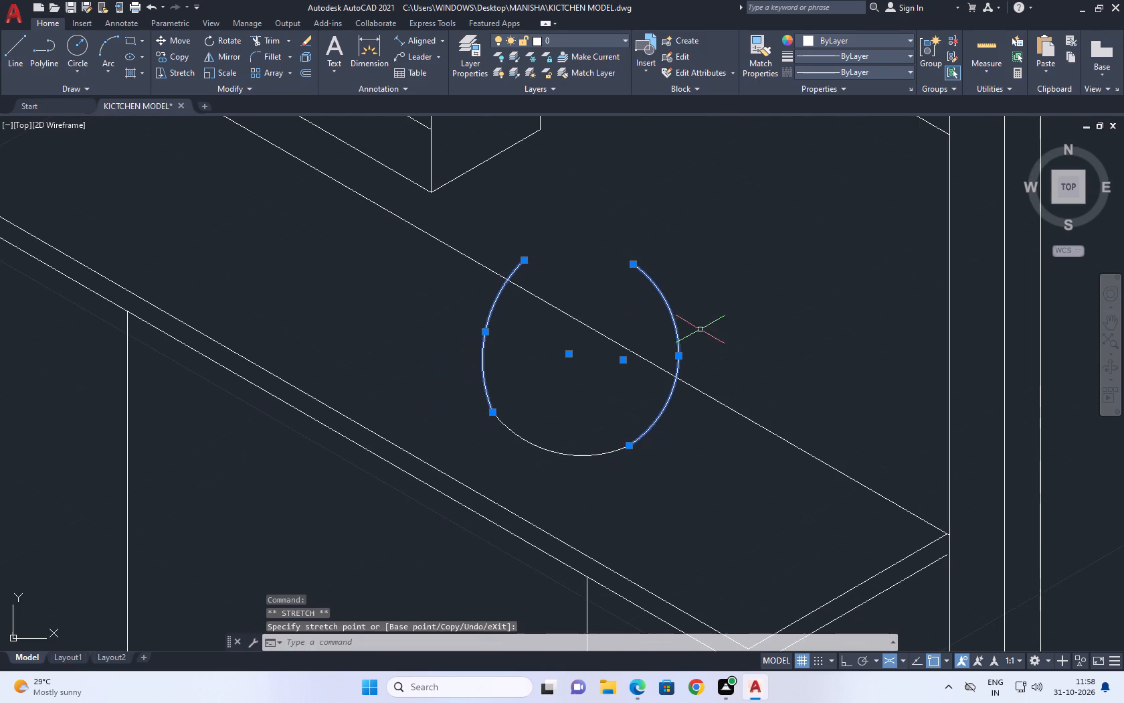
pyautogui.moveTo(553, 416); pyautogui.dragTo(616, 377, button='middle')
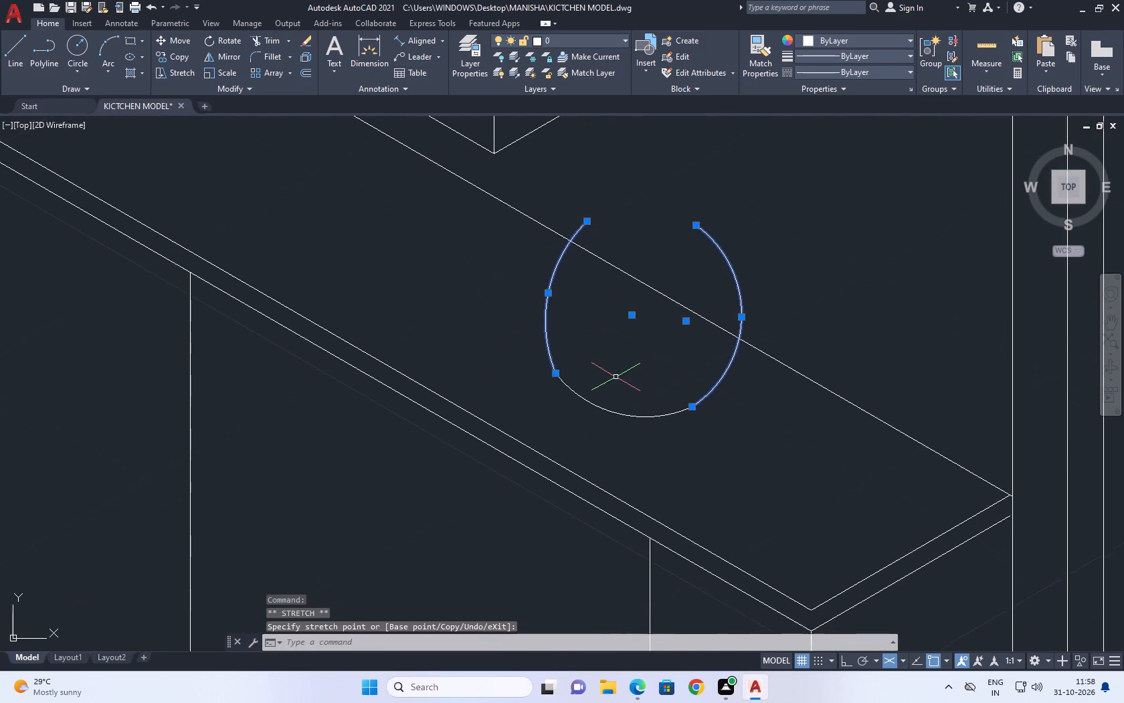
pyautogui.scroll(1, 616, 377)
pyautogui.moveTo(751, 440); pyautogui.dragTo(745, 431)
pyautogui.click(715, 386)
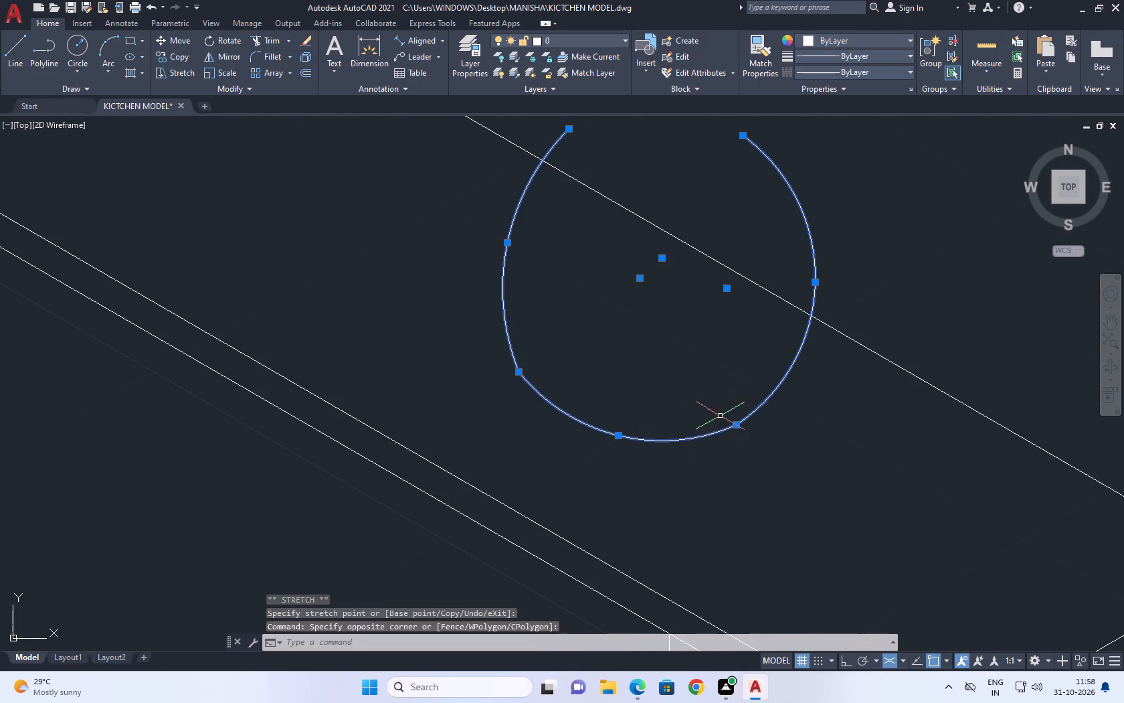
pyautogui.moveTo(738, 400); pyautogui.dragTo(633, 487, button='middle')
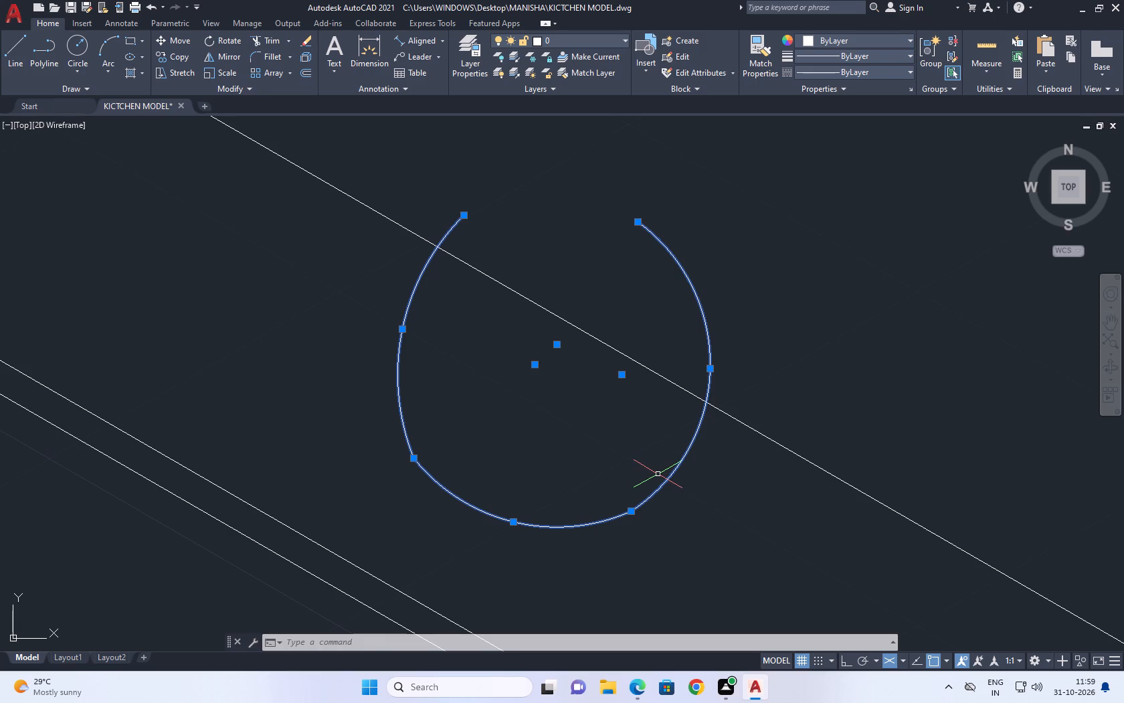
pyautogui.click(712, 369)
pyautogui.click(668, 366)
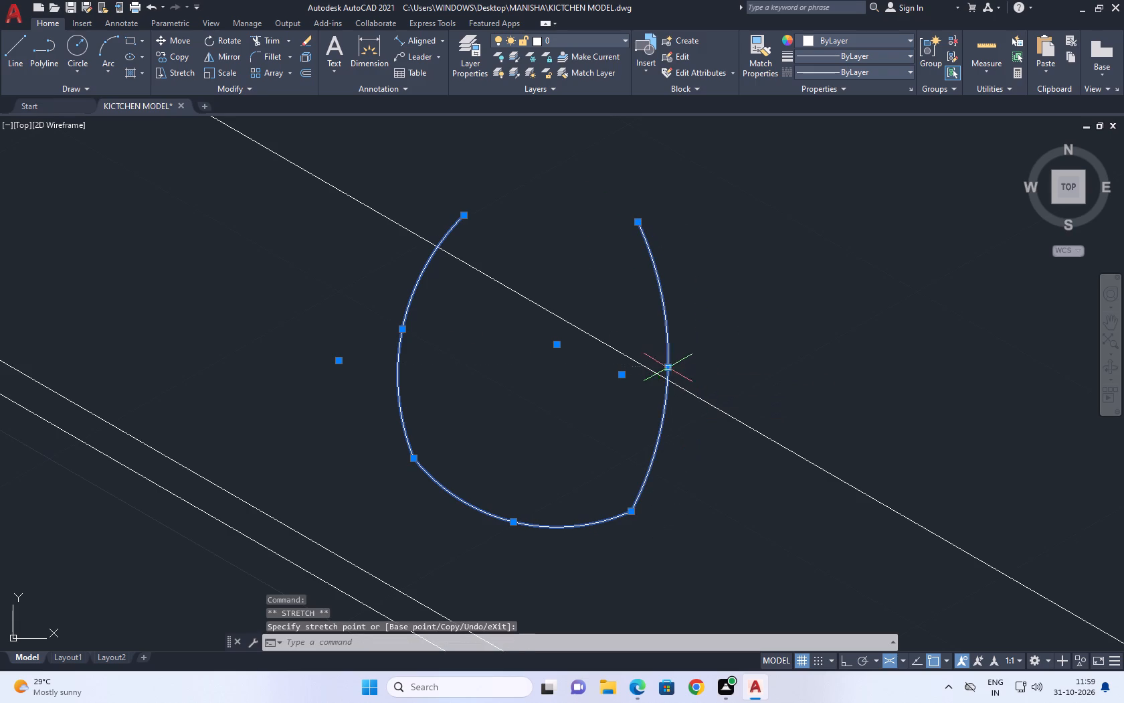
# Adjust the sink-side arc's midpoint inward and back outward to a radius of about 7", and clear the selection.
pyautogui.click(403, 328)
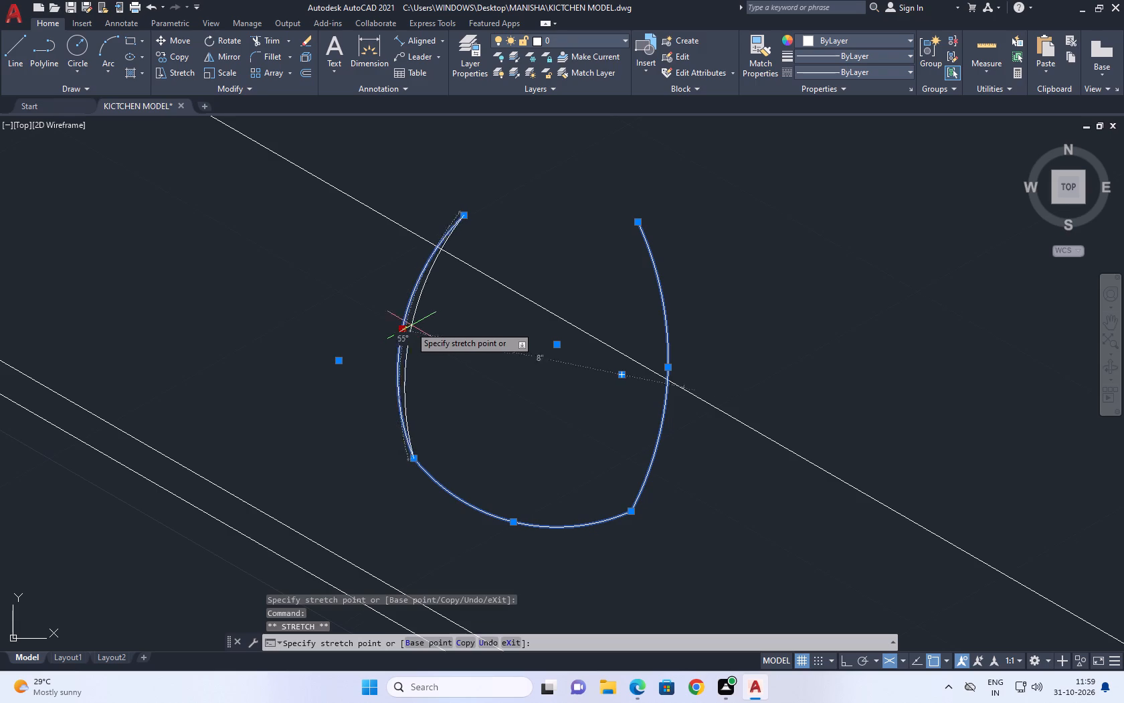
pyautogui.click(424, 330)
pyautogui.moveTo(525, 289); pyautogui.dragTo(504, 285, button='middle')
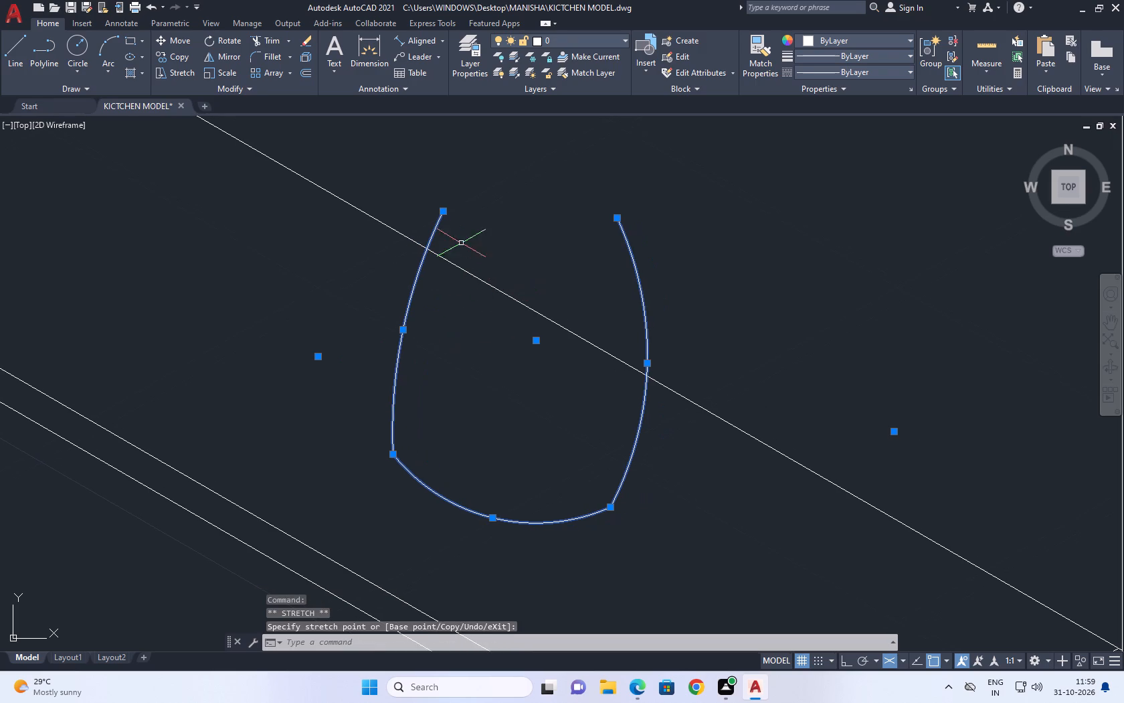
pyautogui.moveTo(567, 327); pyautogui.dragTo(427, 342, button='middle')
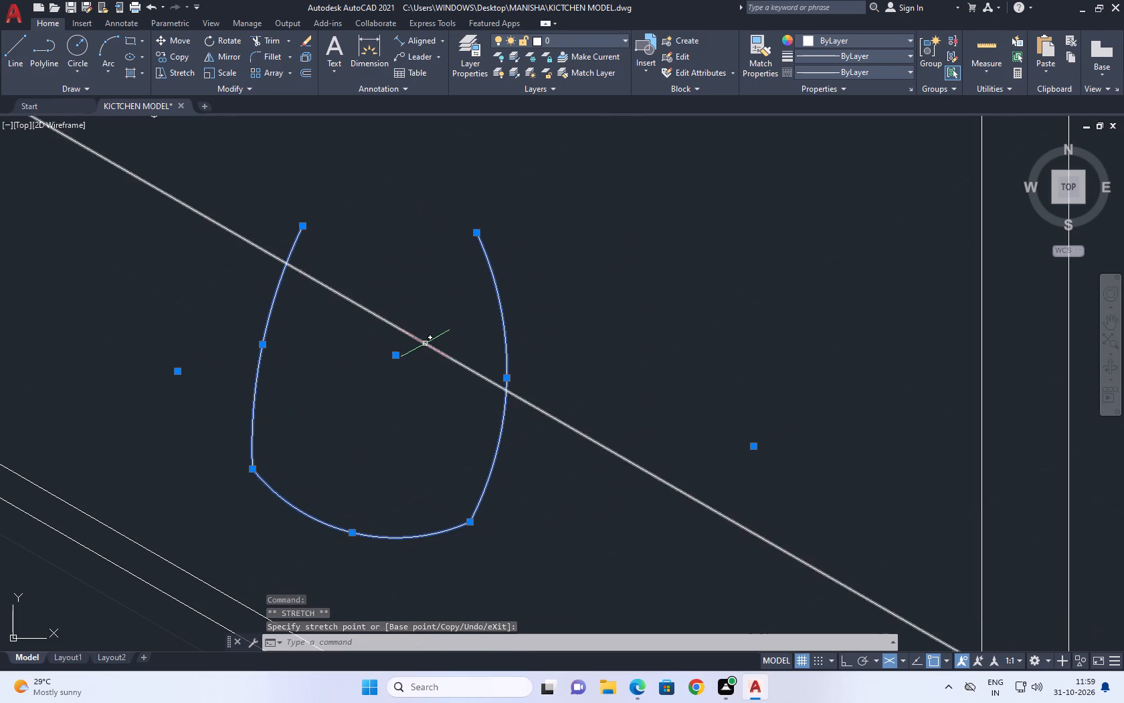
pyautogui.click(260, 343)
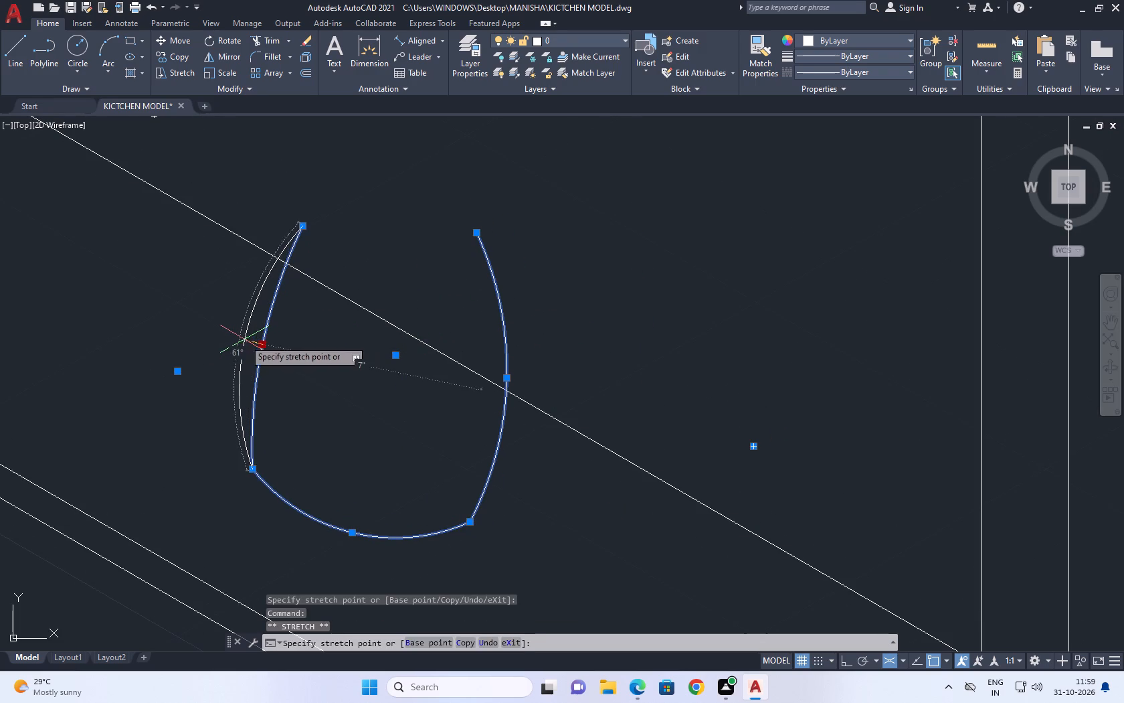
pyautogui.click(244, 339)
pyautogui.moveTo(421, 327); pyautogui.dragTo(653, 307, button='middle')
pyautogui.press('Escape')
# Stretch the corner shared by the base arc and the wall-side arc slightly upward and outward, and clear the selection.
pyautogui.moveTo(717, 531); pyautogui.dragTo(692, 508)
pyautogui.click(666, 456)
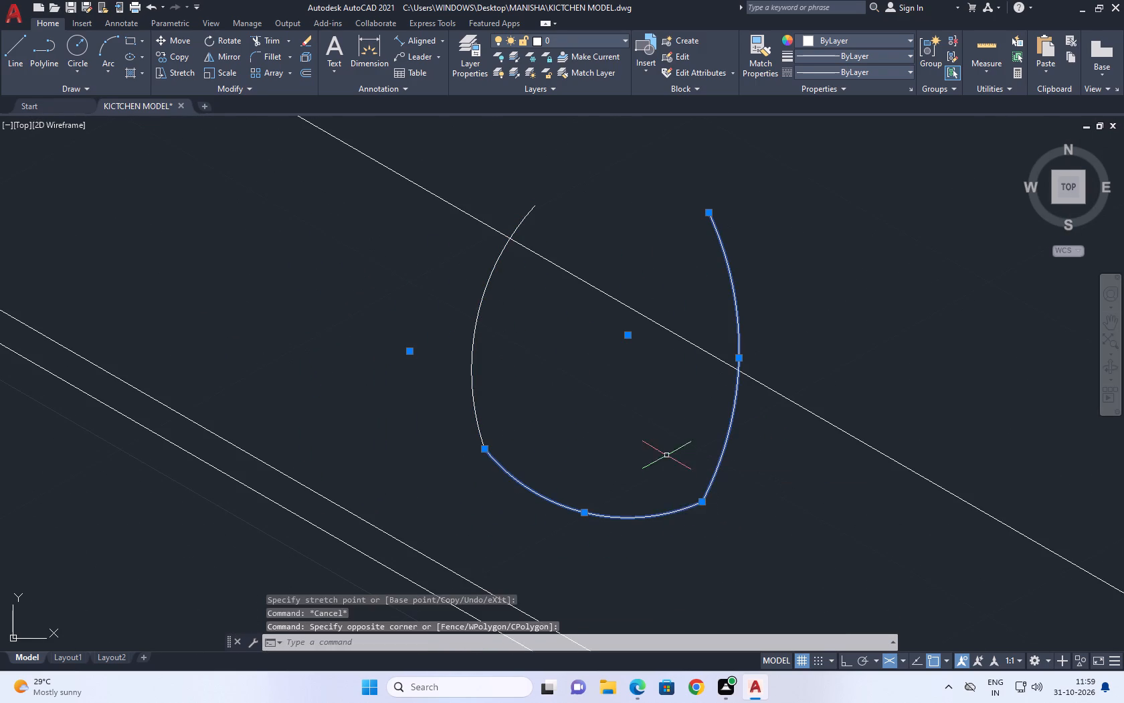
pyautogui.click(702, 504)
pyautogui.click(709, 487)
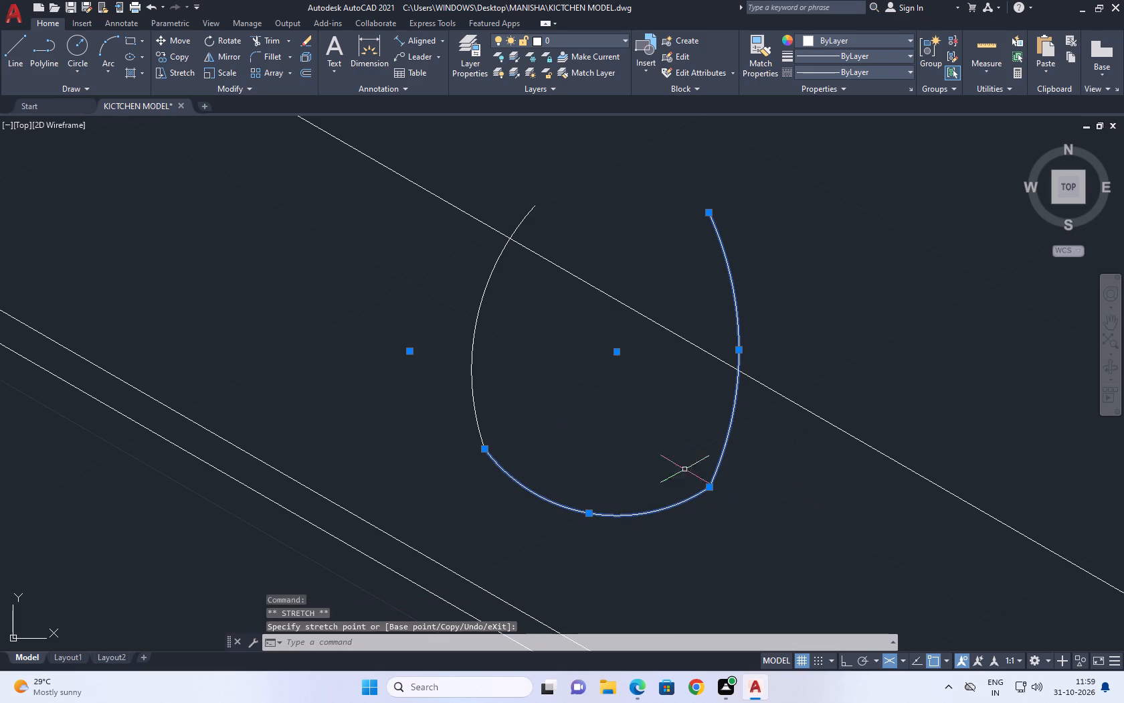
pyautogui.press('Escape')
# Shorten the wall-side arc by stretching its upper end slightly down along the curve, and clear the selection.
pyautogui.click(747, 301)
pyautogui.moveTo(724, 281); pyautogui.dragTo(721, 271)
pyautogui.click(707, 212)
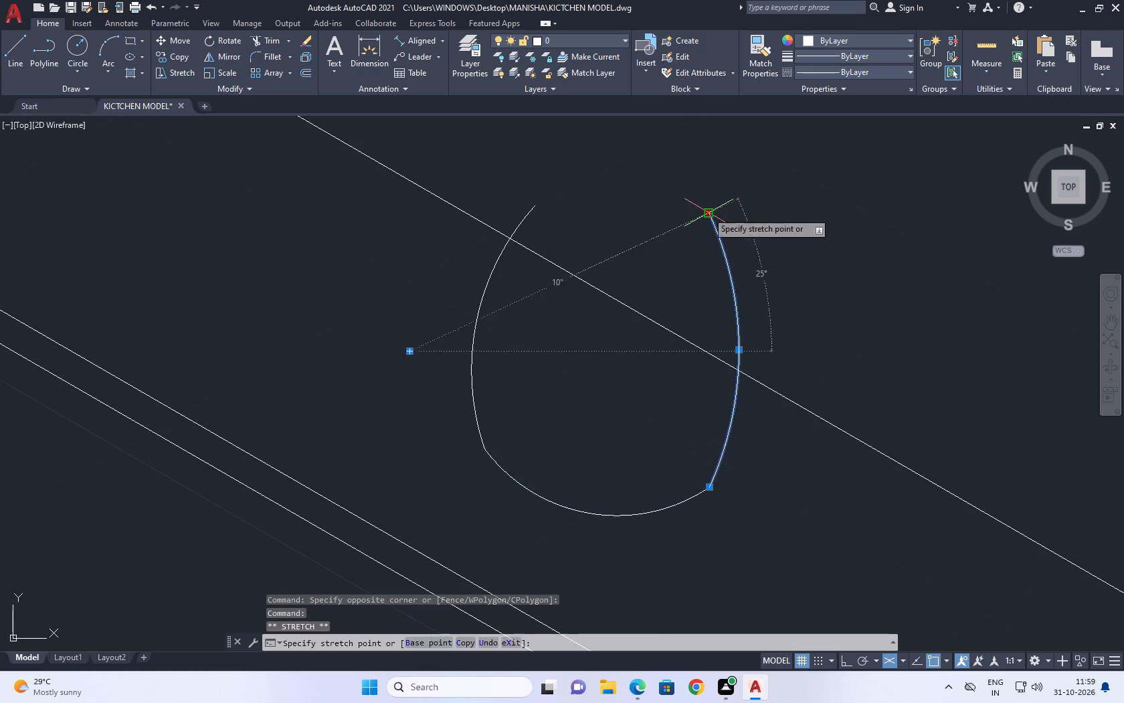
pyautogui.click(718, 233)
pyautogui.press('Escape')
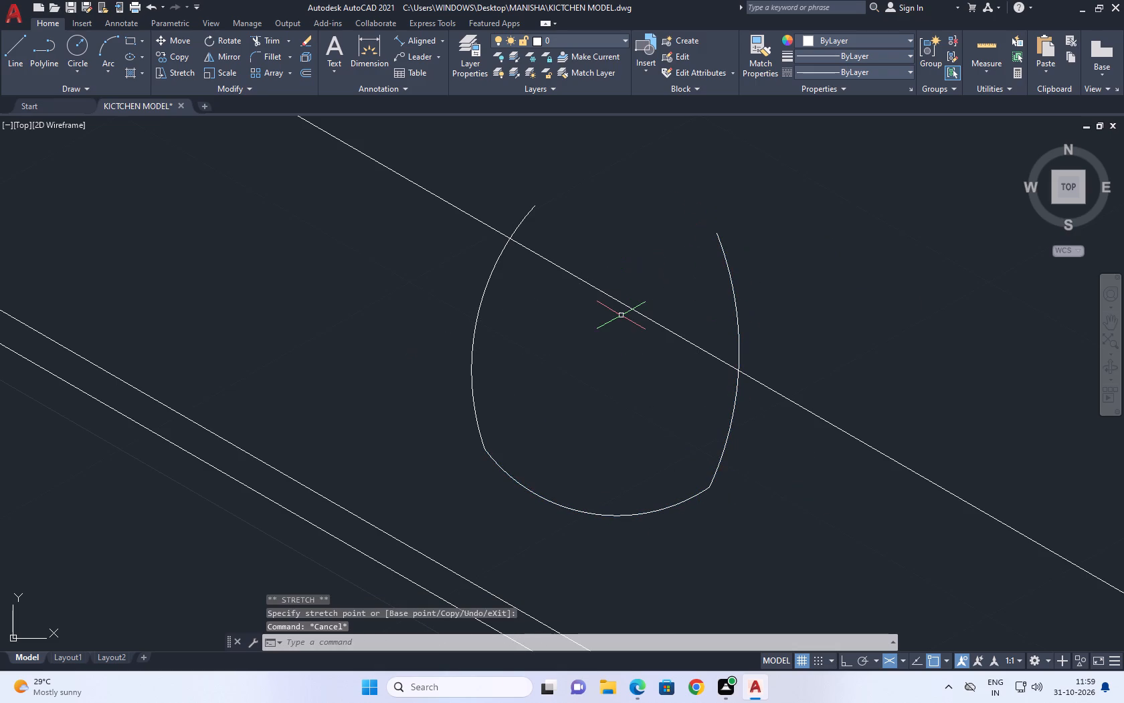
# Trim the countertop's back edge where it passes between the vessel's two side arcs.
pyautogui.write('TR')
pyautogui.press('space')
pyautogui.click(636, 303)
pyautogui.click(620, 352)
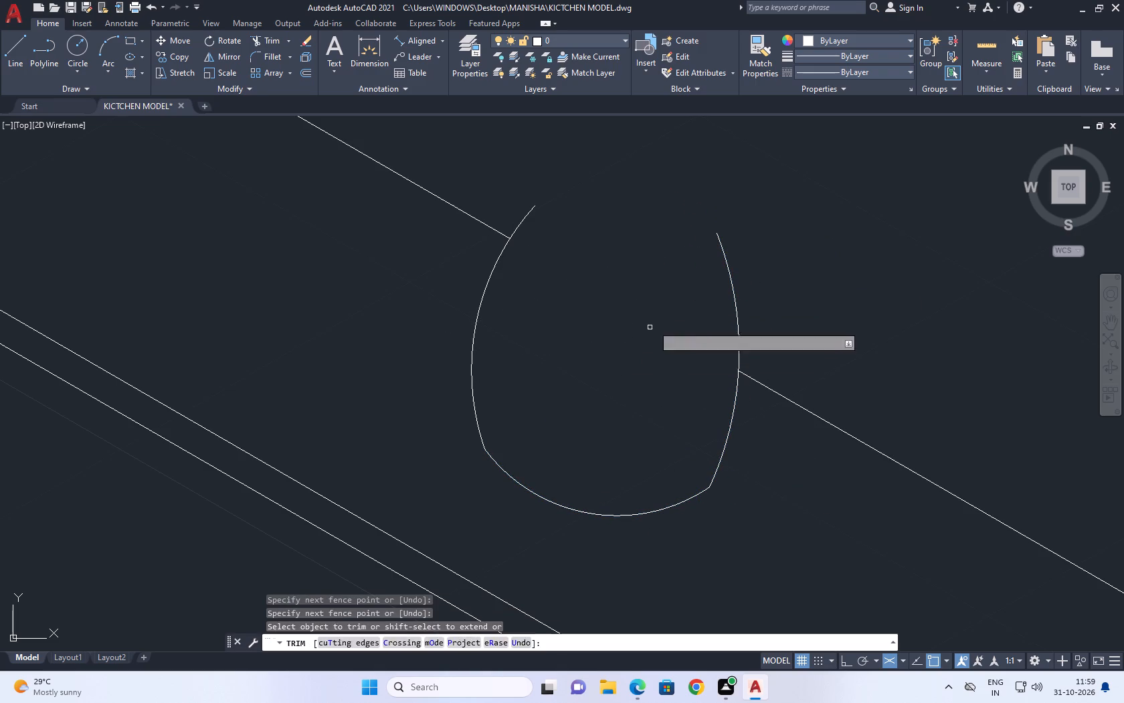
pyautogui.press('Escape')
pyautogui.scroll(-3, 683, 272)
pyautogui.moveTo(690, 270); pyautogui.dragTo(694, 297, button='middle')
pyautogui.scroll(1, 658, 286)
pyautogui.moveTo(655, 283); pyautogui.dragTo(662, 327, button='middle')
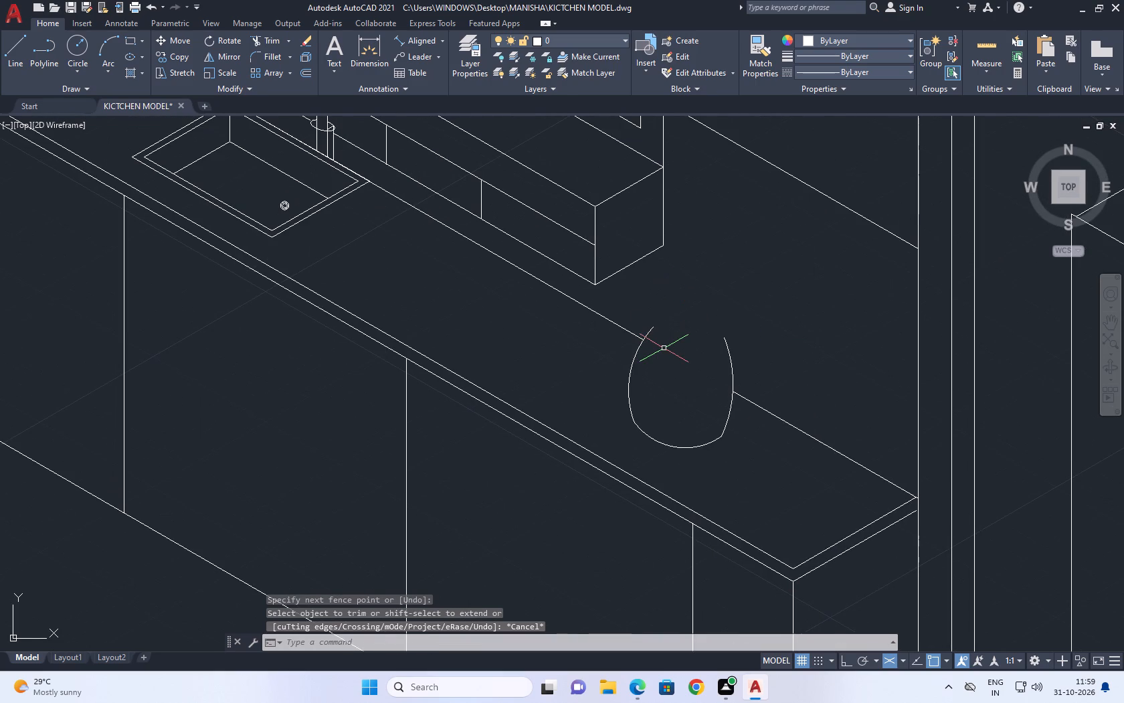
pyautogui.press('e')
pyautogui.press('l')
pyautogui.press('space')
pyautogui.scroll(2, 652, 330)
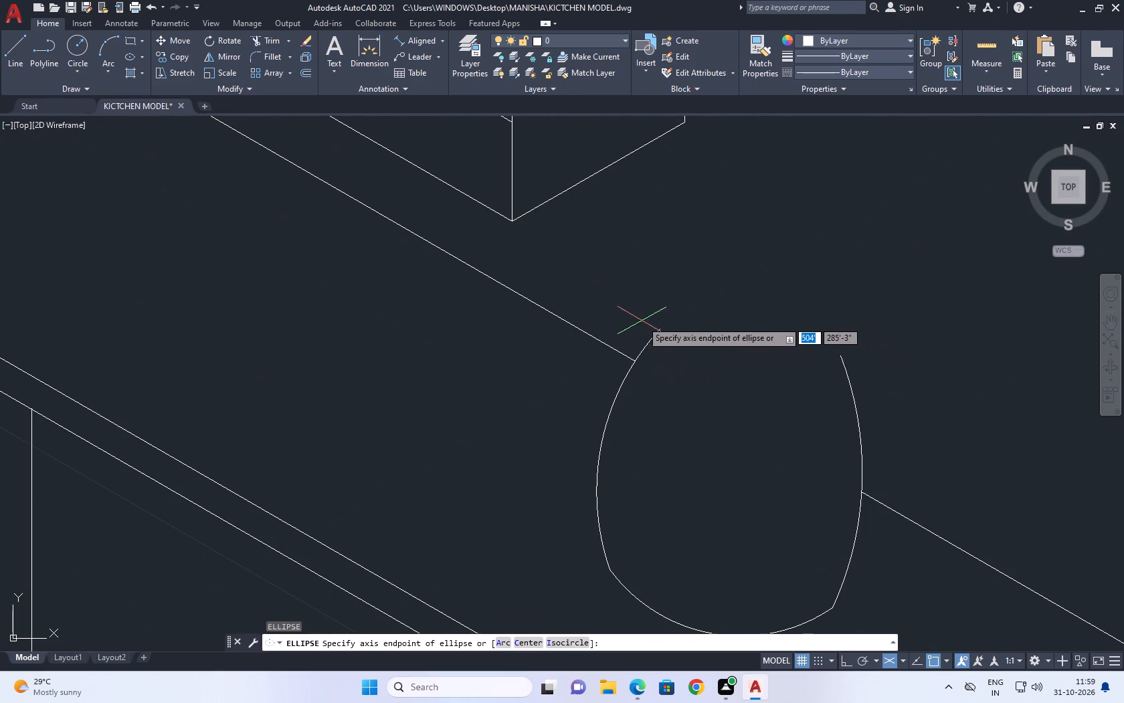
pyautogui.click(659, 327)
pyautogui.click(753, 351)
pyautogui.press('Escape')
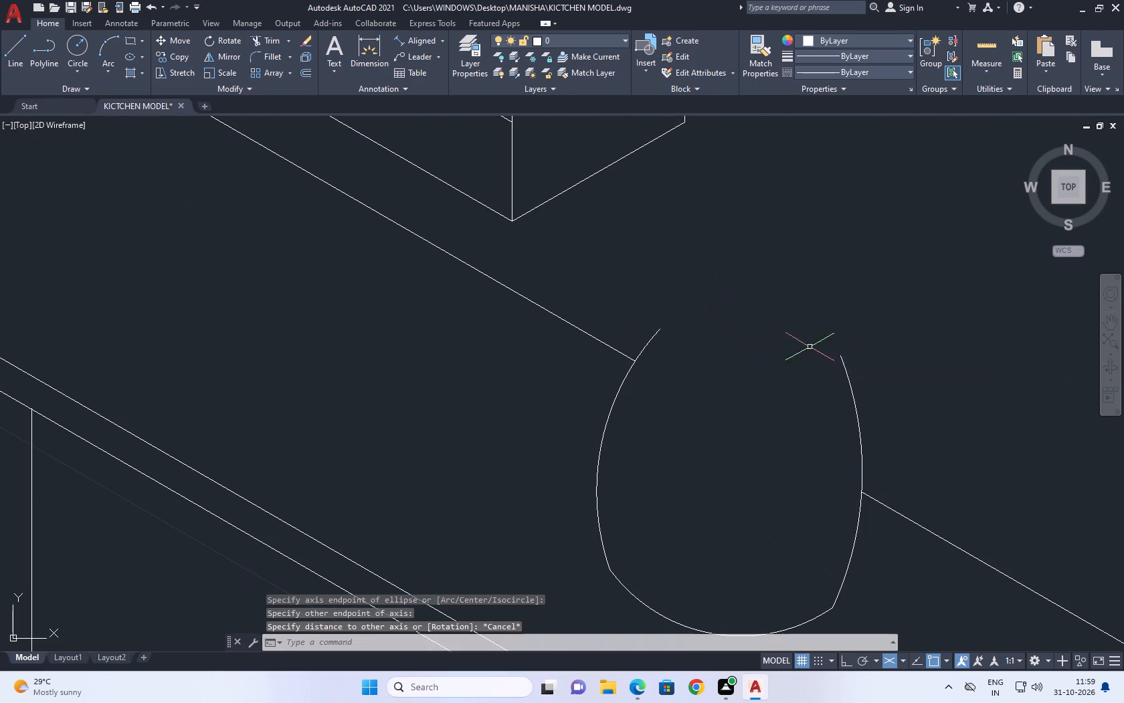
# Draw an axis-end ellipse across the vessel's opening, with its first axis of about 6" joining the side arcs' upper ends.
pyautogui.click(140, 58)
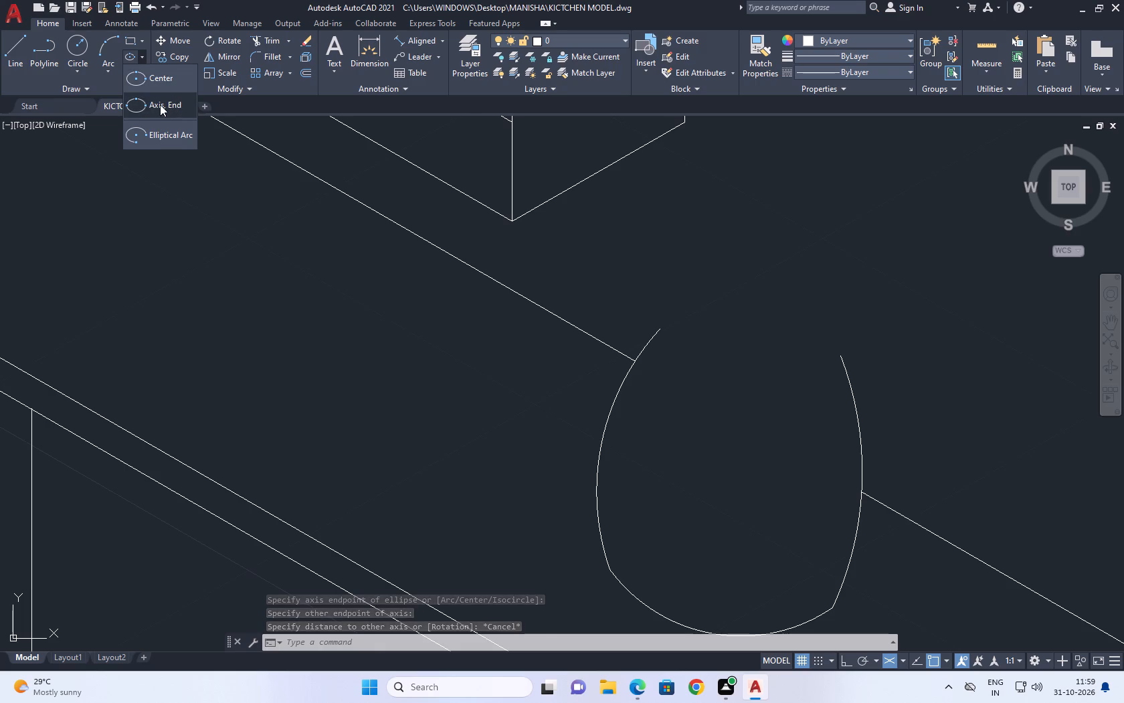
pyautogui.click(160, 106)
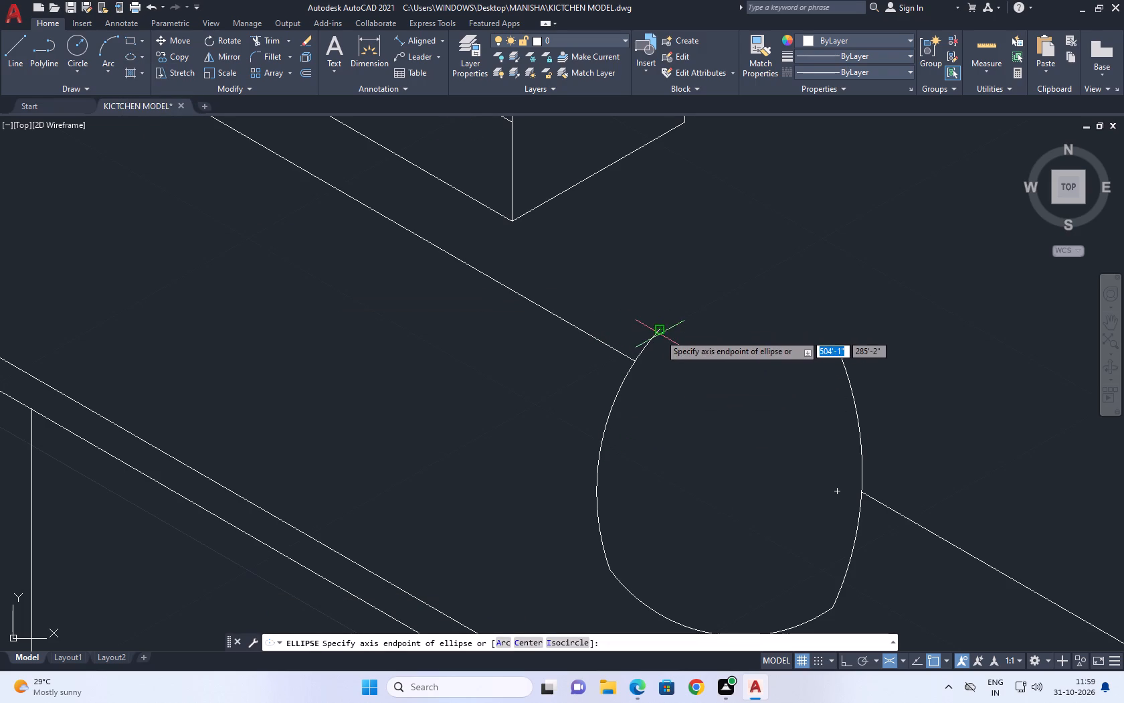
pyautogui.click(660, 330)
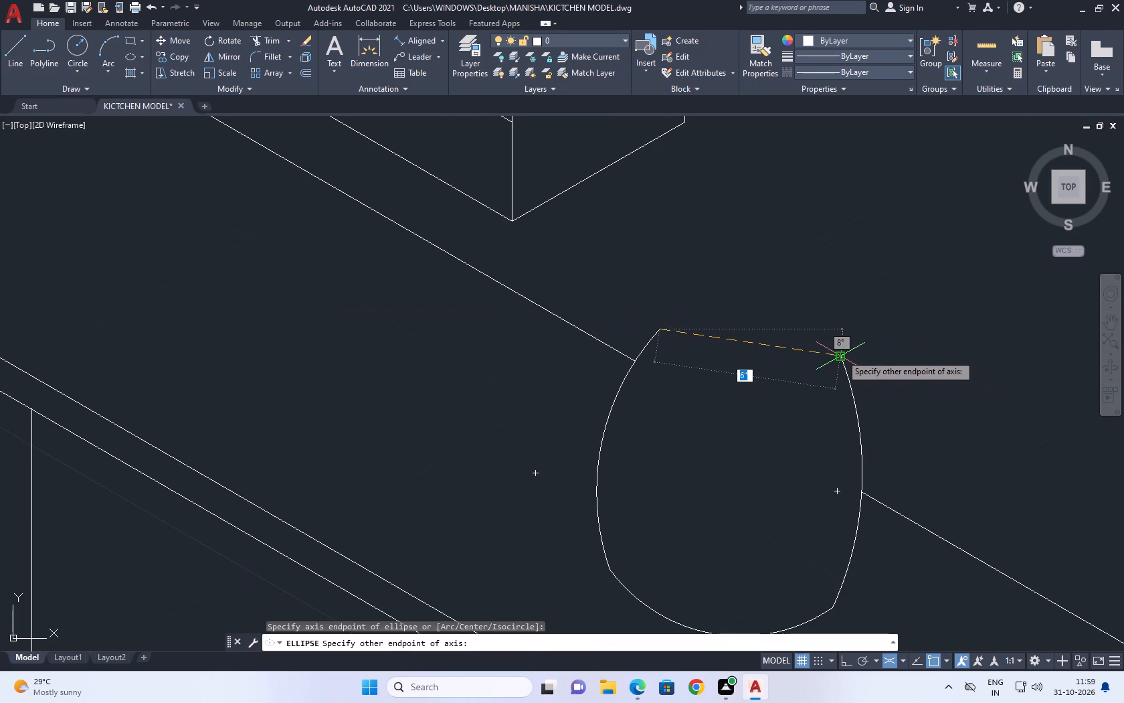
pyautogui.click(840, 354)
pyautogui.click(811, 284)
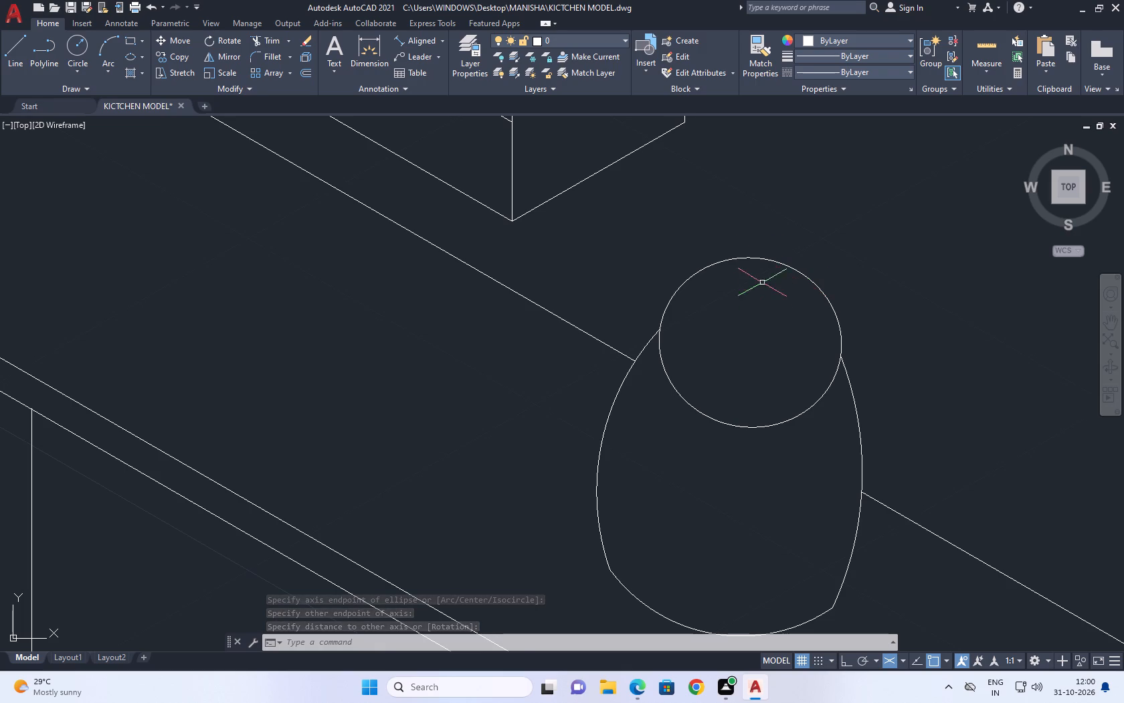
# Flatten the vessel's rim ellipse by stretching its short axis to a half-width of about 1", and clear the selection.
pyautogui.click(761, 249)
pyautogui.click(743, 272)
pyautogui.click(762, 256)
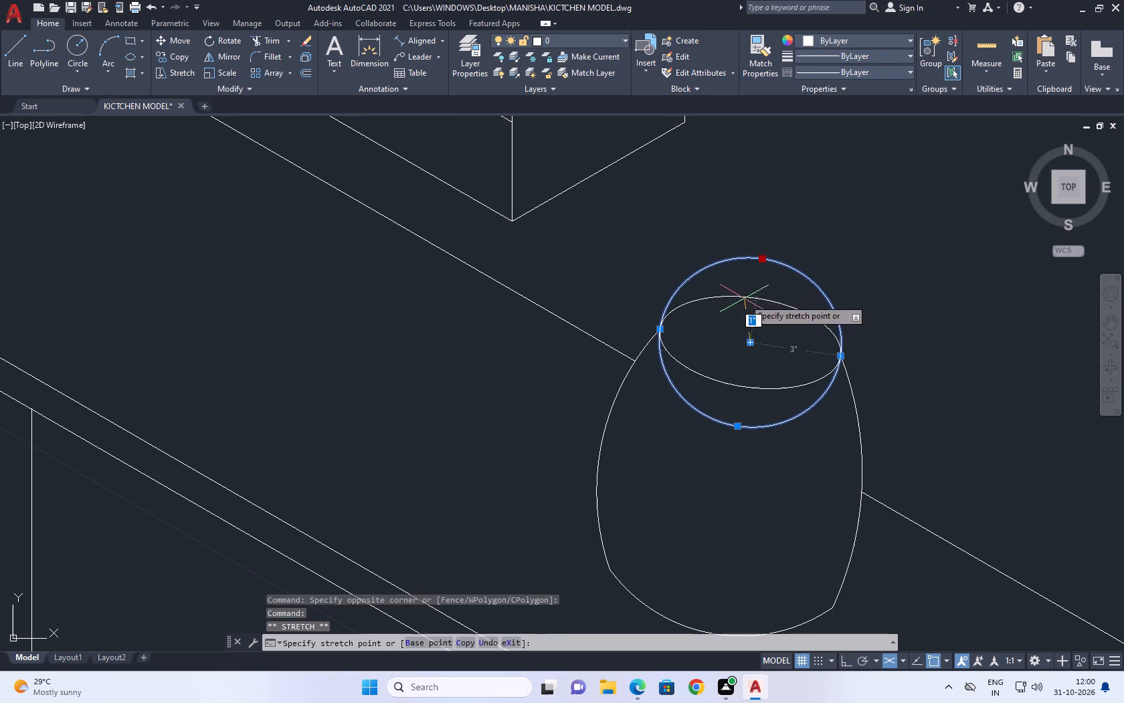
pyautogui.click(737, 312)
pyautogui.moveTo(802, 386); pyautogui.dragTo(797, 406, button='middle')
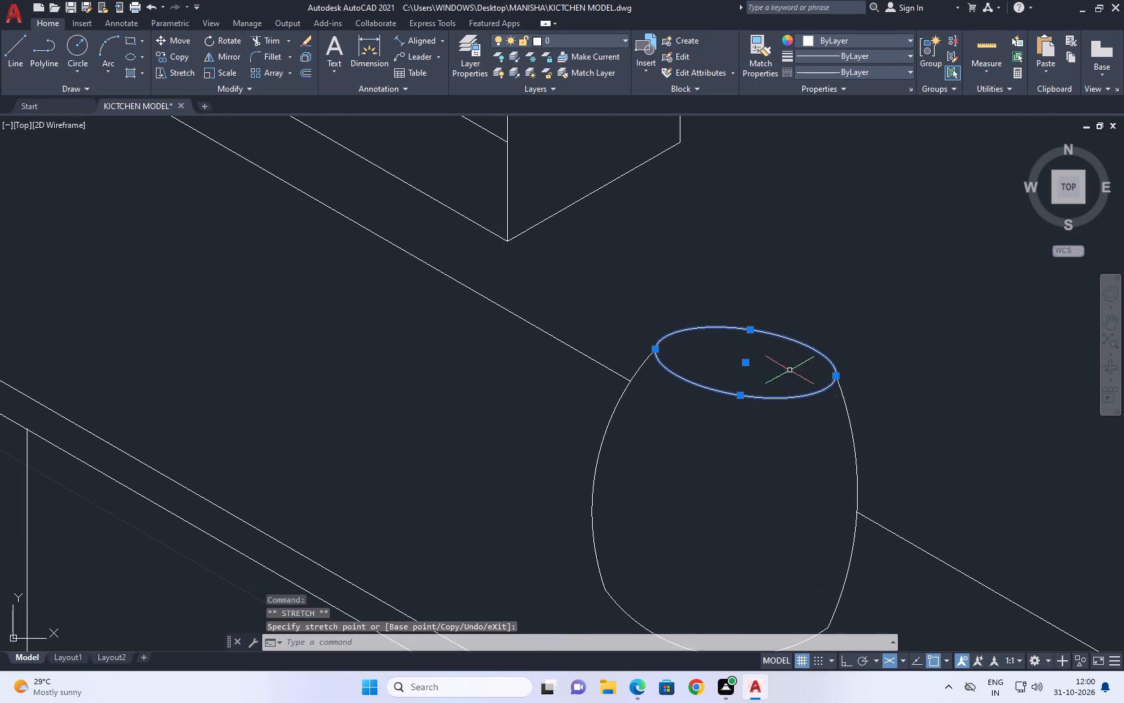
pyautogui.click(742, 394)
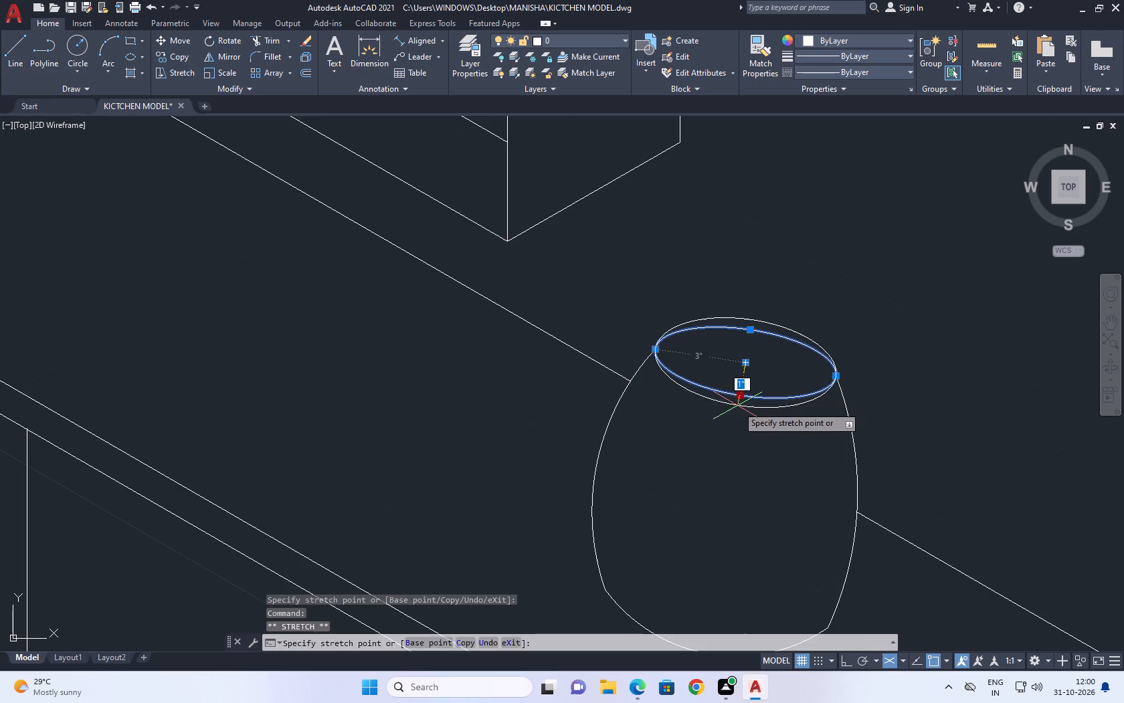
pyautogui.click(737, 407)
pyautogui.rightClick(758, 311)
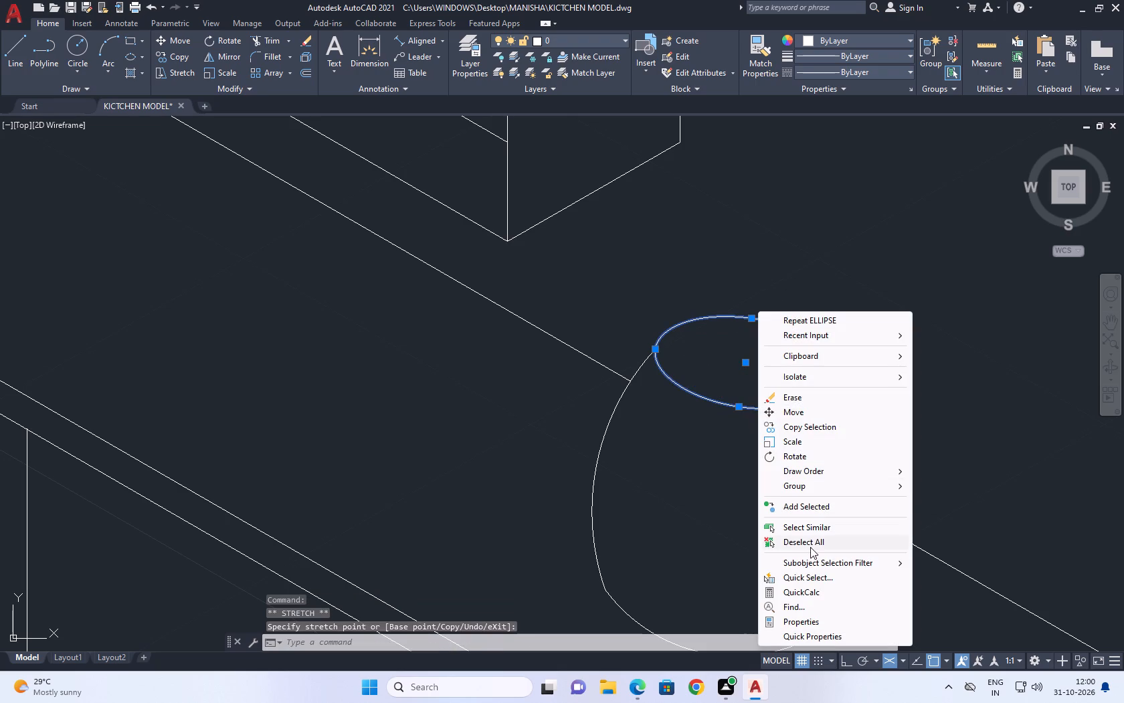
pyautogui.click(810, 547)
# Erase the flattened rim ellipse from the top of the vessel.
pyautogui.scroll(-2, 789, 454)
pyautogui.moveTo(806, 467); pyautogui.dragTo(732, 505, button='middle')
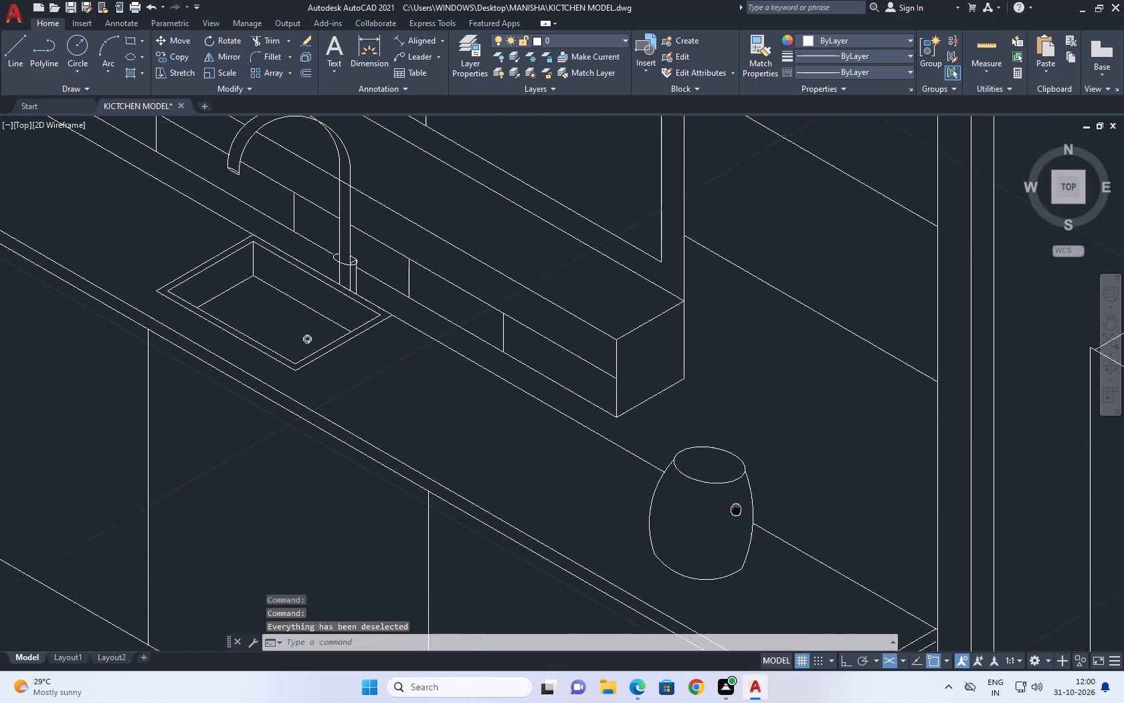
pyautogui.moveTo(732, 505); pyautogui.dragTo(684, 414, button='middle')
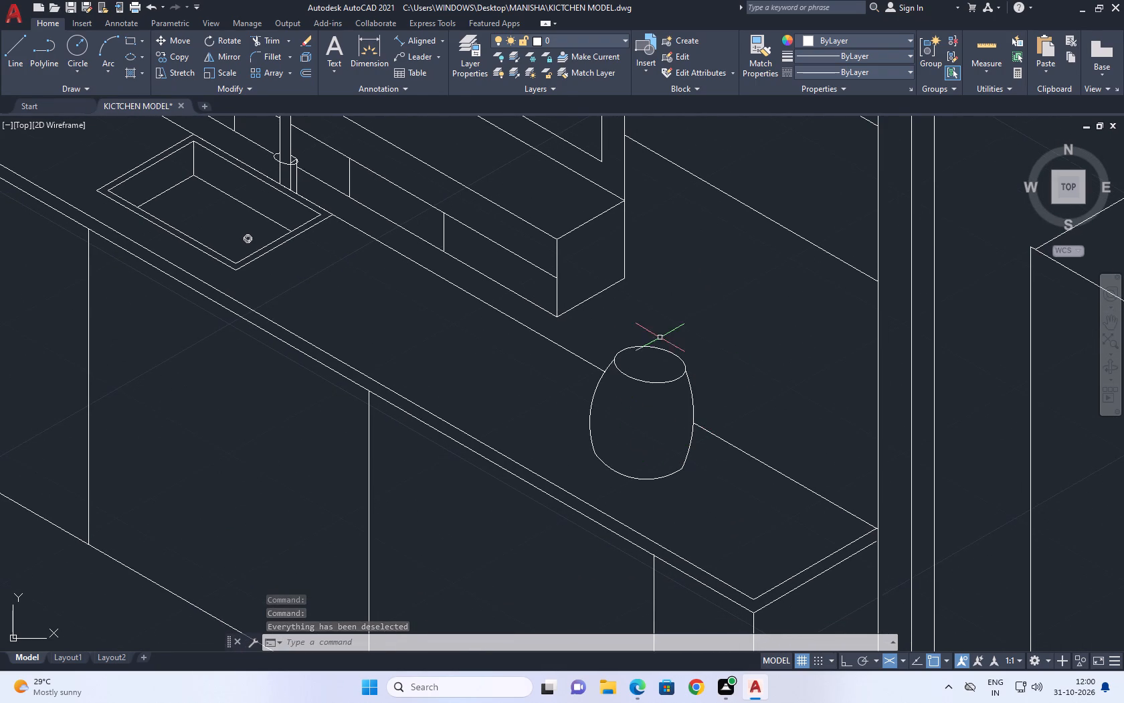
pyautogui.moveTo(662, 345); pyautogui.dragTo(717, 512, button='middle')
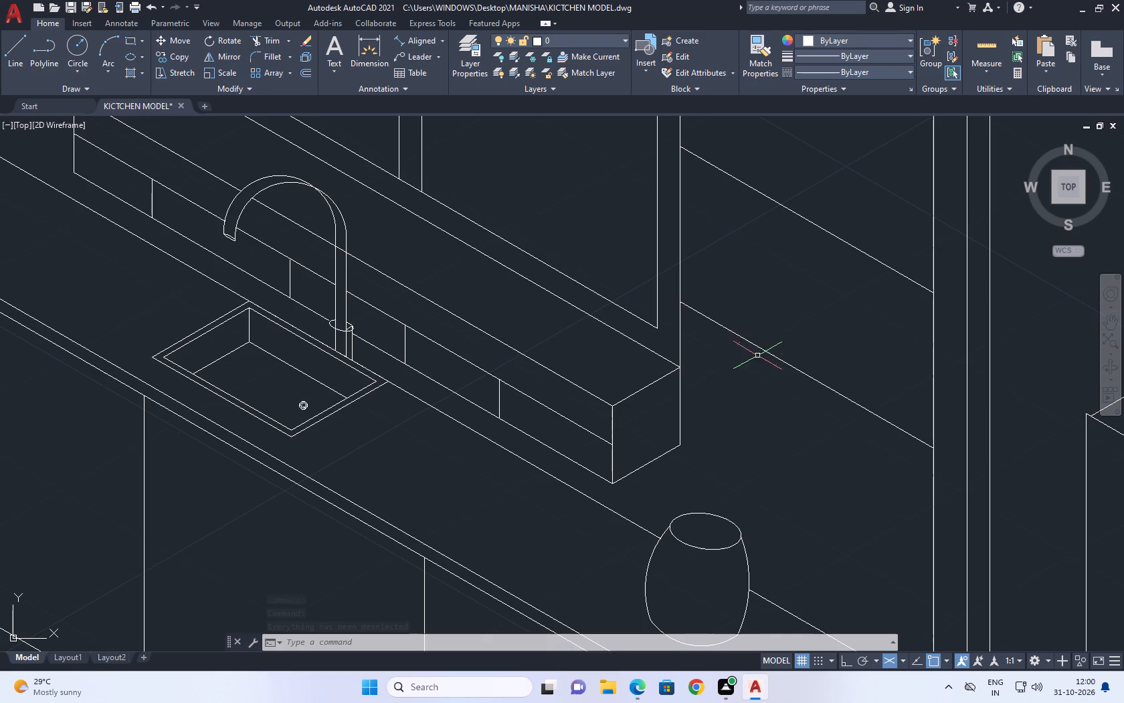
pyautogui.moveTo(771, 485); pyautogui.dragTo(759, 246, button='middle')
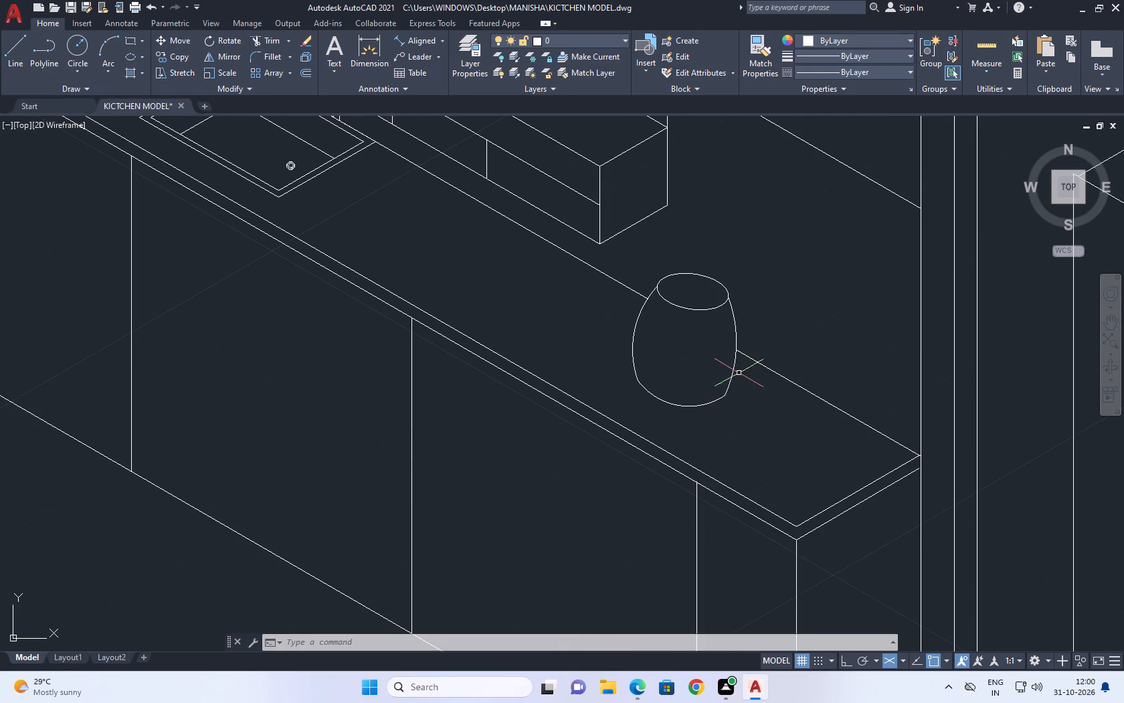
pyautogui.moveTo(688, 321); pyautogui.dragTo(690, 315)
pyautogui.click(680, 295)
pyautogui.rightClick(745, 231)
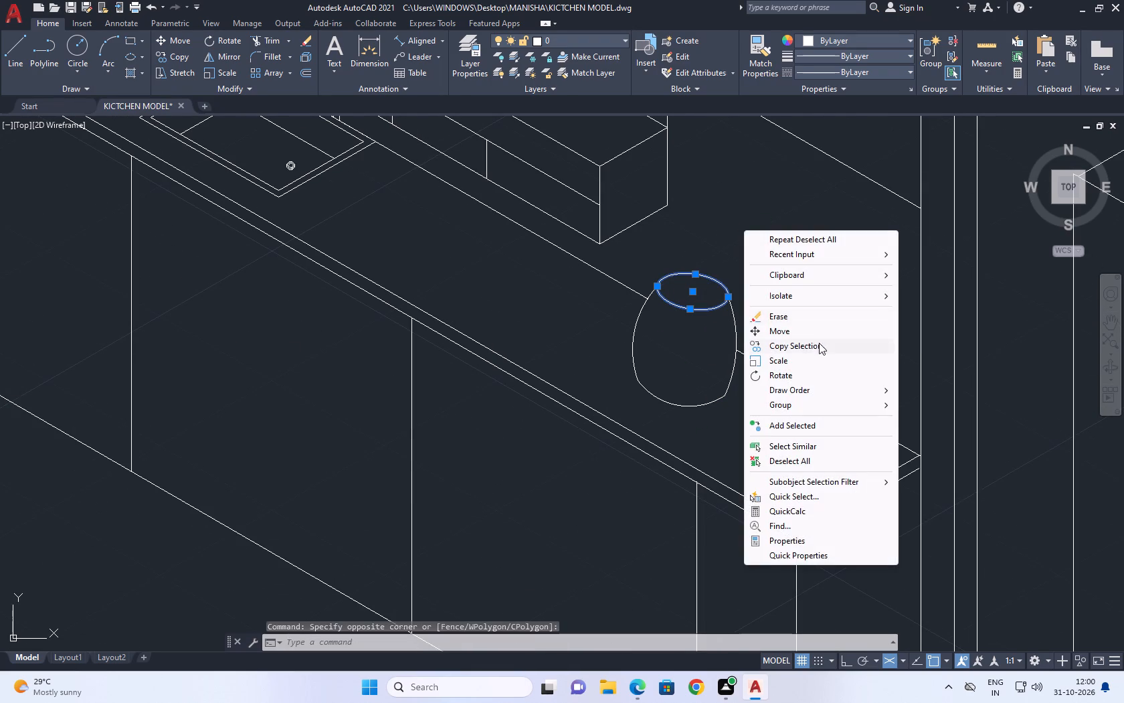
pyautogui.click(798, 315)
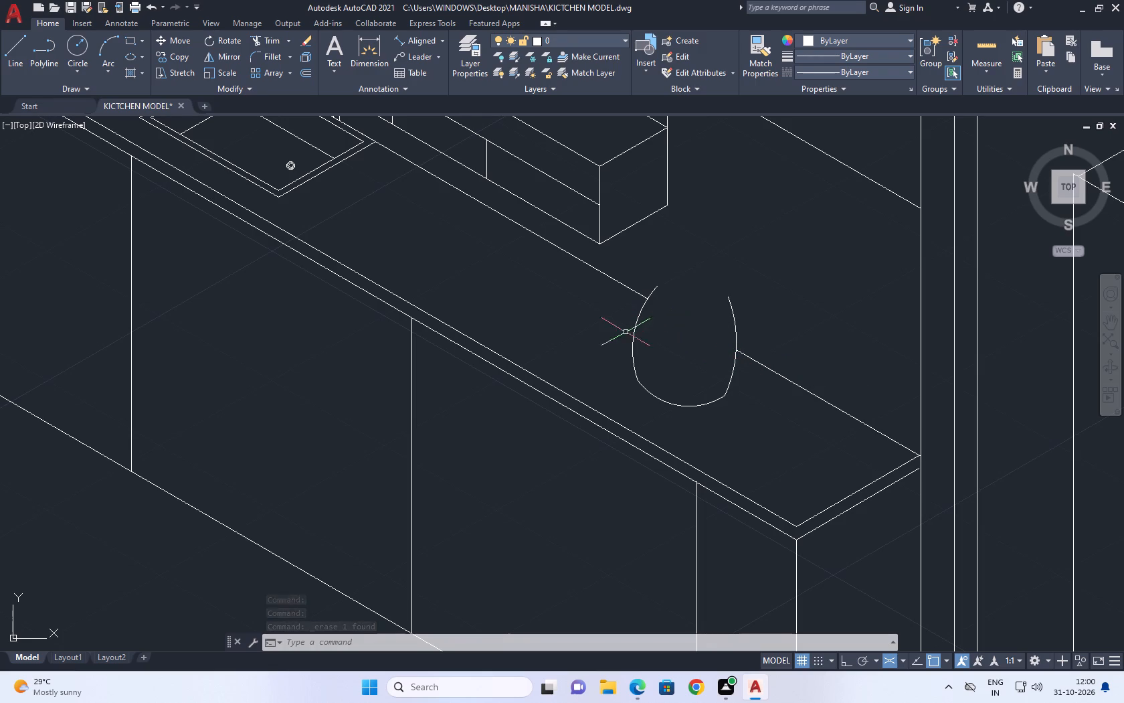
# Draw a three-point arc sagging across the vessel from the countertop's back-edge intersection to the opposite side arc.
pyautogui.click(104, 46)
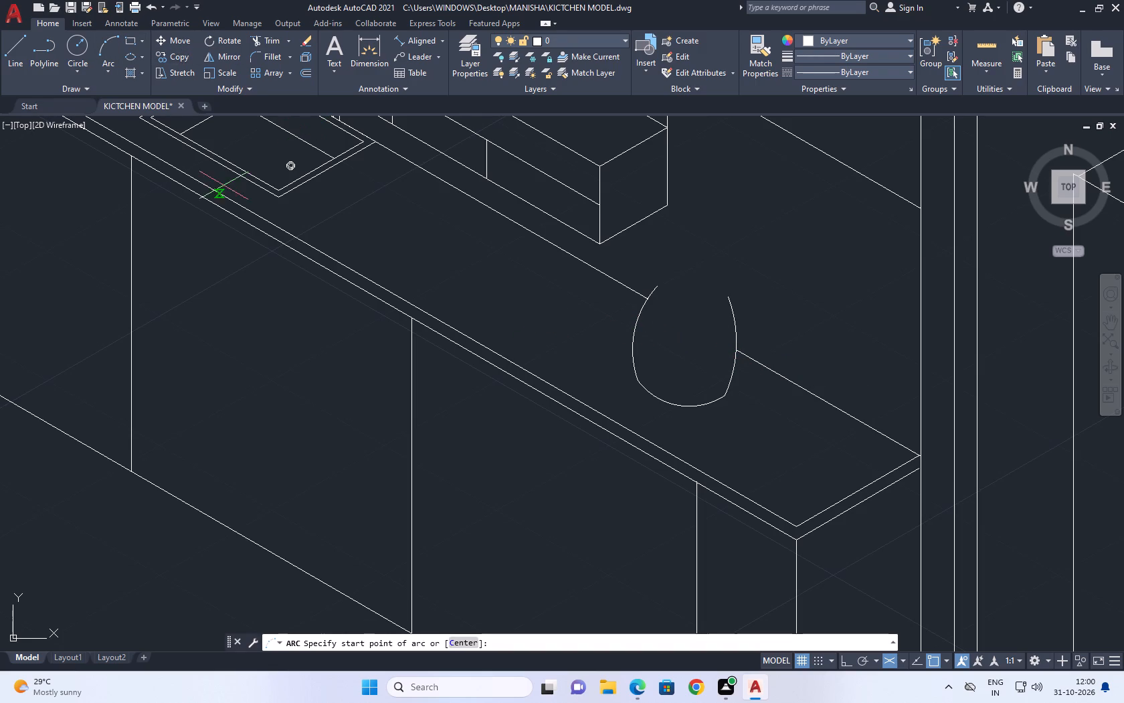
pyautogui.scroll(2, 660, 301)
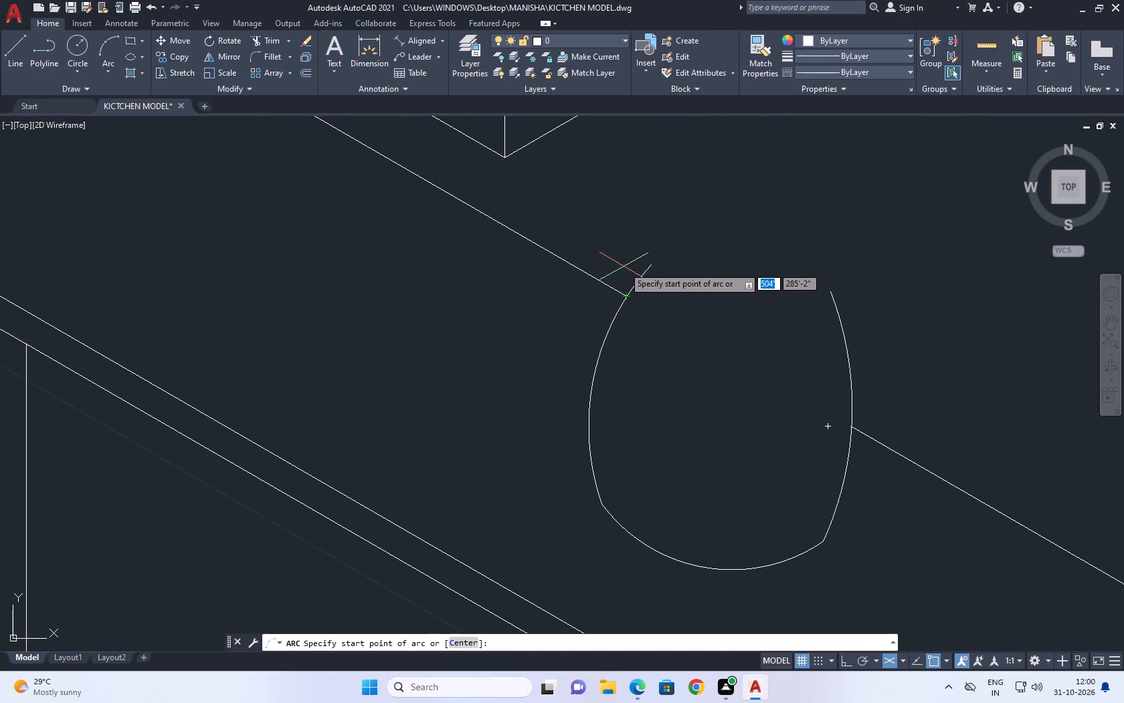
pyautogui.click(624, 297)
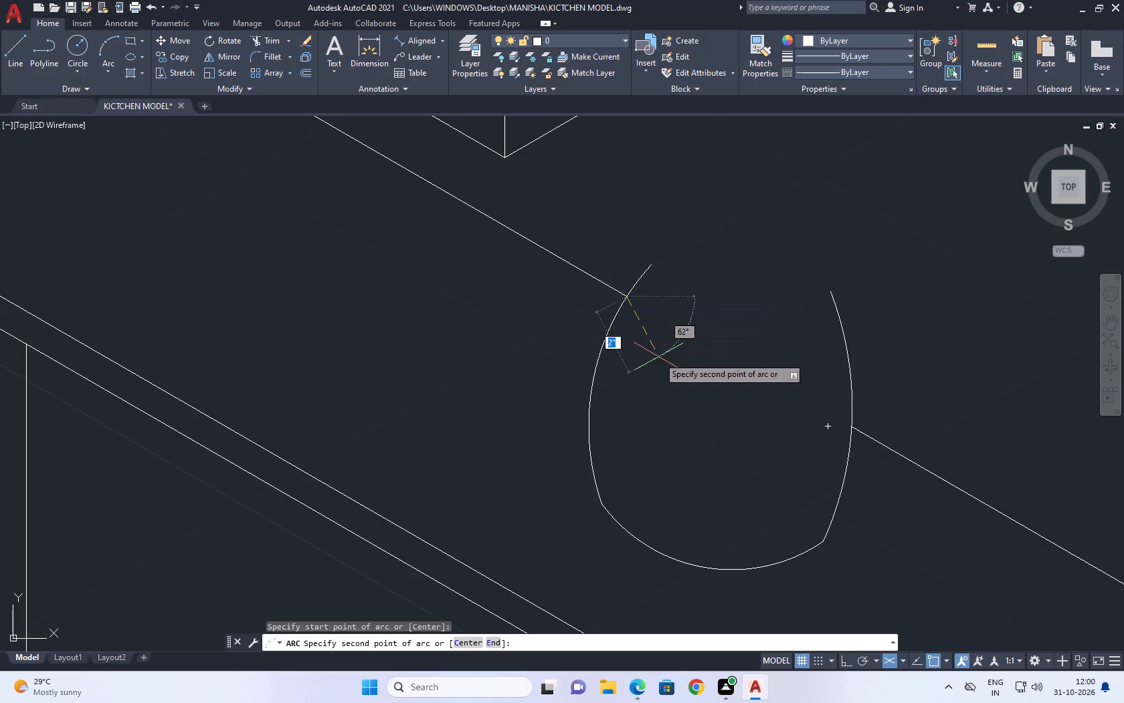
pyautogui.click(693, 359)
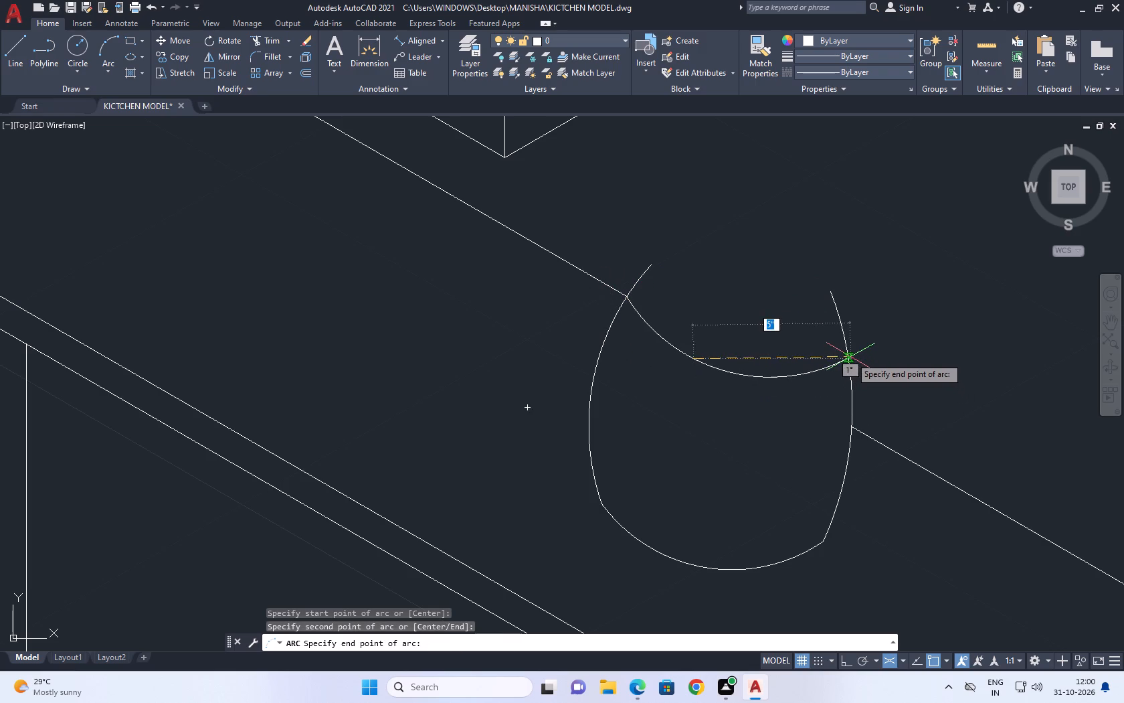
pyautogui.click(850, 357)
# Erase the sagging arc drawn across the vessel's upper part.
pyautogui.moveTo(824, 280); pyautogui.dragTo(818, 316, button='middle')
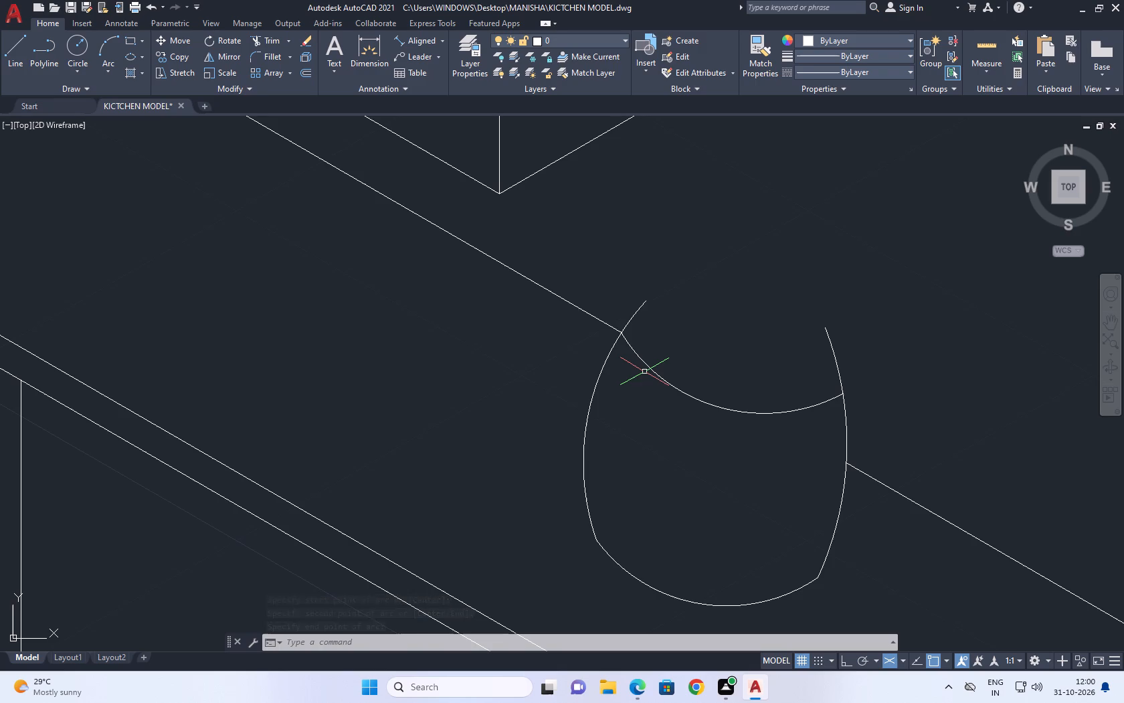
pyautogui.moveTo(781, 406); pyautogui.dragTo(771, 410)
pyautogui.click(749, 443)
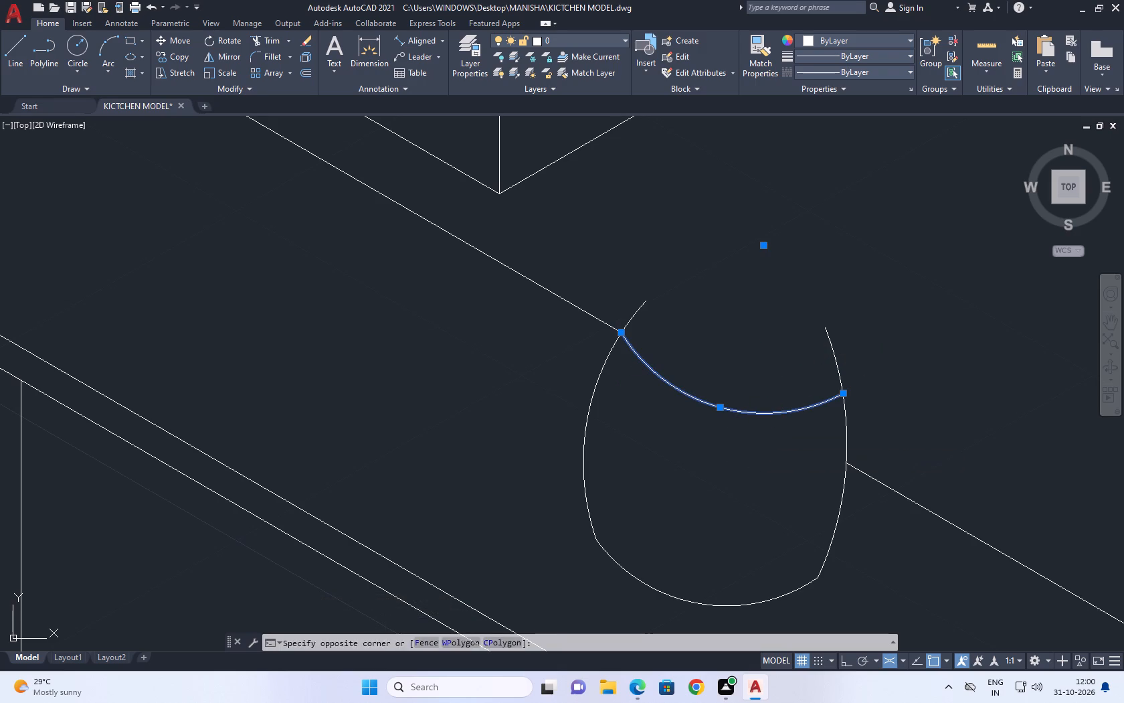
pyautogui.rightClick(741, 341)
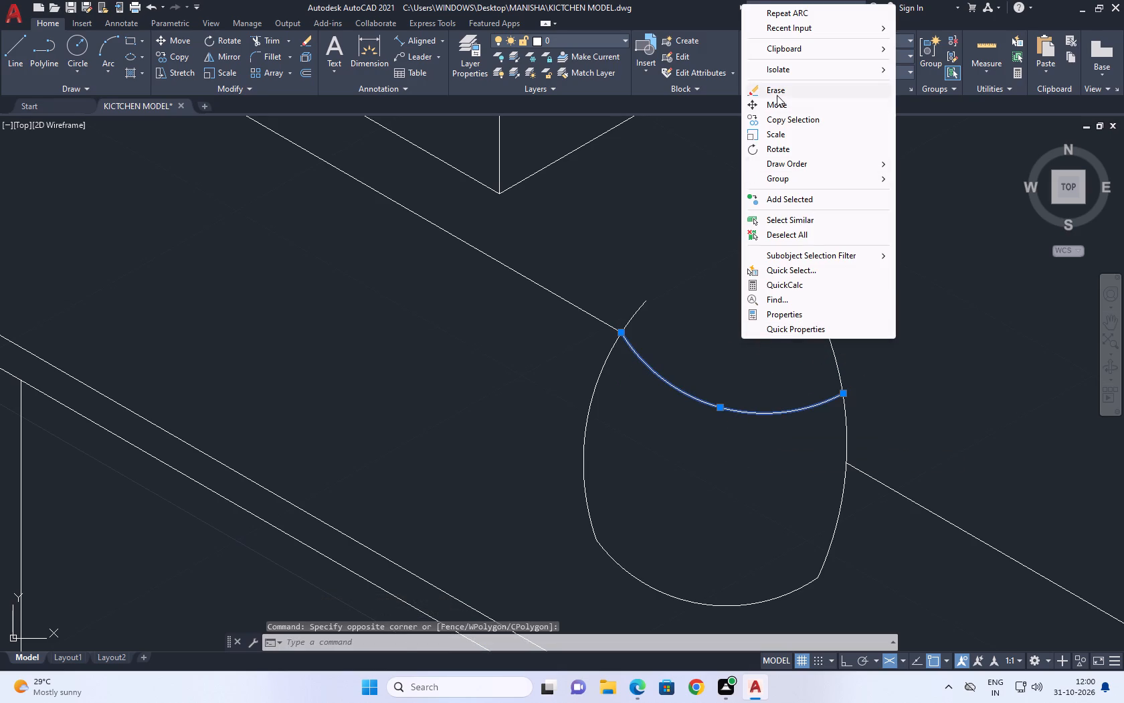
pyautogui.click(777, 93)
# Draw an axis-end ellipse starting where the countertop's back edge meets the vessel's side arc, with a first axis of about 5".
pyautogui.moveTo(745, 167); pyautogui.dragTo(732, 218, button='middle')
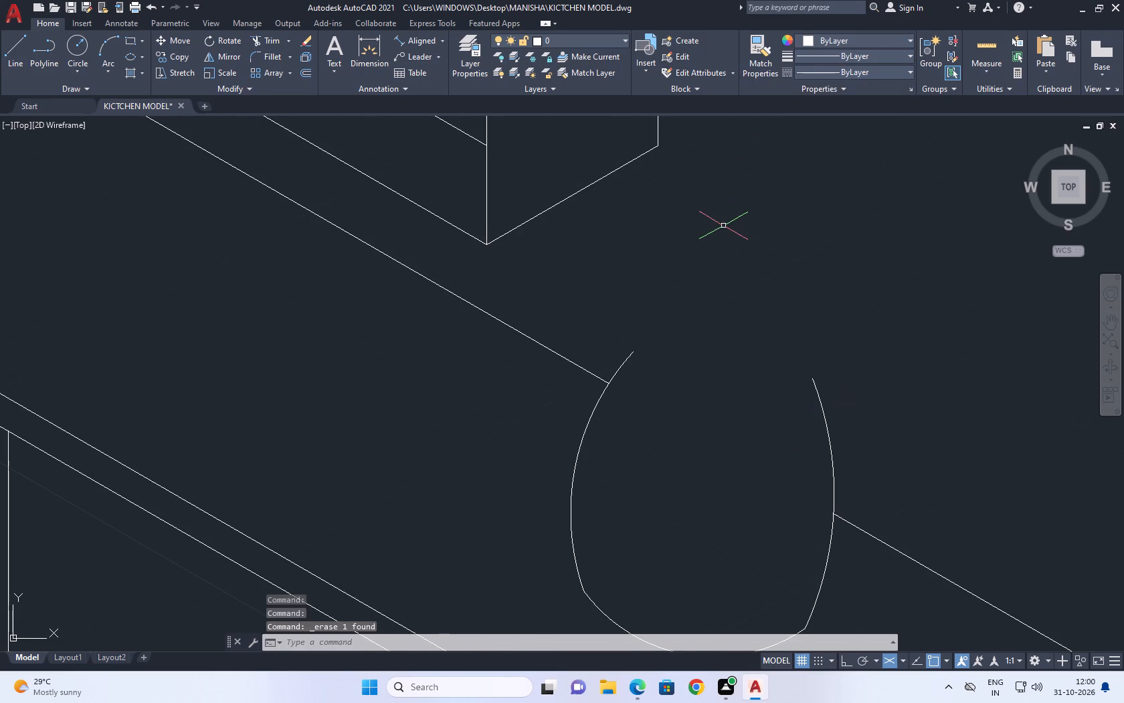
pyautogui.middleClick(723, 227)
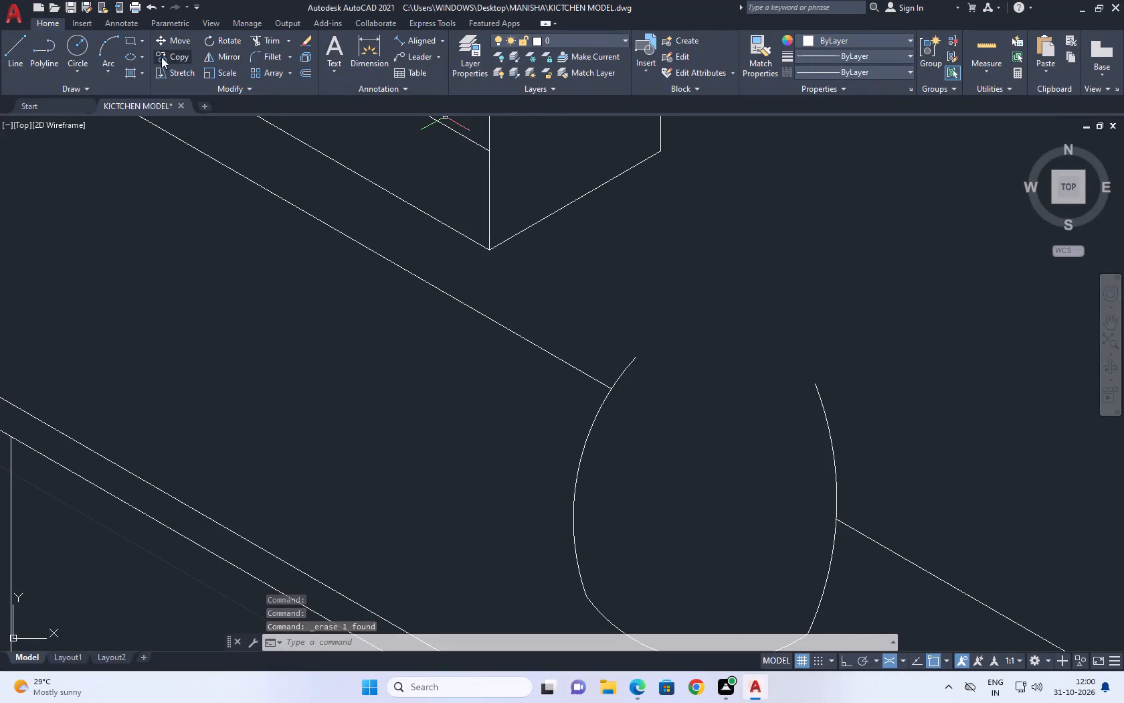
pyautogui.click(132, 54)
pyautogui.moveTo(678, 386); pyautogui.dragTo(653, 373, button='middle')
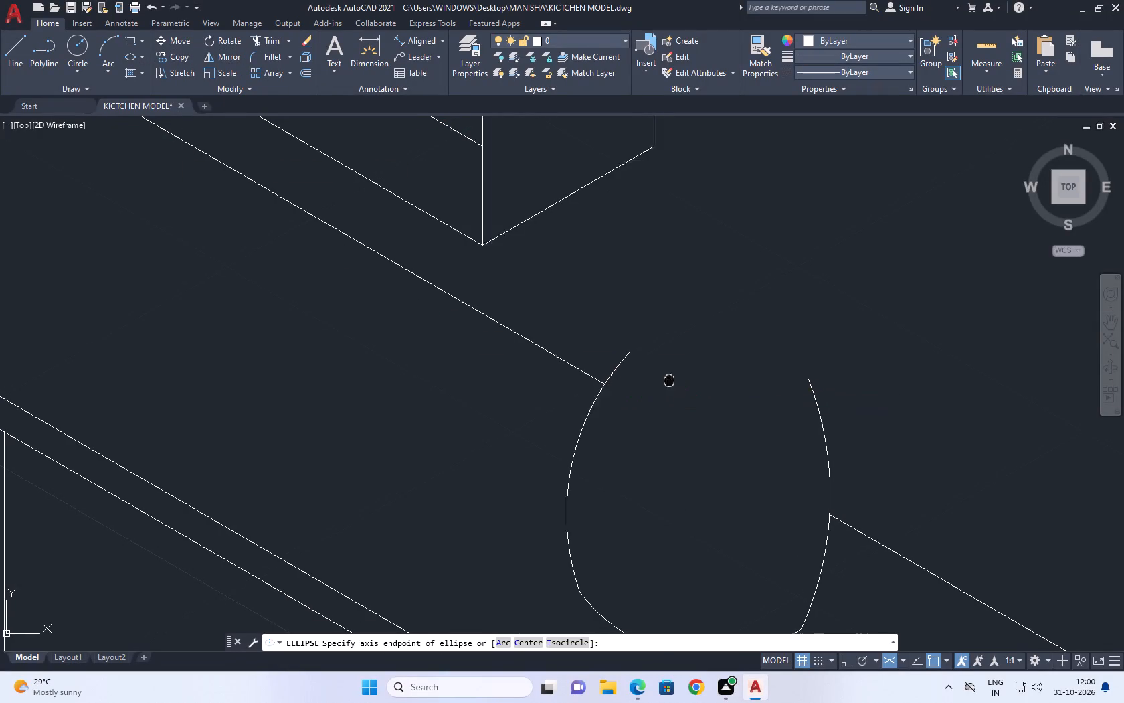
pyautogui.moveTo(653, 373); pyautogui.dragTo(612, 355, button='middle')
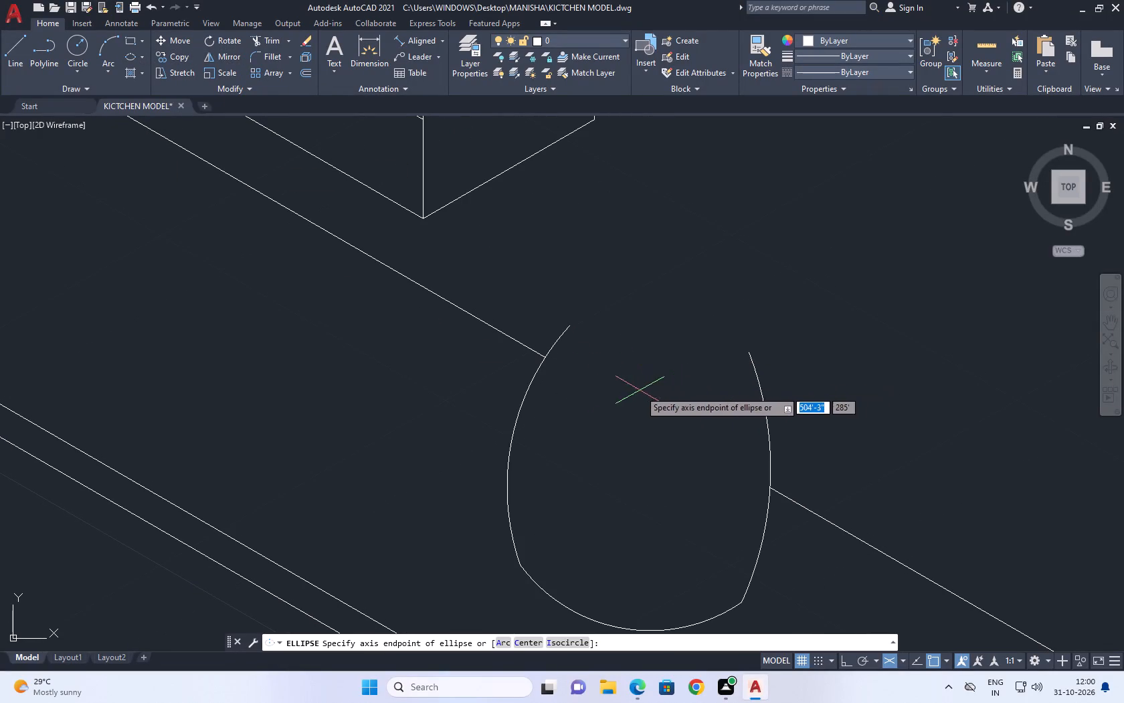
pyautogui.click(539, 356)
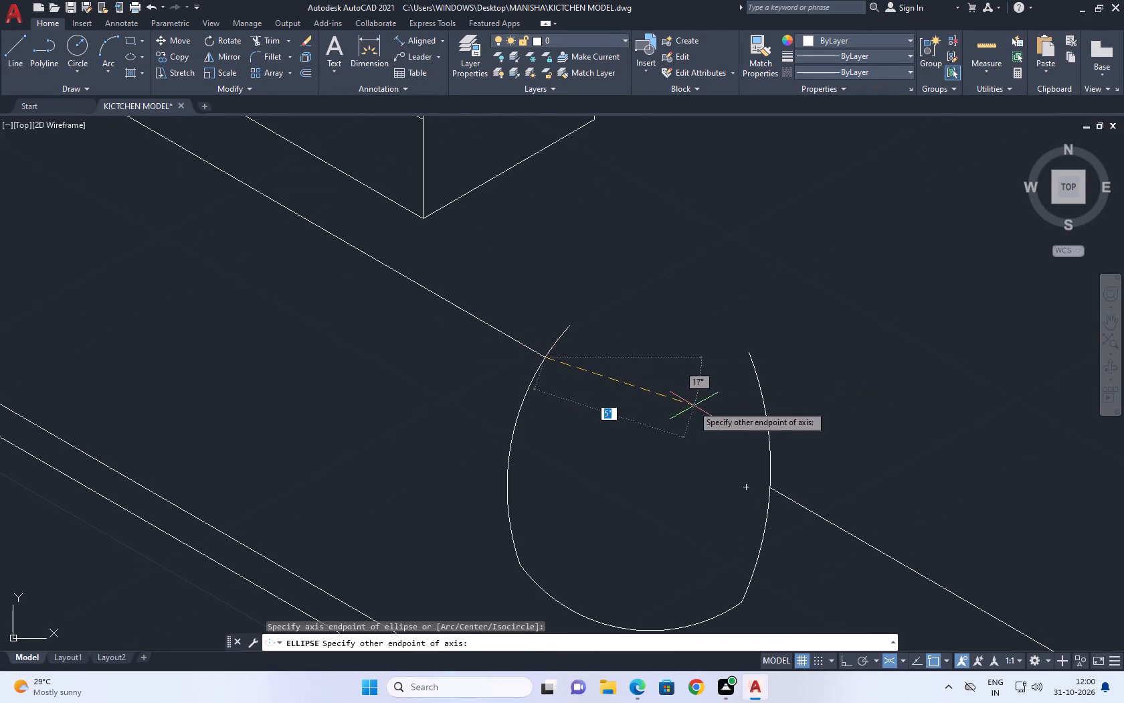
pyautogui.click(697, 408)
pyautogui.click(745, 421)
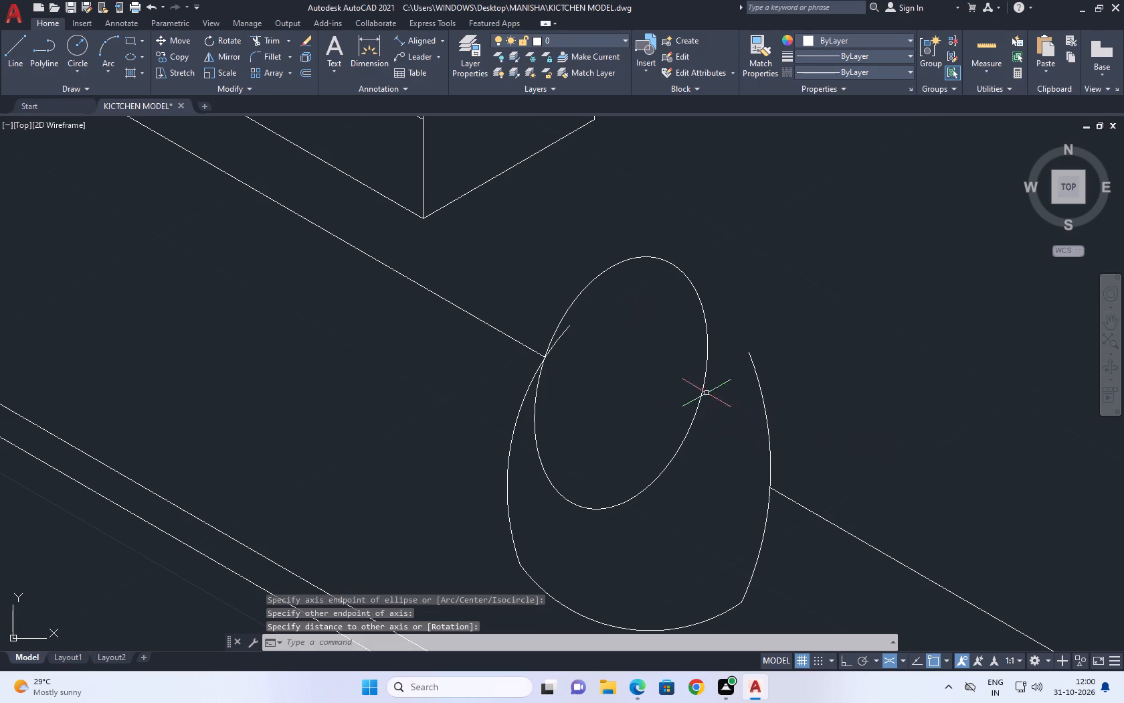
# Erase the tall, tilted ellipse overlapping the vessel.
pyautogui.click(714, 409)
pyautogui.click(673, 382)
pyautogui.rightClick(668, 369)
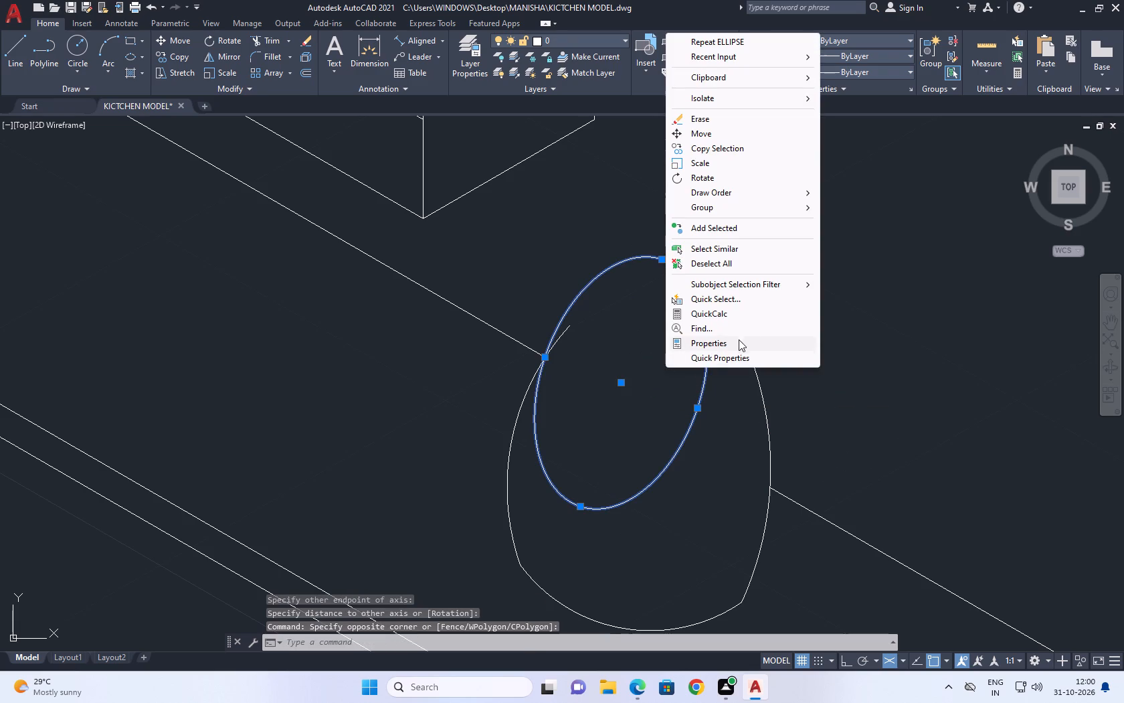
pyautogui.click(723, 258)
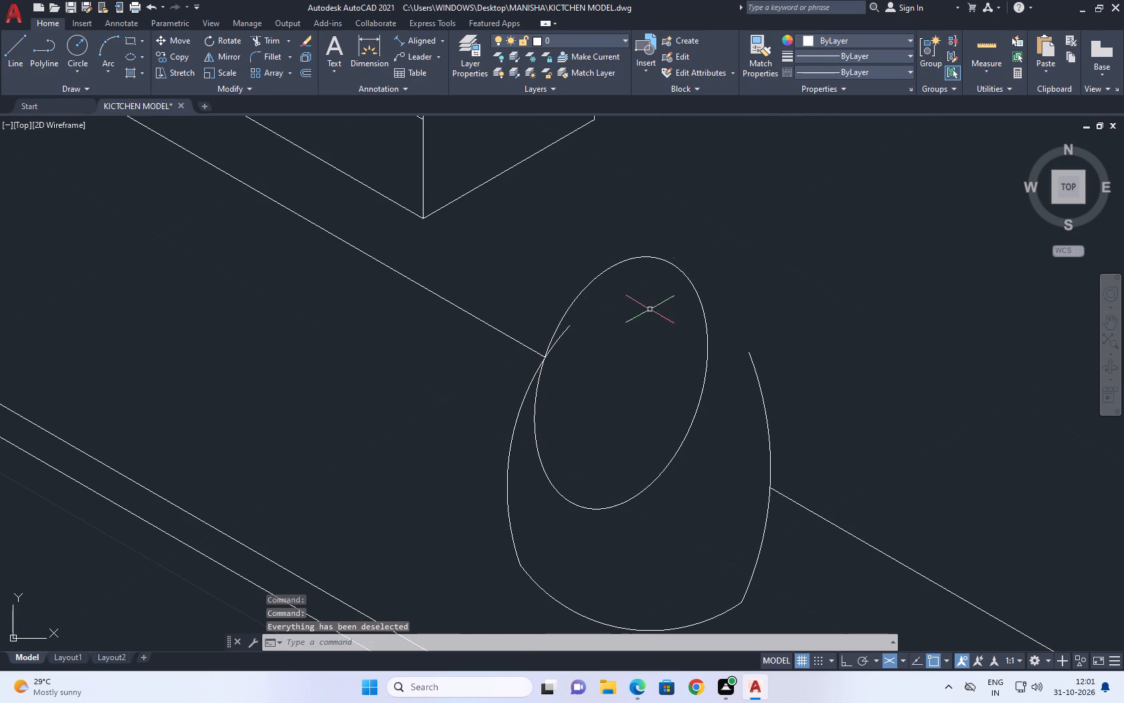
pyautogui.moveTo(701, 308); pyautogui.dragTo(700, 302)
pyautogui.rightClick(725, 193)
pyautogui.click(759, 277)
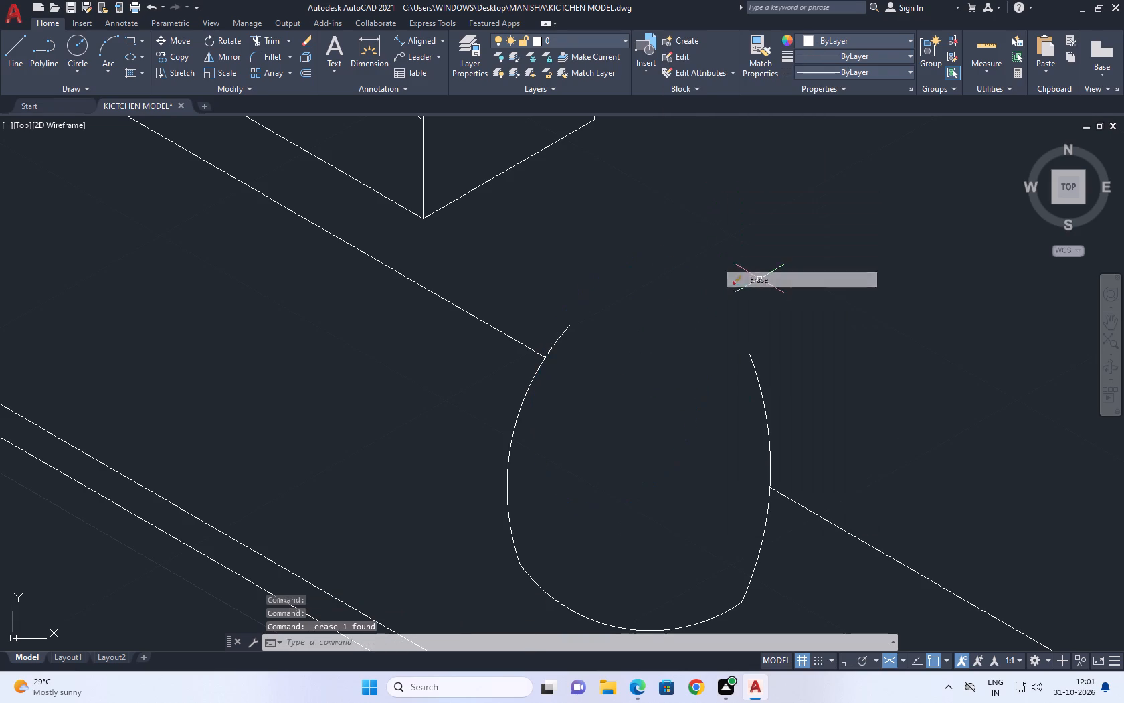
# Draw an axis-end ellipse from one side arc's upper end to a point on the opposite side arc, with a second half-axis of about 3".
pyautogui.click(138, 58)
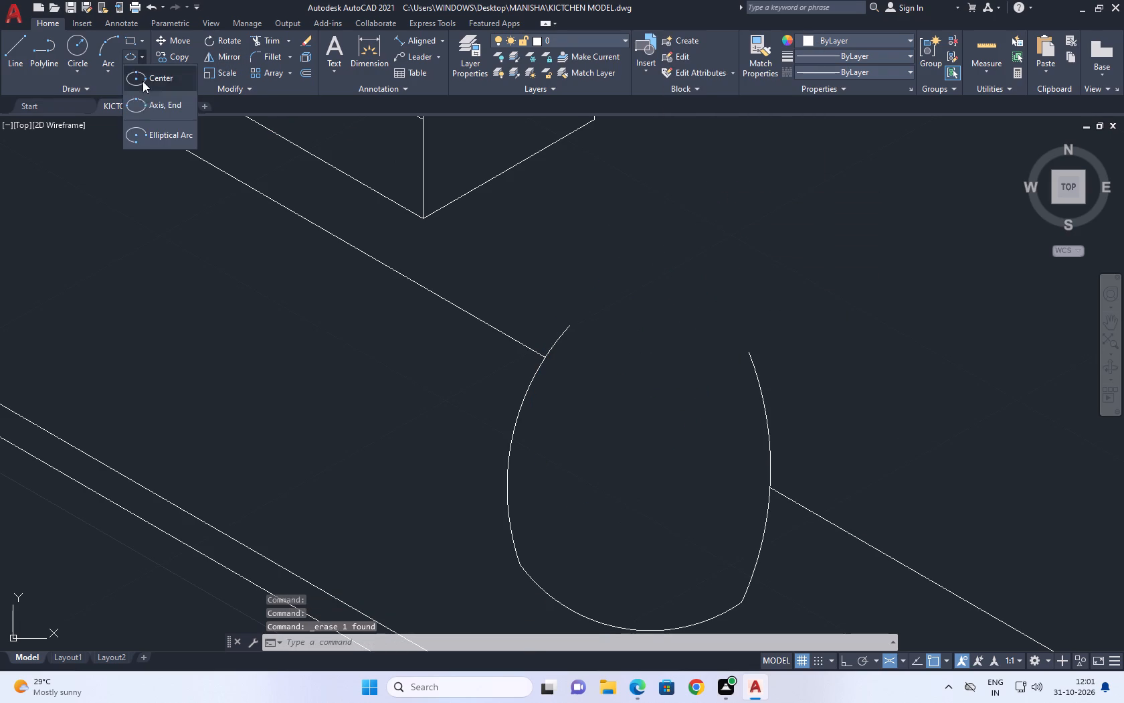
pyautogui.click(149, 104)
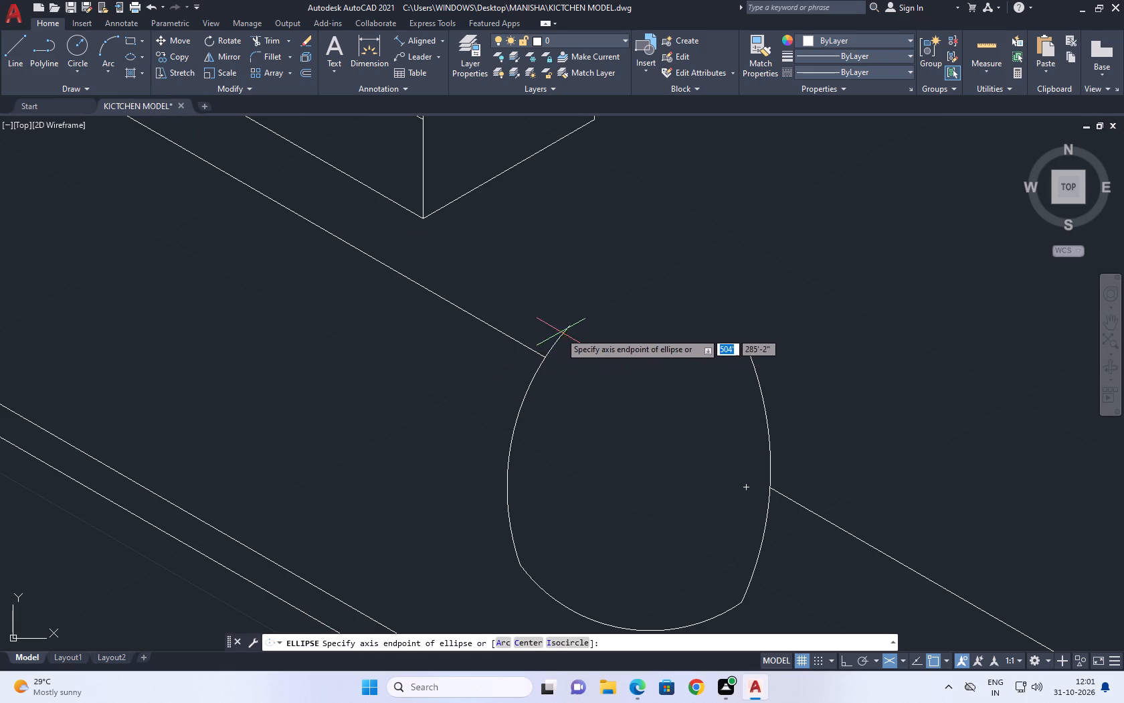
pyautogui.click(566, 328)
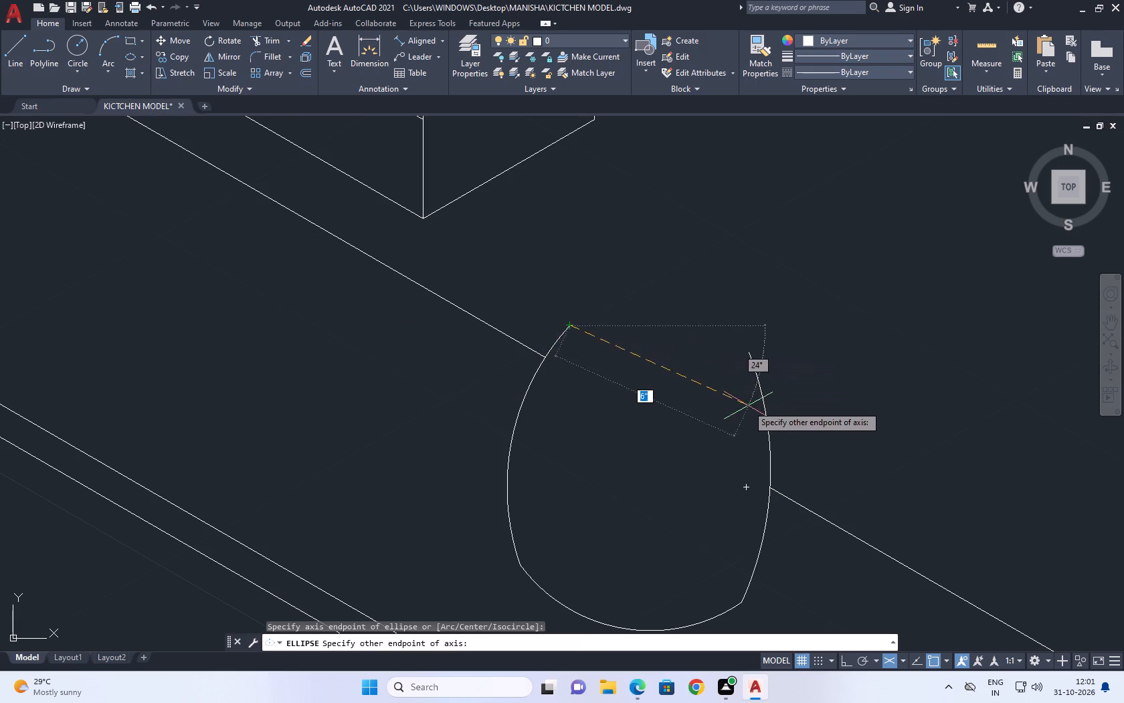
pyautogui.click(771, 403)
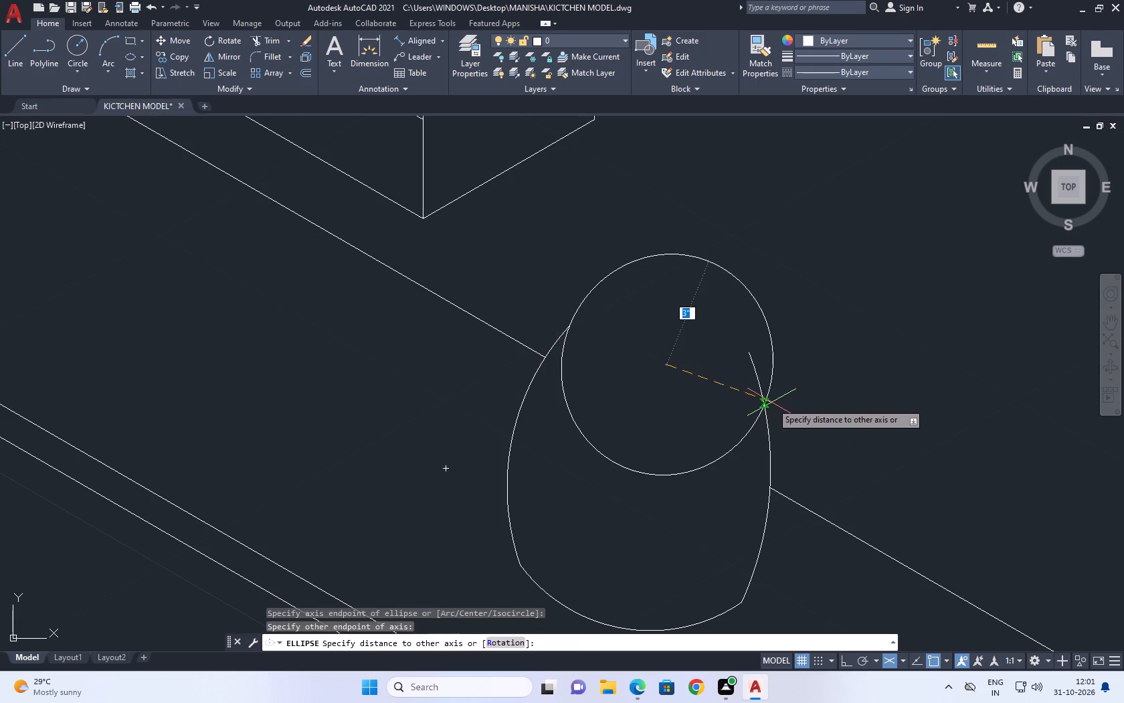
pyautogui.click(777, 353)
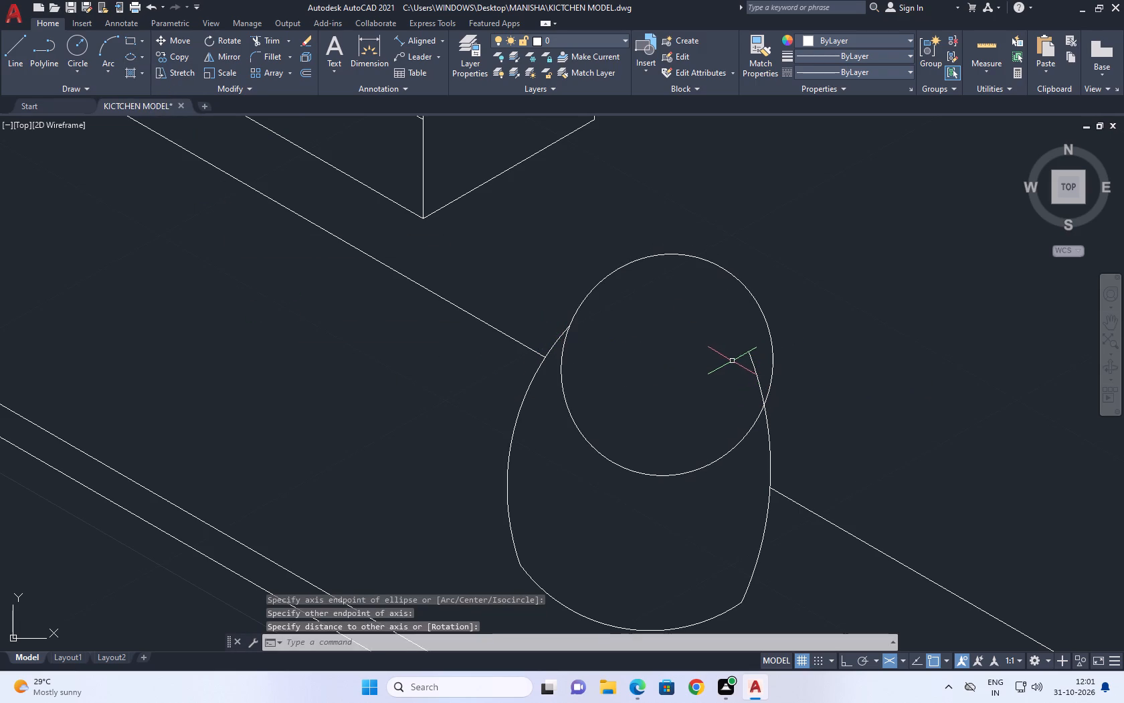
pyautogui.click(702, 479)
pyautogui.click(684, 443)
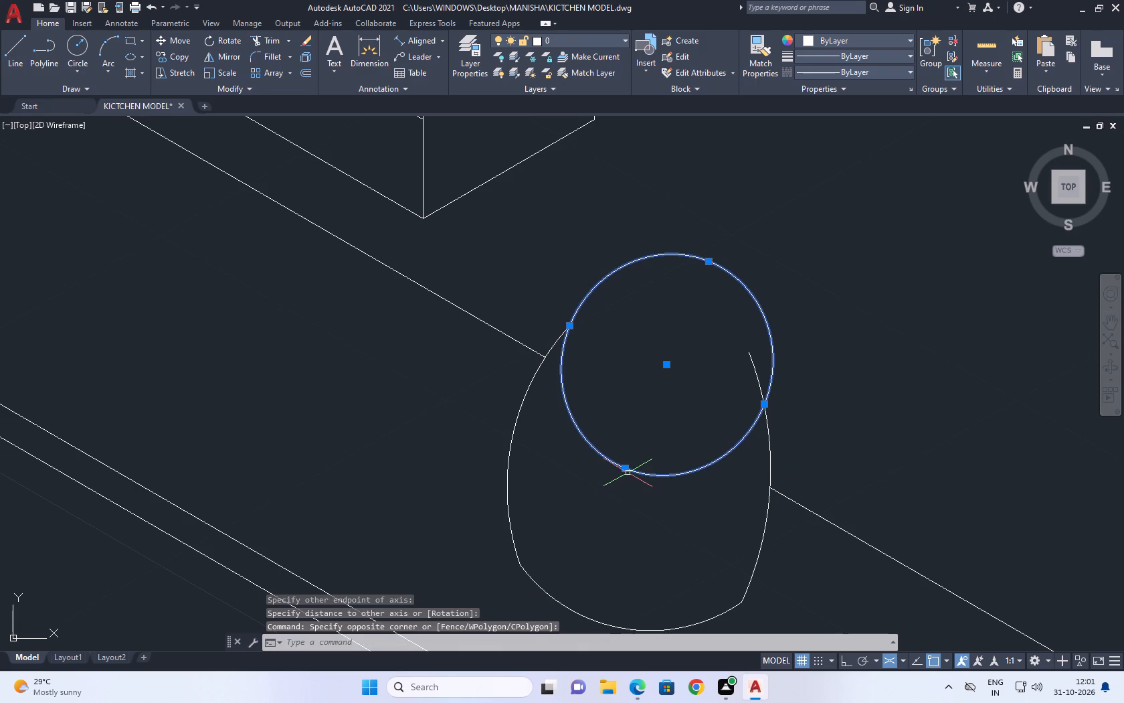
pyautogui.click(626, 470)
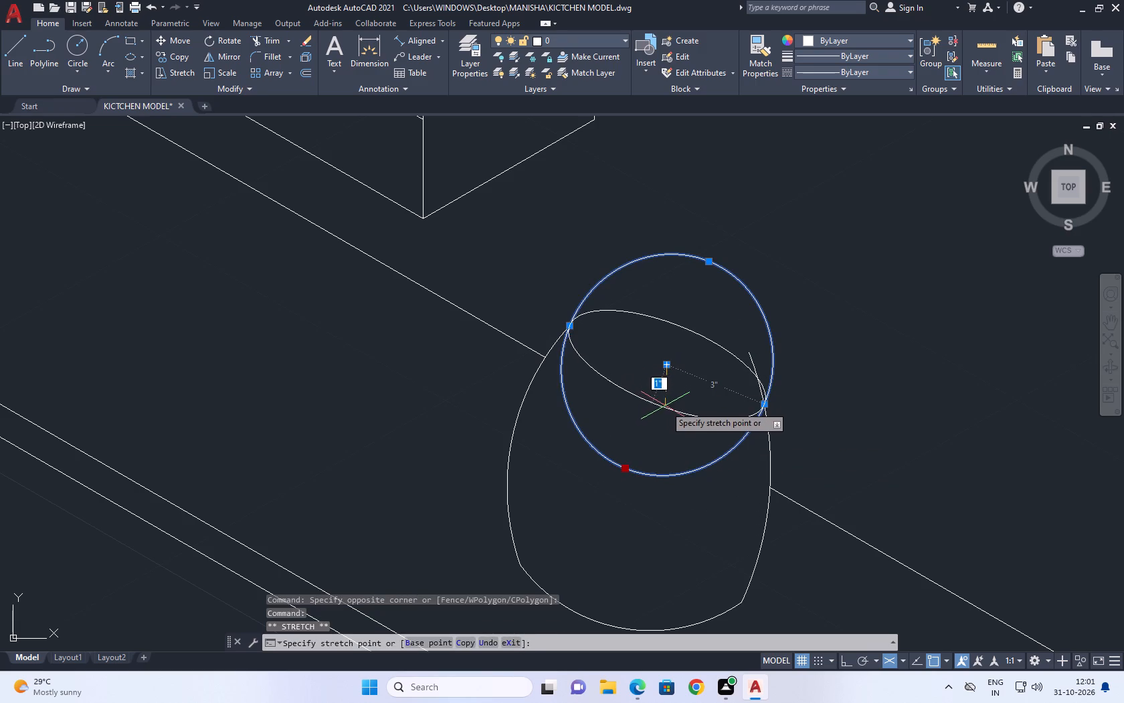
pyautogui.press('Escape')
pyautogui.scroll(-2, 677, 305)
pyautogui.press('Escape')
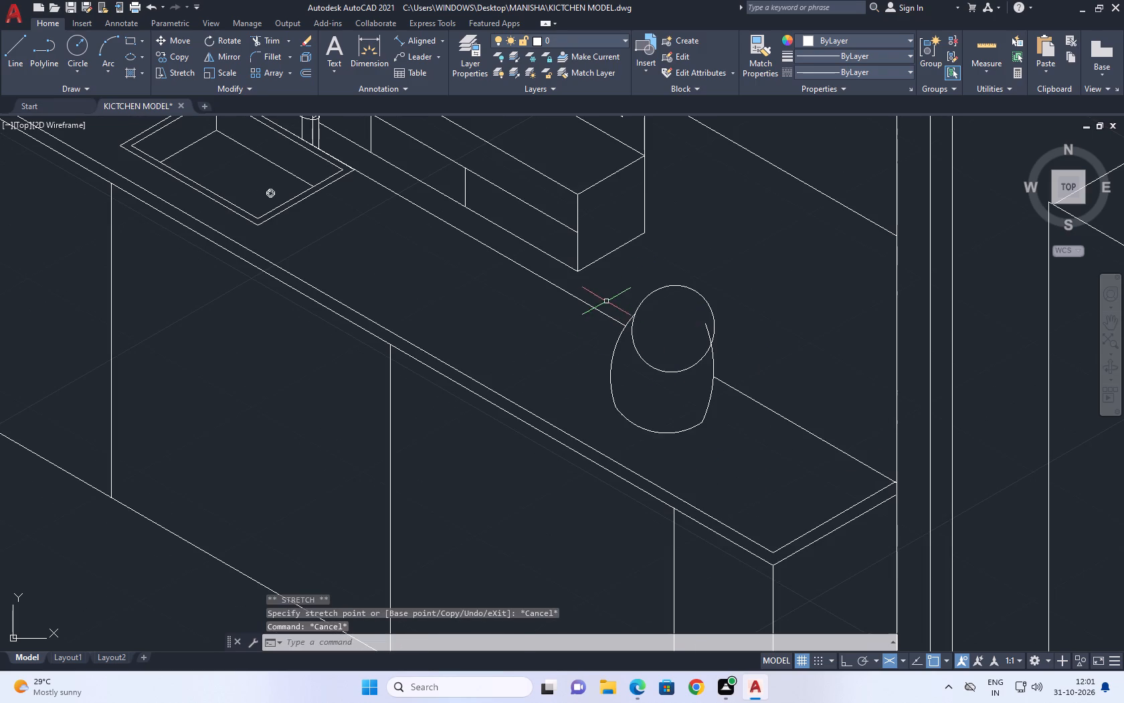
# Erase the whole vessel from the countertop, including its ellipse, both side arcs and the base arc.
pyautogui.click(606, 300)
pyautogui.moveTo(759, 457); pyautogui.dragTo(758, 449)
pyautogui.press('Delete')
pyautogui.moveTo(739, 354); pyautogui.dragTo(723, 333)
pyautogui.click(678, 303)
pyautogui.press('Delete')
pyautogui.moveTo(702, 374); pyautogui.dragTo(670, 327, button='middle')
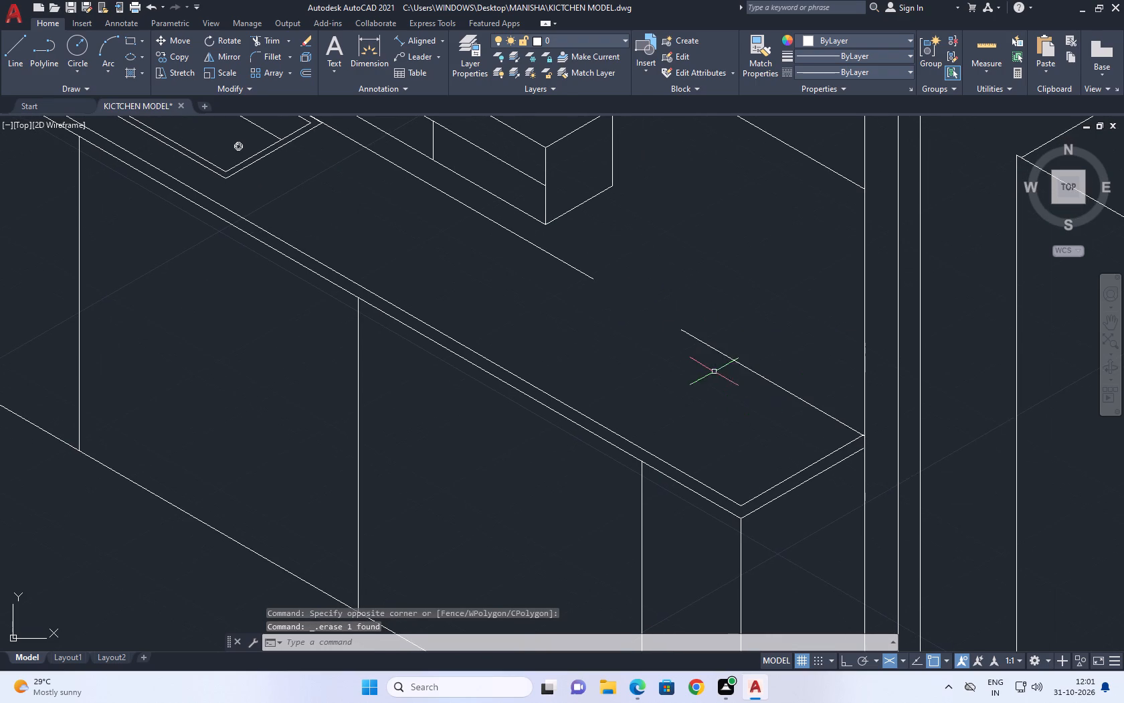
# Erase the detached end segment of the countertop's back edge and extend the remaining line to the wall-side corner.
pyautogui.click(752, 358)
pyautogui.click(709, 390)
pyautogui.press('Delete')
pyautogui.moveTo(676, 366); pyautogui.dragTo(684, 390, button='middle')
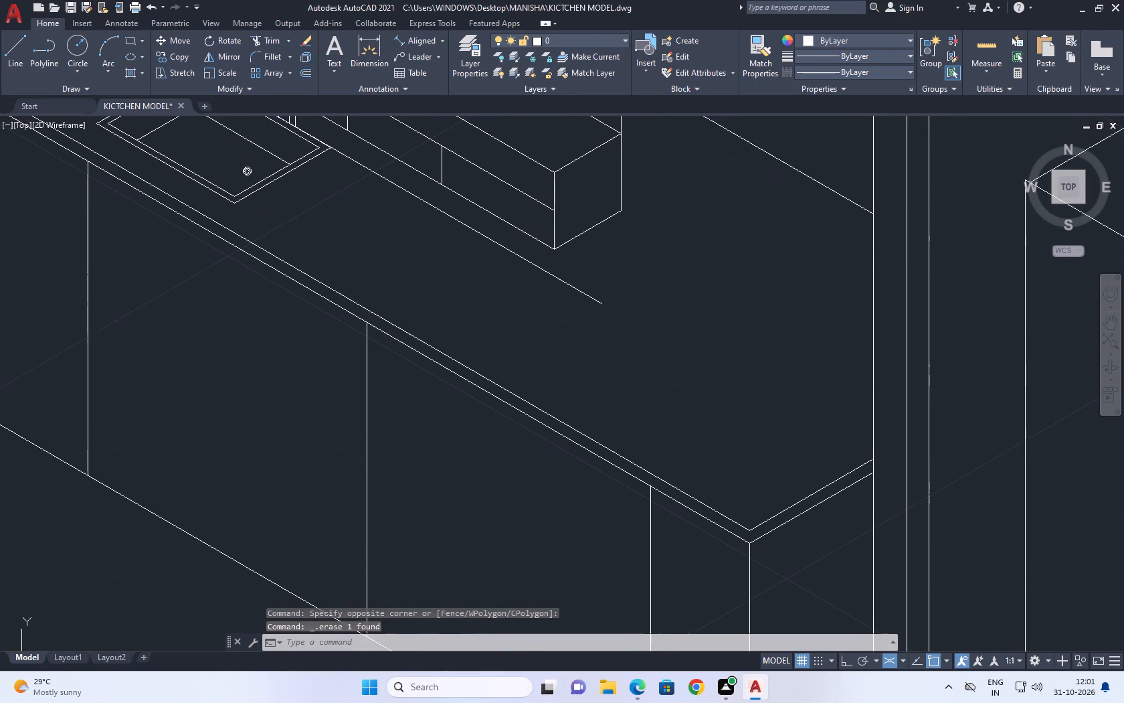
pyautogui.press('e')
pyautogui.write('X')
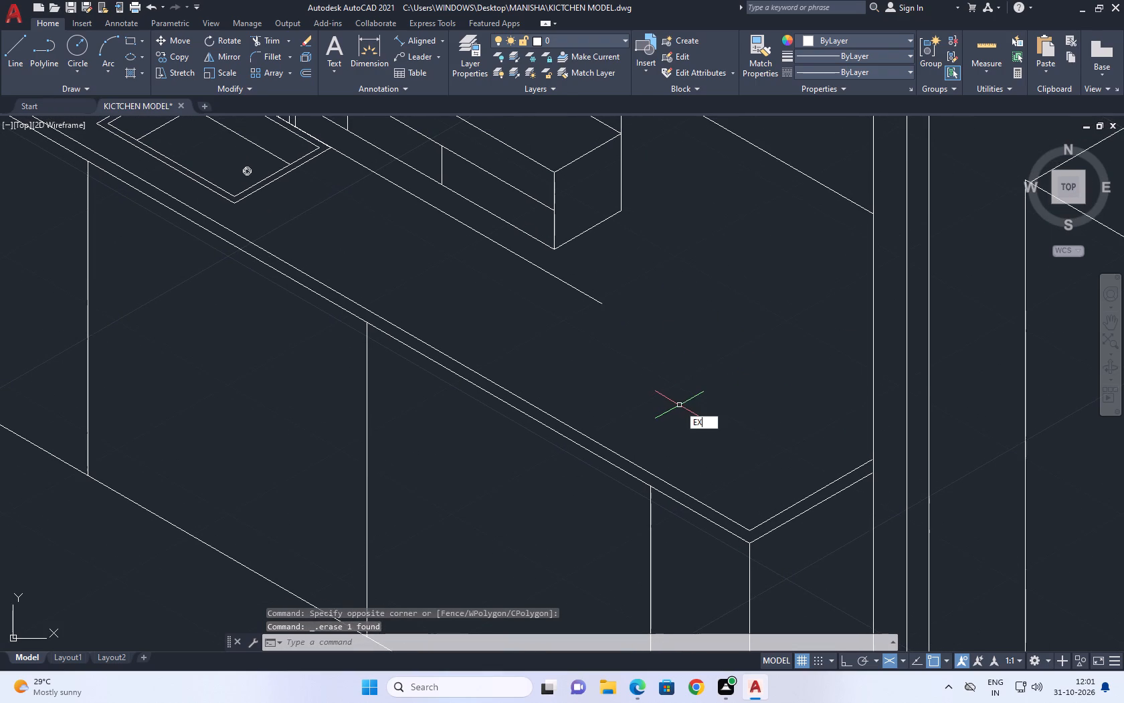
pyautogui.press('space')
pyautogui.click(593, 290)
pyautogui.click(574, 325)
pyautogui.press('Escape')
# Draw a shallow, upward-opening three-point arc on the countertop near its wall end as a vessel's base.
pyautogui.moveTo(751, 323); pyautogui.dragTo(747, 370, button='middle')
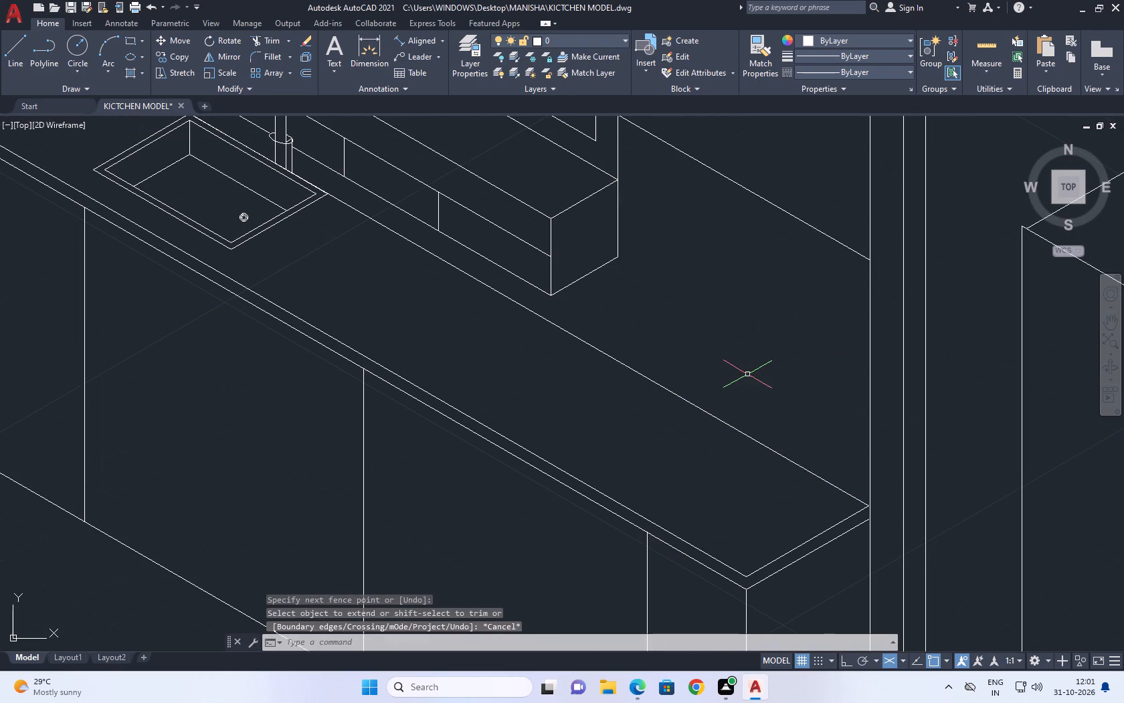
pyautogui.press('a')
pyautogui.press('space')
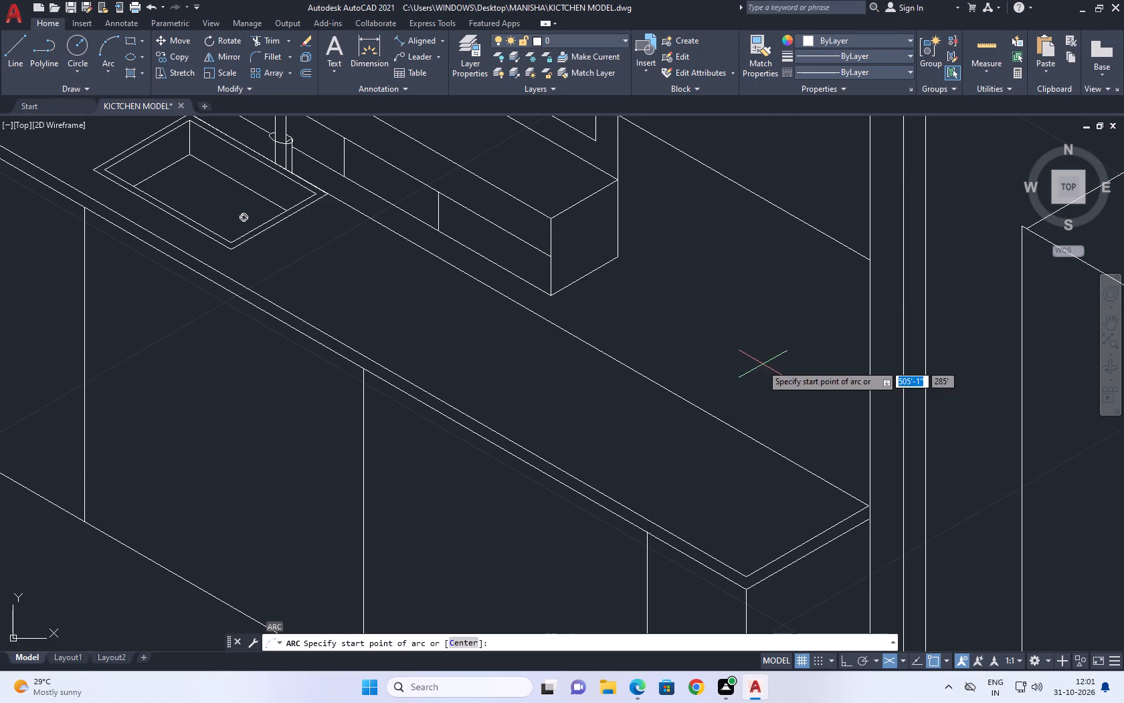
pyautogui.scroll(1, 655, 466)
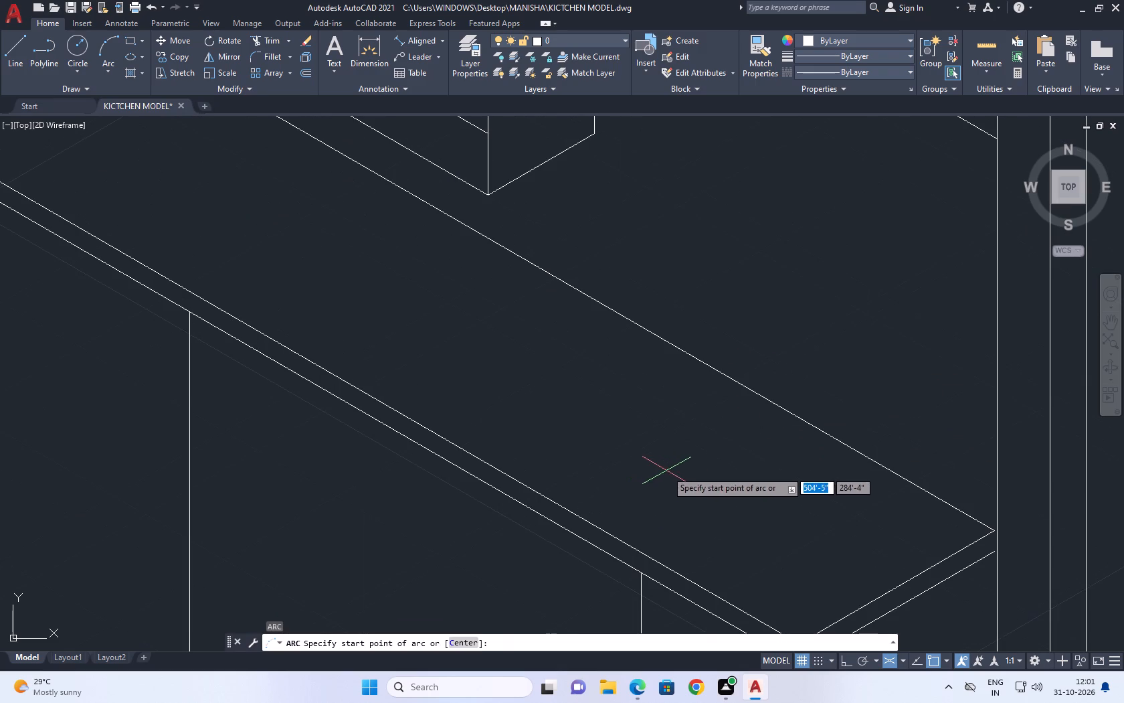
pyautogui.click(664, 466)
pyautogui.click(714, 483)
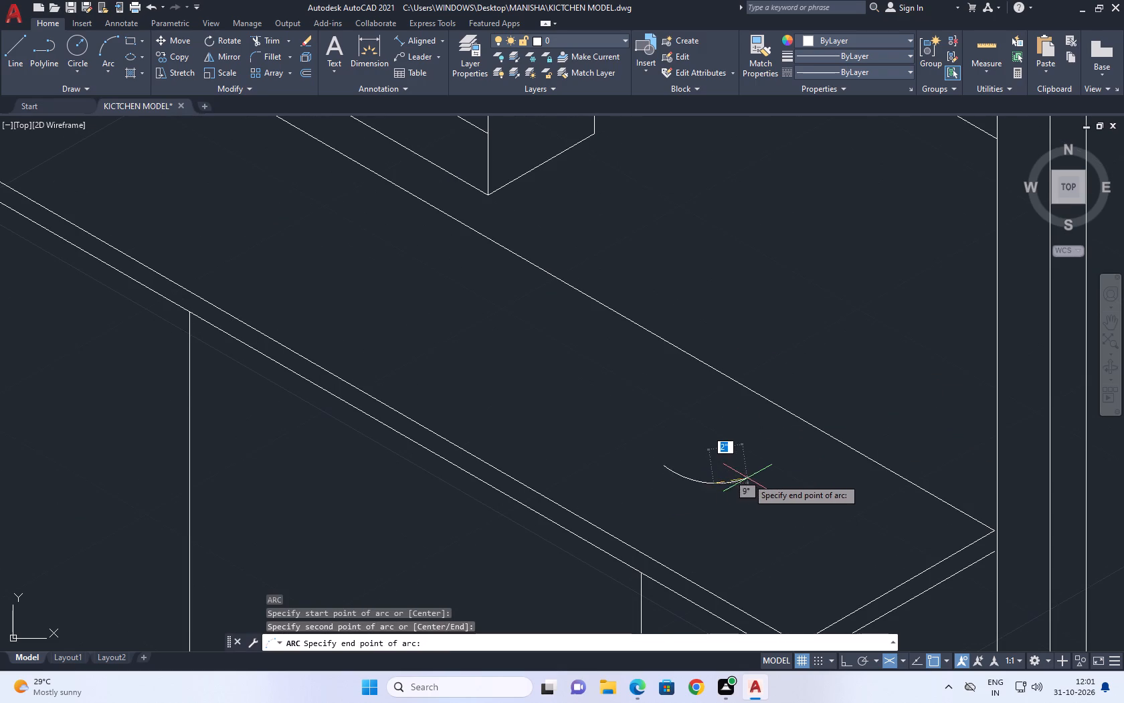
pyautogui.click(755, 467)
# Draw a three-point arc from the base arc's left end, bulging outward and rising to just below the countertop's back edge.
pyautogui.scroll(1, 754, 471)
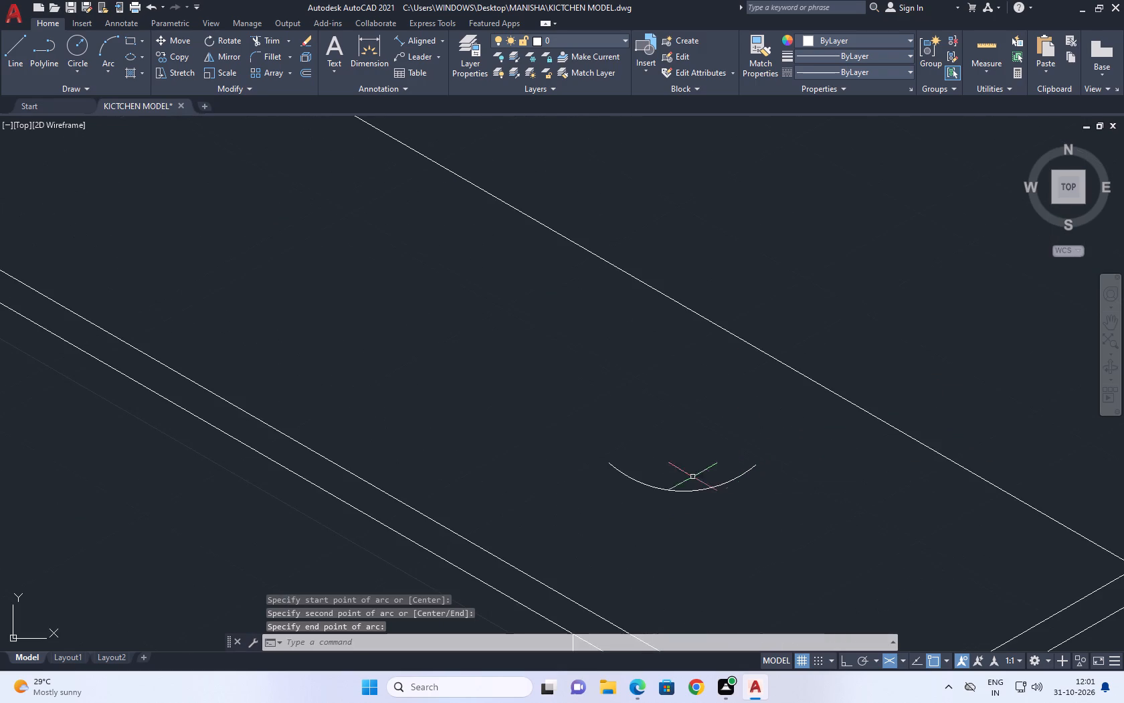
pyautogui.moveTo(639, 464); pyautogui.dragTo(646, 493, button='middle')
pyautogui.press('a')
pyautogui.press('space')
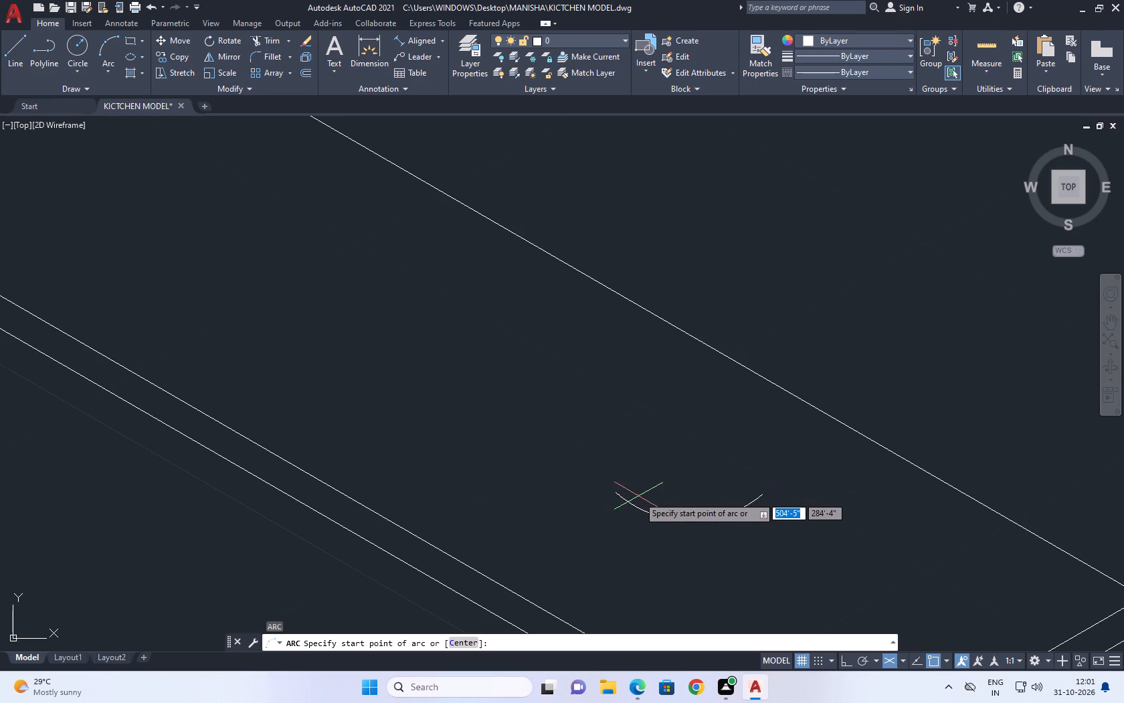
pyautogui.click(619, 491)
pyautogui.click(605, 390)
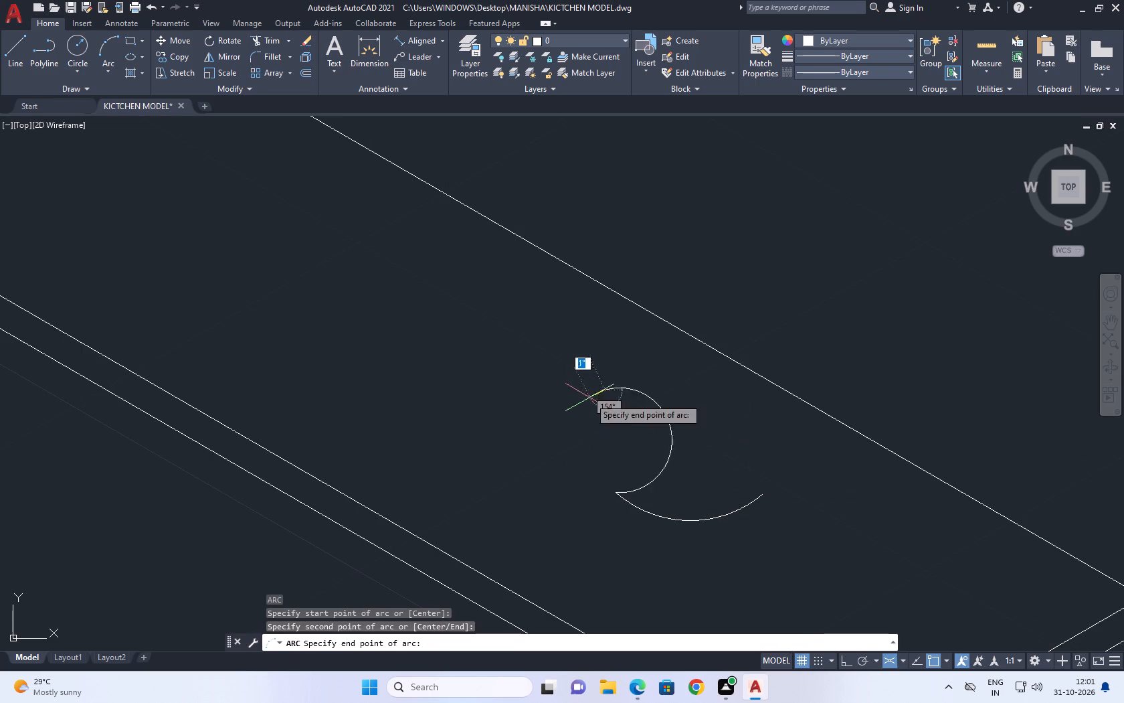
pyautogui.click(636, 330)
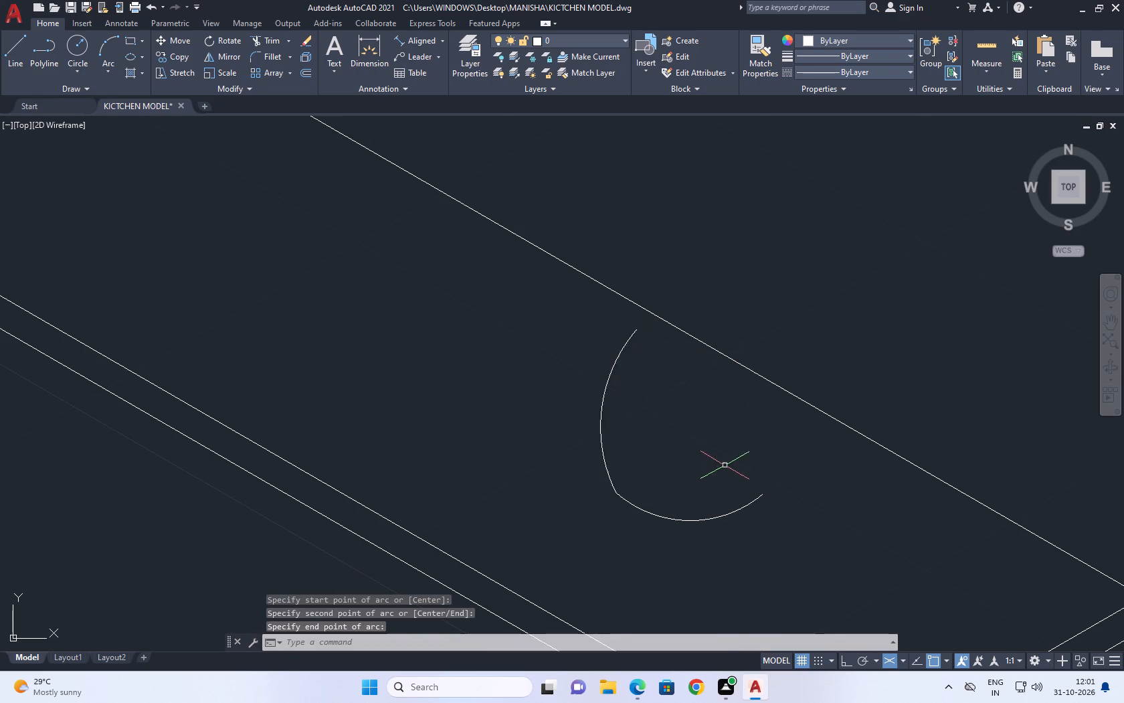
# Draw the opposite side arc from the base arc's right end, bulging outward and ending just above the countertop's back edge.
pyautogui.scroll(-1, 733, 473)
pyautogui.click(637, 419)
pyautogui.click(640, 443)
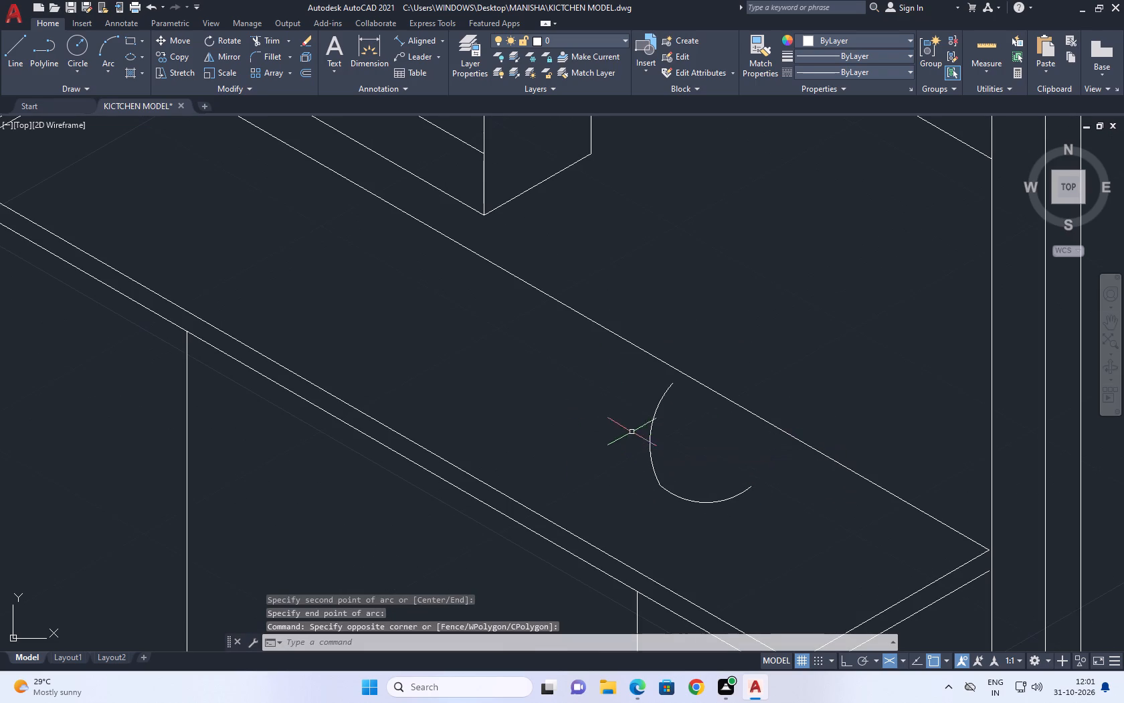
pyautogui.press('a')
pyautogui.press('space')
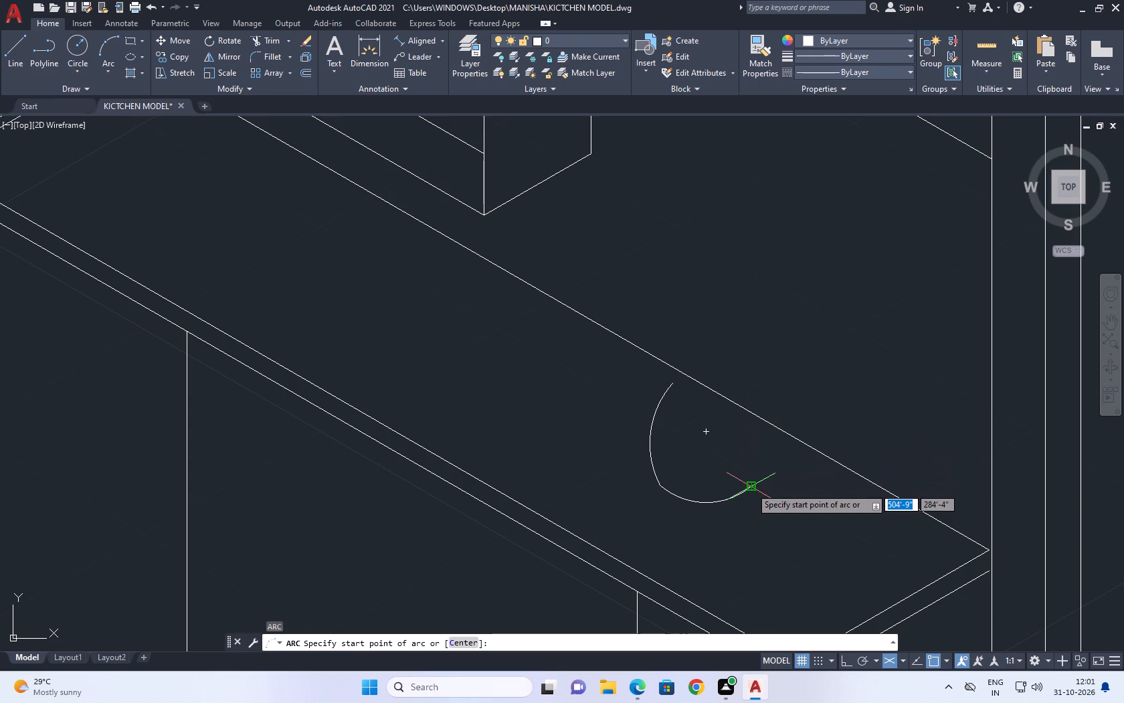
pyautogui.click(751, 481)
pyautogui.moveTo(756, 433); pyautogui.dragTo(757, 426)
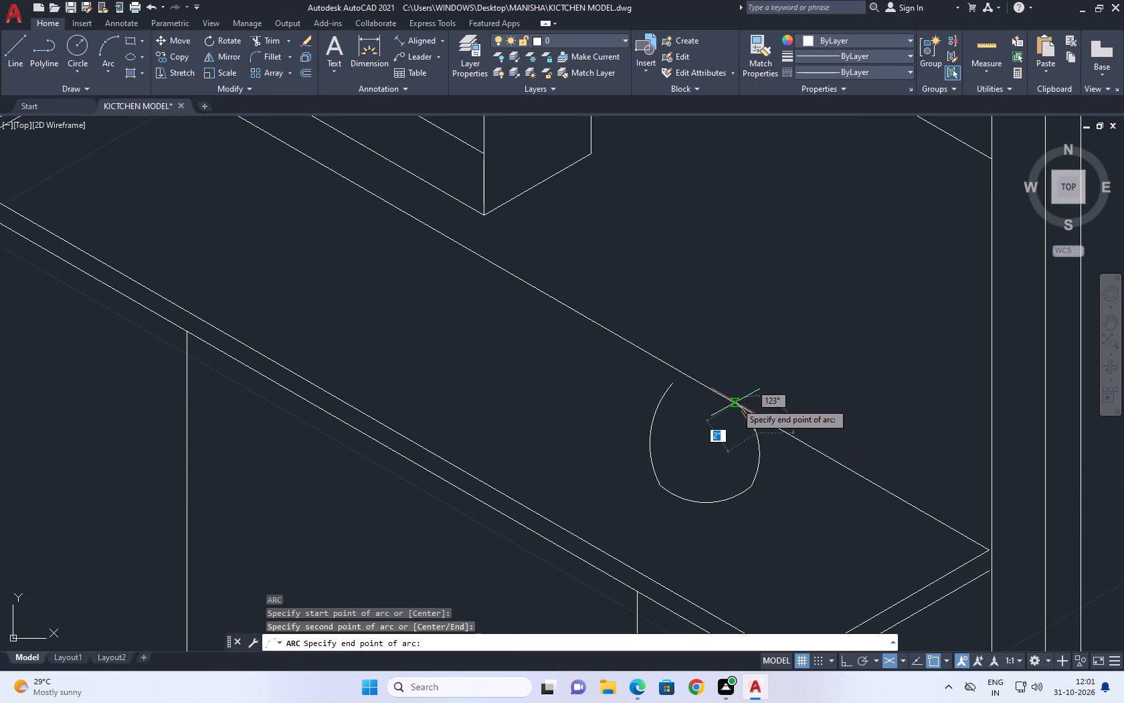
pyautogui.click(745, 396)
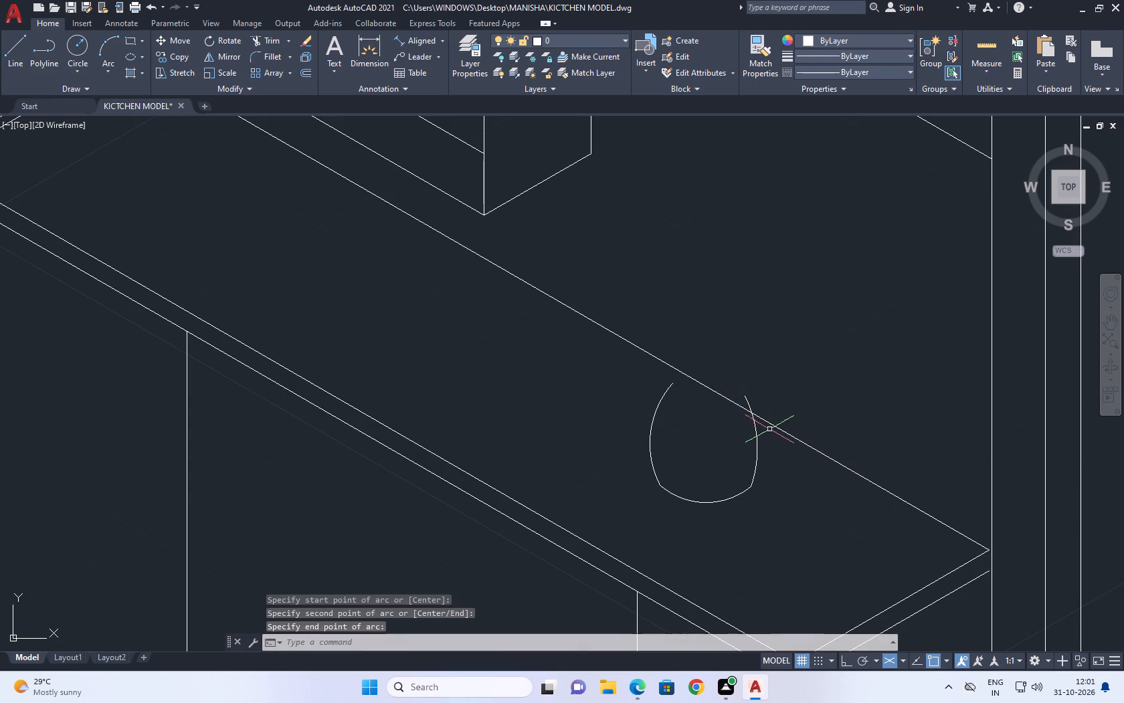
# Stretch the midpoint of the vessel's right side arc slightly outward, to a radius of about 4".
pyautogui.scroll(2, 752, 450)
pyautogui.moveTo(745, 410); pyautogui.dragTo(755, 431, button='middle')
pyautogui.moveTo(680, 390); pyautogui.dragTo(728, 410, button='middle')
pyautogui.scroll(-5, 728, 414)
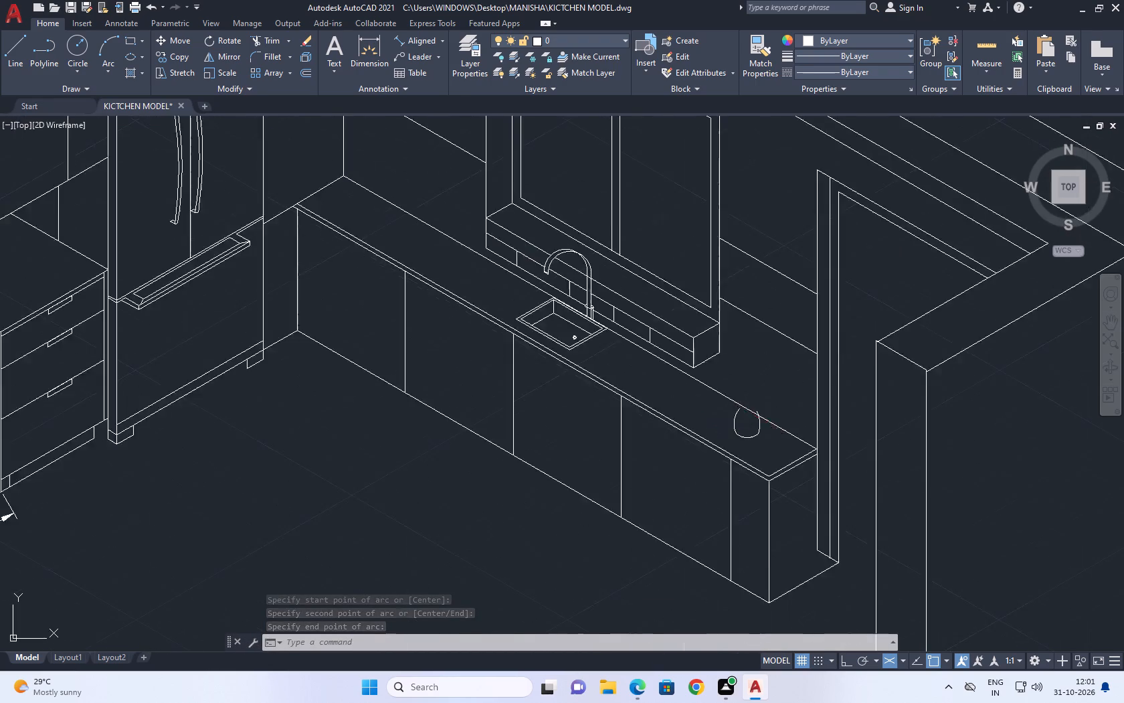
pyautogui.scroll(5, 753, 419)
pyautogui.click(683, 428)
pyautogui.click(705, 423)
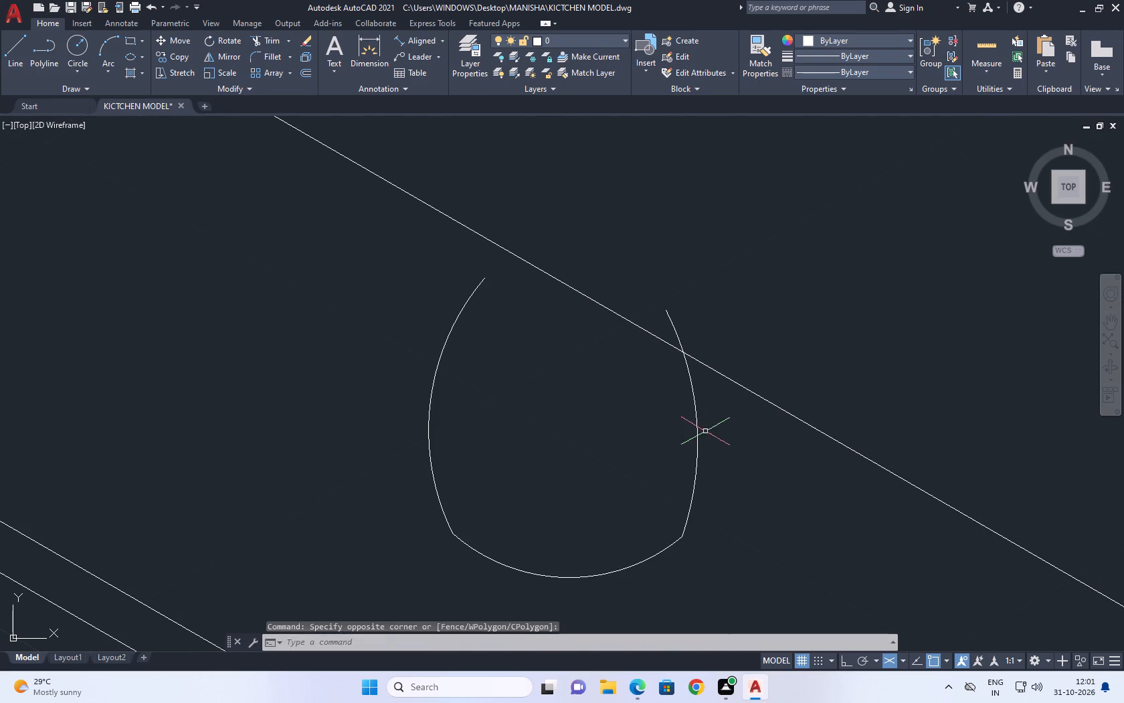
pyautogui.click(706, 433)
pyautogui.click(685, 409)
pyautogui.click(697, 420)
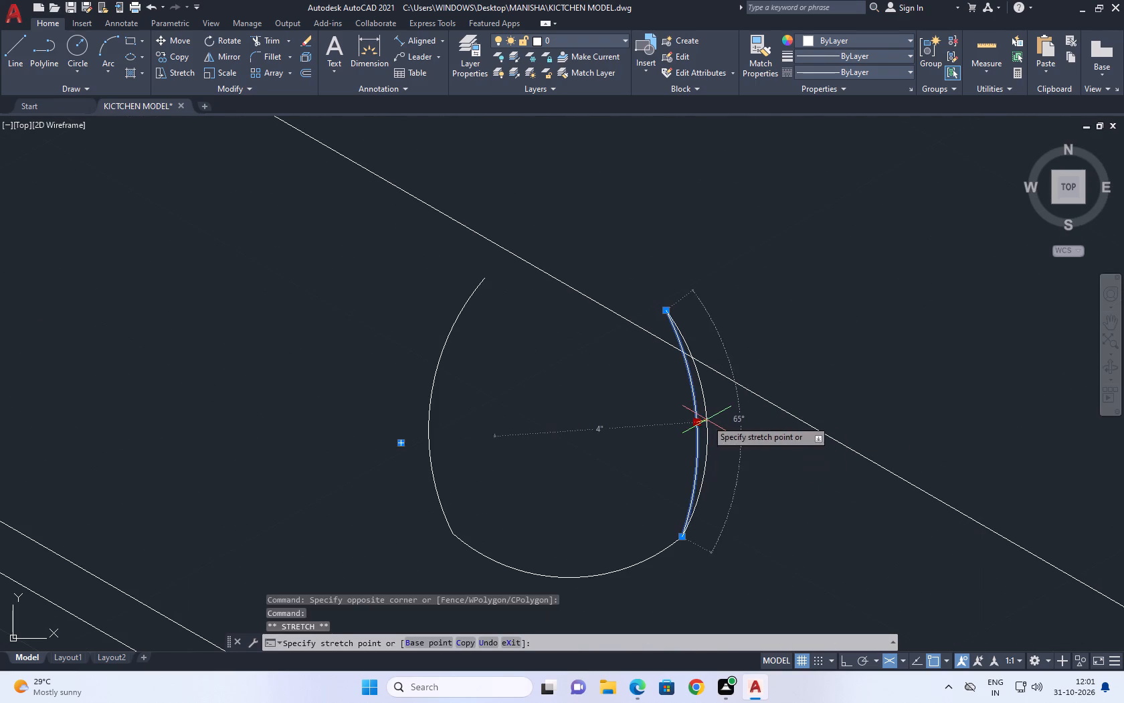
pyautogui.click(707, 420)
pyautogui.press('Escape')
# Stretch the upper end of the vessel's right side arc slightly up and outward.
pyautogui.click(685, 325)
pyautogui.click(675, 312)
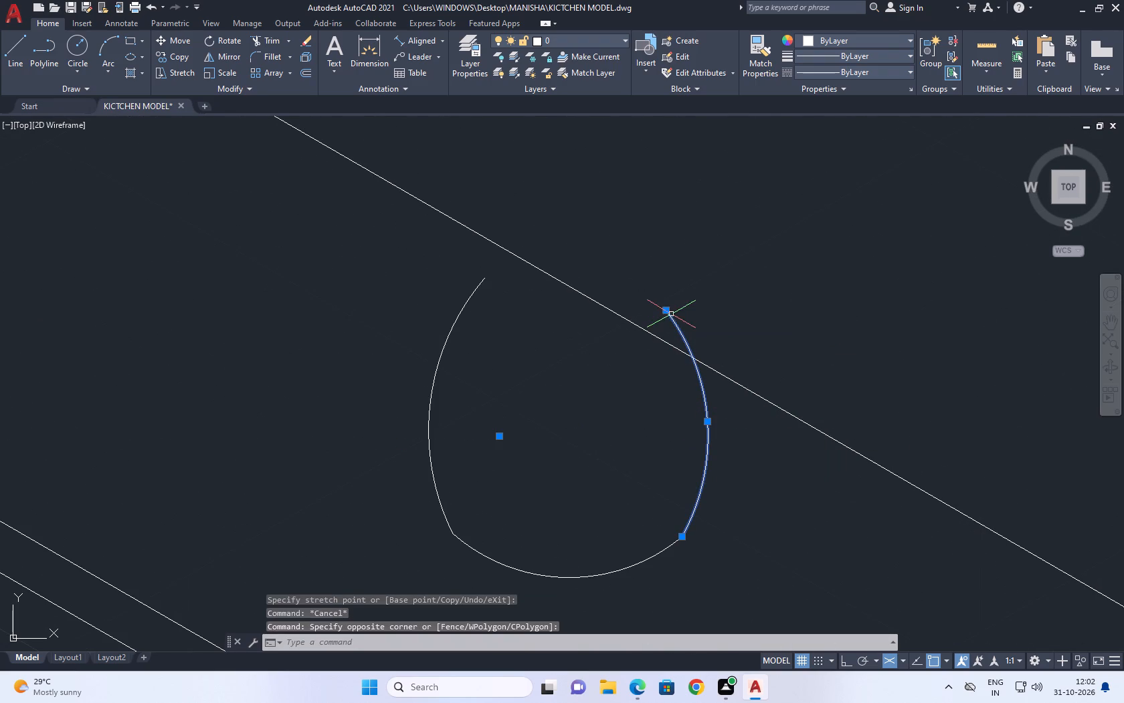
pyautogui.click(666, 311)
pyautogui.click(676, 301)
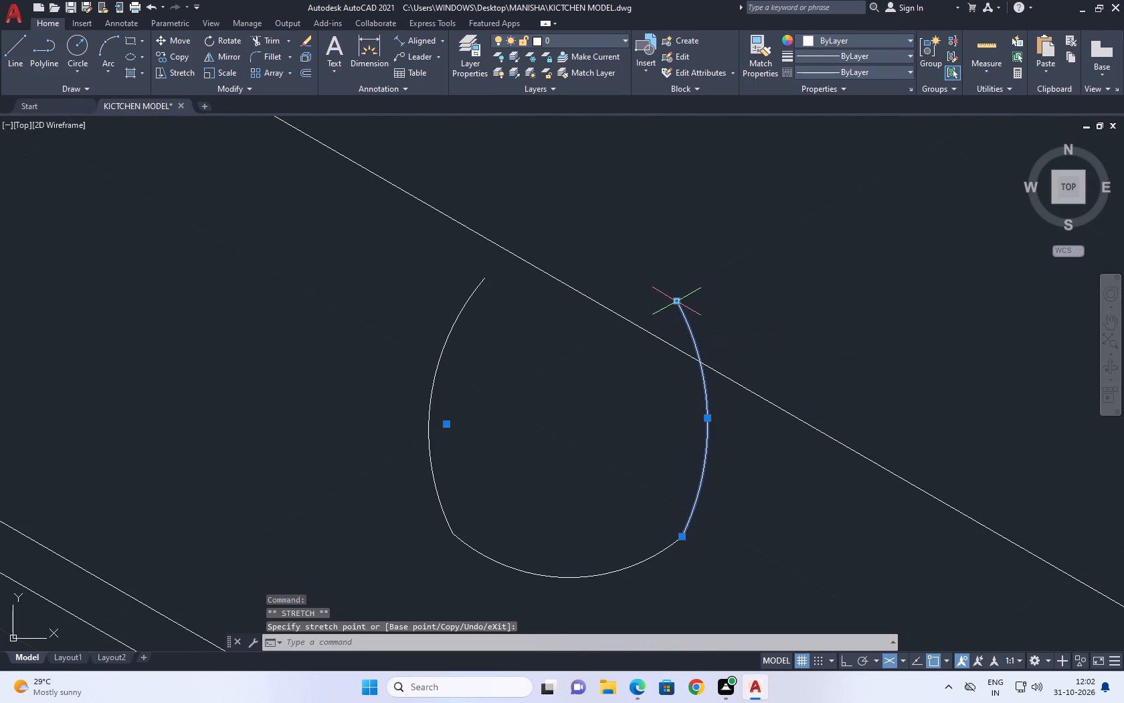
pyautogui.press('Escape')
# Draw a flattened axis-end ellipse as the vessel's rim, with its first axis joining the upper ends of the two side arcs.
pyautogui.scroll(-3, 724, 315)
pyautogui.scroll(1, 408, 21)
pyautogui.moveTo(670, 283); pyautogui.dragTo(700, 327, button='middle')
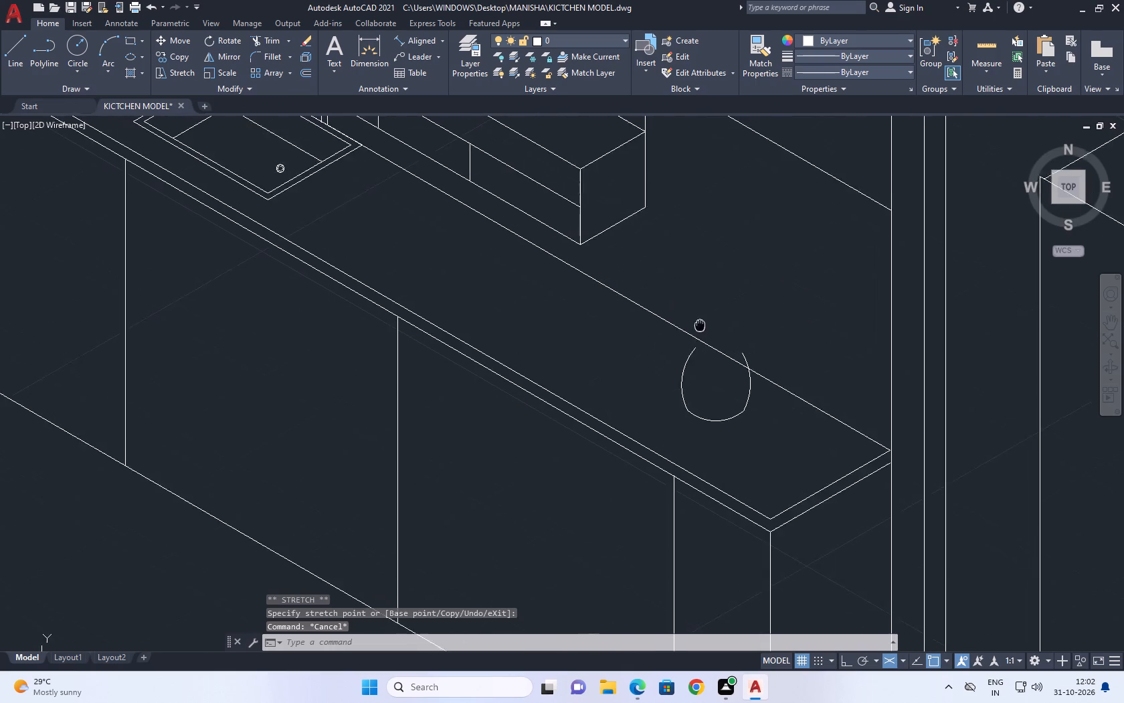
pyautogui.moveTo(700, 327); pyautogui.dragTo(723, 324, button='middle')
pyautogui.scroll(-1, 751, 394)
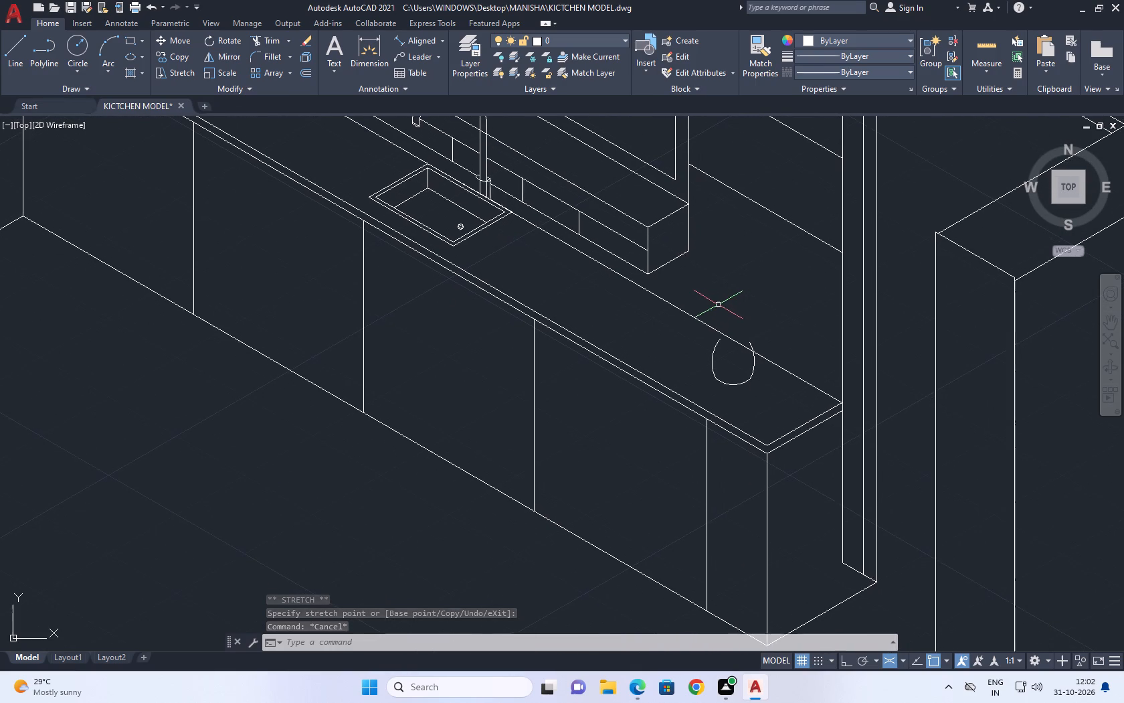
pyautogui.press('e')
pyautogui.press('Escape')
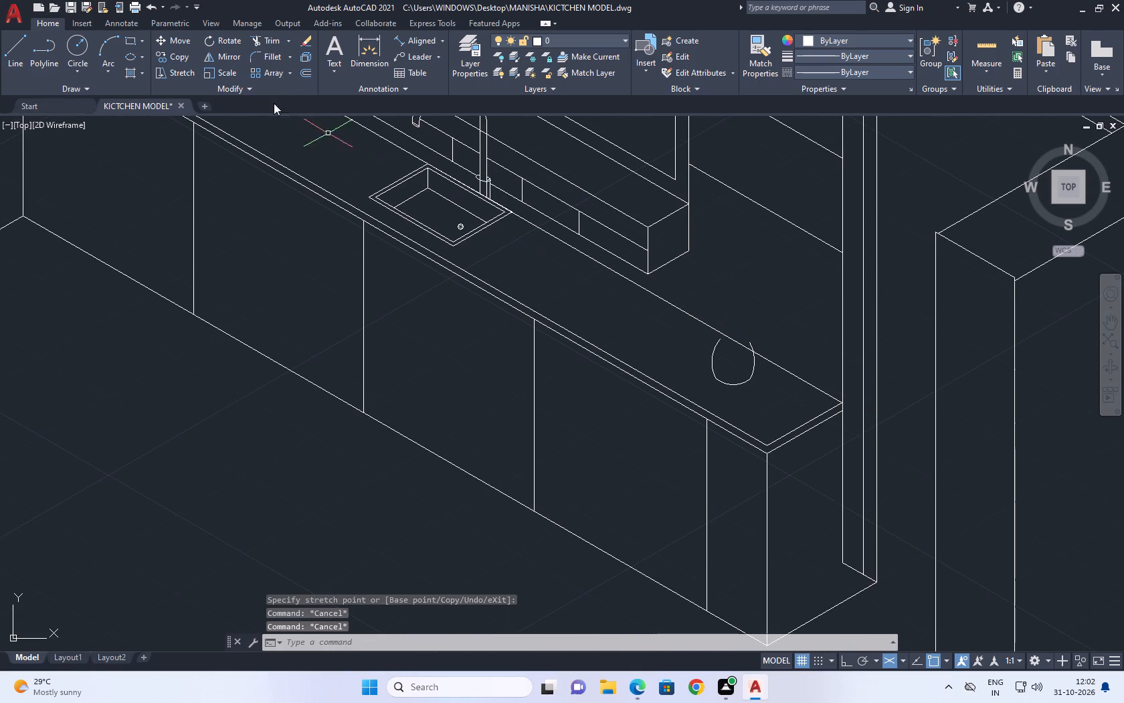
pyautogui.click(130, 56)
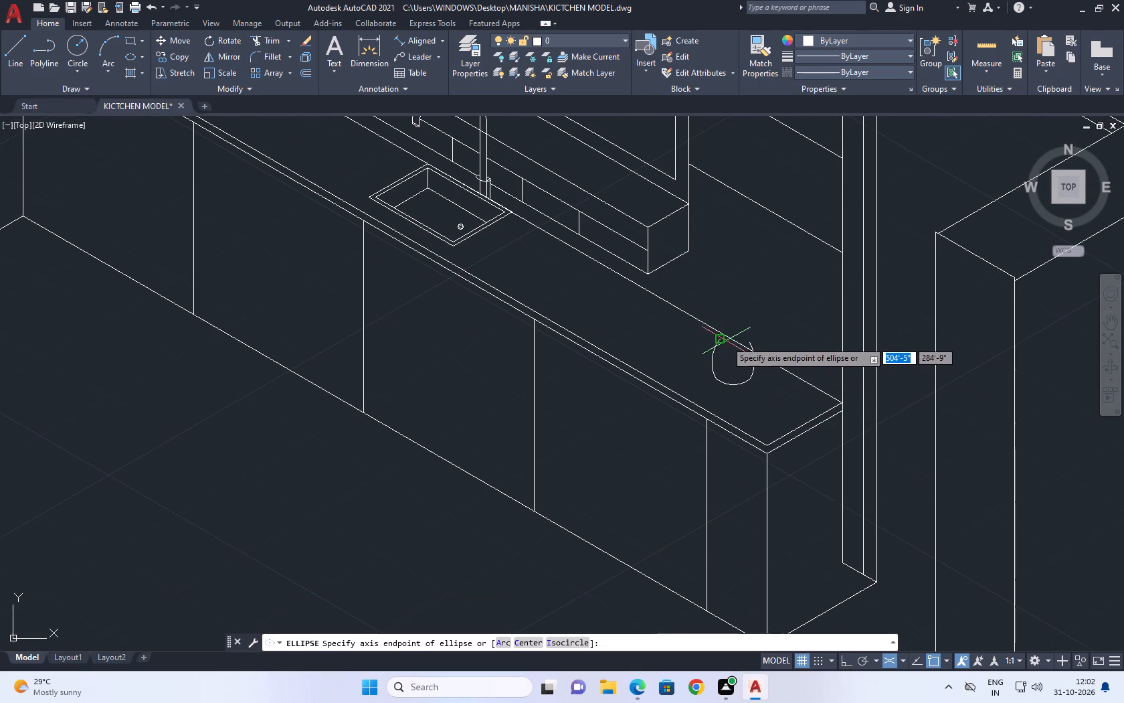
pyautogui.scroll(2, 726, 338)
pyautogui.click(707, 337)
pyautogui.scroll(1, 762, 343)
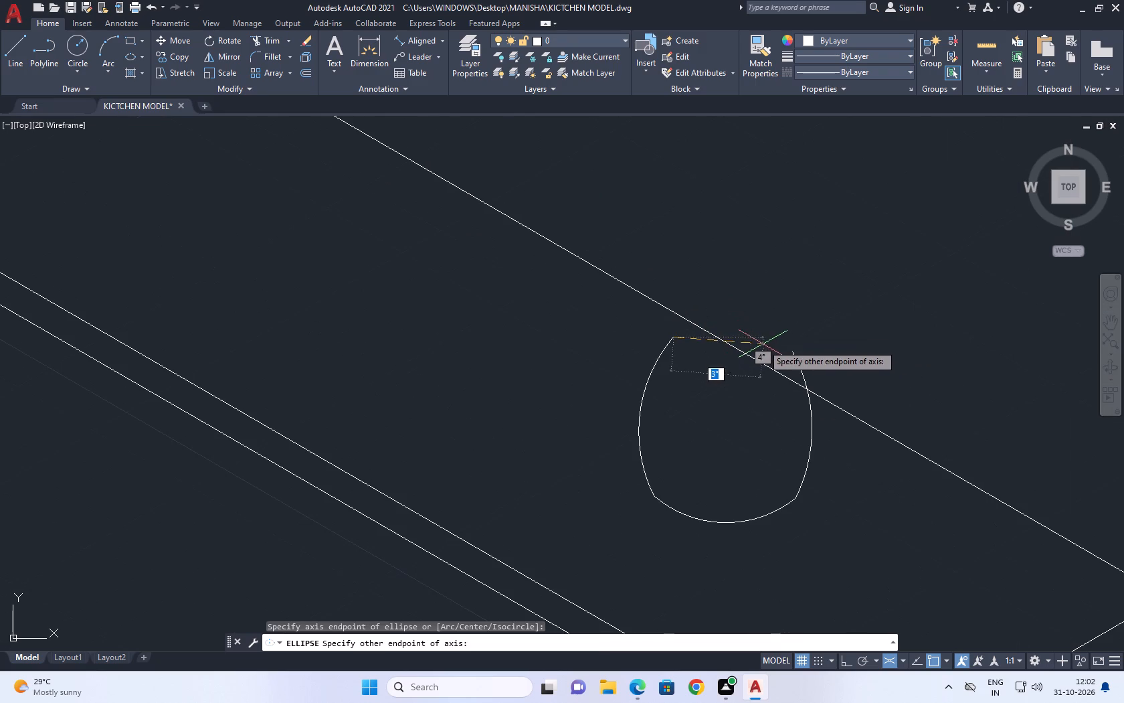
pyautogui.click(794, 353)
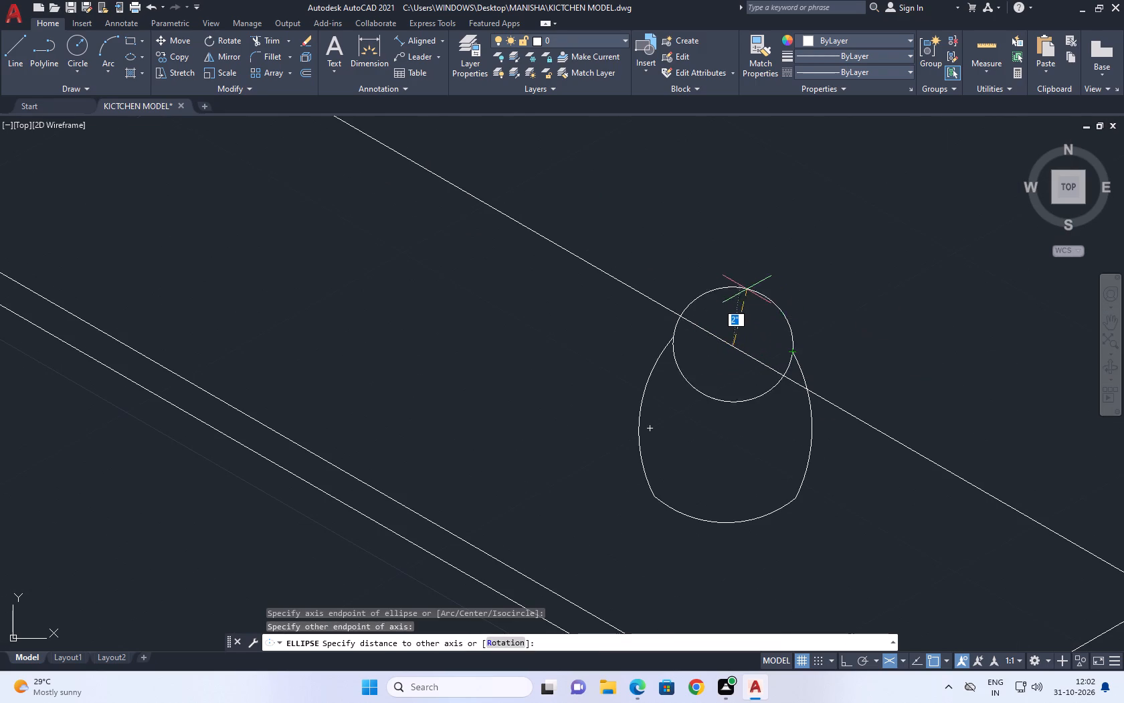
pyautogui.click(765, 355)
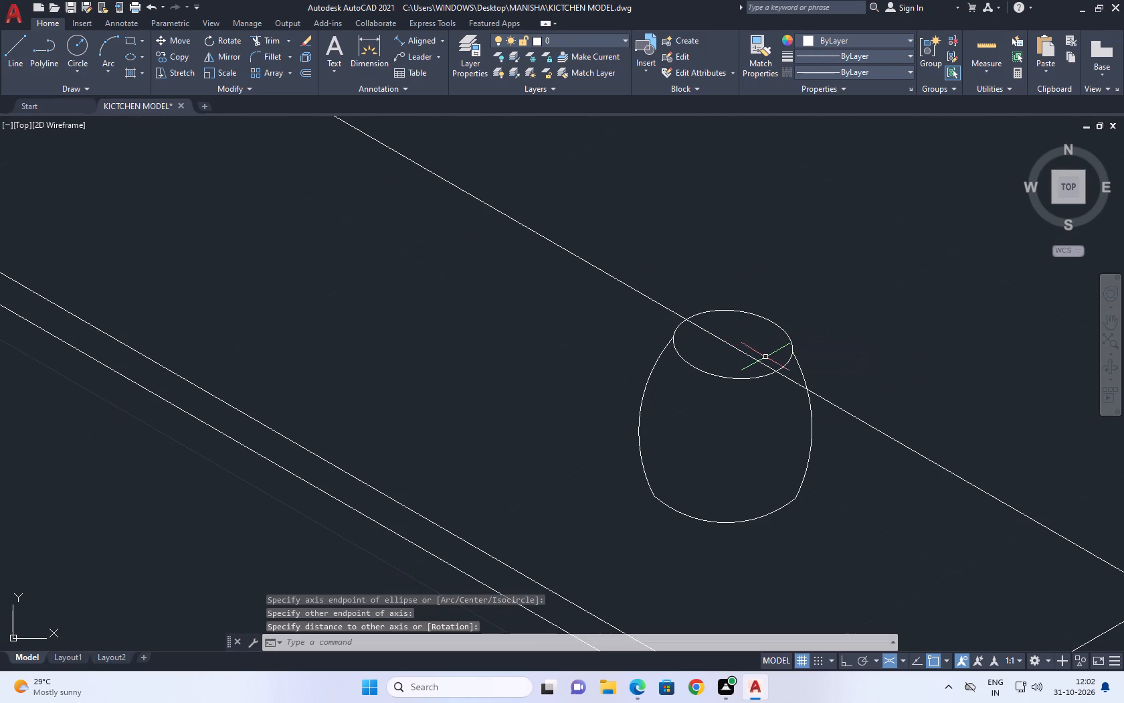
# Trim the countertop's back edge where it passes through the vessel's rim and body.
pyautogui.middleClick(764, 350)
pyautogui.press('t')
pyautogui.press('r')
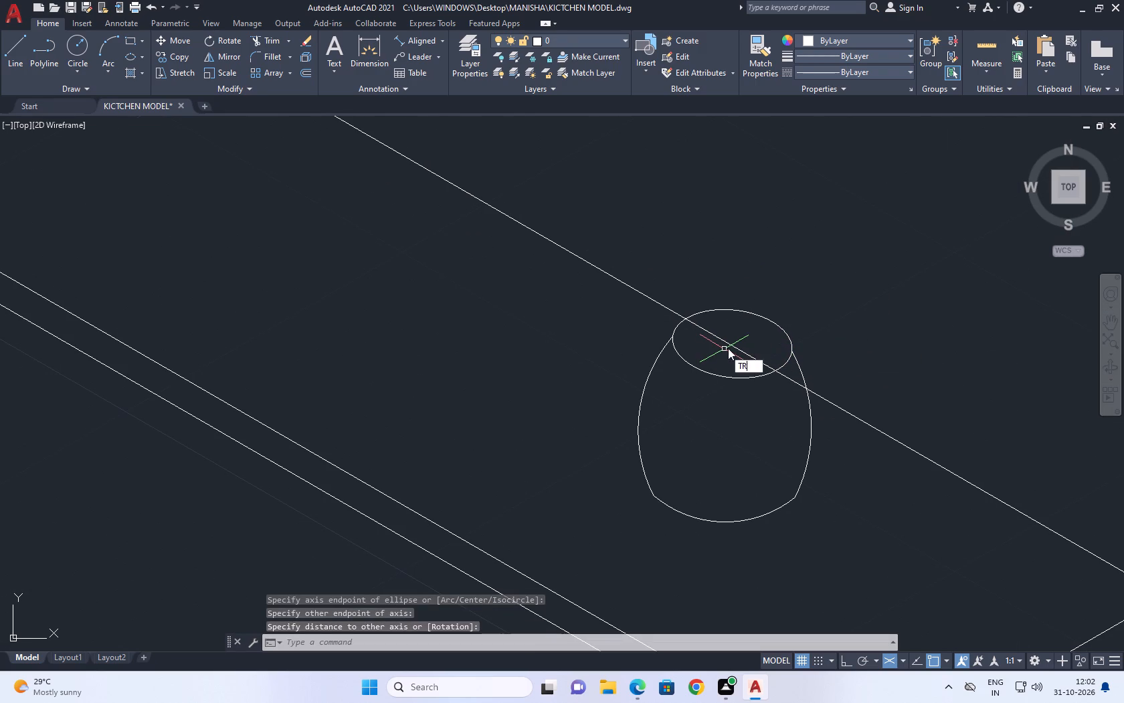
pyautogui.press('space')
pyautogui.click(734, 345)
pyautogui.click(790, 376)
pyautogui.click(787, 387)
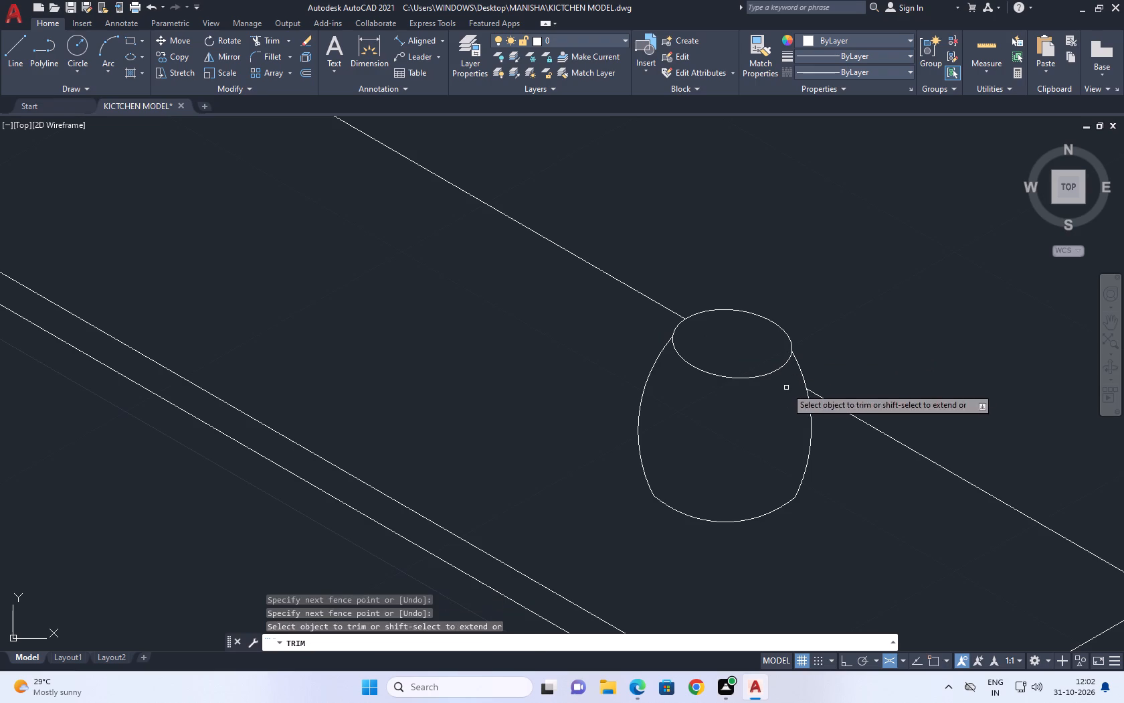
pyautogui.press('Escape')
# Flatten the vessel's rim ellipse slightly by stretching its top quadrant point toward the centre.
pyautogui.scroll(2, 791, 364)
pyautogui.click(791, 358)
pyautogui.click(754, 340)
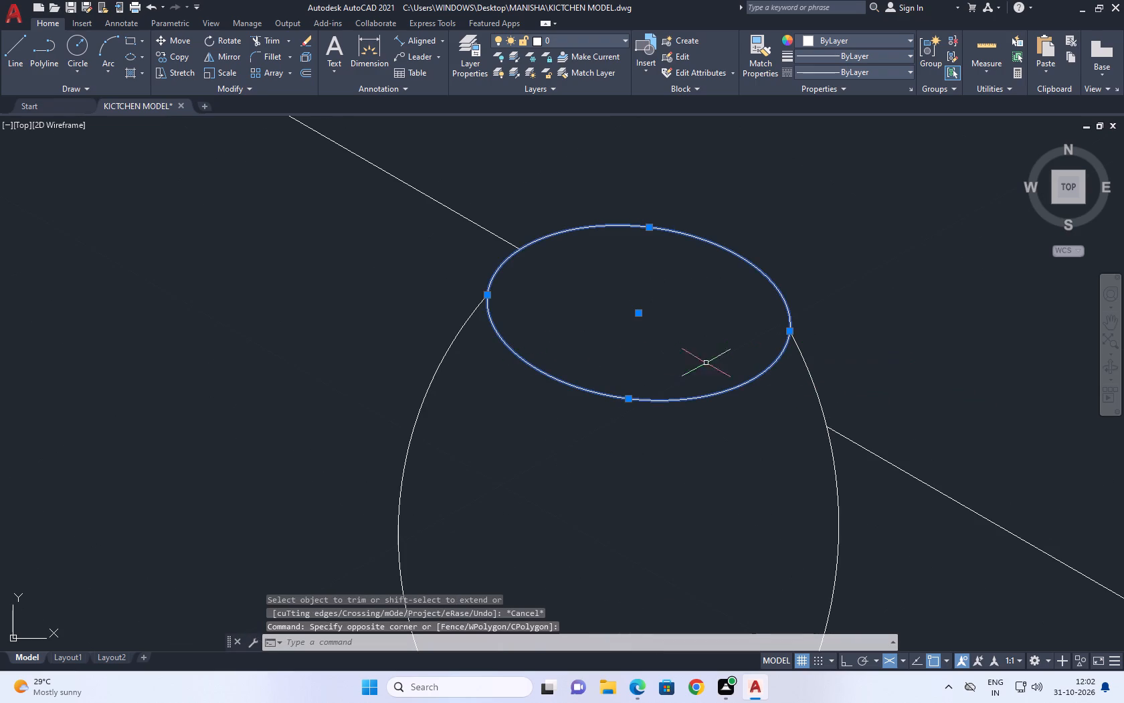
pyautogui.press('Escape')
pyautogui.scroll(-1, 739, 360)
pyautogui.click(622, 348)
pyautogui.click(616, 376)
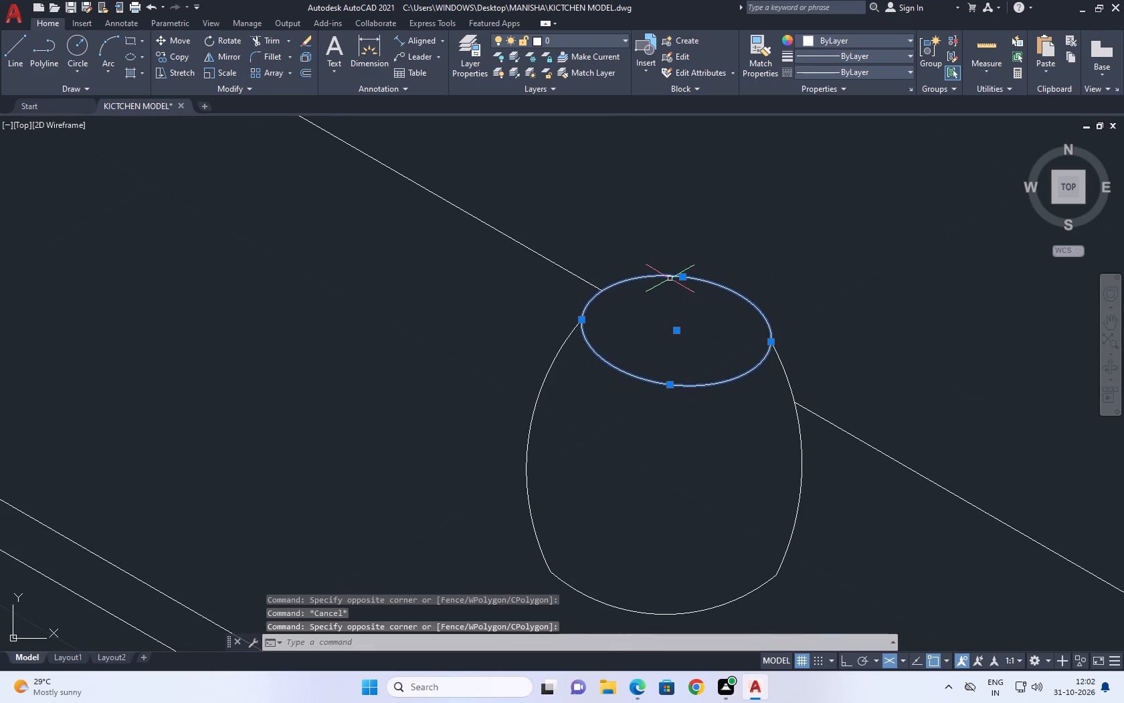
pyautogui.click(680, 275)
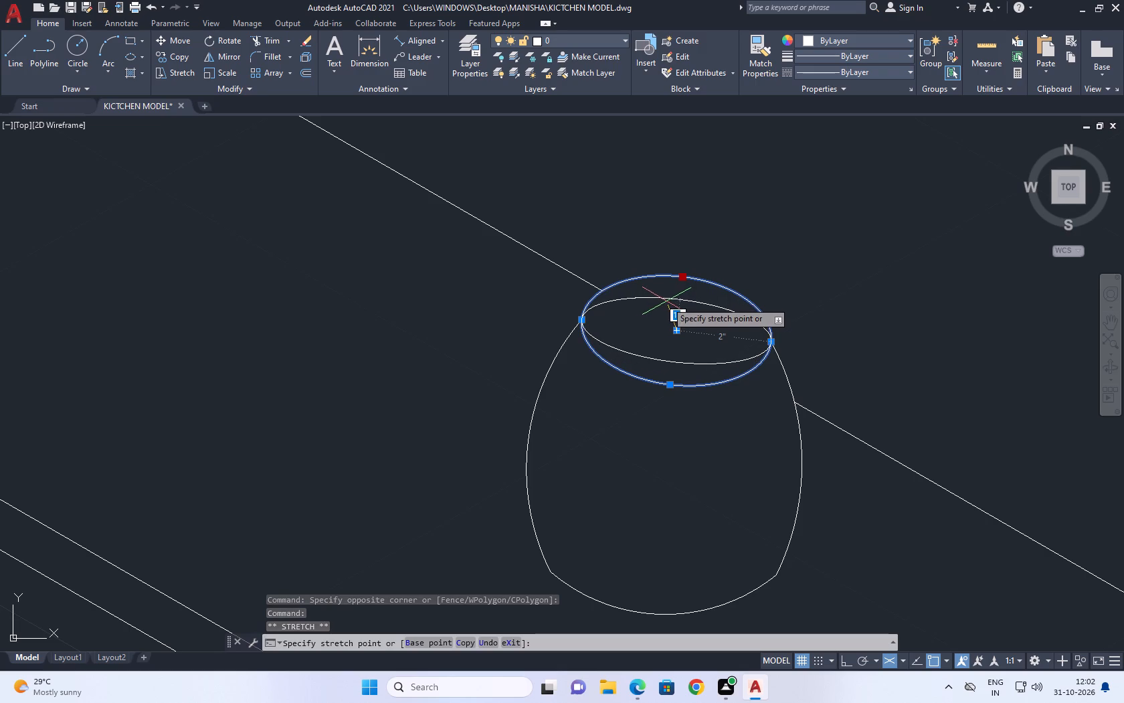
pyautogui.click(673, 290)
pyautogui.press('Escape')
# Stretch the midpoint of the vessel's left side arc slightly inward to reduce its bulge.
pyautogui.scroll(-1, 781, 380)
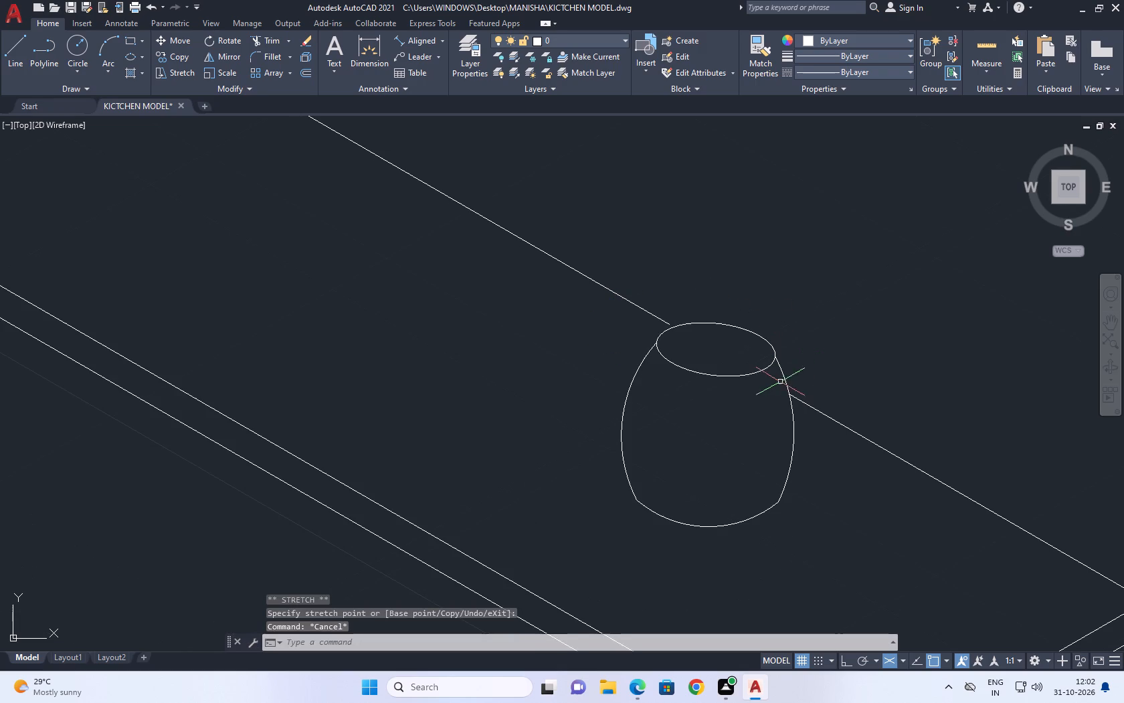
pyautogui.click(652, 418)
pyautogui.click(608, 385)
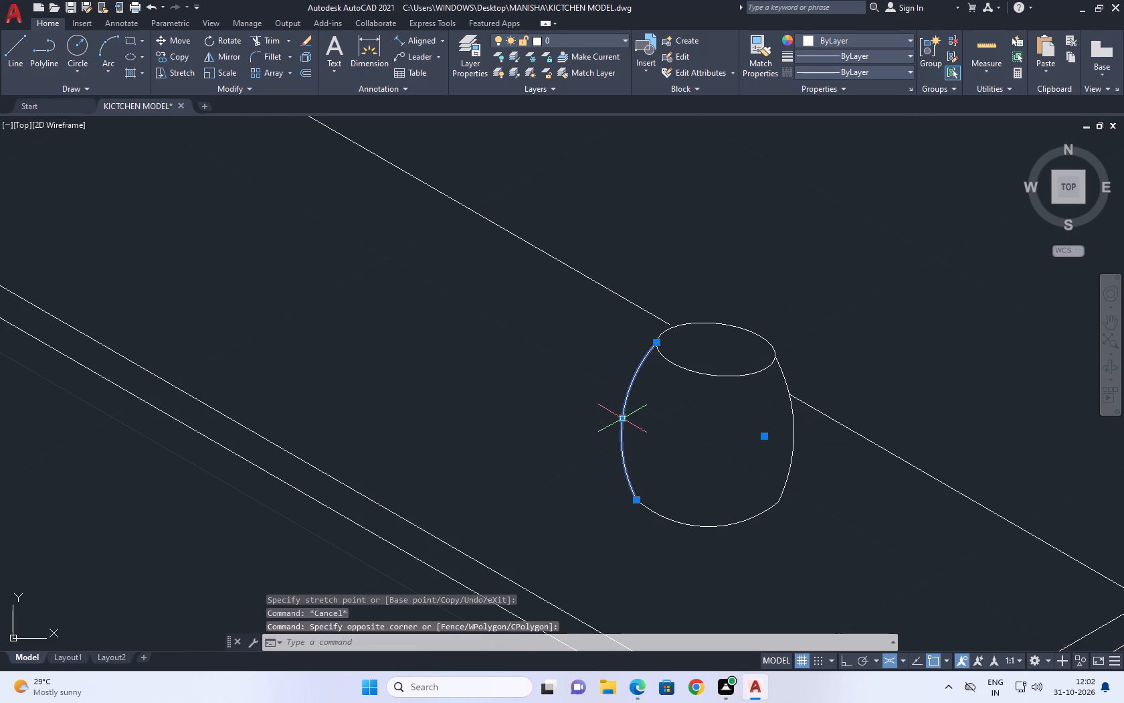
pyautogui.click(622, 419)
pyautogui.click(634, 417)
pyautogui.press('Escape')
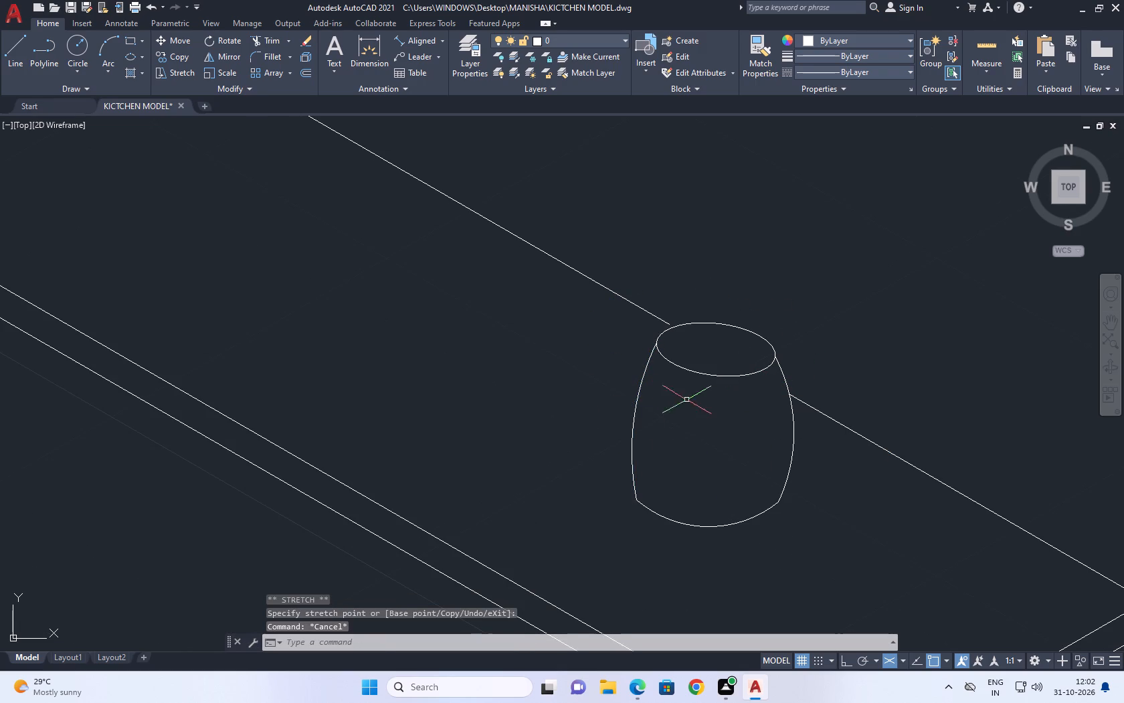
# Stretch the midpoint of the vessel's left side arc slightly outward to increase its bulge.
pyautogui.click(654, 414)
pyautogui.click(606, 407)
pyautogui.click(632, 419)
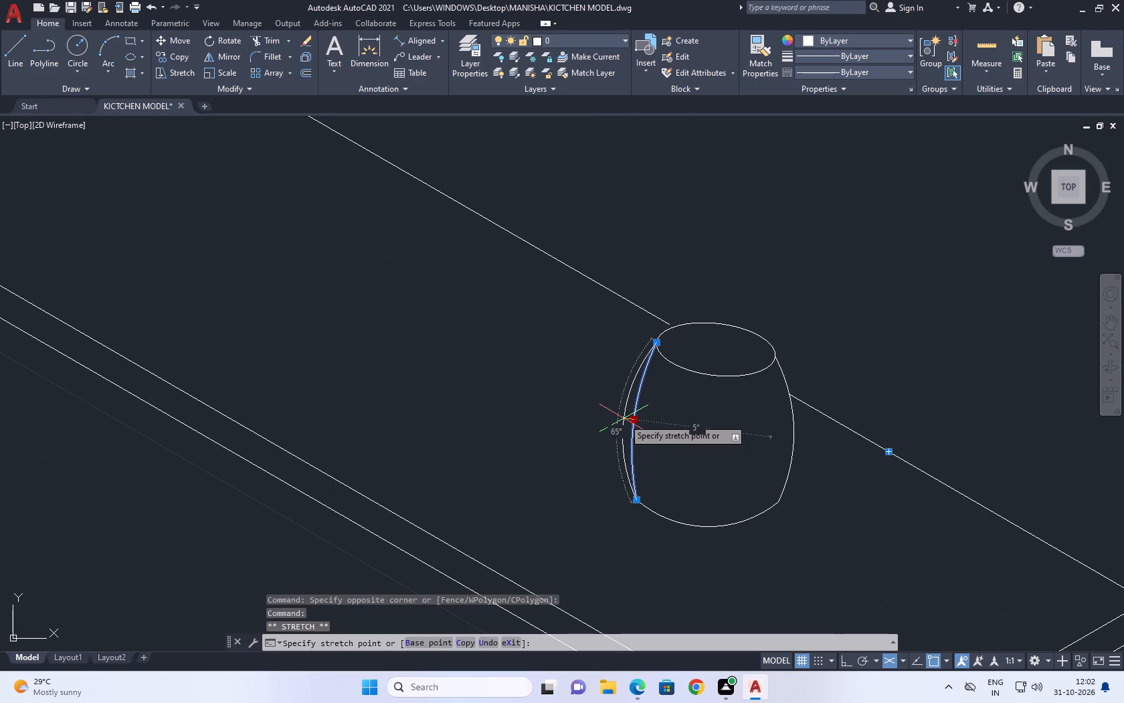
pyautogui.click(625, 418)
pyautogui.press('Escape')
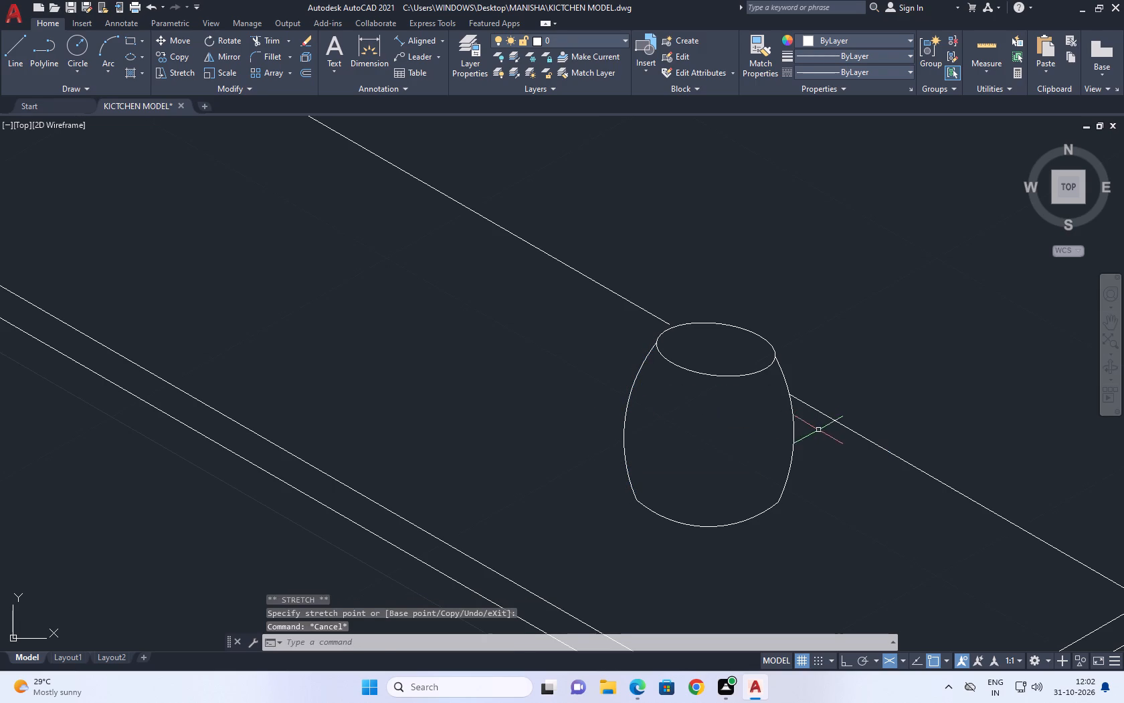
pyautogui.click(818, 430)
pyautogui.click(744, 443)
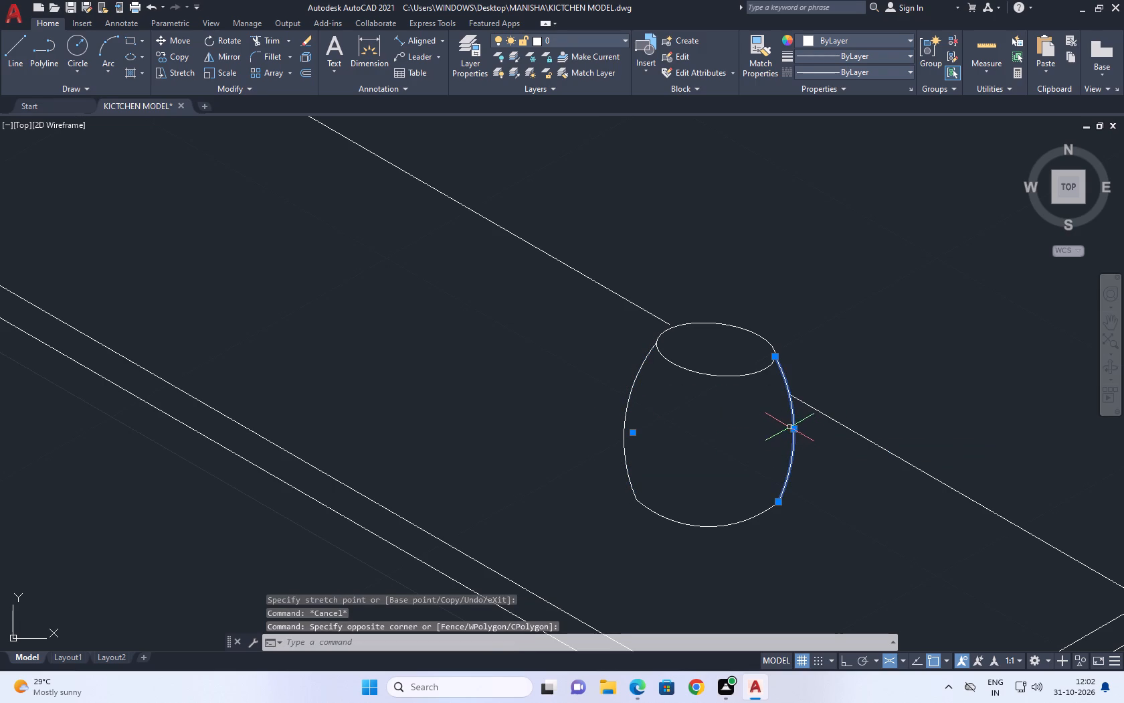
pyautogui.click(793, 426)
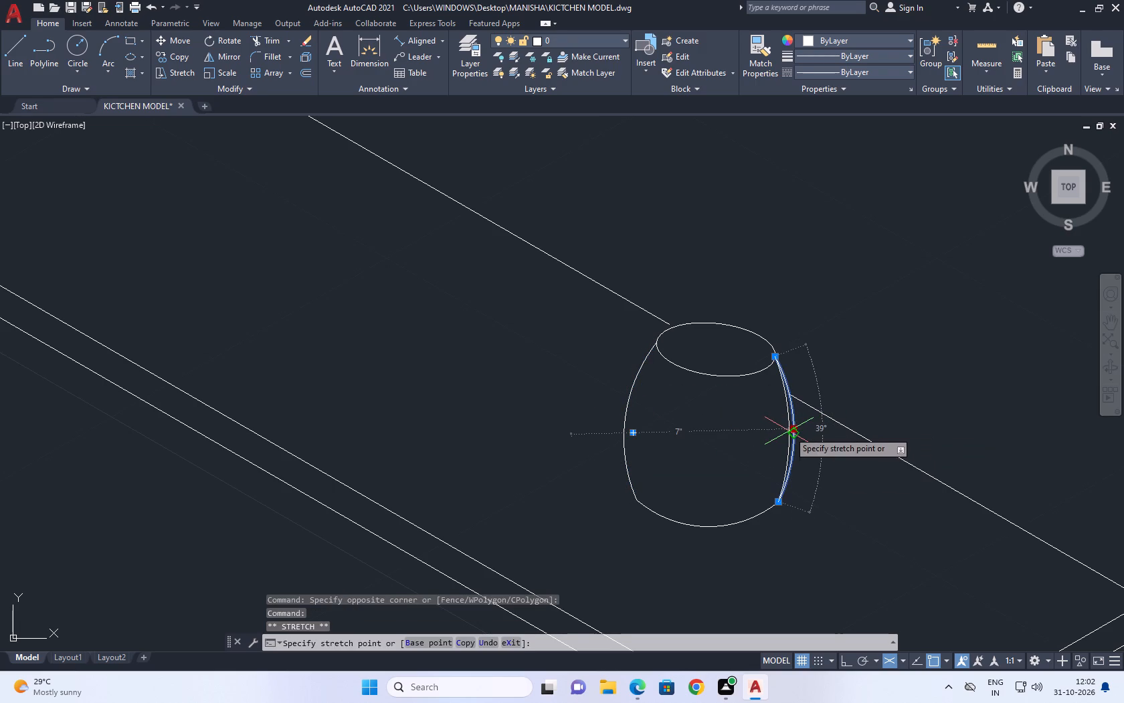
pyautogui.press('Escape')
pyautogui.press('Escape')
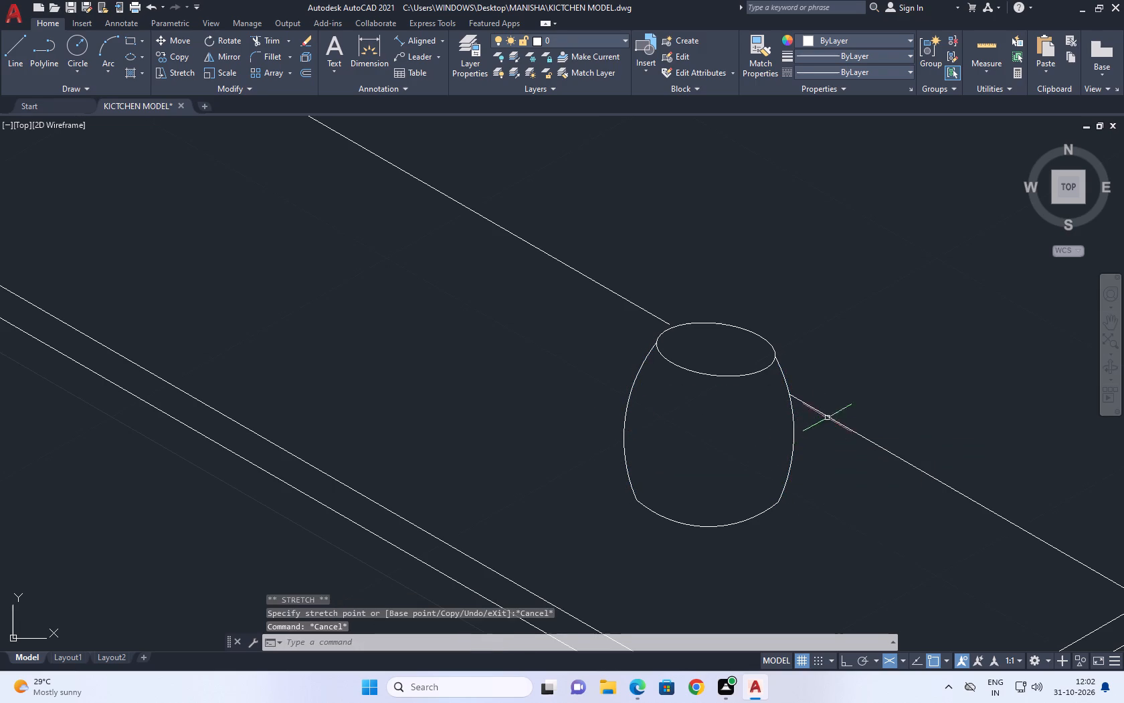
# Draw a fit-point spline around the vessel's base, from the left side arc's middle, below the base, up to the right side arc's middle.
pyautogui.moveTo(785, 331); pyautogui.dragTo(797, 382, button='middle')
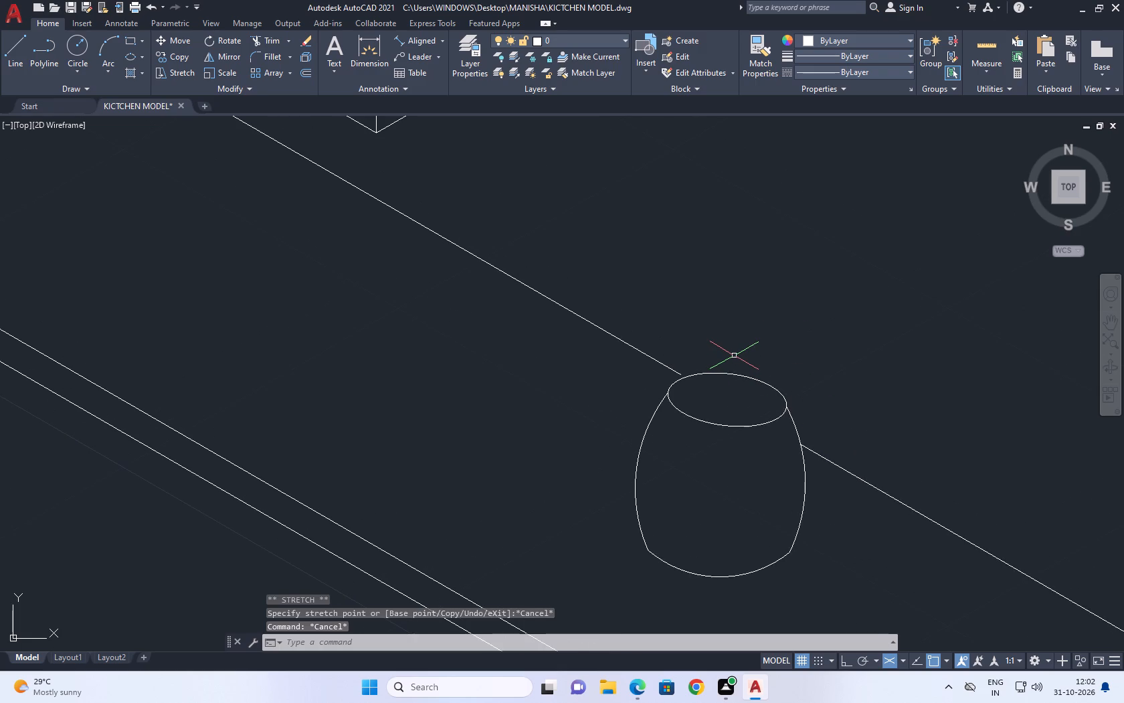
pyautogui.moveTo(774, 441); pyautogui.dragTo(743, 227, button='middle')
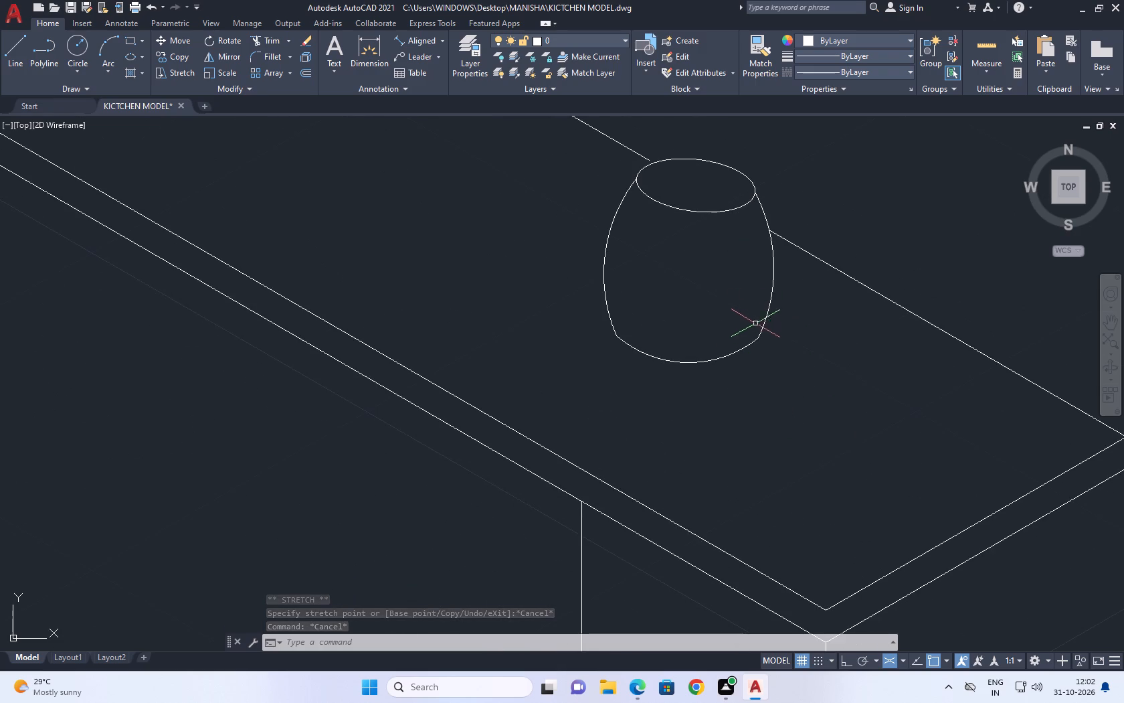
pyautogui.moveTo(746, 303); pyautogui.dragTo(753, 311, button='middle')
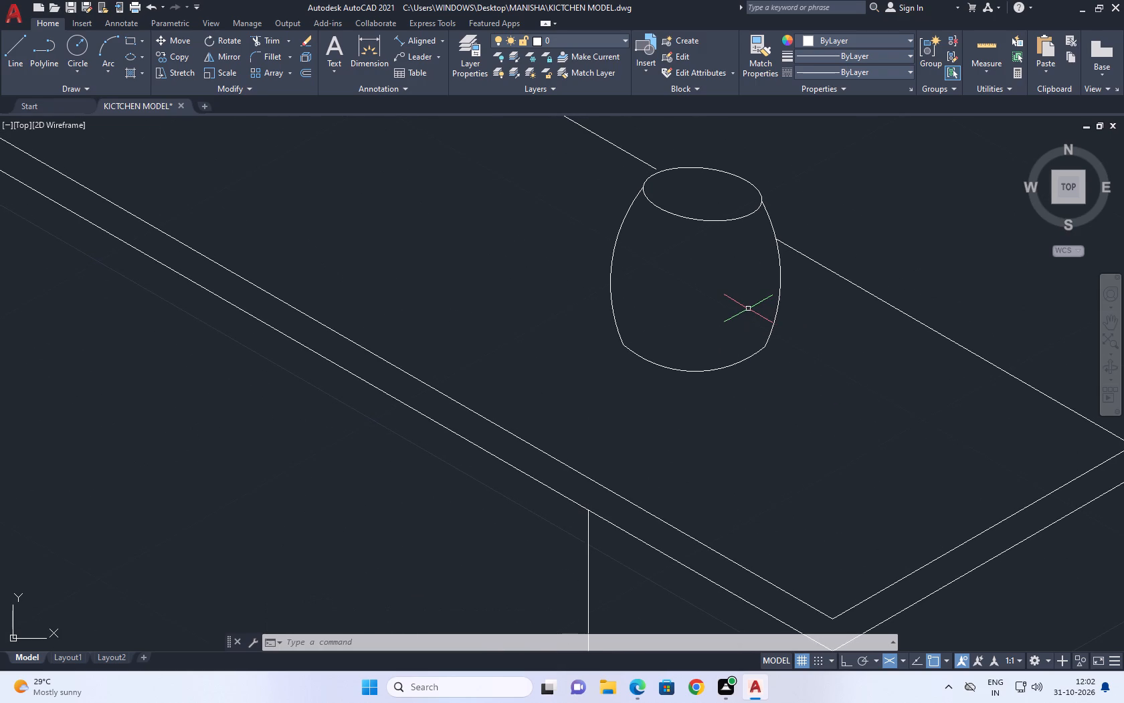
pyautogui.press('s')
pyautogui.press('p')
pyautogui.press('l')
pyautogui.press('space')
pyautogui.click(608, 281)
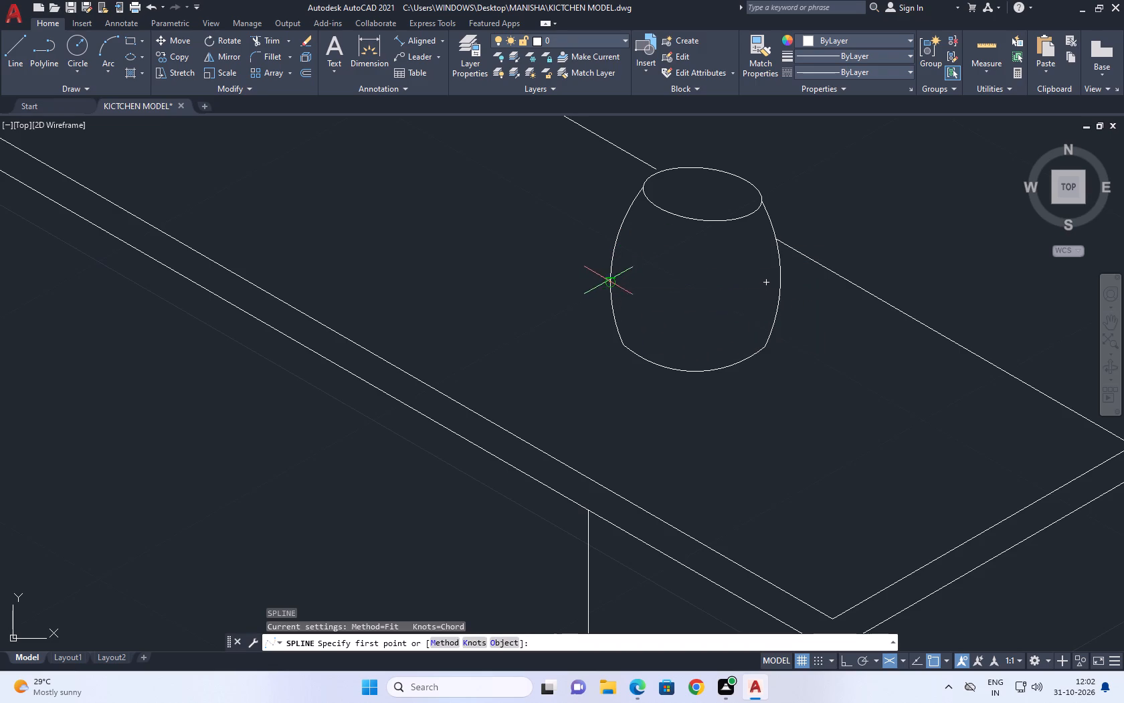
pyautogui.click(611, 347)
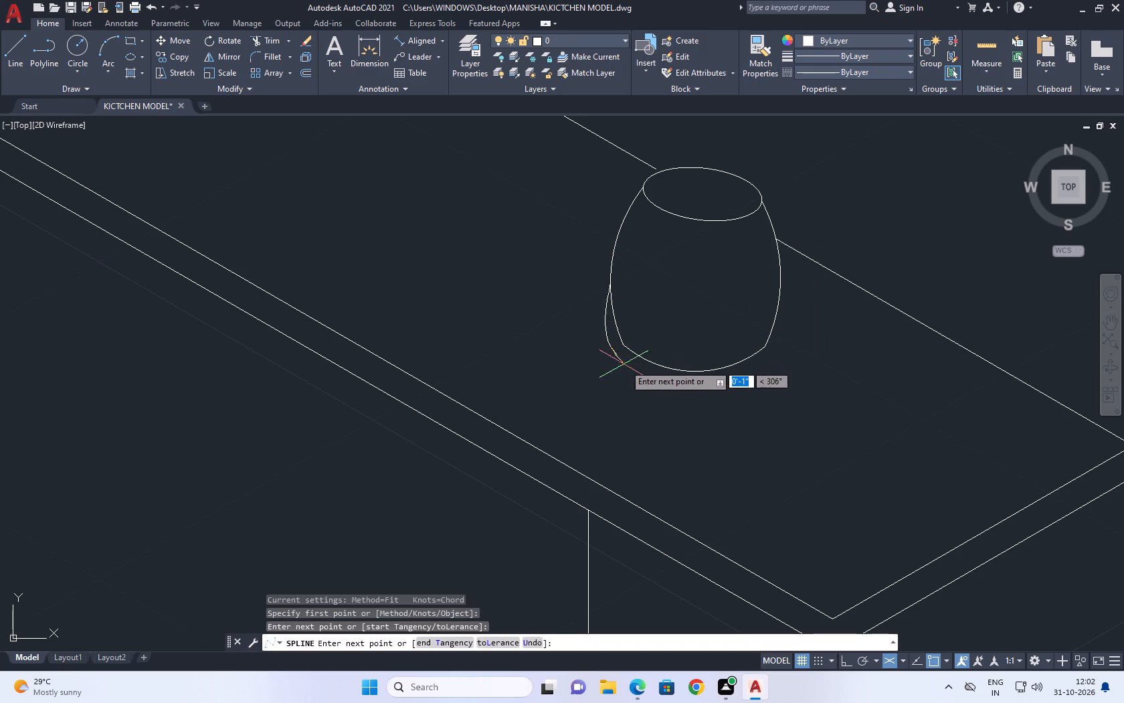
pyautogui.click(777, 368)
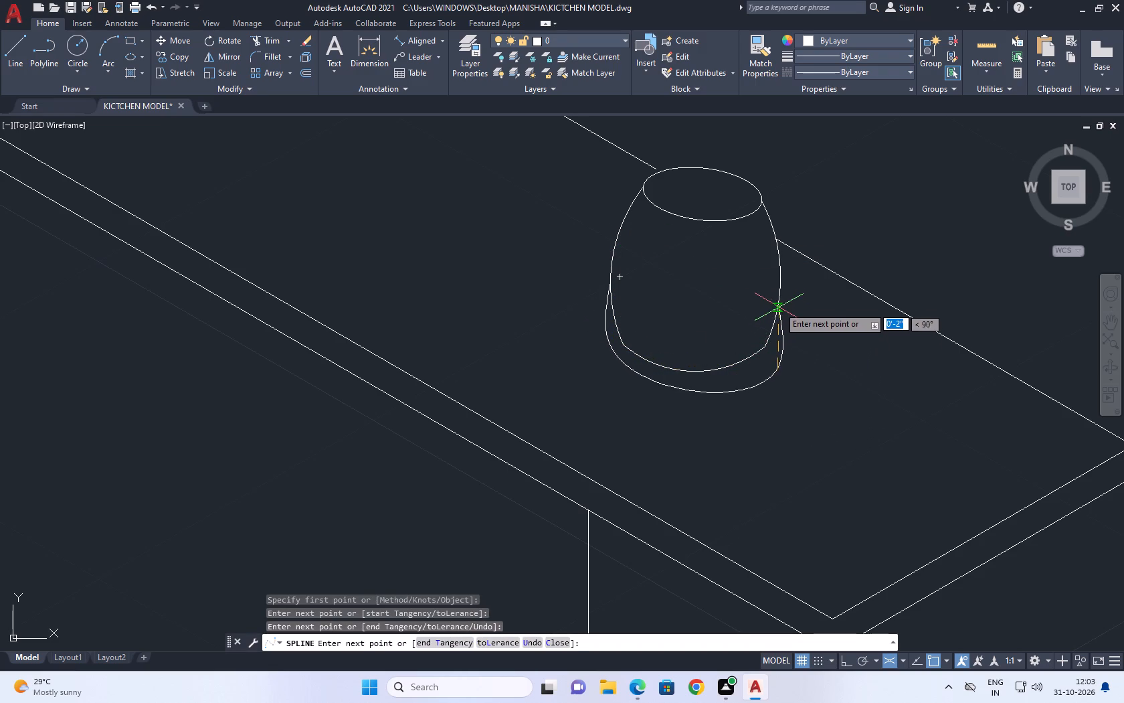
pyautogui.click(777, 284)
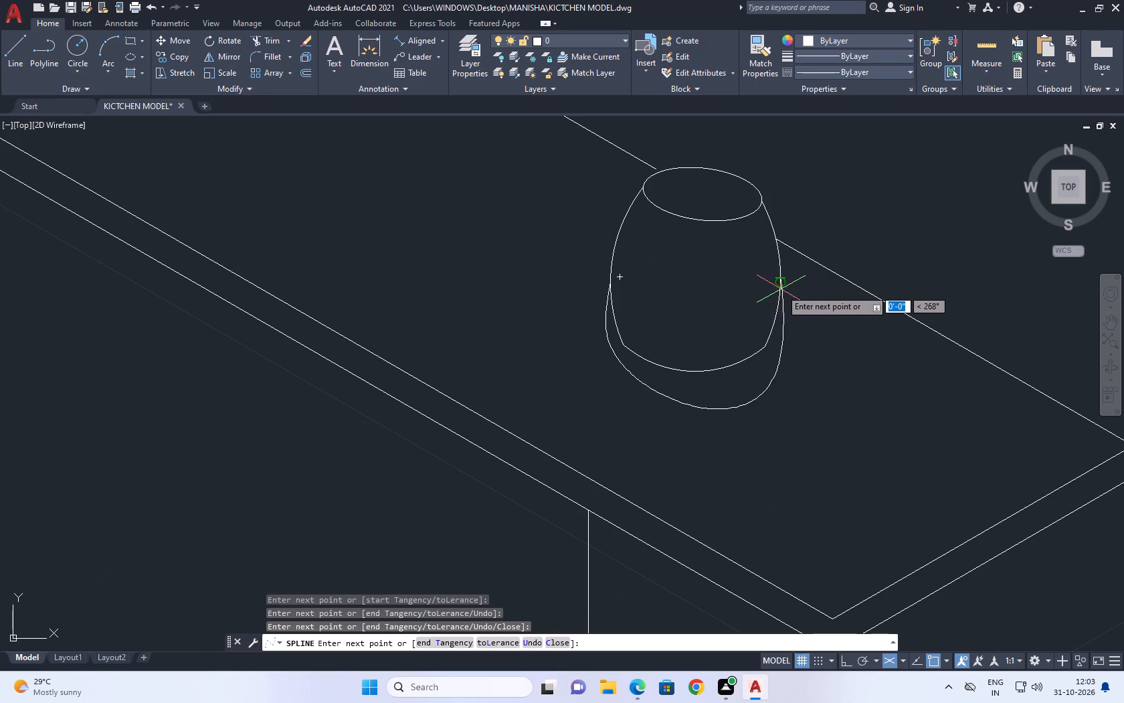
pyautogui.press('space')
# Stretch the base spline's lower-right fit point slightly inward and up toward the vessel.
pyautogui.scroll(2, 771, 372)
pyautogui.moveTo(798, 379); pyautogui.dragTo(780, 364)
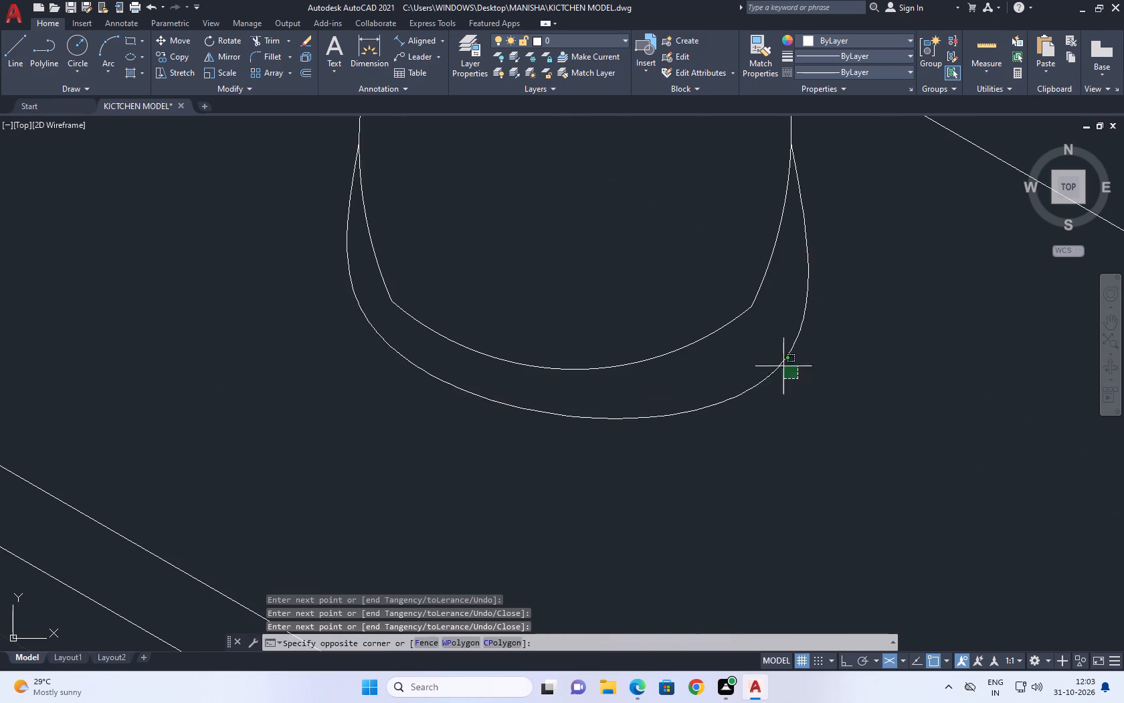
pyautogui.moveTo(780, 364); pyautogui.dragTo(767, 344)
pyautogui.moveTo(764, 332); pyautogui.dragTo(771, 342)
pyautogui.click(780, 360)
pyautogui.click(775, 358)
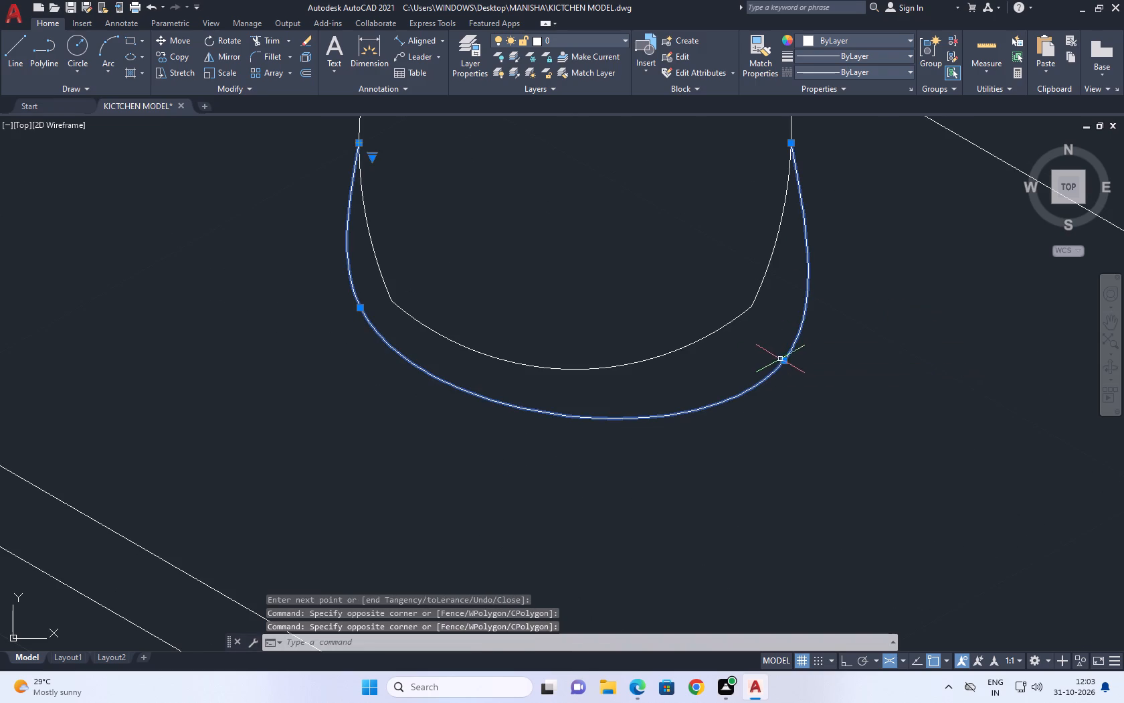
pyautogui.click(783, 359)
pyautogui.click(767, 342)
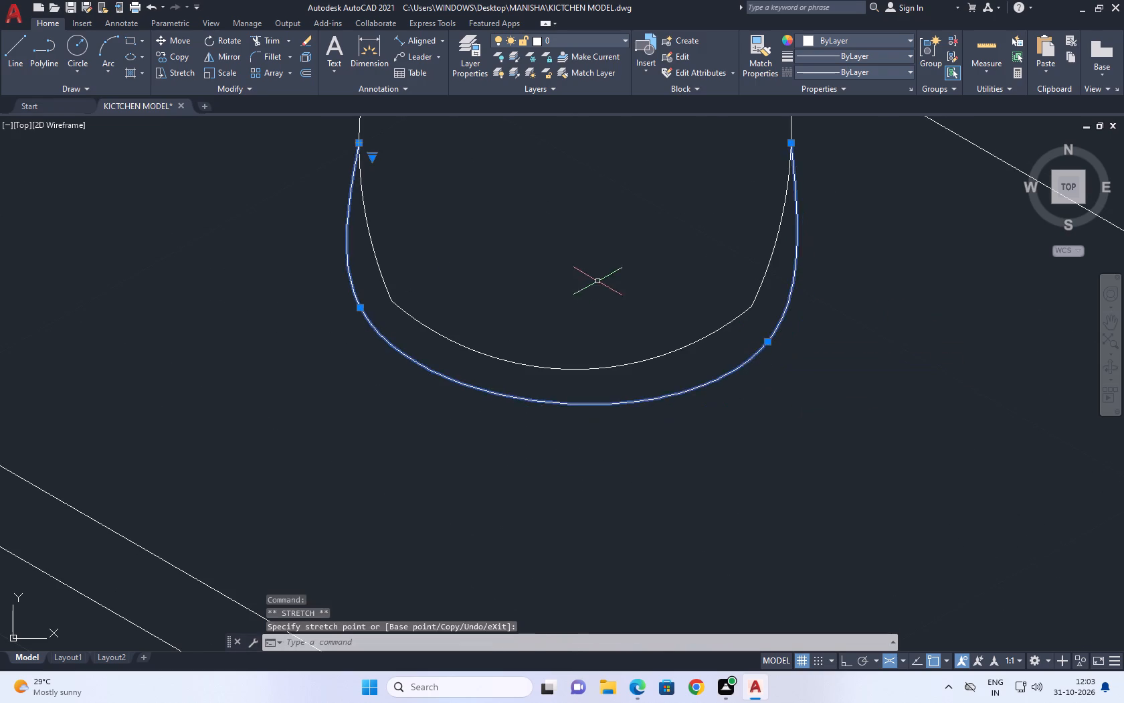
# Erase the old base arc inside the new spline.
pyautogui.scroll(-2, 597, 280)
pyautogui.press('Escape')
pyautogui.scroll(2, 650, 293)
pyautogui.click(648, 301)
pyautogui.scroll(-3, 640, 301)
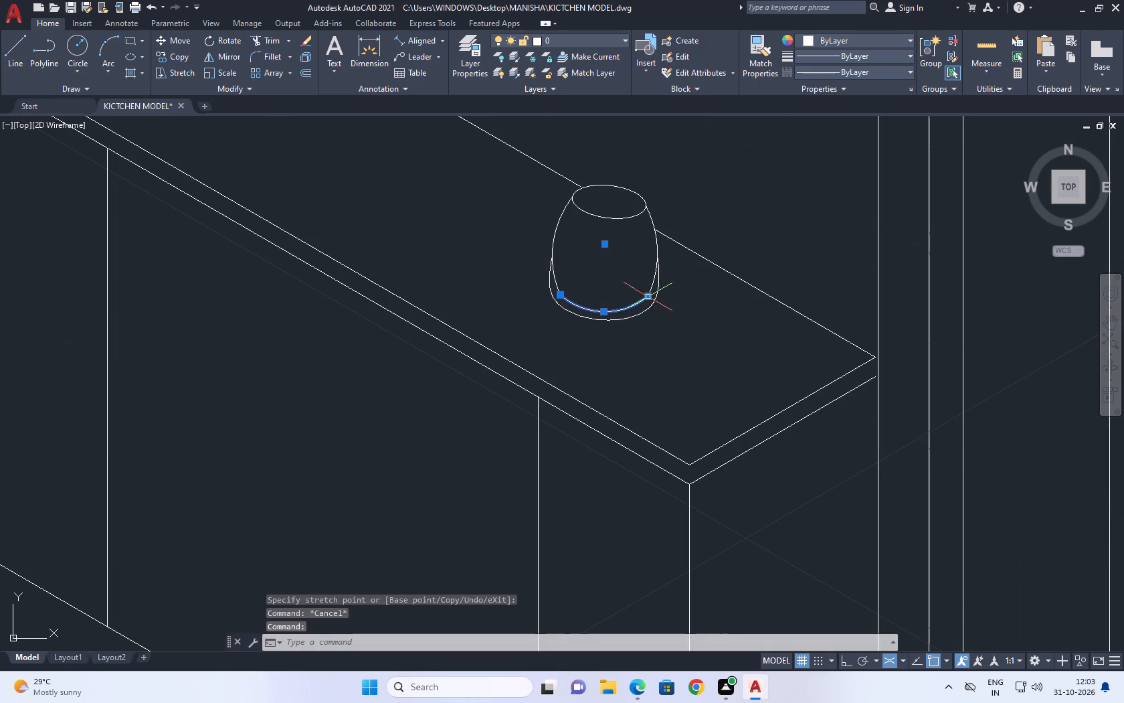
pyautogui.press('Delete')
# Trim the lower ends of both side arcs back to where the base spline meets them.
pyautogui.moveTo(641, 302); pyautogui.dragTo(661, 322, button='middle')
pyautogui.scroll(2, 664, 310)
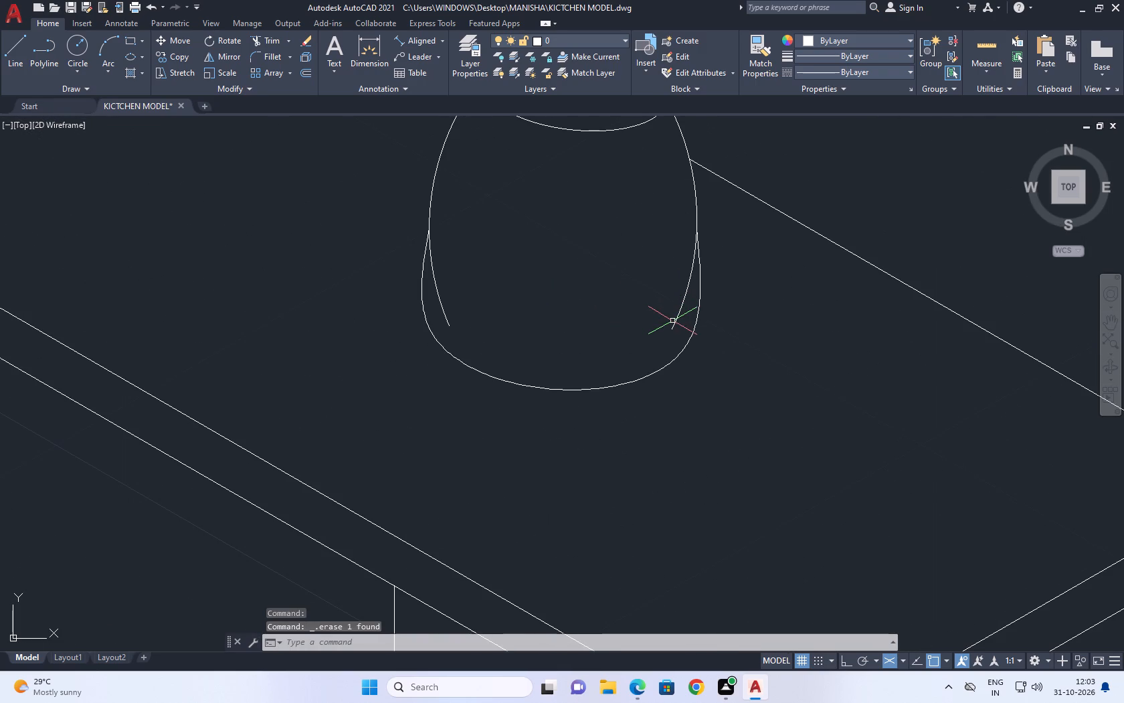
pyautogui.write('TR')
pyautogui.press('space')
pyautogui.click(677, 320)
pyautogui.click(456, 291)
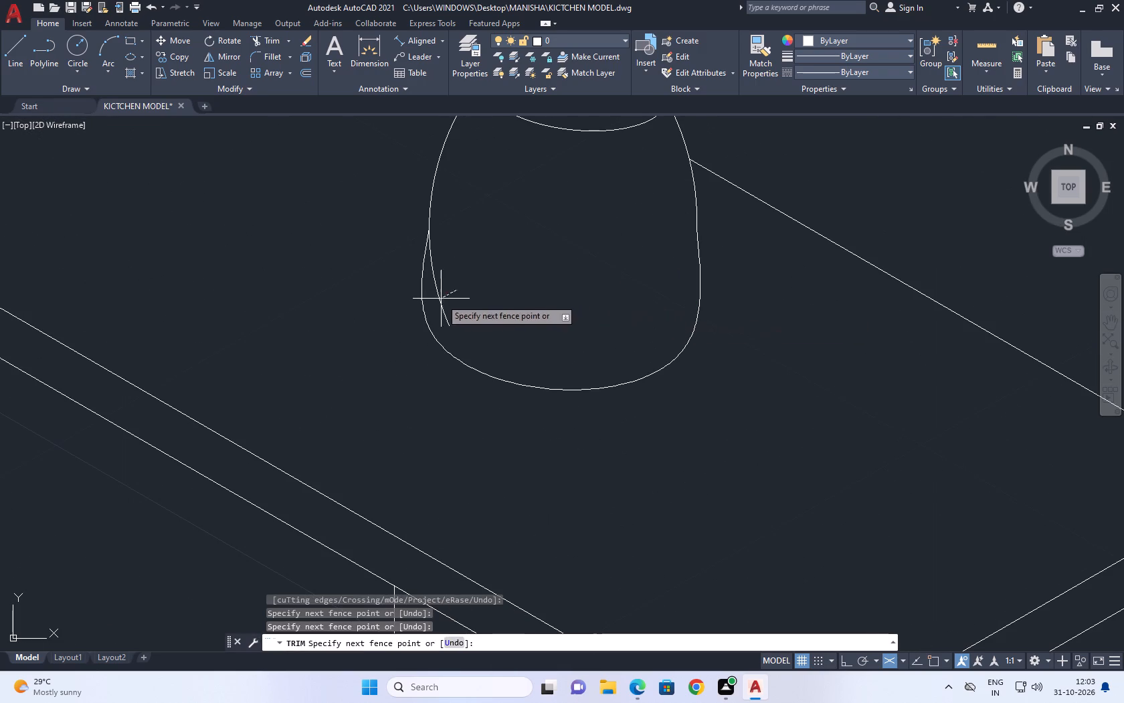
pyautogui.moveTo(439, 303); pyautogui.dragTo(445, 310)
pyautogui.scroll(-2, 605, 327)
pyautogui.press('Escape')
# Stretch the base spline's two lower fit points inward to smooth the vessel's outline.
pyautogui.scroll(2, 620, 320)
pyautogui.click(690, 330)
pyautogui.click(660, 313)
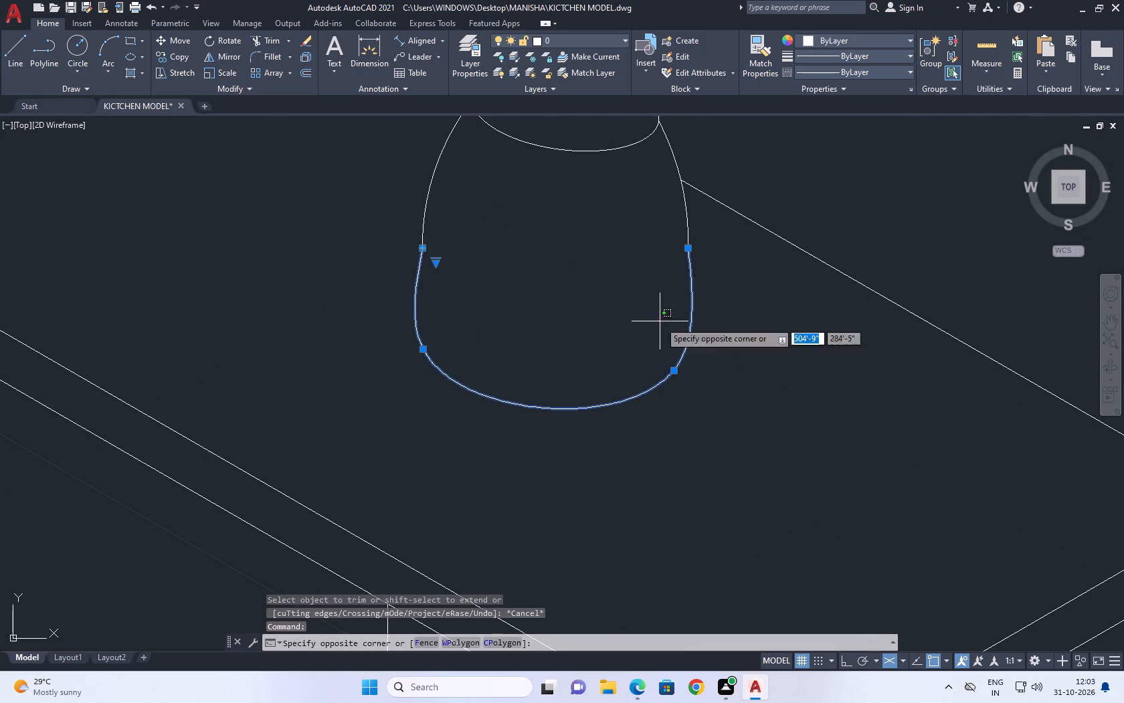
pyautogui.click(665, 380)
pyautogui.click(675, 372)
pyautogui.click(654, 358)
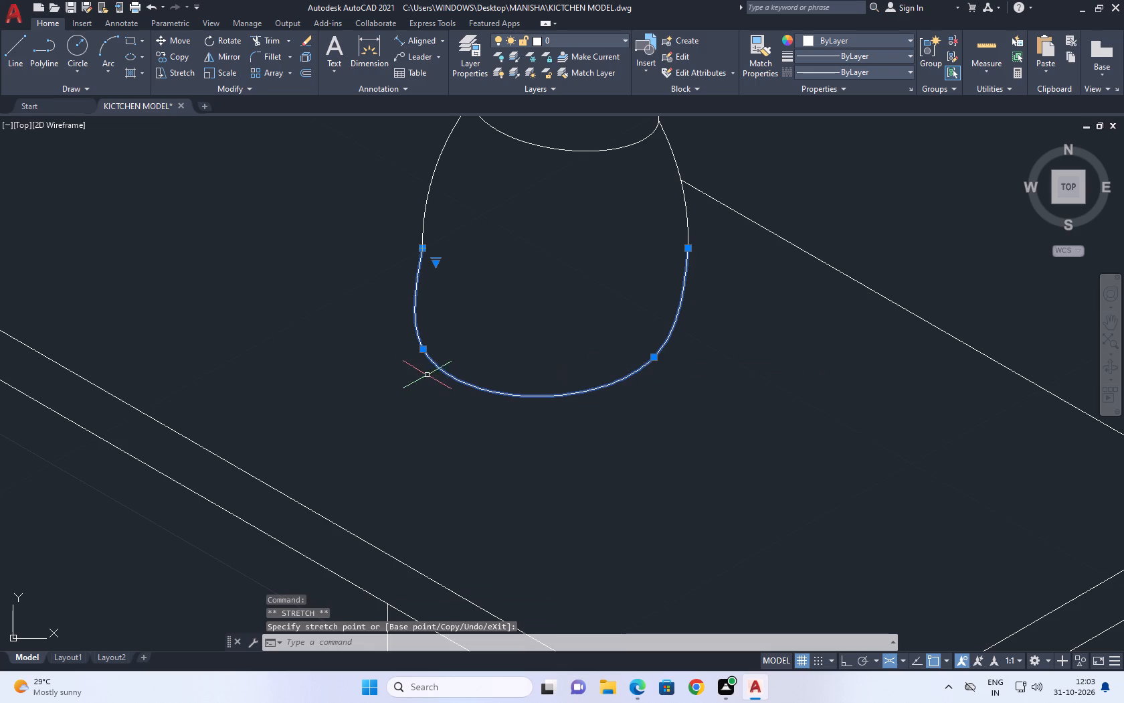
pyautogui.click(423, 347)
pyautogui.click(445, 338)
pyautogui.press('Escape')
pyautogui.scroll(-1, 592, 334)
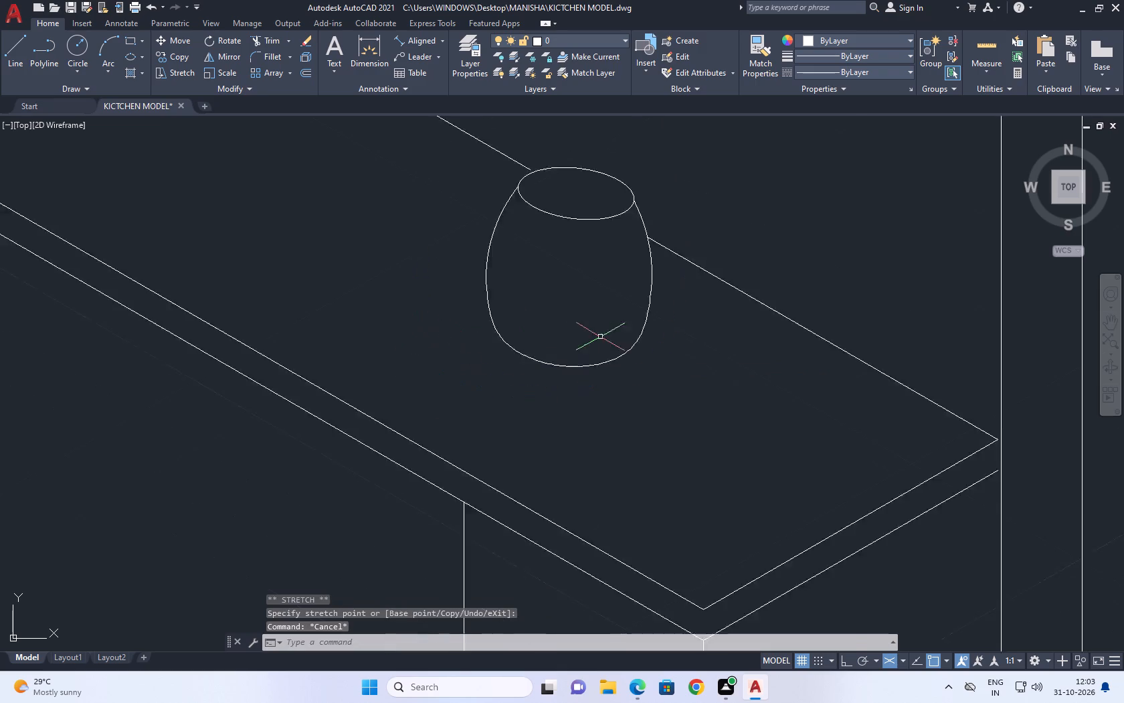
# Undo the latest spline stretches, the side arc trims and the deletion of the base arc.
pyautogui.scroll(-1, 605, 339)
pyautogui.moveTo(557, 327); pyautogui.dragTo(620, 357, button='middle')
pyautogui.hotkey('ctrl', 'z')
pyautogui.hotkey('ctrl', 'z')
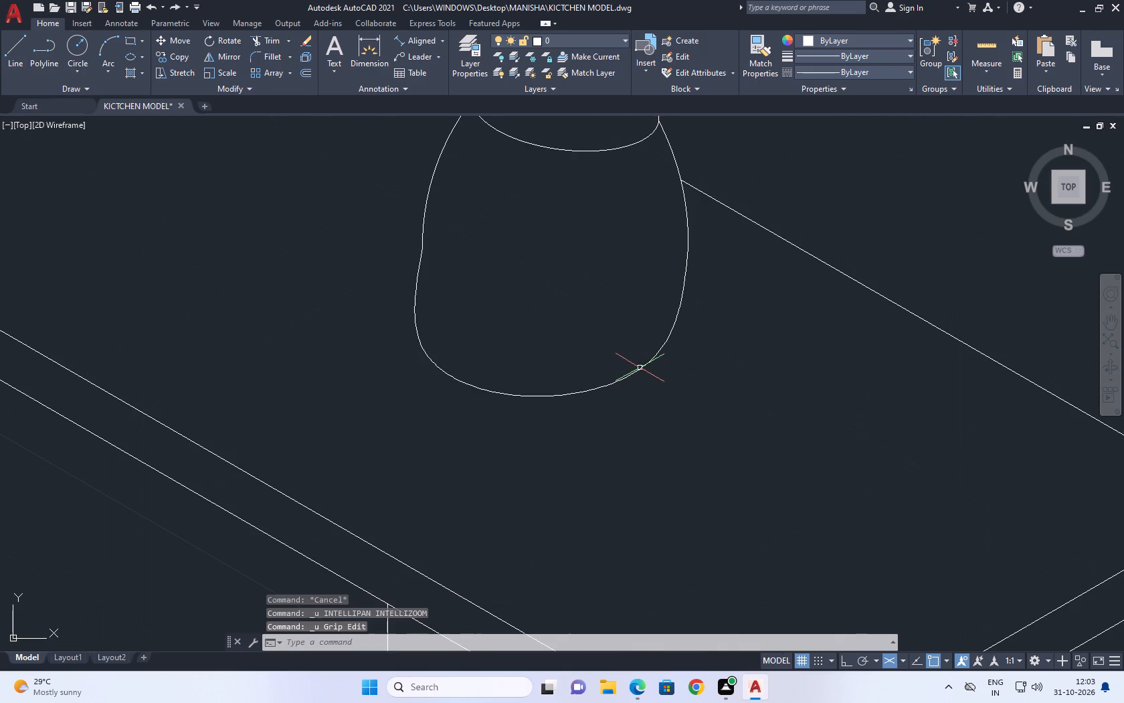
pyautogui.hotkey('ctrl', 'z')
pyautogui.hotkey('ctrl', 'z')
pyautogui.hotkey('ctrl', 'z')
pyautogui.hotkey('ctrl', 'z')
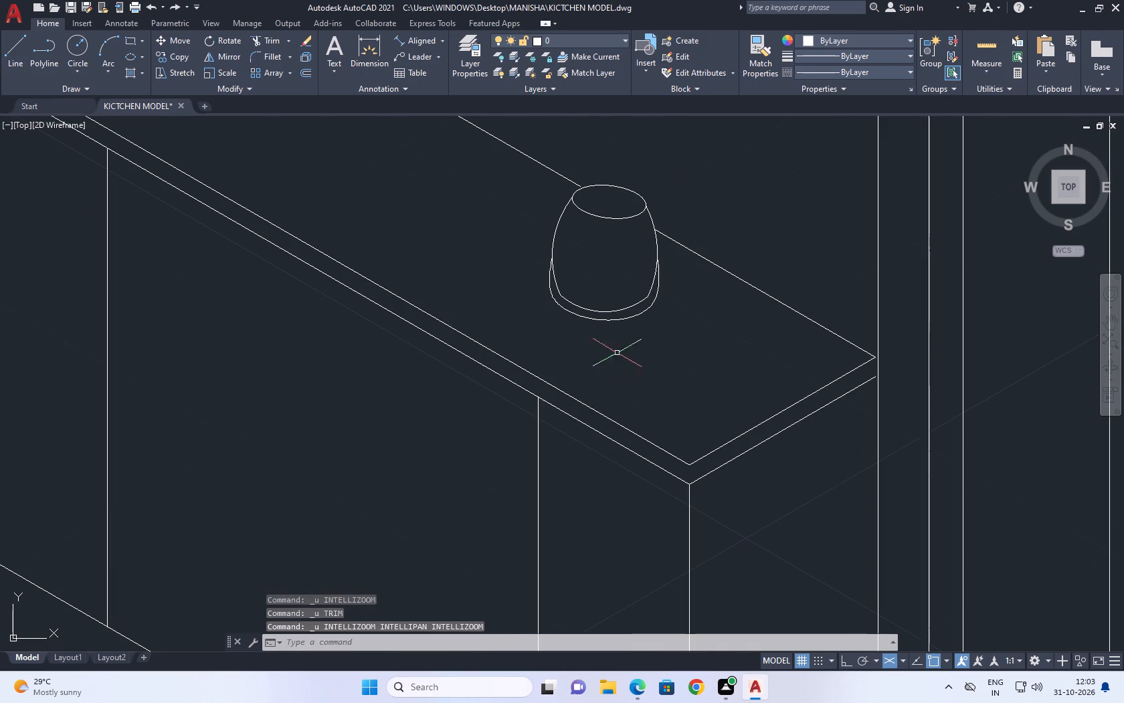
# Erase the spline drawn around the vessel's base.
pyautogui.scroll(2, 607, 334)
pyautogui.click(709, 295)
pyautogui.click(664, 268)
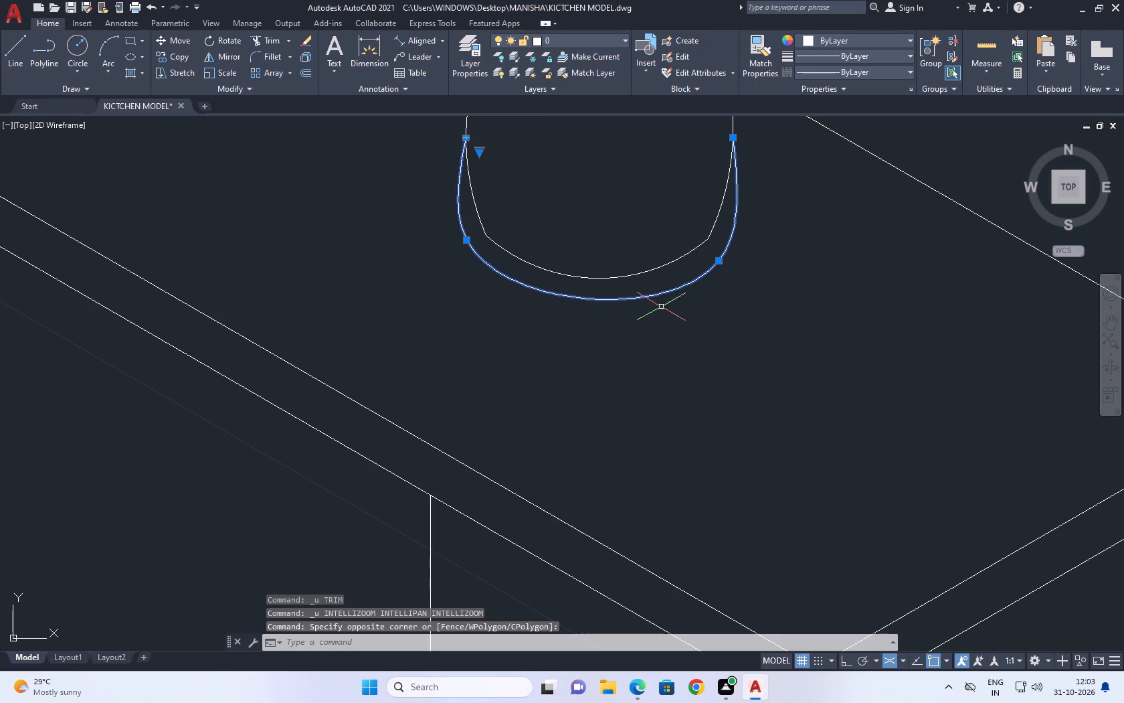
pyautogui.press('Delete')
# Draw a wavy fit-point spline as a plant stem rising from the centre of the vessel's rim.
pyautogui.moveTo(606, 283); pyautogui.dragTo(642, 420, button='middle')
pyautogui.moveTo(698, 347); pyautogui.dragTo(713, 433, button='middle')
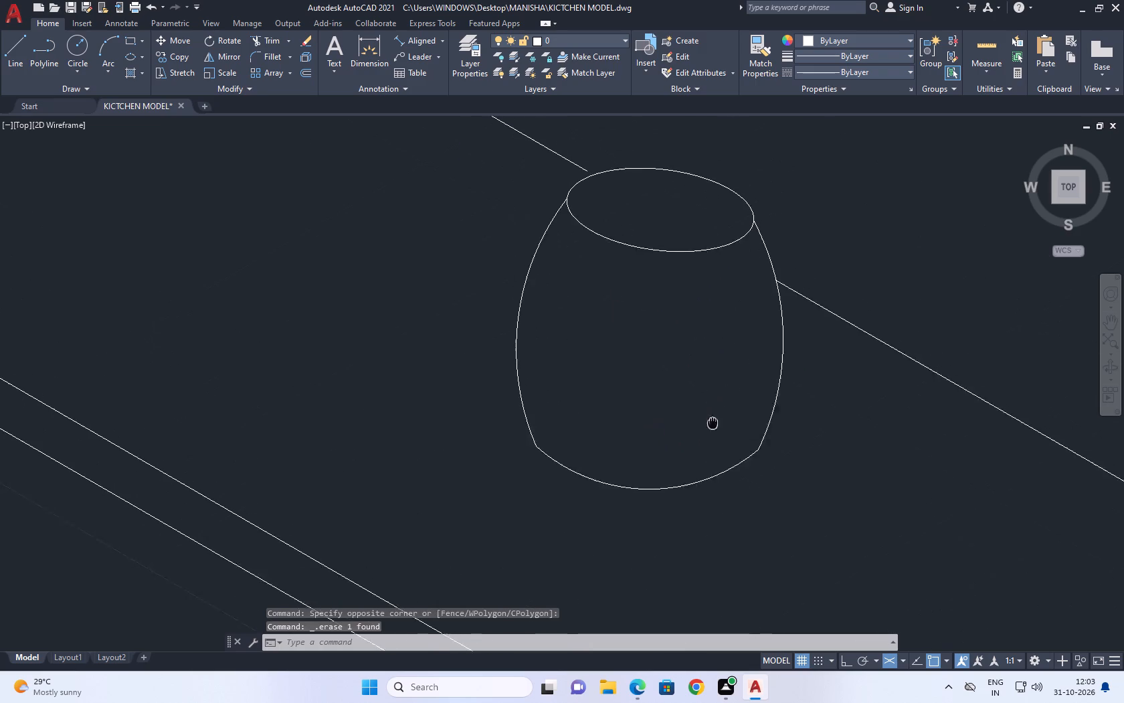
pyautogui.moveTo(713, 433); pyautogui.dragTo(714, 438, button='middle')
pyautogui.moveTo(624, 351); pyautogui.dragTo(666, 476, button='middle')
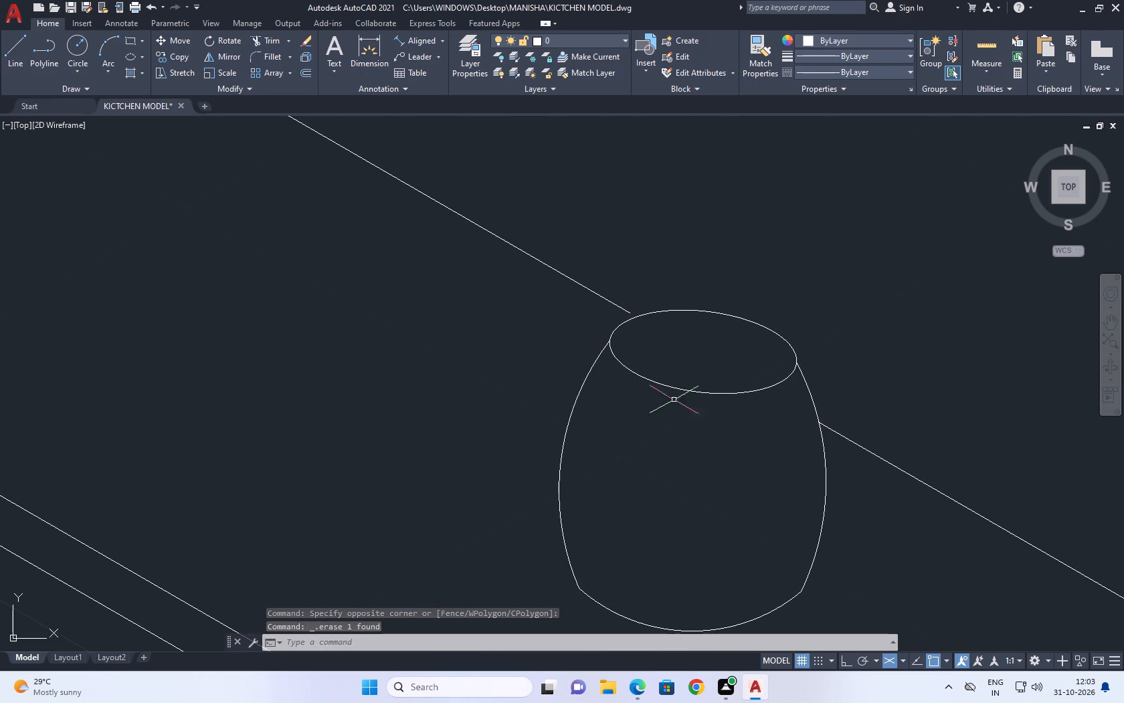
pyautogui.moveTo(650, 374); pyautogui.dragTo(706, 548, button='middle')
pyautogui.press('s')
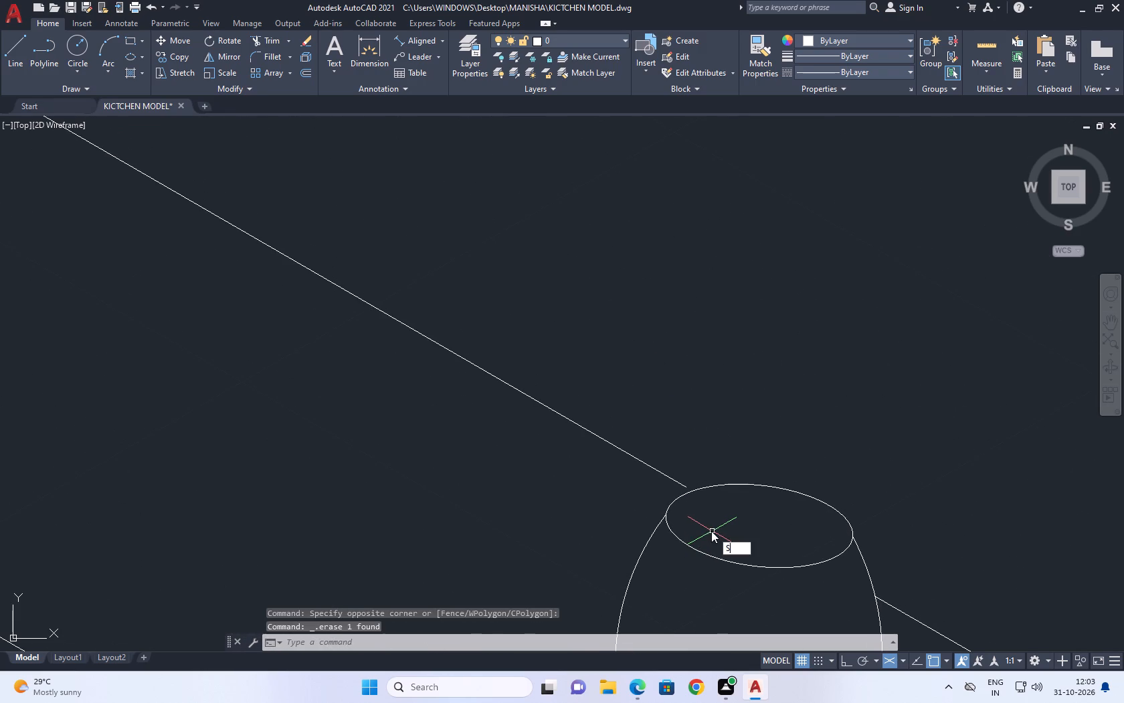
pyautogui.press('p')
pyautogui.press('l')
pyautogui.press('space')
pyautogui.scroll(-3, 745, 522)
pyautogui.scroll(1, 744, 530)
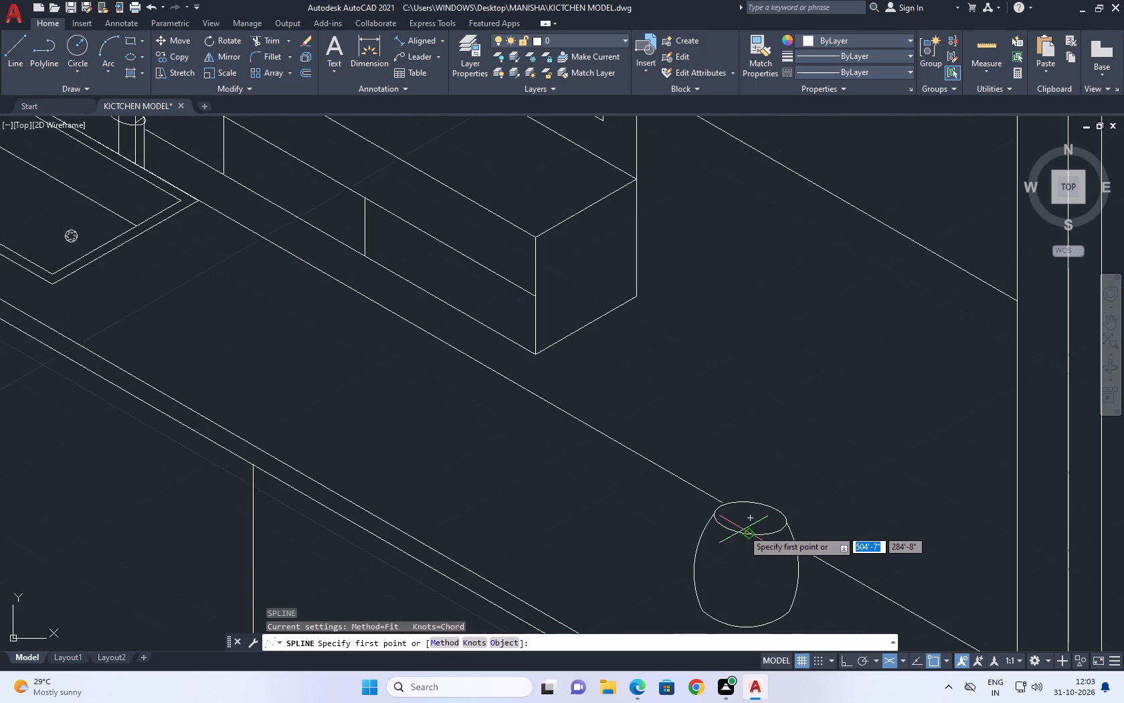
pyautogui.scroll(1, 753, 531)
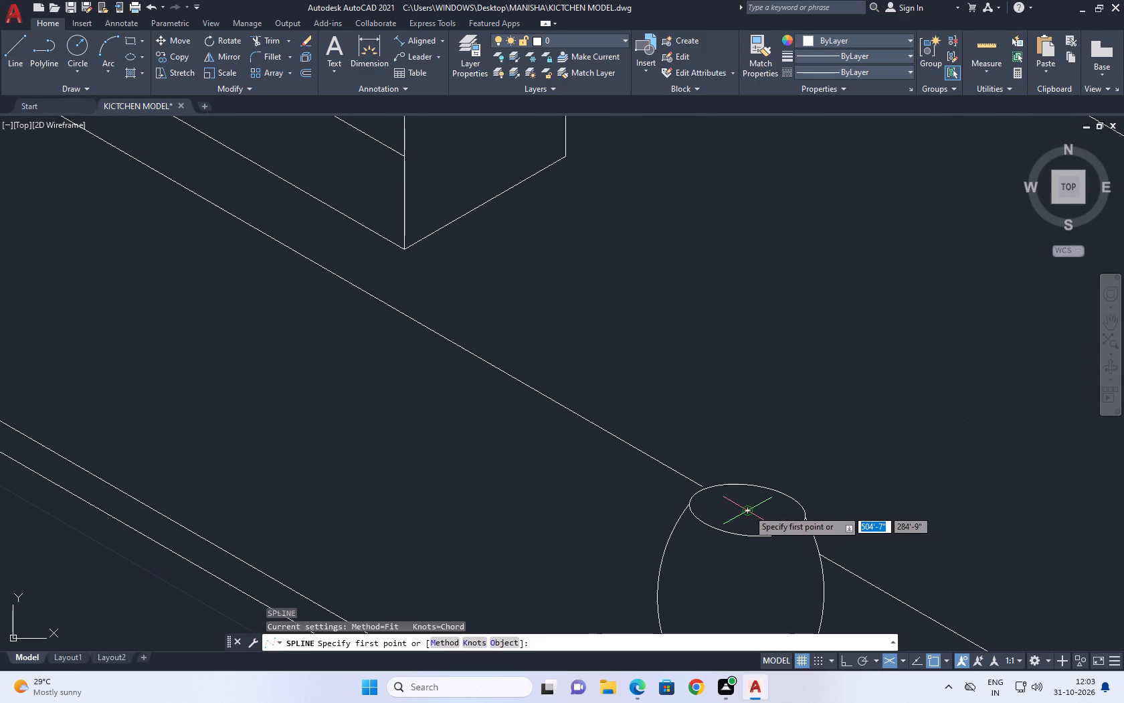
pyautogui.click(747, 510)
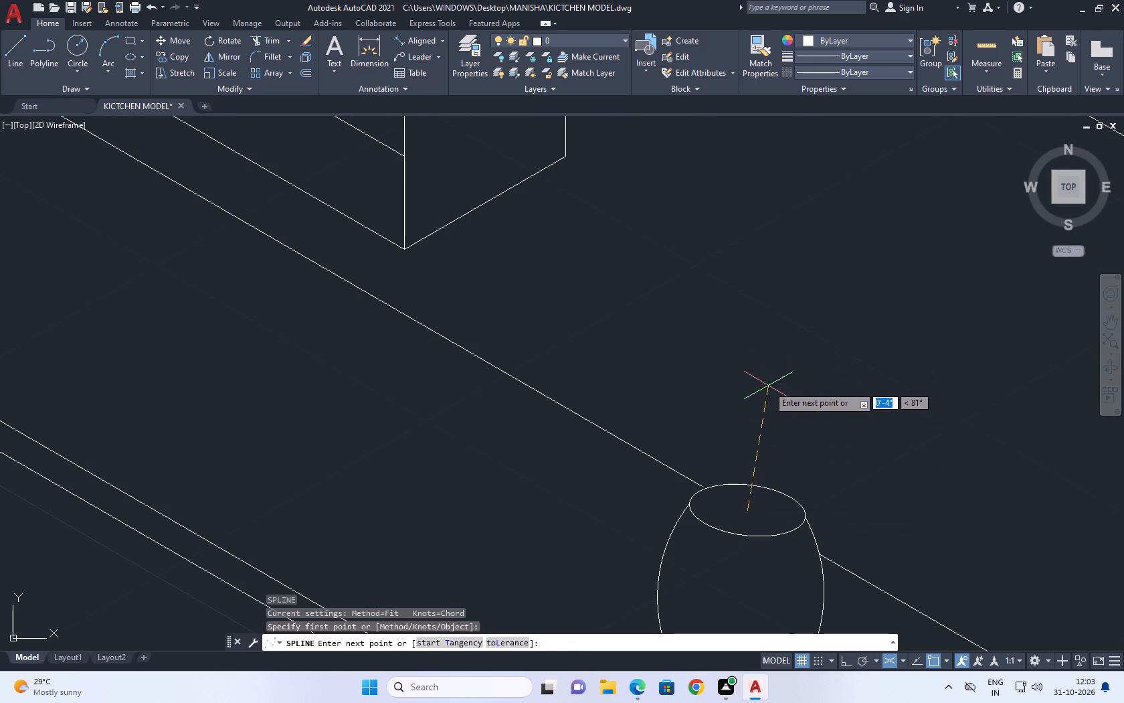
pyautogui.click(768, 386)
pyautogui.click(776, 354)
pyautogui.click(769, 304)
pyautogui.moveTo(761, 216); pyautogui.dragTo(764, 346, button='middle')
pyautogui.scroll(-3, 765, 351)
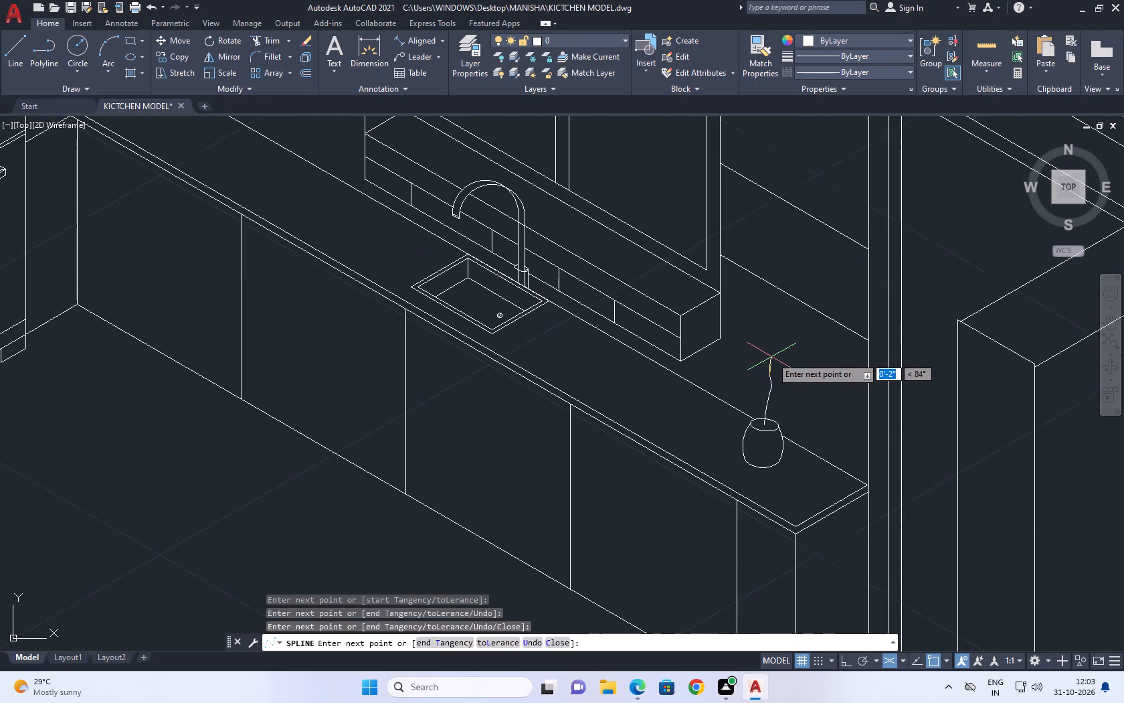
pyautogui.click(771, 364)
pyautogui.doubleClick(773, 343)
pyautogui.press('space')
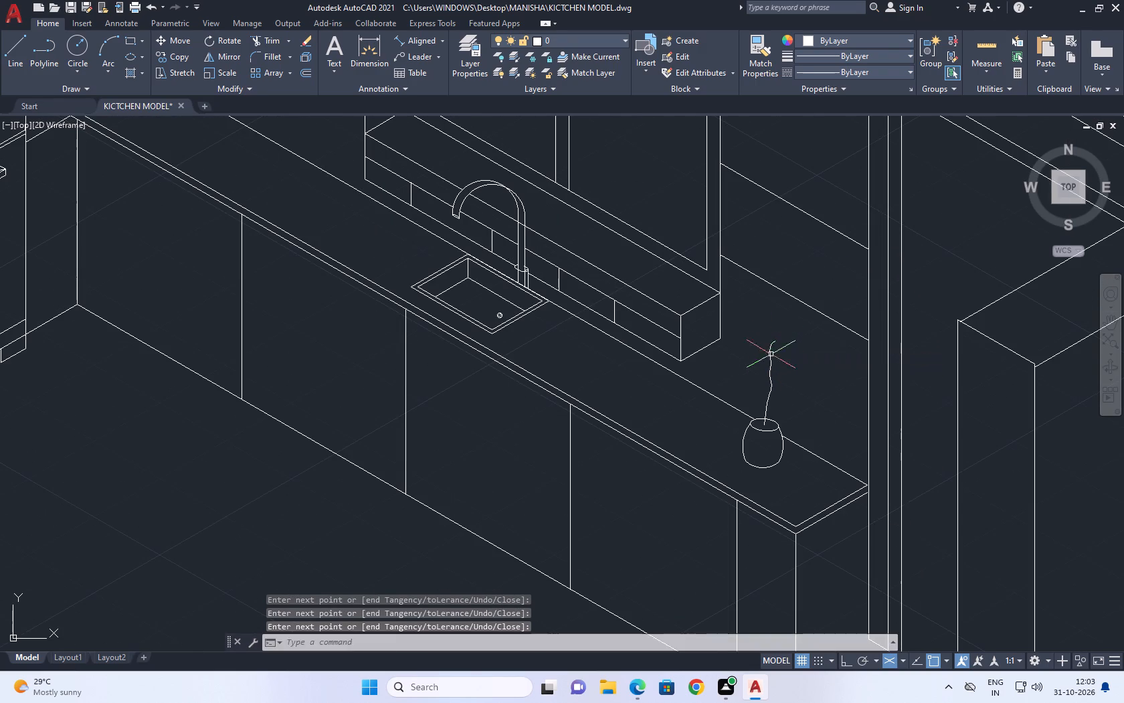
# Draw a nearly straight fit-point spline branch rising to the right from the middle of the plant's main stem.
pyautogui.scroll(3, 769, 368)
pyautogui.press('space')
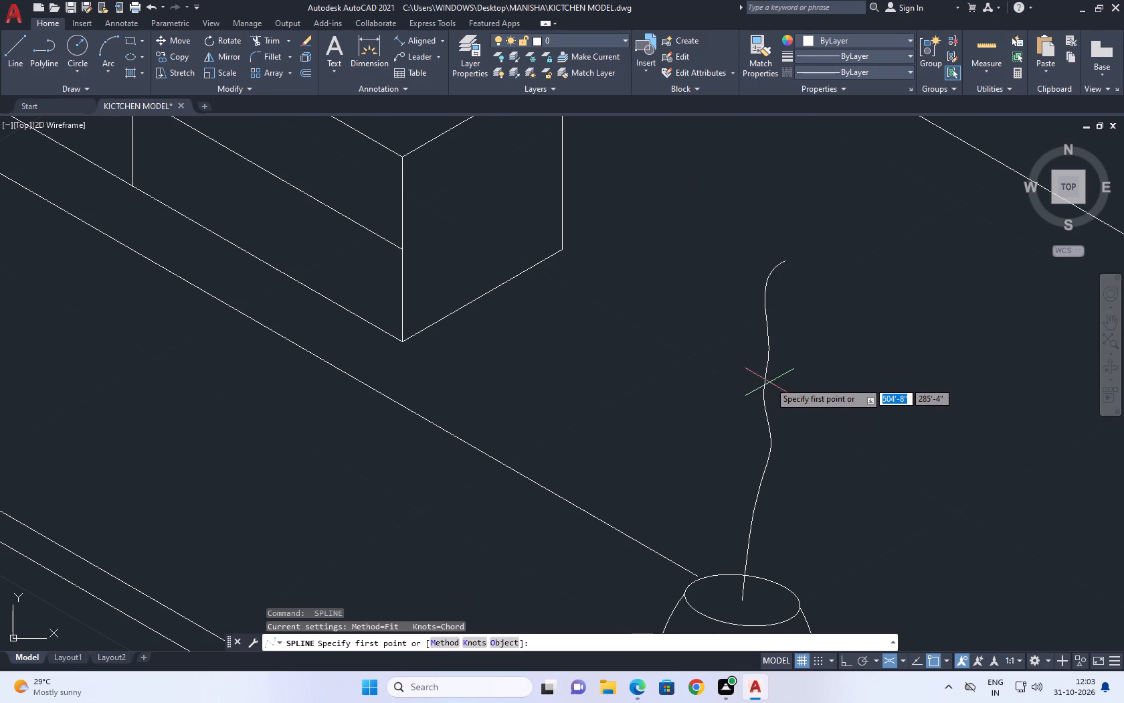
pyautogui.moveTo(774, 431); pyautogui.dragTo(775, 424)
pyautogui.click(816, 372)
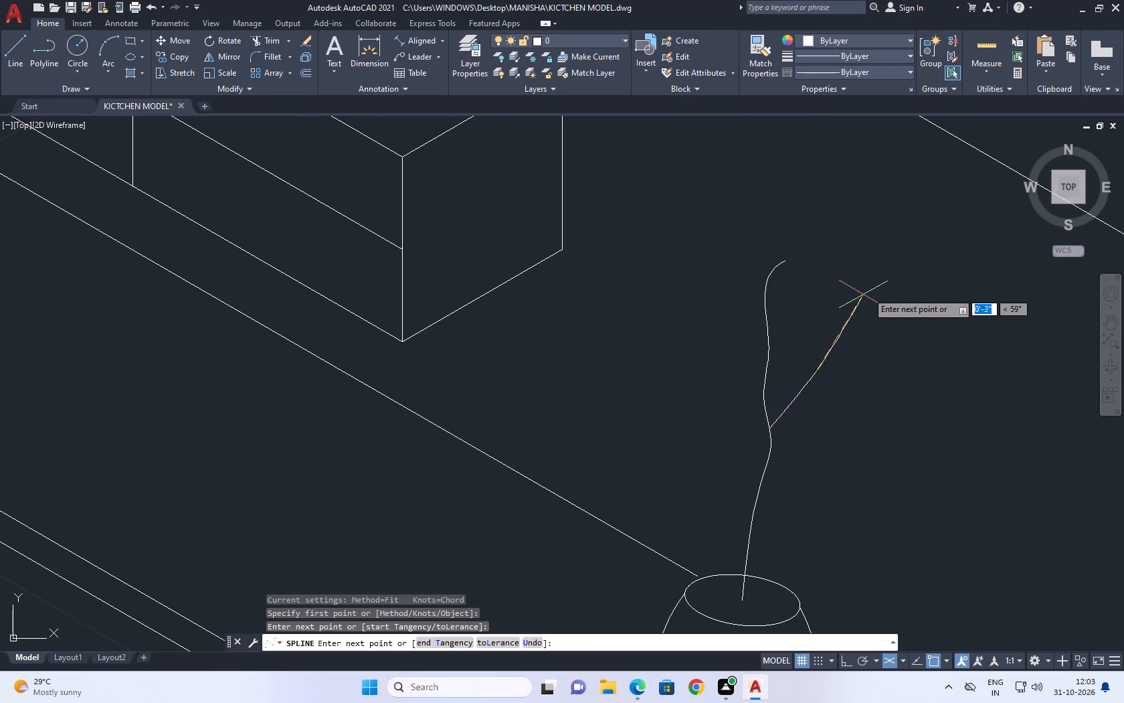
pyautogui.click(875, 287)
pyautogui.press('space')
# Draw a curved fit-point spline branch from the lower part of the main stem, arching up and out to the left.
pyautogui.press('space')
pyautogui.click(752, 503)
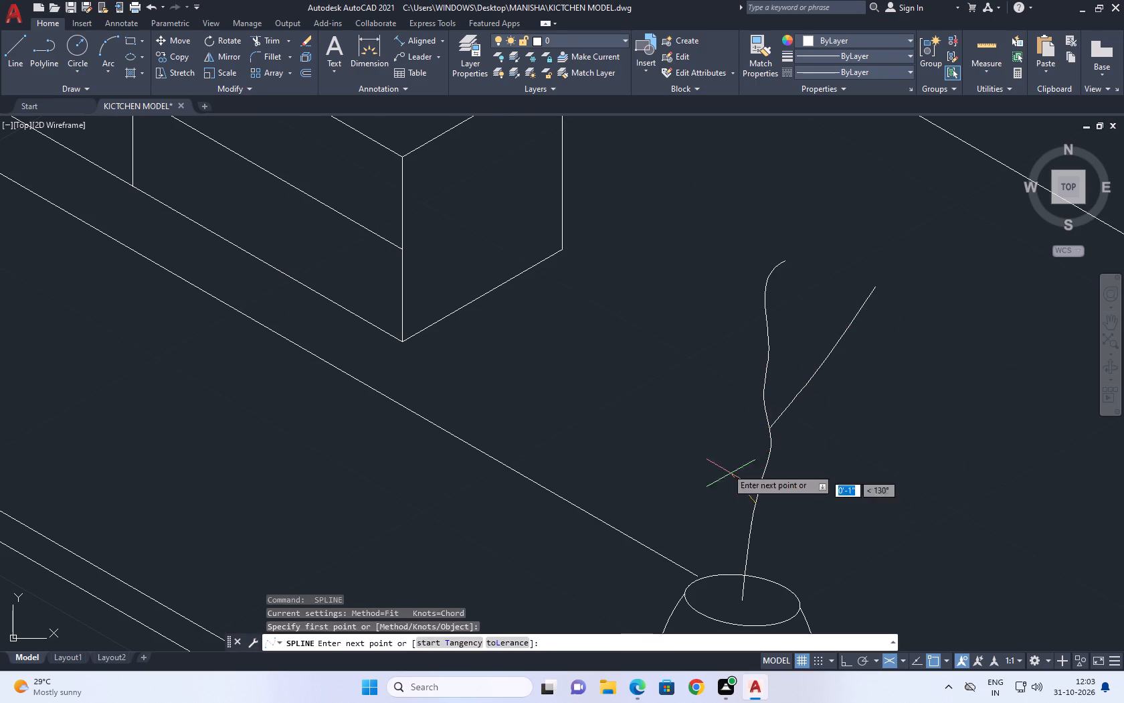
pyautogui.moveTo(695, 437); pyautogui.dragTo(688, 421)
pyautogui.moveTo(656, 389); pyautogui.dragTo(612, 382)
pyautogui.moveTo(591, 388); pyautogui.dragTo(580, 391)
pyautogui.press('space')
pyautogui.click(551, 376)
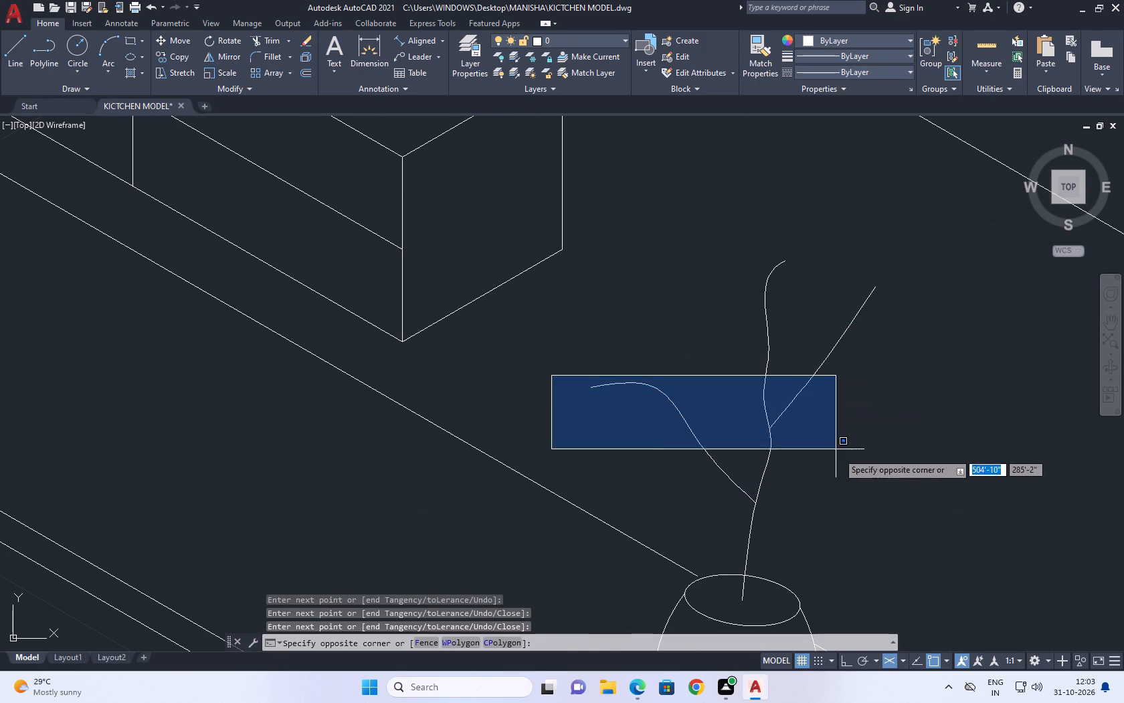
pyautogui.press('space')
pyautogui.moveTo(785, 455); pyautogui.dragTo(674, 408, button='middle')
pyautogui.moveTo(552, 336); pyautogui.dragTo(544, 327)
pyautogui.moveTo(722, 431); pyautogui.dragTo(703, 453, button='middle')
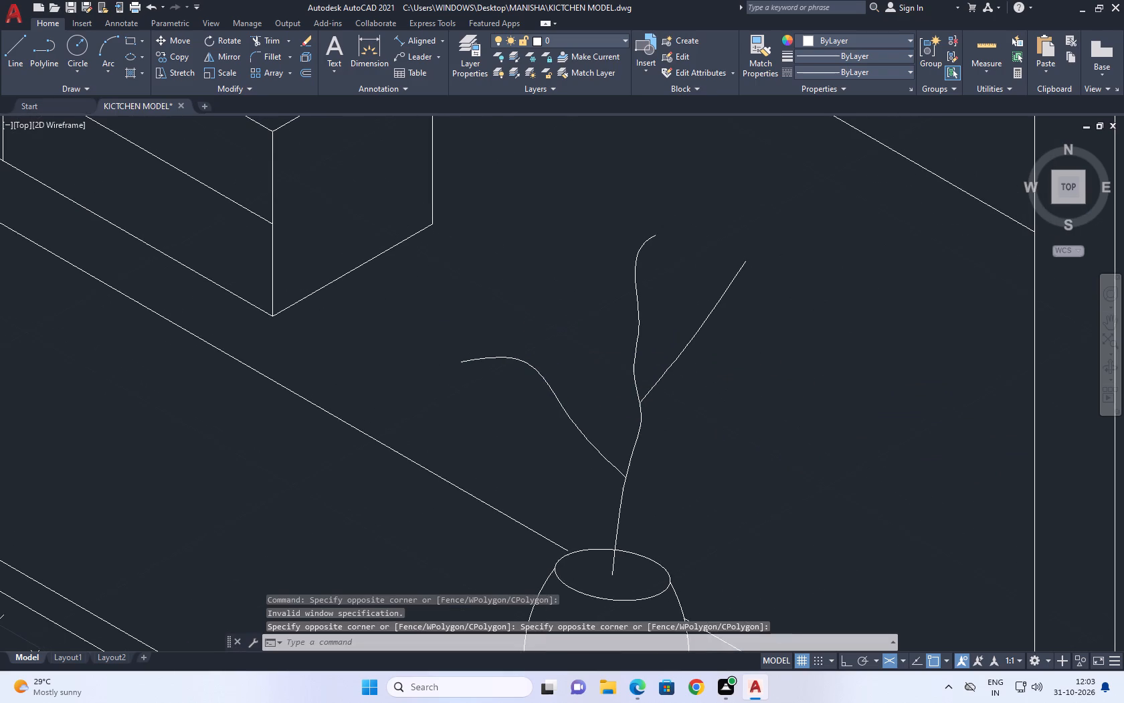
# Draw a curved fit-point spline branch from the main stem between the two existing branches, arching out to the right.
pyautogui.press('space')
pyautogui.click(635, 449)
pyautogui.moveTo(686, 424); pyautogui.dragTo(707, 418)
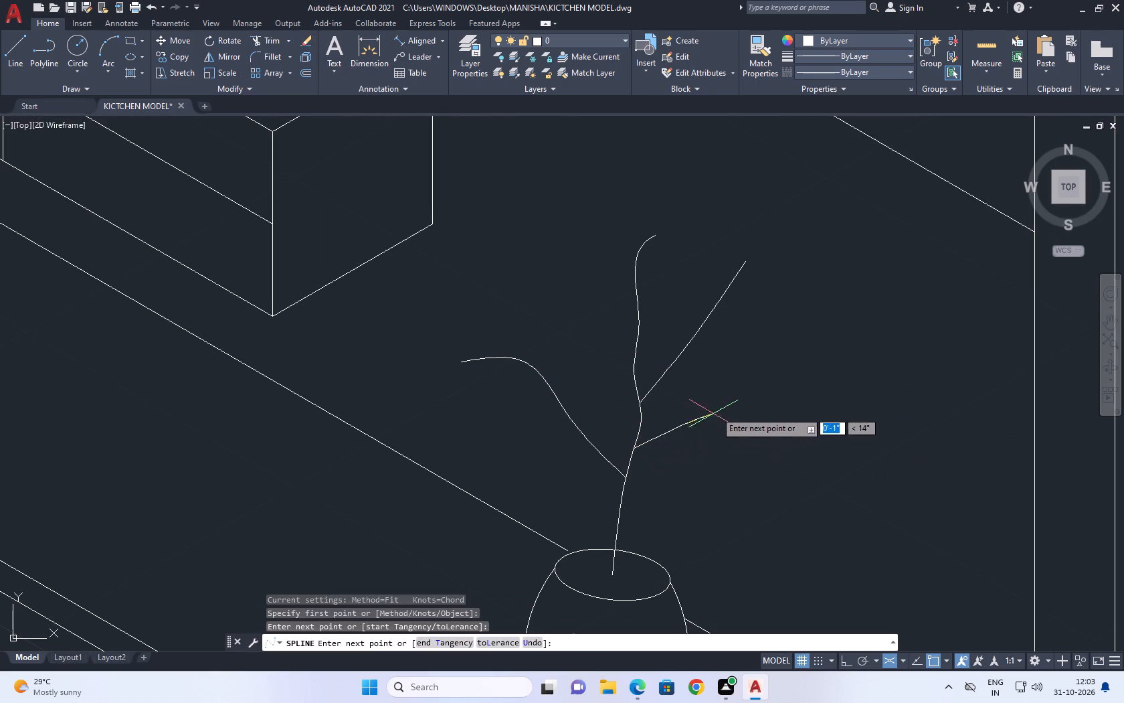
pyautogui.moveTo(721, 390); pyautogui.dragTo(738, 366)
pyautogui.moveTo(750, 360); pyautogui.dragTo(783, 366)
pyautogui.click(794, 367)
pyautogui.press('space')
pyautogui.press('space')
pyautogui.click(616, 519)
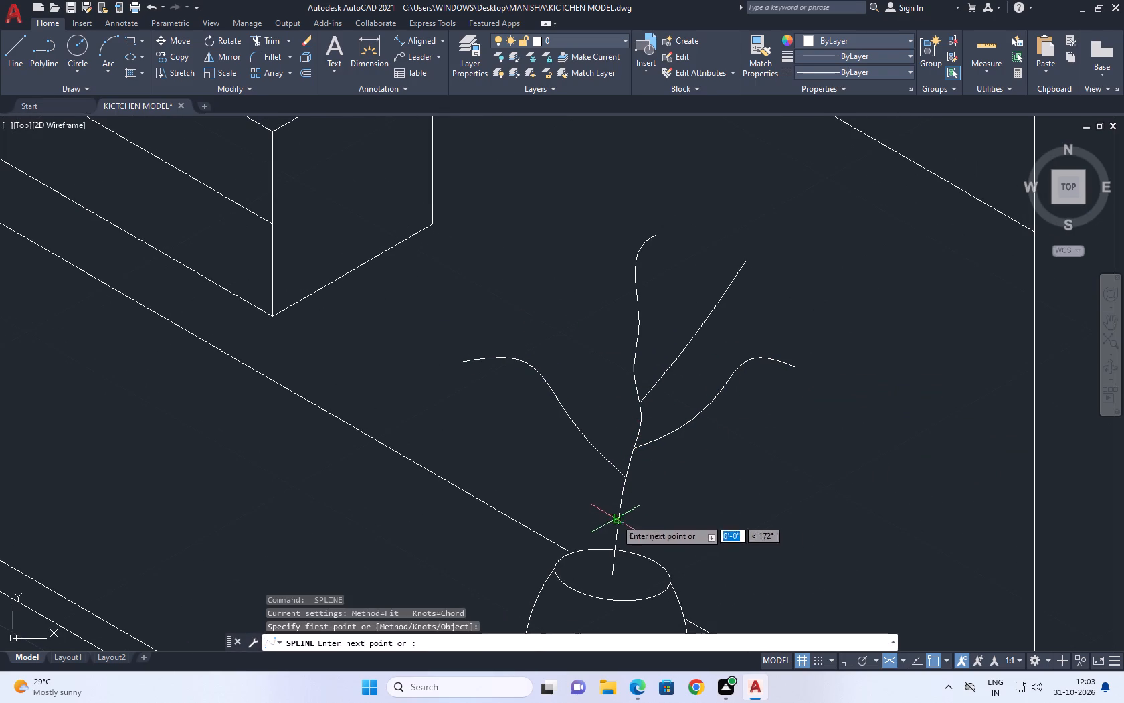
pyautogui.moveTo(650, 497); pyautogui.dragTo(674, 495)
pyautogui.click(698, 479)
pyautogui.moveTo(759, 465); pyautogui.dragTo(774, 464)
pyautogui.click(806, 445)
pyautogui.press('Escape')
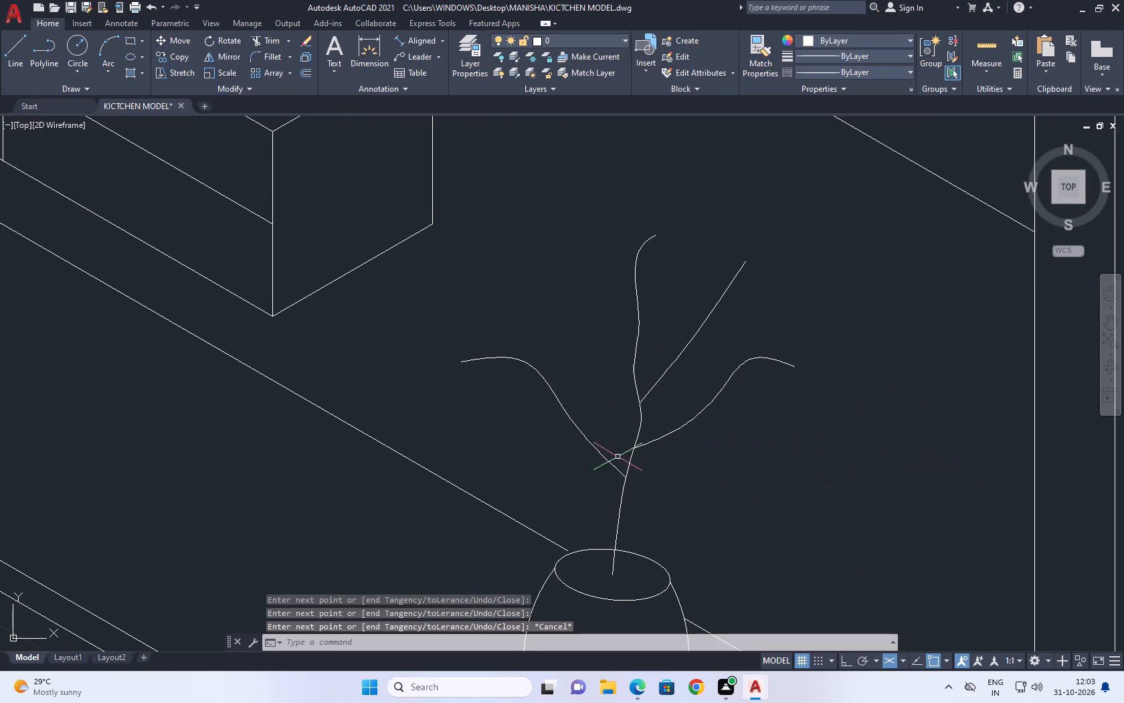
# Draw a wavy fit-point spline side stem from the main stem's base inside the vessel's rim, rising to the right.
pyautogui.moveTo(599, 483); pyautogui.dragTo(642, 439, button='middle')
pyautogui.press('space')
pyautogui.scroll(2, 662, 521)
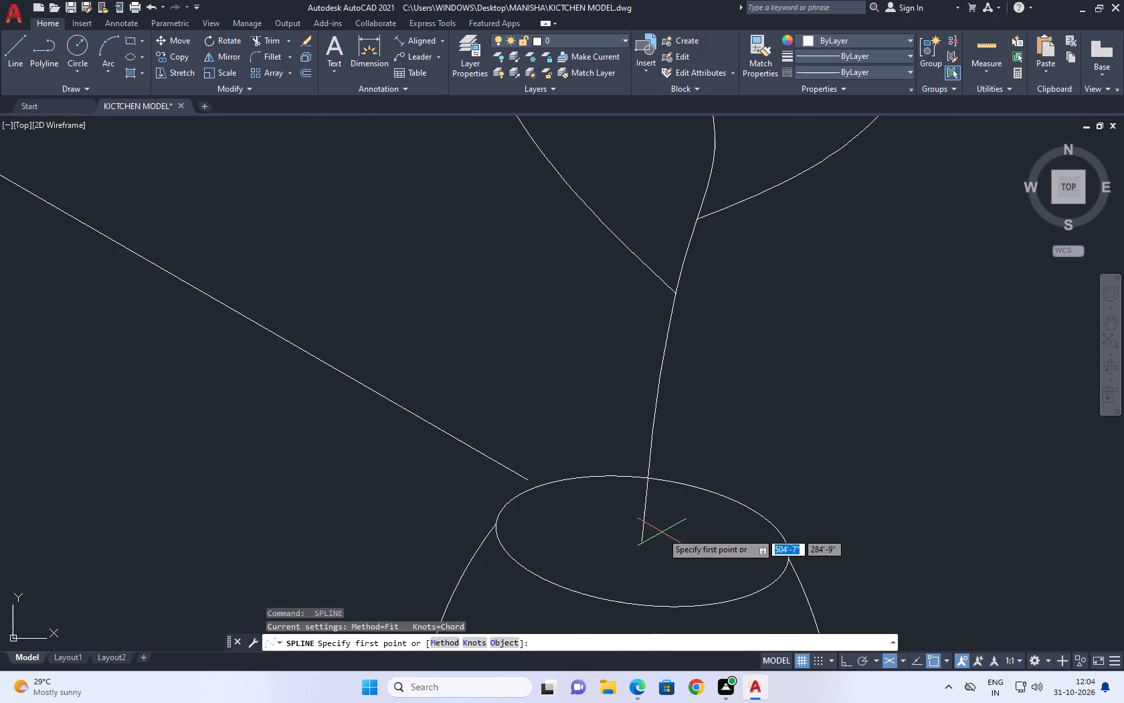
pyautogui.click(642, 542)
pyautogui.moveTo(688, 489); pyautogui.dragTo(688, 476)
pyautogui.moveTo(691, 447); pyautogui.dragTo(709, 418)
pyautogui.moveTo(723, 392); pyautogui.dragTo(769, 374)
pyautogui.moveTo(779, 366); pyautogui.dragTo(801, 340)
pyautogui.moveTo(811, 327); pyautogui.dragTo(815, 316)
pyautogui.press('space')
# Draw a wavy fit-point spline side stem from the same base point inside the vessel's rim, rising to the left.
pyautogui.press('space')
pyautogui.moveTo(641, 540); pyautogui.dragTo(641, 529)
pyautogui.moveTo(612, 465); pyautogui.dragTo(617, 433)
pyautogui.moveTo(614, 398); pyautogui.dragTo(608, 388)
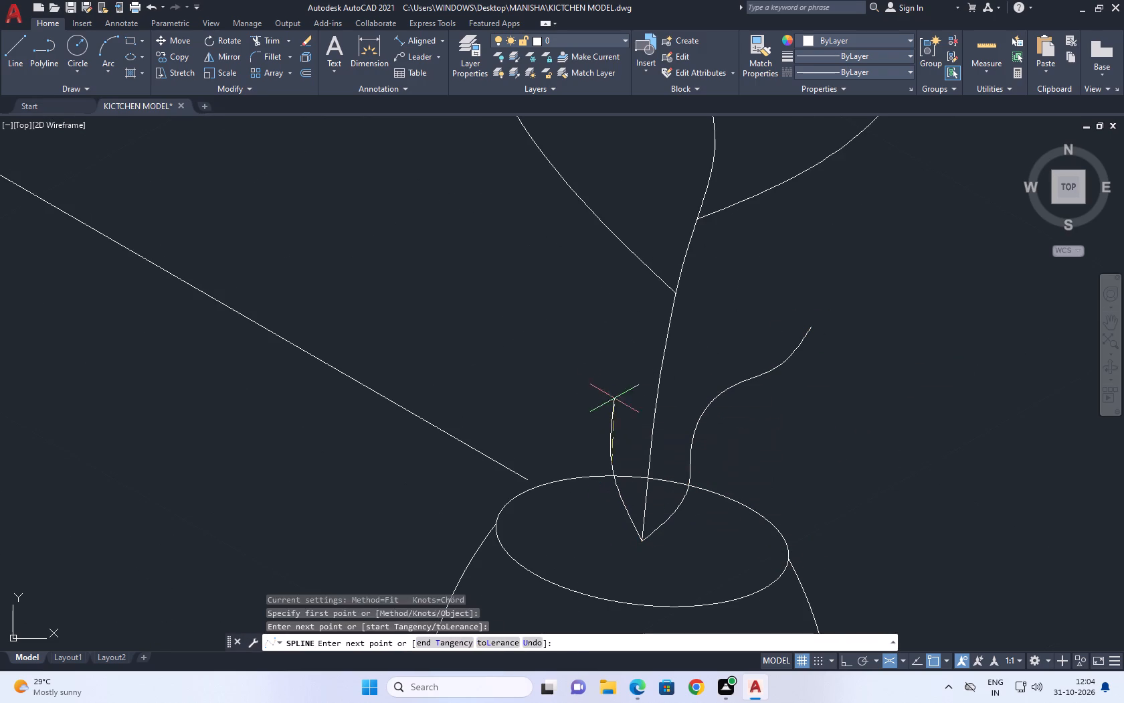
pyautogui.moveTo(608, 388); pyautogui.dragTo(601, 376)
pyautogui.moveTo(583, 351); pyautogui.dragTo(566, 340)
pyautogui.moveTo(521, 306); pyautogui.dragTo(502, 291)
pyautogui.moveTo(501, 288); pyautogui.dragTo(496, 277)
pyautogui.press('space')
# Trim the back of the vessel's rim ellipse between the two side stems on either side of the main stem.
pyautogui.press('t')
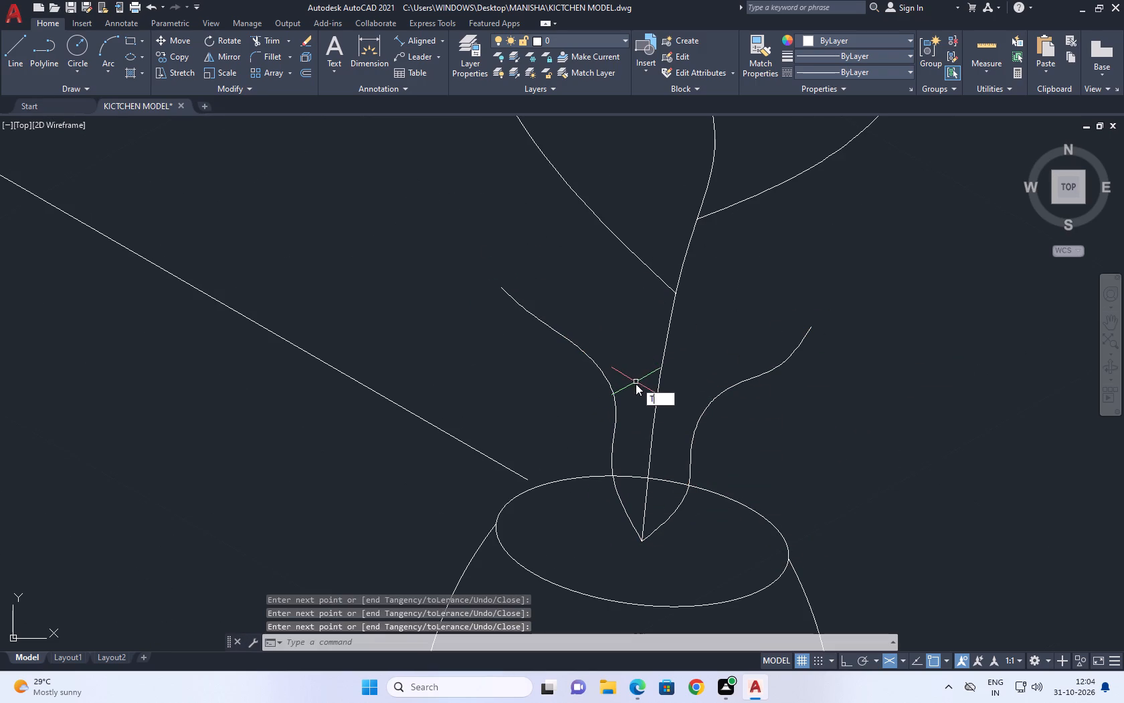
pyautogui.press('r')
pyautogui.press('space')
pyautogui.click(636, 477)
pyautogui.click(680, 475)
pyautogui.click(668, 495)
pyautogui.press('Escape')
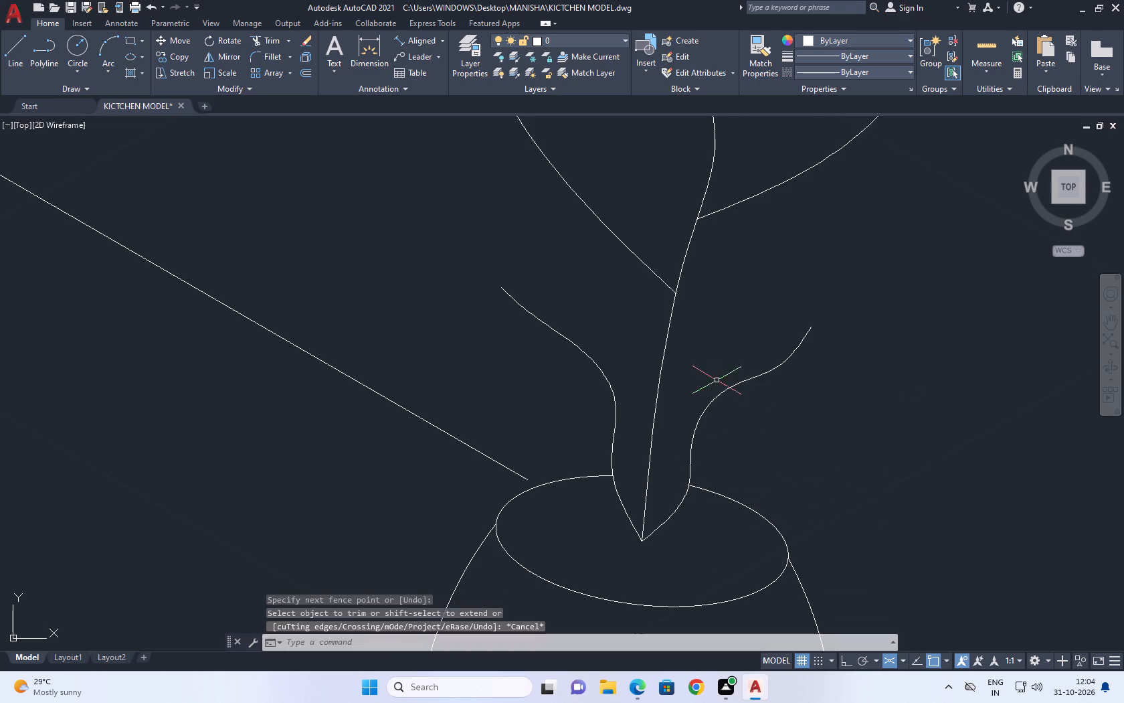
# Stretch the end point of the right side stem upward and outward so it reaches farther from the vessel.
pyautogui.scroll(-2, 753, 420)
pyautogui.moveTo(798, 390); pyautogui.dragTo(819, 498, button='middle')
pyautogui.moveTo(806, 505); pyautogui.dragTo(795, 491)
pyautogui.click(768, 451)
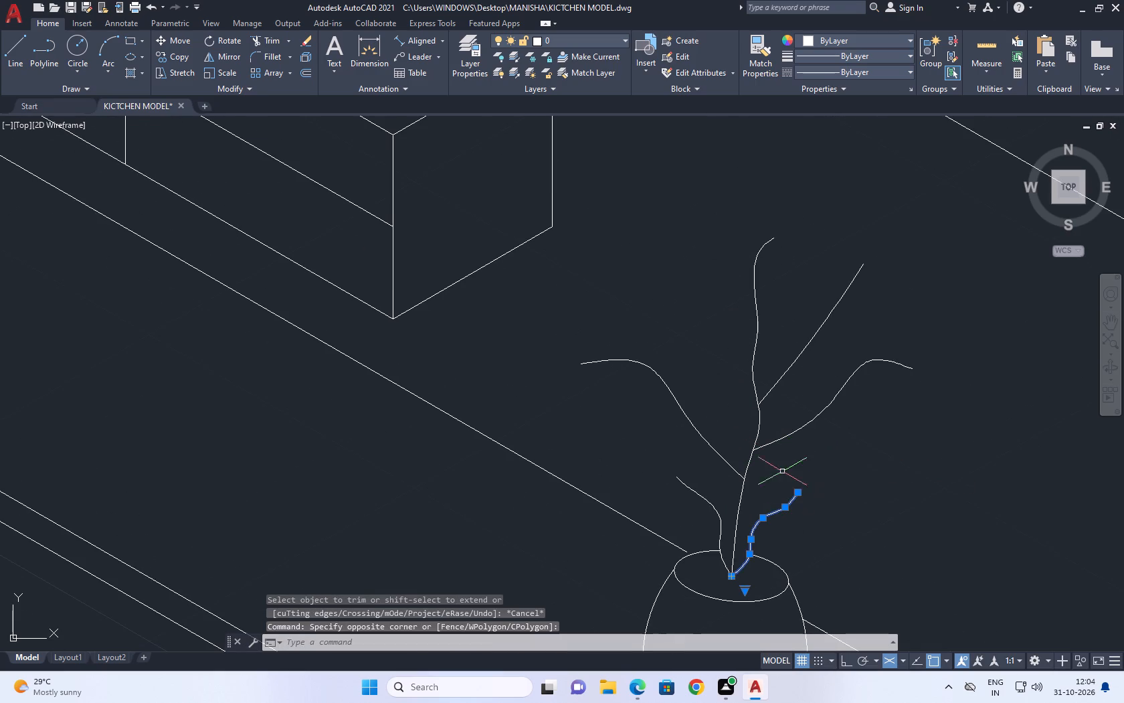
pyautogui.moveTo(800, 491); pyautogui.dragTo(800, 481)
pyautogui.moveTo(817, 457); pyautogui.dragTo(826, 455)
pyautogui.moveTo(848, 451); pyautogui.dragTo(863, 451)
pyautogui.click(884, 457)
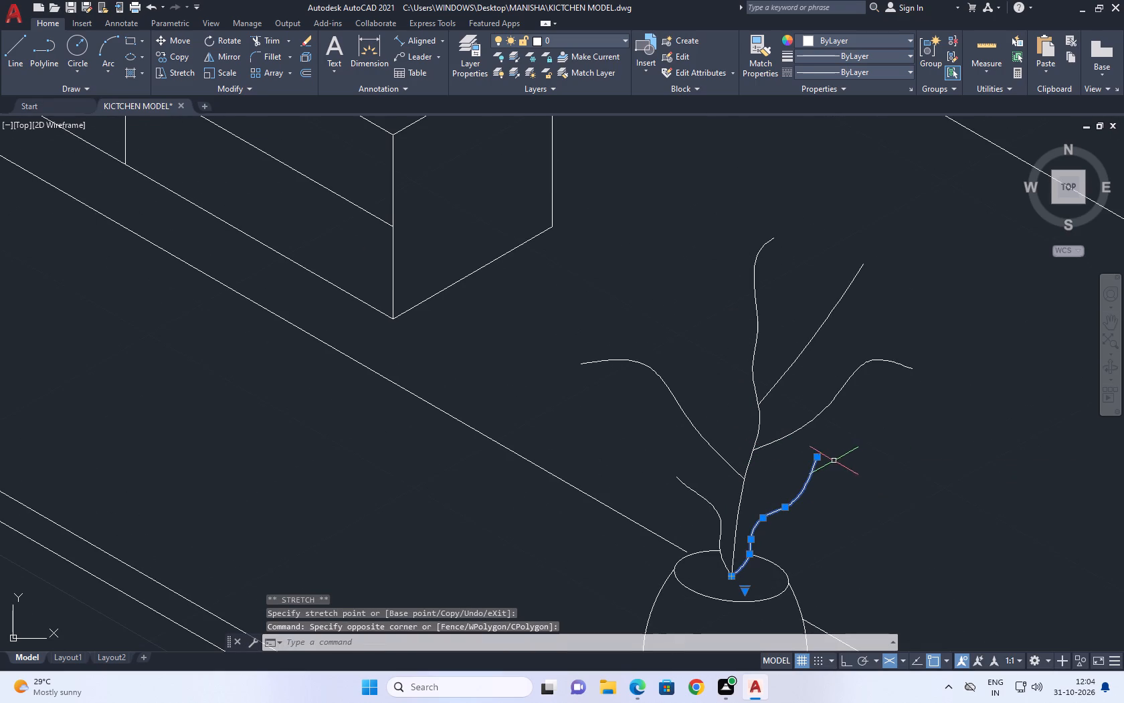
pyautogui.moveTo(813, 457); pyautogui.dragTo(831, 453)
pyautogui.click(856, 454)
pyautogui.click(818, 458)
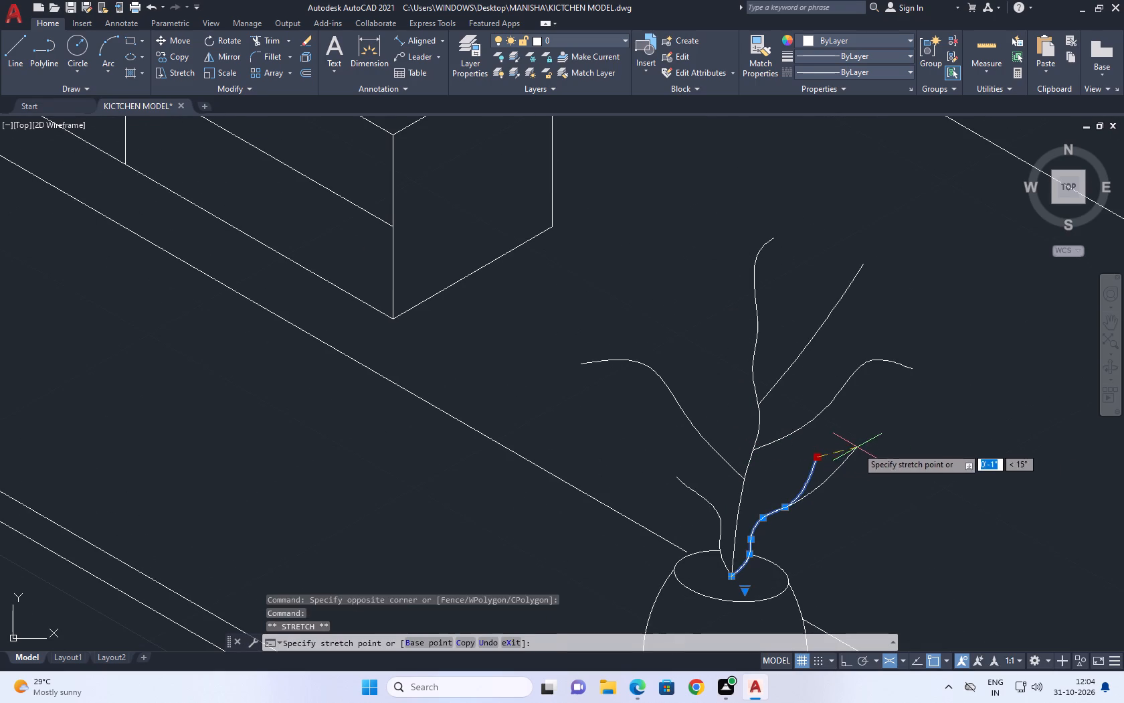
pyautogui.click(858, 450)
pyautogui.press('Escape')
# Stretch the end point of the left side stem upward and outward to lengthen it.
pyautogui.click(688, 510)
pyautogui.moveTo(654, 447); pyautogui.dragTo(648, 441)
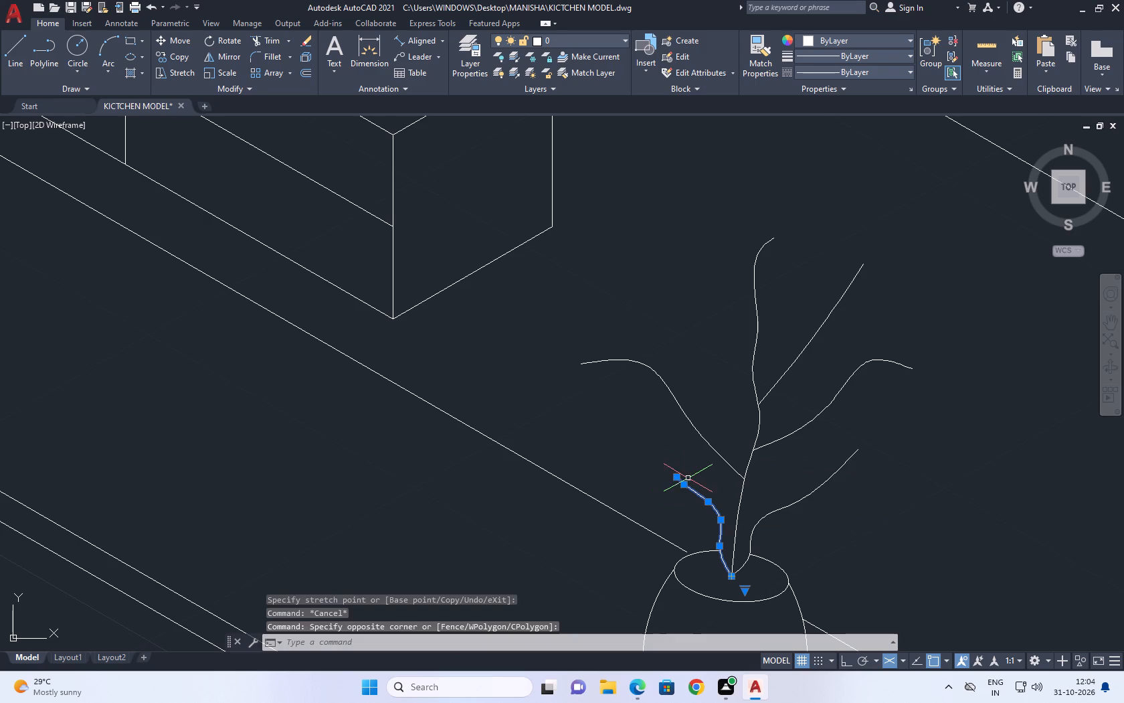
pyautogui.click(675, 476)
pyautogui.moveTo(640, 453); pyautogui.dragTo(630, 451)
pyautogui.click(597, 440)
pyautogui.moveTo(595, 443); pyautogui.dragTo(578, 440)
pyautogui.press('Escape')
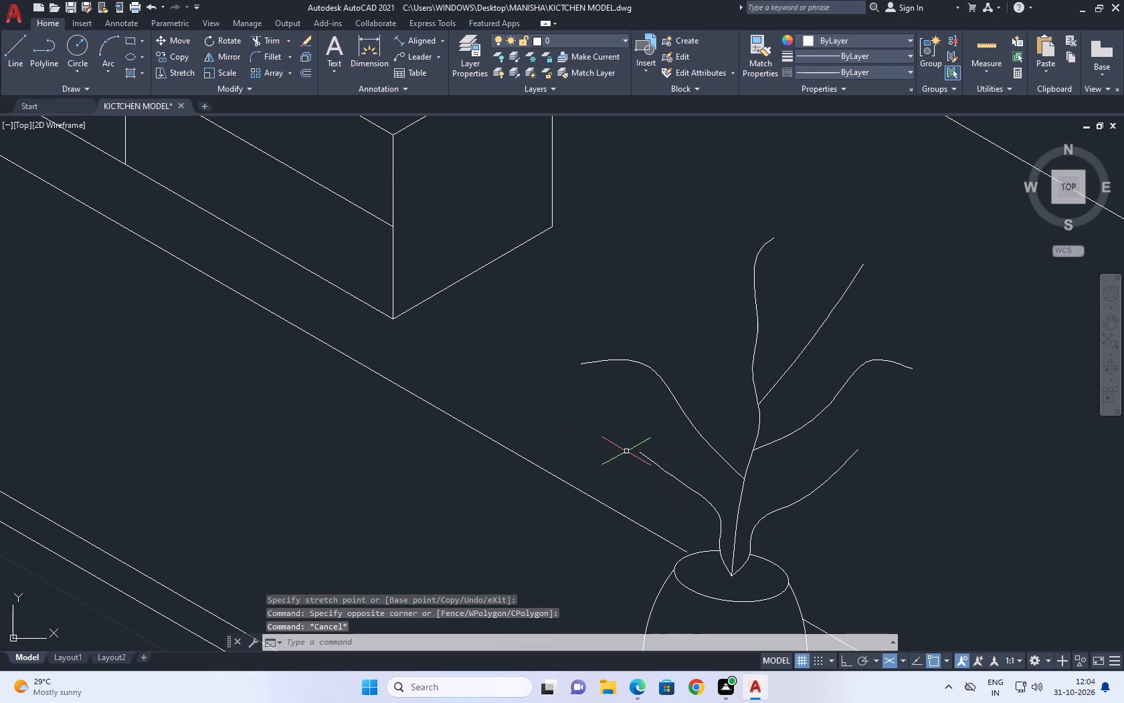
# Draw a short fit-point spline twig from above the left side stem down to it, near its outer end.
pyautogui.press('s')
pyautogui.write('PL')
pyautogui.press('space')
pyautogui.scroll(2, 707, 495)
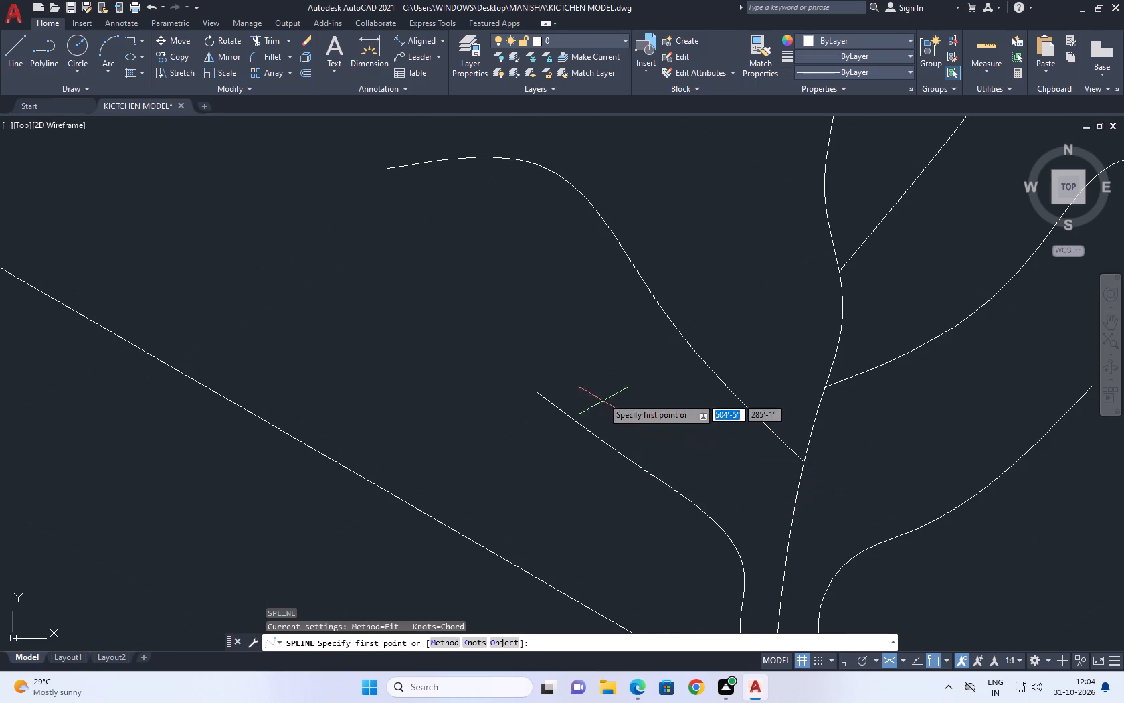
pyautogui.click(597, 376)
pyautogui.click(610, 412)
pyautogui.moveTo(614, 433); pyautogui.dragTo(615, 441)
pyautogui.click(618, 457)
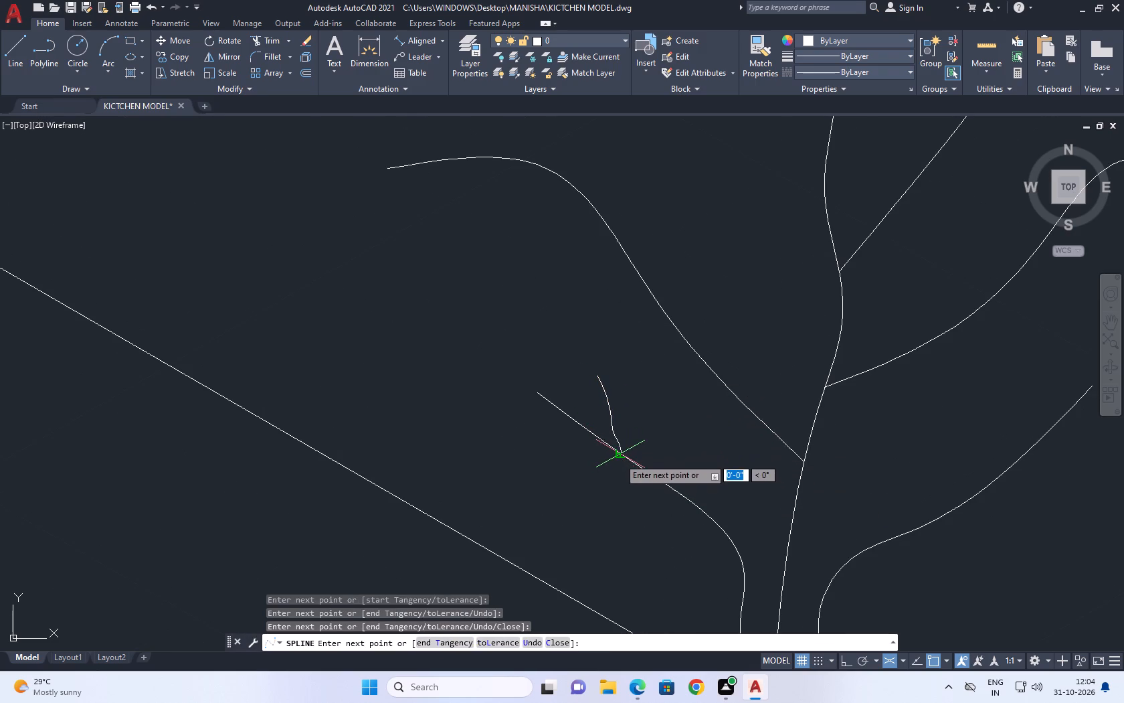
pyautogui.press('space')
# Draw a curved fit-point spline twig on the underside of the left side stem, joining it near the first twig.
pyautogui.press('space')
pyautogui.click(516, 431)
pyautogui.moveTo(589, 463); pyautogui.dragTo(614, 471)
pyautogui.moveTo(635, 474); pyautogui.dragTo(646, 474)
pyautogui.click(649, 474)
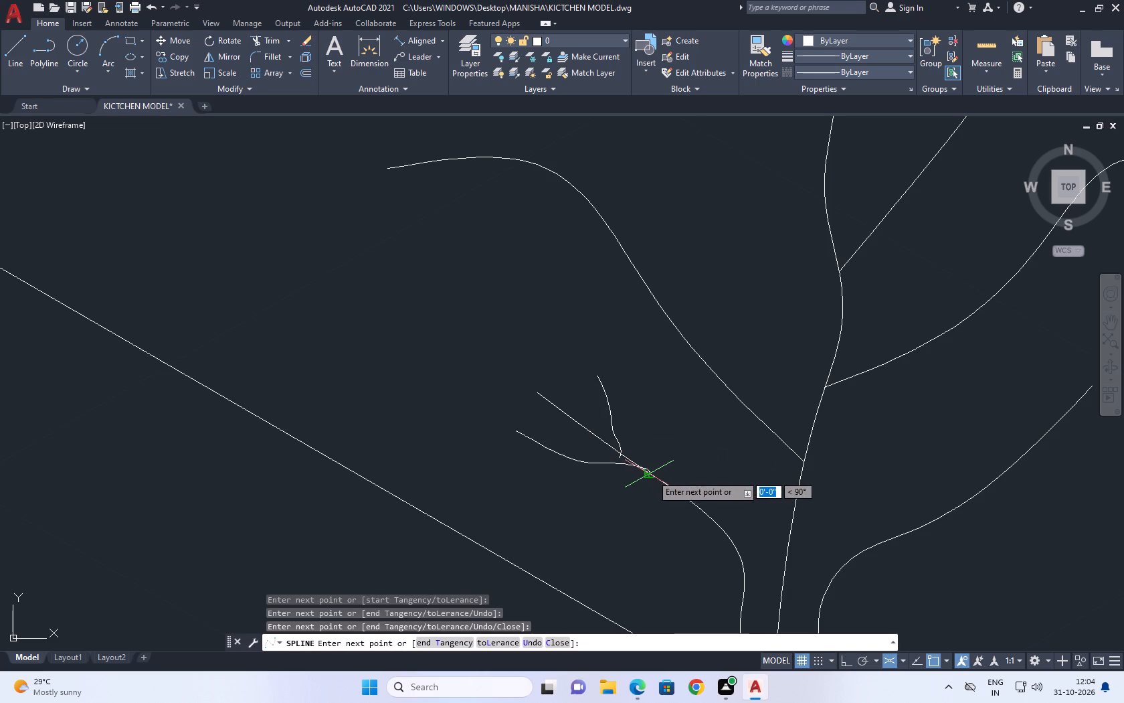
pyautogui.press('space')
# Draw a third fit-point spline twig above the left side stem, joining it just inward of the other two.
pyautogui.press('space')
pyautogui.click(648, 410)
pyautogui.moveTo(652, 422); pyautogui.dragTo(657, 434)
pyautogui.moveTo(659, 442); pyautogui.dragTo(662, 453)
pyautogui.moveTo(663, 461); pyautogui.dragTo(664, 469)
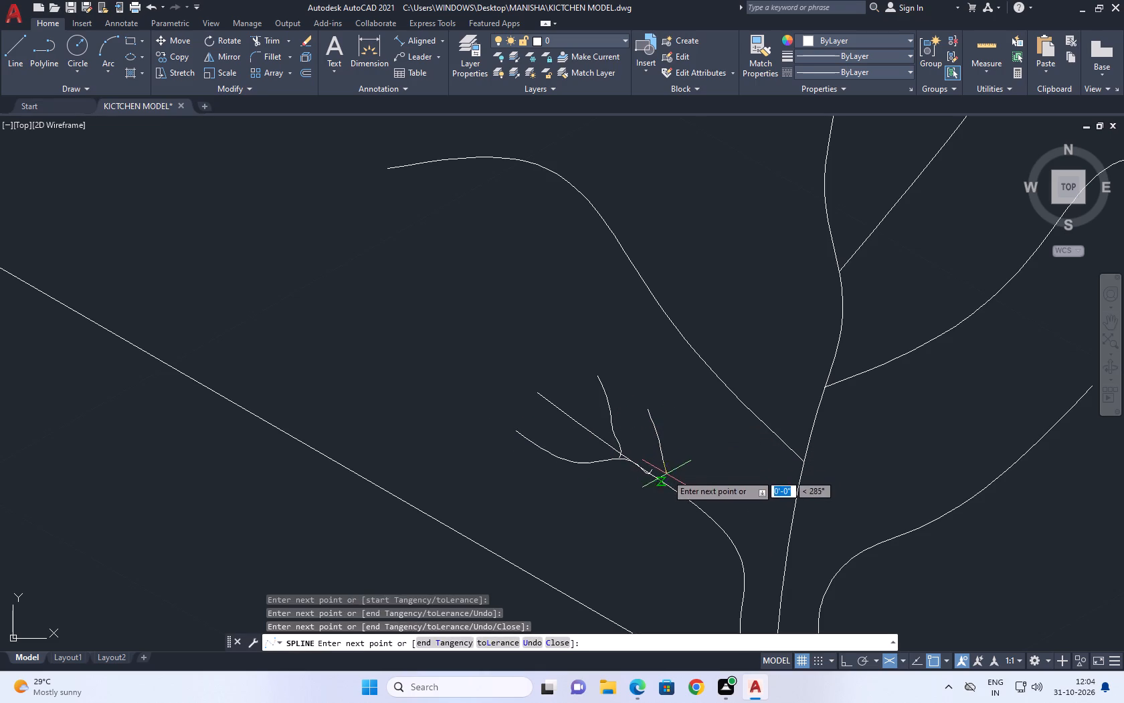
pyautogui.moveTo(667, 476); pyautogui.dragTo(670, 483)
pyautogui.click(675, 488)
pyautogui.click(676, 492)
pyautogui.press('space')
# Trim the ends of the first two twigs where they overshoot the left side stem.
pyautogui.scroll(2, 613, 476)
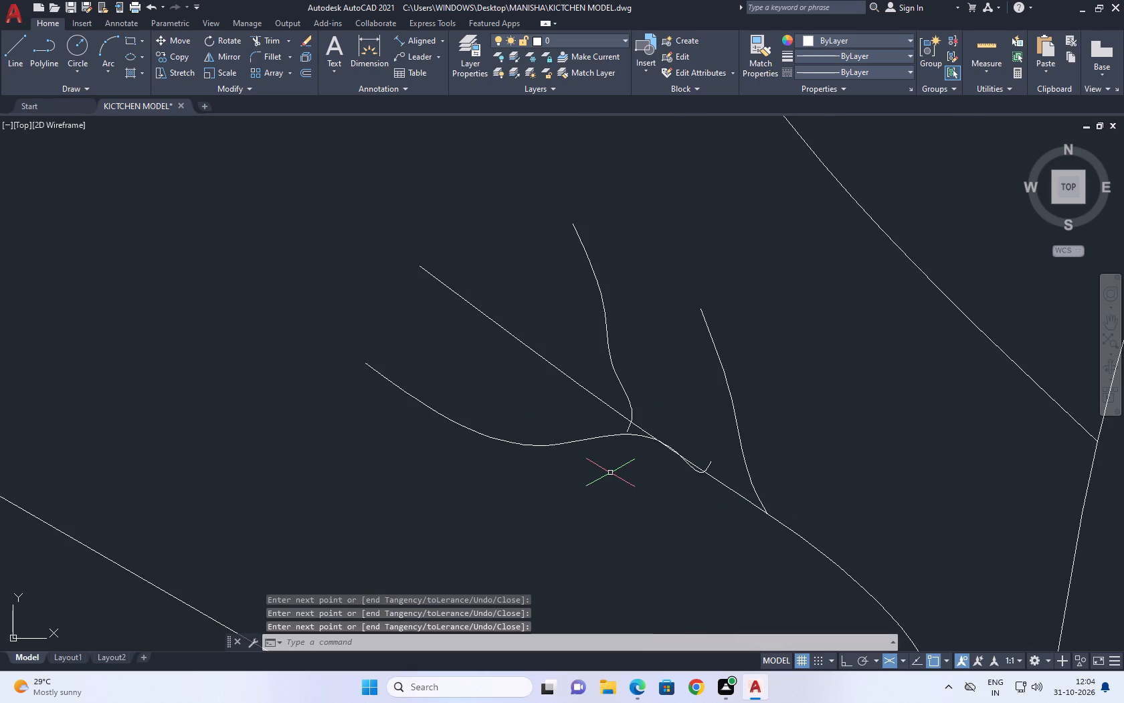
pyautogui.write('TR')
pyautogui.press('space')
pyautogui.scroll(2, 711, 472)
pyautogui.click(705, 461)
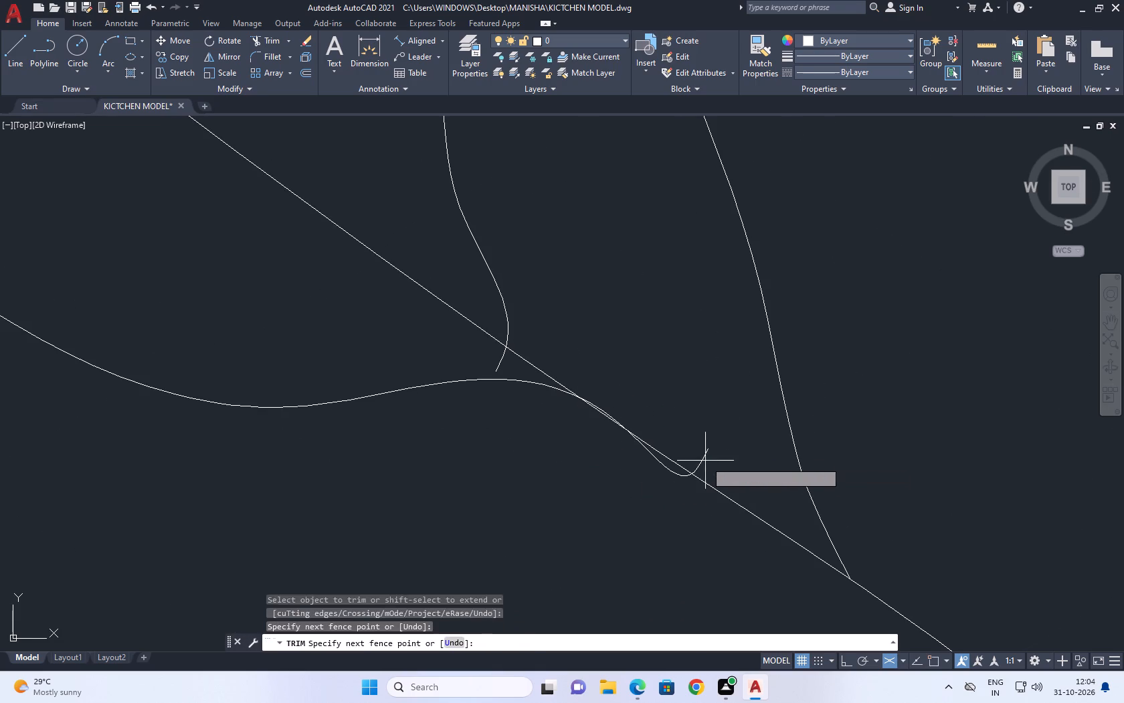
pyautogui.click(695, 449)
pyautogui.scroll(2, 505, 376)
pyautogui.moveTo(508, 367); pyautogui.dragTo(504, 358)
pyautogui.click(479, 343)
pyautogui.scroll(-1, 700, 471)
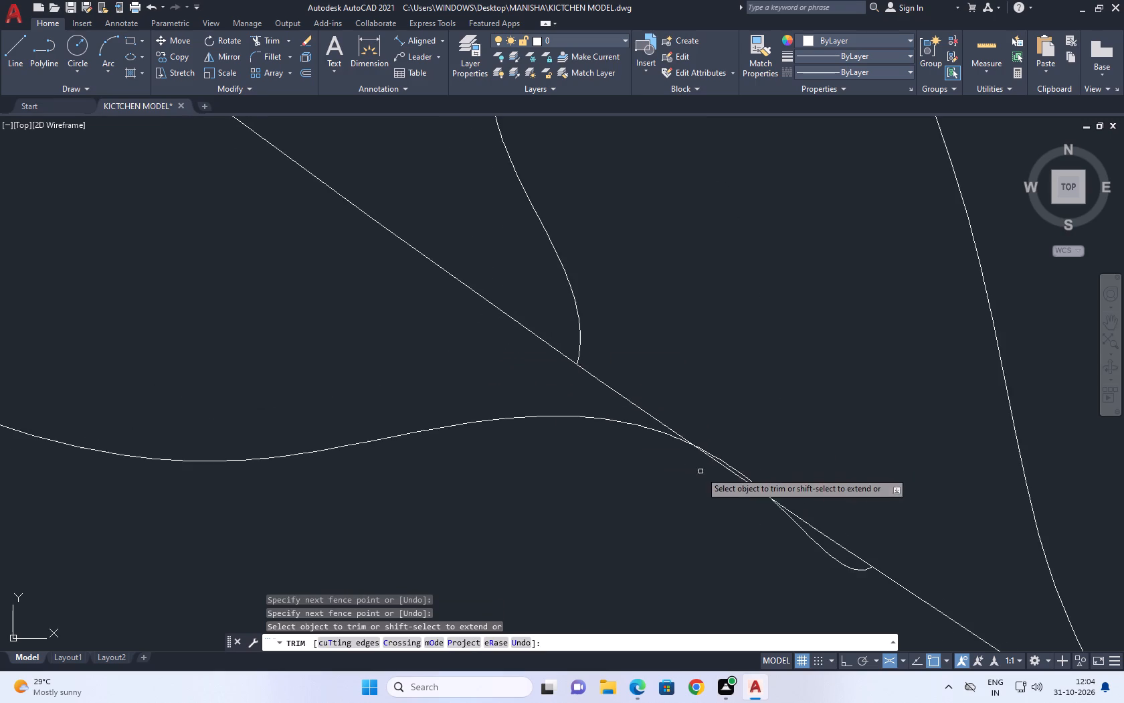
pyautogui.press('Escape')
pyautogui.scroll(-4, 642, 396)
pyautogui.moveTo(722, 423); pyautogui.dragTo(586, 351, button='middle')
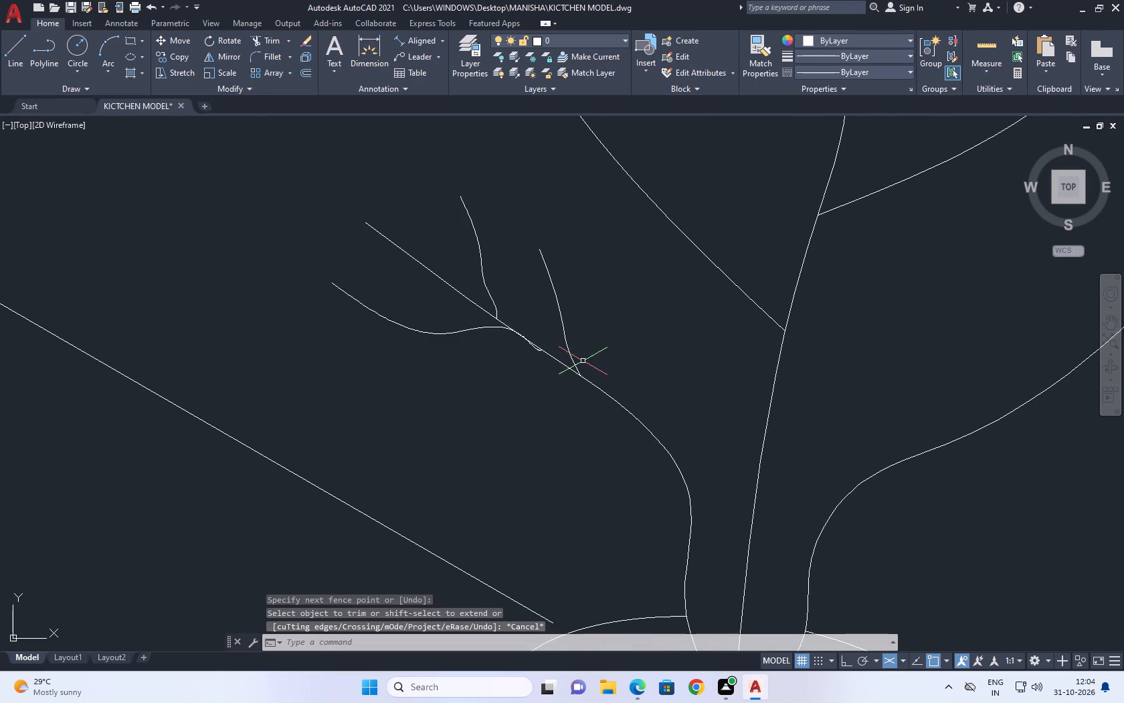
# Draw a wavy fit-point spline twig below the left side stem, joining it inward of the third twig.
pyautogui.press('s')
pyautogui.write('PL')
pyautogui.press('space')
pyautogui.scroll(2, 593, 416)
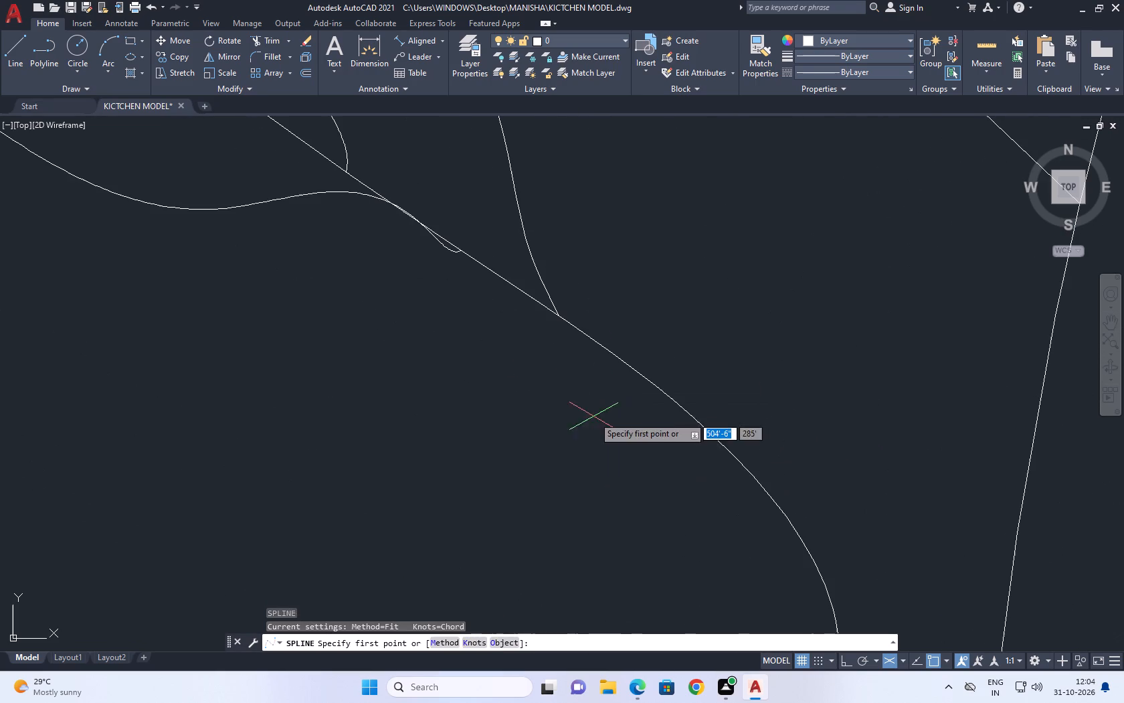
pyautogui.click(513, 397)
pyautogui.moveTo(583, 422); pyautogui.dragTo(597, 422)
pyautogui.click(624, 419)
pyautogui.moveTo(639, 424); pyautogui.dragTo(654, 431)
pyautogui.moveTo(666, 433); pyautogui.dragTo(675, 434)
pyautogui.moveTo(680, 434); pyautogui.dragTo(687, 432)
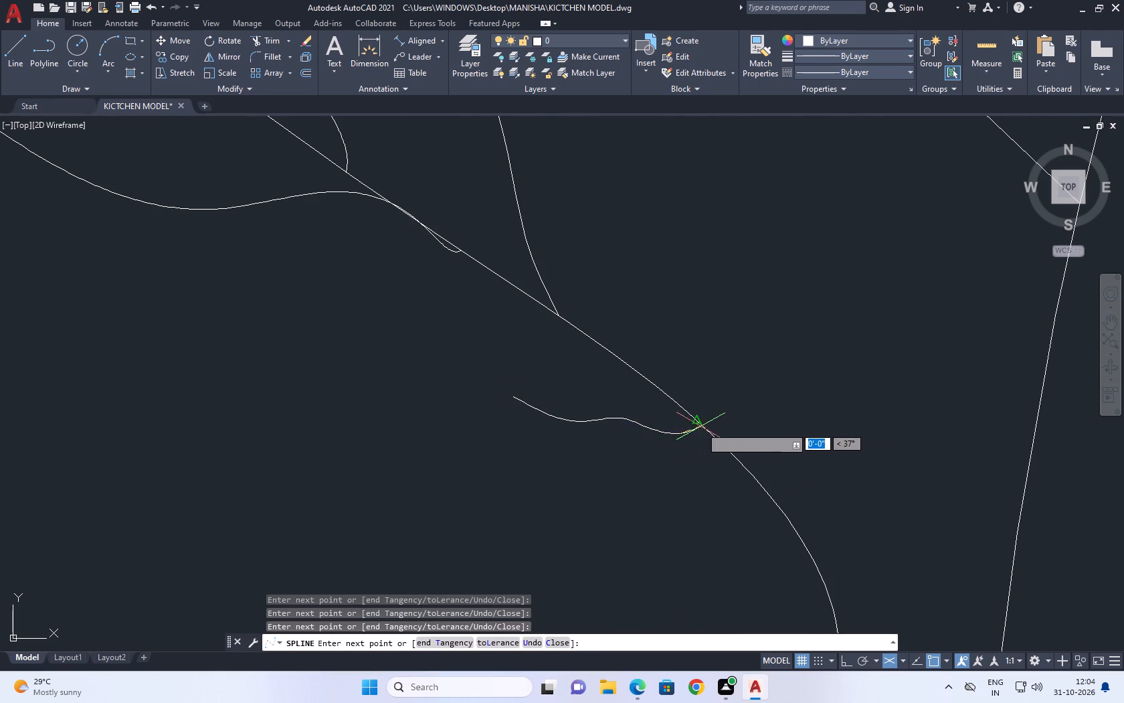
pyautogui.click(702, 426)
pyautogui.press('space')
# Draw a short curved fit-point spline twig above the left side stem, between the third twig and the wavy lower one.
pyautogui.press('space')
pyautogui.click(642, 277)
pyautogui.moveTo(630, 317); pyautogui.dragTo(648, 339)
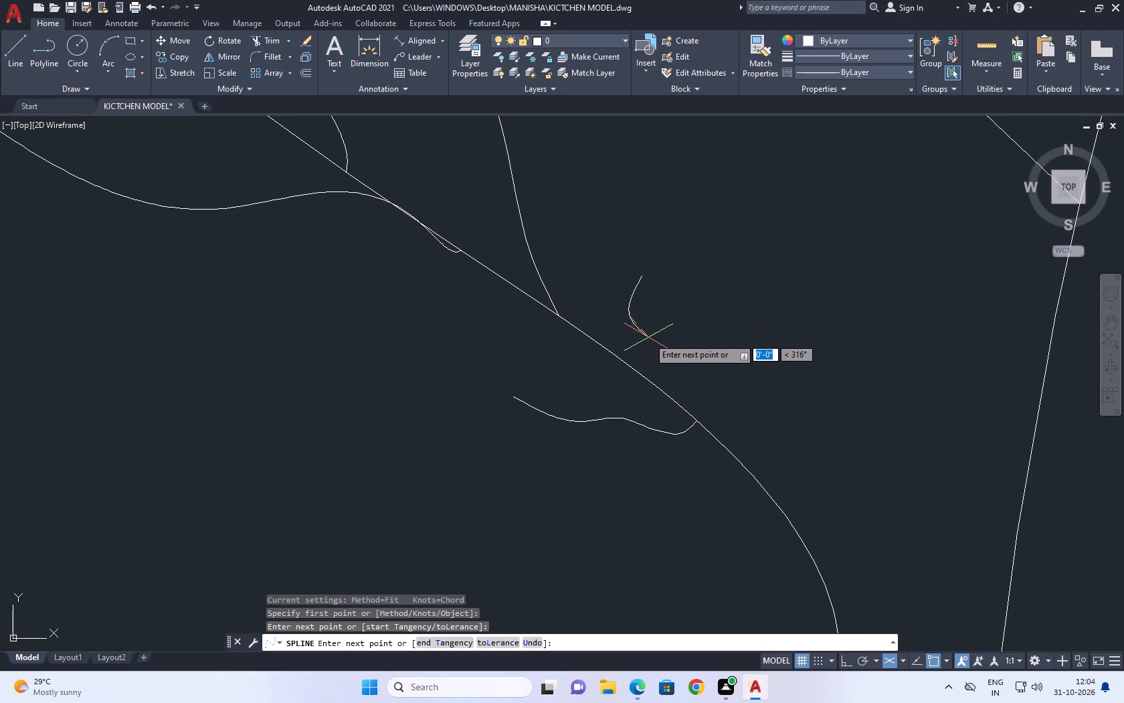
pyautogui.moveTo(648, 339); pyautogui.dragTo(654, 386)
pyautogui.click(654, 386)
pyautogui.press('space')
pyautogui.scroll(-2, 579, 327)
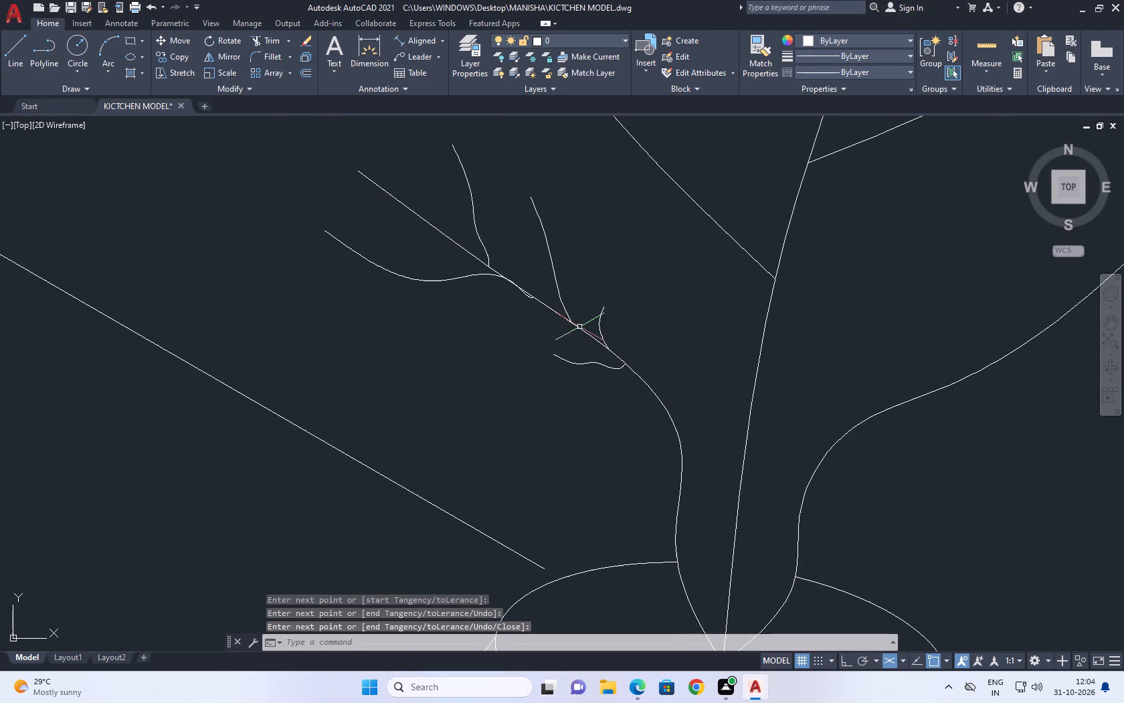
# Draw a short upright fit-point spline twig at the upper bend of the left side stem.
pyautogui.moveTo(728, 336); pyautogui.dragTo(687, 329, button='middle')
pyautogui.scroll(-1, 612, 320)
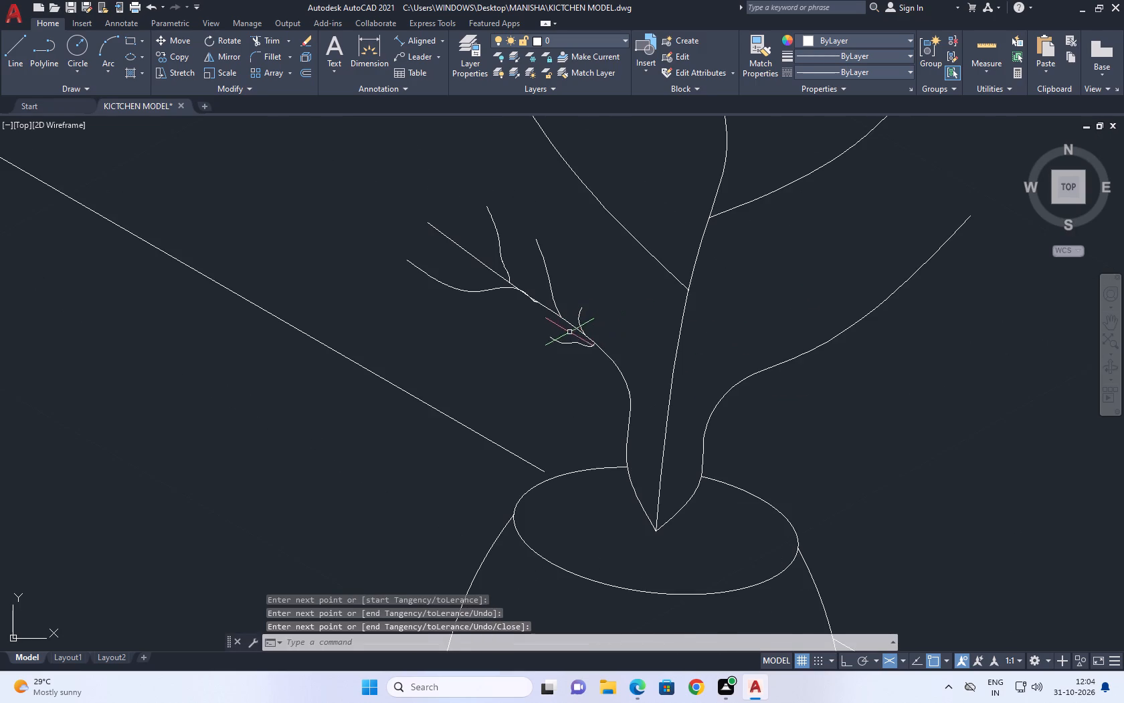
pyautogui.moveTo(610, 347); pyautogui.dragTo(571, 362, button='middle')
pyautogui.press('space')
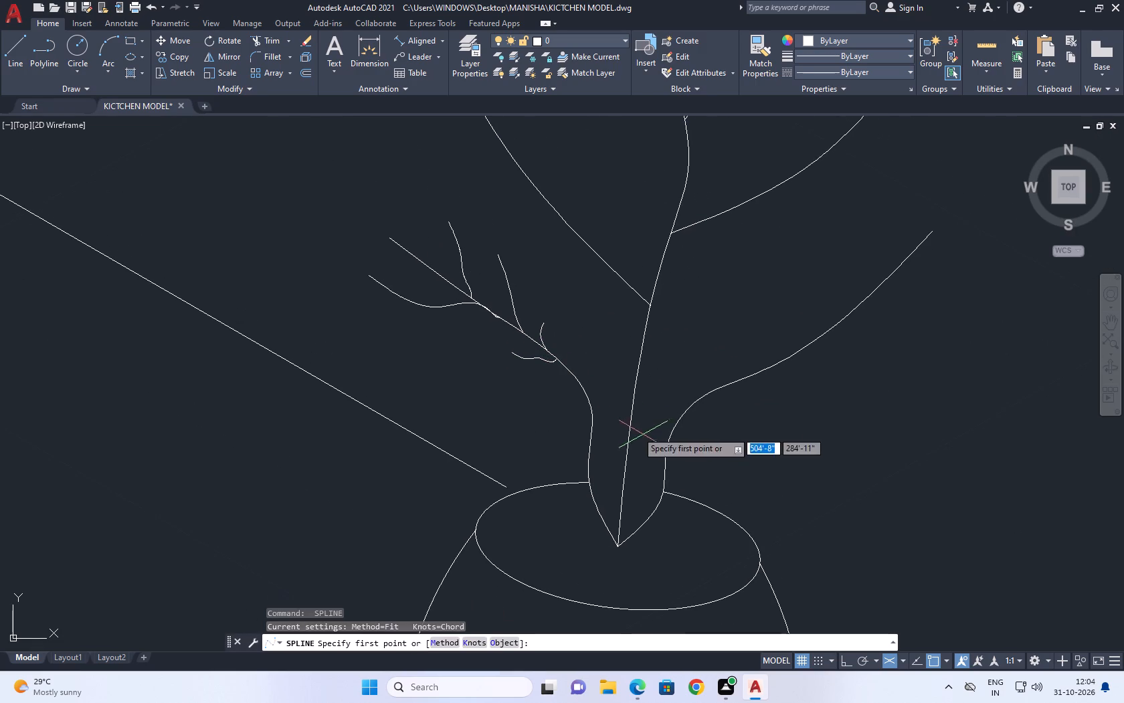
pyautogui.scroll(2, 585, 380)
pyautogui.click(589, 327)
pyautogui.click(590, 390)
pyautogui.moveTo(593, 396); pyautogui.dragTo(595, 412)
pyautogui.click(596, 420)
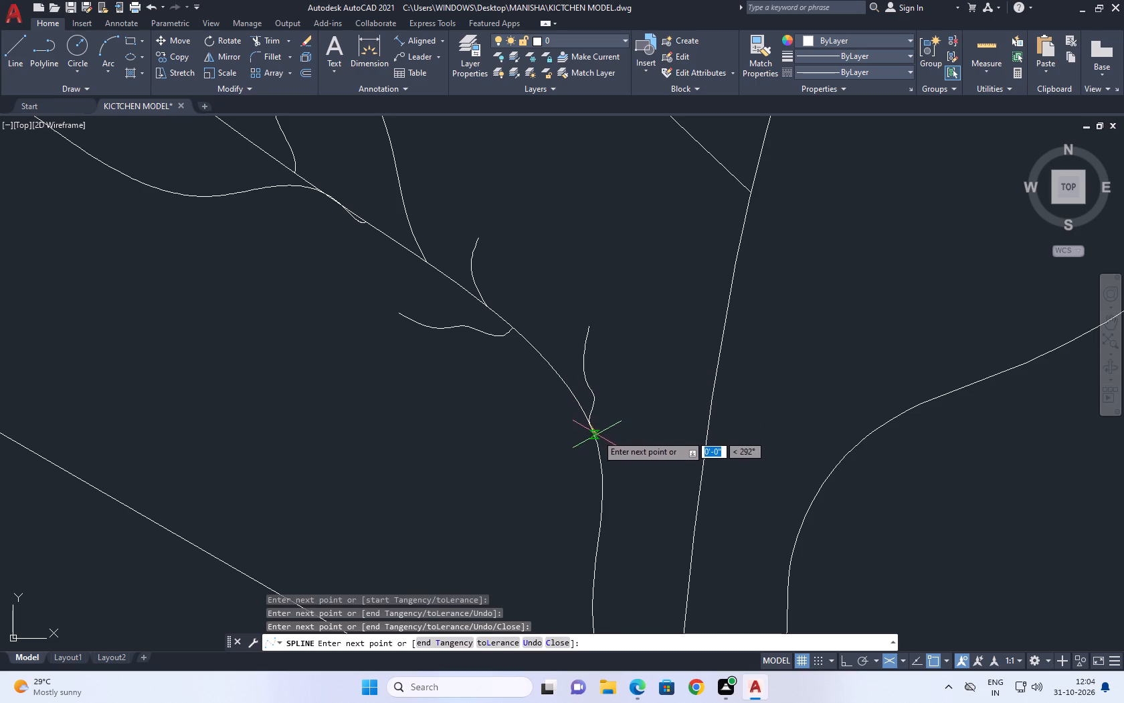
pyautogui.click(592, 433)
pyautogui.press('space')
# Draw a long fit-point spline twig reaching out to the left from the bend of the left side stem.
pyautogui.press('space')
pyautogui.moveTo(444, 394); pyautogui.dragTo(451, 395)
pyautogui.moveTo(516, 418); pyautogui.dragTo(533, 426)
pyautogui.moveTo(545, 428); pyautogui.dragTo(557, 431)
pyautogui.moveTo(559, 431); pyautogui.dragTo(572, 435)
pyautogui.moveTo(573, 435); pyautogui.dragTo(581, 435)
pyautogui.moveTo(582, 434); pyautogui.dragTo(593, 434)
pyautogui.click(594, 434)
pyautogui.press('space')
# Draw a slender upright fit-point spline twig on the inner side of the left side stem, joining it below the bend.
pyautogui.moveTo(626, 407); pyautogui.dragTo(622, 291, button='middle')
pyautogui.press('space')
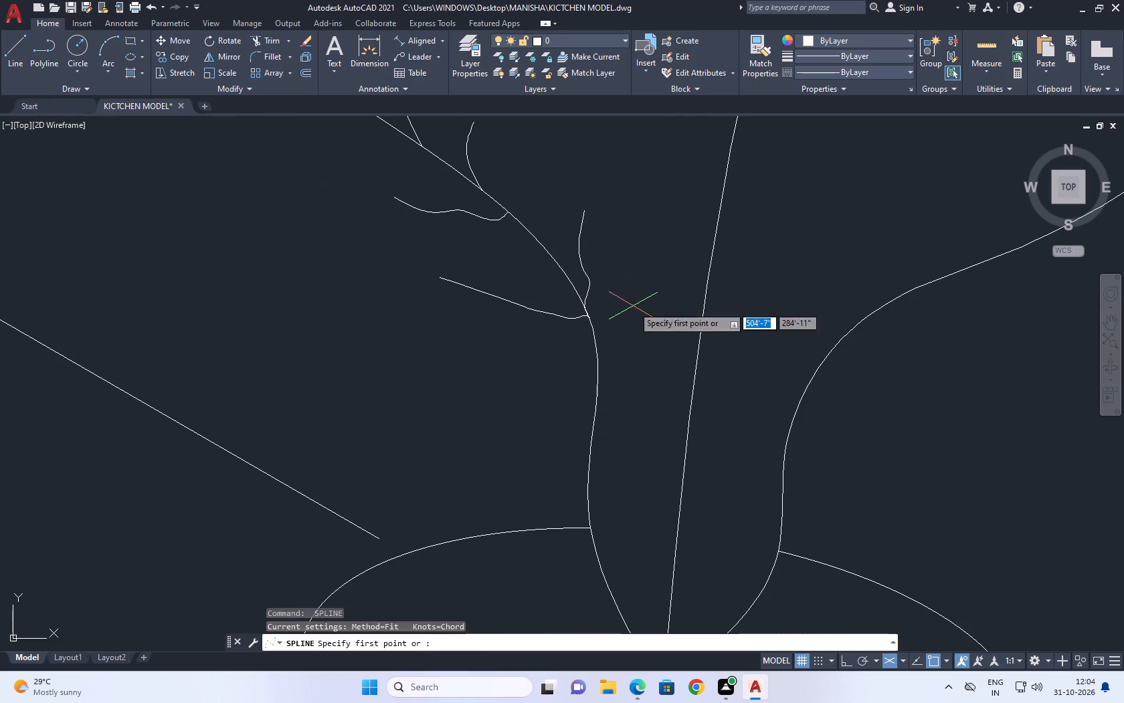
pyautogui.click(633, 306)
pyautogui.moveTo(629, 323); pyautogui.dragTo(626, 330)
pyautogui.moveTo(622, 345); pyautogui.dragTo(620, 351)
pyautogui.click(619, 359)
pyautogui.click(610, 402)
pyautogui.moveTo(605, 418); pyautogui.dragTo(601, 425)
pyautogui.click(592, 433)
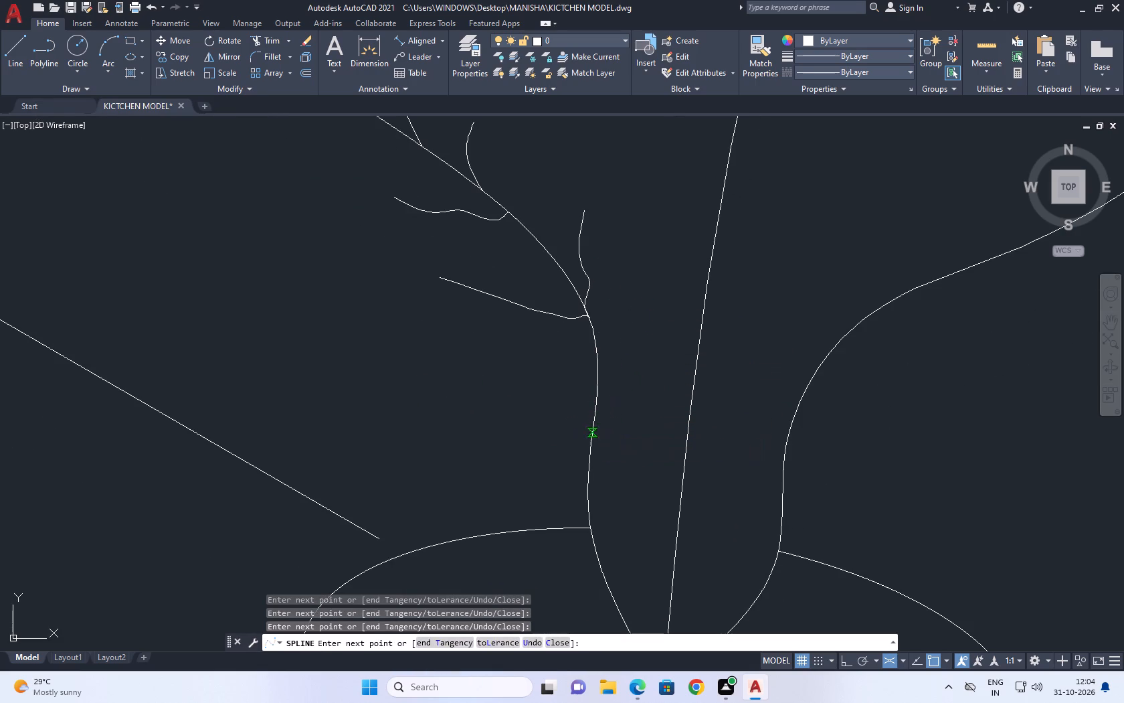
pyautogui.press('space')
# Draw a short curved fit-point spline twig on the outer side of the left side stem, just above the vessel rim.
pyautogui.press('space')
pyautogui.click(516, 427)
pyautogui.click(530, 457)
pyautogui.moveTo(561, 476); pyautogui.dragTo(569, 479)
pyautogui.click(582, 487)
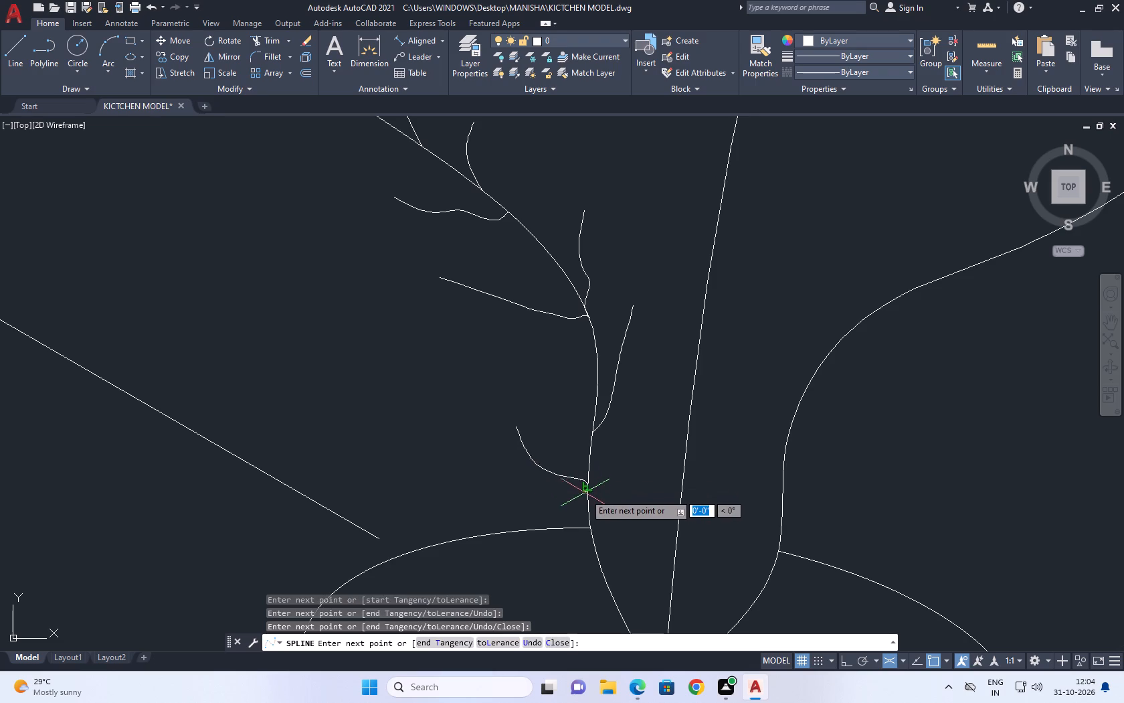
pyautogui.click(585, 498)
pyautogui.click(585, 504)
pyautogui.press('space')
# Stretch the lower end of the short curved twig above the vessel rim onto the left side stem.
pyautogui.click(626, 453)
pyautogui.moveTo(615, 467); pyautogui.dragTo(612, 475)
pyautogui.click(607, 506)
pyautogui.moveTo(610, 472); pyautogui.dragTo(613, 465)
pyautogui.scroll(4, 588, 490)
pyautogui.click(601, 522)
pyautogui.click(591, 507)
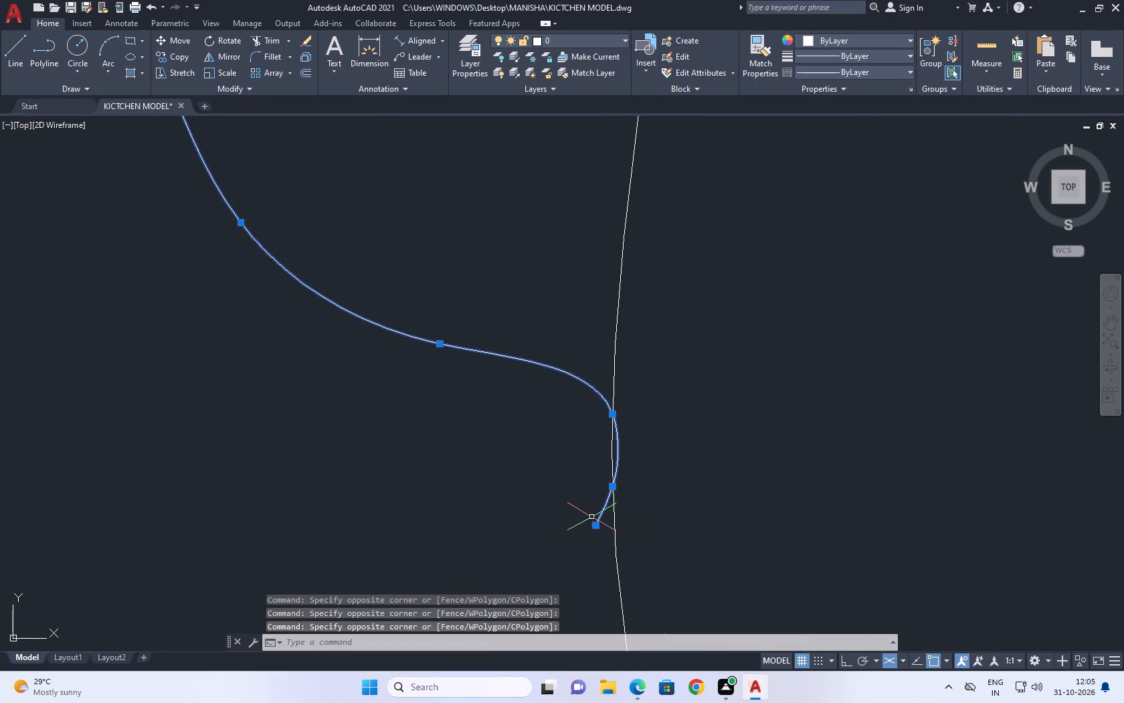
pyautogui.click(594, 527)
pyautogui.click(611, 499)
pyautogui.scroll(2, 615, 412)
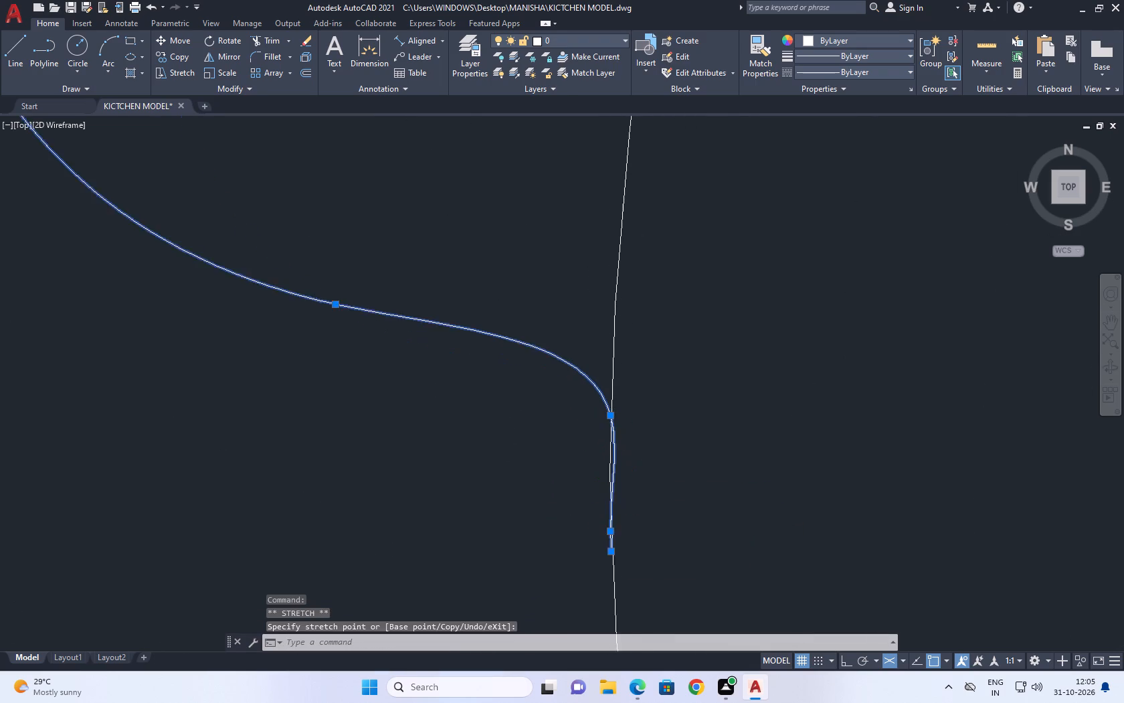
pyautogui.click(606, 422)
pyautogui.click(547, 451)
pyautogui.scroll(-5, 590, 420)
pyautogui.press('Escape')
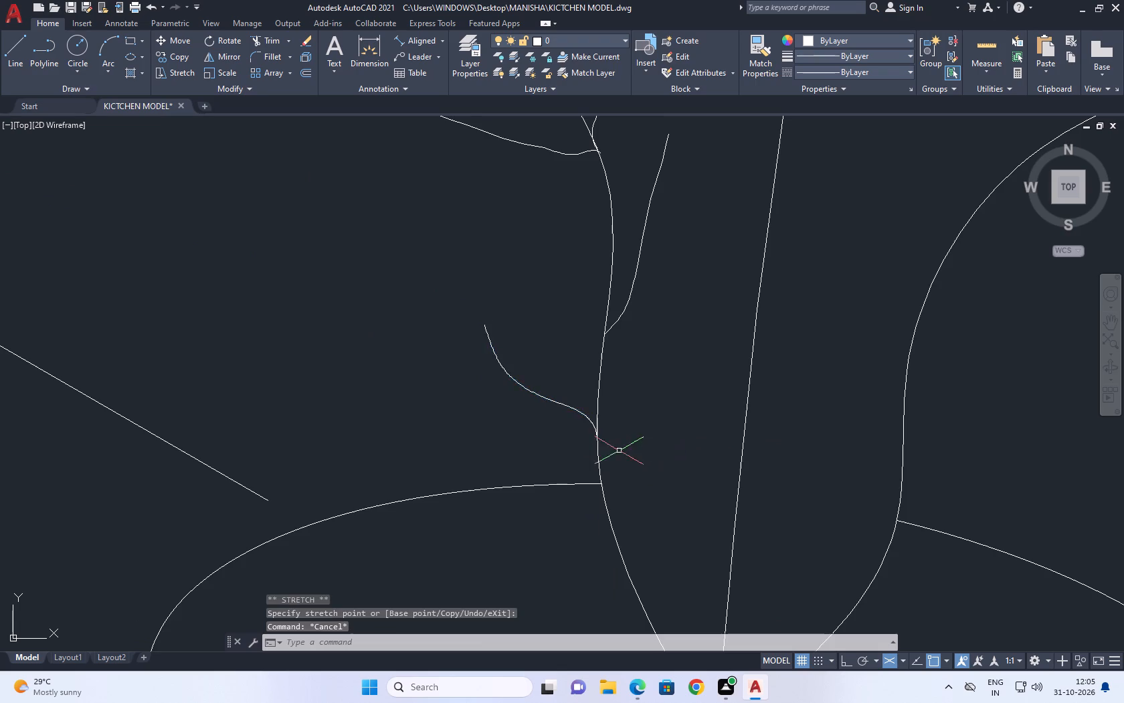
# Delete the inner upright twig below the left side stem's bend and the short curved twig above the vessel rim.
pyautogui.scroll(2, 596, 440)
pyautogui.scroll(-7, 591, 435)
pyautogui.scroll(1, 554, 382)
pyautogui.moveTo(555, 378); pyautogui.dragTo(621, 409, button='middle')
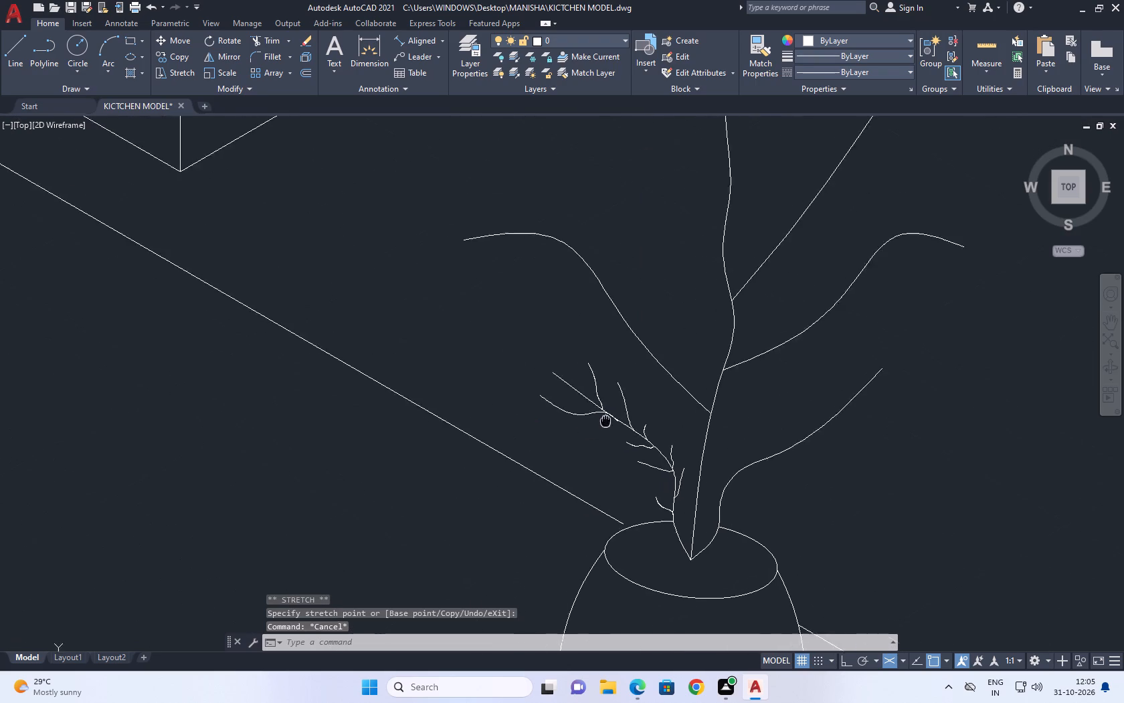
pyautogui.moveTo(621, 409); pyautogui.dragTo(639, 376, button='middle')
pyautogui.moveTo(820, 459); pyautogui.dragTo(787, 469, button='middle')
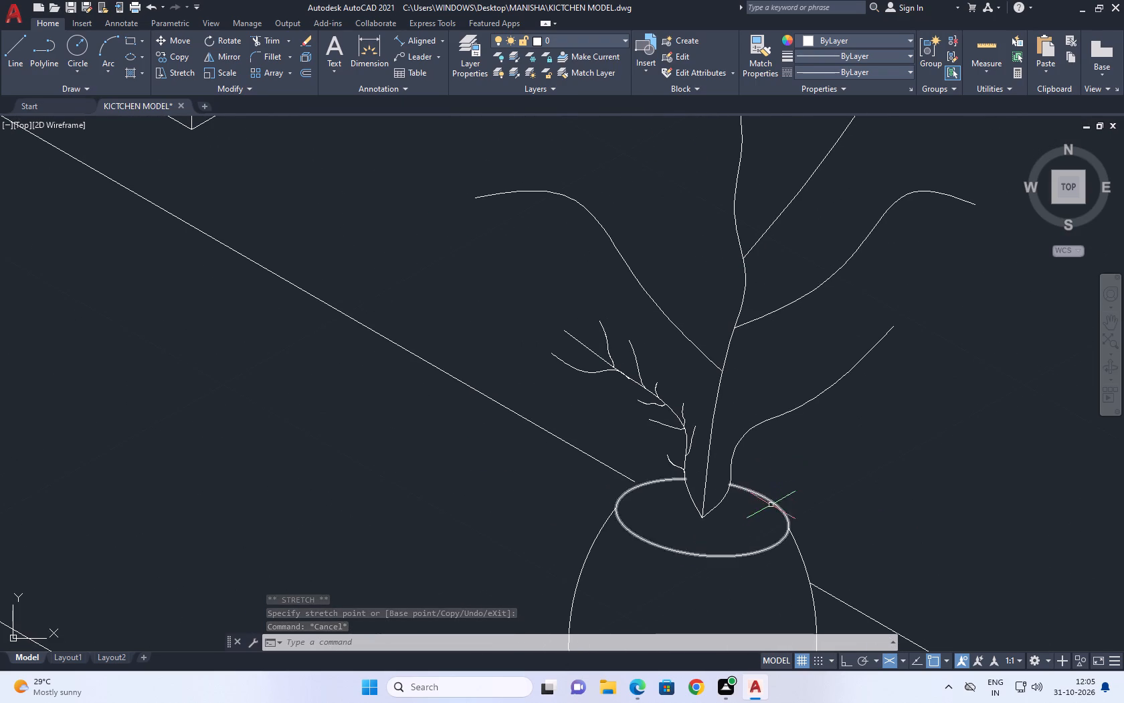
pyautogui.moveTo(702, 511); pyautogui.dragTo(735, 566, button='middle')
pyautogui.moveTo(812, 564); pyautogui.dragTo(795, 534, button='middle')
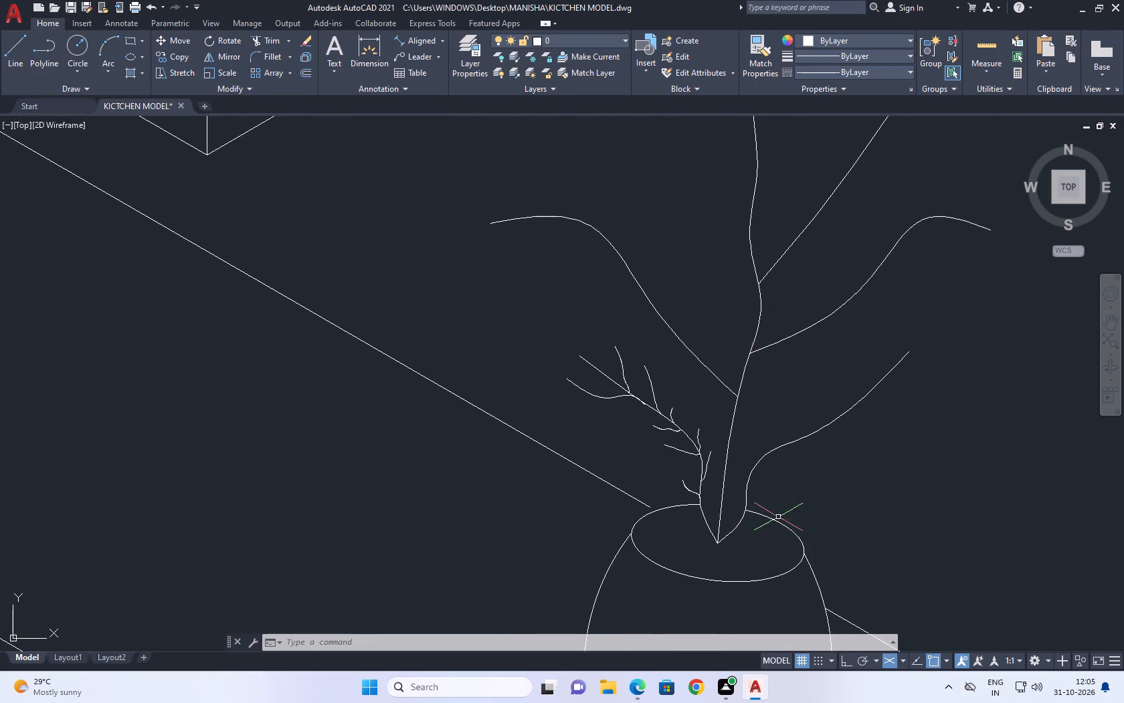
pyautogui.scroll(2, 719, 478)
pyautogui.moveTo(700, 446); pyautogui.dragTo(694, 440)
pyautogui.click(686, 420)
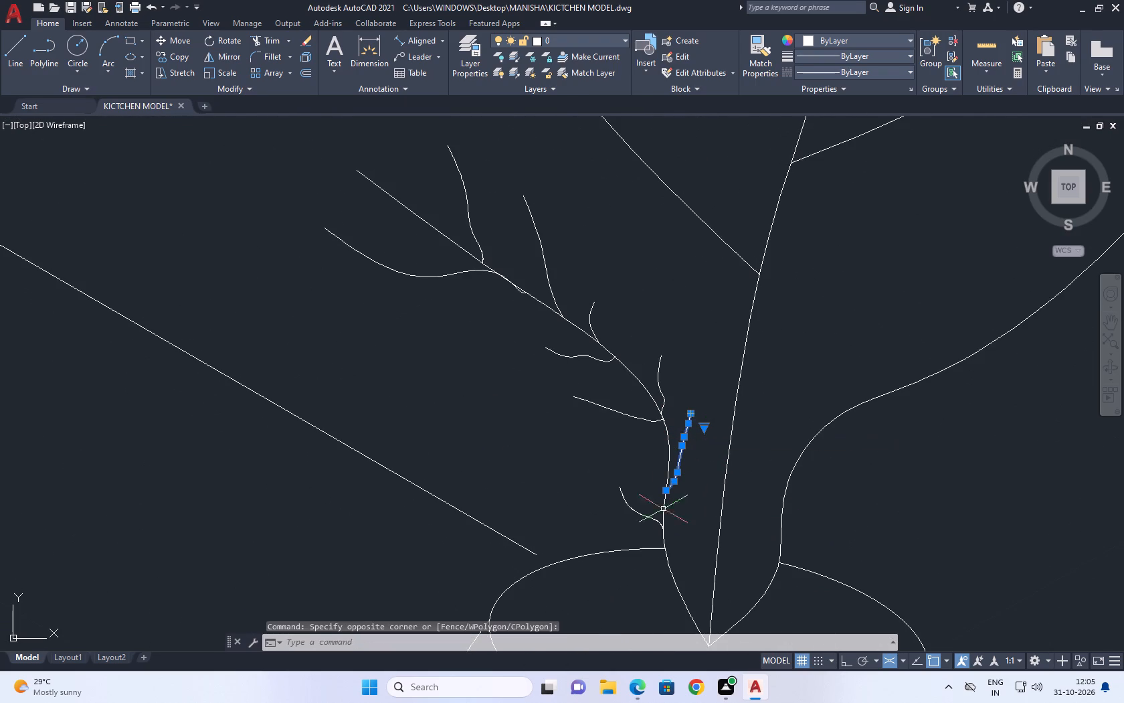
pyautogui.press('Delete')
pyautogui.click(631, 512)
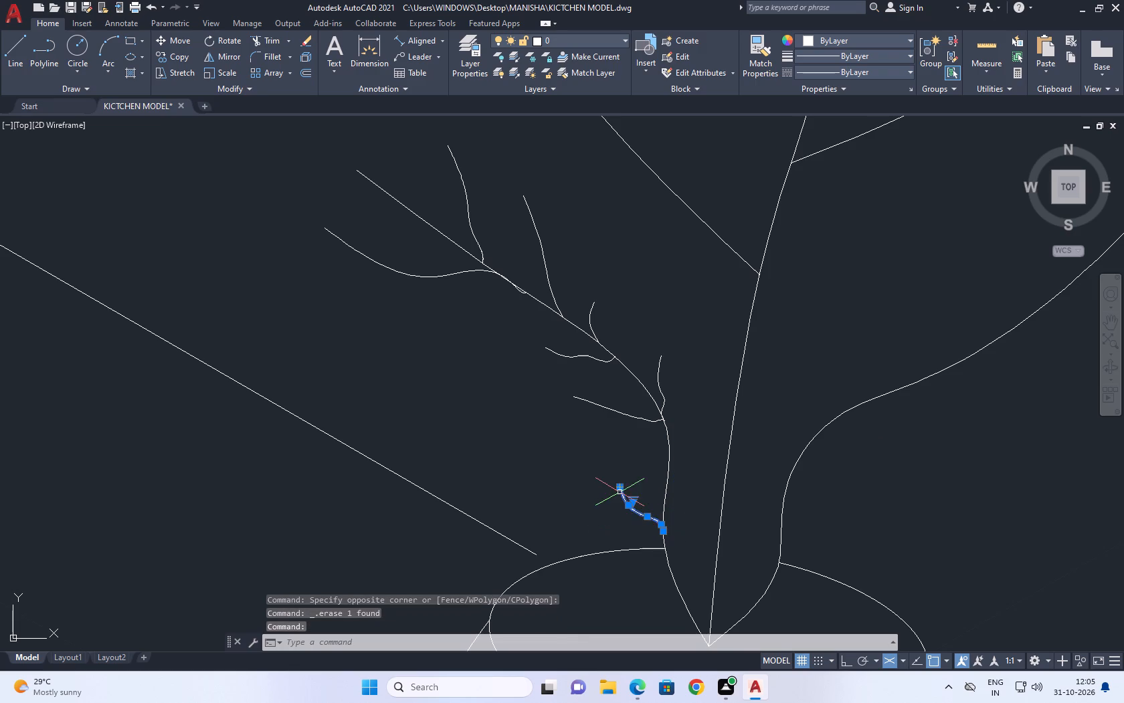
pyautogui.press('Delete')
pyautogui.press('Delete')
# Delete the short upright twig and the long outward twig at the bend of the left side stem.
pyautogui.moveTo(638, 424); pyautogui.dragTo(597, 439, button='middle')
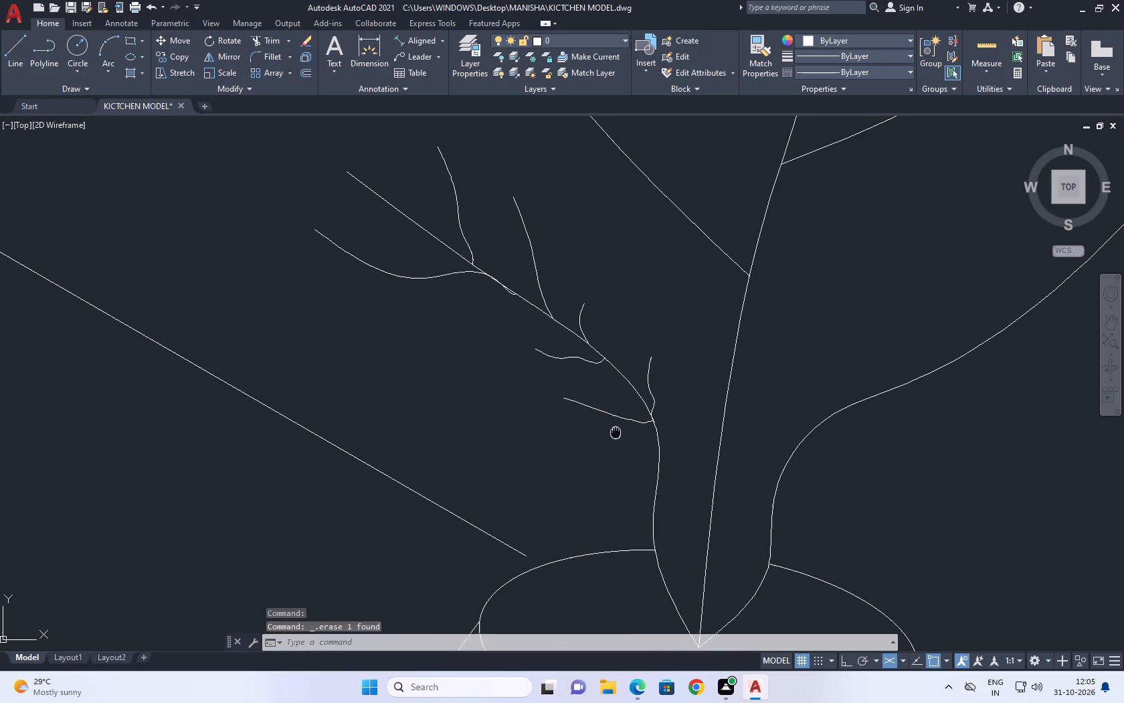
pyautogui.moveTo(597, 439); pyautogui.dragTo(588, 440, button='middle')
pyautogui.moveTo(569, 402); pyautogui.dragTo(524, 431, button='middle')
pyautogui.scroll(1, 569, 424)
pyautogui.moveTo(572, 422); pyautogui.dragTo(568, 413)
pyautogui.click(553, 390)
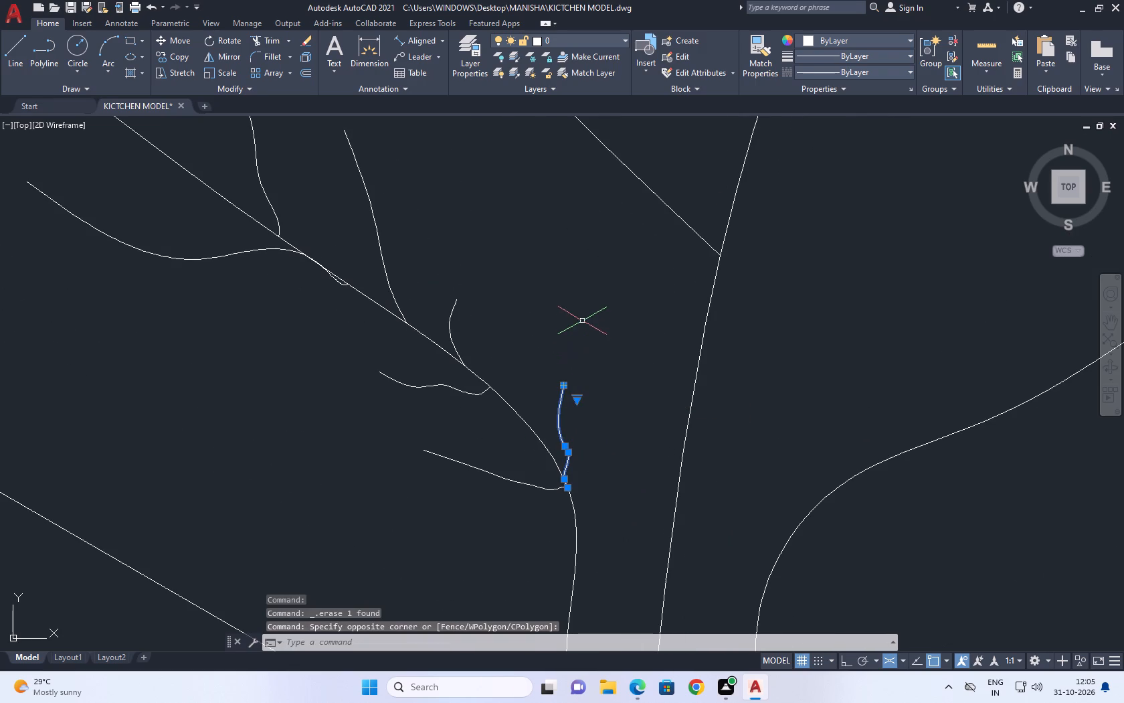
pyautogui.rightClick(582, 321)
pyautogui.click(643, 424)
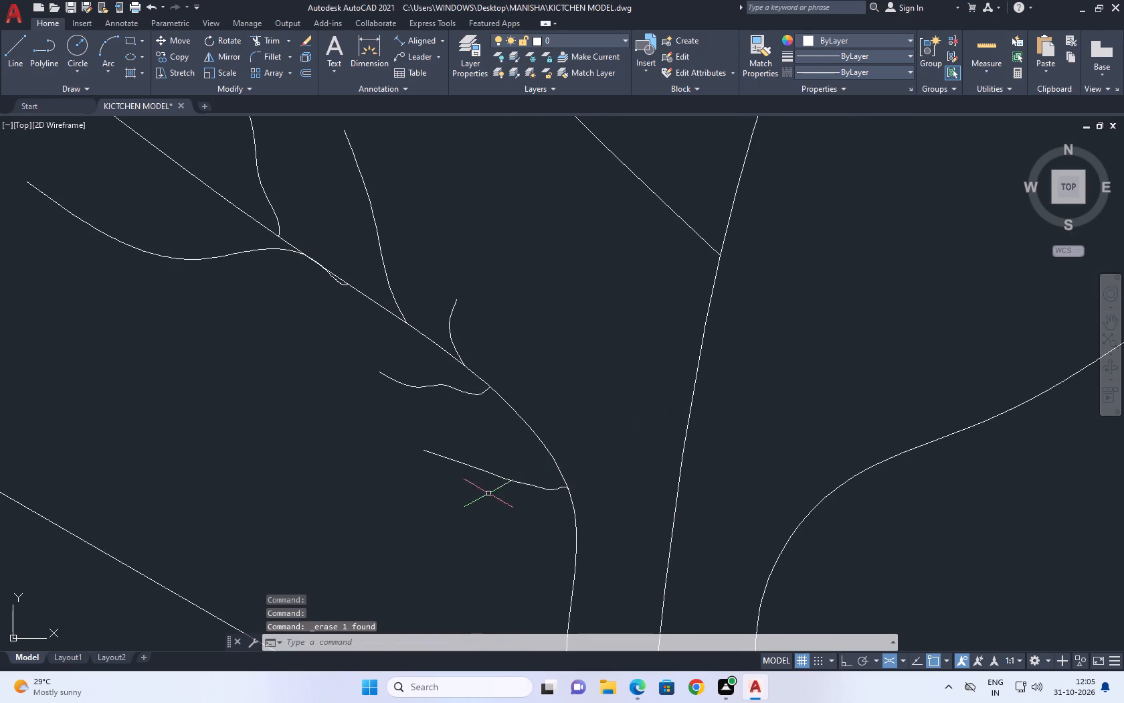
pyautogui.click(488, 493)
pyautogui.moveTo(480, 460); pyautogui.dragTo(490, 461)
pyautogui.moveTo(656, 358); pyautogui.dragTo(641, 345, button='right')
pyautogui.click(680, 420)
# Draw an upright fit-point spline twig rising from the middle of the lower right side stem.
pyautogui.moveTo(656, 408); pyautogui.dragTo(596, 448, button='middle')
pyautogui.press('s')
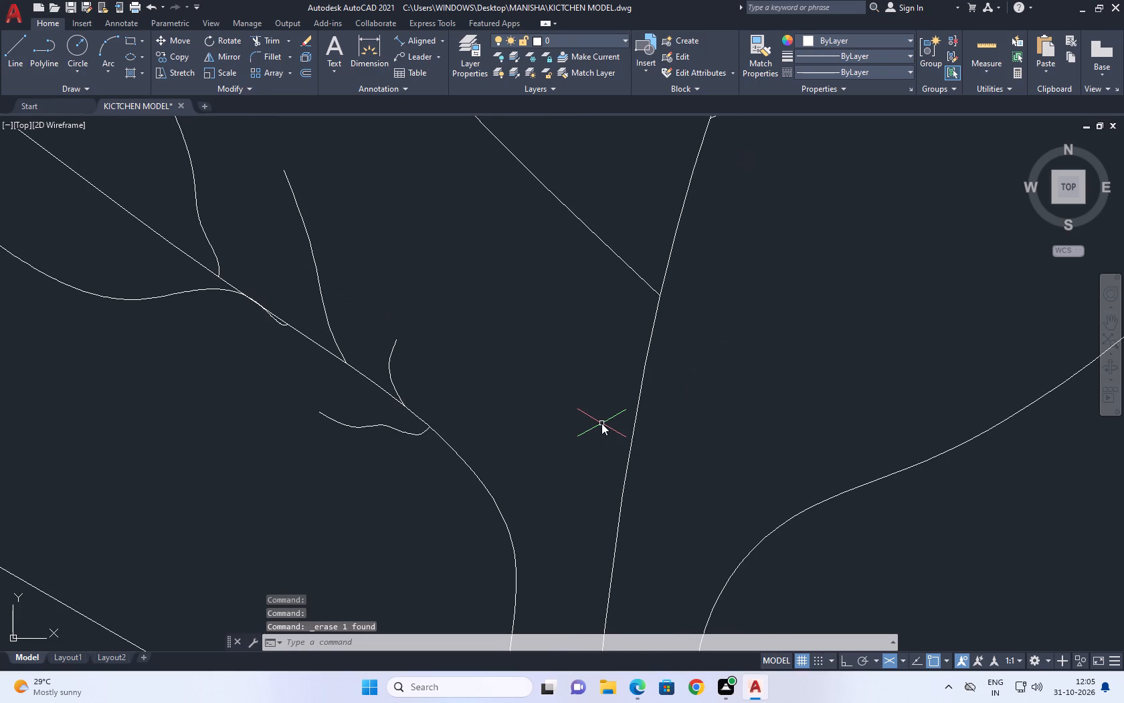
pyautogui.write('PL')
pyautogui.press('space')
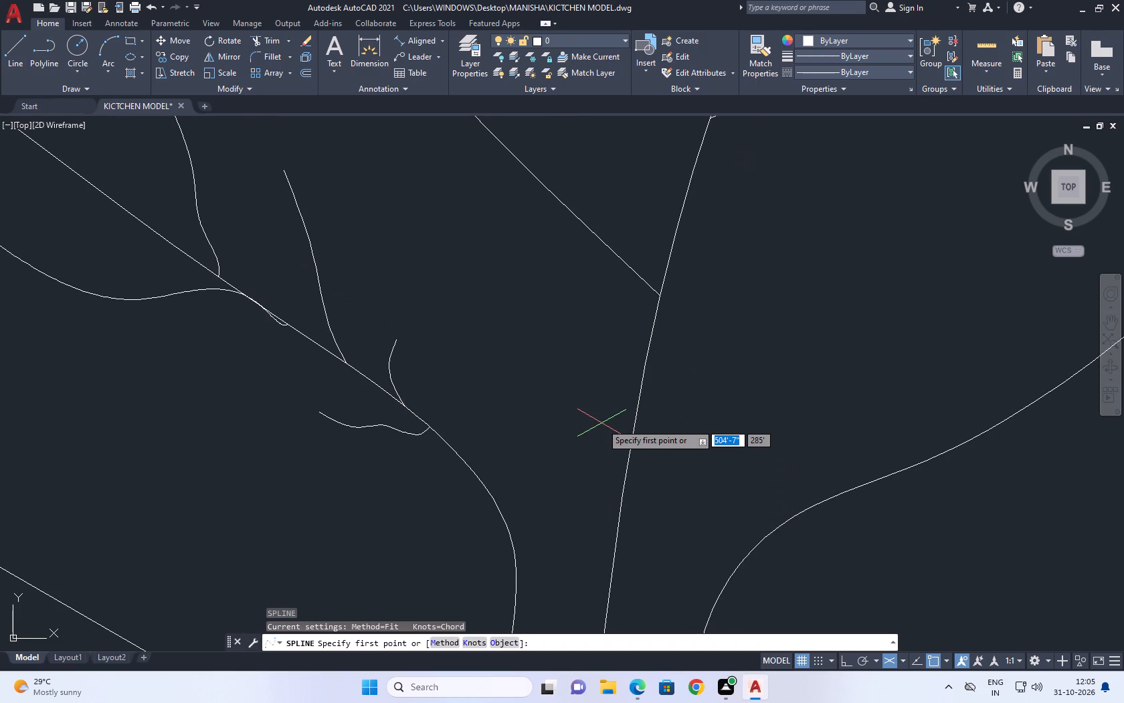
pyautogui.scroll(-3, 720, 400)
pyautogui.moveTo(776, 421); pyautogui.dragTo(733, 451, button='middle')
pyautogui.scroll(1, 772, 401)
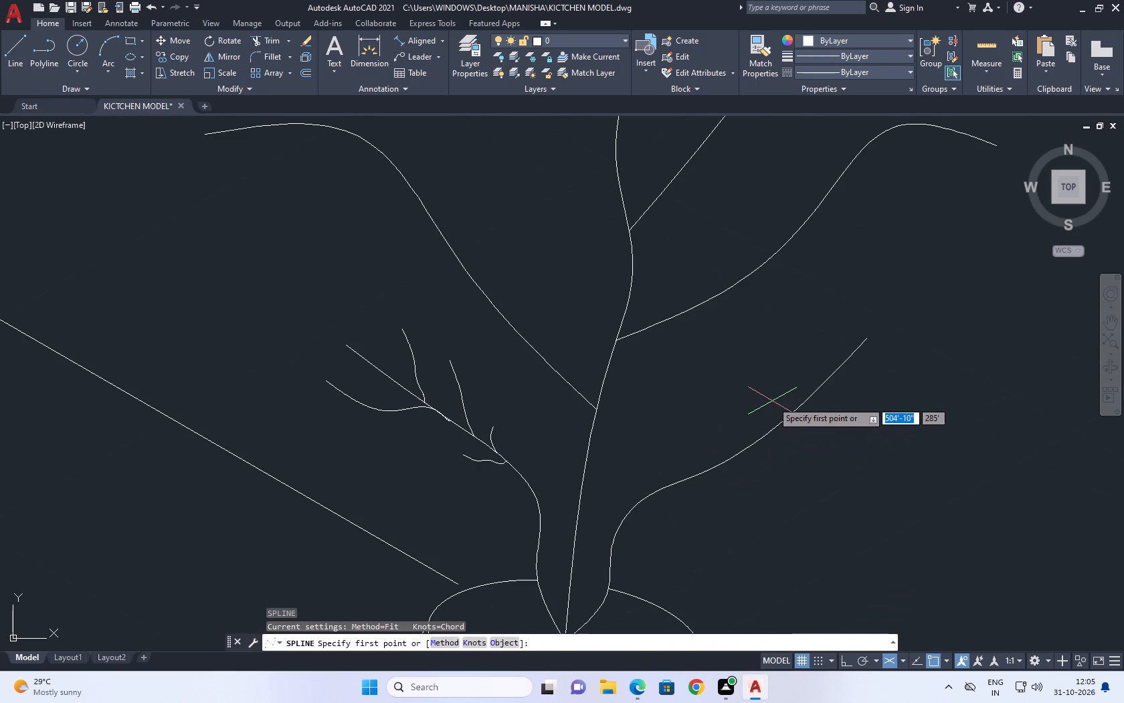
pyautogui.click(735, 450)
pyautogui.click(755, 398)
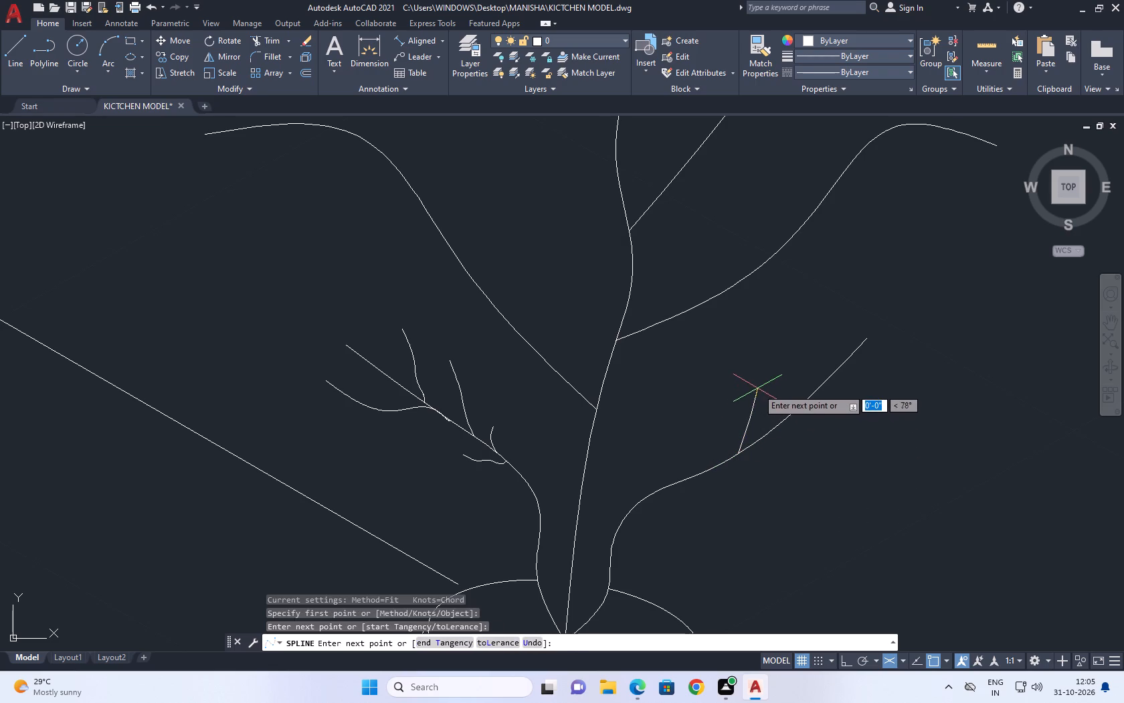
pyautogui.click(757, 388)
pyautogui.click(757, 376)
pyautogui.click(757, 360)
pyautogui.rightClick(757, 354)
pyautogui.click(785, 362)
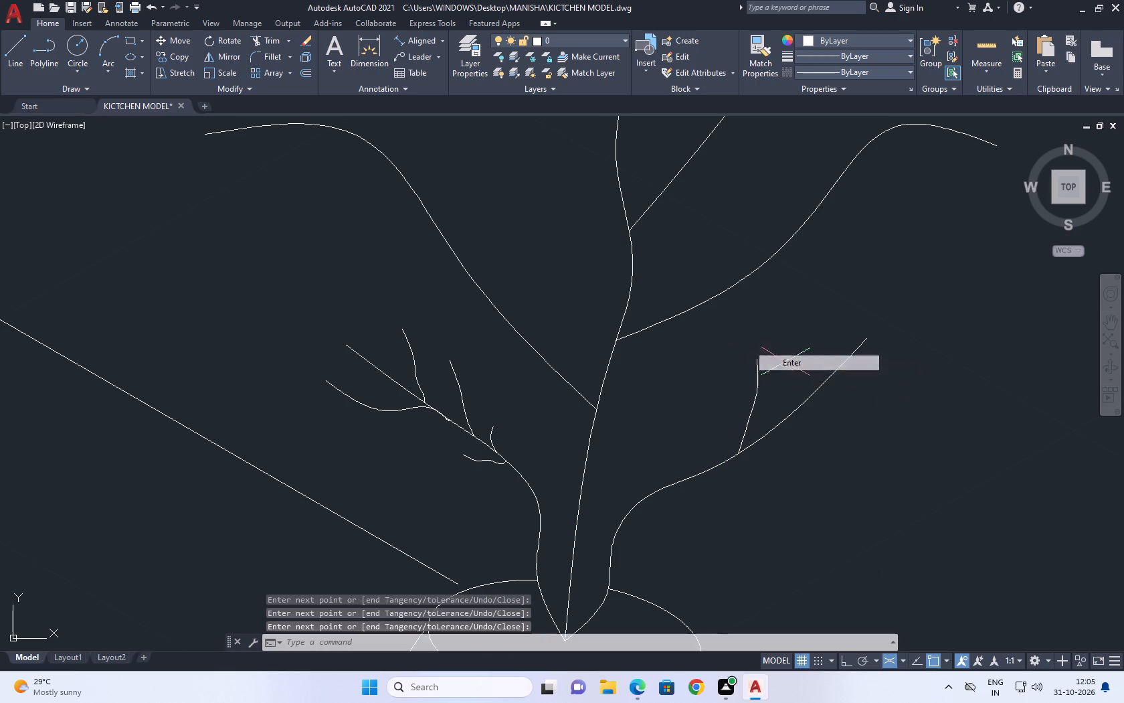
# Draw a second, taller fit-point spline twig on the lower right side stem, further out toward its tip.
pyautogui.rightClick(779, 390)
pyautogui.click(799, 396)
pyautogui.click(780, 424)
pyautogui.moveTo(780, 410); pyautogui.dragTo(780, 396)
pyautogui.moveTo(777, 383); pyautogui.dragTo(777, 374)
pyautogui.moveTo(777, 369); pyautogui.dragTo(778, 335)
pyautogui.click(779, 333)
pyautogui.click(782, 328)
pyautogui.rightClick(782, 327)
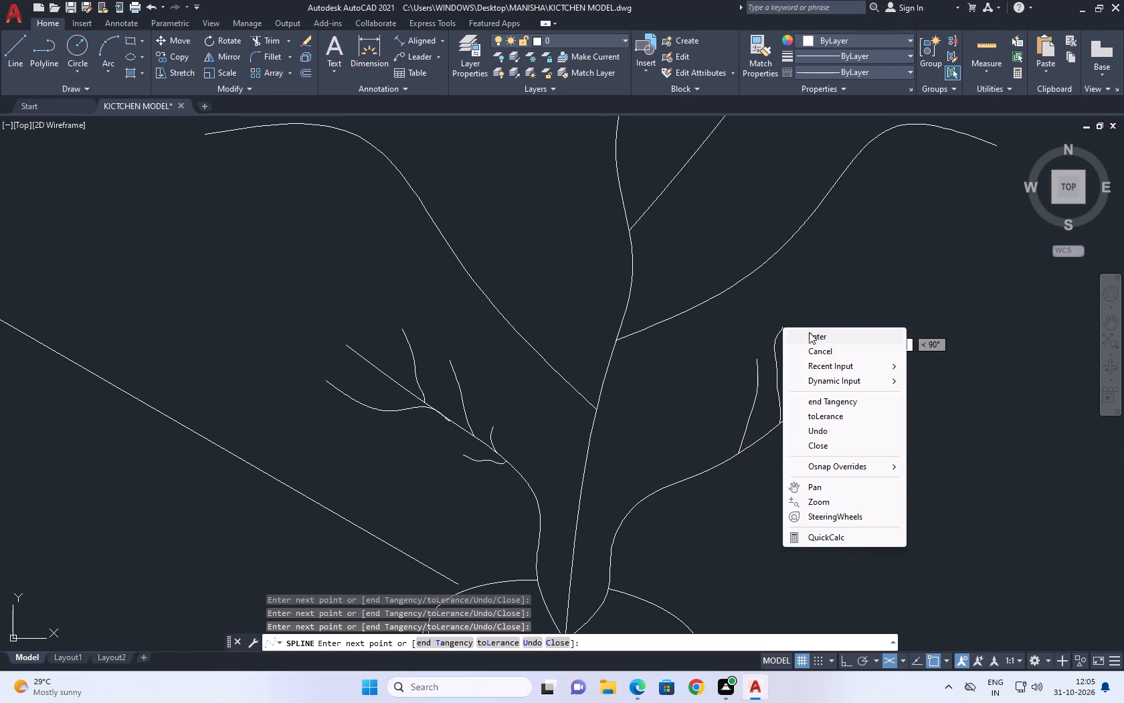
pyautogui.click(809, 332)
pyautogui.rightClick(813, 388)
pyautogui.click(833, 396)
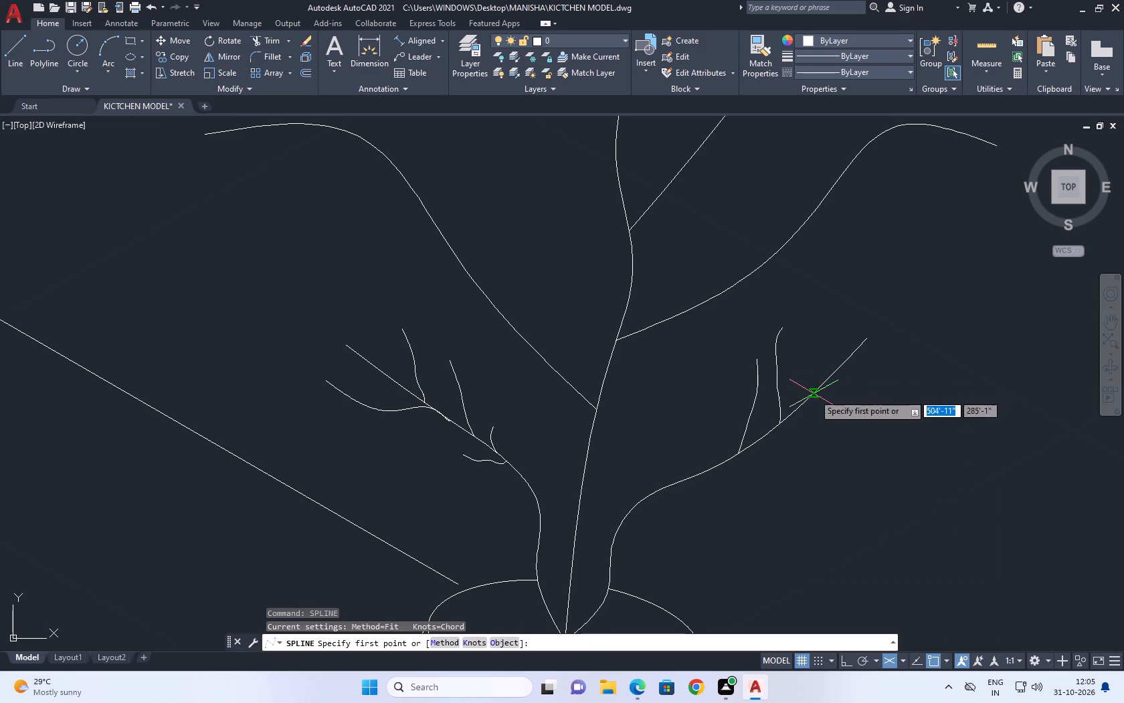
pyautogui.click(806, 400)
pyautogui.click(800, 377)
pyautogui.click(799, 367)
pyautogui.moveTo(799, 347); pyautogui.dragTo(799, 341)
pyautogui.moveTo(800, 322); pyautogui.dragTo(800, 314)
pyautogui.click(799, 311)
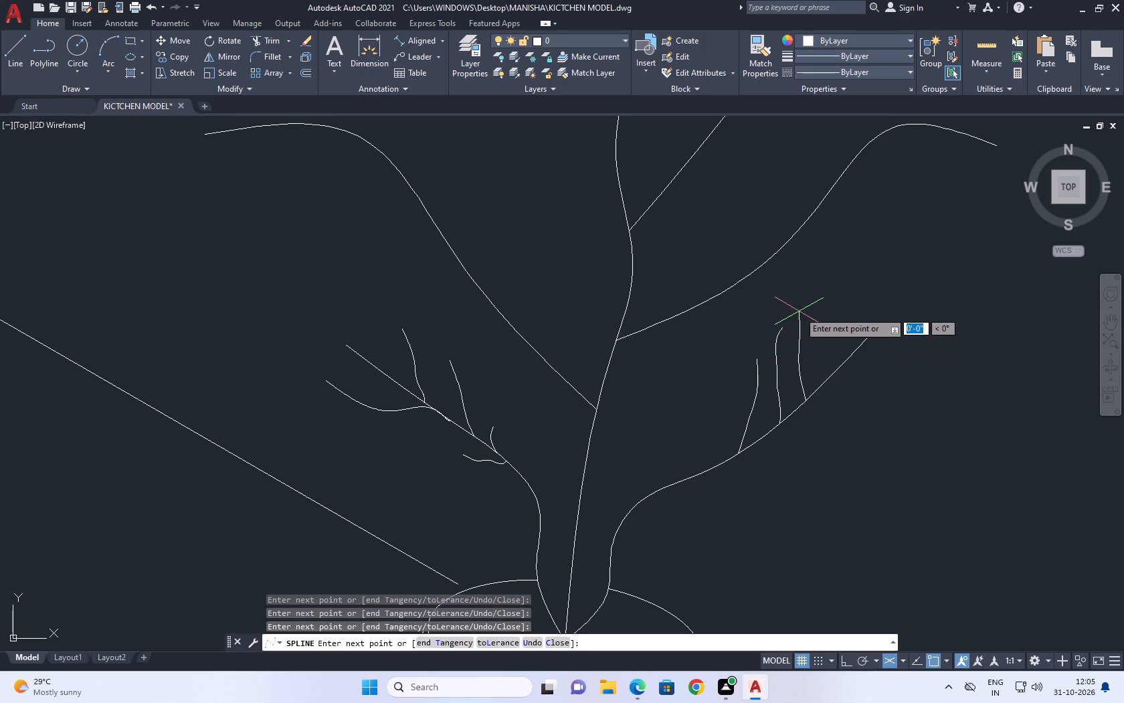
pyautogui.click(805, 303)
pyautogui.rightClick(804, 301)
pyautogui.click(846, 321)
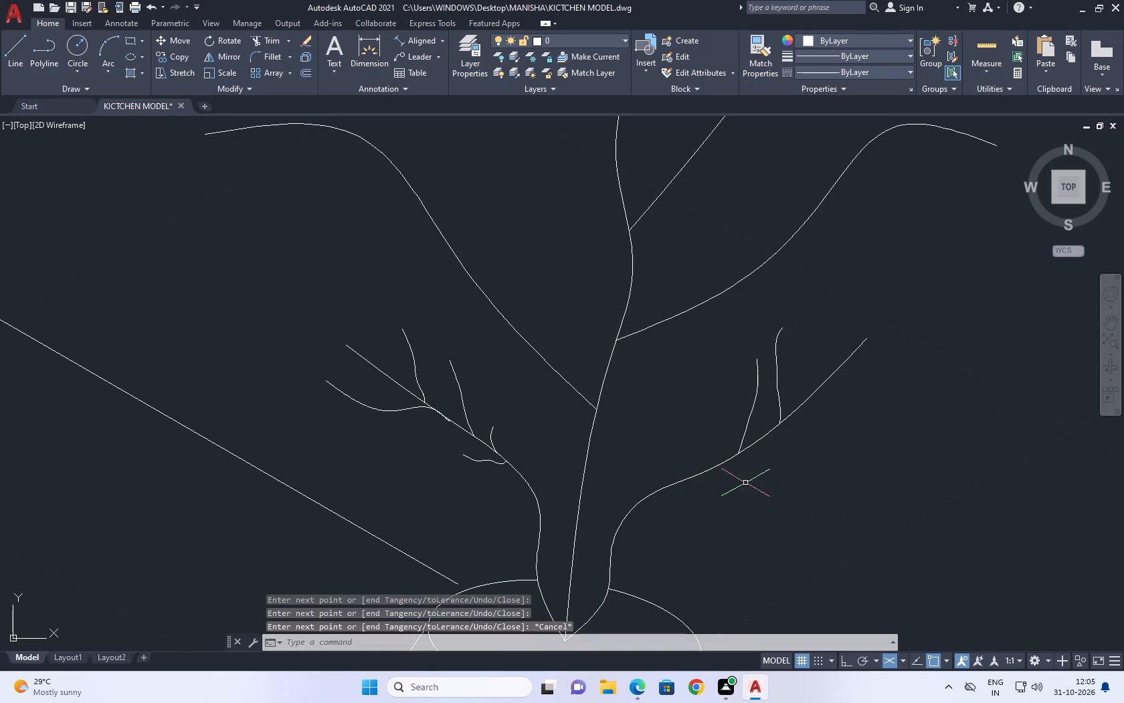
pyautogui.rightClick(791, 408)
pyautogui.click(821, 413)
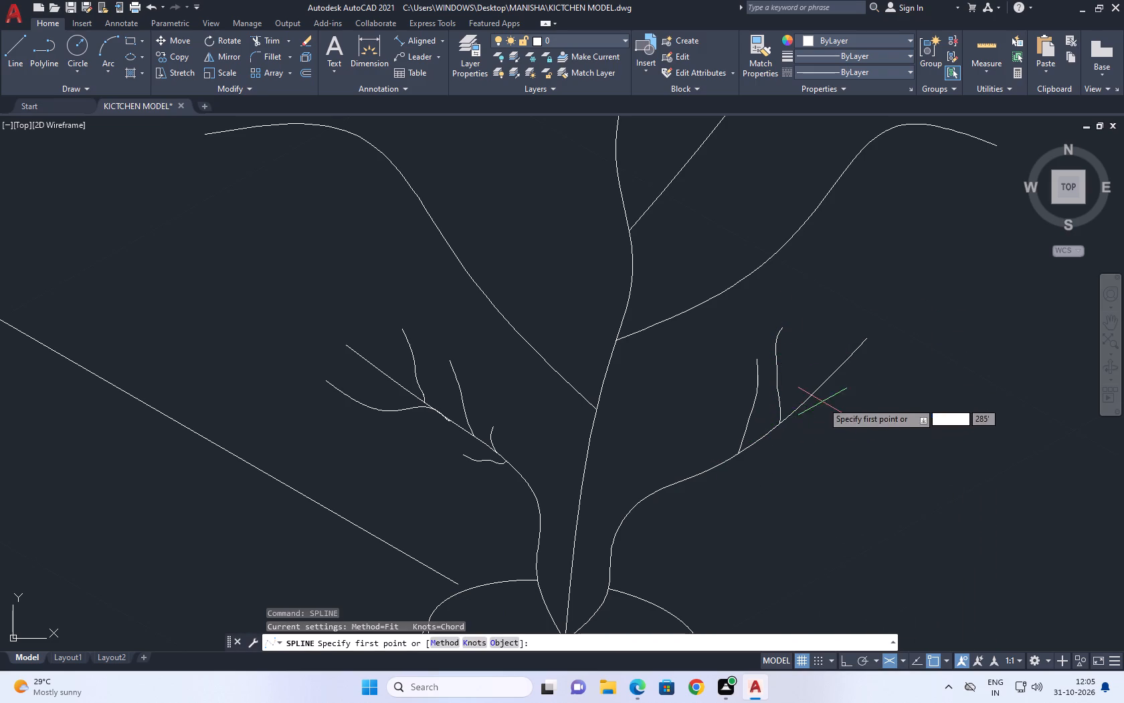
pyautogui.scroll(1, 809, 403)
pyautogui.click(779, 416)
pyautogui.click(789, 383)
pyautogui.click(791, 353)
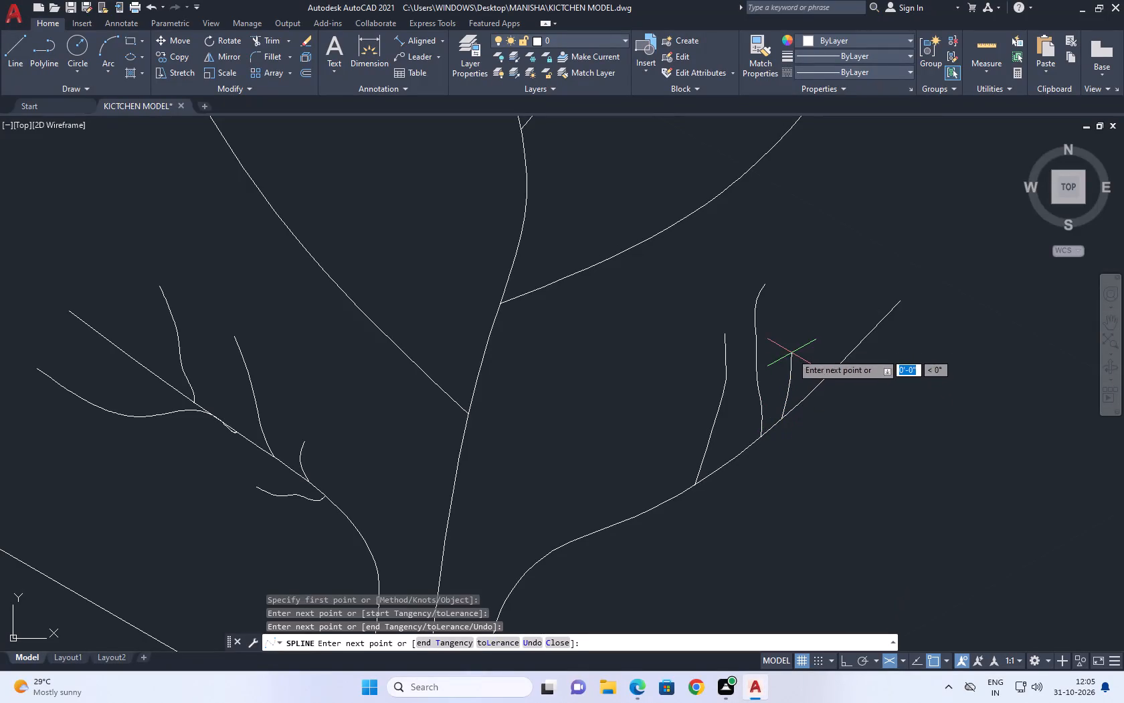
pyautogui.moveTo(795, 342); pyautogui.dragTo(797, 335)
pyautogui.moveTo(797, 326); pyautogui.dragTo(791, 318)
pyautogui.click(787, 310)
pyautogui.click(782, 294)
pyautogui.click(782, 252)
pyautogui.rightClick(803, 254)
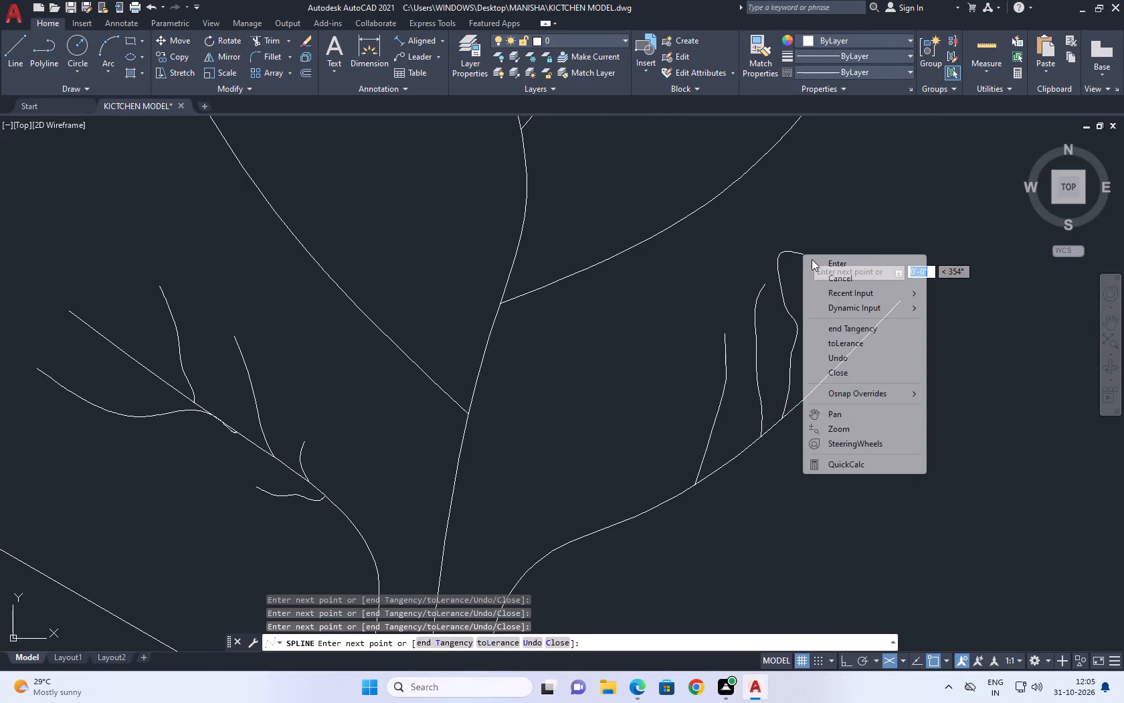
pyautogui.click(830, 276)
# Draw a third upright fit-point spline twig with a hooked tip on the lower right side stem, outward of the second twig.
pyautogui.scroll(1, 840, 274)
pyautogui.moveTo(840, 274); pyautogui.dragTo(709, 347, button='middle')
pyautogui.rightClick(769, 330)
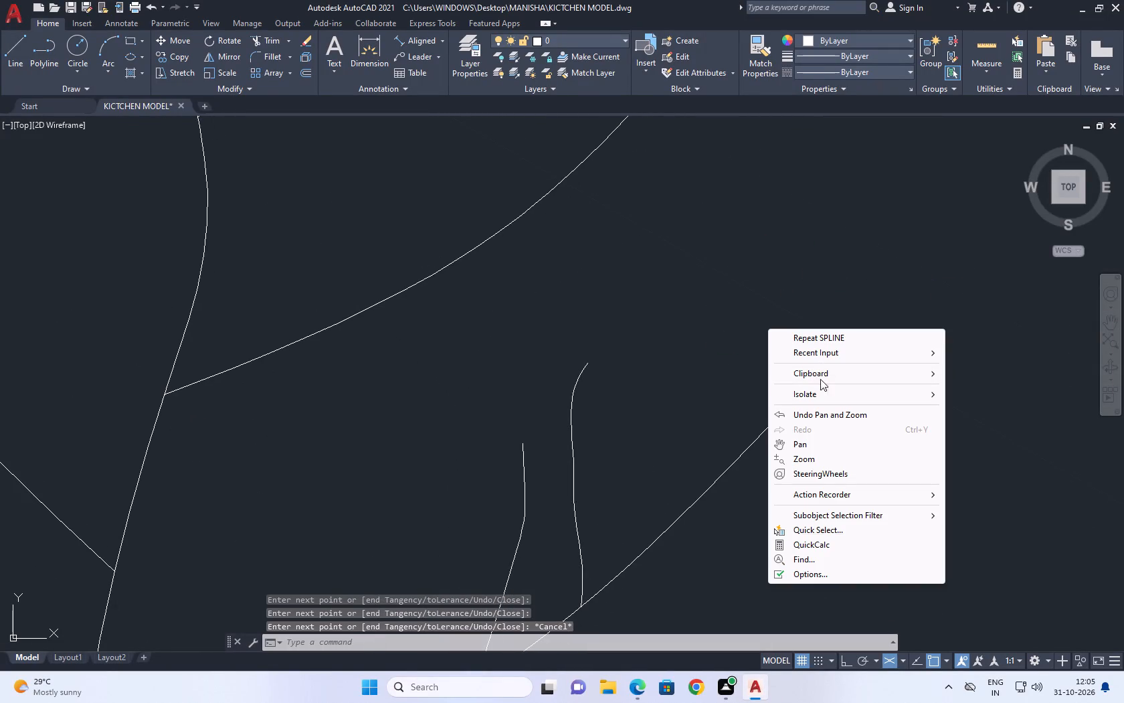
pyautogui.click(824, 334)
pyautogui.click(628, 562)
pyautogui.click(618, 505)
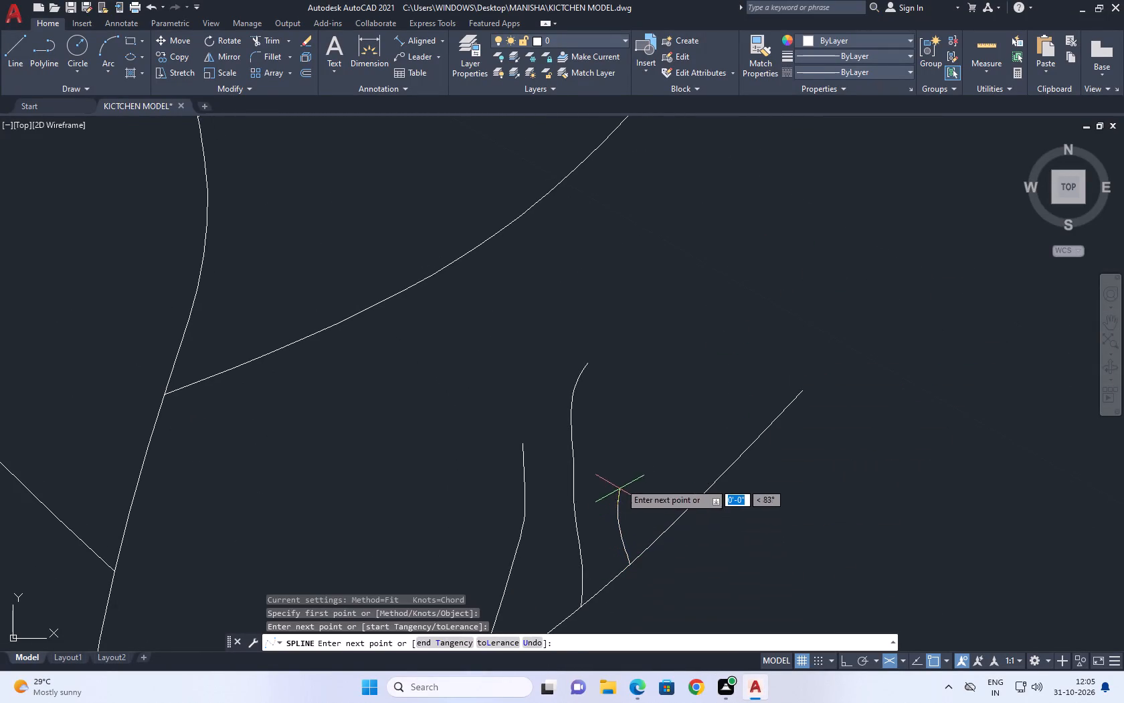
pyautogui.click(620, 449)
pyautogui.click(629, 394)
pyautogui.click(657, 348)
pyautogui.click(655, 339)
pyautogui.rightClick(655, 339)
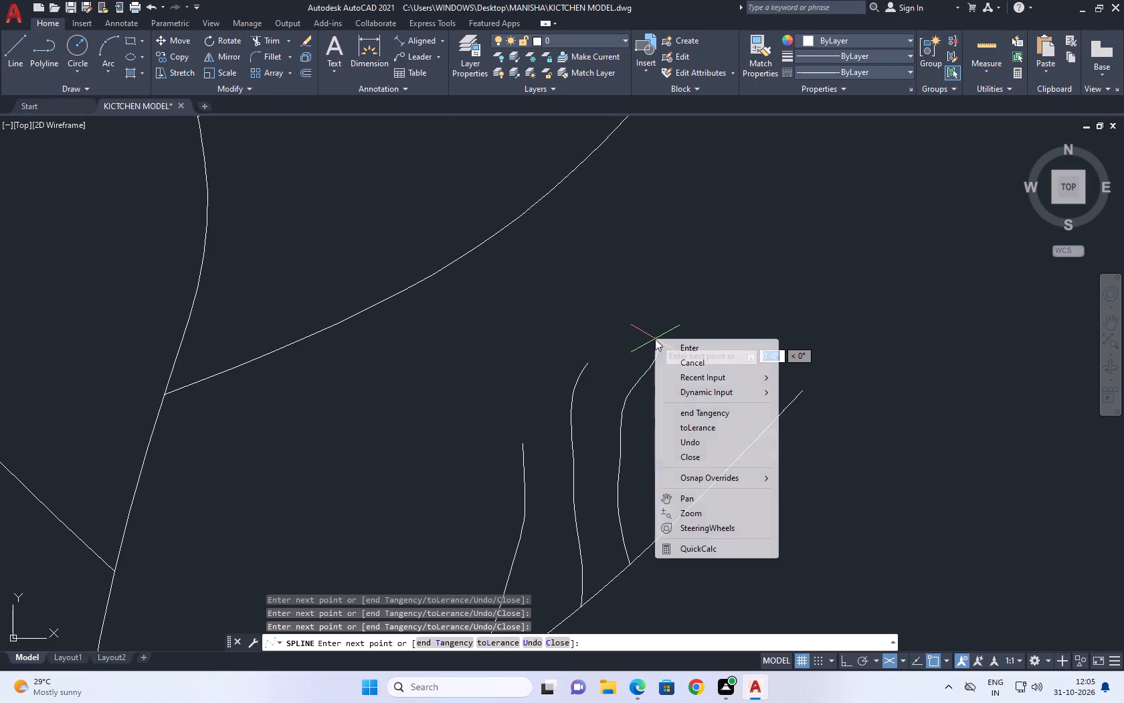
pyautogui.click(690, 345)
# Draw a tall wavy fit-point spline twig on the lower right side stem, starting between the first and second twigs.
pyautogui.rightClick(678, 431)
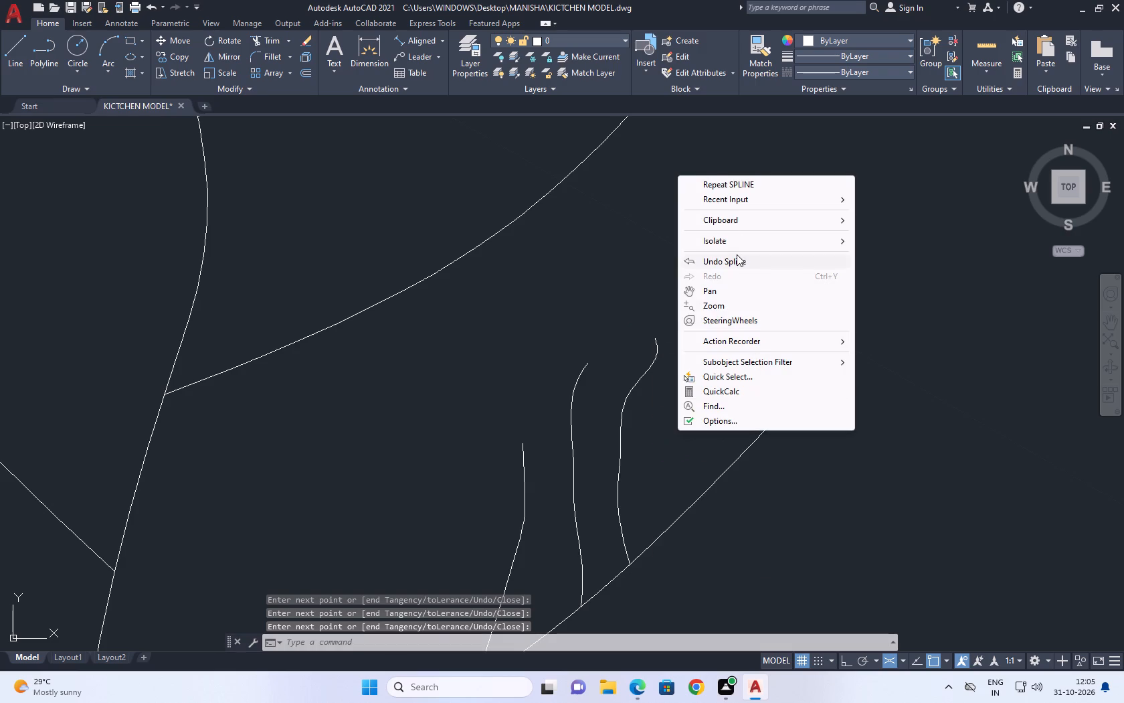
pyautogui.click(715, 179)
pyautogui.scroll(-2, 736, 369)
pyautogui.moveTo(672, 514); pyautogui.dragTo(672, 401, button='middle')
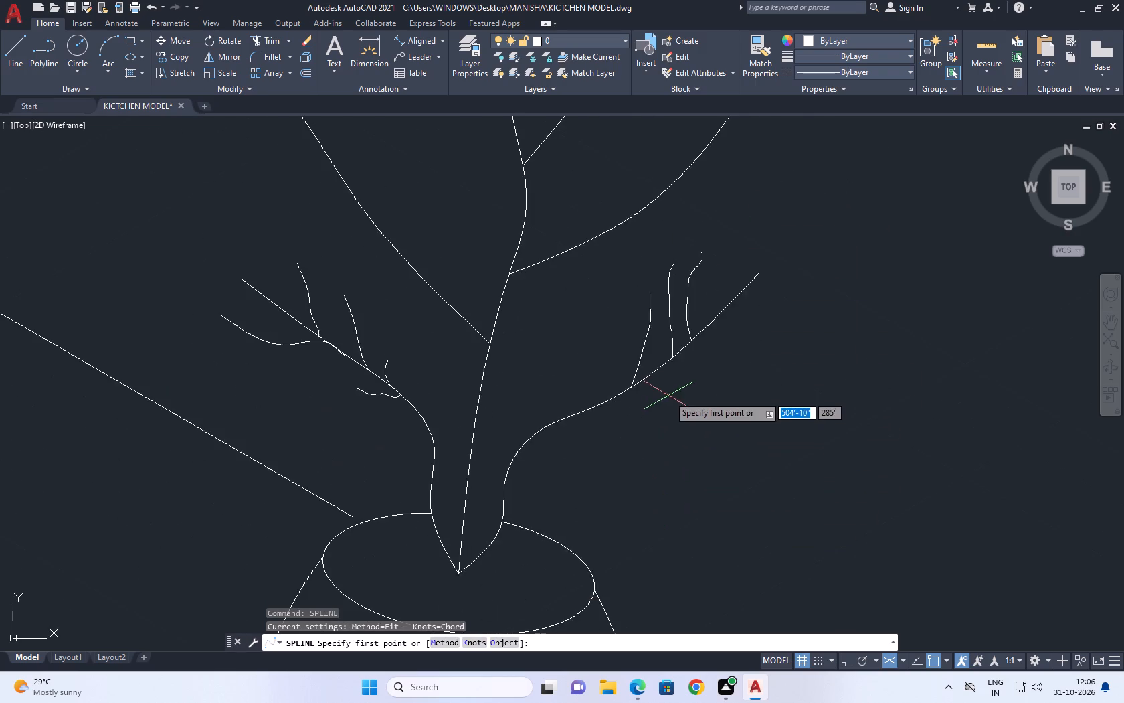
pyautogui.scroll(1, 663, 384)
pyautogui.moveTo(666, 343); pyautogui.dragTo(655, 423, button='middle')
pyautogui.scroll(1, 659, 391)
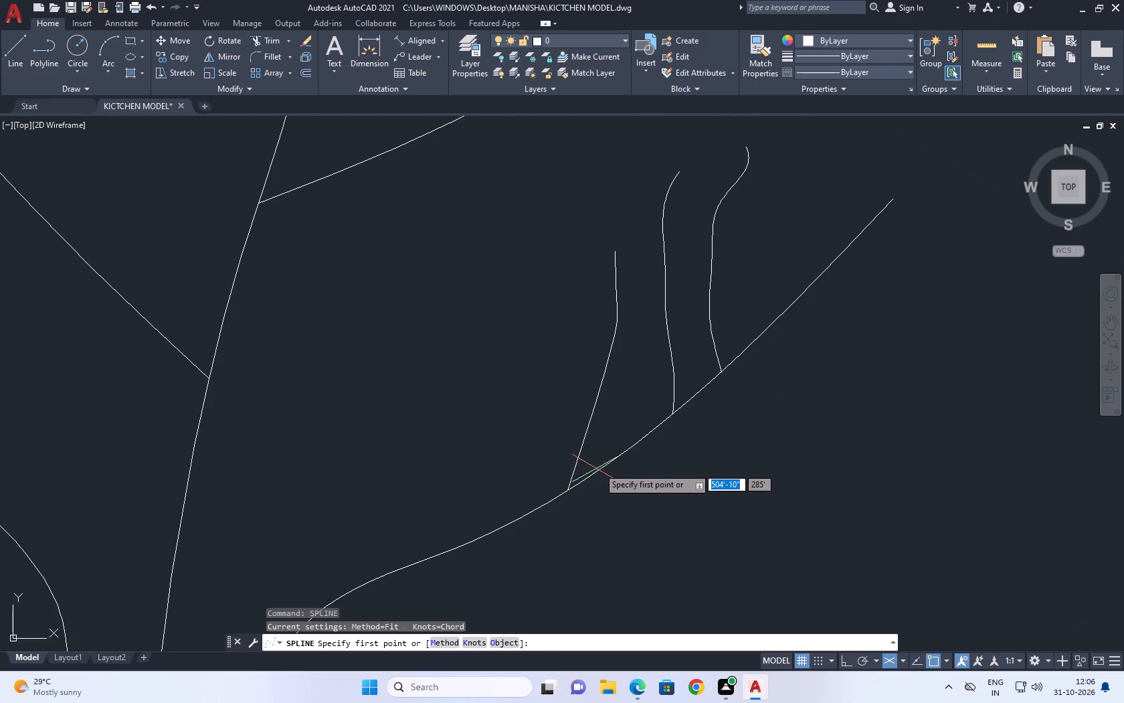
pyautogui.click(605, 463)
pyautogui.moveTo(648, 380); pyautogui.dragTo(649, 372)
pyautogui.click(649, 316)
pyautogui.click(650, 272)
pyautogui.click(650, 203)
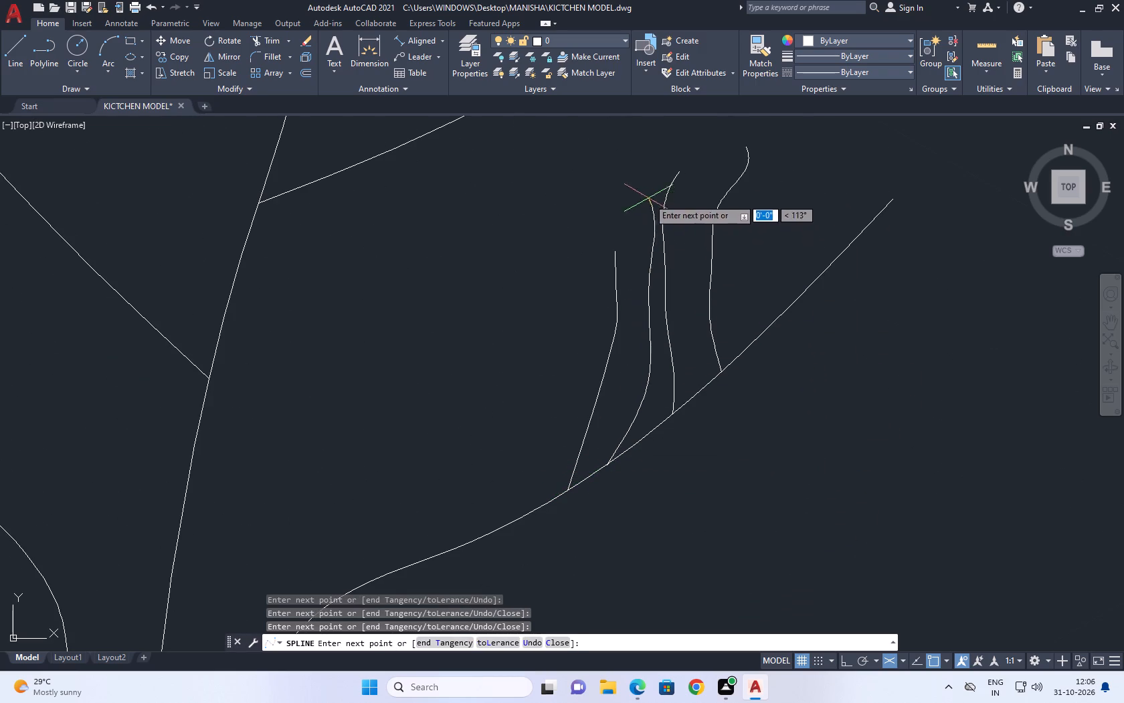
pyautogui.click(644, 181)
pyautogui.click(650, 165)
pyautogui.rightClick(650, 165)
pyautogui.click(705, 176)
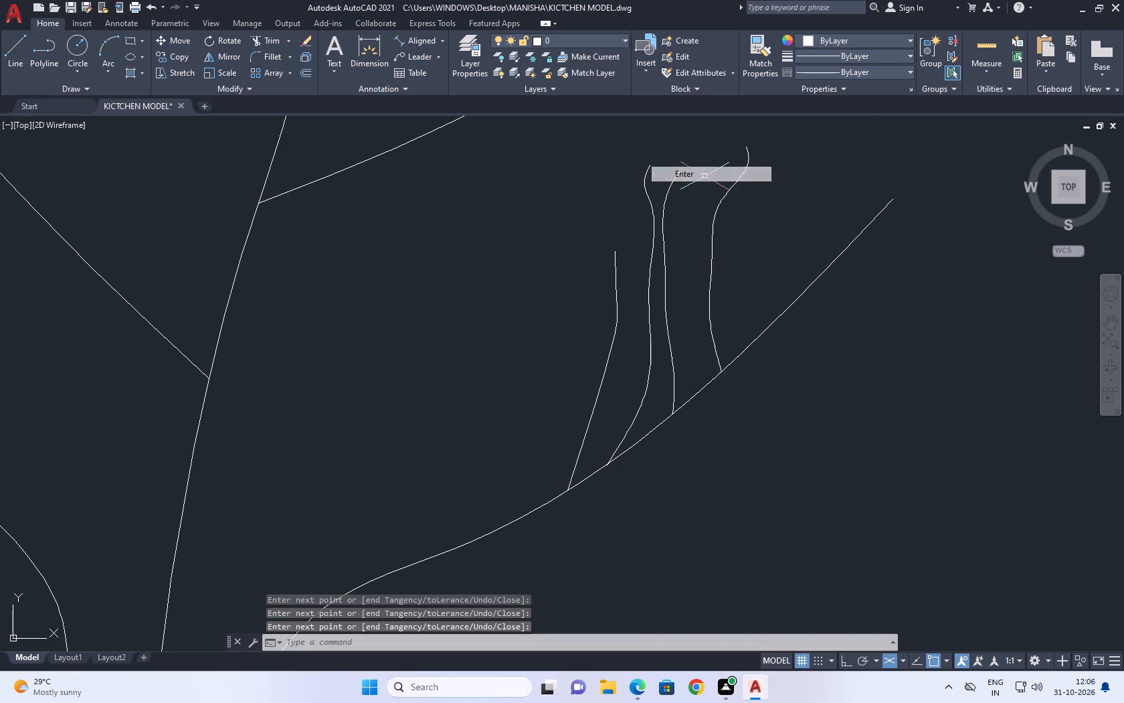
# Draw a sideways fit-point spline twig with a wavy tip from the base of the innermost upright twig on the lower right side stem.
pyautogui.rightClick(681, 441)
pyautogui.click(747, 196)
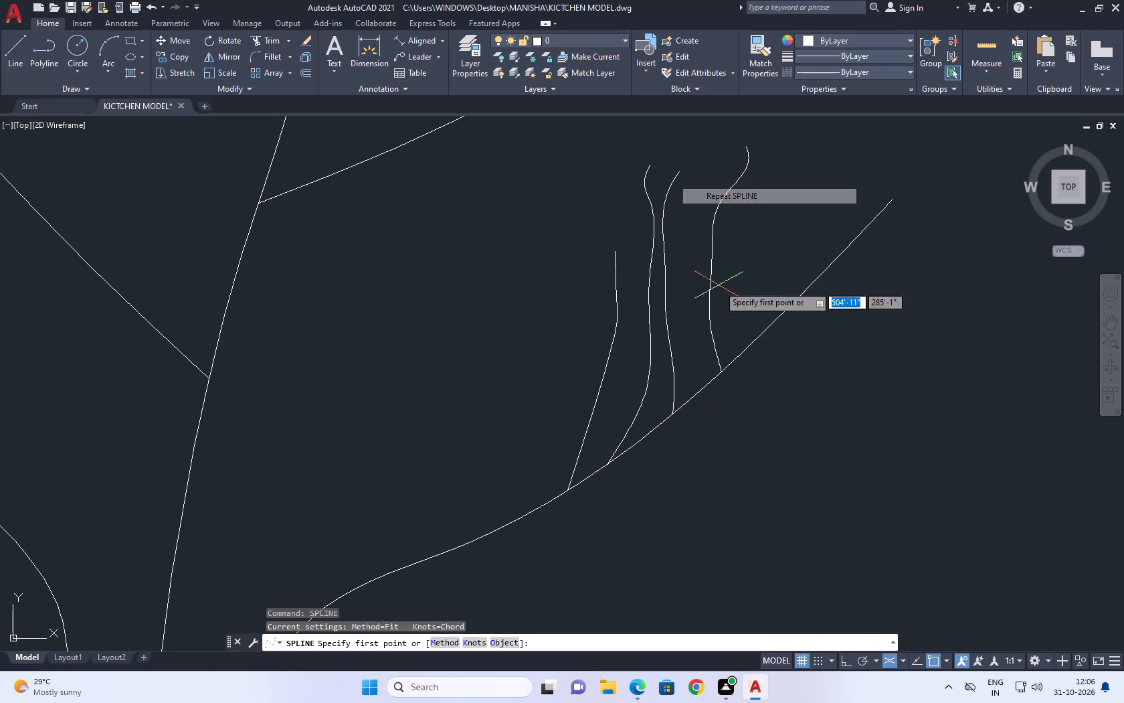
pyautogui.moveTo(645, 528); pyautogui.dragTo(572, 413, button='middle')
pyautogui.click(496, 380)
pyautogui.click(567, 374)
pyautogui.moveTo(622, 365); pyautogui.dragTo(646, 365)
pyautogui.moveTo(662, 365); pyautogui.dragTo(673, 373)
pyautogui.moveTo(676, 378); pyautogui.dragTo(685, 384)
pyautogui.moveTo(706, 377); pyautogui.dragTo(731, 378)
pyautogui.rightClick(745, 360)
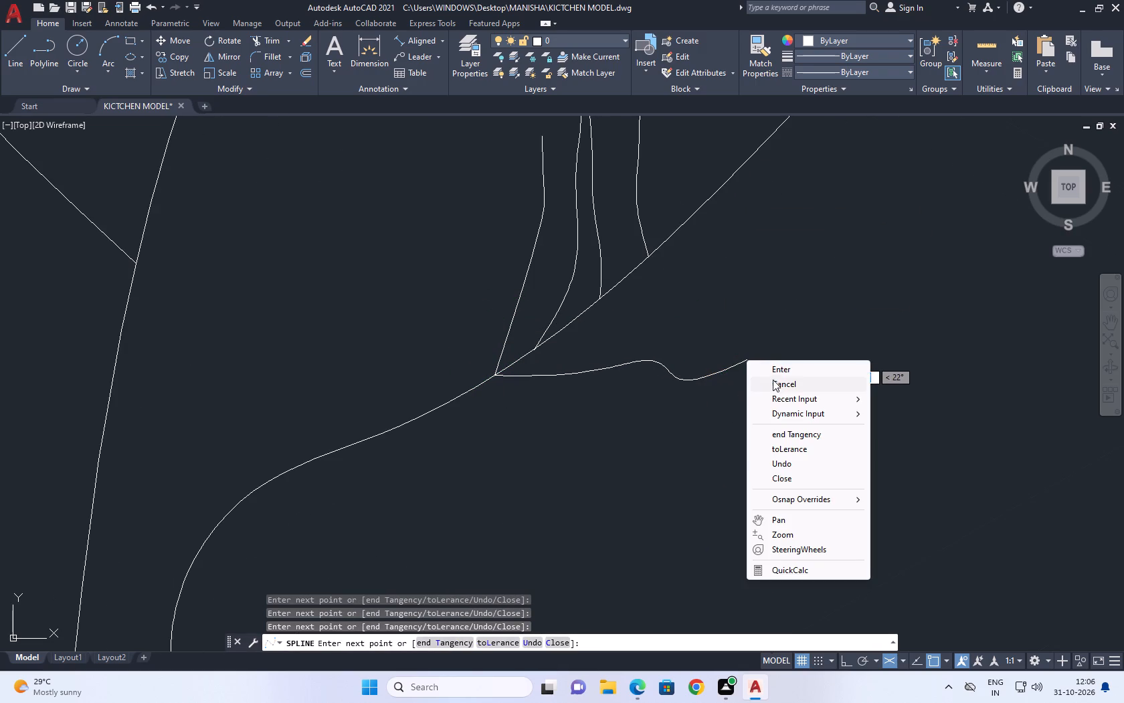
pyautogui.click(773, 367)
# Draw a second, longer sideways fit-point spline twig on the underside of the stem, starting between the two innermost upright twigs.
pyautogui.rightClick(691, 322)
pyautogui.click(754, 335)
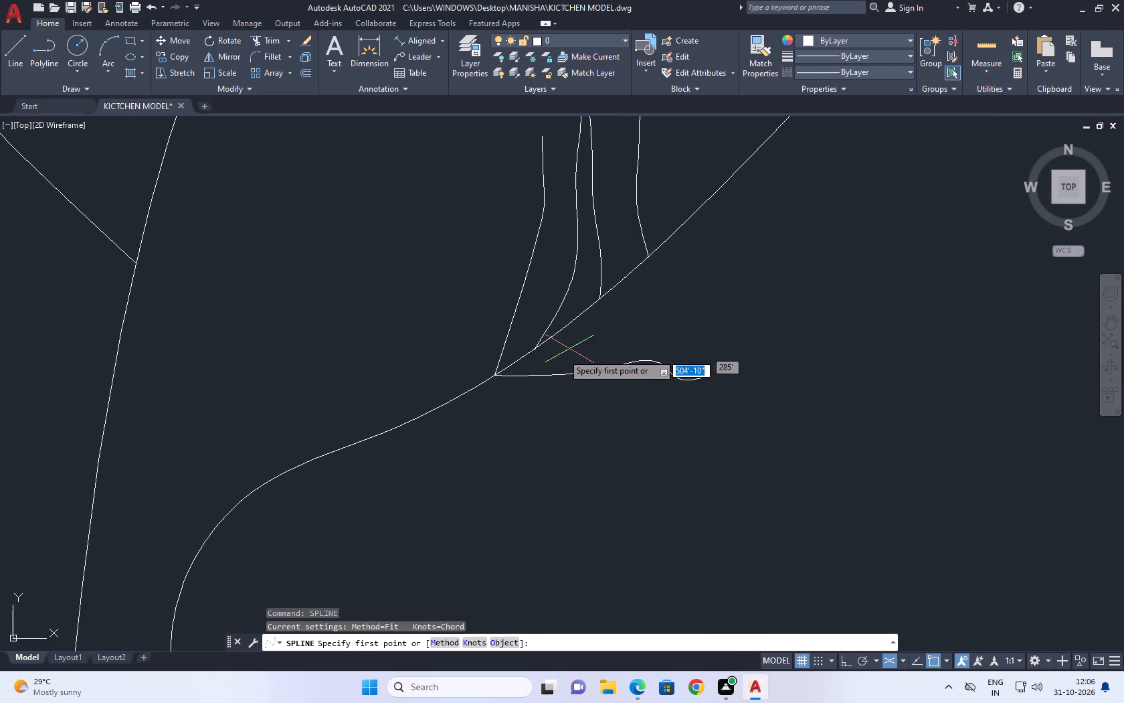
pyautogui.click(521, 361)
pyautogui.click(606, 341)
pyautogui.moveTo(692, 356); pyautogui.dragTo(702, 353)
pyautogui.moveTo(741, 340); pyautogui.dragTo(769, 339)
pyautogui.click(773, 329)
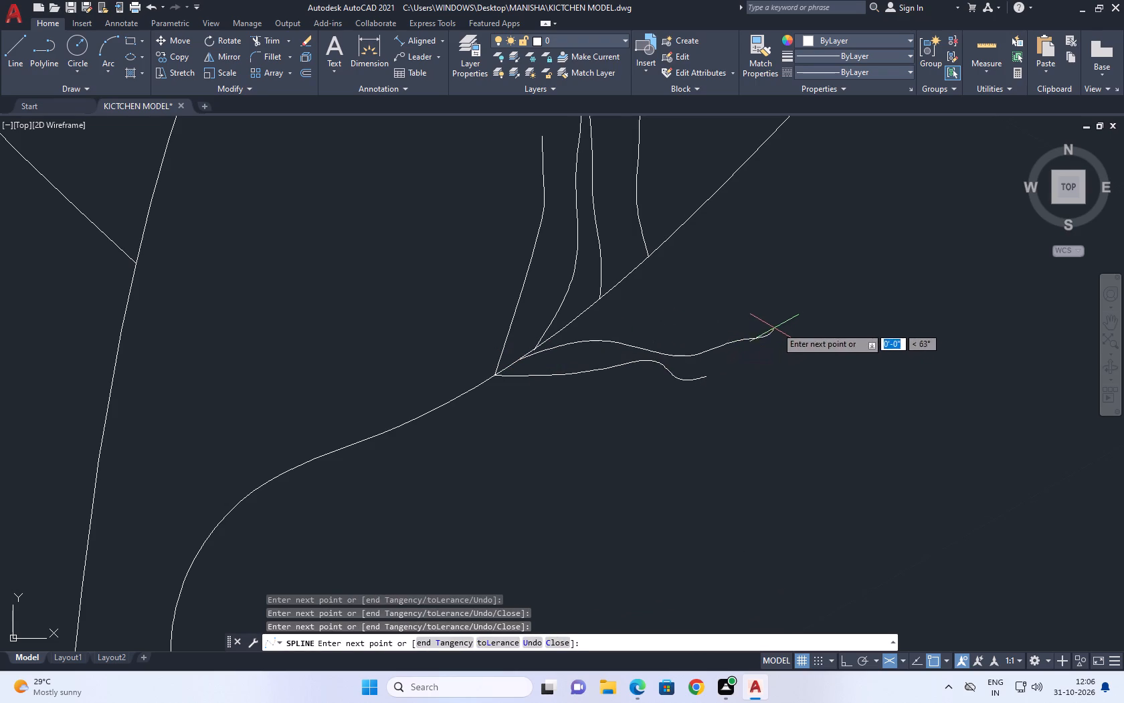
pyautogui.rightClick(780, 322)
pyautogui.click(820, 327)
# Draw a third sideways wavy fit-point spline twig on the stem's underside, starting just inward of the third upright twig's base.
pyautogui.moveTo(796, 310); pyautogui.dragTo(733, 425, button='middle')
pyautogui.rightClick(724, 362)
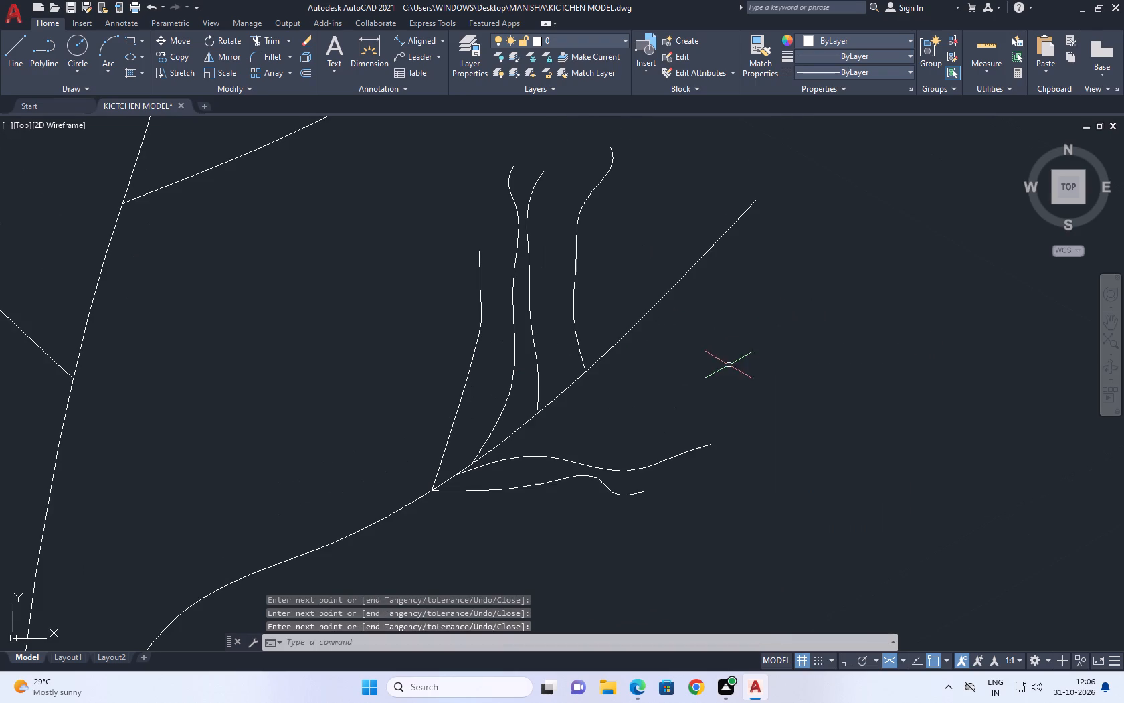
pyautogui.click(793, 375)
pyautogui.moveTo(600, 416); pyautogui.dragTo(560, 435, button='middle')
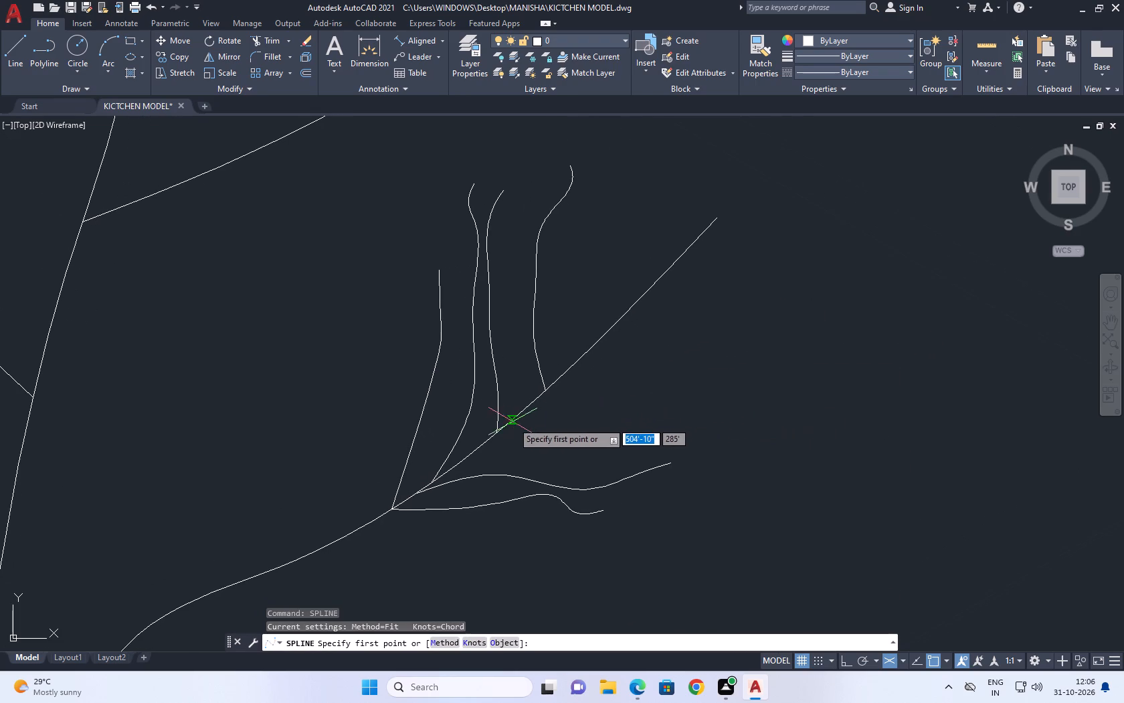
pyautogui.click(482, 449)
pyautogui.moveTo(521, 443); pyautogui.dragTo(537, 445)
pyautogui.moveTo(570, 441); pyautogui.dragTo(587, 440)
pyautogui.click(599, 431)
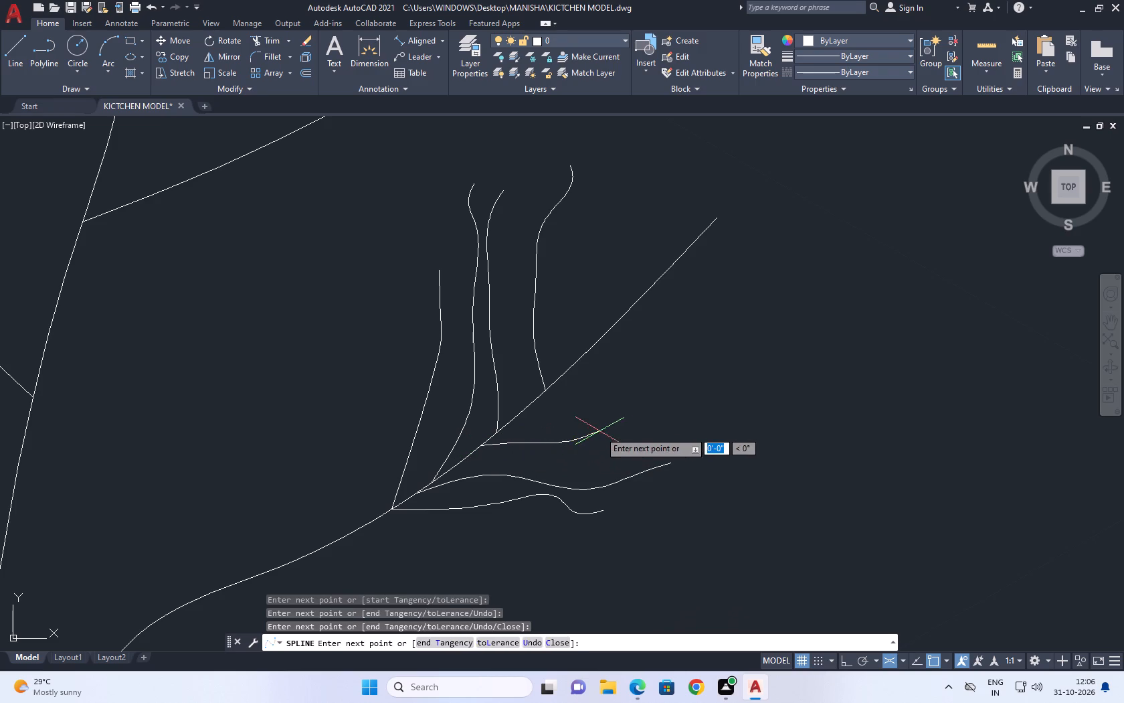
pyautogui.moveTo(609, 426); pyautogui.dragTo(630, 429)
pyautogui.moveTo(641, 429); pyautogui.dragTo(672, 419)
pyautogui.moveTo(673, 418); pyautogui.dragTo(676, 412)
pyautogui.rightClick(685, 406)
pyautogui.click(722, 415)
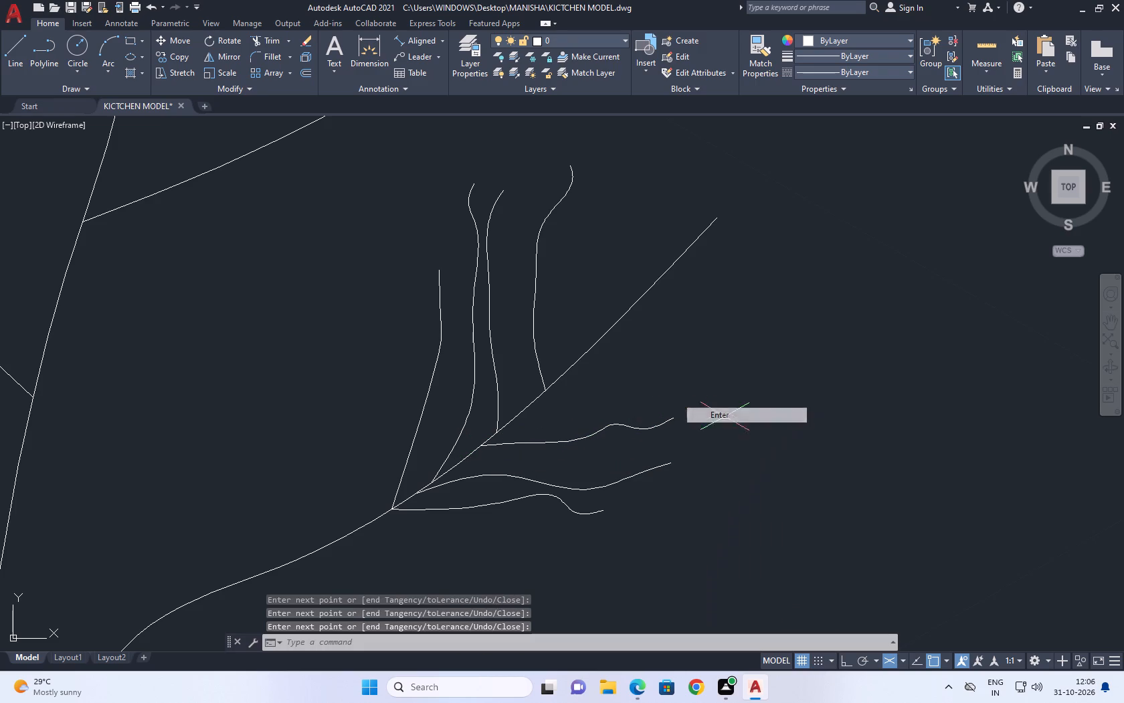
# Draw a fourth sideways fit-point spline twig on the stem's underside, starting between the two outermost upright twigs.
pyautogui.rightClick(693, 368)
pyautogui.click(743, 378)
pyautogui.click(523, 409)
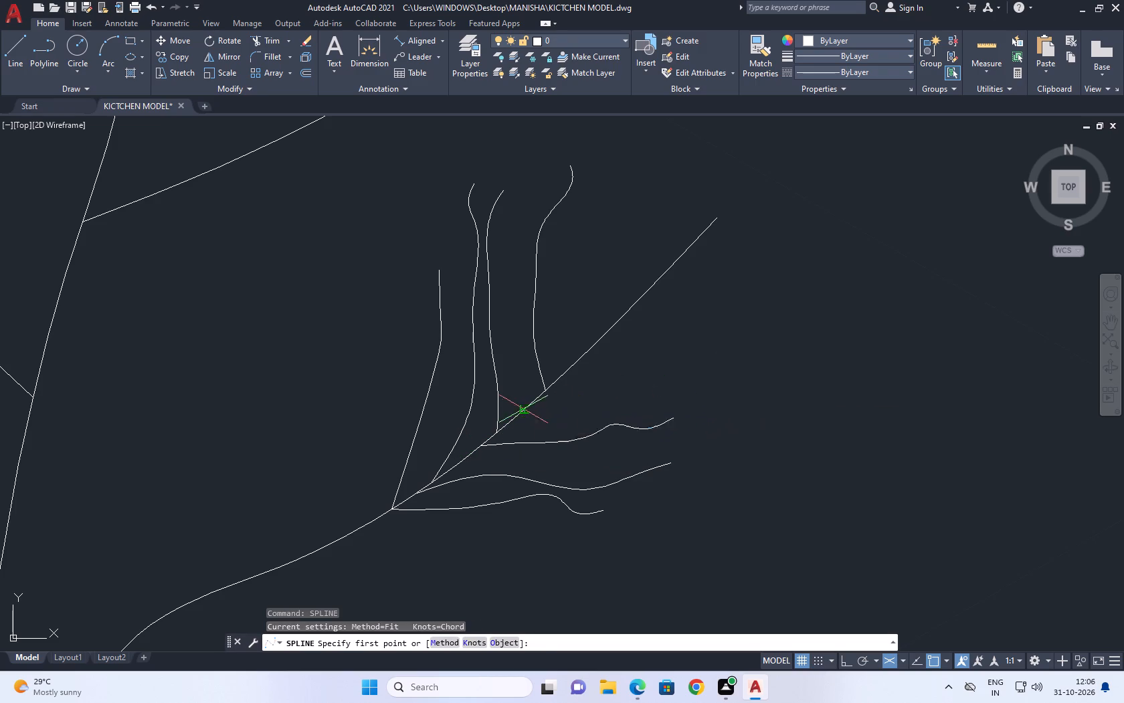
pyautogui.moveTo(584, 398); pyautogui.dragTo(597, 403)
pyautogui.moveTo(626, 396); pyautogui.dragTo(654, 398)
pyautogui.click(702, 396)
pyautogui.click(712, 391)
pyautogui.click(733, 385)
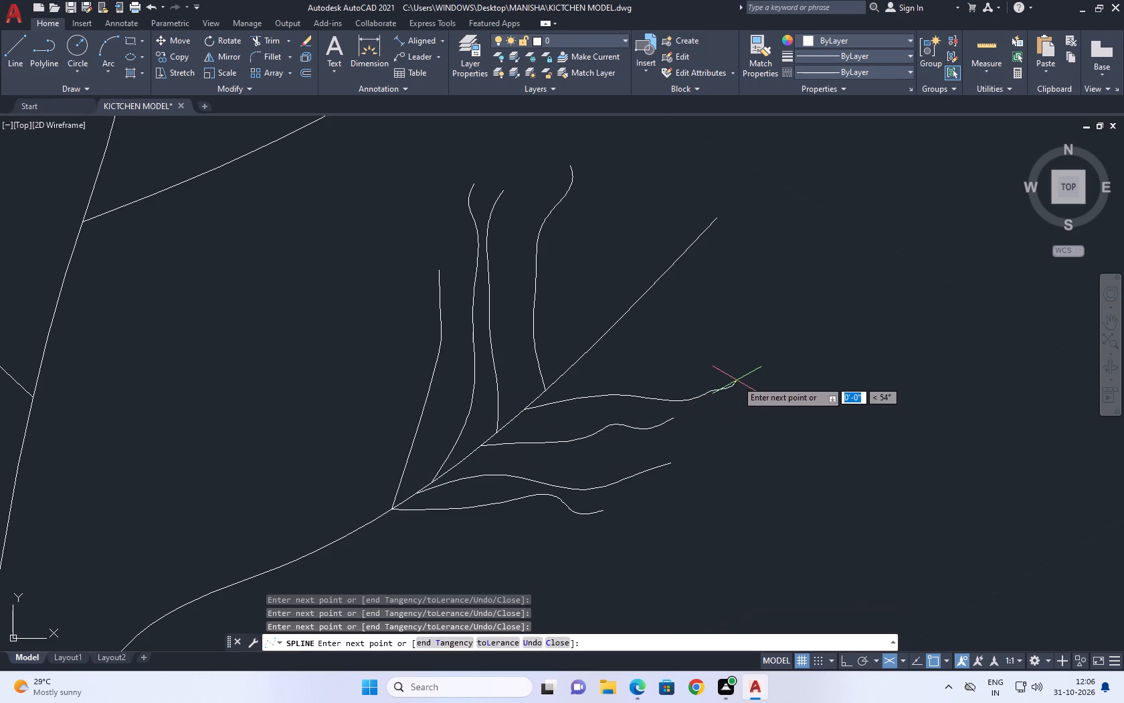
pyautogui.rightClick(737, 380)
pyautogui.click(760, 386)
# Draw a fifth sideways fit-point spline twig on the stem's underside, starting just beyond the outermost upright twig.
pyautogui.rightClick(736, 359)
pyautogui.click(775, 370)
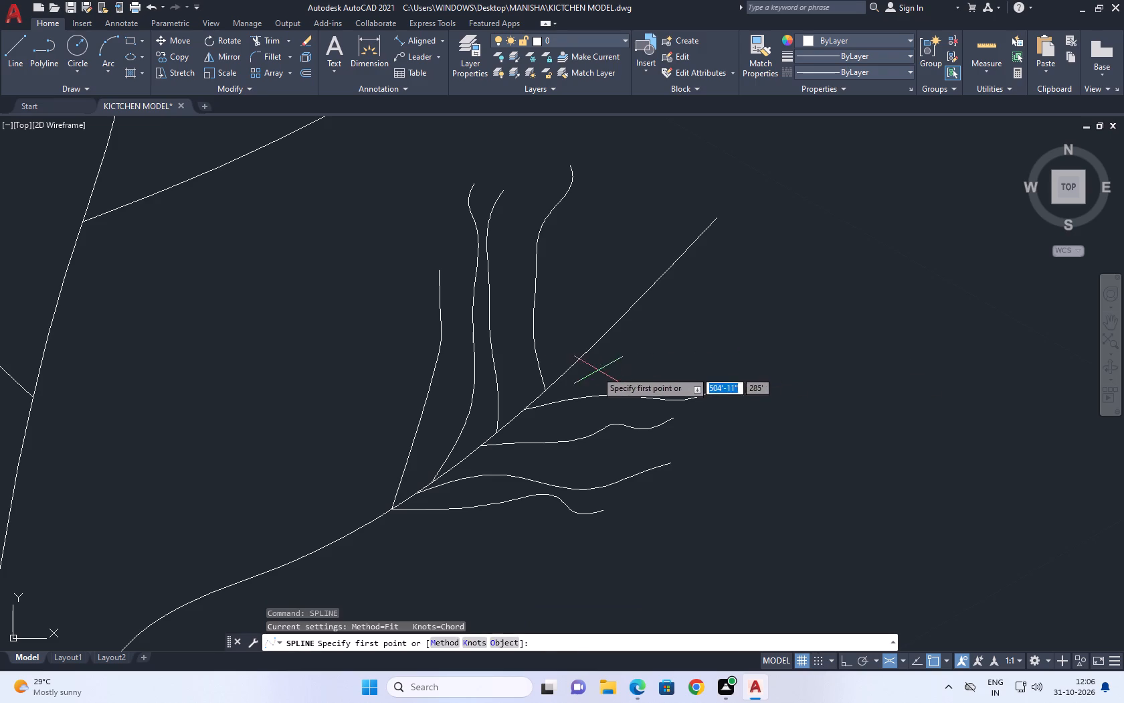
pyautogui.click(564, 369)
pyautogui.moveTo(575, 364); pyautogui.dragTo(626, 364)
pyautogui.moveTo(636, 362); pyautogui.dragTo(654, 362)
pyautogui.moveTo(666, 362); pyautogui.dragTo(703, 362)
pyautogui.moveTo(721, 357); pyautogui.dragTo(736, 351)
pyautogui.click(743, 347)
pyautogui.click(750, 344)
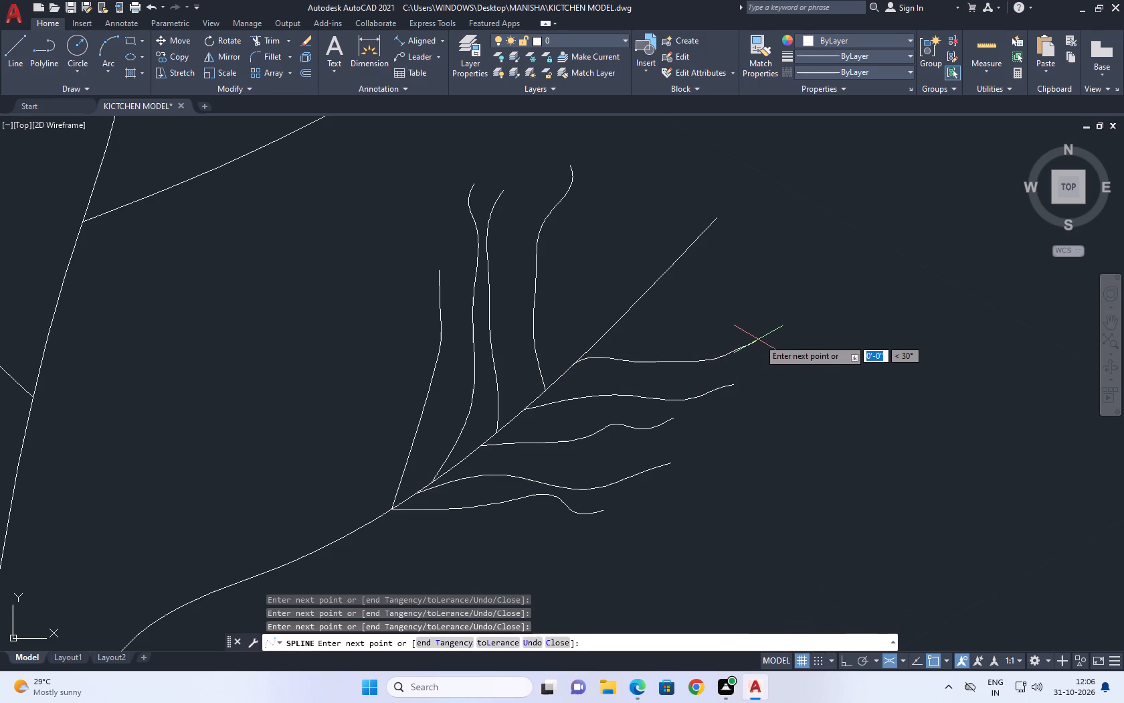
pyautogui.rightClick(759, 339)
pyautogui.click(806, 353)
# Draw a sixth sideways fit-point spline twig with an upturned tip, starting just outward of the fifth on the stem's underside.
pyautogui.moveTo(745, 327); pyautogui.dragTo(682, 400, button='middle')
pyautogui.rightClick(713, 351)
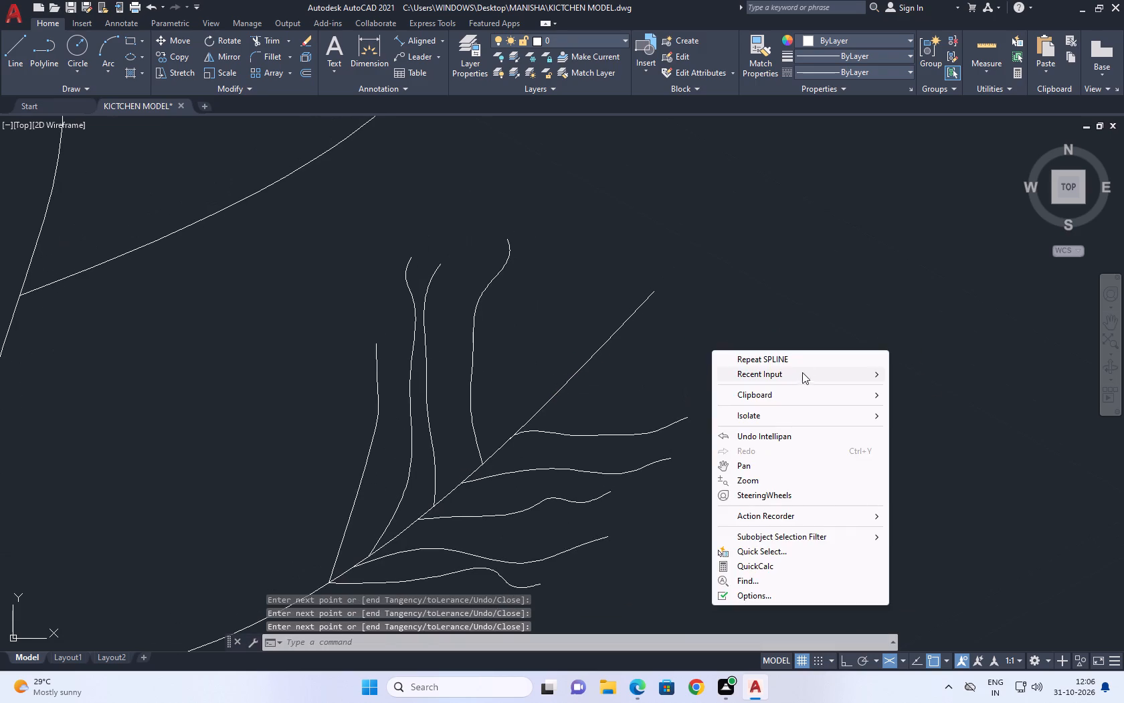
pyautogui.click(804, 363)
pyautogui.moveTo(527, 417); pyautogui.dragTo(542, 417)
pyautogui.moveTo(574, 396); pyautogui.dragTo(581, 394)
pyautogui.moveTo(641, 389); pyautogui.dragTo(648, 389)
pyautogui.moveTo(670, 385); pyautogui.dragTo(682, 384)
pyautogui.moveTo(685, 384); pyautogui.dragTo(694, 379)
pyautogui.moveTo(705, 372); pyautogui.dragTo(709, 366)
pyautogui.click(716, 357)
pyautogui.rightClick(723, 344)
pyautogui.click(763, 354)
# Draw a seventh sideways fit-point spline twig near the stem's tip, following the stem briefly before curving outward and up.
pyautogui.rightClick(697, 334)
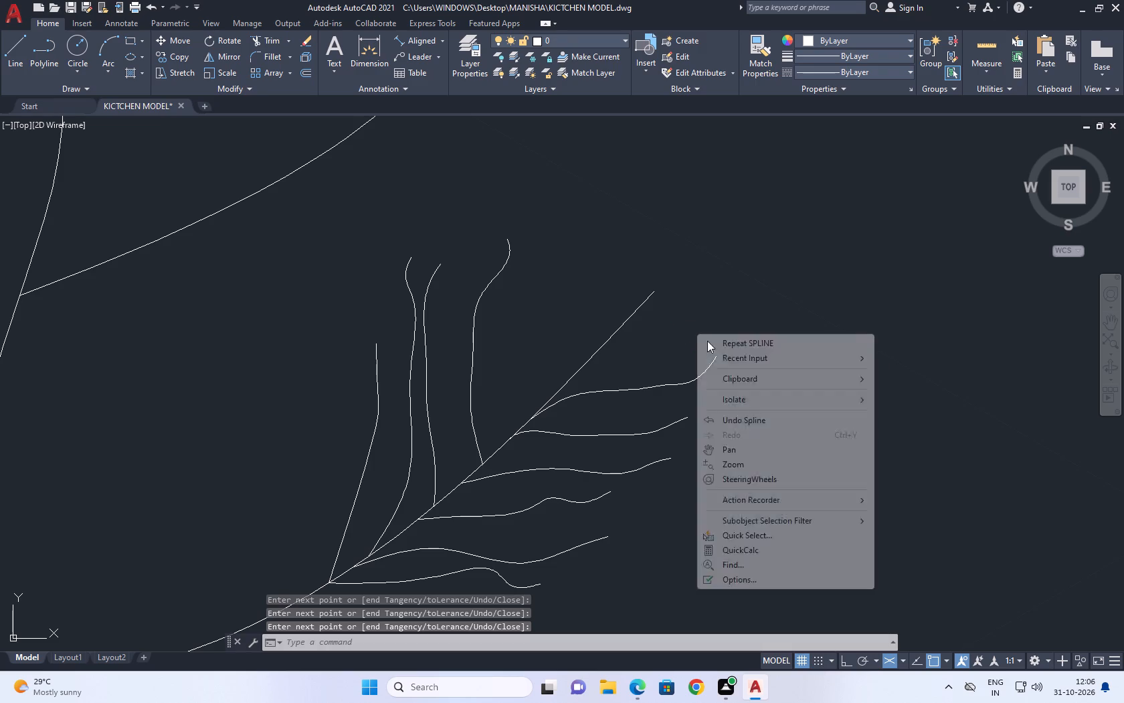
pyautogui.click(725, 347)
pyautogui.click(567, 380)
pyautogui.moveTo(587, 365); pyautogui.dragTo(599, 357)
pyautogui.moveTo(605, 355); pyautogui.dragTo(628, 354)
pyautogui.moveTo(657, 349); pyautogui.dragTo(671, 347)
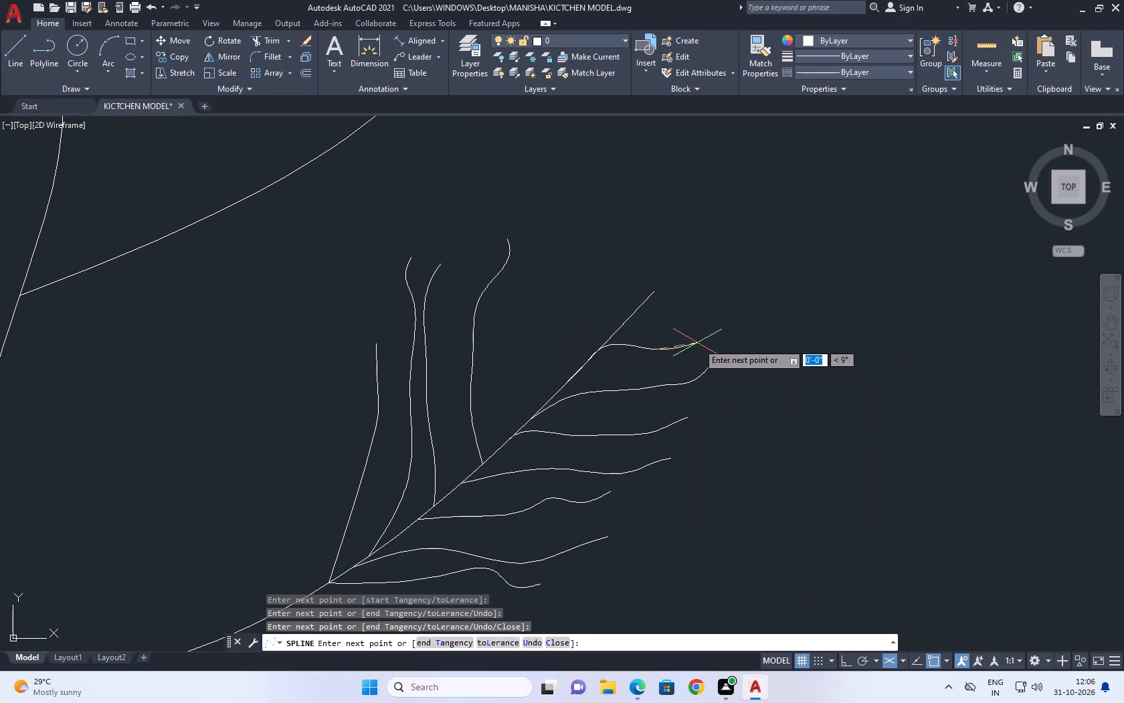
pyautogui.moveTo(715, 333); pyautogui.dragTo(760, 302)
pyautogui.click(761, 301)
pyautogui.rightClick(745, 293)
pyautogui.click(758, 298)
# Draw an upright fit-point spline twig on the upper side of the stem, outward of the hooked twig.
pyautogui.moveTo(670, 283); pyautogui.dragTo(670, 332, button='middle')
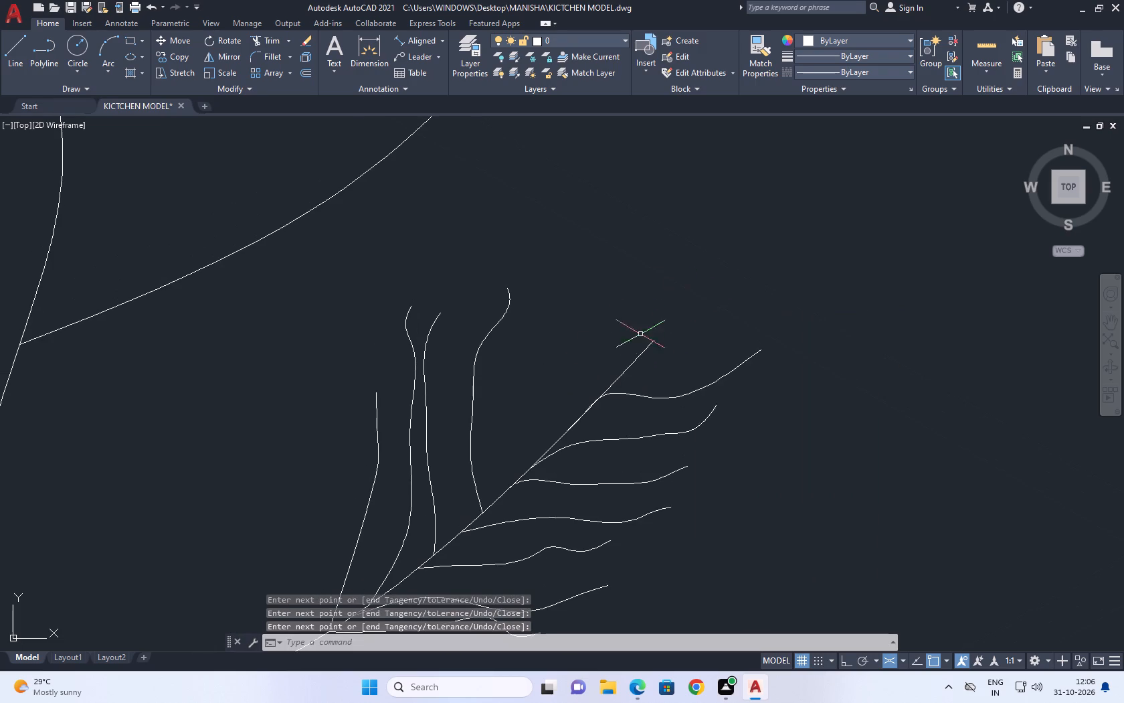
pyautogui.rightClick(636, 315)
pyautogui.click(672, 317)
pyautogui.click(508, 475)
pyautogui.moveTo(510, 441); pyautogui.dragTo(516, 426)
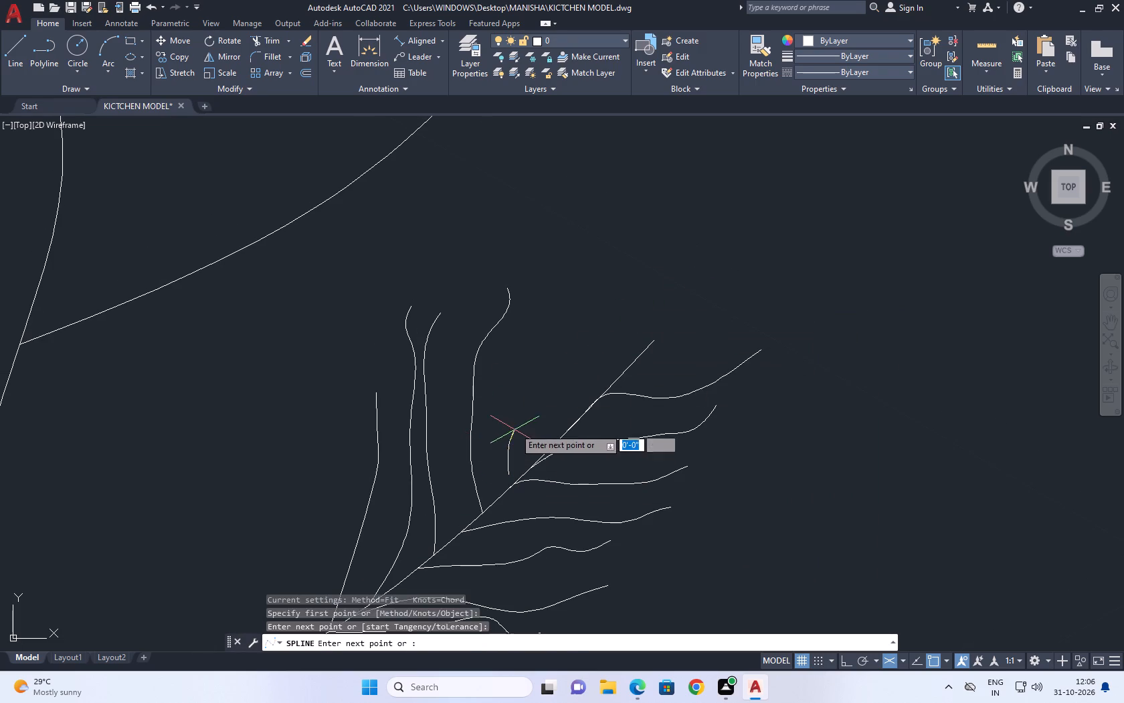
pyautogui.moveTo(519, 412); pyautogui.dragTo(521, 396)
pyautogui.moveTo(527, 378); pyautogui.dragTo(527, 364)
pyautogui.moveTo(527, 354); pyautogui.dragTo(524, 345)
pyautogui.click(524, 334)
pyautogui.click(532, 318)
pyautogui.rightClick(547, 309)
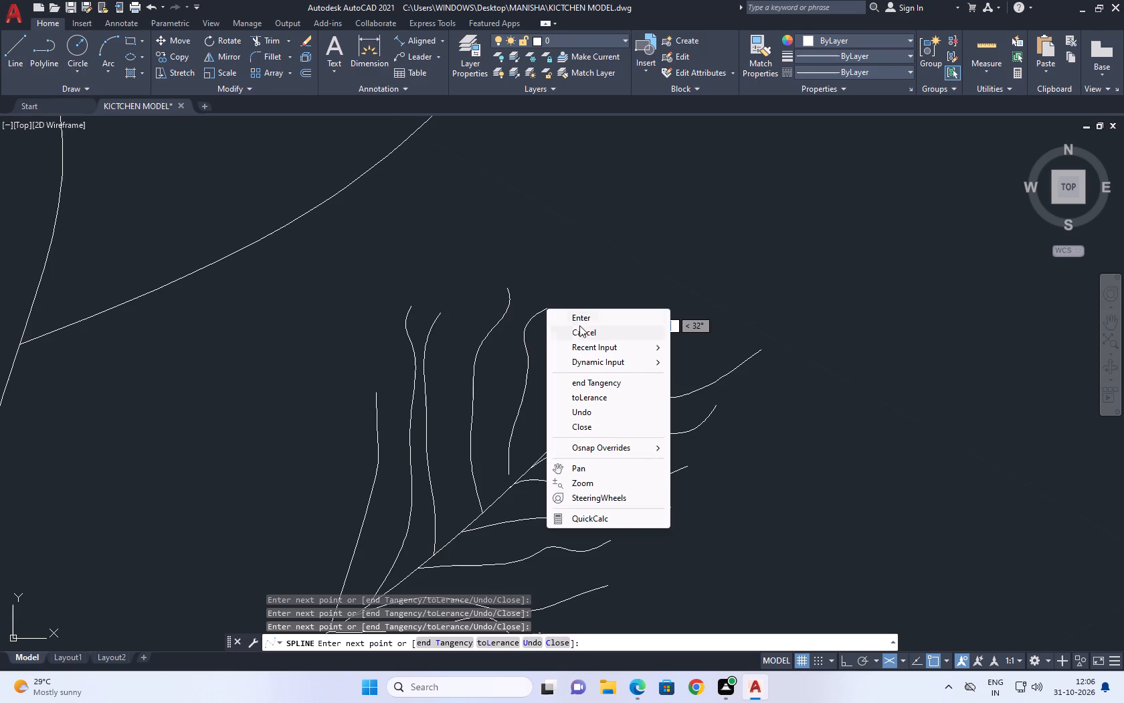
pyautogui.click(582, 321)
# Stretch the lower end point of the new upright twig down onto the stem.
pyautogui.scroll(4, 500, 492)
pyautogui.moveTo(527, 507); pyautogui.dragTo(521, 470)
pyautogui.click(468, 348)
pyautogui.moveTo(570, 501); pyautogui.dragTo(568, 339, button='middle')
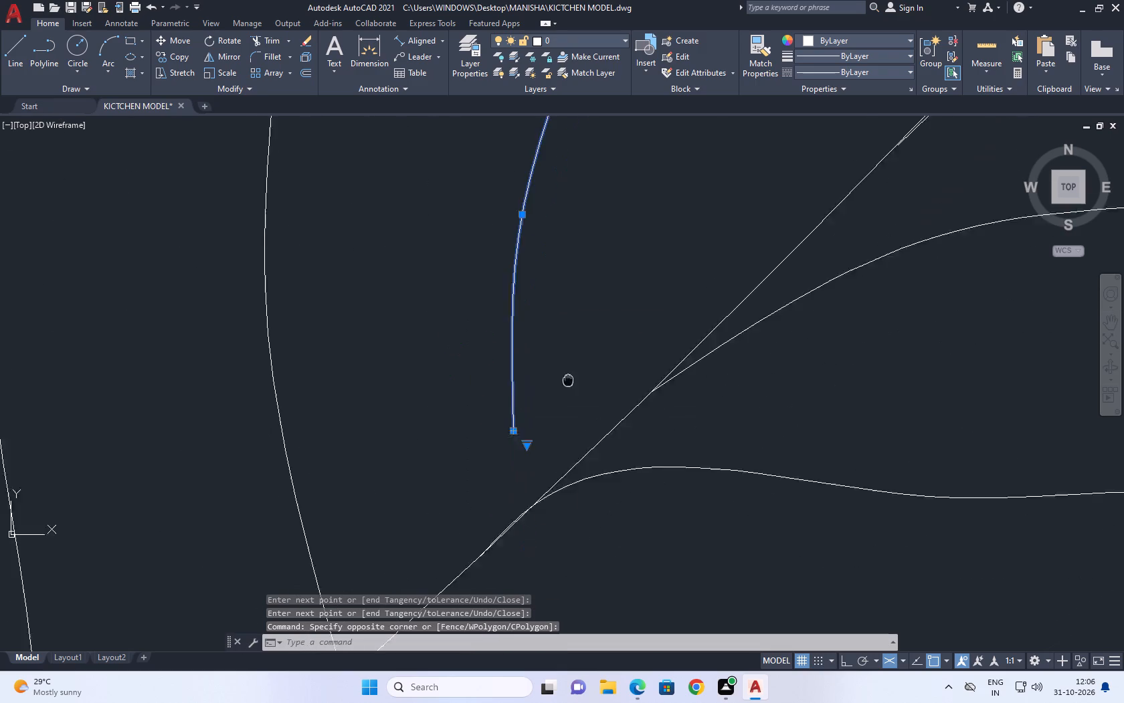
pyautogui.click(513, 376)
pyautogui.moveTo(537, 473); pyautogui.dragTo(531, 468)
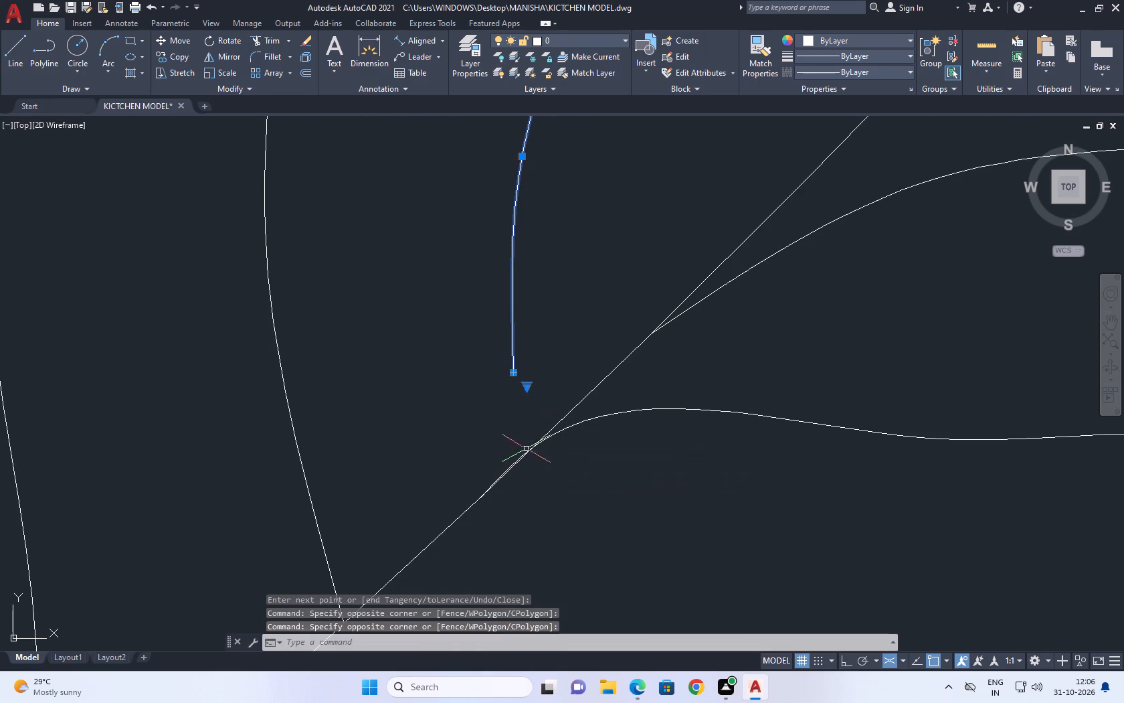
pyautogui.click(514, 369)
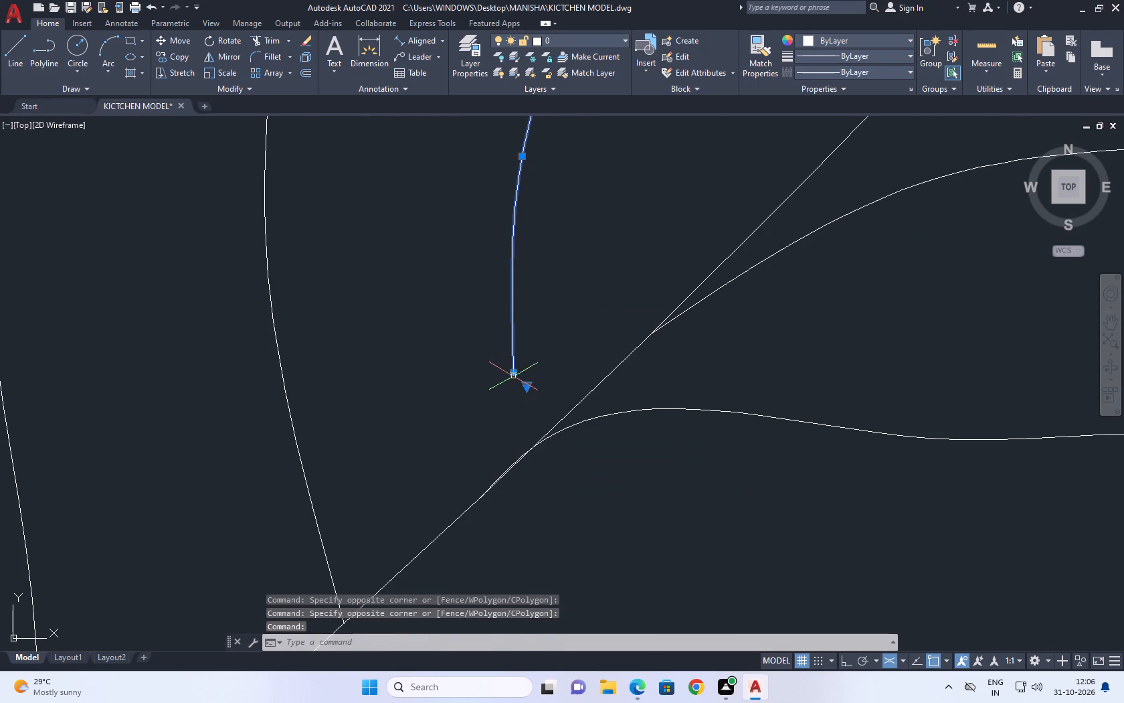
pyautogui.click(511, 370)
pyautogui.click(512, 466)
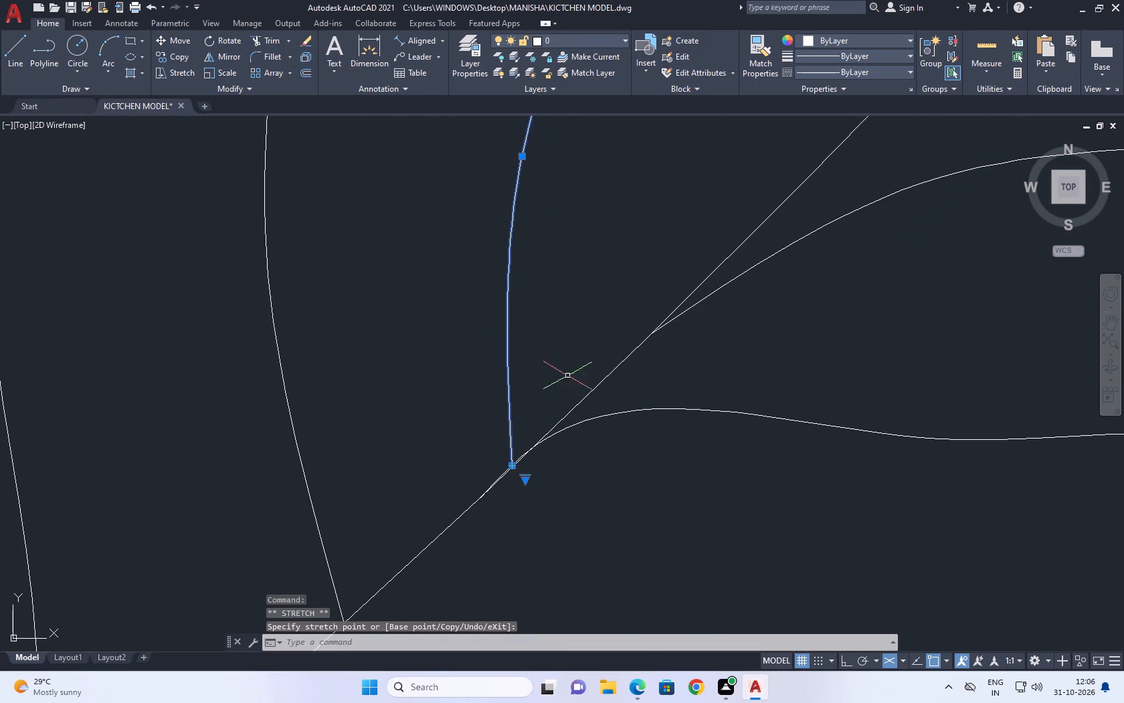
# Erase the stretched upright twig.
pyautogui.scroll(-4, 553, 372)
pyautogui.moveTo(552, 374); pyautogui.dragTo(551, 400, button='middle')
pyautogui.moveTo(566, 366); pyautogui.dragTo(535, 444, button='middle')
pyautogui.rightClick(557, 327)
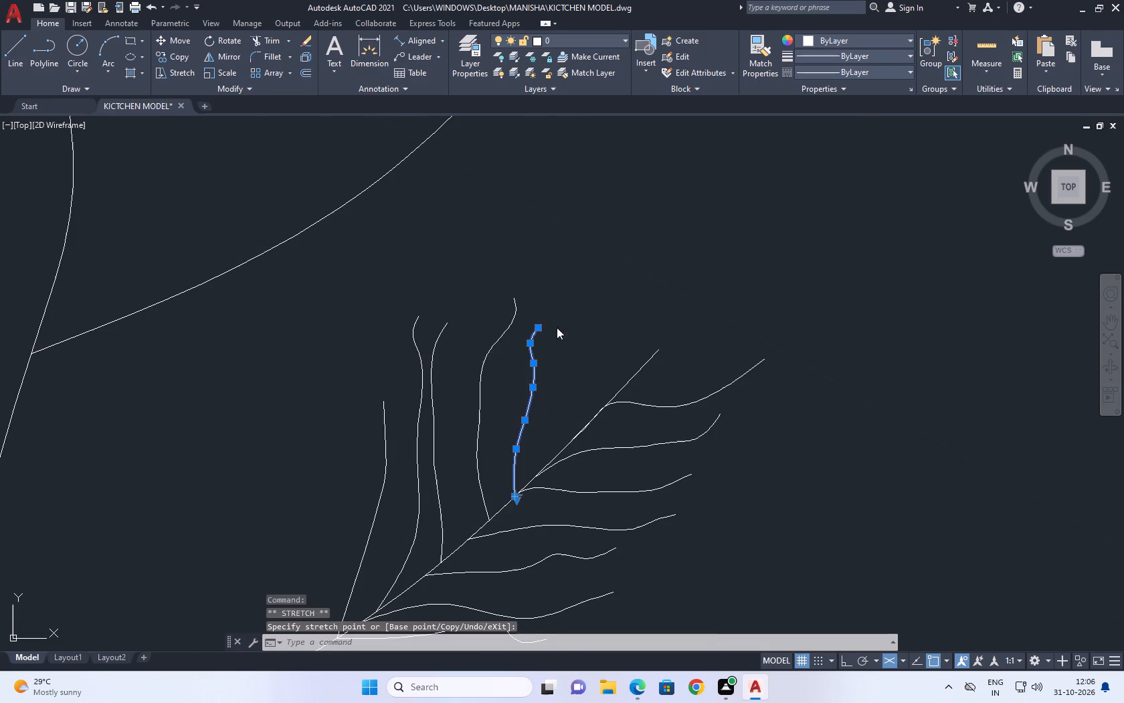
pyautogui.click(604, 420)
# Draw a tall S-shaped upright fit-point spline twig starting on the stem, just outward of the hooked twig.
pyautogui.rightClick(576, 368)
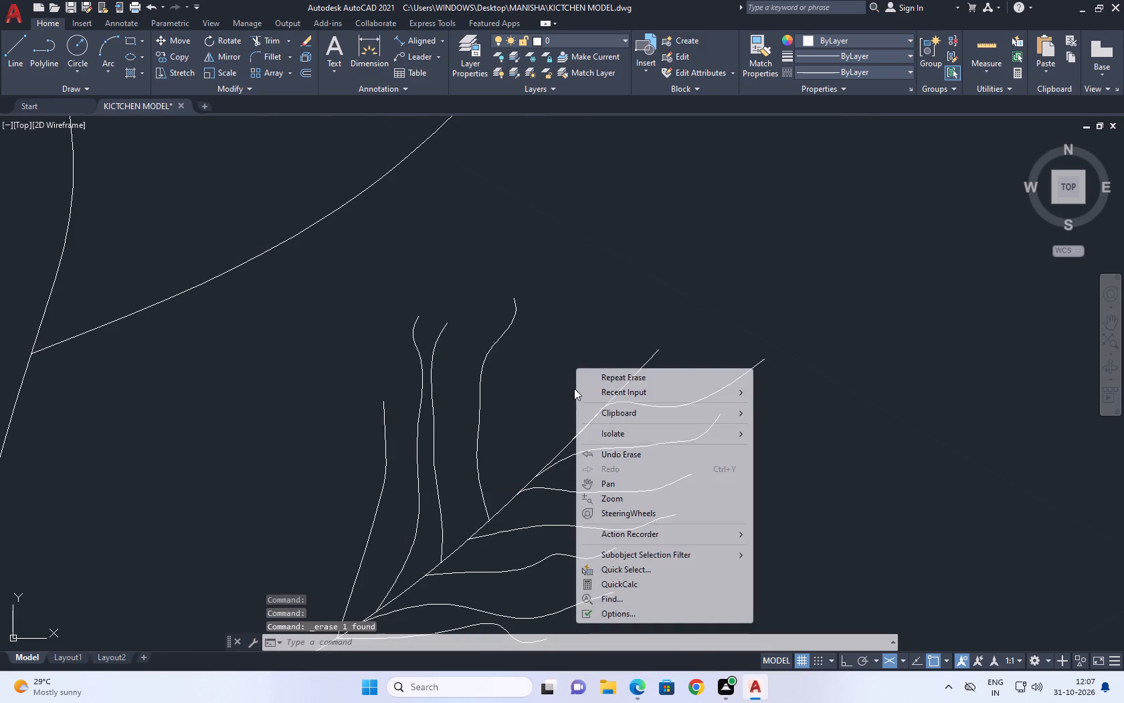
pyautogui.click(555, 355)
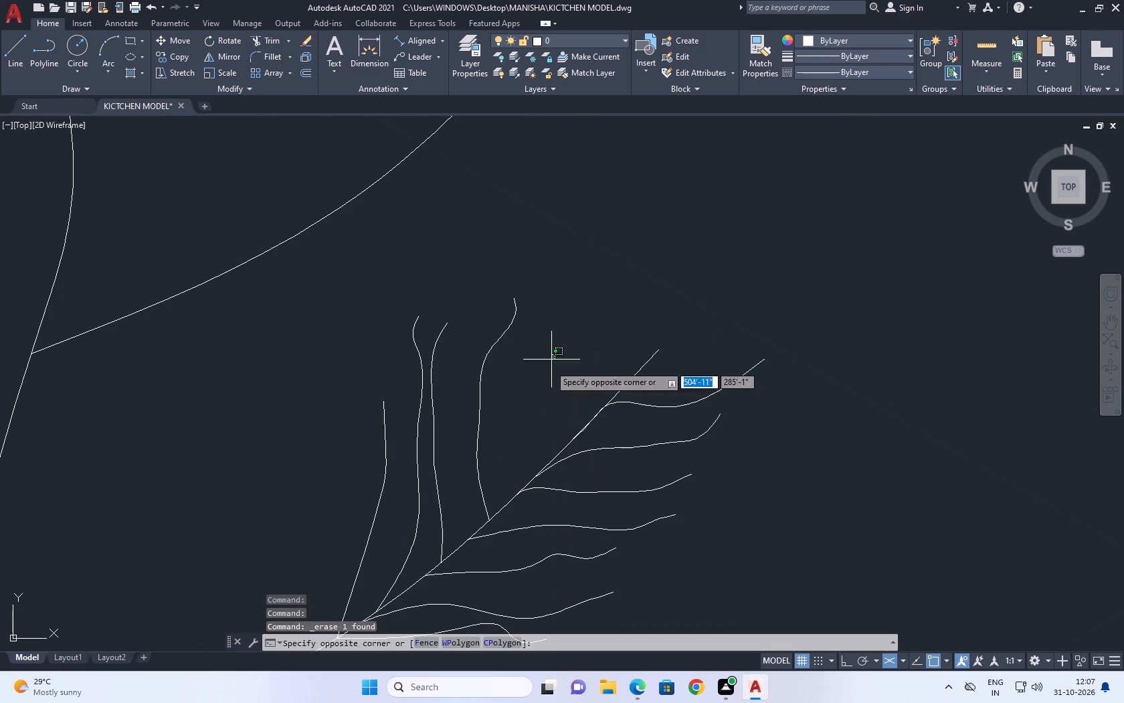
pyautogui.click(539, 389)
pyautogui.write('SPL')
pyautogui.press('space')
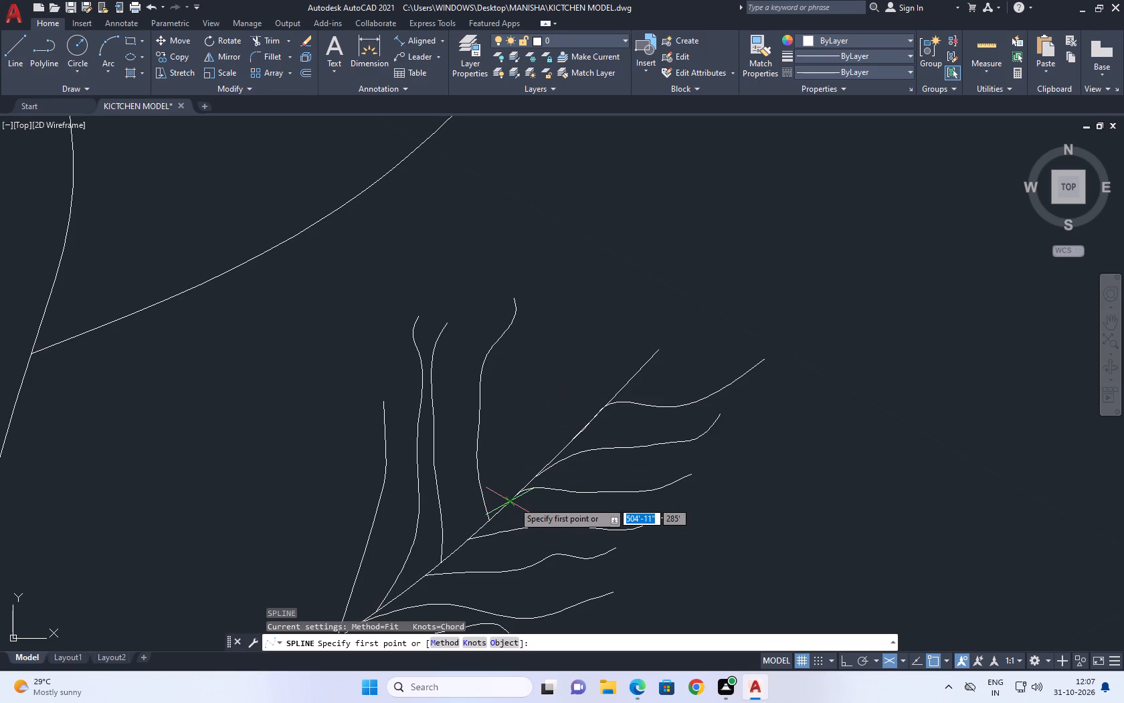
pyautogui.click(512, 500)
pyautogui.moveTo(522, 437); pyautogui.dragTo(521, 418)
pyautogui.moveTo(512, 396); pyautogui.dragTo(512, 384)
pyautogui.moveTo(518, 364); pyautogui.dragTo(525, 356)
pyautogui.moveTo(526, 347); pyautogui.dragTo(531, 339)
pyautogui.moveTo(533, 319); pyautogui.dragTo(535, 311)
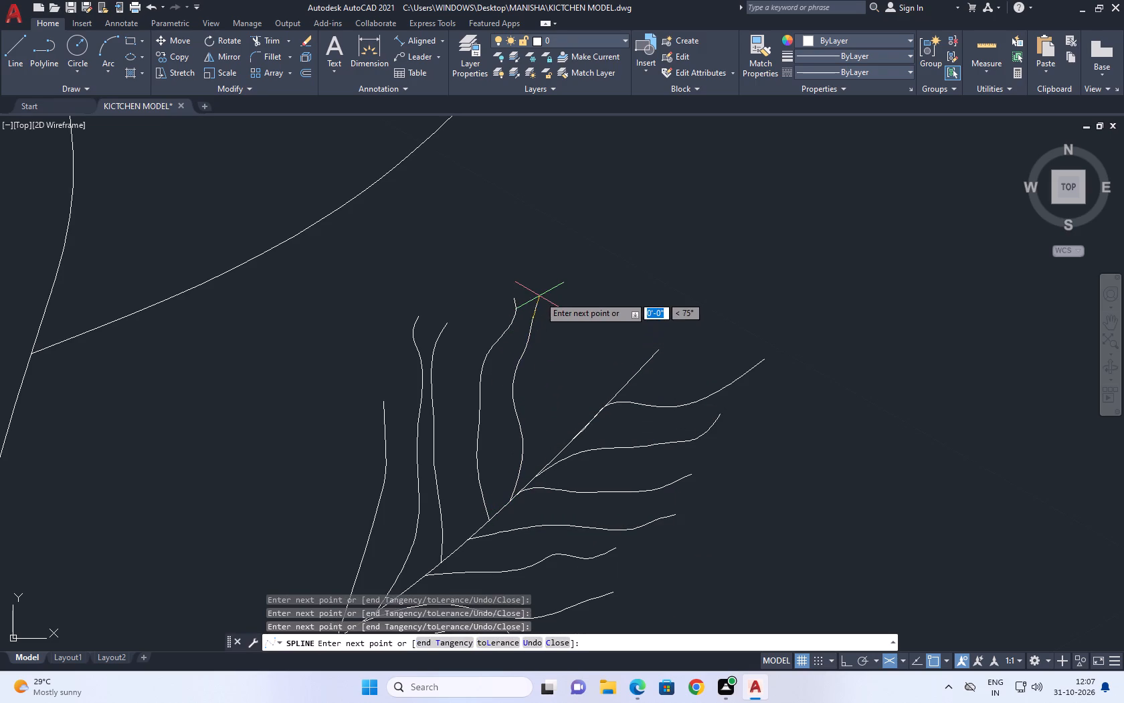
pyautogui.click(539, 295)
pyautogui.rightClick(539, 295)
pyautogui.click(570, 301)
# Draw another upright wavy fit-point spline twig on the stem's upper side, outward of the S-shaped one.
pyautogui.rightClick(572, 306)
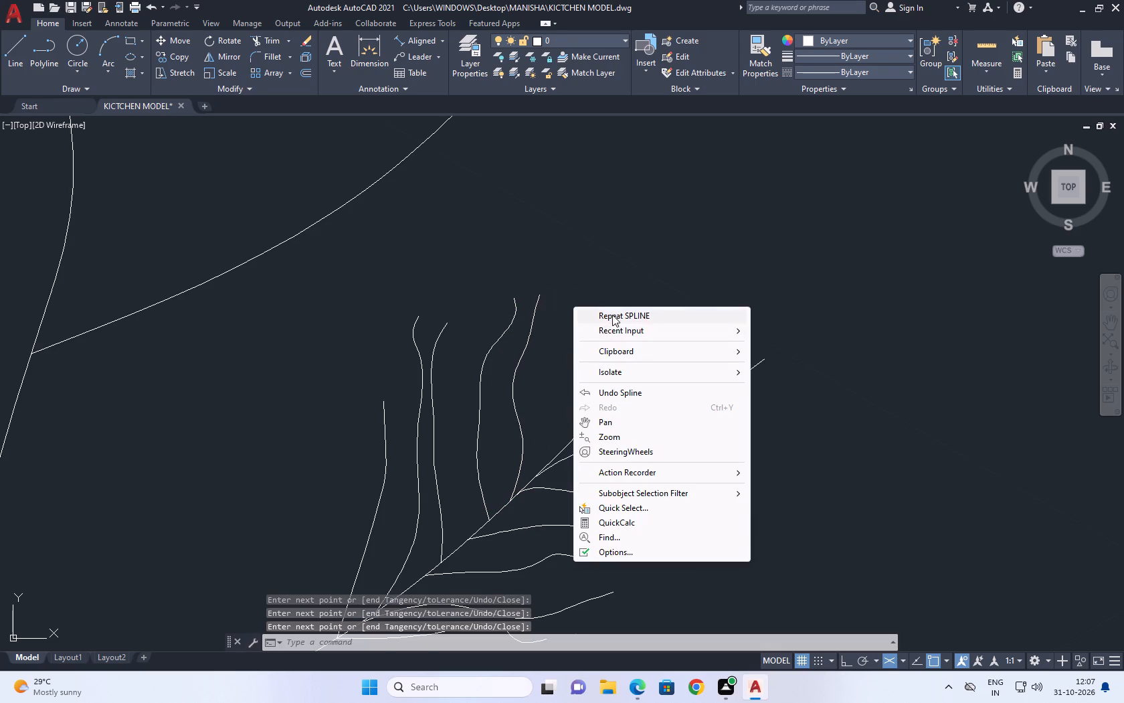
pyautogui.click(612, 315)
pyautogui.click(552, 455)
pyautogui.moveTo(560, 412); pyautogui.dragTo(558, 403)
pyautogui.moveTo(551, 375); pyautogui.dragTo(549, 368)
pyautogui.click(547, 351)
pyautogui.click(557, 342)
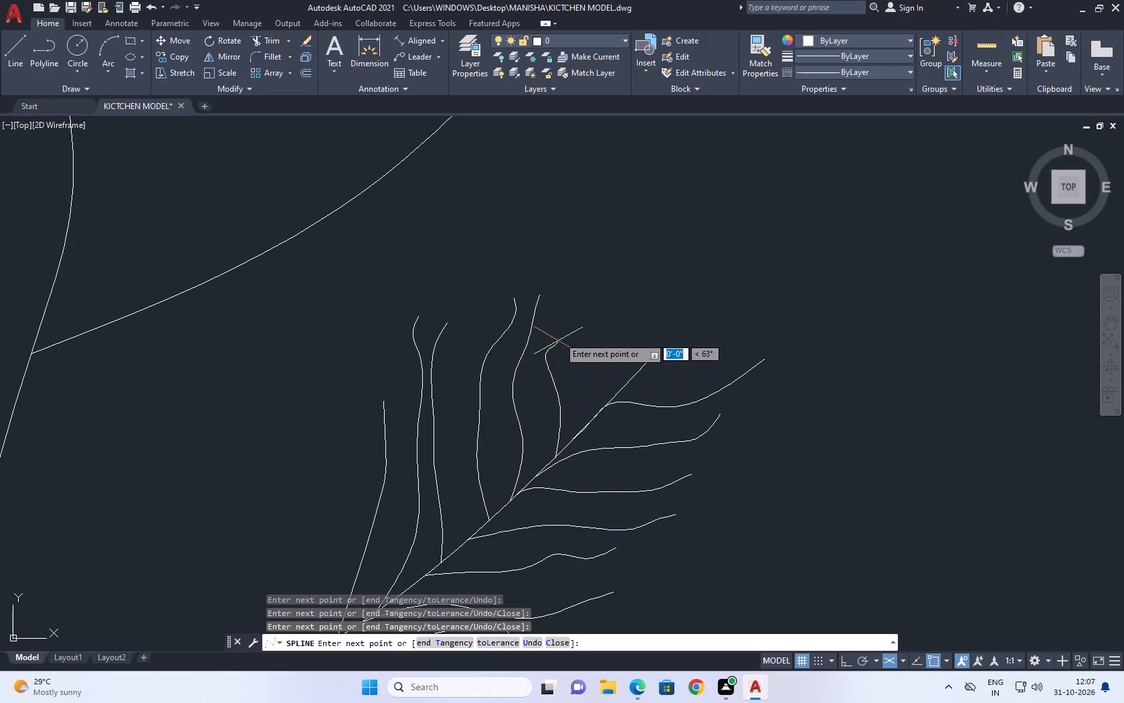
pyautogui.click(567, 327)
pyautogui.click(567, 303)
pyautogui.click(567, 298)
pyautogui.rightClick(583, 293)
pyautogui.click(618, 300)
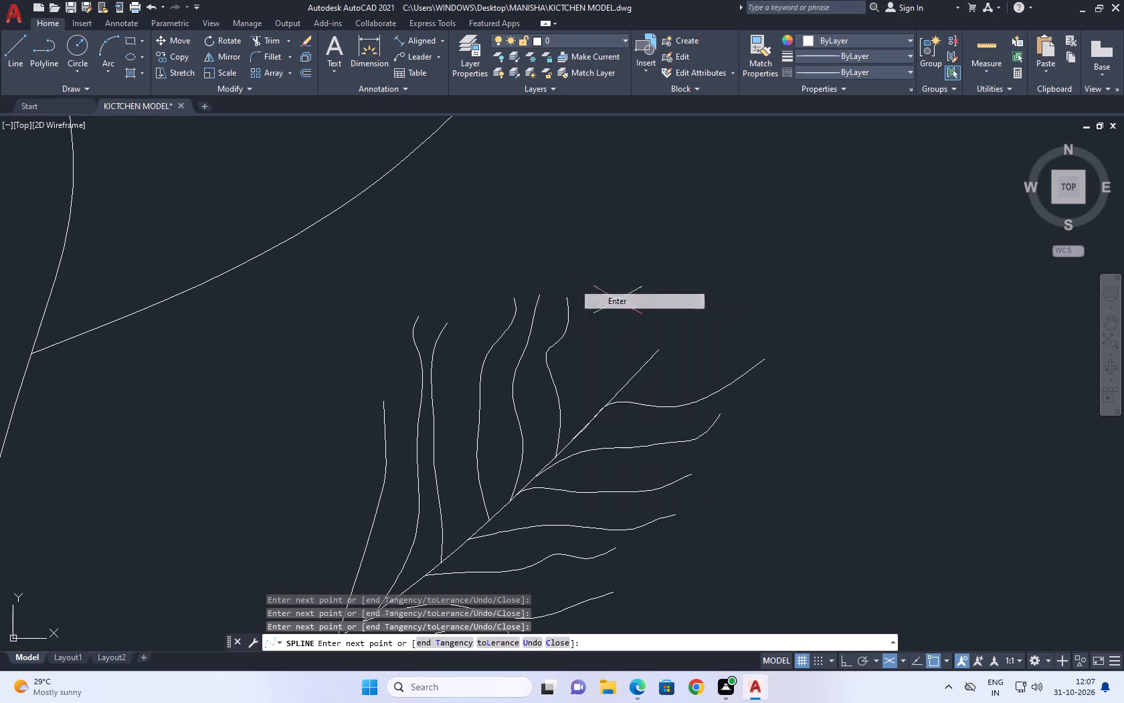
# Draw an upright fit-point spline twig on the stem's upper side, starting near the base of the outermost sideways twig.
pyautogui.rightClick(610, 327)
pyautogui.click(644, 334)
pyautogui.click(585, 422)
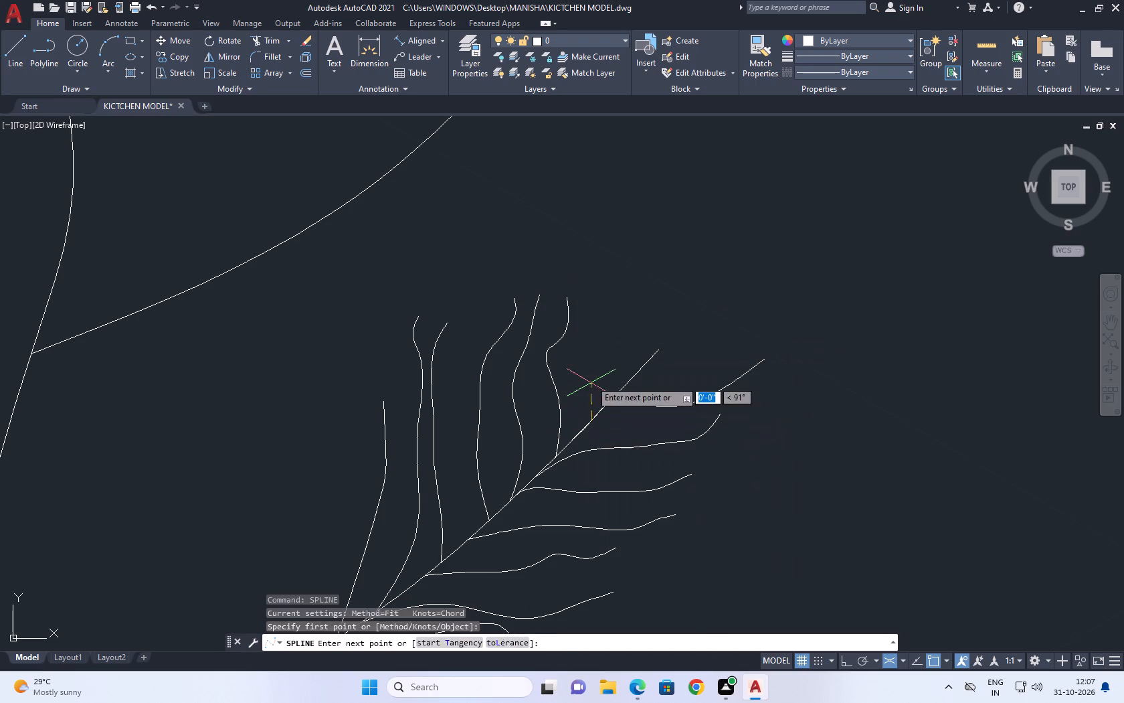
pyautogui.click(590, 374)
pyautogui.moveTo(590, 348); pyautogui.dragTo(593, 340)
pyautogui.moveTo(601, 335); pyautogui.dragTo(610, 325)
pyautogui.click(611, 299)
pyautogui.click(611, 291)
pyautogui.rightClick(612, 291)
pyautogui.click(664, 301)
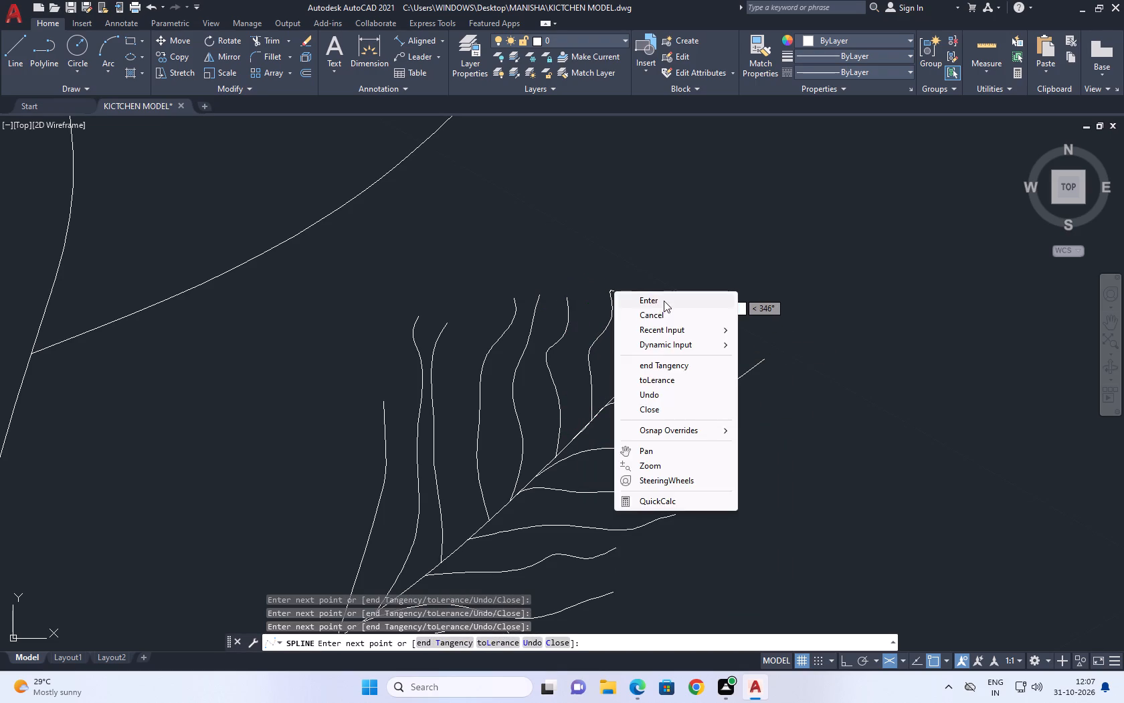
# Draw a short upright fit-point spline twig just below the tip of the lower right side stem.
pyautogui.rightClick(662, 307)
pyautogui.click(679, 315)
pyautogui.click(627, 390)
pyautogui.moveTo(644, 345); pyautogui.dragTo(644, 336)
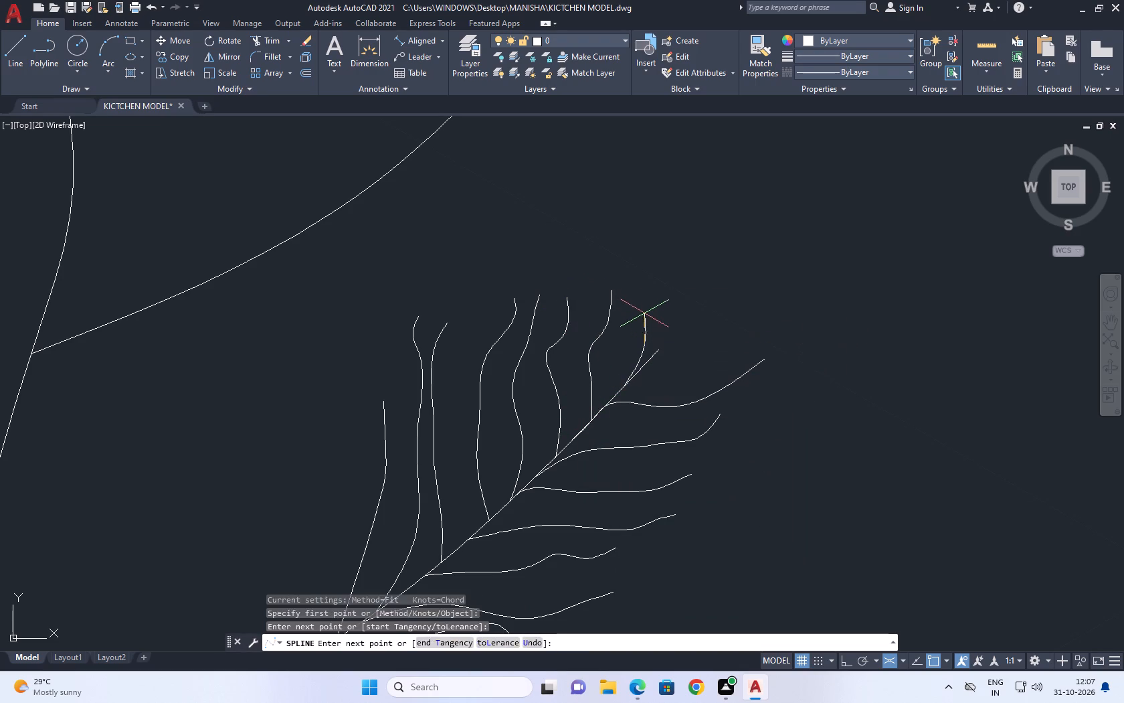
pyautogui.click(644, 313)
pyautogui.click(644, 303)
pyautogui.click(643, 296)
pyautogui.click(644, 291)
pyautogui.rightClick(646, 291)
pyautogui.click(692, 298)
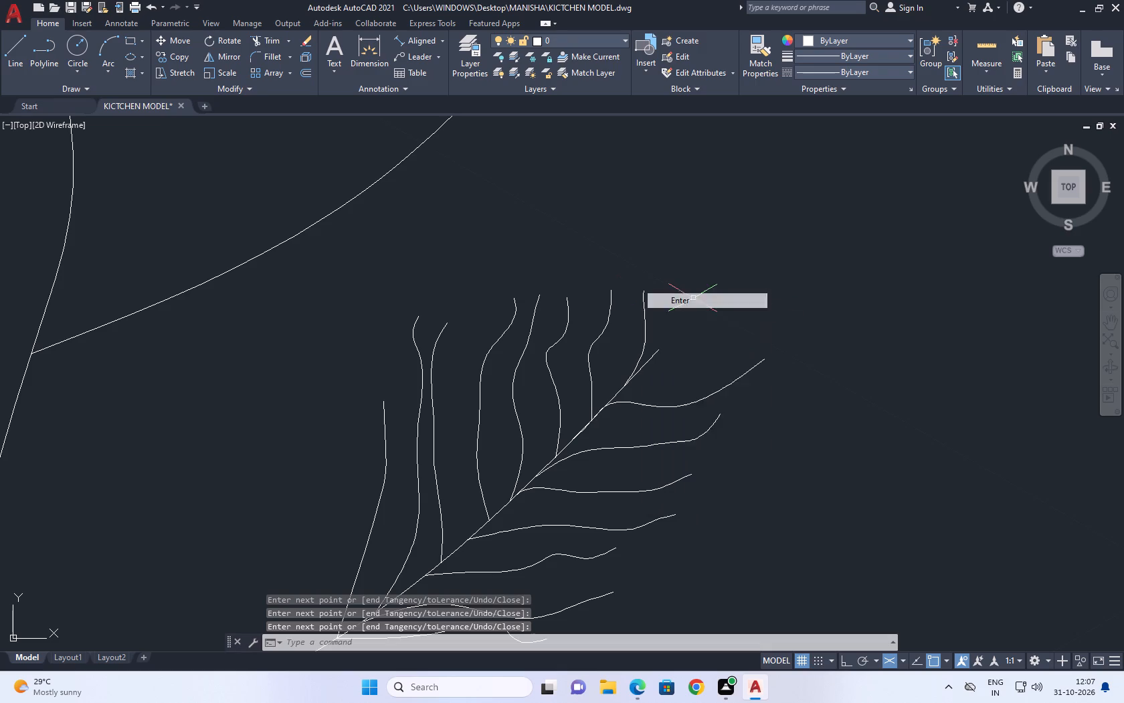
# Draw a short wavy fit-point spline twig rising from the very tip of the lower right side stem.
pyautogui.rightClick(693, 298)
pyautogui.click(719, 299)
pyautogui.click(707, 309)
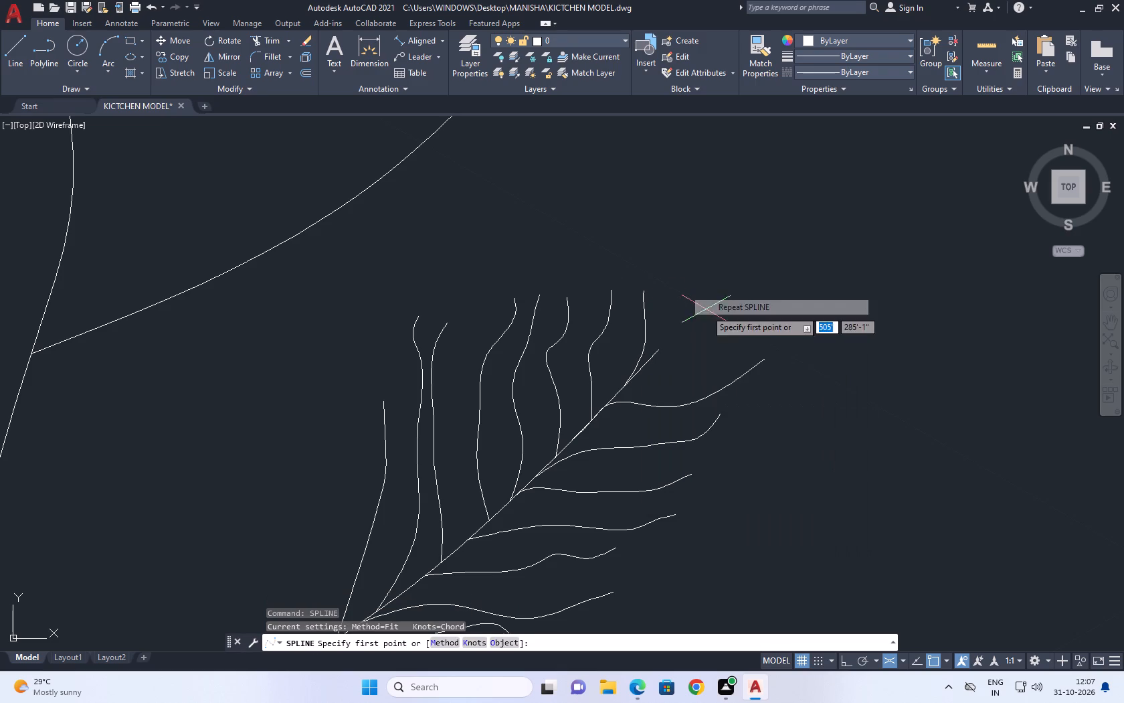
pyautogui.click(654, 351)
pyautogui.click(659, 335)
pyautogui.moveTo(686, 310); pyautogui.dragTo(693, 305)
pyautogui.click(702, 301)
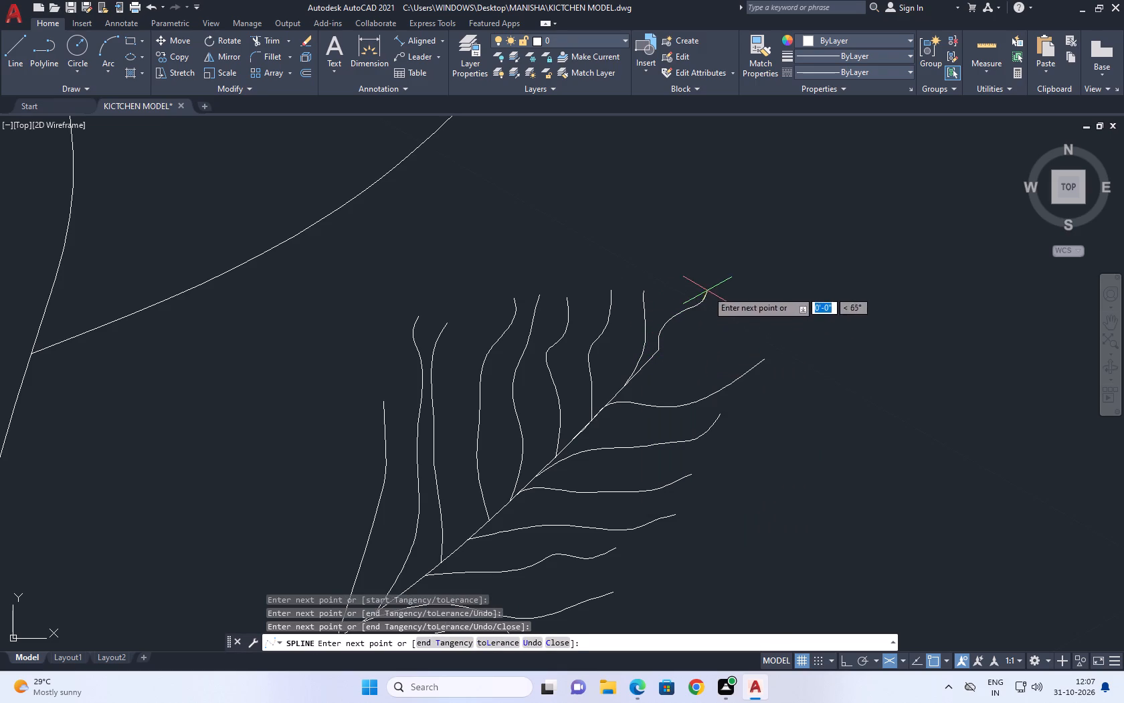
pyautogui.click(707, 291)
pyautogui.rightClick(709, 290)
pyautogui.click(739, 297)
# Draw a sideways fit-point spline twig below the lower right stem's tip, starting at the base of the outermost upright twig.
pyautogui.rightClick(741, 301)
pyautogui.click(771, 309)
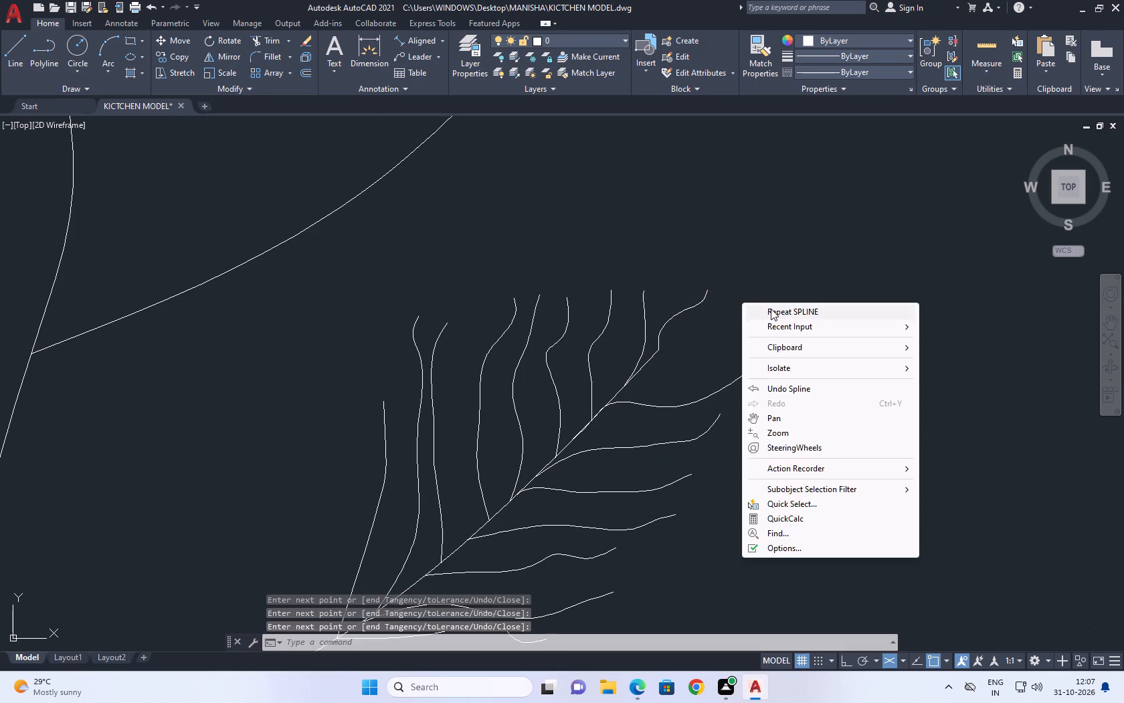
pyautogui.click(627, 382)
pyautogui.moveTo(670, 373); pyautogui.dragTo(711, 382)
pyautogui.click(715, 356)
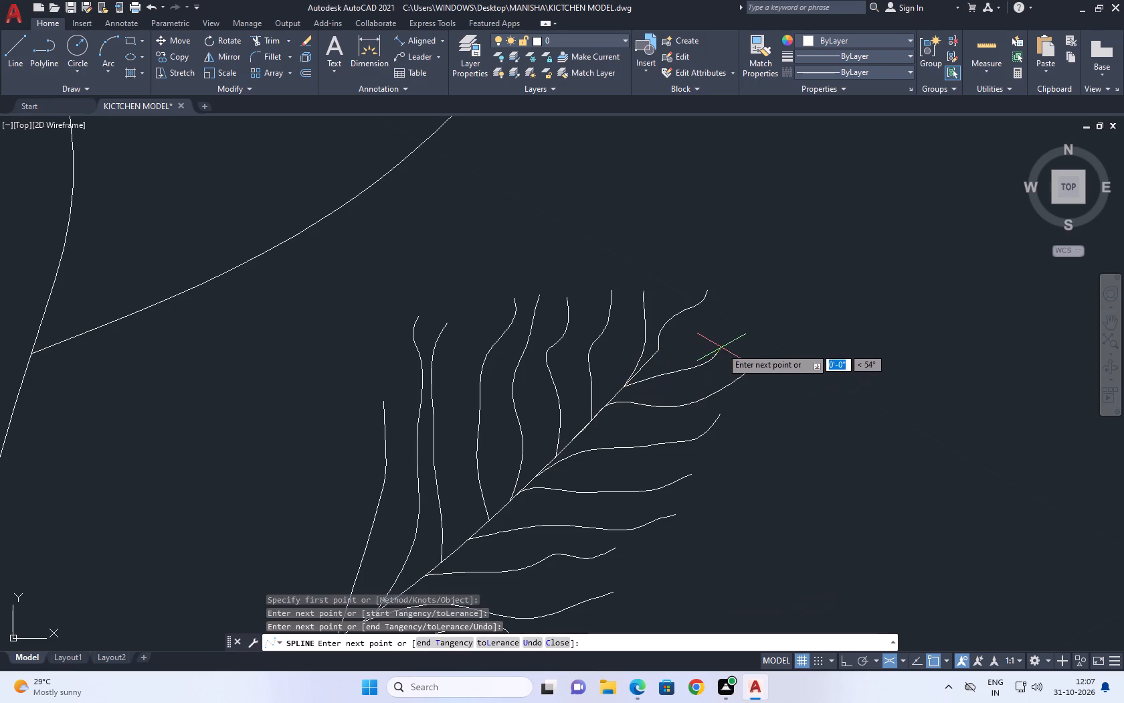
pyautogui.click(721, 347)
pyautogui.moveTo(733, 343); pyautogui.dragTo(772, 325)
pyautogui.click(772, 325)
pyautogui.rightClick(761, 299)
pyautogui.click(818, 310)
# Draw an upright S-shaped fit-point spline twig on the arching upper right side stem, near its junction with the main stem.
pyautogui.scroll(-5, 690, 345)
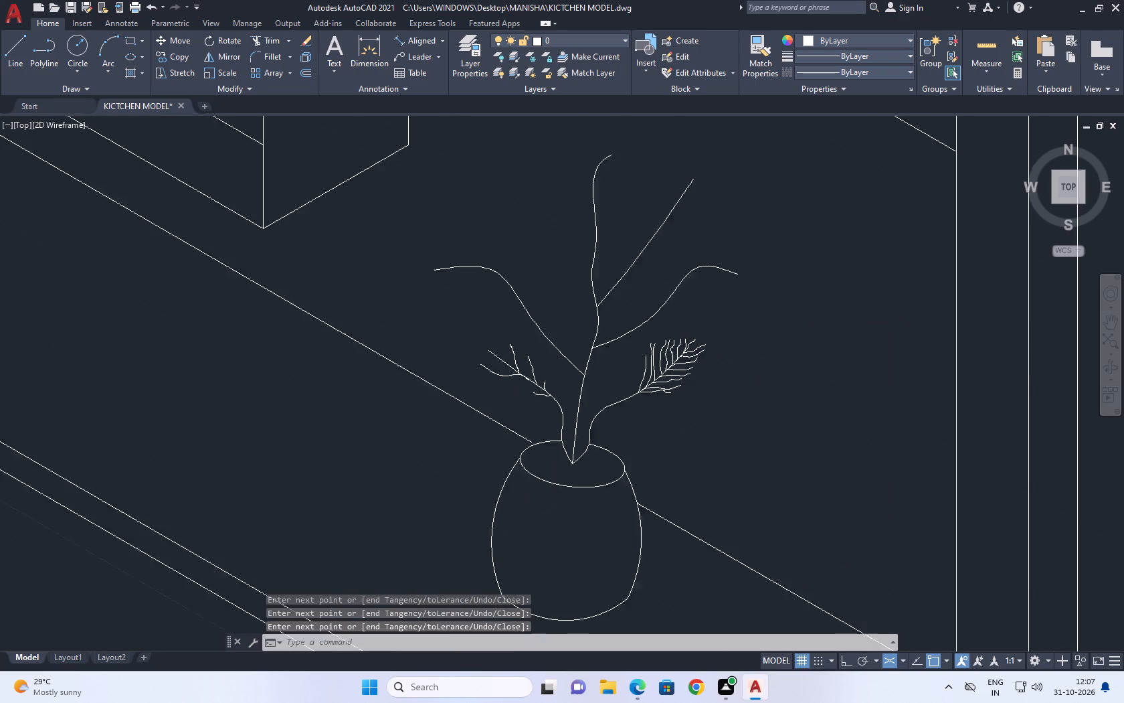
pyautogui.moveTo(686, 358); pyautogui.dragTo(694, 379, button='middle')
pyautogui.scroll(2, 626, 375)
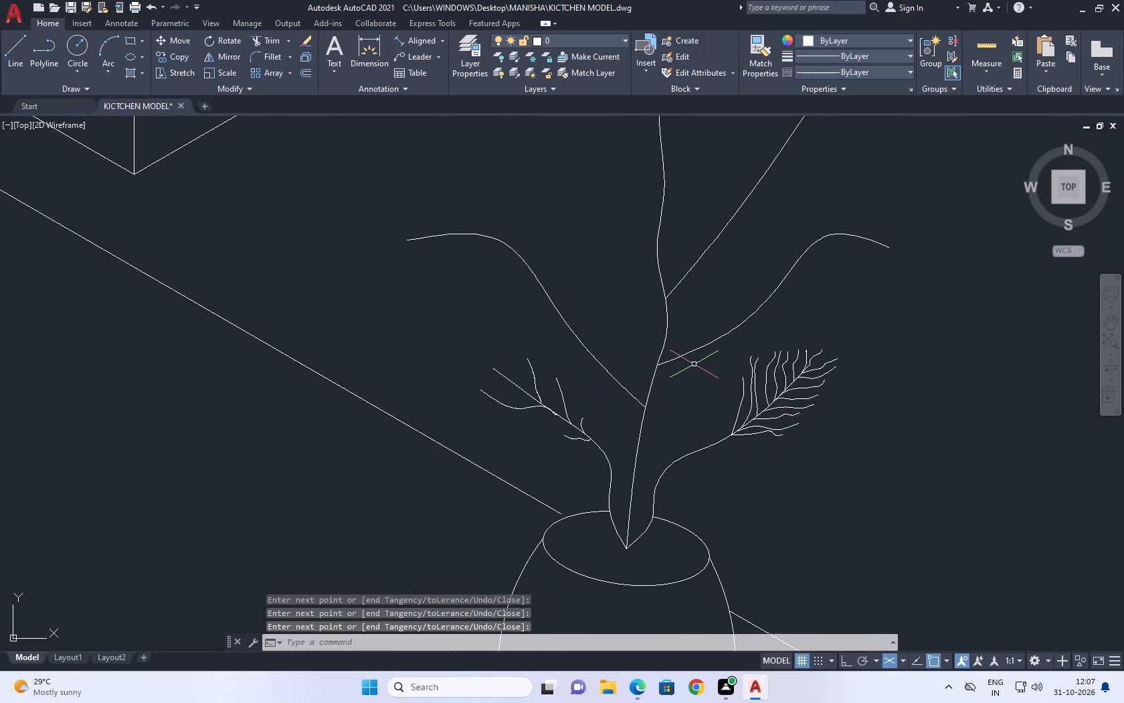
pyautogui.moveTo(680, 410); pyautogui.dragTo(678, 419, button='middle')
pyautogui.rightClick(683, 348)
pyautogui.click(743, 351)
pyautogui.click(704, 354)
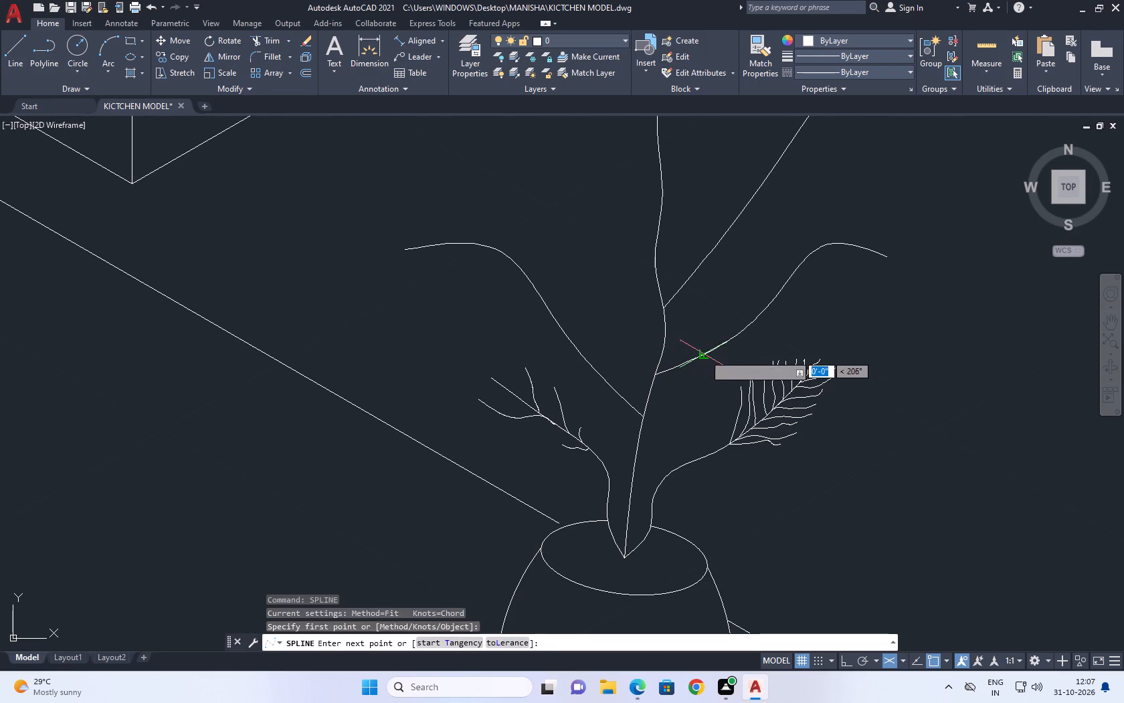
pyautogui.moveTo(711, 335); pyautogui.dragTo(733, 305)
pyautogui.click(732, 300)
pyautogui.click(728, 292)
pyautogui.click(725, 284)
pyautogui.click(725, 280)
pyautogui.rightClick(725, 280)
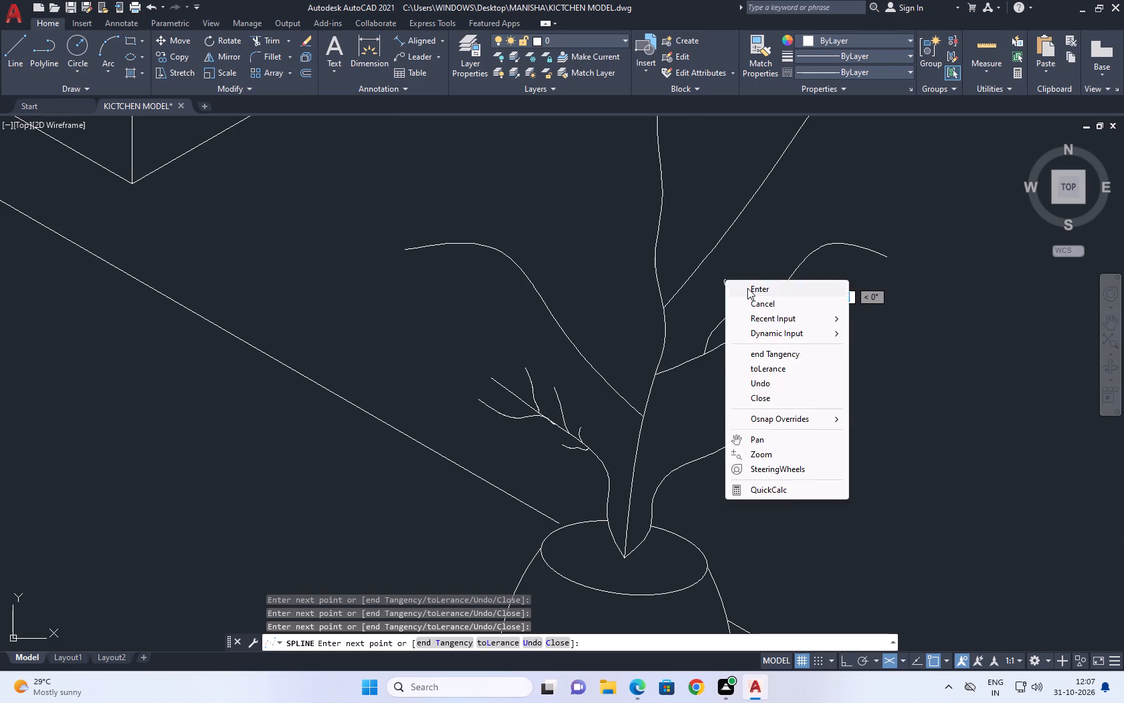
pyautogui.click(747, 288)
# Draw a sideways fit-point spline twig with an upturned end, starting at the base of the arching stem's upright twig.
pyautogui.rightClick(750, 291)
pyautogui.click(771, 296)
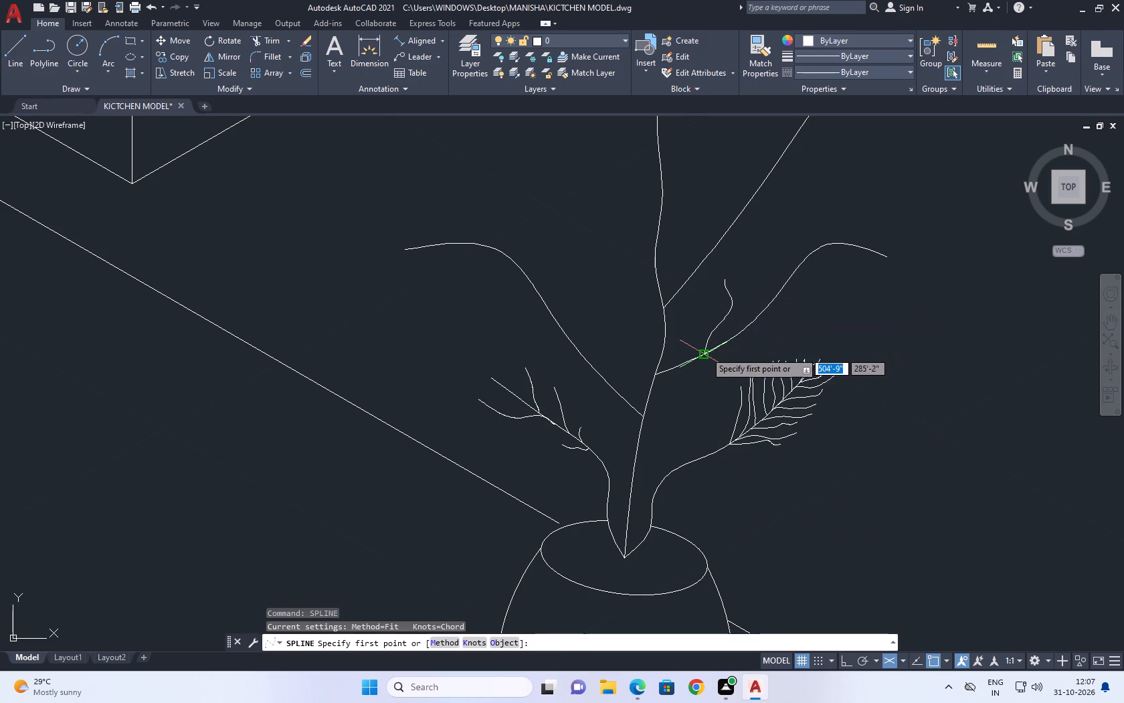
pyautogui.click(705, 351)
pyautogui.doubleClick(742, 355)
pyautogui.click(749, 357)
pyautogui.click(755, 357)
pyautogui.click(761, 357)
pyautogui.click(770, 347)
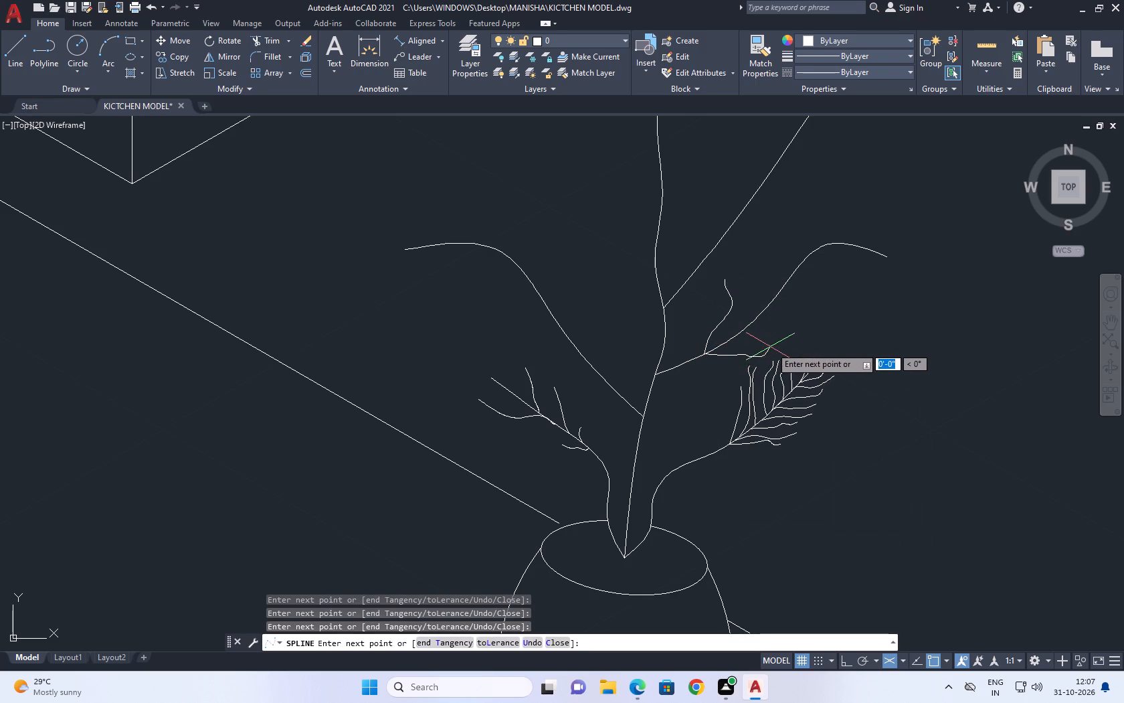
pyautogui.rightClick(781, 340)
pyautogui.click(806, 348)
# Draw a second upright wavy fit-point spline twig on the arching stem, just outward of the first upright one.
pyautogui.rightClick(769, 323)
pyautogui.click(802, 329)
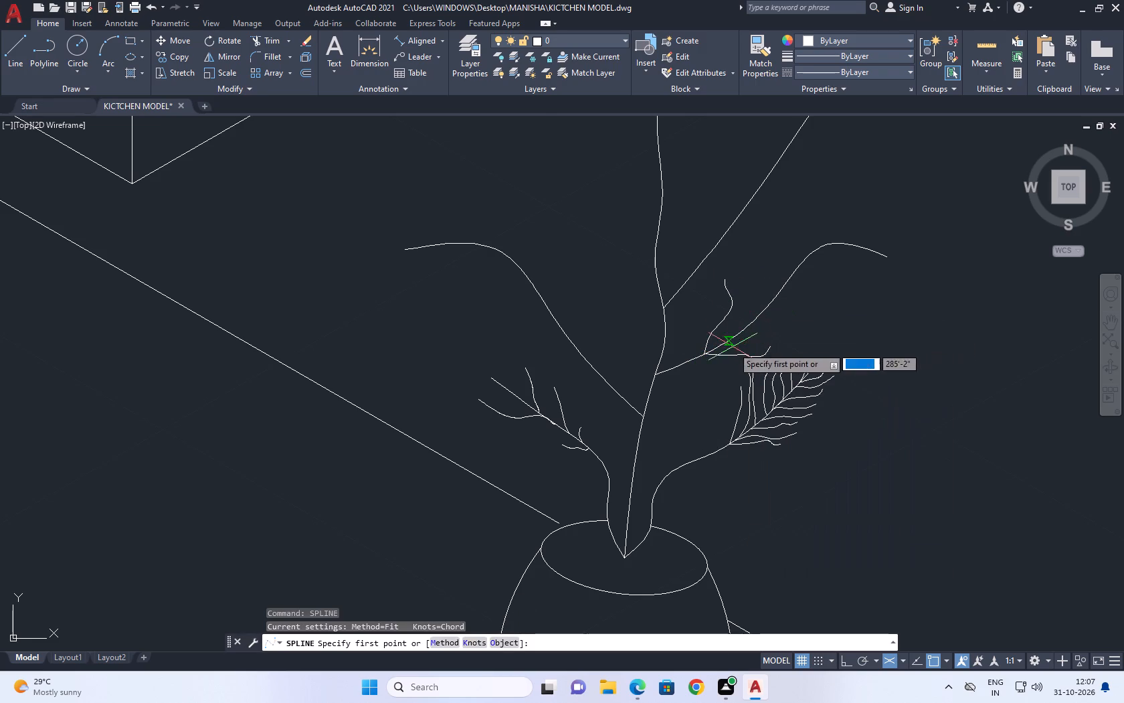
pyautogui.scroll(2, 727, 344)
pyautogui.click(704, 351)
pyautogui.moveTo(739, 319); pyautogui.dragTo(739, 312)
pyautogui.click(739, 303)
pyautogui.click(749, 297)
pyautogui.click(750, 291)
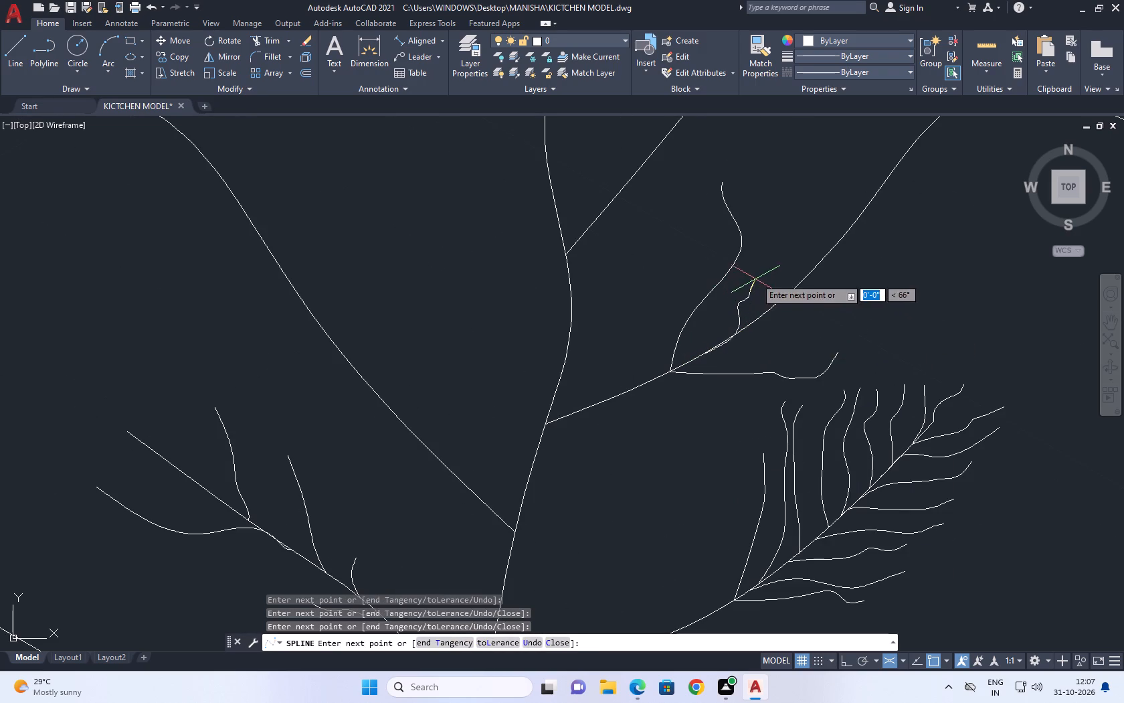
pyautogui.moveTo(789, 234); pyautogui.dragTo(780, 301, button='middle')
pyautogui.click(769, 293)
pyautogui.click(759, 283)
pyautogui.click(751, 260)
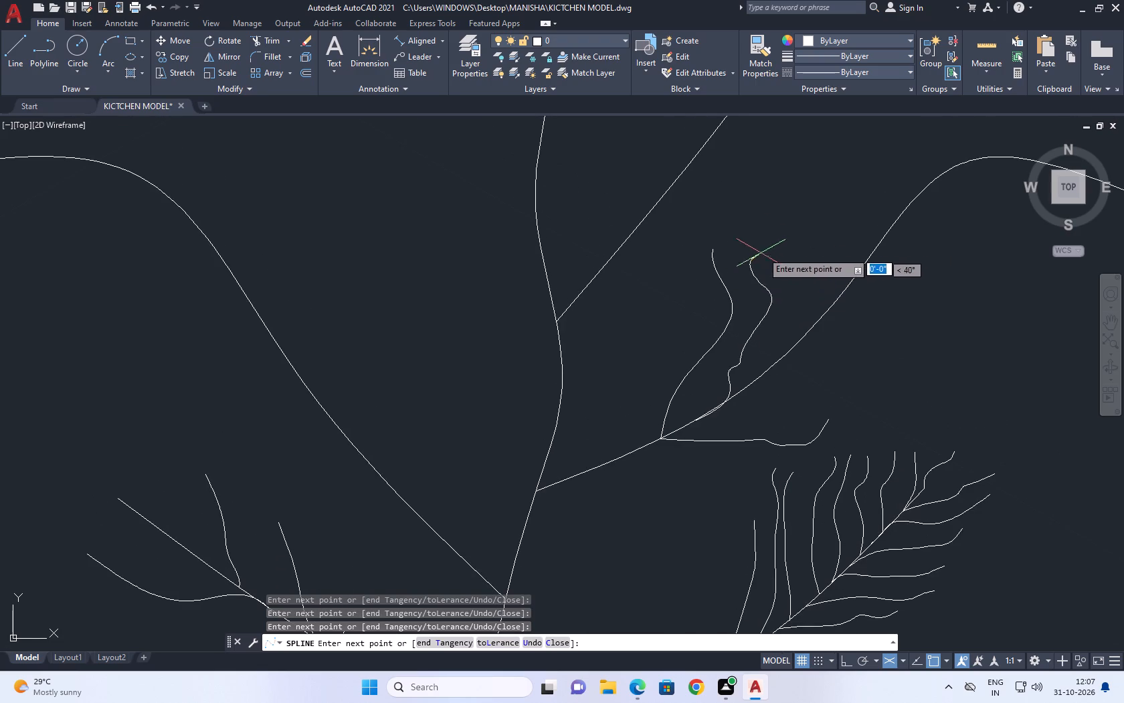
pyautogui.rightClick(769, 248)
pyautogui.click(787, 251)
# Draw a short sideways fit-point spline twig on the arching stem, near the base of the second upright twig.
pyautogui.rightClick(793, 266)
pyautogui.click(818, 273)
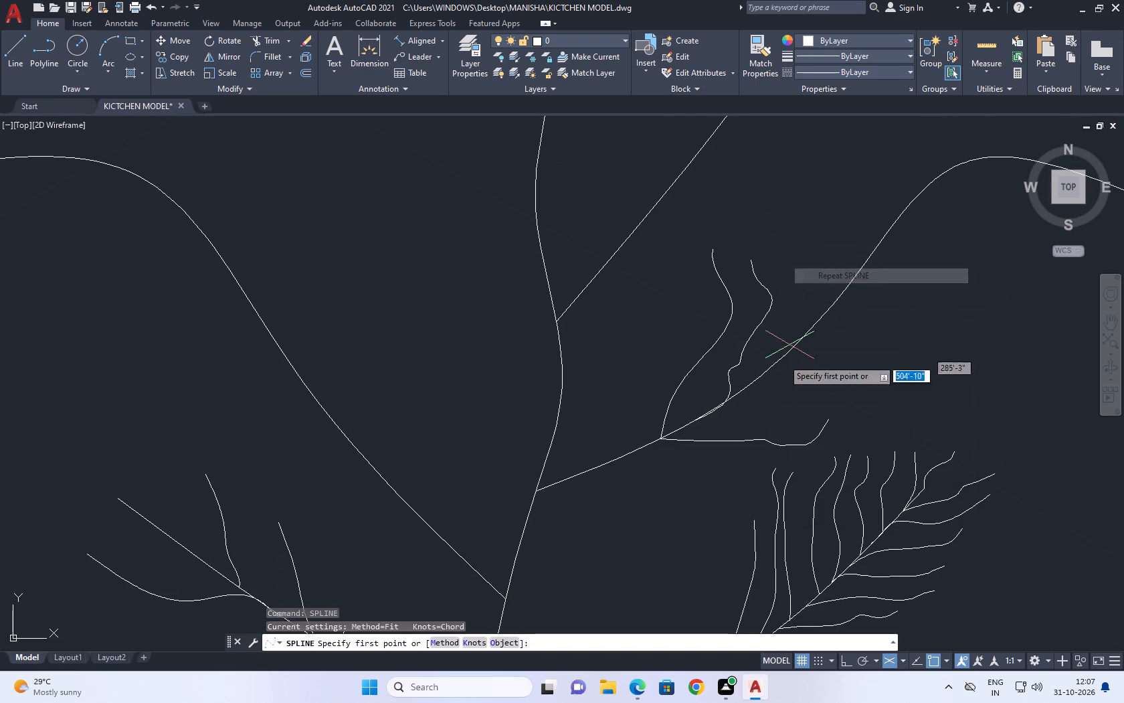
pyautogui.click(706, 416)
pyautogui.click(735, 405)
pyautogui.click(745, 408)
pyautogui.click(757, 404)
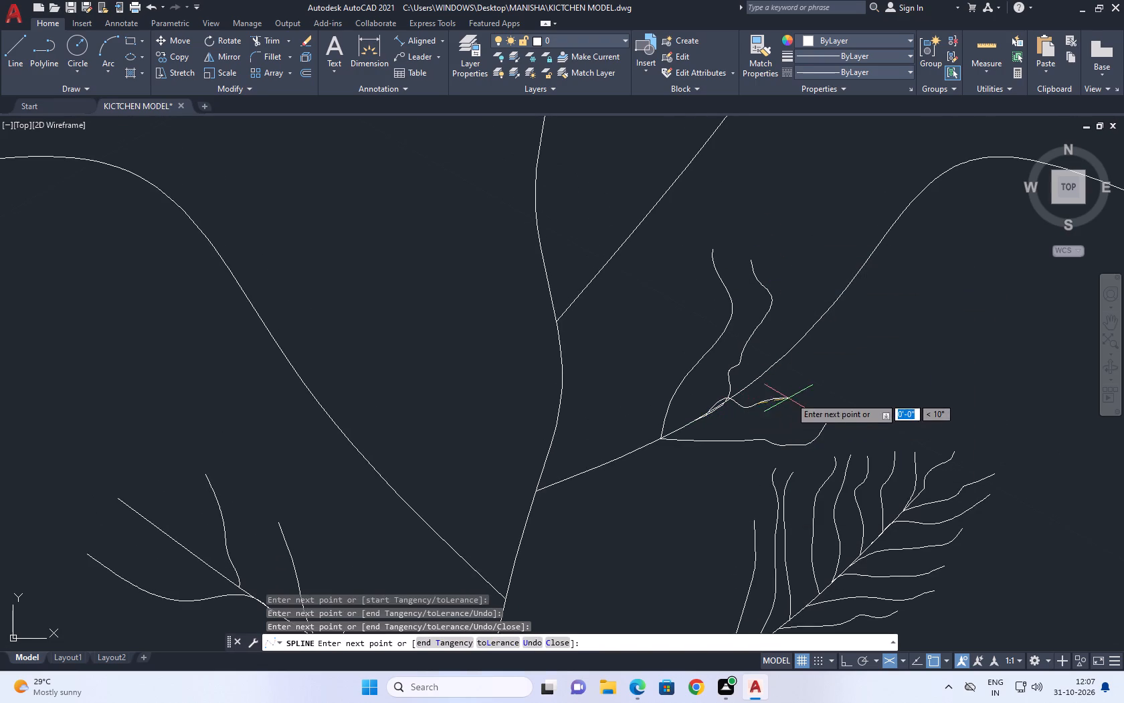
pyautogui.rightClick(776, 385)
pyautogui.click(815, 396)
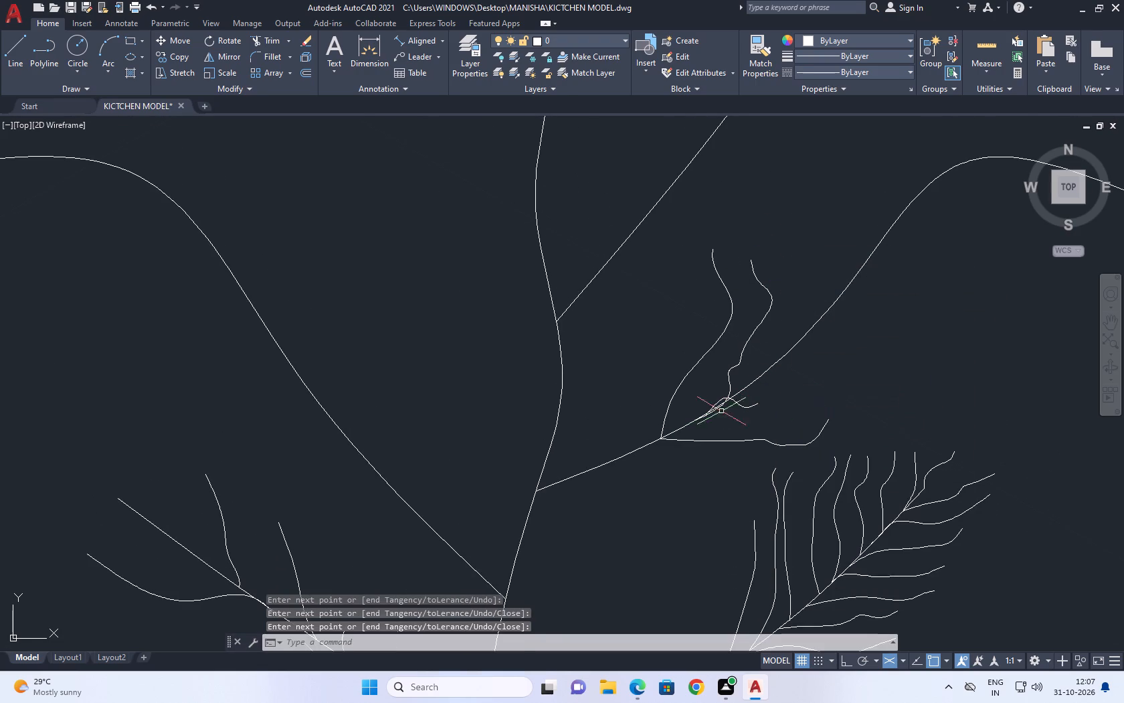
# Stretch the short sideways twig's second fit point down below the arching stem so the twig no longer crosses it.
pyautogui.scroll(2, 720, 411)
pyautogui.click(800, 397)
pyautogui.moveTo(777, 412); pyautogui.dragTo(776, 423)
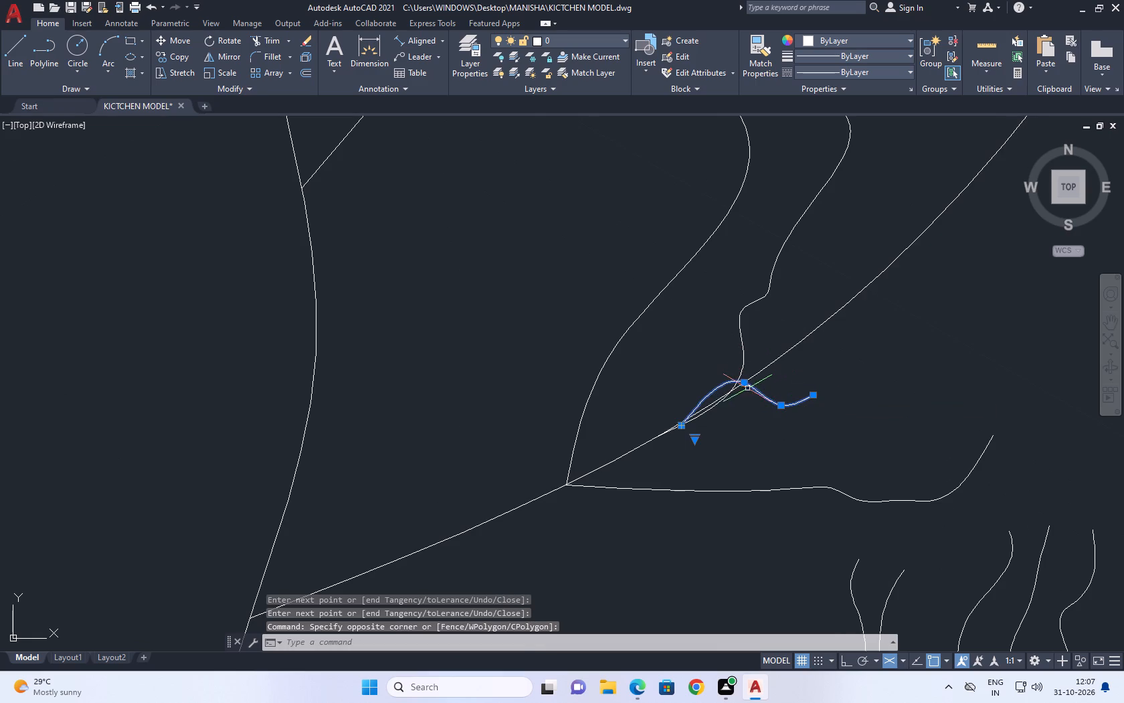
pyautogui.click(745, 382)
pyautogui.click(754, 422)
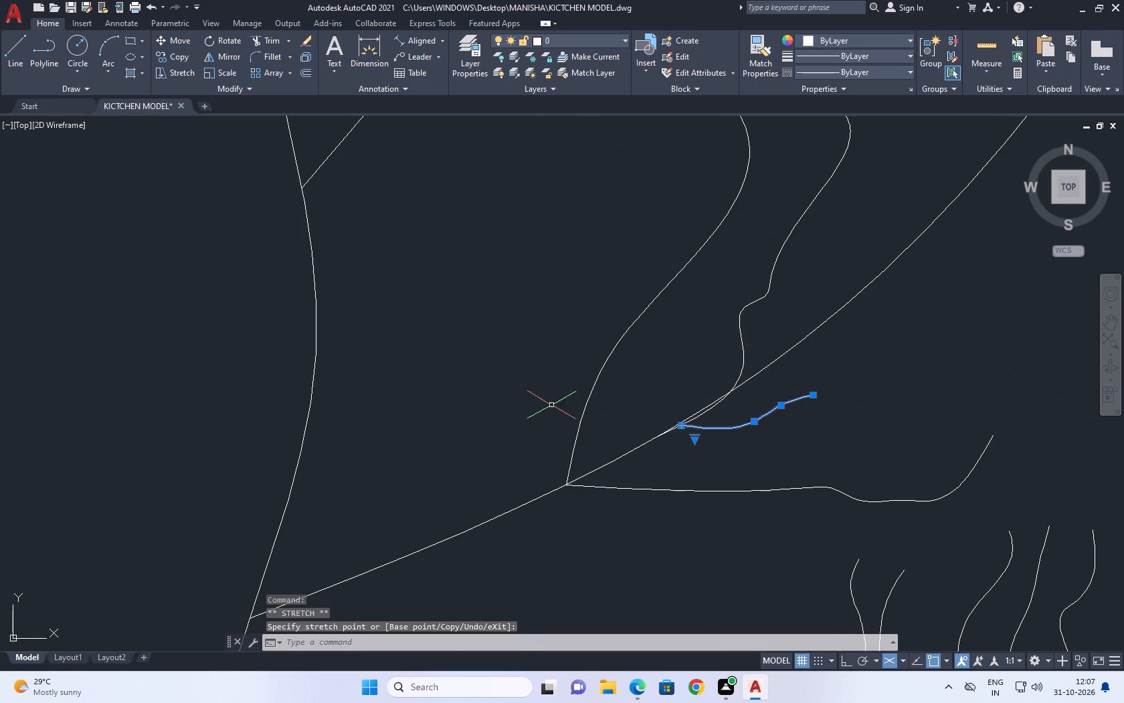
# Draw a long sideways wavy fit-point spline twig on the arching stem's lower side, outward of the short sideways twig.
pyautogui.moveTo(544, 407); pyautogui.dragTo(340, 437, button='middle')
pyautogui.rightClick(686, 376)
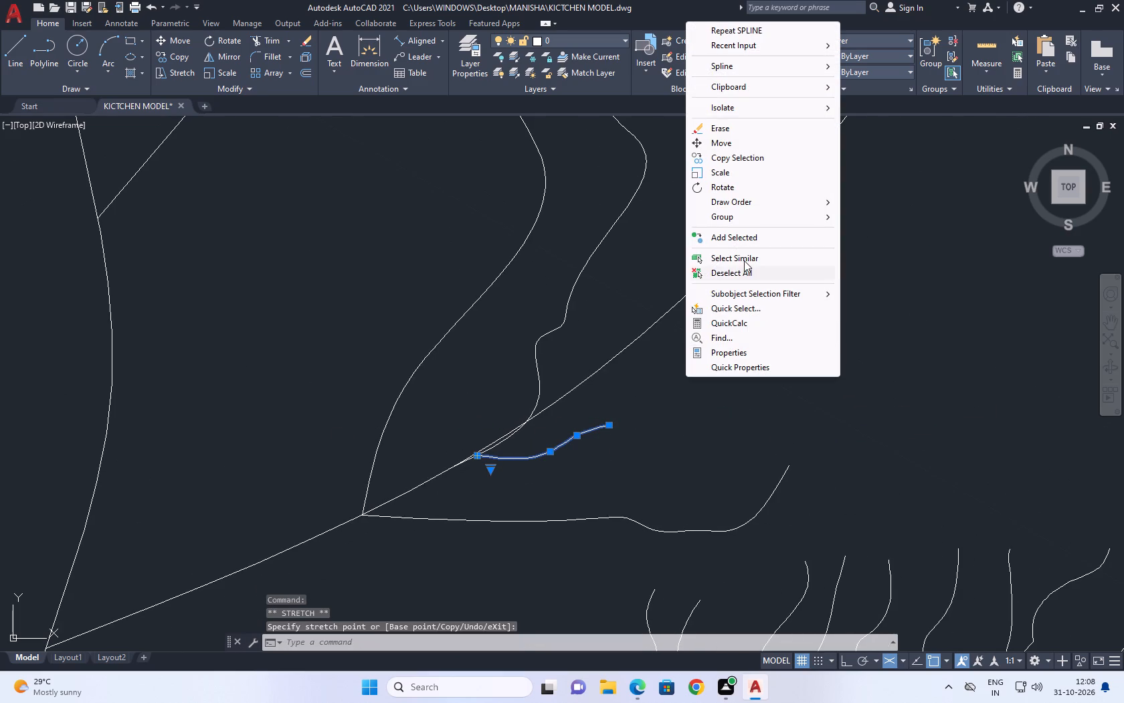
pyautogui.click(709, 34)
pyautogui.moveTo(534, 354); pyautogui.dragTo(429, 425, button='middle')
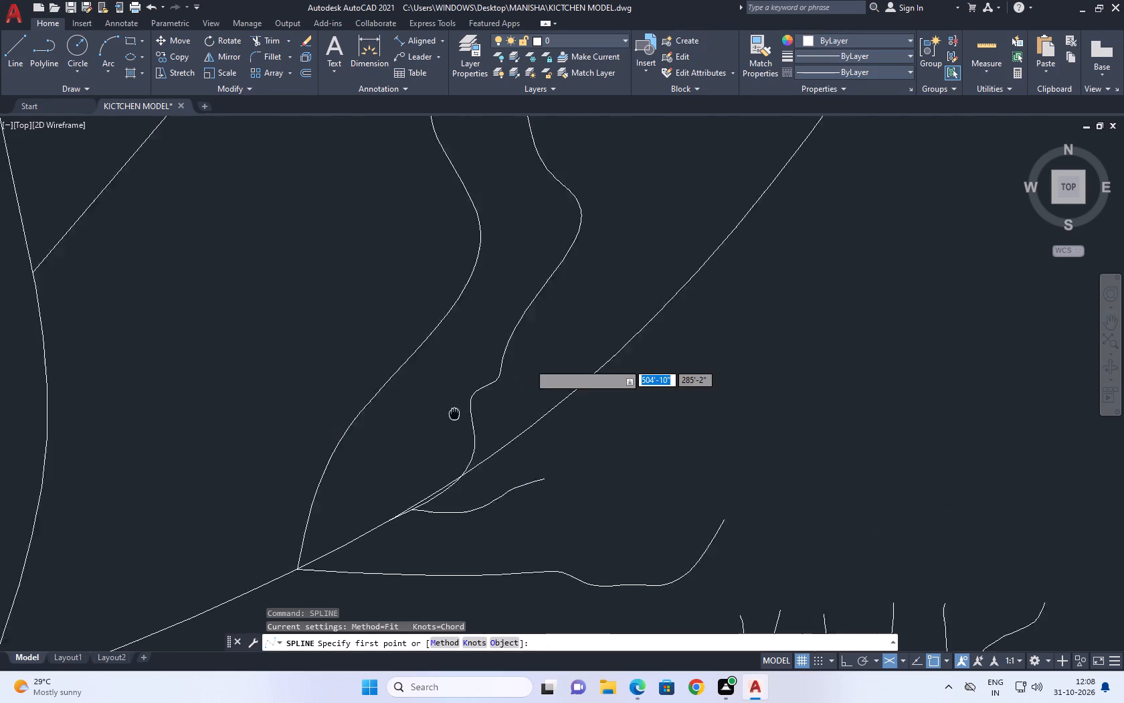
pyautogui.moveTo(429, 425); pyautogui.dragTo(415, 435, button='middle')
pyautogui.click(443, 477)
pyautogui.click(477, 475)
pyautogui.click(492, 474)
pyautogui.moveTo(502, 474); pyautogui.dragTo(525, 475)
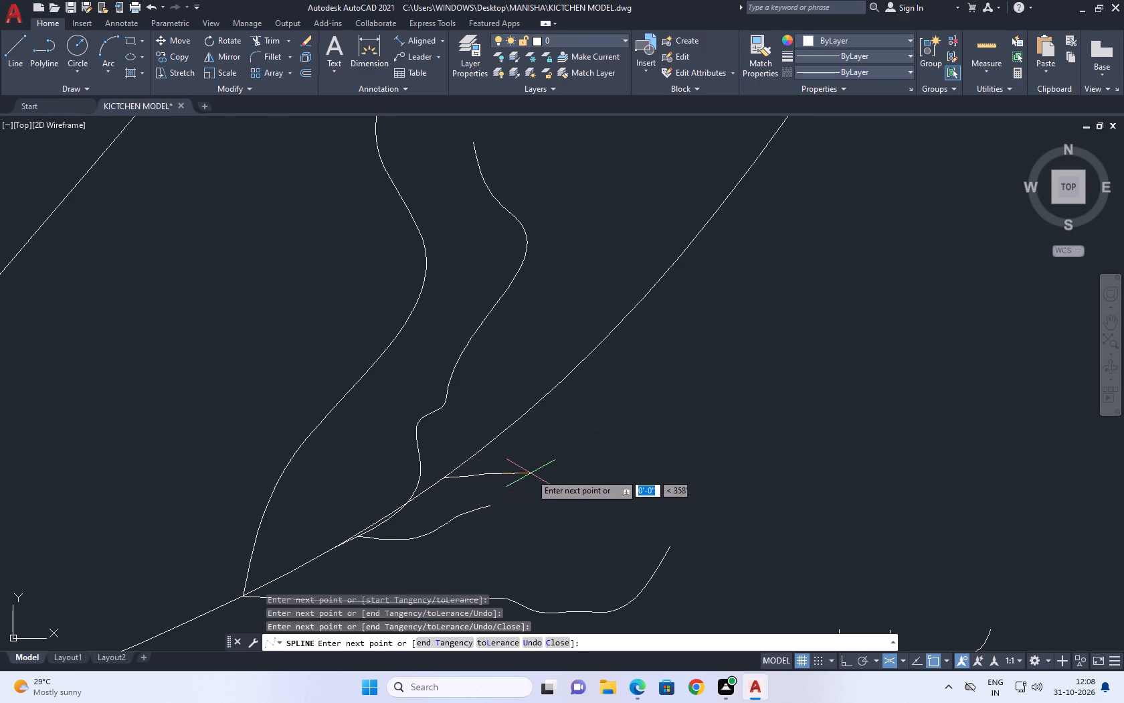
pyautogui.click(531, 473)
pyautogui.click(540, 471)
pyautogui.moveTo(550, 473); pyautogui.dragTo(565, 480)
pyautogui.moveTo(565, 480); pyautogui.dragTo(571, 479)
pyautogui.click(579, 476)
pyautogui.moveTo(598, 455); pyautogui.dragTo(470, 512, button='middle')
pyautogui.click(530, 505)
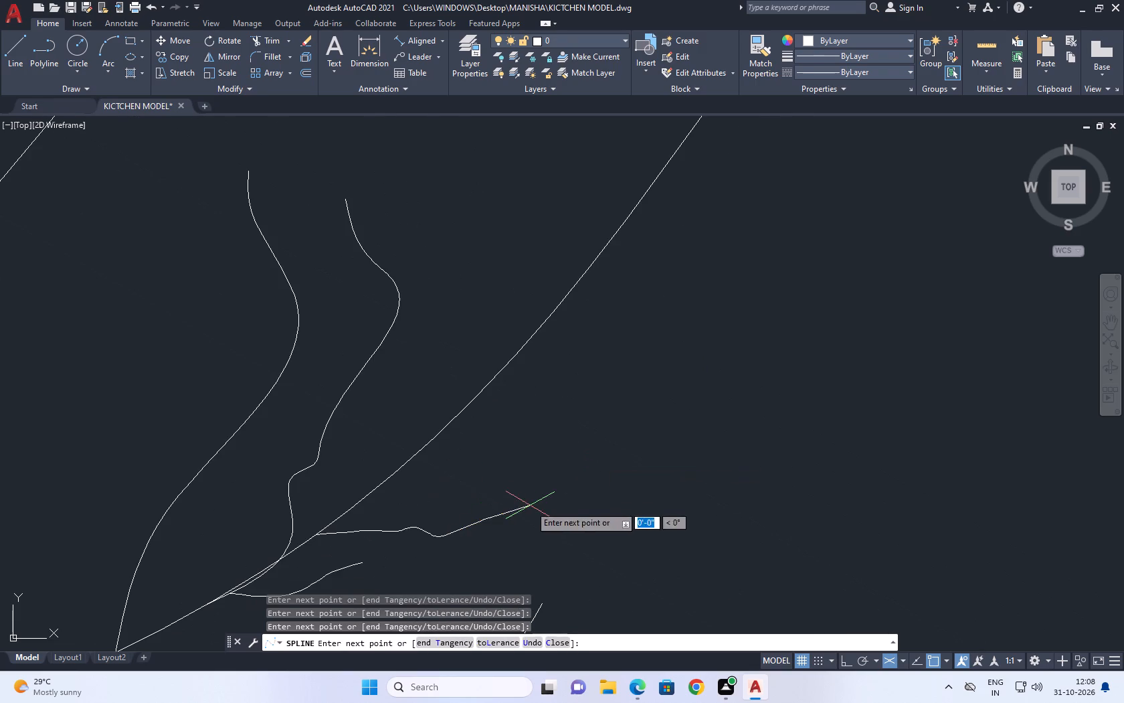
pyautogui.click(614, 489)
pyautogui.rightClick(608, 457)
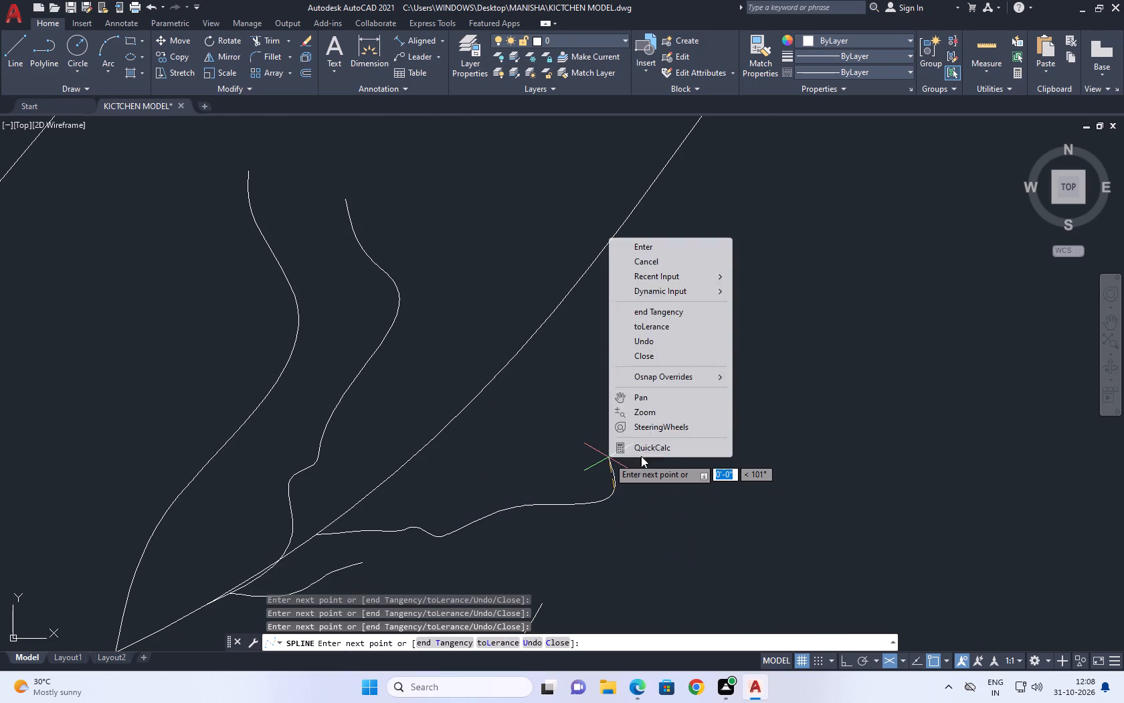
pyautogui.click(669, 250)
# Draw a third upright fit-point spline twig with a small hooked tip on the arching stem, outward of the second one.
pyautogui.moveTo(487, 316); pyautogui.dragTo(480, 386, button='middle')
pyautogui.rightClick(436, 451)
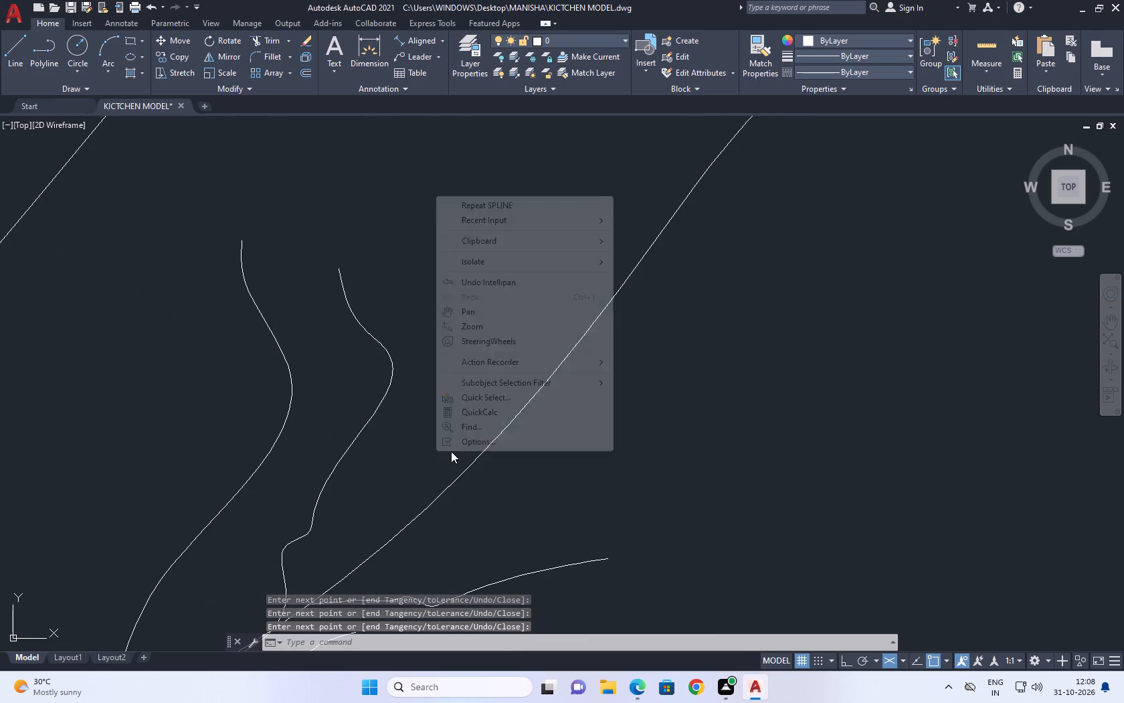
pyautogui.click(529, 208)
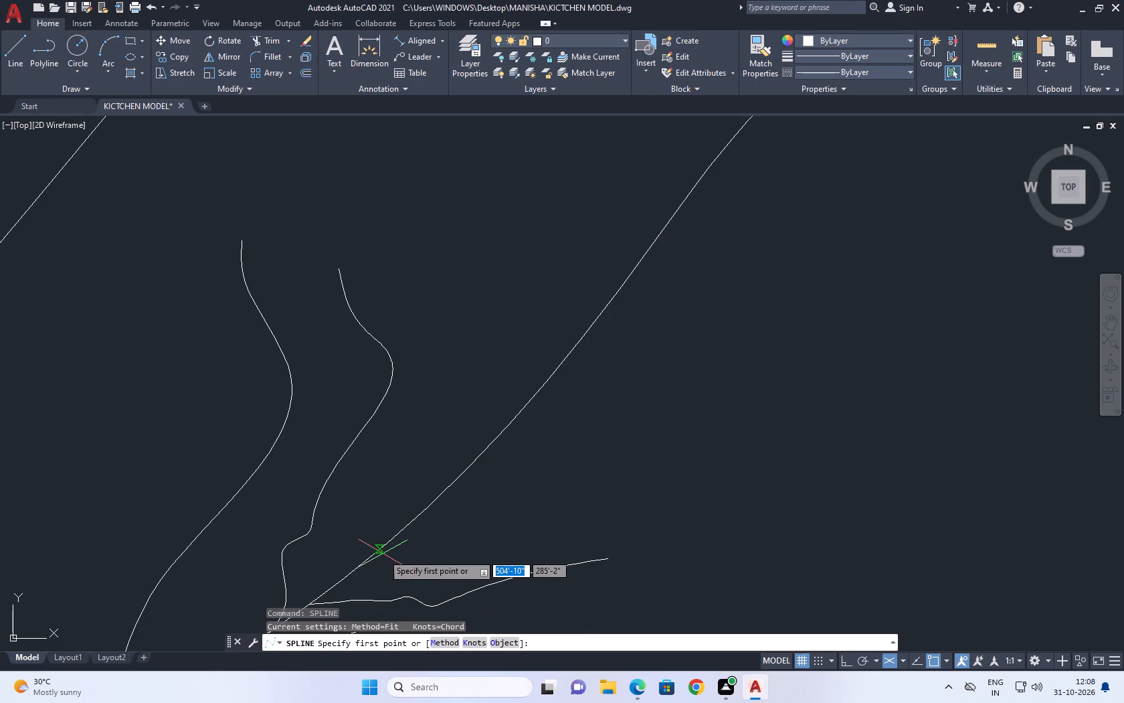
pyautogui.click(369, 554)
pyautogui.click(376, 542)
pyautogui.click(391, 505)
pyautogui.moveTo(396, 483); pyautogui.dragTo(401, 472)
pyautogui.moveTo(409, 455); pyautogui.dragTo(413, 448)
pyautogui.moveTo(417, 430); pyautogui.dragTo(419, 421)
pyautogui.click(419, 409)
pyautogui.moveTo(421, 395); pyautogui.dragTo(421, 386)
pyautogui.moveTo(429, 370); pyautogui.dragTo(429, 364)
pyautogui.moveTo(432, 330); pyautogui.dragTo(426, 326)
pyautogui.click(414, 313)
pyautogui.click(415, 306)
pyautogui.rightClick(430, 315)
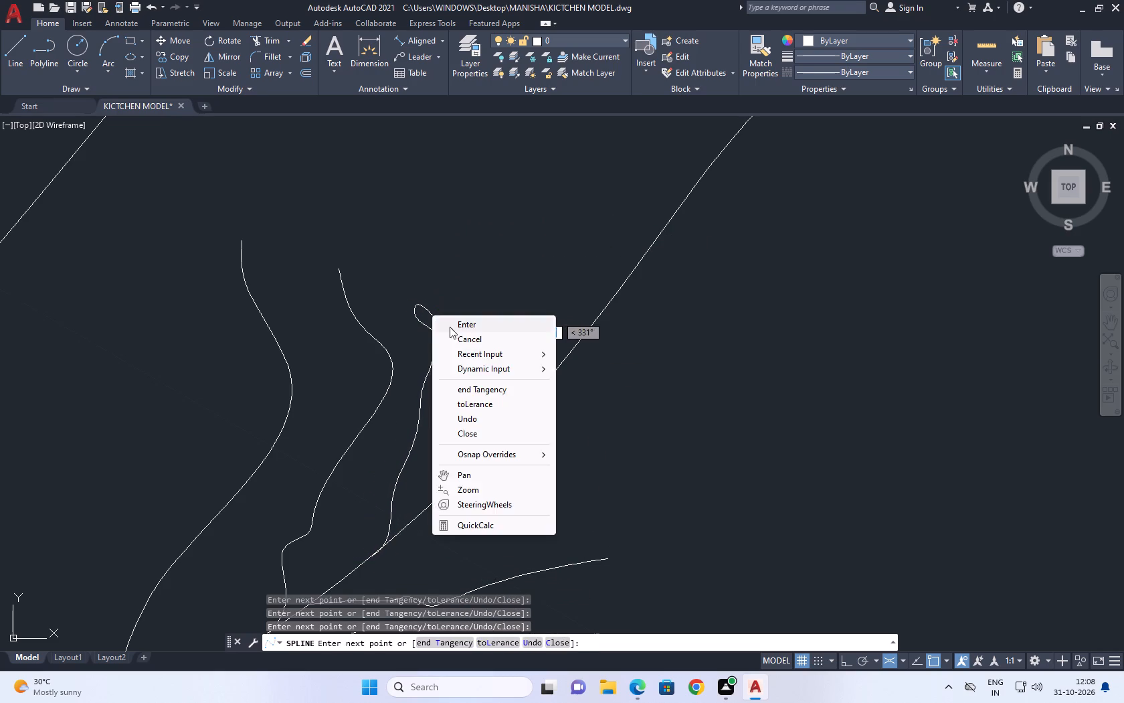
pyautogui.click(457, 321)
# Draw a sideways fit-point spline twig with a sharp upward bend near its end, starting at the hooked twig's base.
pyautogui.moveTo(456, 342); pyautogui.dragTo(294, 298, button='middle')
pyautogui.rightClick(383, 358)
pyautogui.click(466, 362)
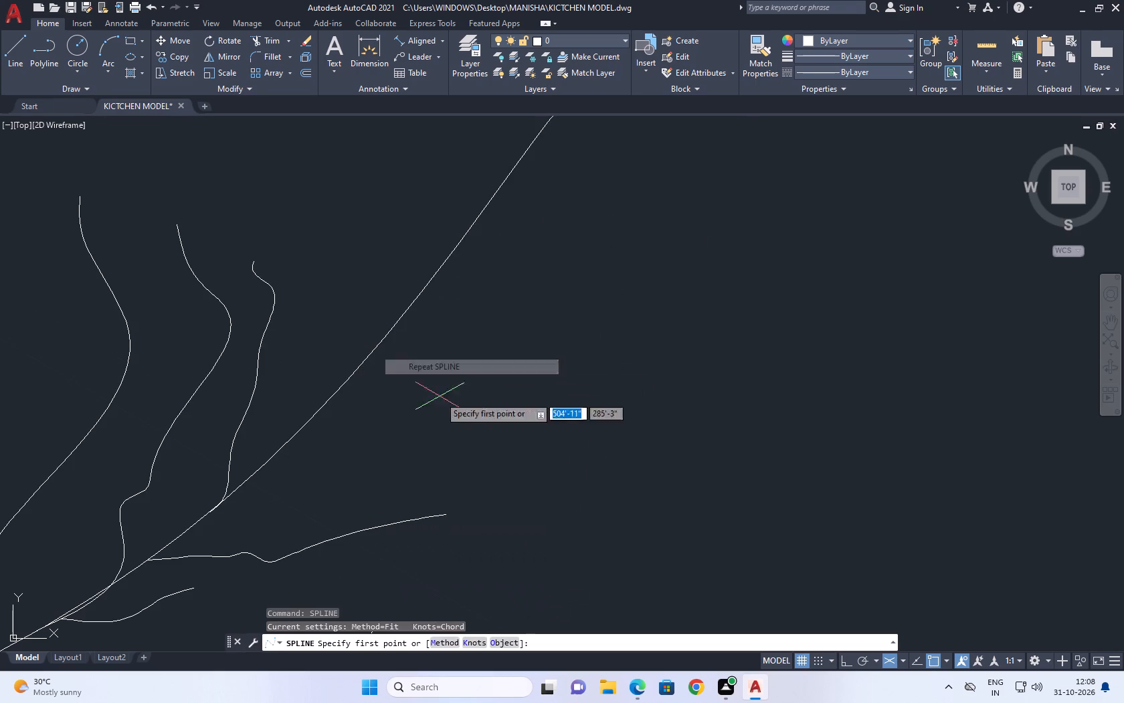
pyautogui.click(211, 512)
pyautogui.moveTo(276, 495); pyautogui.dragTo(291, 503)
pyautogui.moveTo(326, 497); pyautogui.dragTo(345, 490)
pyautogui.moveTo(373, 473); pyautogui.dragTo(389, 468)
pyautogui.moveTo(425, 454); pyautogui.dragTo(447, 453)
pyautogui.click(480, 449)
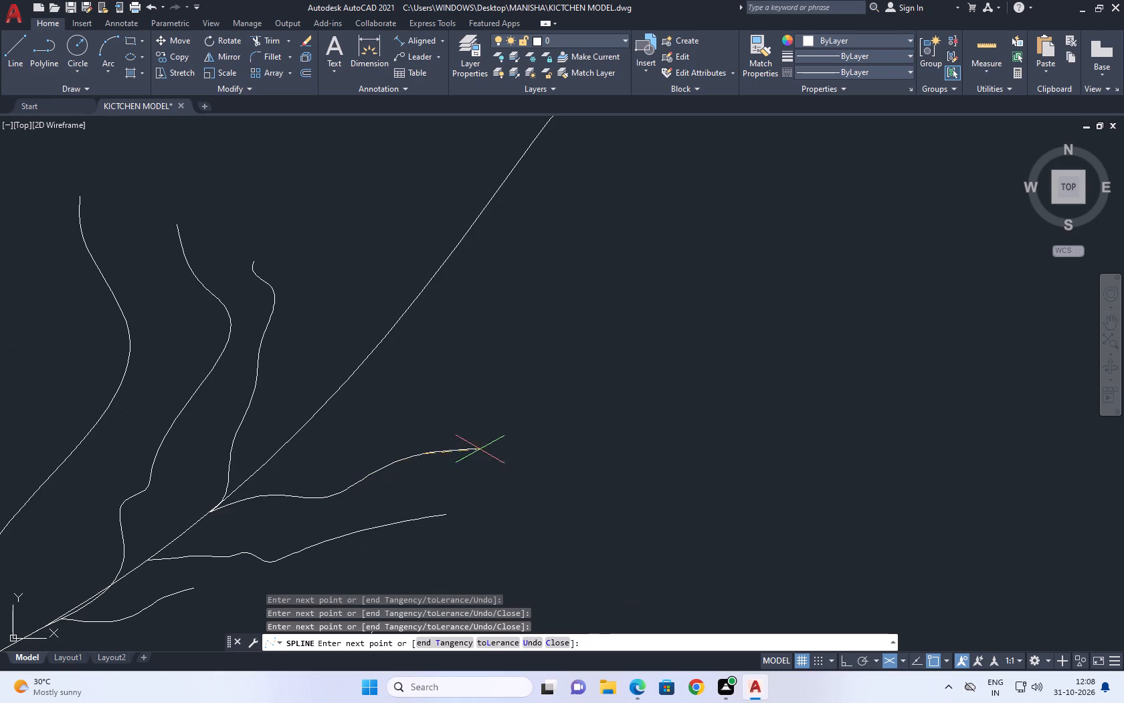
pyautogui.scroll(1, 478, 386)
pyautogui.moveTo(482, 418); pyautogui.dragTo(490, 434)
pyautogui.moveTo(453, 371); pyautogui.dragTo(393, 445, button='middle')
pyautogui.rightClick(493, 421)
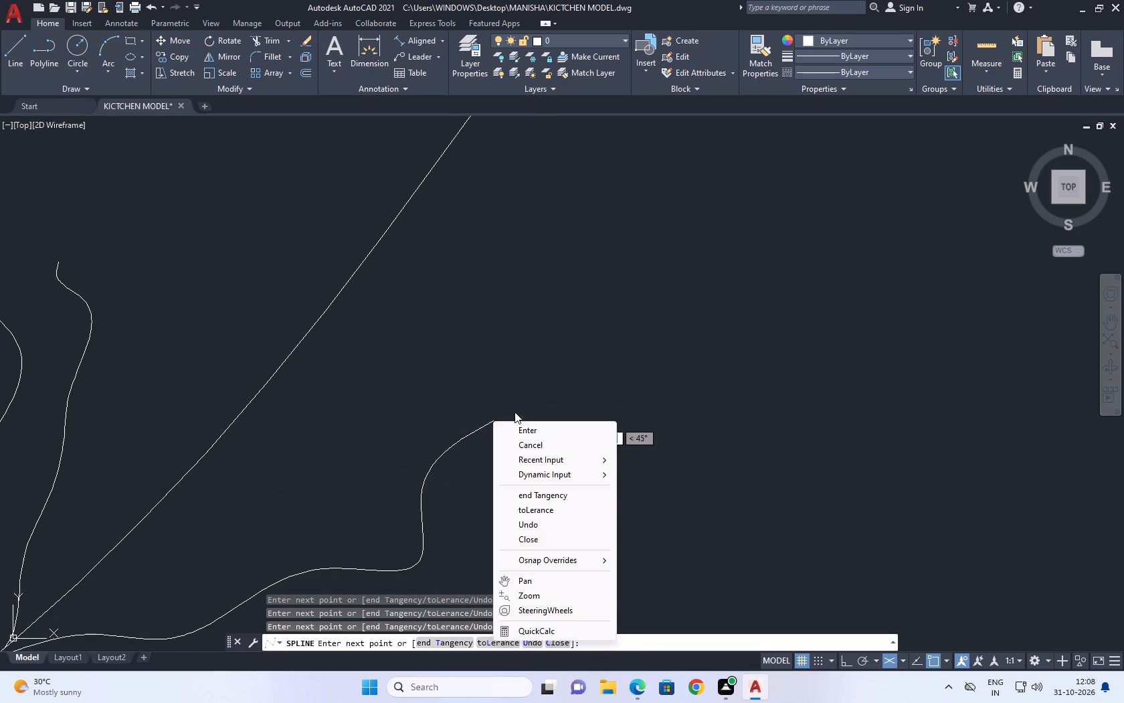
pyautogui.click(522, 418)
pyautogui.rightClick(523, 431)
pyautogui.click(549, 441)
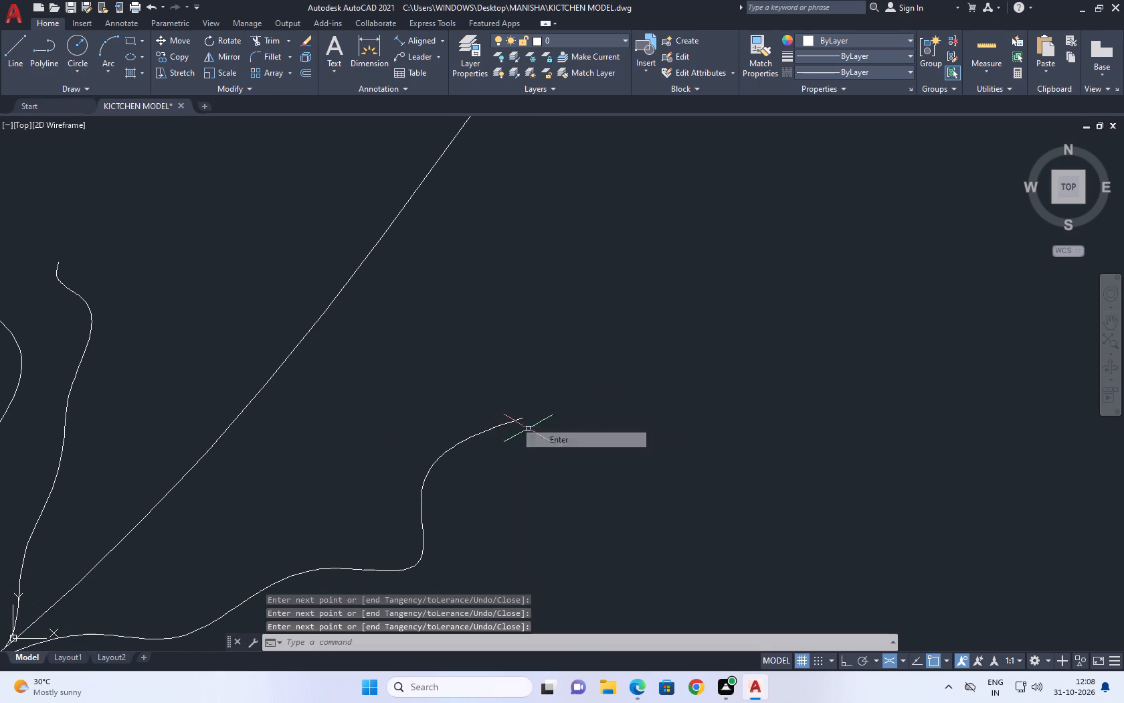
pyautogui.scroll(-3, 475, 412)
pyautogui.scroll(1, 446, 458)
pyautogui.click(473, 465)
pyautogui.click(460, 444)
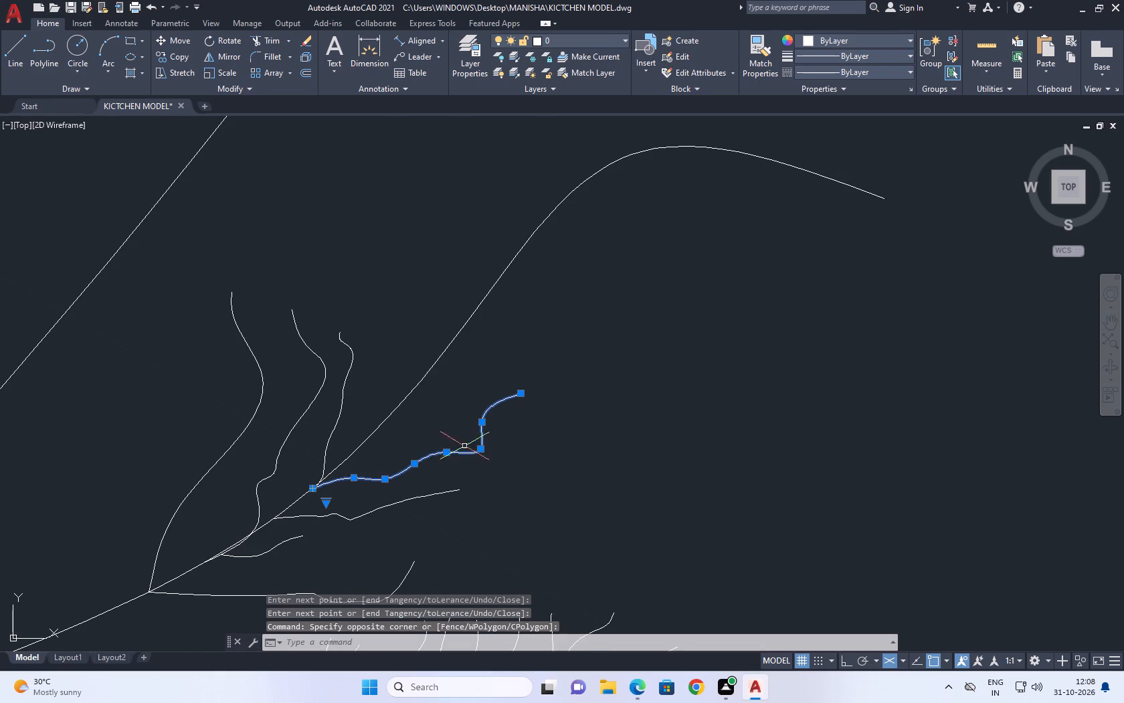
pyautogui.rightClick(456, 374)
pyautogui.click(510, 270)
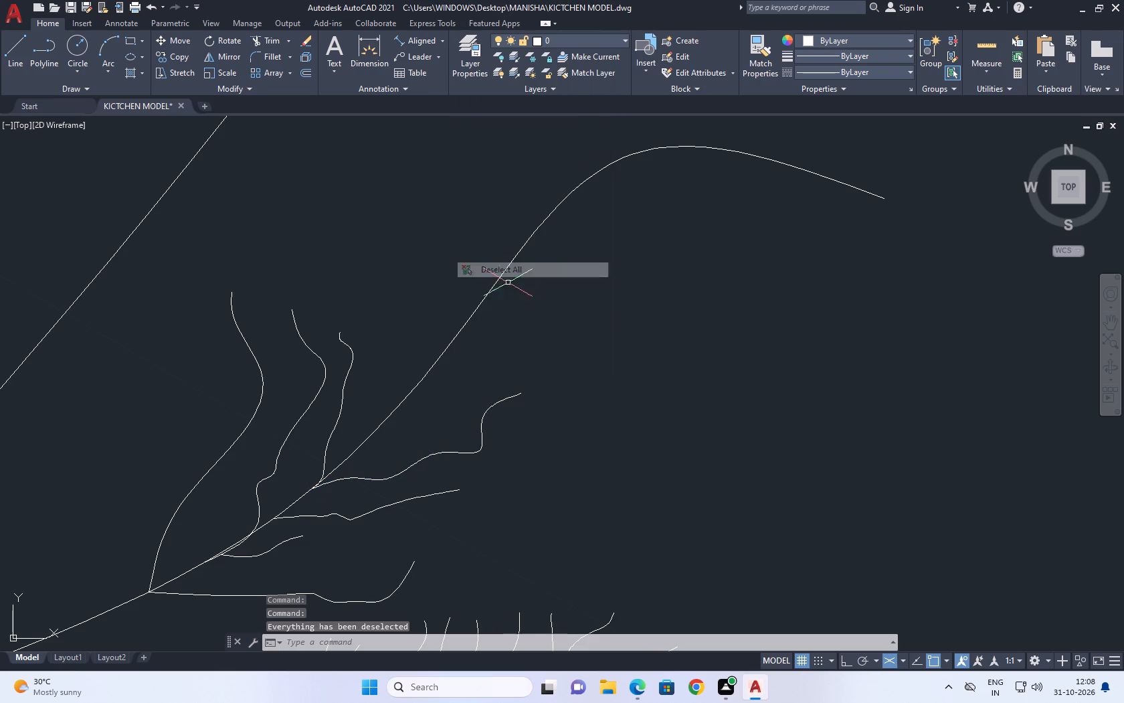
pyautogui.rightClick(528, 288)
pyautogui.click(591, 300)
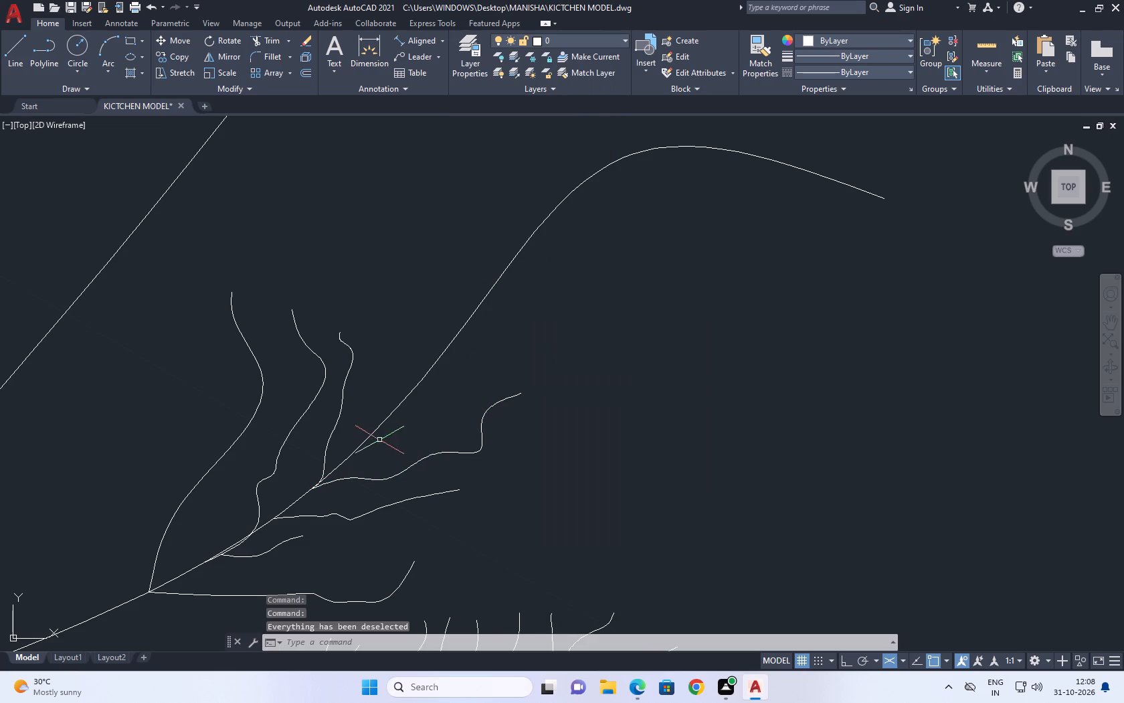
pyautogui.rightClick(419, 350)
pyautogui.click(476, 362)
# Erase the sideways twig with the sharp upward bend and the second upright twig from the arching stem.
pyautogui.moveTo(482, 467); pyautogui.dragTo(479, 459)
pyautogui.moveTo(448, 388); pyautogui.dragTo(448, 396)
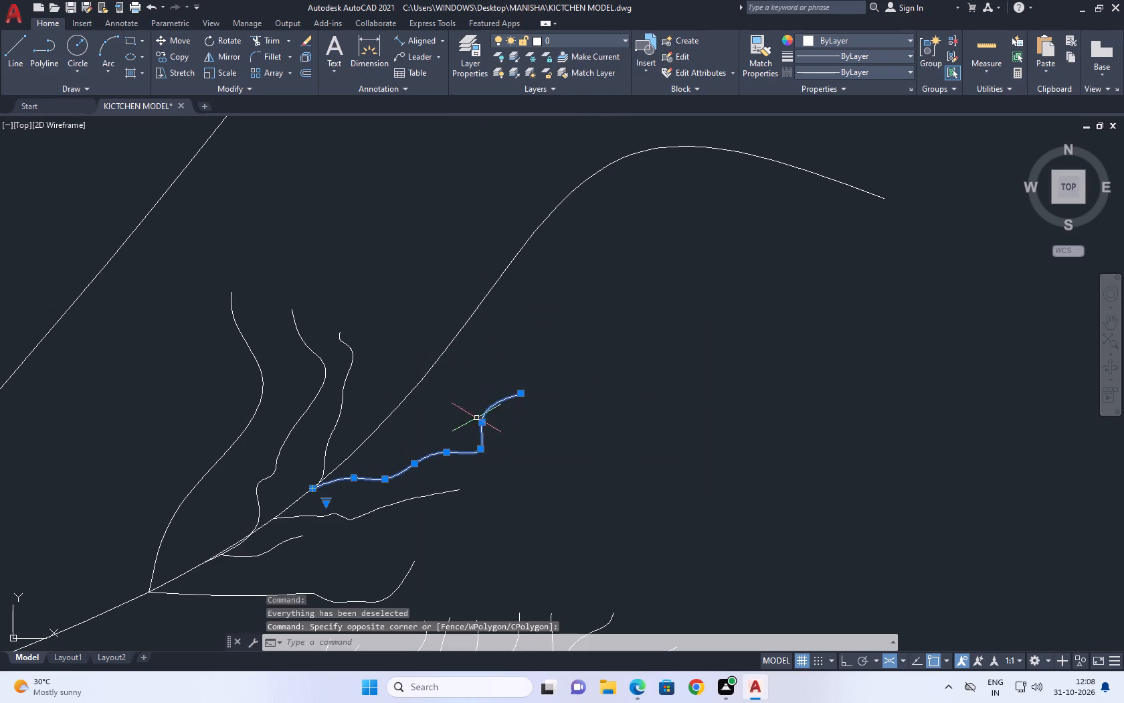
pyautogui.moveTo(282, 507); pyautogui.dragTo(275, 428, button='middle')
pyautogui.click(277, 408)
pyautogui.click(255, 380)
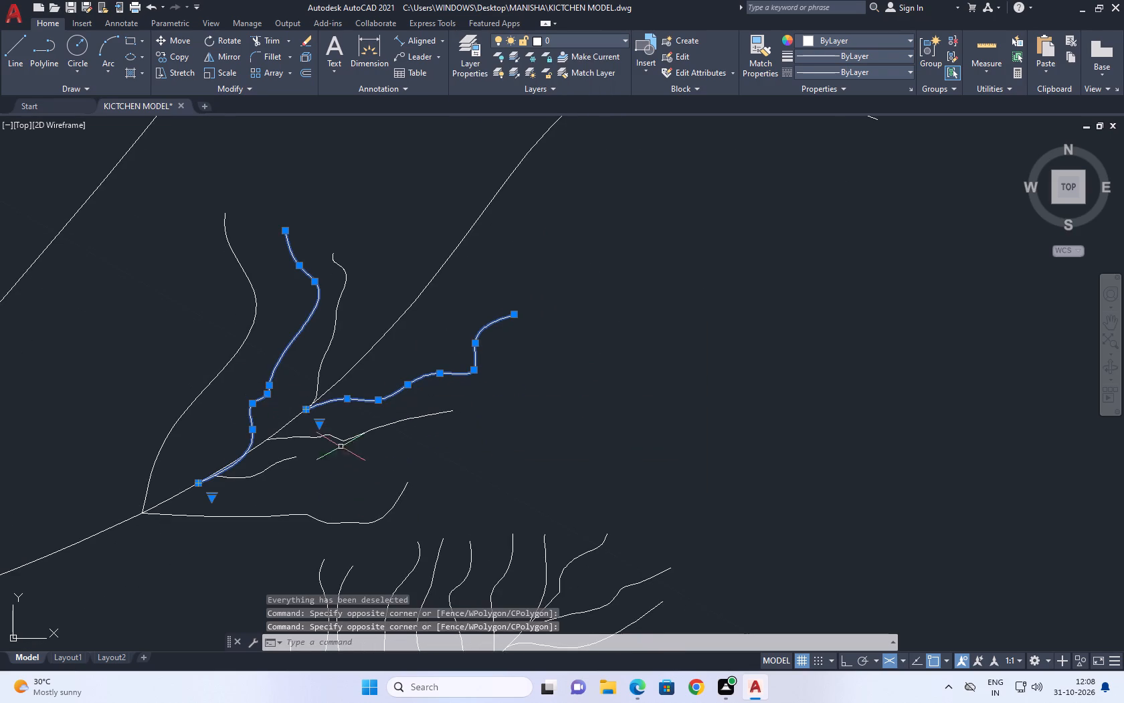
pyautogui.rightClick(494, 343)
pyautogui.click(529, 428)
# Erase the hooked upright twig, the long sideways wavy twig and the short sideways twig from the arching stem.
pyautogui.moveTo(375, 393); pyautogui.dragTo(438, 412, button='middle')
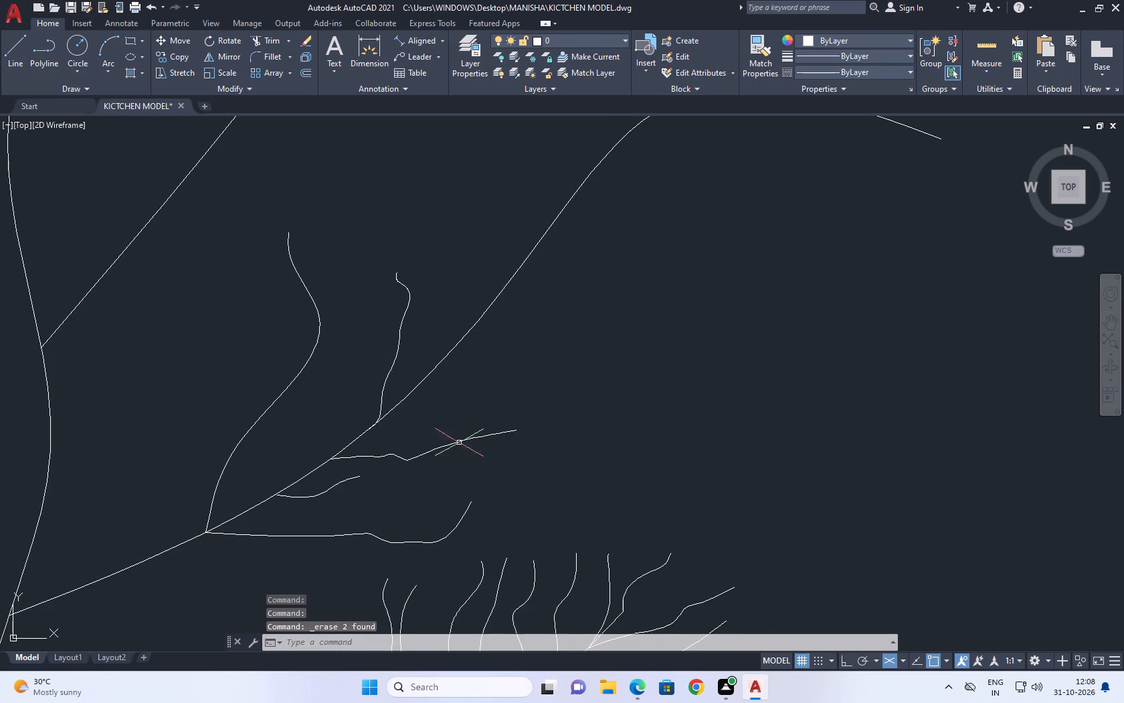
pyautogui.moveTo(458, 457); pyautogui.dragTo(455, 451)
pyautogui.click(440, 419)
pyautogui.moveTo(393, 343); pyautogui.dragTo(393, 356)
pyautogui.click(373, 392)
pyautogui.click(322, 503)
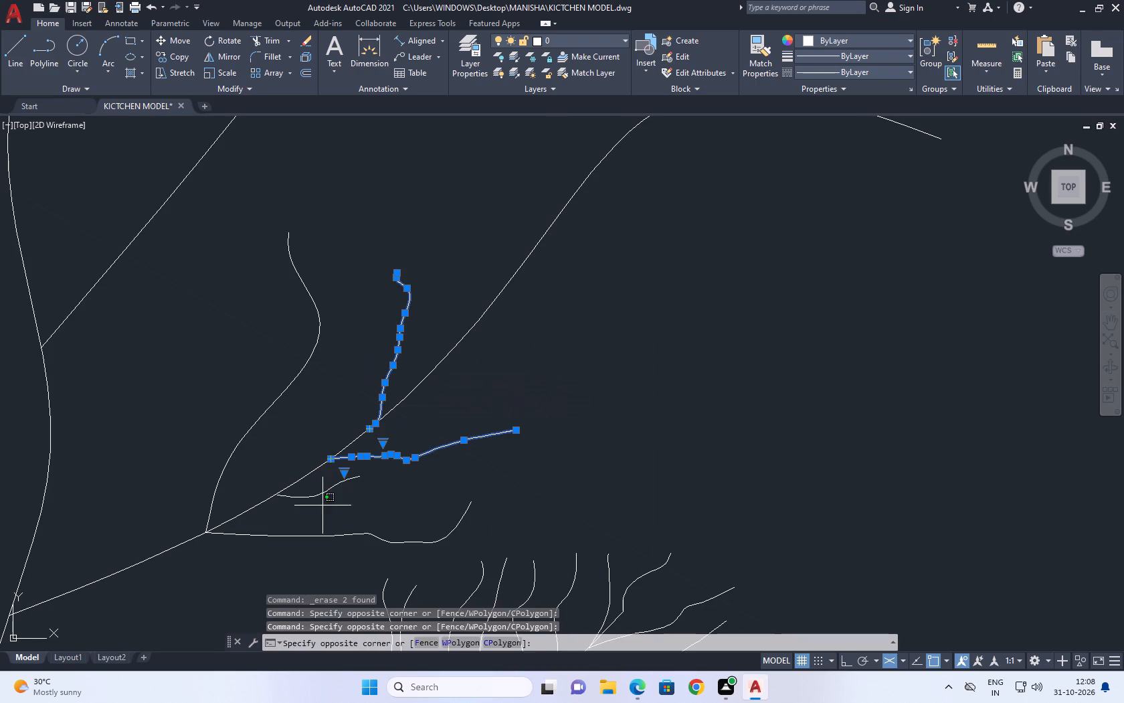
pyautogui.click(307, 493)
pyautogui.rightClick(517, 454)
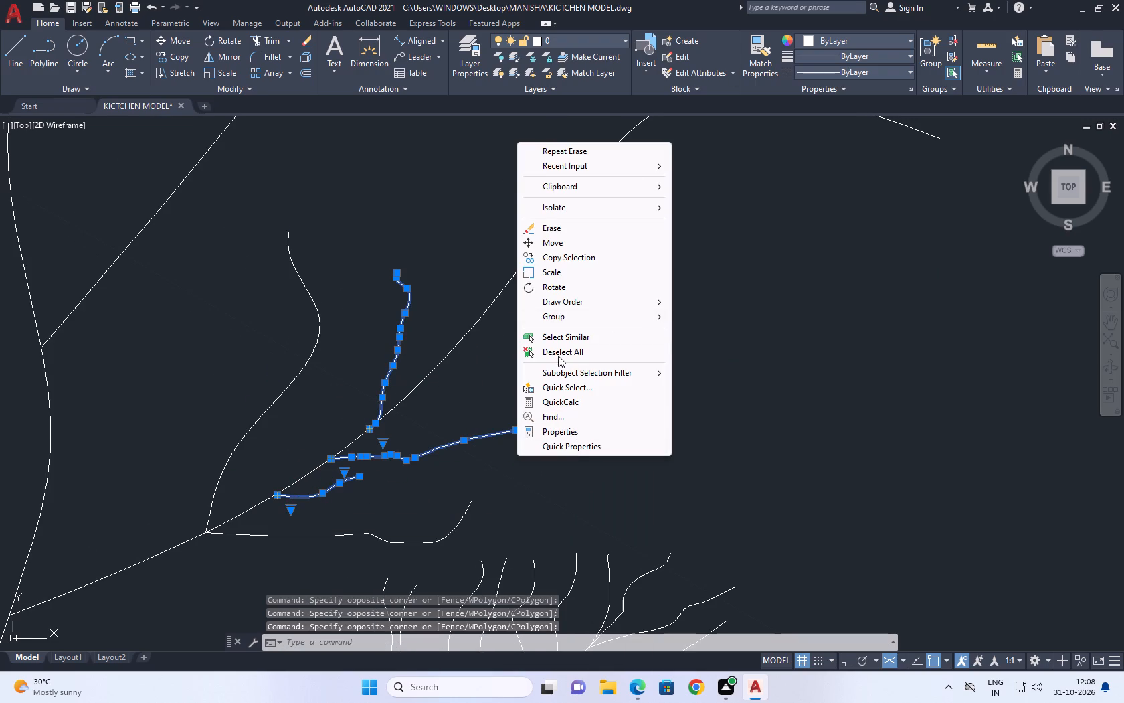
pyautogui.click(555, 233)
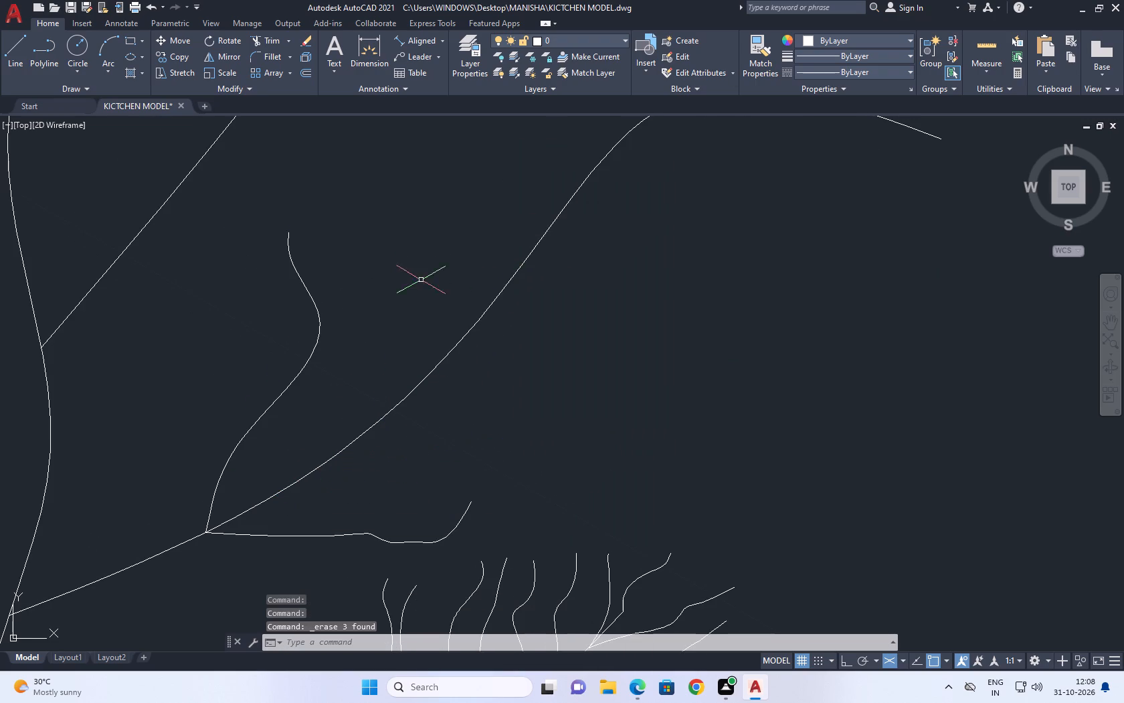
# Draw a tall wavy upright fit-point spline twig on the arching stem, just outward of the remaining upright twig, with its tip bending outward.
pyautogui.moveTo(409, 302); pyautogui.dragTo(328, 441, button='middle')
pyautogui.press('s')
pyautogui.press('p')
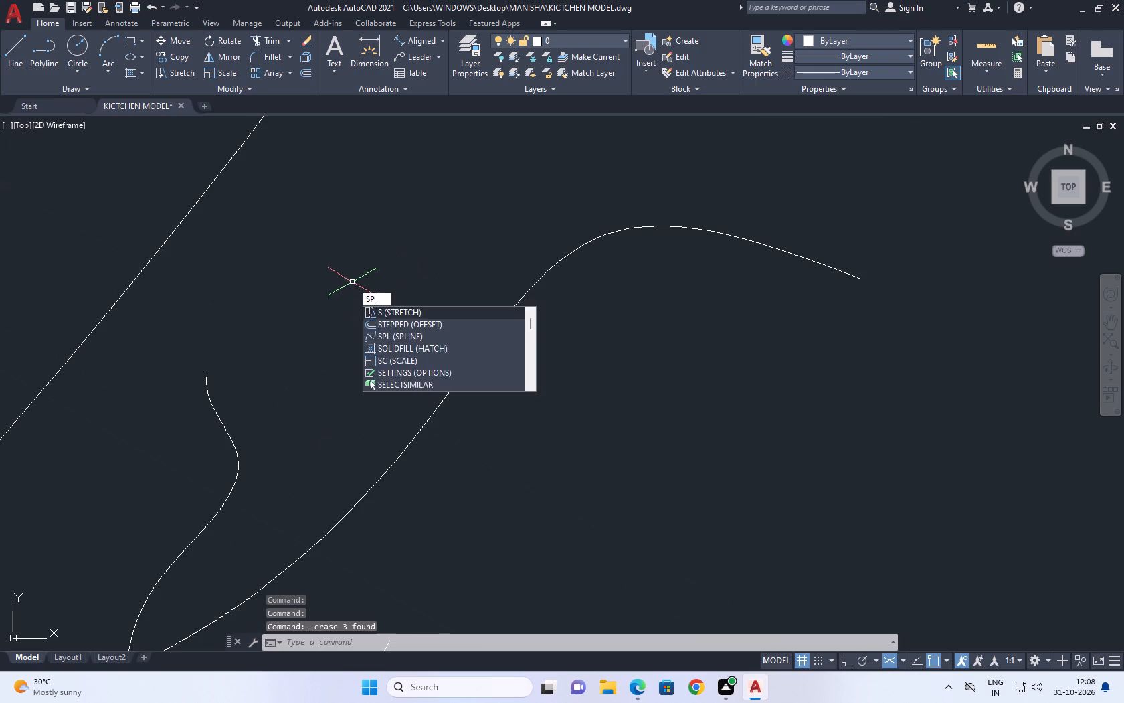
pyautogui.press('l')
pyautogui.press('space')
pyautogui.moveTo(293, 480); pyautogui.dragTo(292, 280, button='middle')
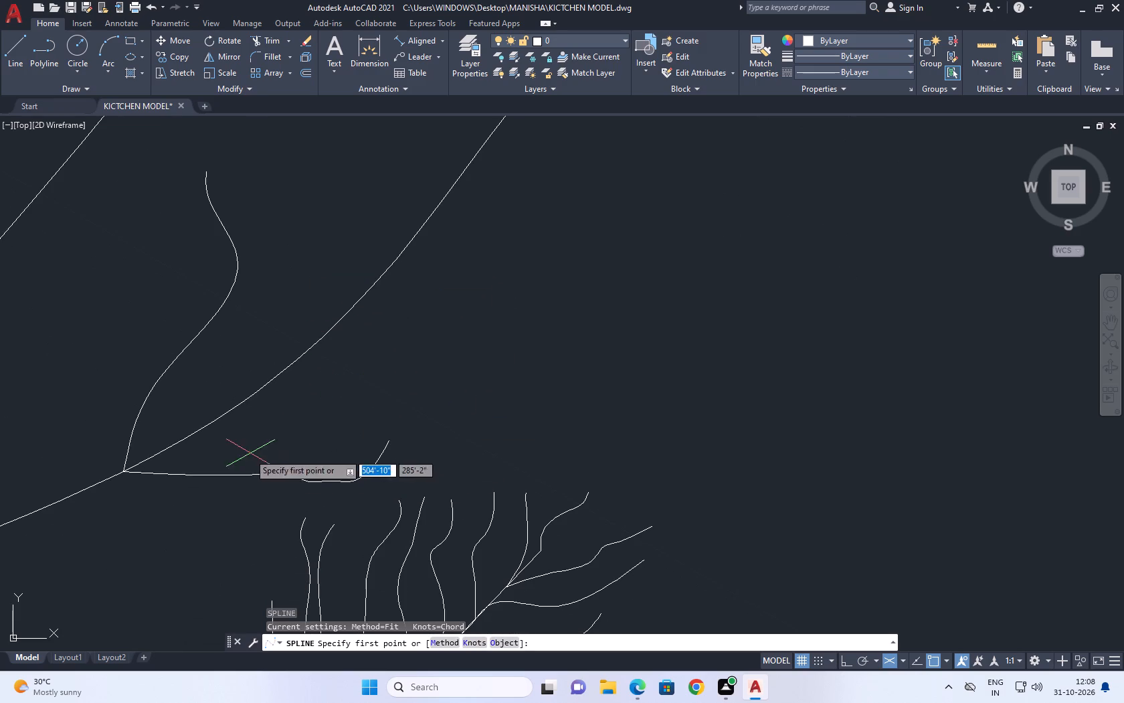
pyautogui.click(184, 434)
pyautogui.click(242, 366)
pyautogui.click(252, 346)
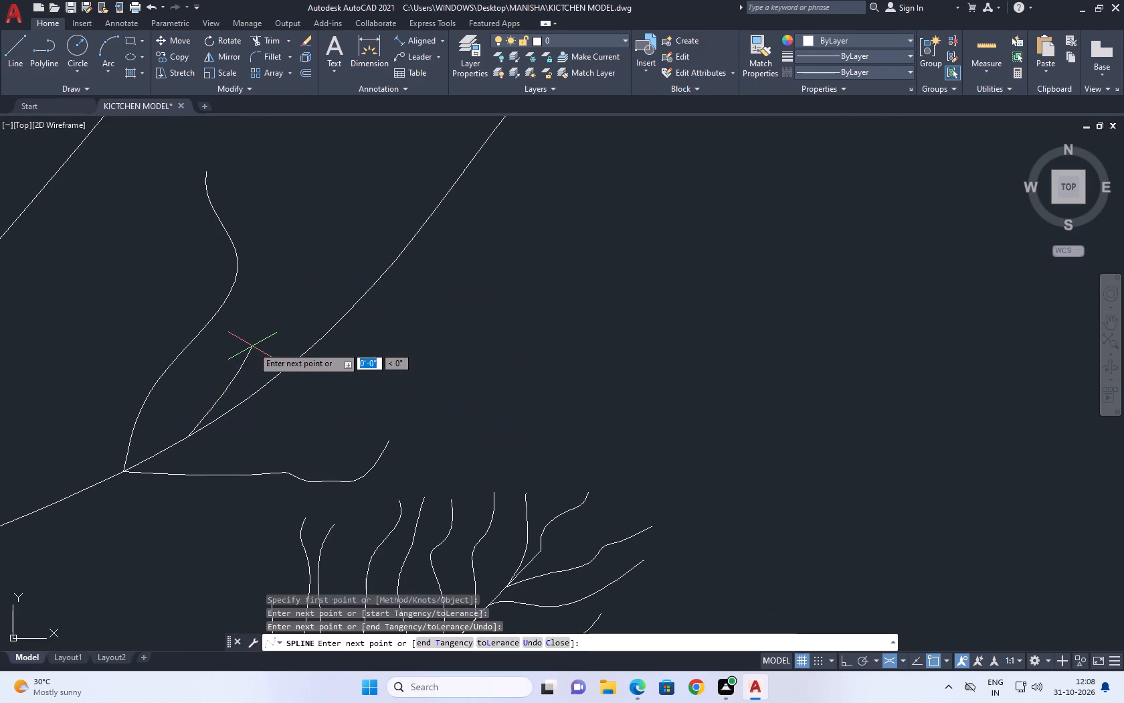
pyautogui.click(266, 329)
pyautogui.click(271, 321)
pyautogui.click(278, 289)
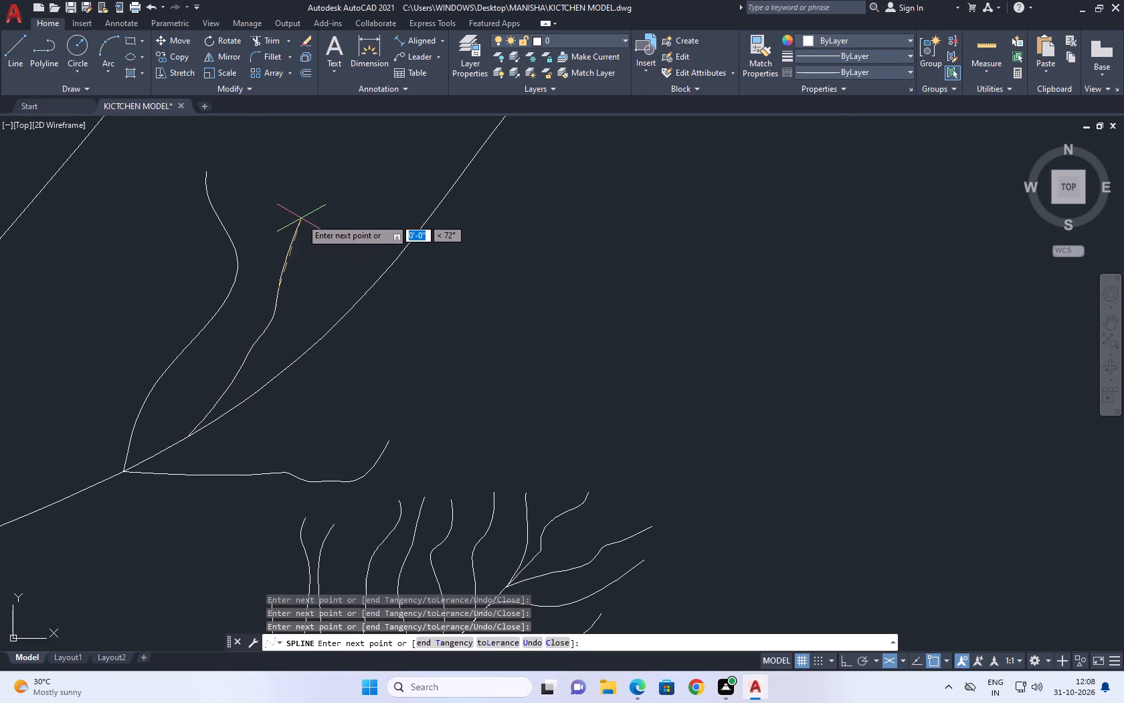
pyautogui.click(283, 234)
pyautogui.click(276, 189)
pyautogui.moveTo(298, 173); pyautogui.dragTo(302, 207, button='middle')
pyautogui.click(318, 194)
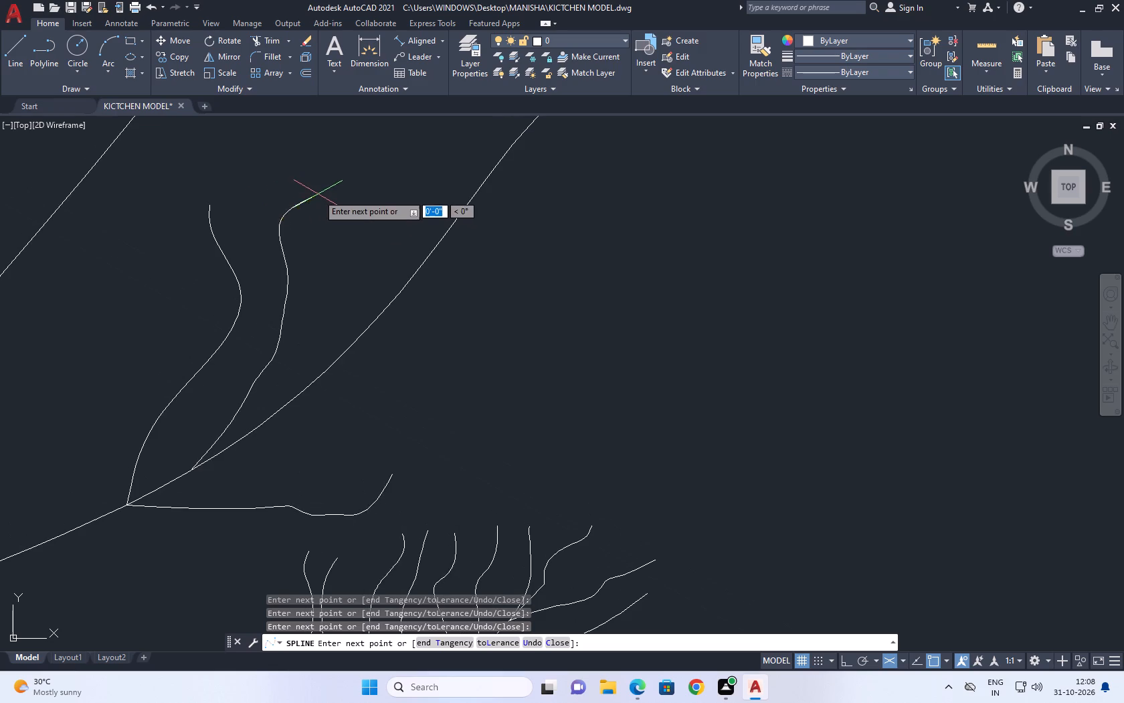
pyautogui.click(337, 171)
pyautogui.rightClick(337, 172)
pyautogui.click(367, 180)
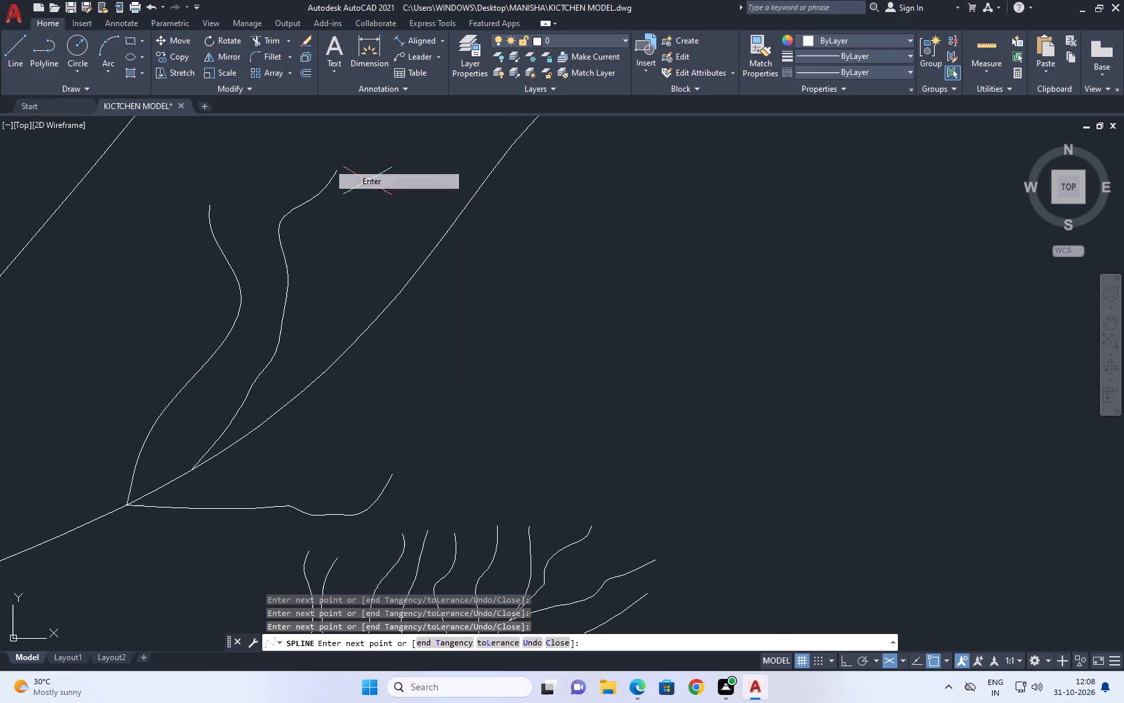
# Draw a sideways wavy fit-point spline twig on the arching stem's lower side, starting just below the new upright twig's base.
pyautogui.moveTo(341, 386); pyautogui.dragTo(341, 354, button='middle')
pyautogui.rightClick(399, 294)
pyautogui.click(476, 308)
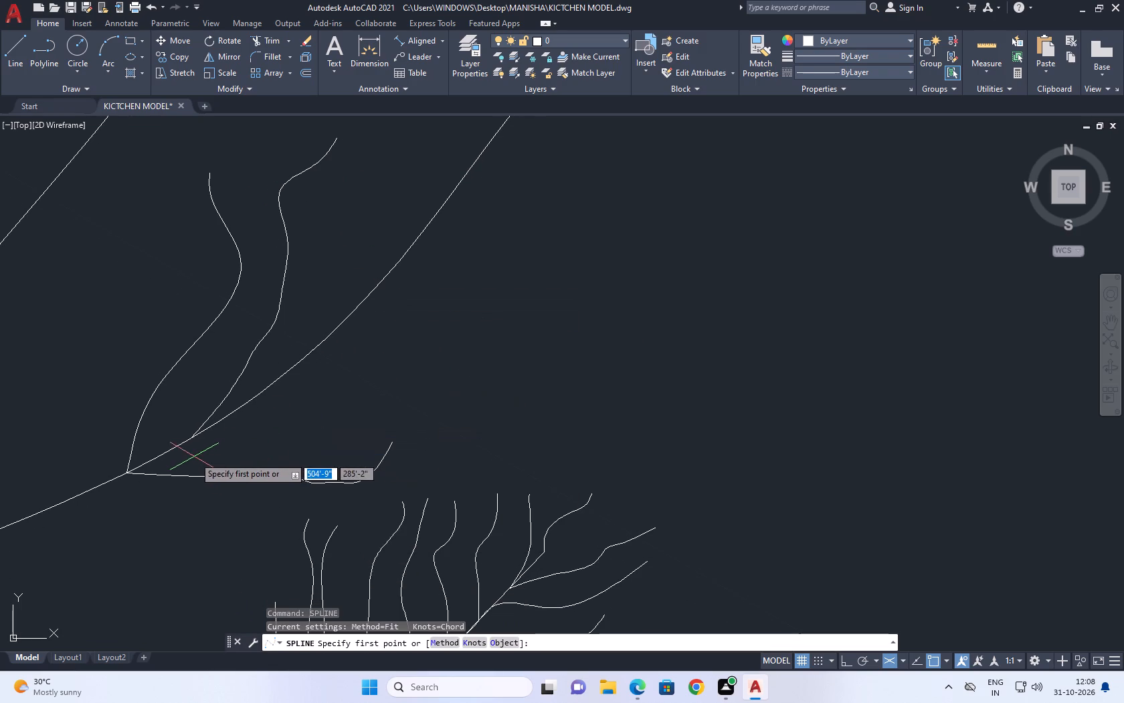
pyautogui.click(160, 450)
pyautogui.moveTo(219, 439); pyautogui.dragTo(235, 439)
pyautogui.moveTo(256, 433); pyautogui.dragTo(269, 434)
pyautogui.click(311, 437)
pyautogui.moveTo(350, 442); pyautogui.dragTo(359, 442)
pyautogui.moveTo(378, 440); pyautogui.dragTo(391, 438)
pyautogui.click(403, 434)
pyautogui.click(414, 428)
pyautogui.click(428, 422)
pyautogui.click(446, 420)
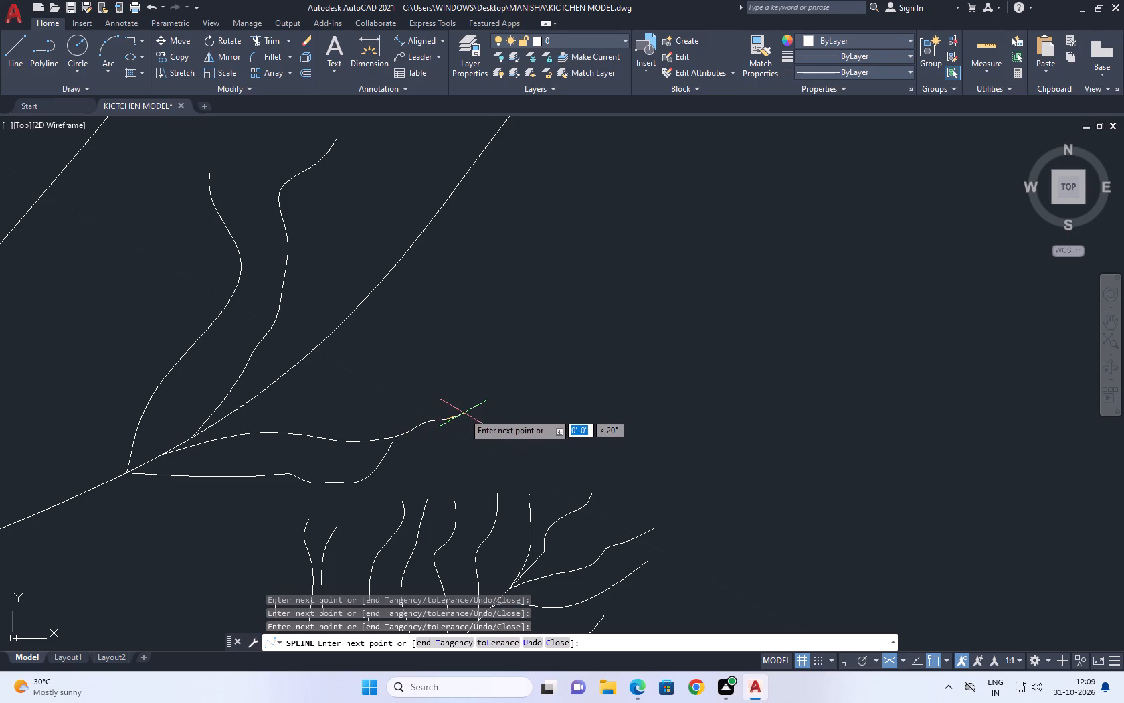
pyautogui.click(464, 413)
pyautogui.rightClick(477, 403)
pyautogui.click(496, 406)
# Draw a shorter upright fit-point spline twig on the arching stem's upper side, outward of the tall wavy one.
pyautogui.rightClick(473, 396)
pyautogui.click(504, 399)
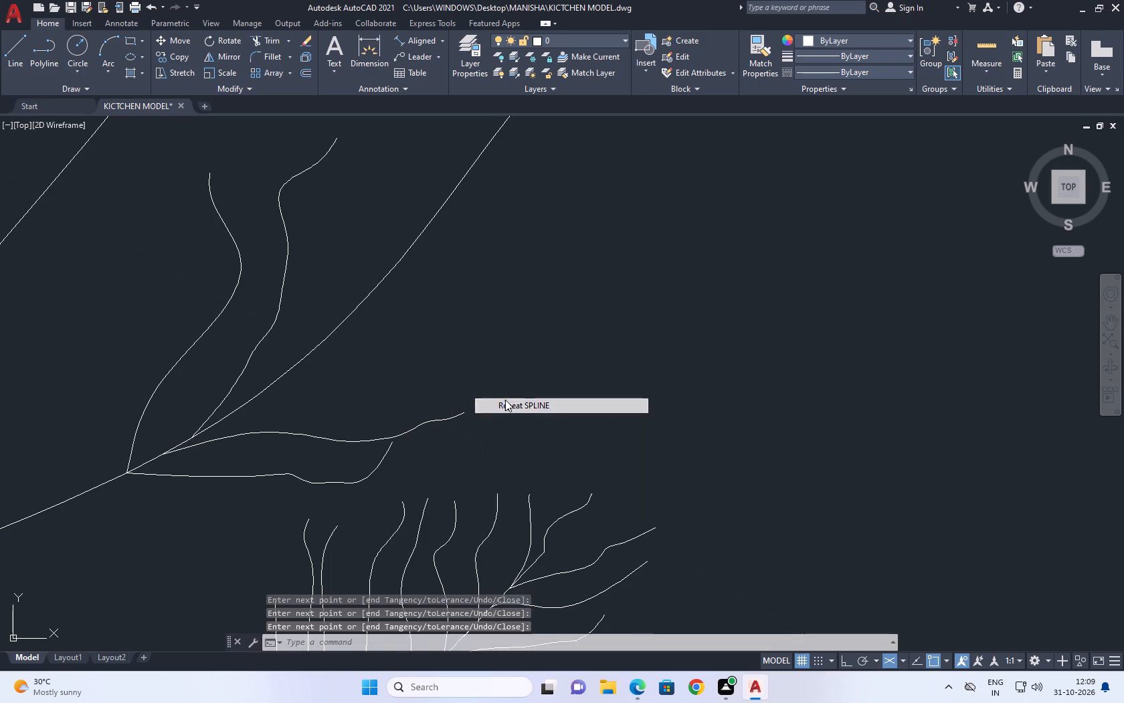
pyautogui.moveTo(264, 390); pyautogui.dragTo(286, 392)
pyautogui.click(292, 366)
pyautogui.click(298, 349)
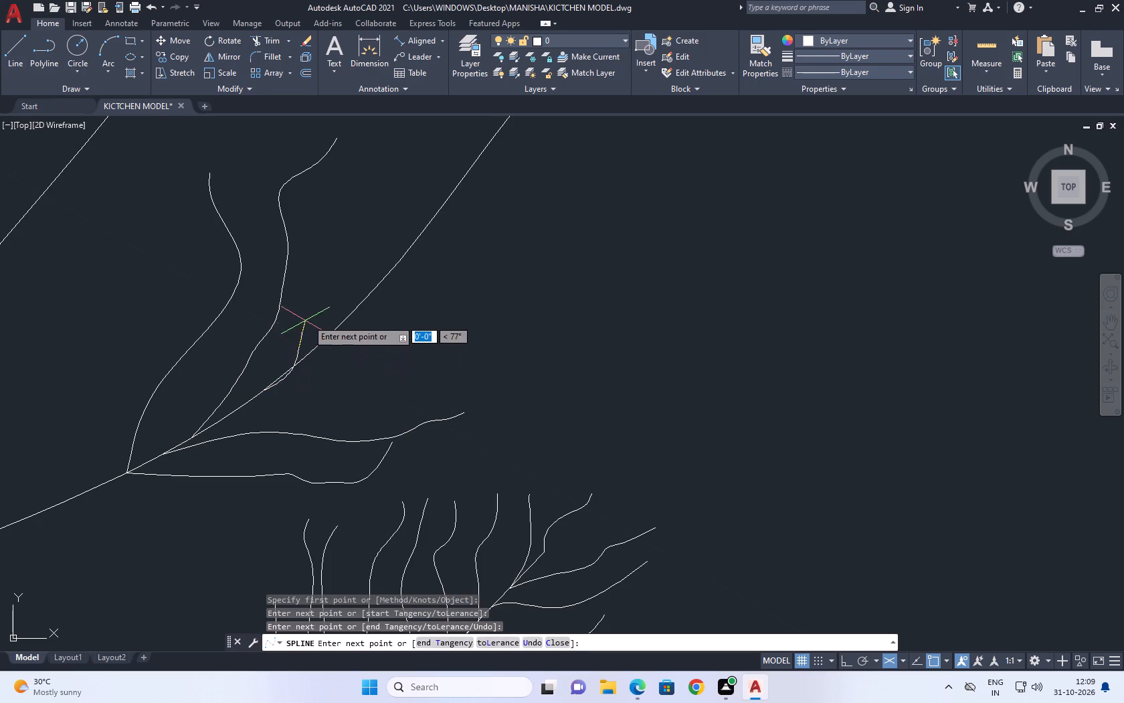
pyautogui.moveTo(317, 339); pyautogui.dragTo(336, 400, button='middle')
pyautogui.click(339, 345)
pyautogui.click(339, 320)
pyautogui.click(342, 304)
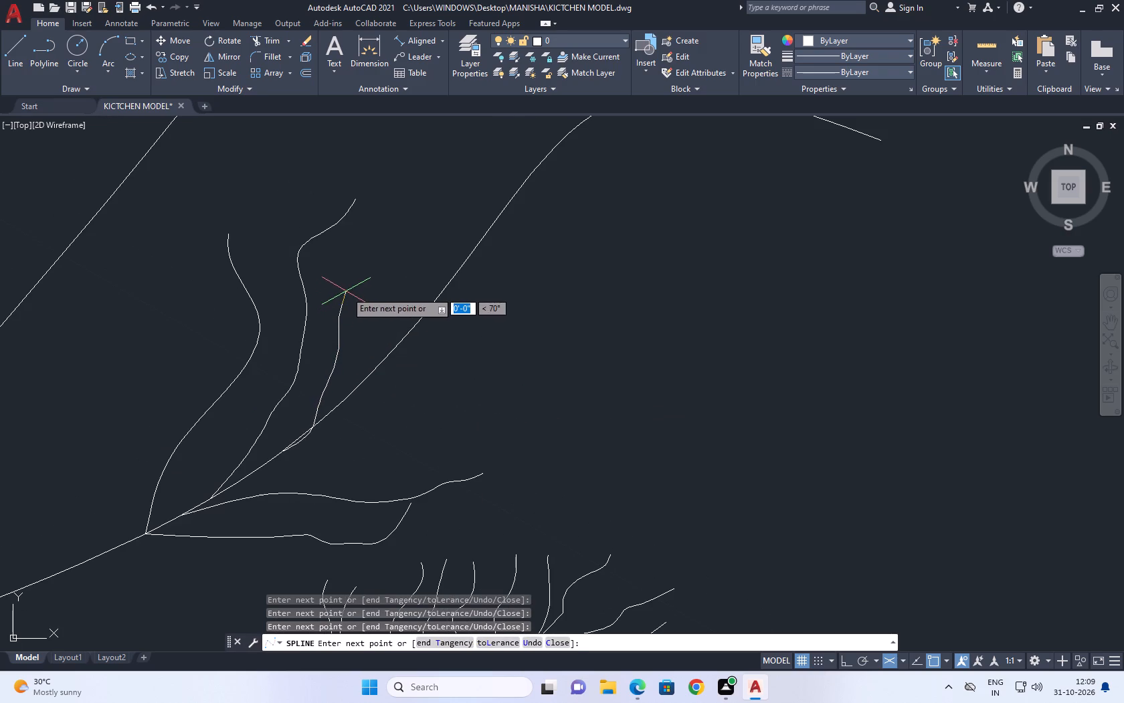
pyautogui.click(346, 290)
pyautogui.click(350, 280)
pyautogui.rightClick(351, 279)
pyautogui.click(391, 287)
# Draw a sideways fit-point spline twig with a short upturned tip on the stem's lower side, starting outward of the shorter upright twig.
pyautogui.rightClick(387, 358)
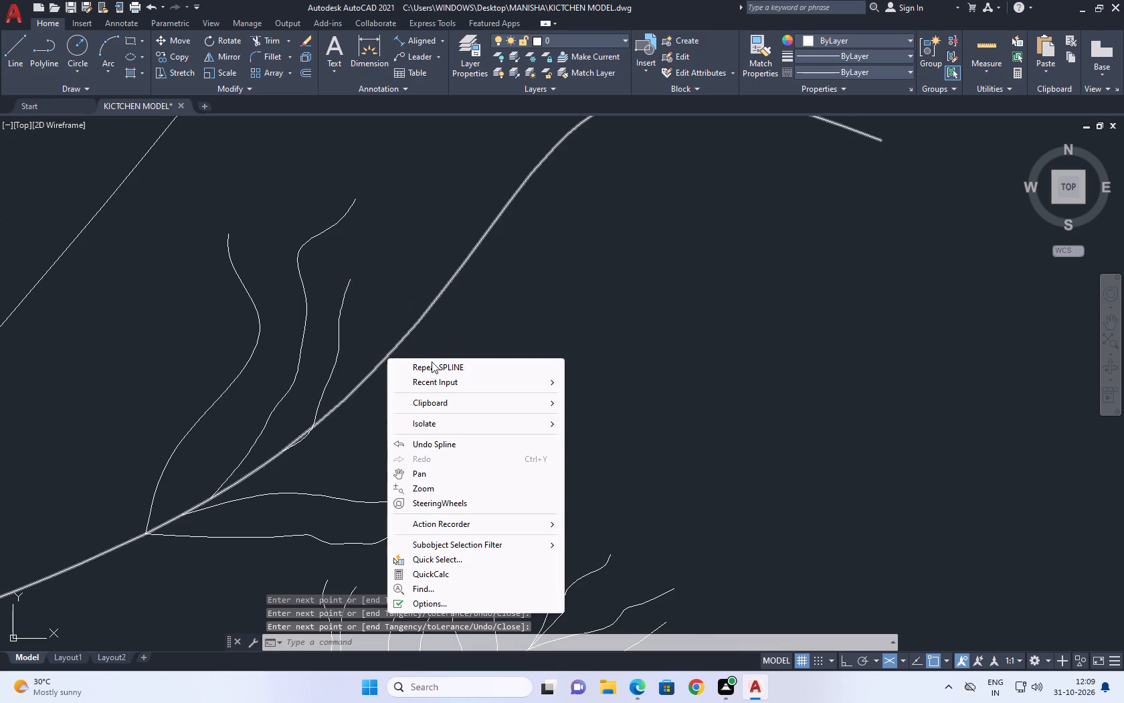
pyautogui.click(432, 366)
pyautogui.click(344, 406)
pyautogui.moveTo(364, 394); pyautogui.dragTo(387, 397)
pyautogui.moveTo(393, 397); pyautogui.dragTo(413, 397)
pyautogui.moveTo(418, 394); pyautogui.dragTo(419, 394)
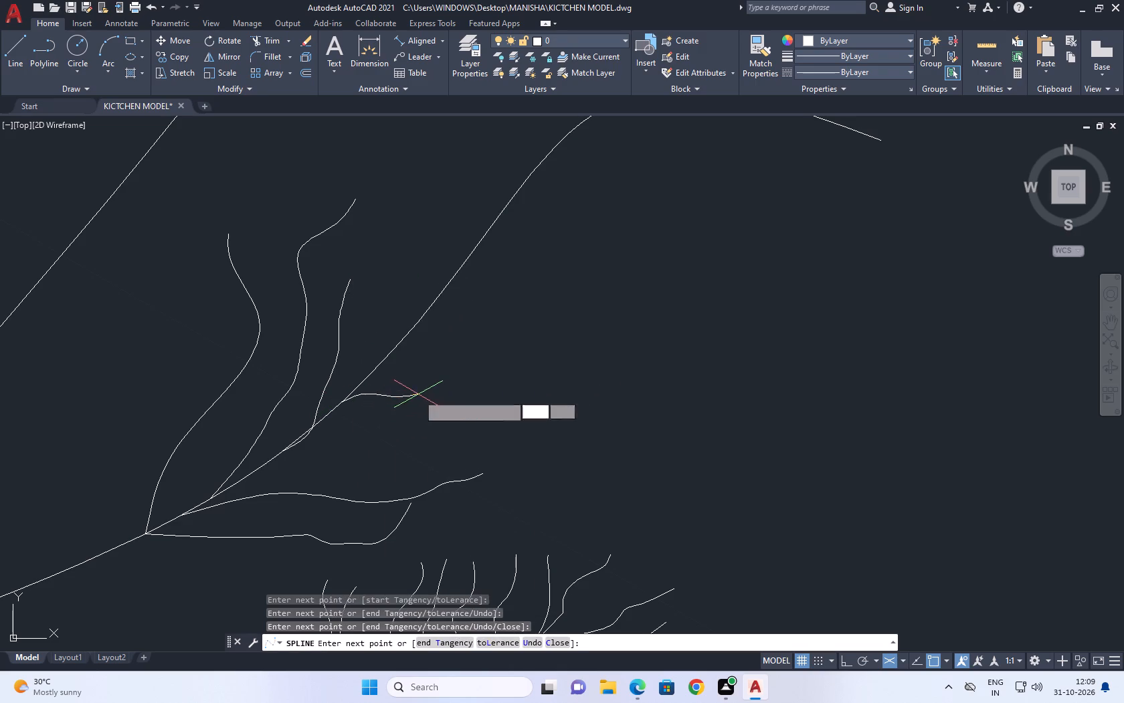
pyautogui.moveTo(419, 394); pyautogui.dragTo(431, 394)
pyautogui.moveTo(439, 392); pyautogui.dragTo(452, 389)
pyautogui.click(471, 386)
pyautogui.click(488, 382)
pyautogui.doubleClick(504, 379)
pyautogui.click(508, 374)
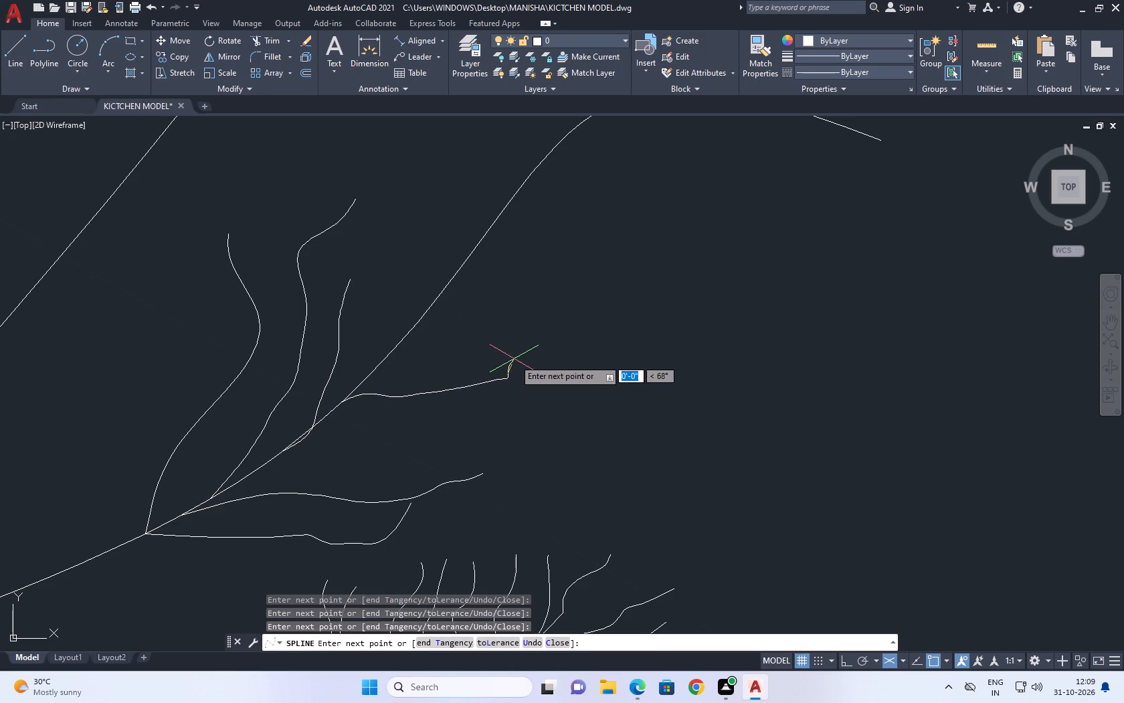
pyautogui.click(514, 359)
pyautogui.rightClick(512, 358)
pyautogui.click(527, 363)
# Draw a long wavy sideways fit-point spline twig with a raised, hooked tip between the two newest sideways twigs on the stem's lower side.
pyautogui.rightClick(498, 378)
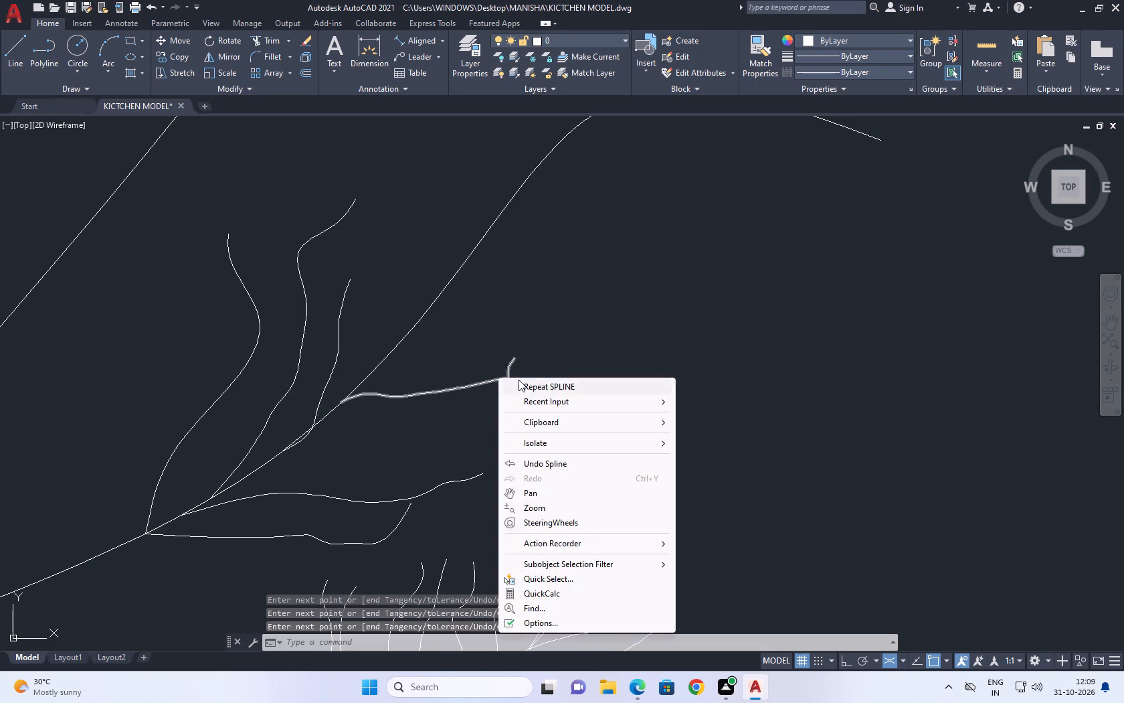
pyautogui.click(519, 380)
pyautogui.click(264, 464)
pyautogui.moveTo(335, 456); pyautogui.dragTo(345, 455)
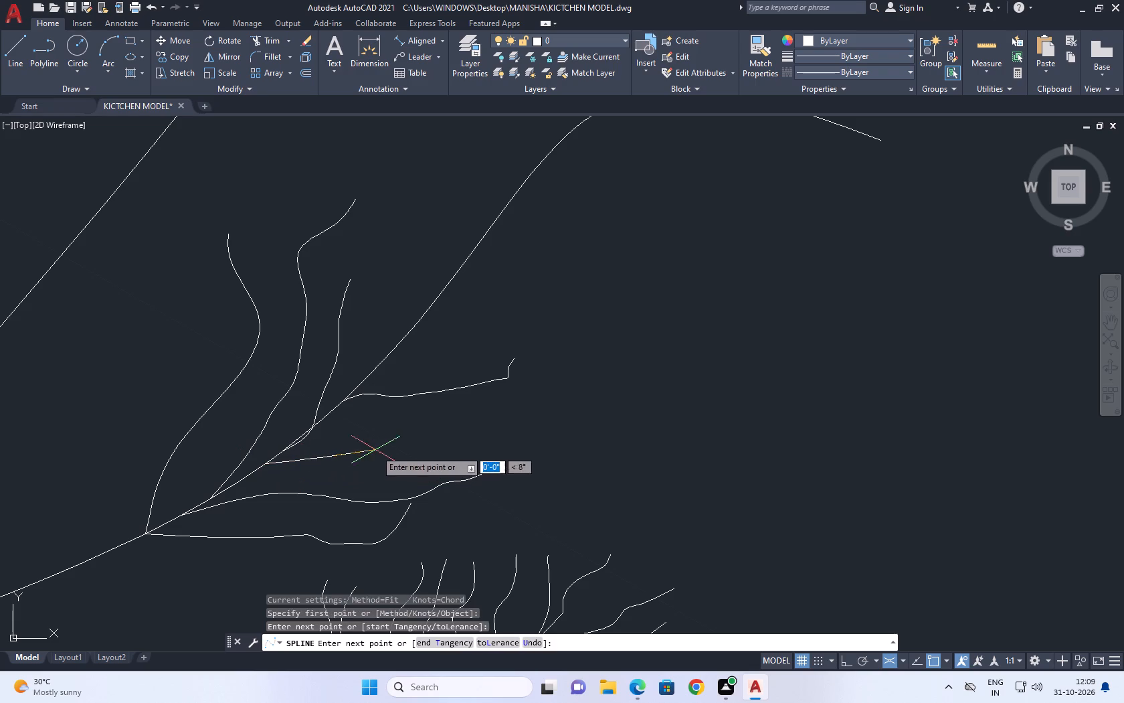
pyautogui.click(408, 447)
pyautogui.moveTo(419, 445); pyautogui.dragTo(426, 446)
pyautogui.moveTo(433, 446); pyautogui.dragTo(444, 447)
pyautogui.moveTo(448, 447); pyautogui.dragTo(455, 447)
pyautogui.moveTo(480, 442); pyautogui.dragTo(487, 442)
pyautogui.moveTo(490, 442); pyautogui.dragTo(507, 448)
pyautogui.moveTo(514, 451); pyautogui.dragTo(528, 455)
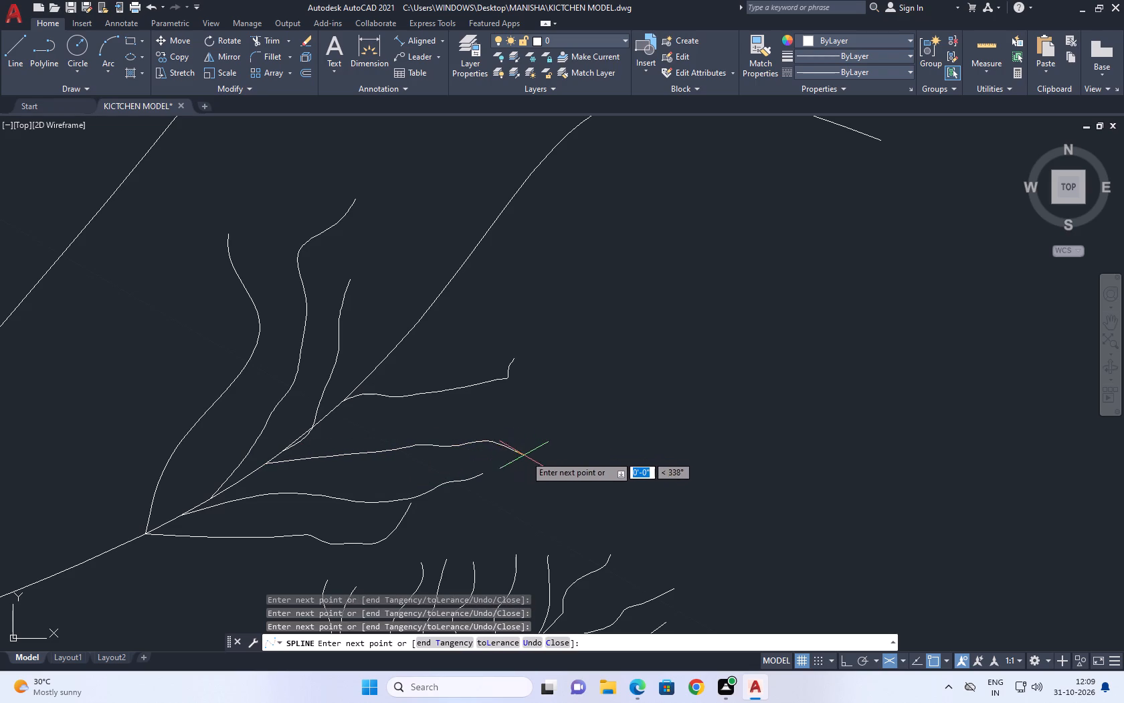
pyautogui.moveTo(528, 455); pyautogui.dragTo(535, 455)
pyautogui.moveTo(542, 451); pyautogui.dragTo(559, 439)
pyautogui.moveTo(559, 437); pyautogui.dragTo(563, 431)
pyautogui.click(569, 420)
pyautogui.click(581, 423)
pyautogui.rightClick(591, 418)
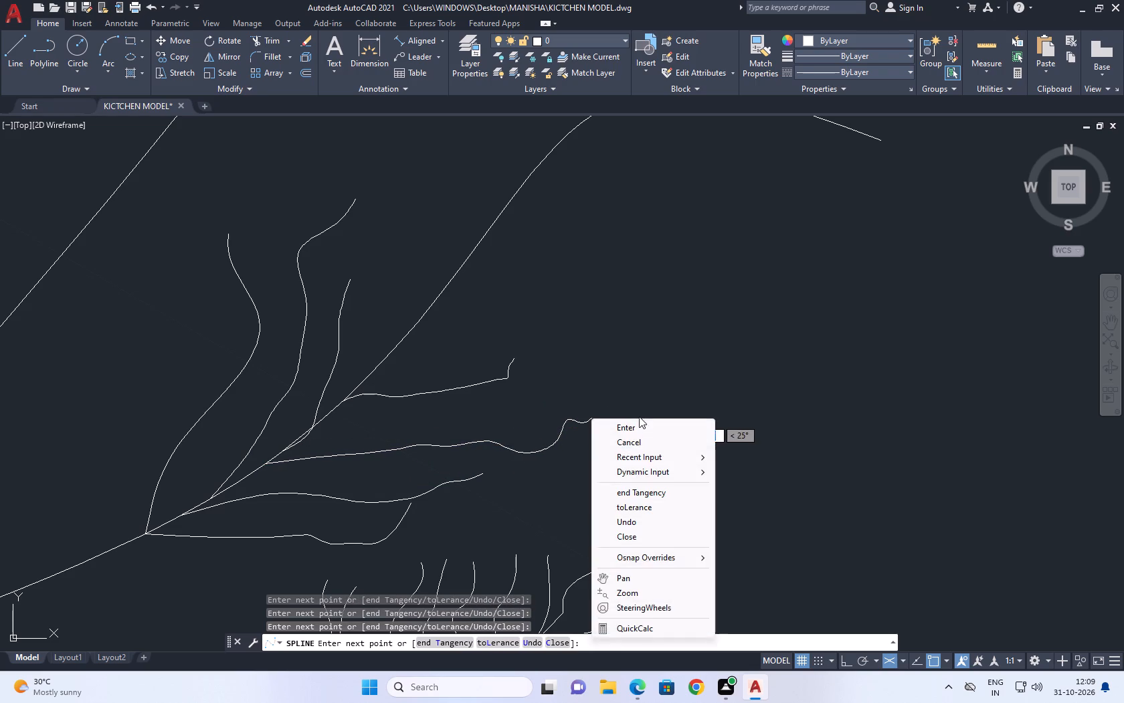
pyautogui.click(642, 422)
pyautogui.moveTo(565, 447); pyautogui.dragTo(547, 437)
pyautogui.click(539, 431)
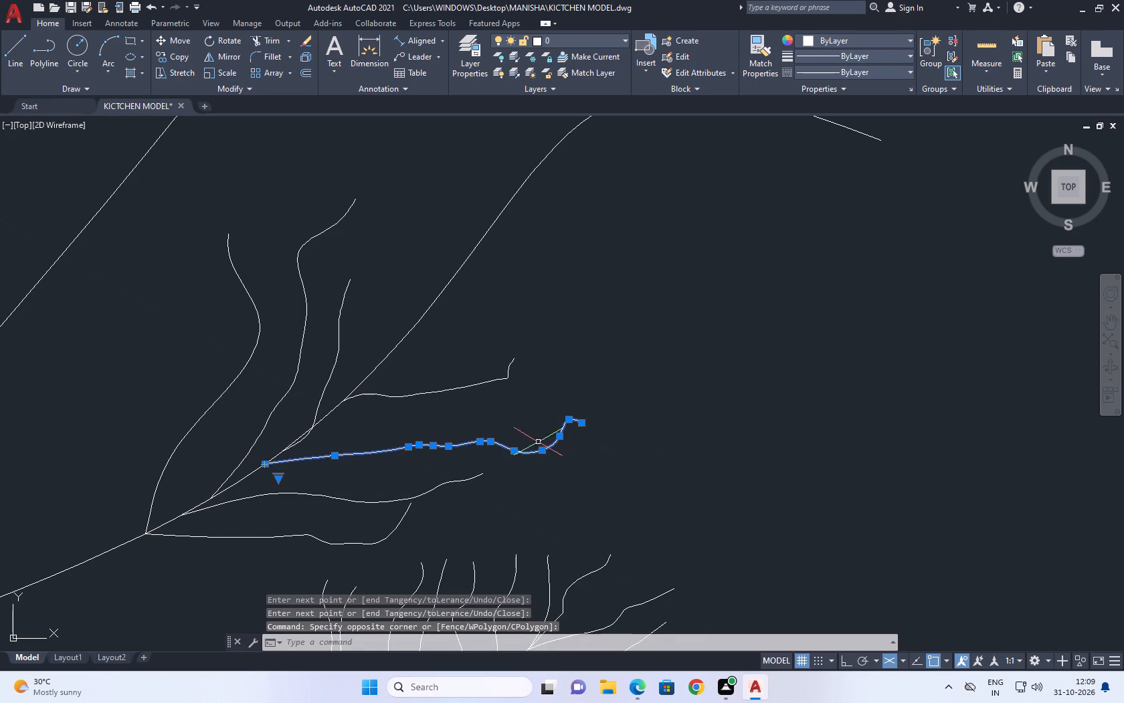
# Draw a long upright fit-point spline twig curving outward at its tip, starting on the arching stem beyond the upturned sideways twig.
pyautogui.rightClick(533, 380)
pyautogui.moveTo(328, 377); pyautogui.dragTo(255, 483, button='middle')
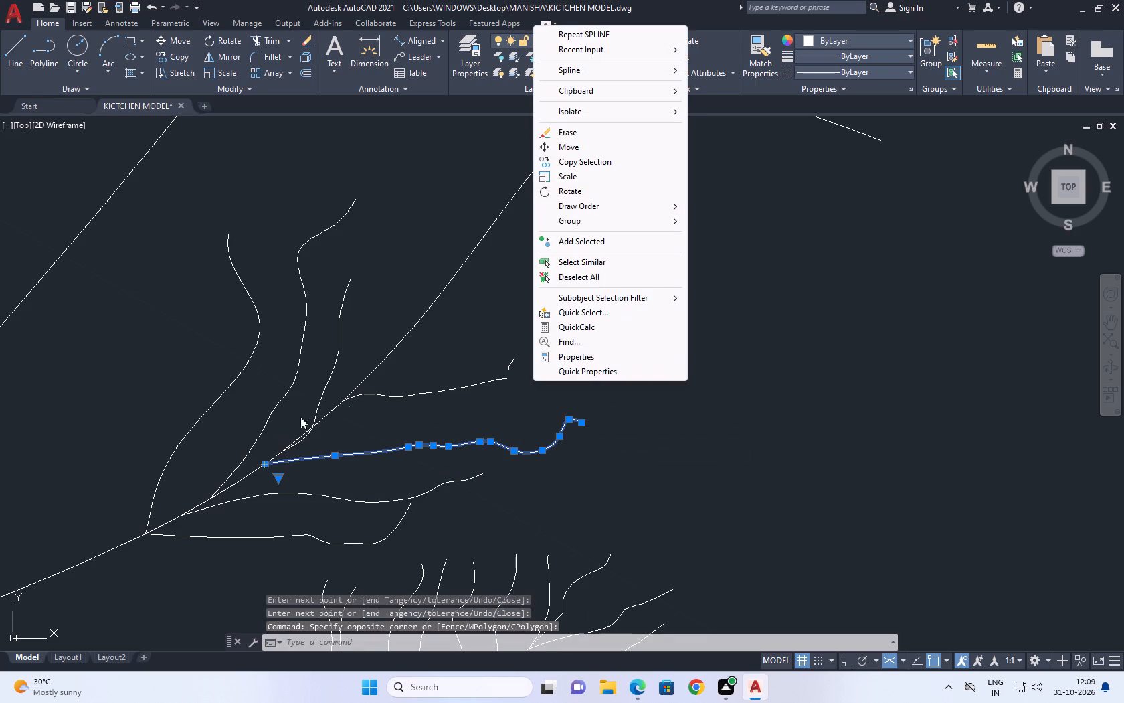
pyautogui.moveTo(373, 403); pyautogui.dragTo(205, 530, button='middle')
pyautogui.click(614, 34)
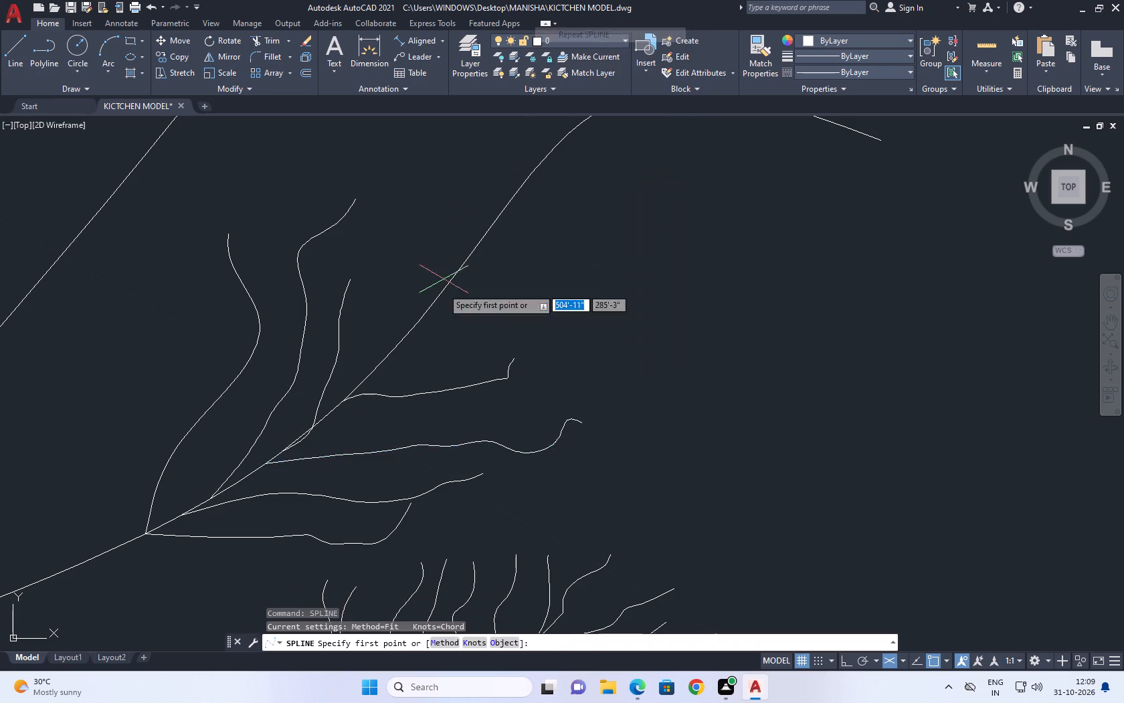
pyautogui.moveTo(447, 334); pyautogui.dragTo(337, 412, button='middle')
pyautogui.click(262, 440)
pyautogui.click(288, 390)
pyautogui.moveTo(299, 337); pyautogui.dragTo(299, 331)
pyautogui.click(303, 301)
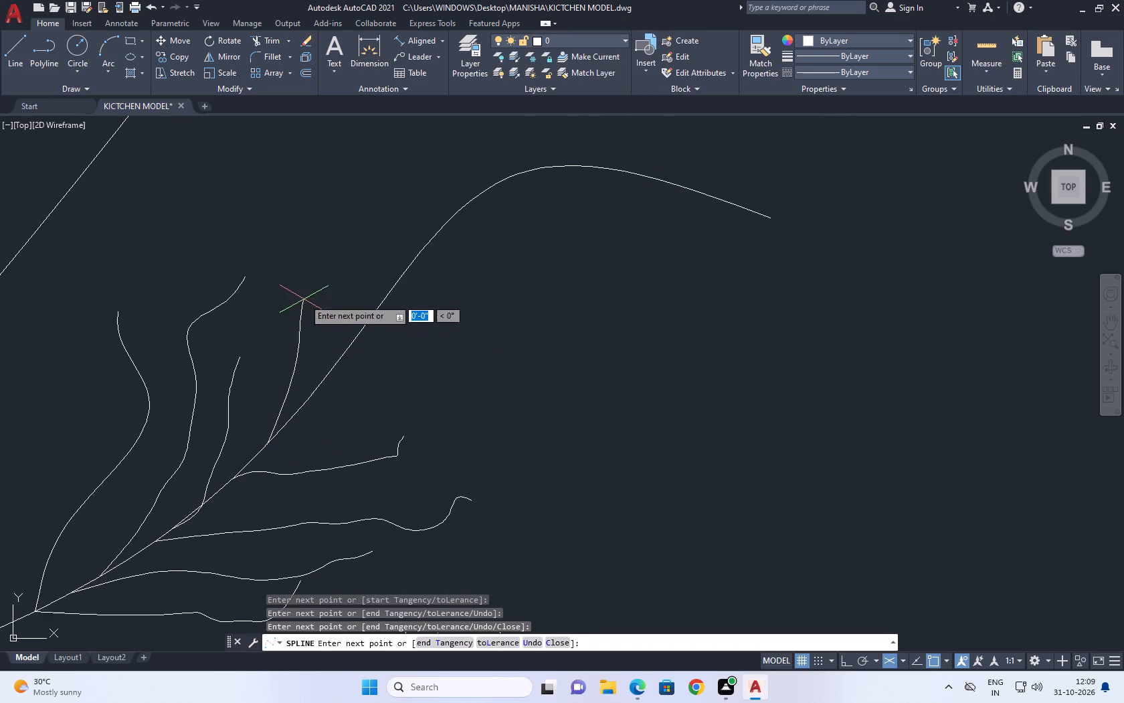
pyautogui.click(316, 272)
pyautogui.click(325, 244)
pyautogui.click(363, 185)
pyautogui.moveTo(405, 194); pyautogui.dragTo(359, 226, button='middle')
pyautogui.click(357, 196)
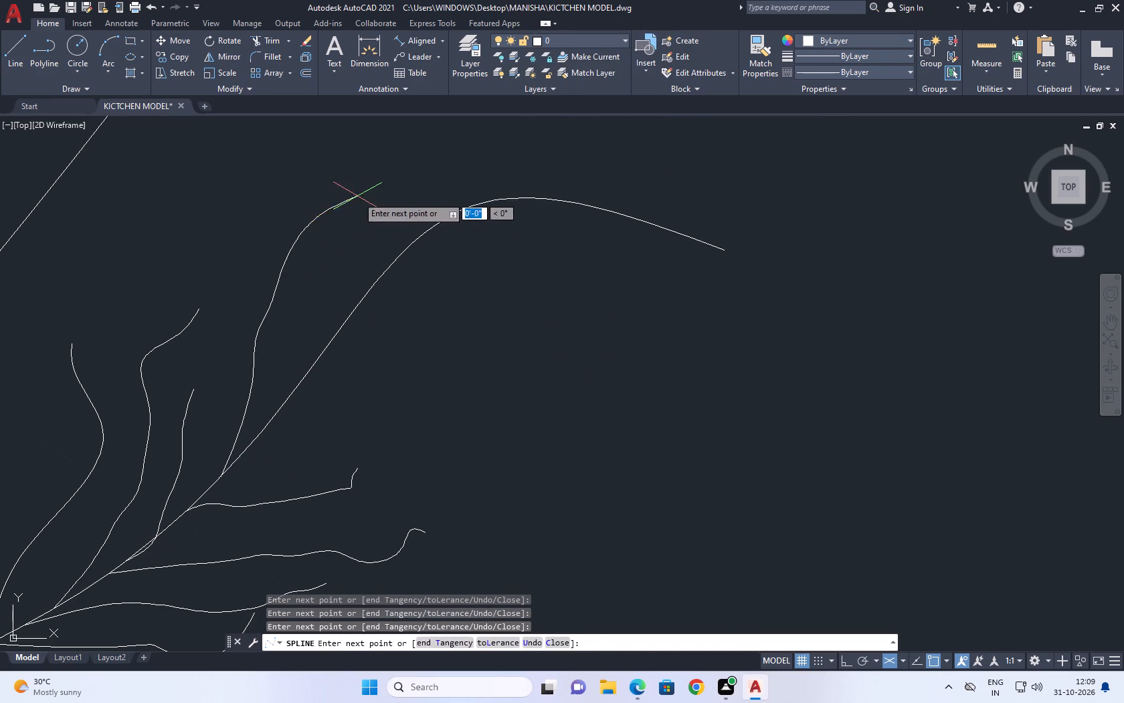
pyautogui.rightClick(355, 194)
pyautogui.click(420, 206)
# Draw a sideways wavy fit-point spline twig on the stem's lower side, starting just beyond the long upright twig's base.
pyautogui.rightClick(409, 224)
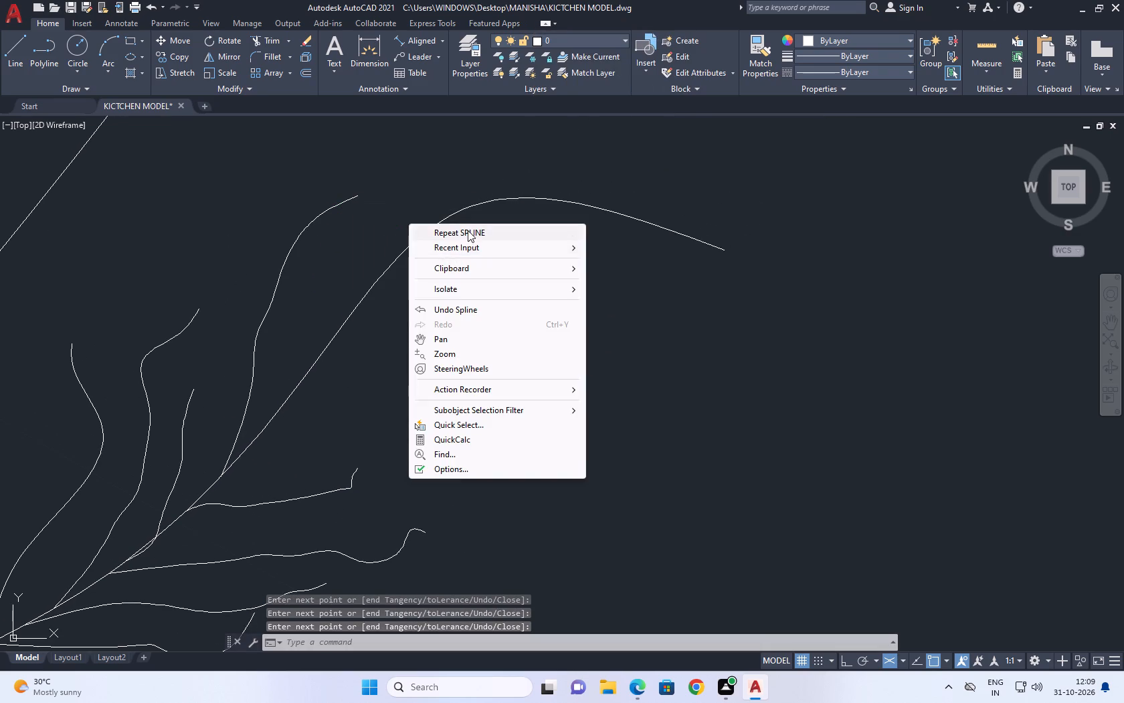
pyautogui.click(468, 230)
pyautogui.click(243, 449)
pyautogui.click(293, 422)
pyautogui.moveTo(320, 412); pyautogui.dragTo(341, 416)
pyautogui.moveTo(380, 416); pyautogui.dragTo(389, 418)
pyautogui.moveTo(408, 417); pyautogui.dragTo(423, 415)
pyautogui.click(442, 412)
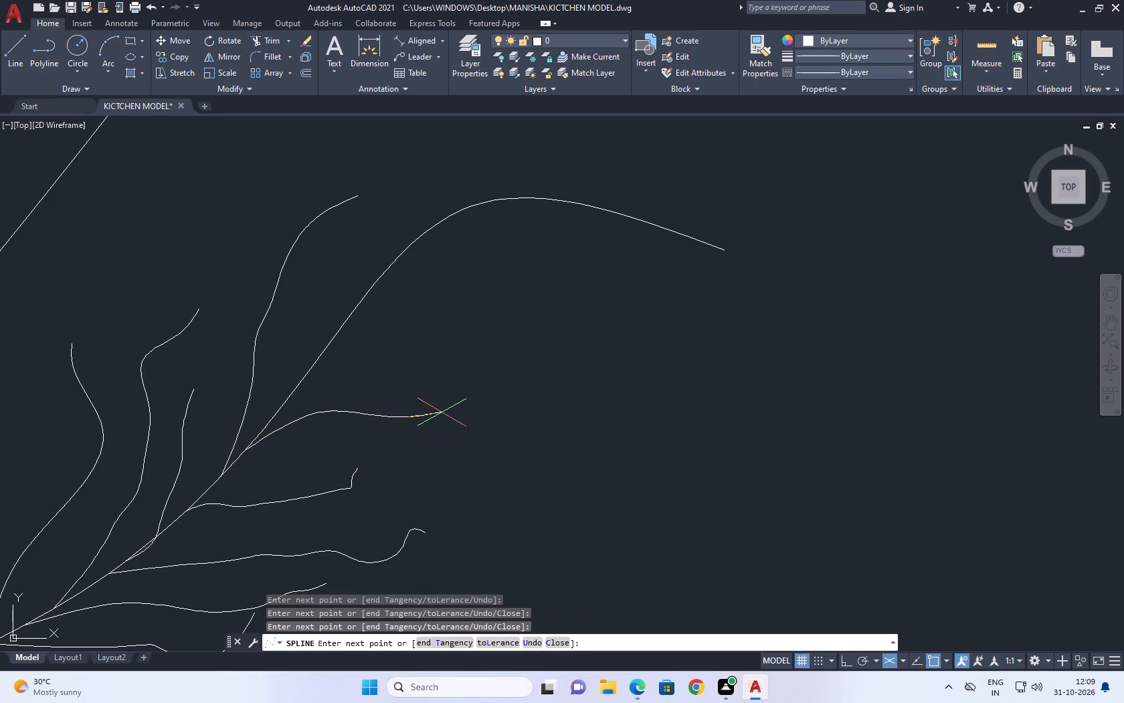
pyautogui.click(452, 411)
pyautogui.click(466, 403)
pyautogui.click(474, 400)
pyautogui.click(491, 398)
pyautogui.rightClick(503, 384)
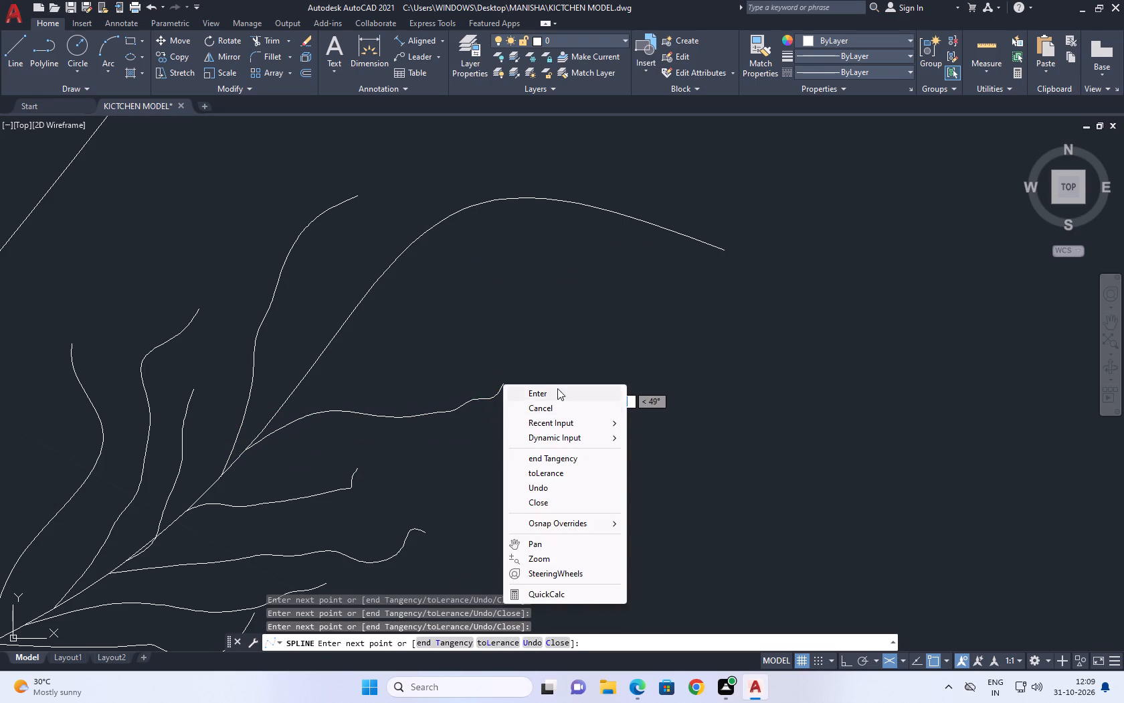
pyautogui.click(557, 388)
# Draw an upright fit-point spline twig farther along the stem's upper side, with its tip curling over above the stem's arch.
pyautogui.rightClick(472, 362)
pyautogui.click(525, 370)
pyautogui.moveTo(312, 361); pyautogui.dragTo(314, 354)
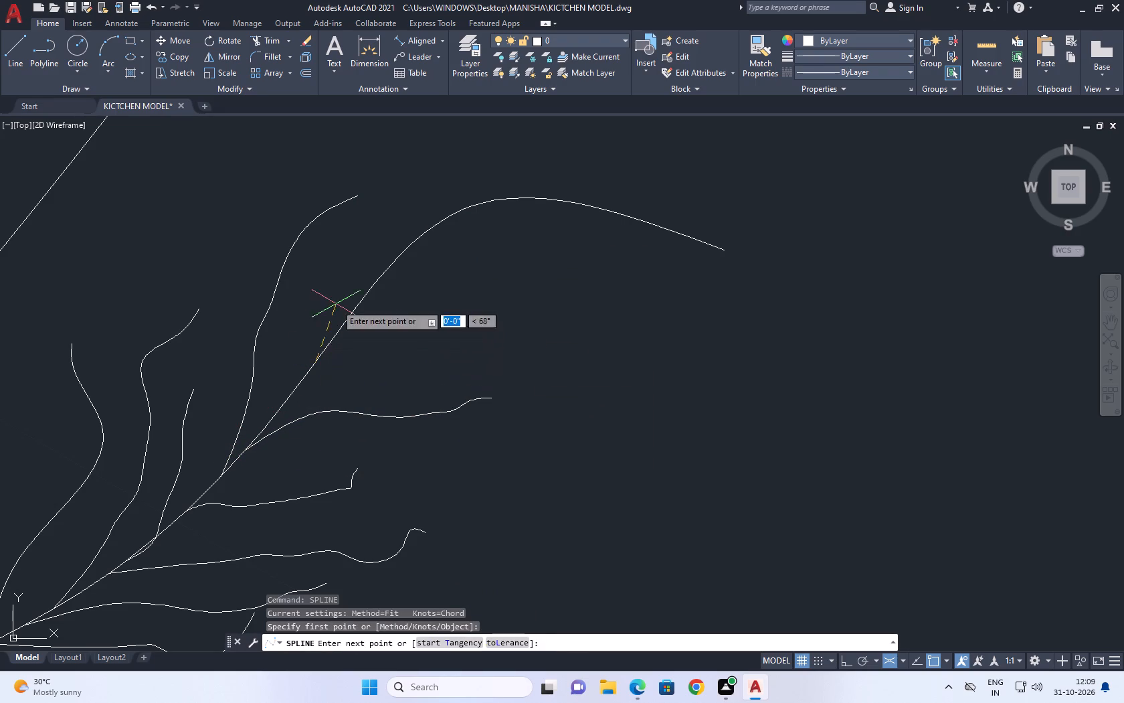
pyautogui.click(343, 258)
pyautogui.click(346, 246)
pyautogui.moveTo(359, 238); pyautogui.dragTo(294, 343, button='middle')
pyautogui.moveTo(314, 317); pyautogui.dragTo(327, 307)
pyautogui.moveTo(338, 290); pyautogui.dragTo(340, 284)
pyautogui.click(343, 277)
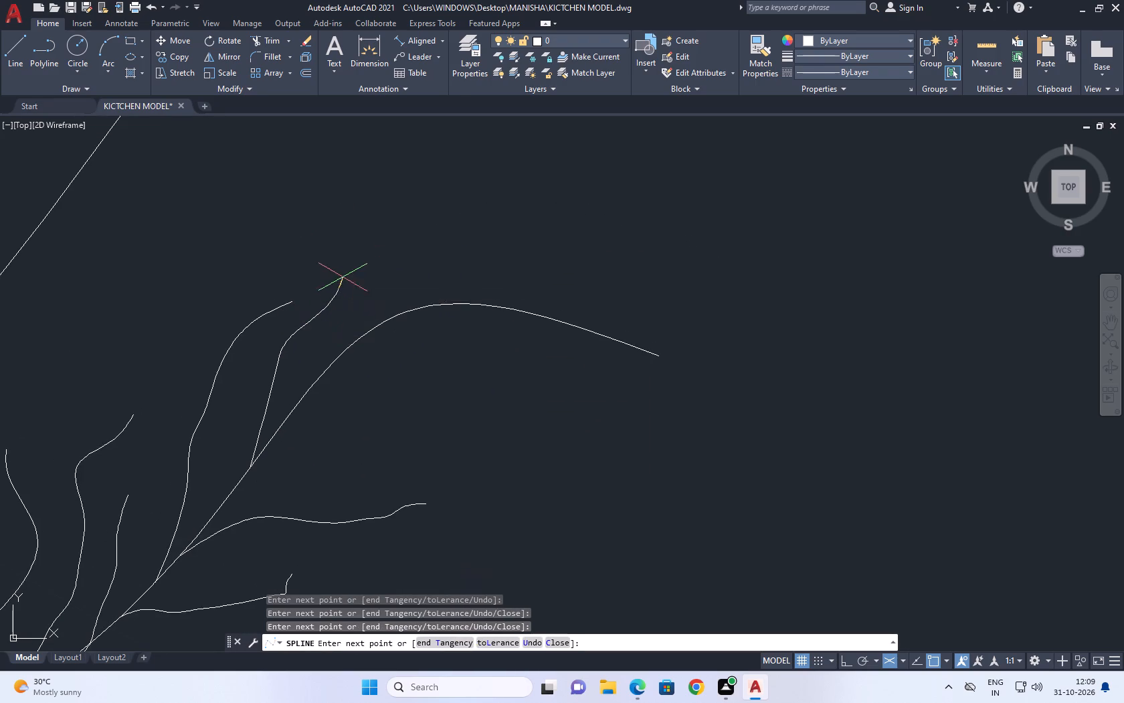
pyautogui.click(345, 272)
pyautogui.click(390, 277)
pyautogui.rightClick(399, 287)
pyautogui.click(423, 295)
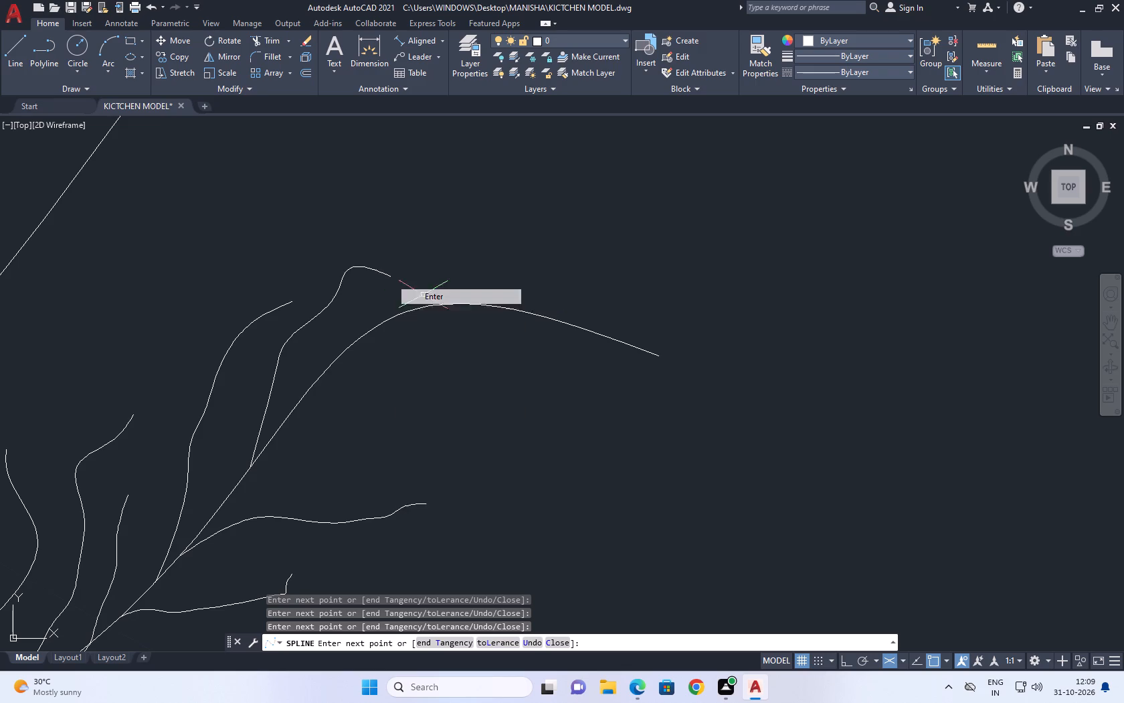
# Draw a sideways fit-point spline twig with a drooping tip on the arching stem's lower side, just below the newest curled upright twig's base.
pyautogui.rightClick(416, 319)
pyautogui.click(470, 326)
pyautogui.click(234, 490)
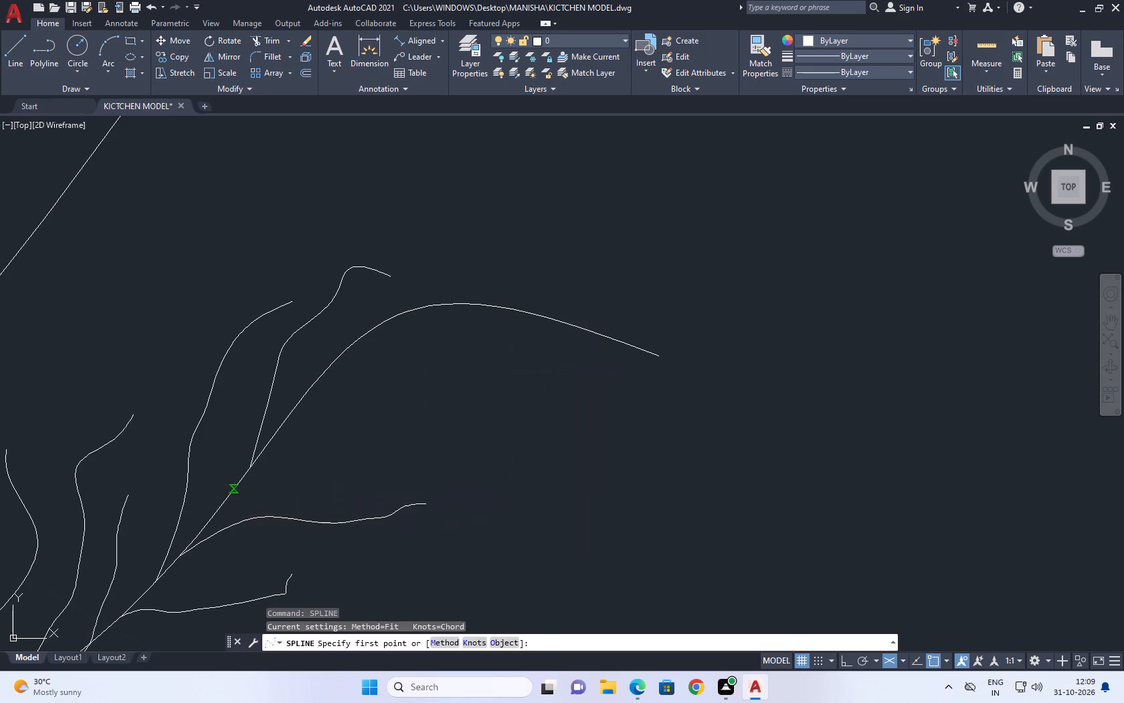
pyautogui.moveTo(298, 468); pyautogui.dragTo(305, 460)
pyautogui.click(342, 443)
pyautogui.moveTo(371, 443); pyautogui.dragTo(380, 443)
pyautogui.moveTo(418, 443); pyautogui.dragTo(425, 445)
pyautogui.moveTo(440, 450); pyautogui.dragTo(448, 453)
pyautogui.click(452, 454)
pyautogui.rightClick(465, 446)
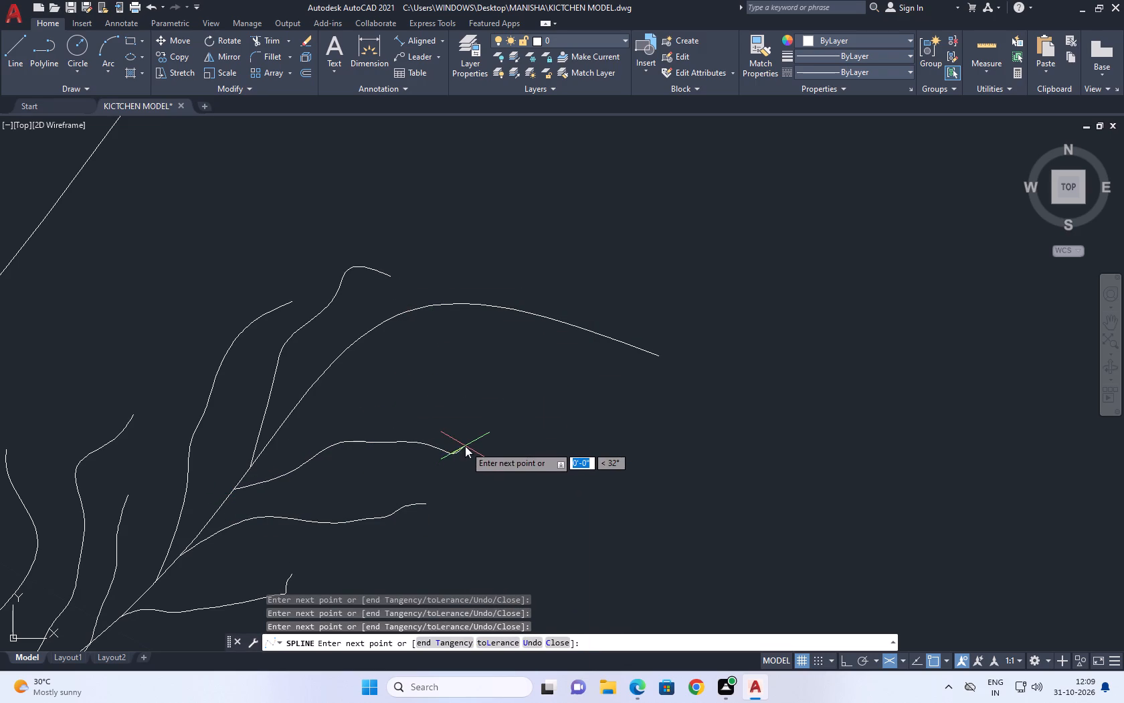
pyautogui.click(521, 457)
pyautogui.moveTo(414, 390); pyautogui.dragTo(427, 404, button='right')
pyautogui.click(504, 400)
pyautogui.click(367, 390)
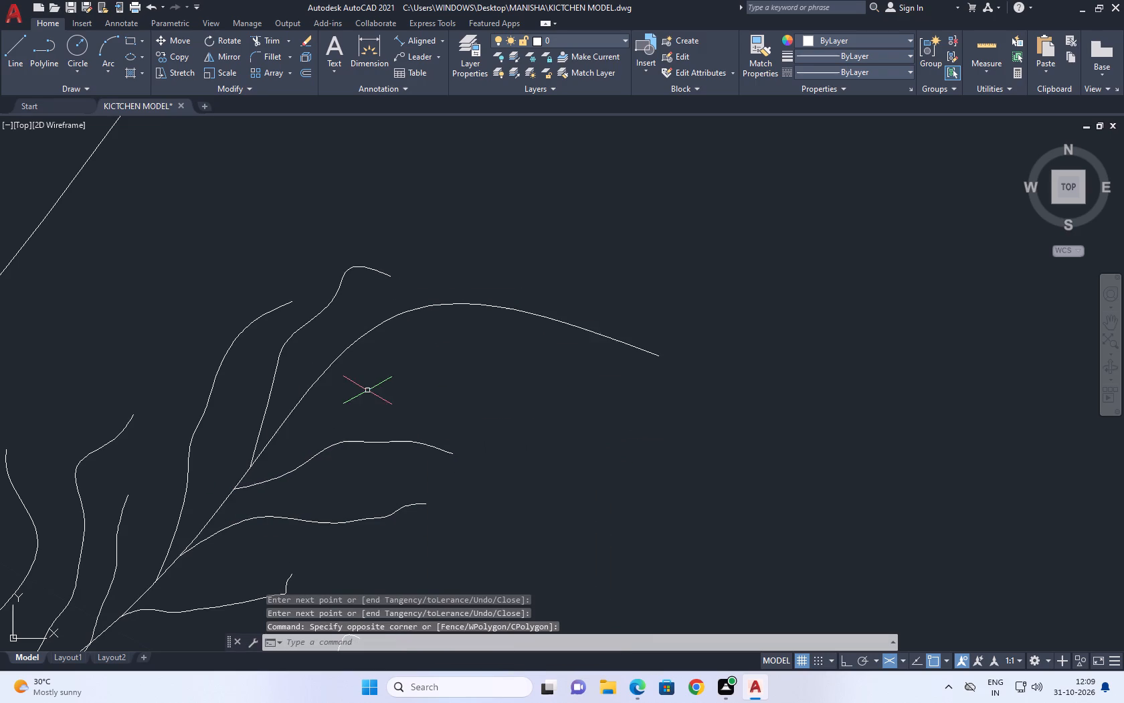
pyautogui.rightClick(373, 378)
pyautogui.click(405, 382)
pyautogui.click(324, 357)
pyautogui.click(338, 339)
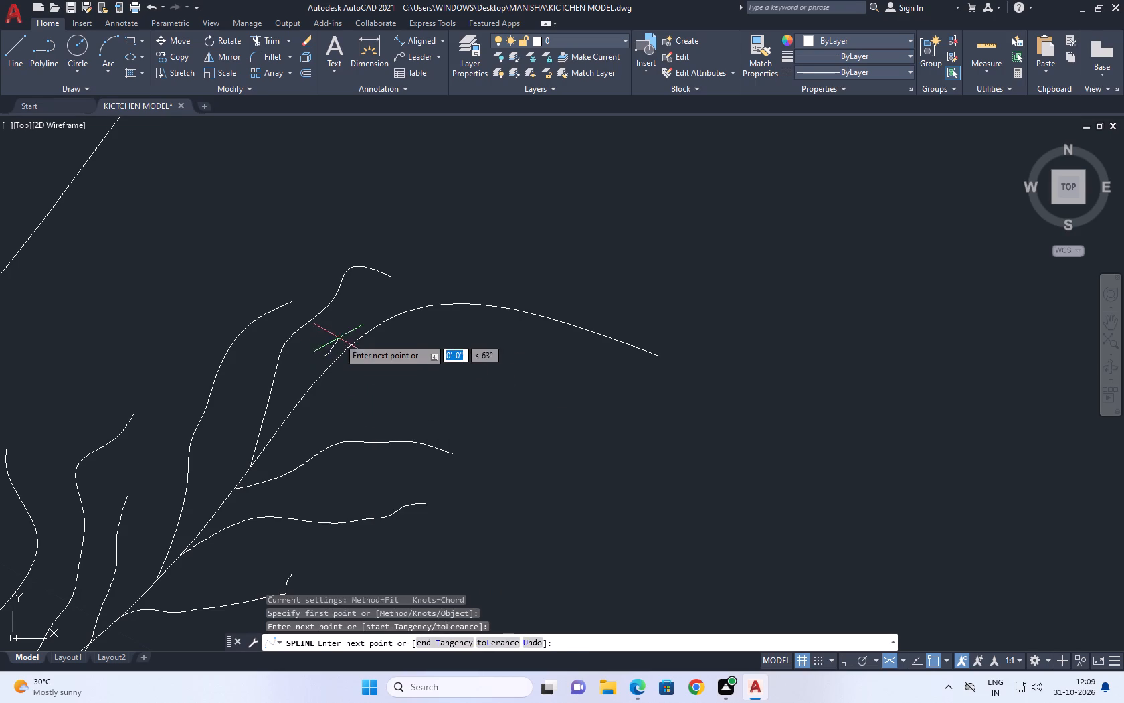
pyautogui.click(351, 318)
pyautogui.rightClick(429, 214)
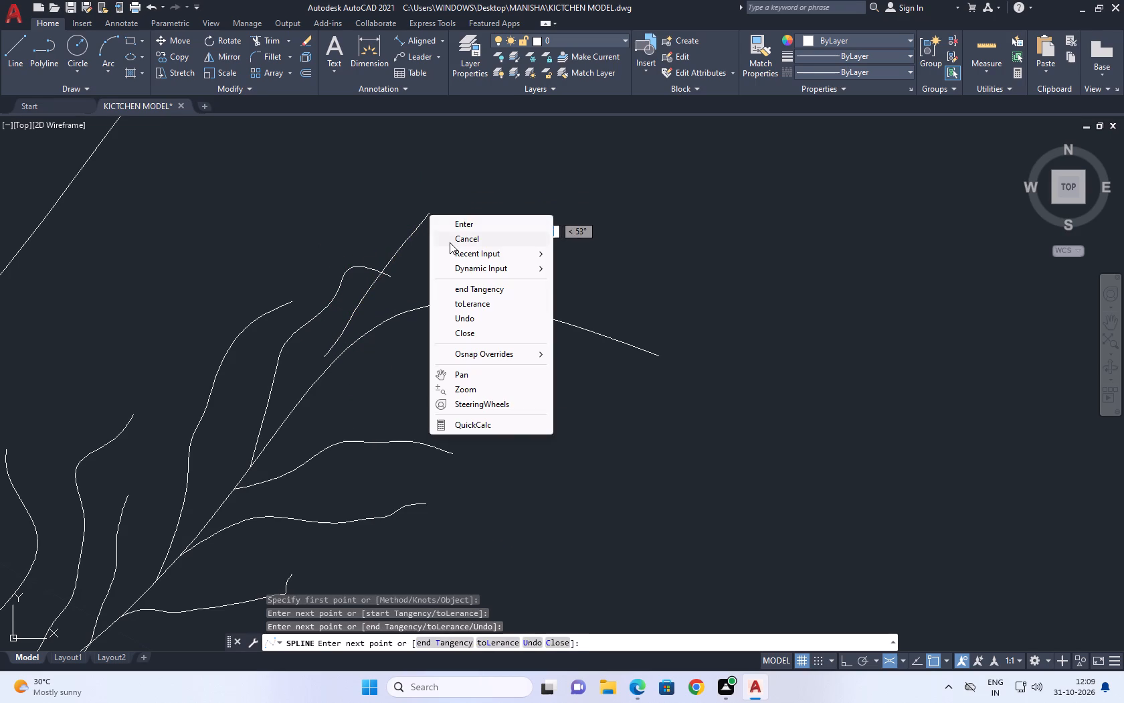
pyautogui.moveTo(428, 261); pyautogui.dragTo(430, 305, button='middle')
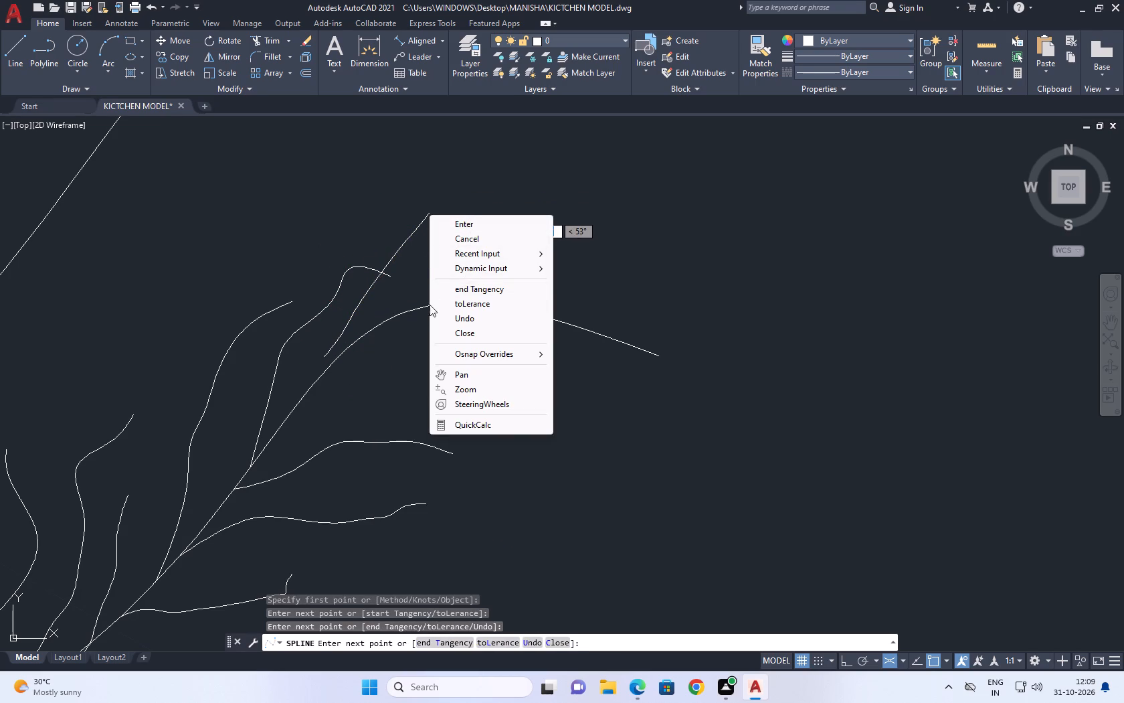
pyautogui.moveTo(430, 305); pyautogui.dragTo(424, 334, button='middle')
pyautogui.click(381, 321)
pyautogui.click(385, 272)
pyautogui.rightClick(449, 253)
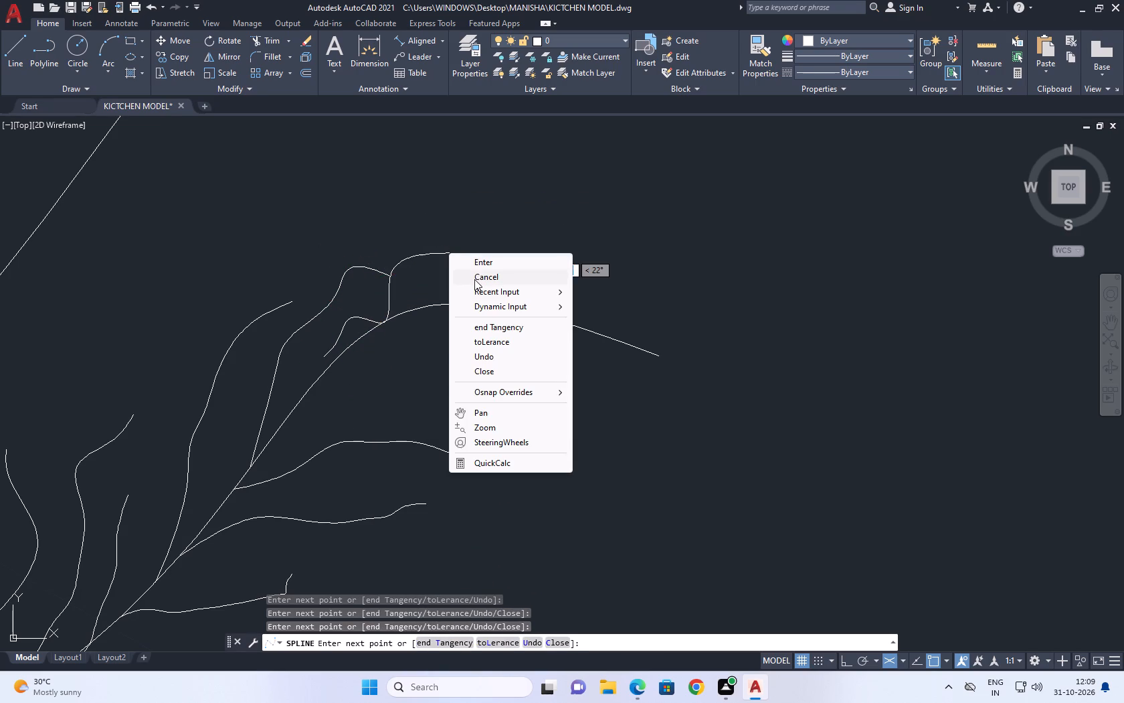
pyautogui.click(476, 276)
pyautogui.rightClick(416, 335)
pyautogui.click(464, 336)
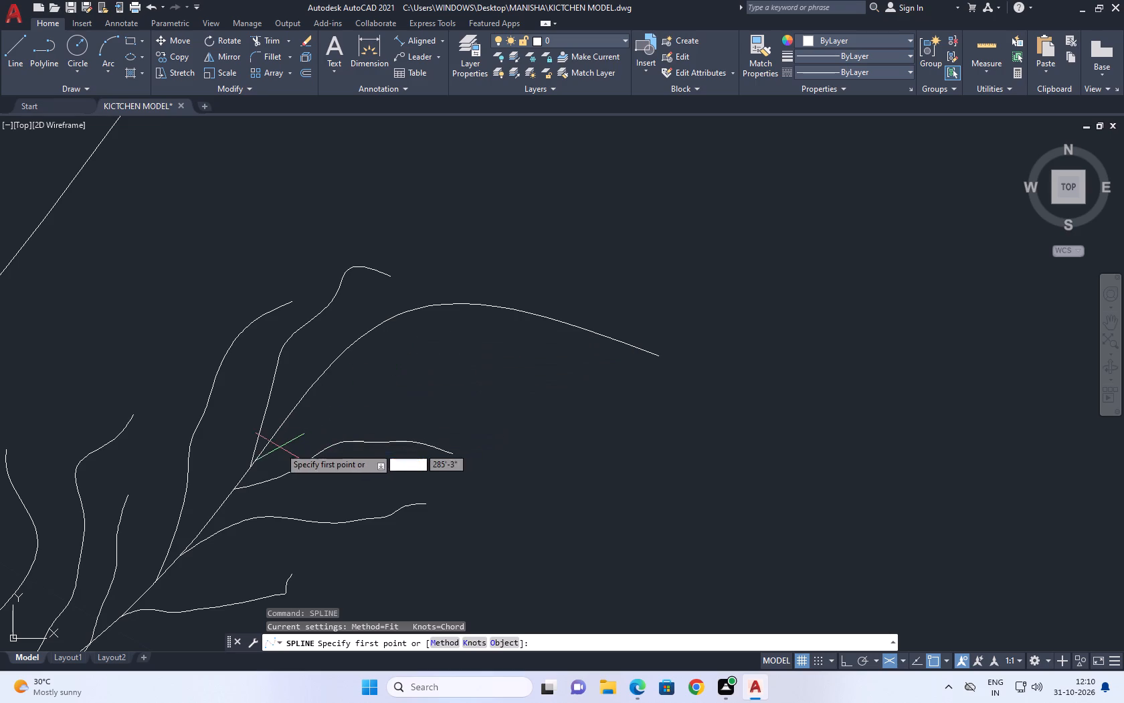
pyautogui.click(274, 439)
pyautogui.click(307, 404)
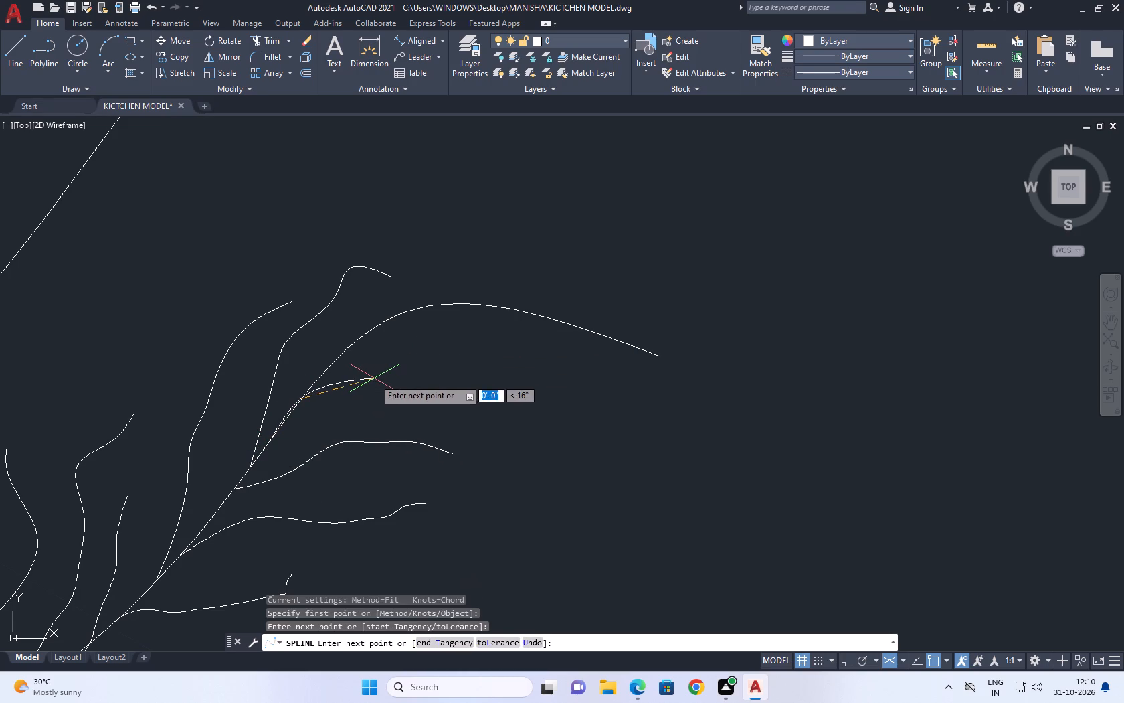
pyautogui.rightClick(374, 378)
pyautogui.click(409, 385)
# Draw a long, gently wavy sideways fit-point spline twig farther up the stem's lower side, ending in a slightly drooping tip.
pyautogui.rightClick(403, 384)
pyautogui.click(422, 388)
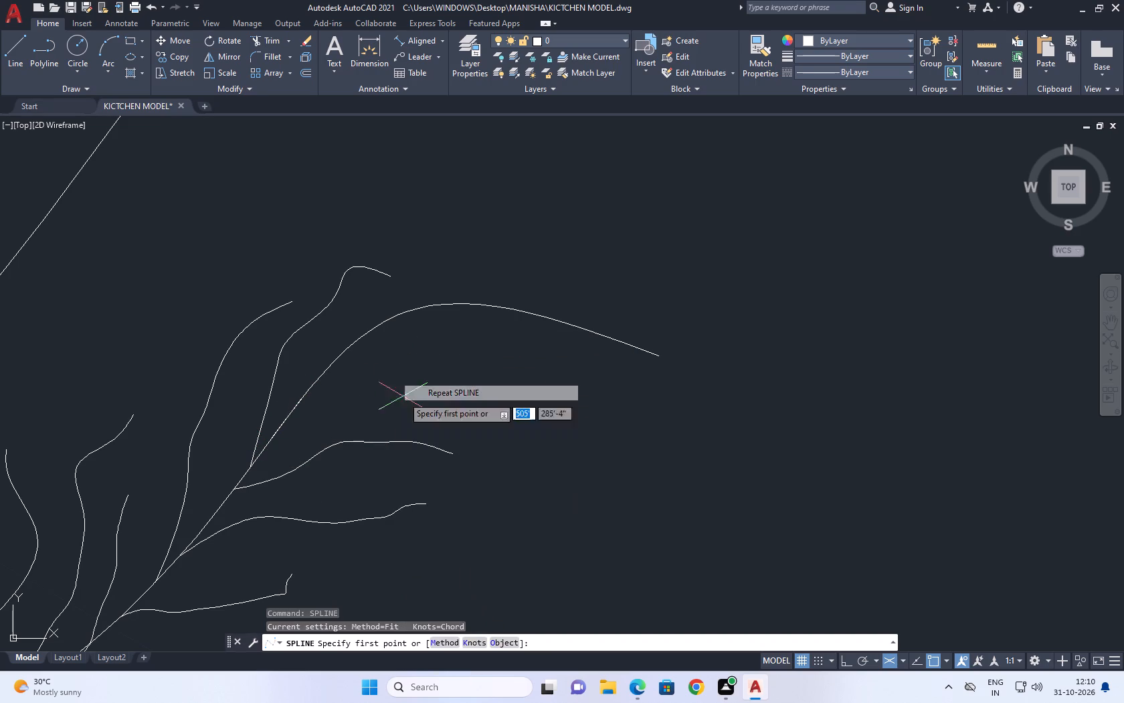
pyautogui.click(301, 409)
pyautogui.click(347, 392)
pyautogui.click(366, 390)
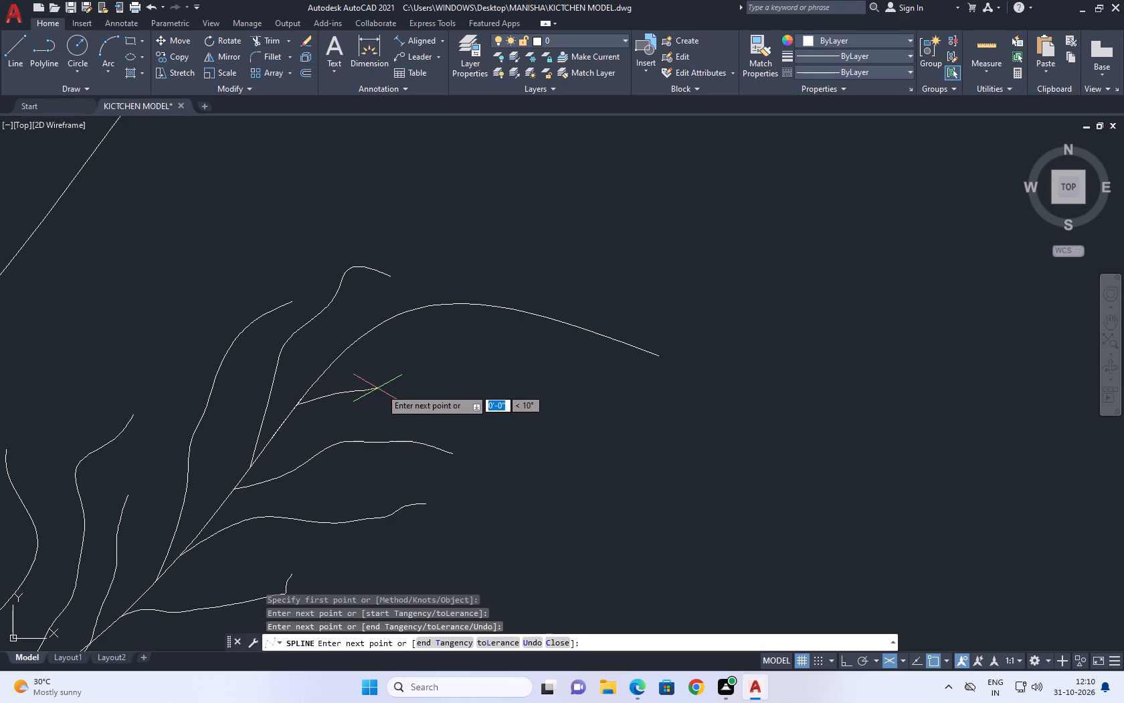
pyautogui.click(386, 389)
pyautogui.click(412, 396)
pyautogui.click(457, 403)
pyautogui.click(476, 404)
pyautogui.moveTo(494, 408); pyautogui.dragTo(504, 409)
pyautogui.click(509, 412)
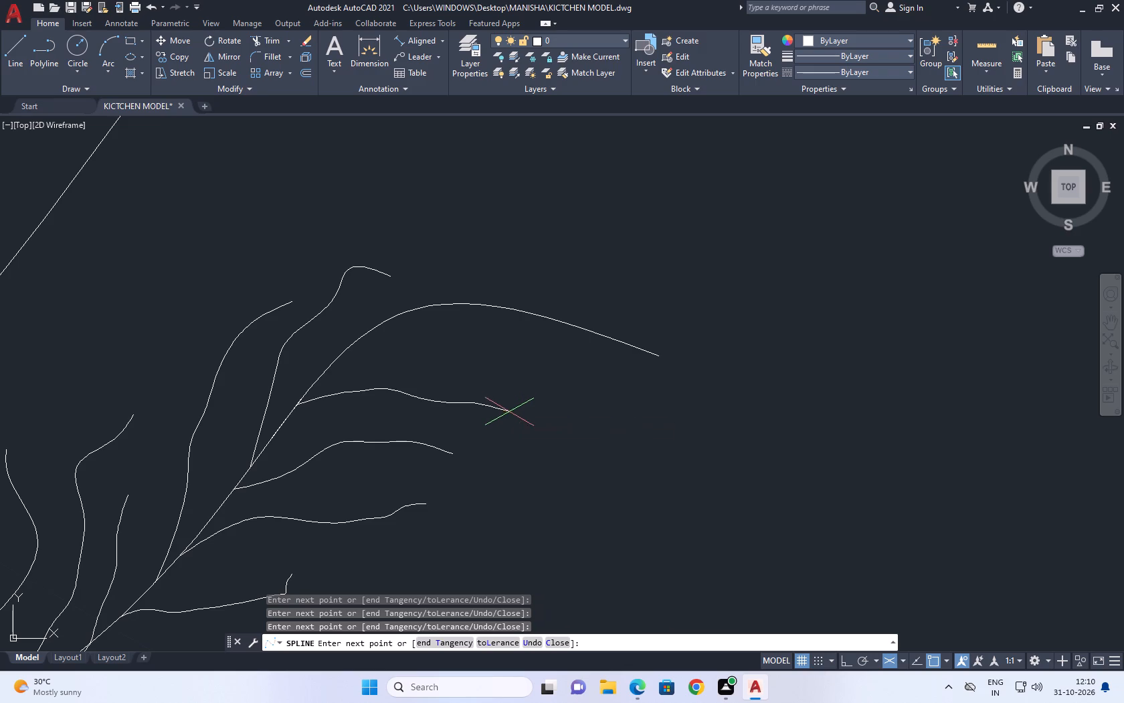
pyautogui.rightClick(511, 417)
pyautogui.click(563, 426)
# Draw a wavy fit-point spline twig rising diagonally from the stem's upper side, starting just before the crest of its arch.
pyautogui.moveTo(517, 405); pyautogui.dragTo(266, 541, button='middle')
pyautogui.rightClick(233, 481)
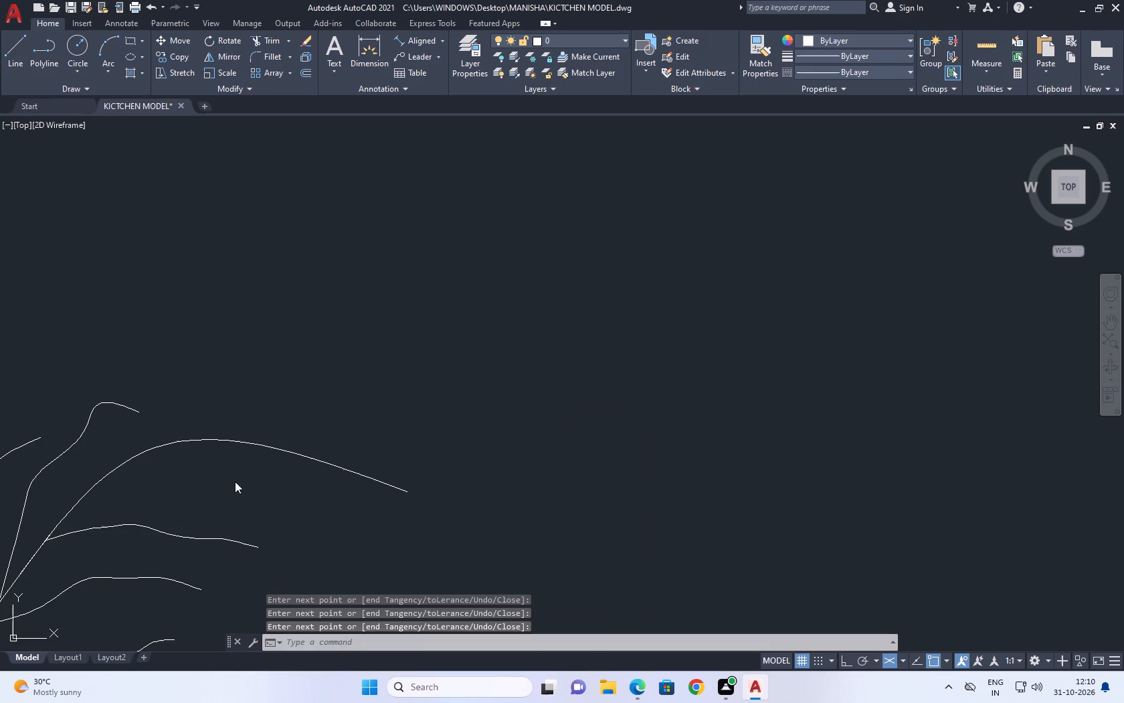
pyautogui.click(298, 233)
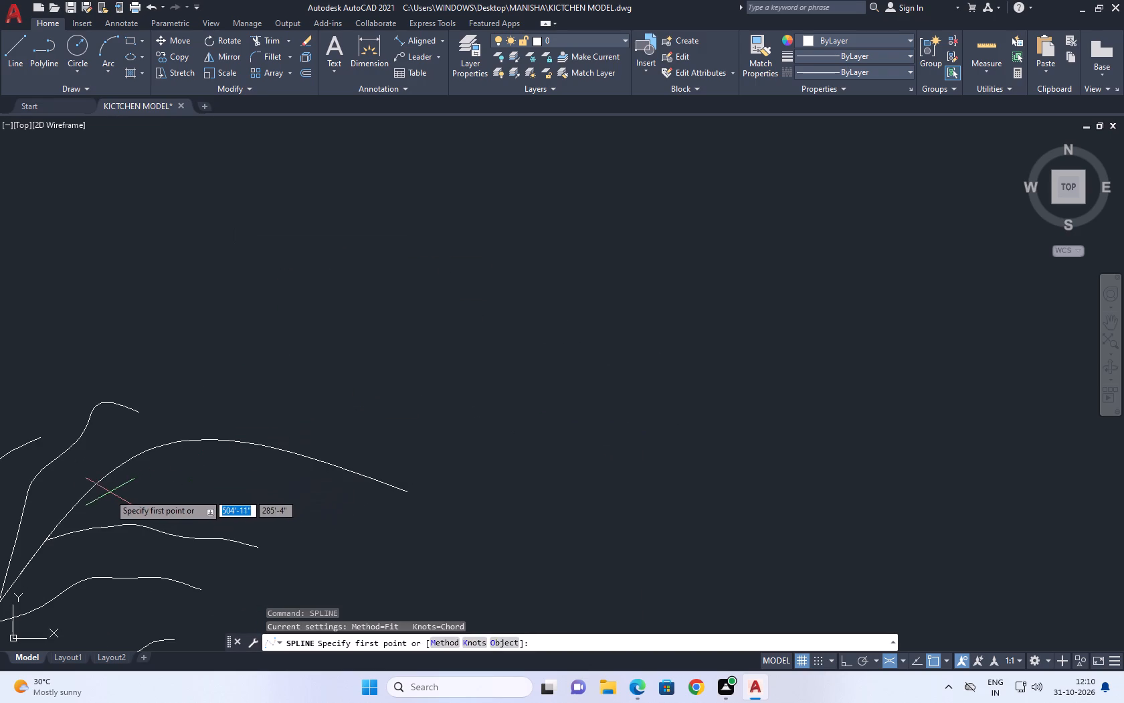
pyautogui.click(88, 493)
pyautogui.click(132, 436)
pyautogui.click(185, 407)
pyautogui.click(199, 390)
pyautogui.click(203, 383)
pyautogui.moveTo(232, 368); pyautogui.dragTo(239, 363)
pyautogui.moveTo(246, 353); pyautogui.dragTo(253, 348)
pyautogui.click(272, 339)
pyautogui.click(282, 335)
pyautogui.rightClick(286, 331)
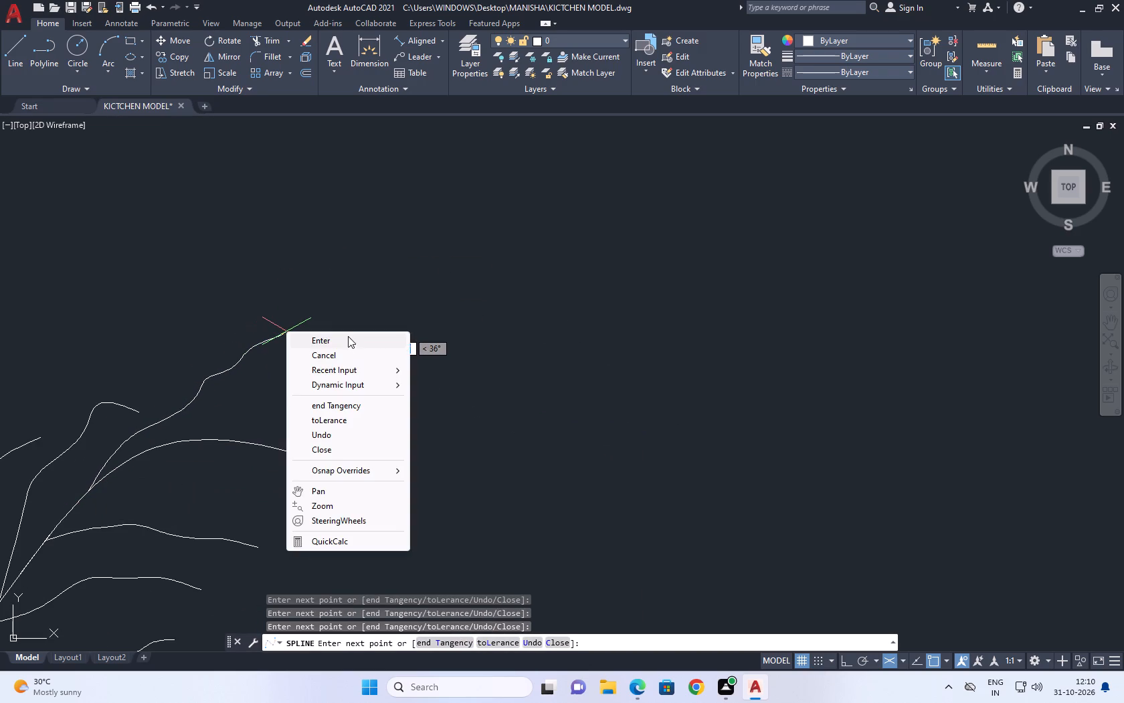
pyautogui.click(348, 336)
# Draw a wavy fit-point spline twig rising outward from the crest of the stem's arch, with a small upturned tip.
pyautogui.rightClick(335, 323)
pyautogui.click(358, 331)
pyautogui.click(207, 444)
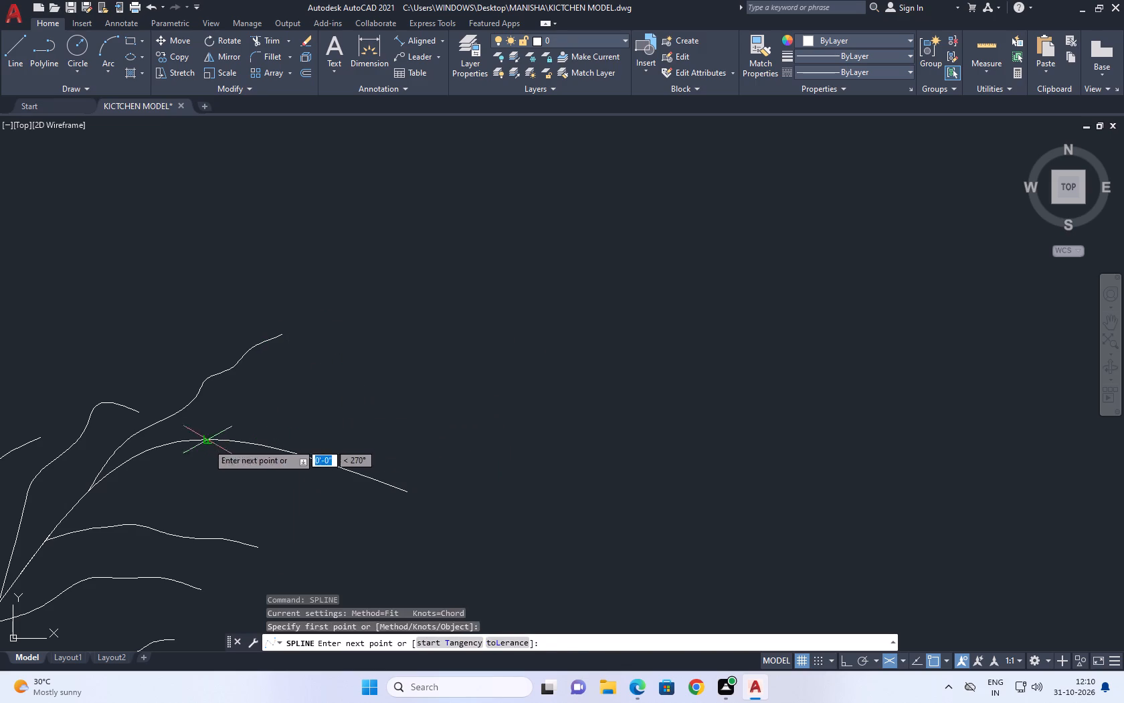
pyautogui.click(268, 417)
pyautogui.click(297, 406)
pyautogui.moveTo(321, 396); pyautogui.dragTo(327, 384)
pyautogui.click(331, 380)
pyautogui.moveTo(350, 374); pyautogui.dragTo(363, 372)
pyautogui.moveTo(381, 370); pyautogui.dragTo(392, 368)
pyautogui.doubleClick(430, 359)
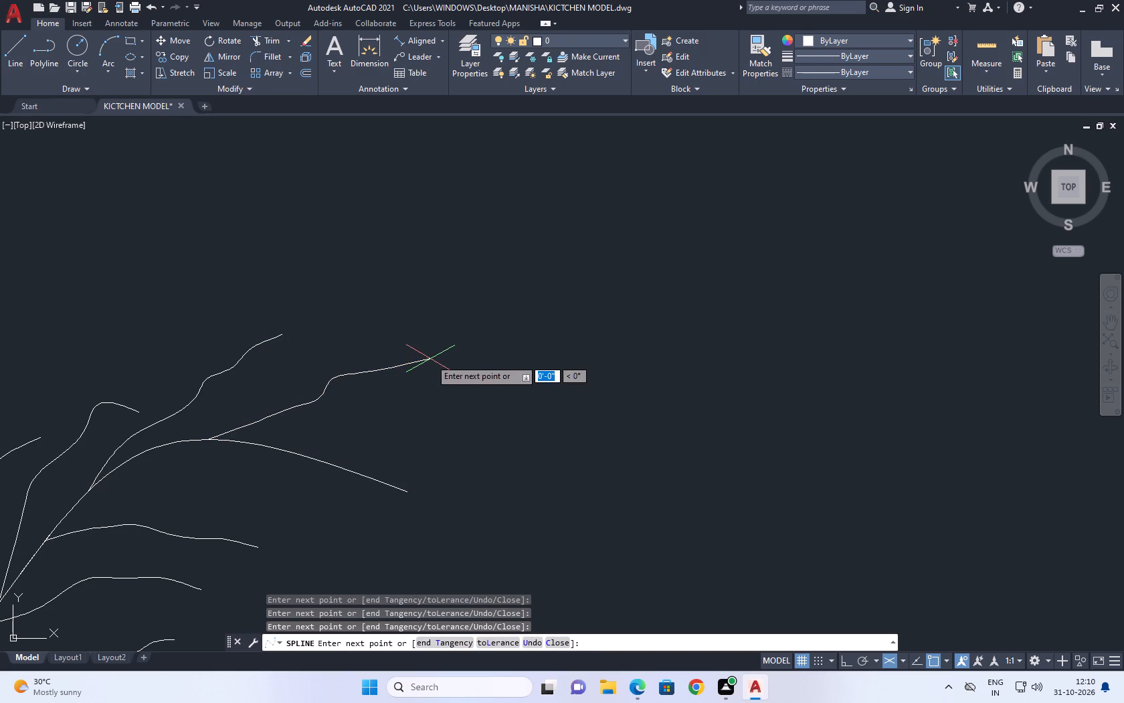
pyautogui.rightClick(437, 364)
pyautogui.click(488, 378)
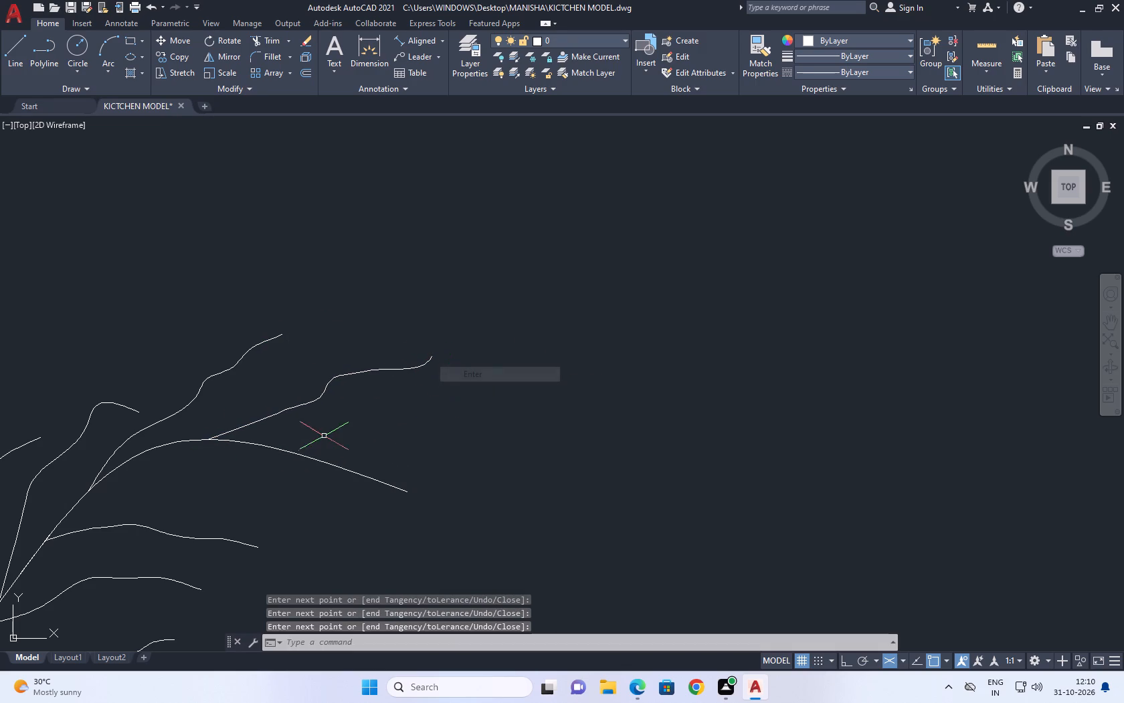
# Draw a long wavy fit-point spline twig rising outward from the upper side of the stem's descending end, past the crest twig.
pyautogui.moveTo(320, 439); pyautogui.dragTo(182, 445, button='middle')
pyautogui.moveTo(179, 477); pyautogui.dragTo(186, 481, button='right')
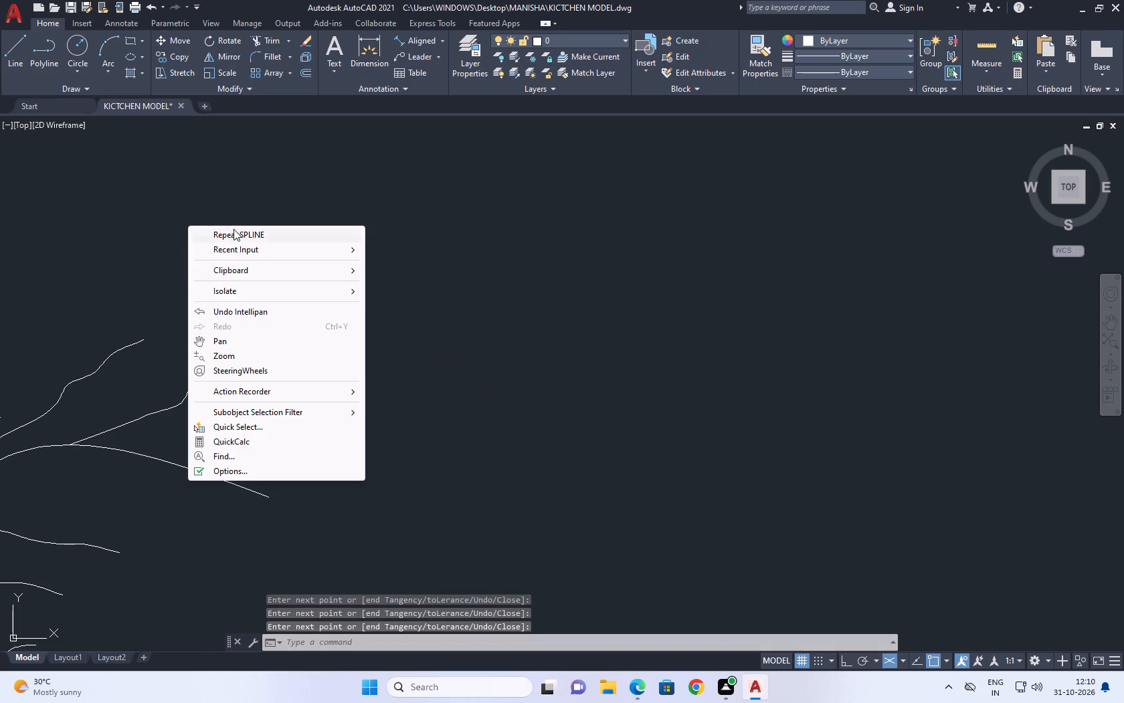
pyautogui.click(236, 232)
pyautogui.click(170, 462)
pyautogui.click(230, 444)
pyautogui.click(246, 442)
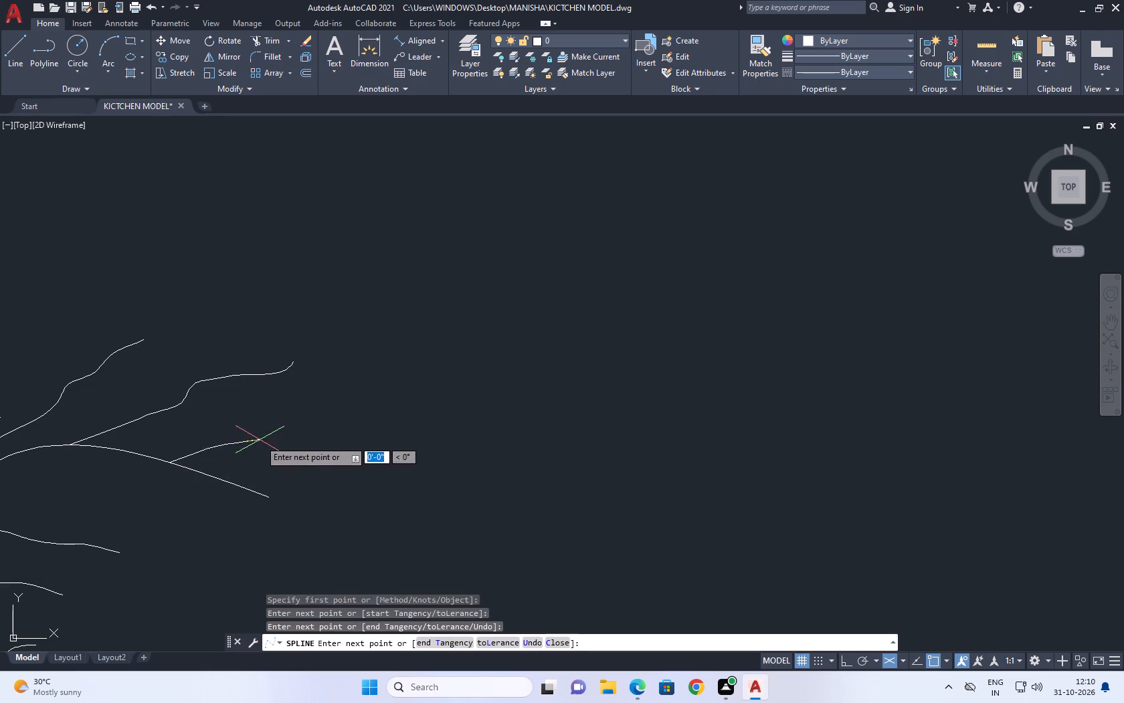
pyautogui.moveTo(267, 440); pyautogui.dragTo(273, 440)
pyautogui.moveTo(284, 439); pyautogui.dragTo(293, 436)
pyautogui.moveTo(316, 424); pyautogui.dragTo(322, 421)
pyautogui.click(326, 418)
pyautogui.click(337, 414)
pyautogui.moveTo(344, 414); pyautogui.dragTo(353, 414)
pyautogui.moveTo(358, 412); pyautogui.dragTo(377, 410)
pyautogui.click(384, 405)
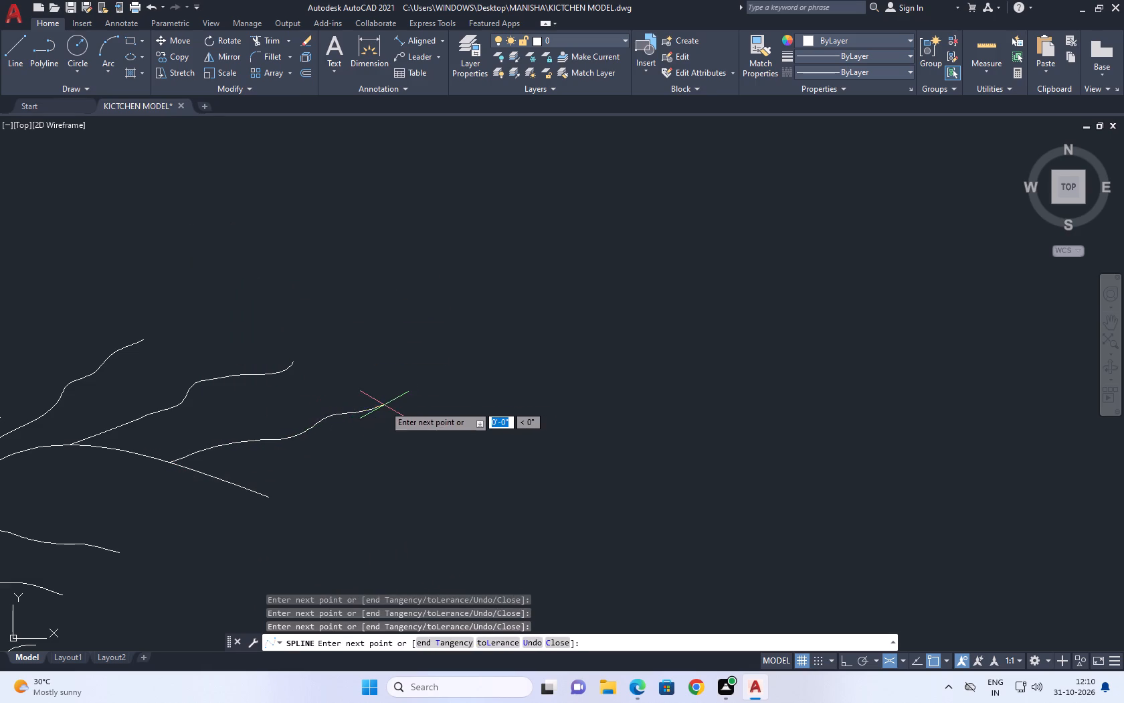
pyautogui.click(403, 388)
pyautogui.click(421, 388)
pyautogui.rightClick(428, 378)
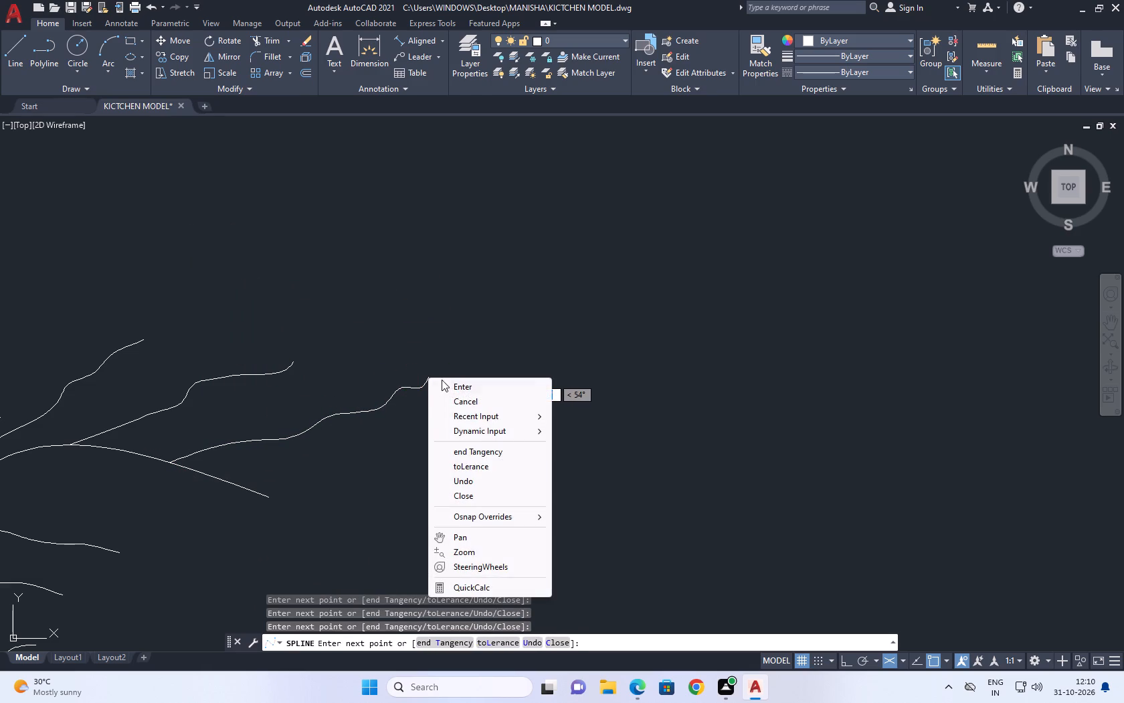
pyautogui.click(448, 388)
# Draw a drooping wavy fit-point spline twig from the stem's lower side, starting opposite the base of the diagonal twig before the crest.
pyautogui.scroll(-3, 388, 333)
pyautogui.middleClick(374, 340)
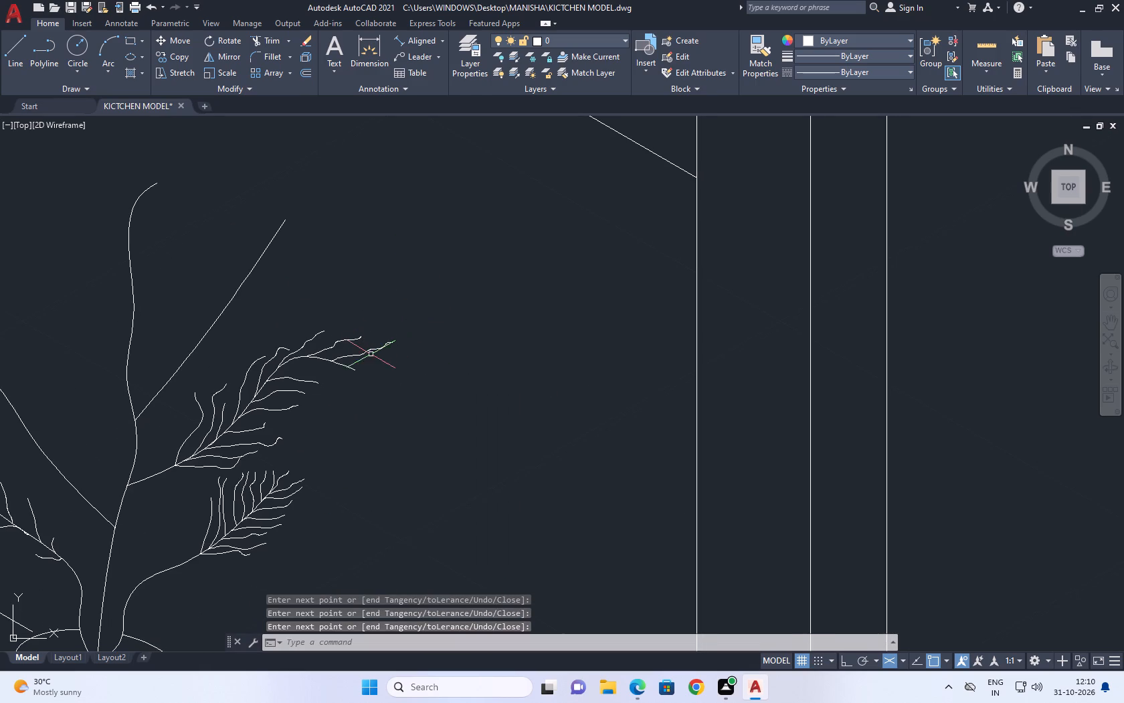
pyautogui.rightClick(371, 354)
pyautogui.click(434, 366)
pyautogui.scroll(2, 305, 359)
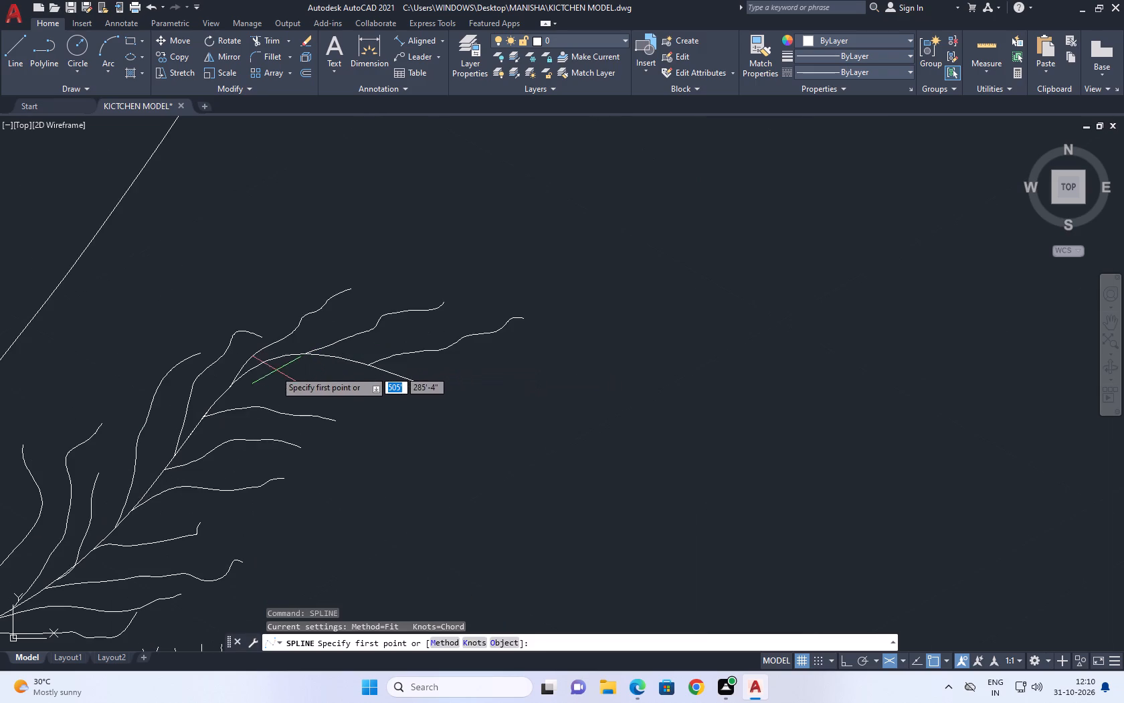
pyautogui.click(242, 371)
pyautogui.moveTo(294, 374); pyautogui.dragTo(308, 385)
pyautogui.click(324, 388)
pyautogui.click(347, 392)
pyautogui.click(355, 392)
pyautogui.click(369, 396)
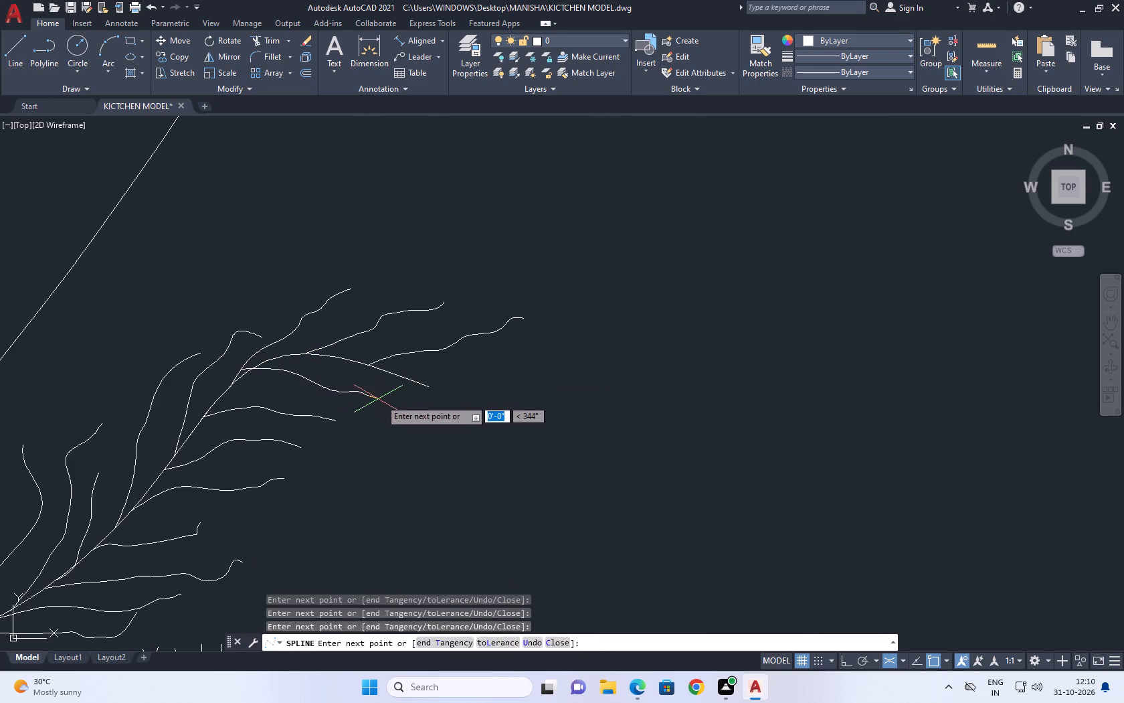
pyautogui.rightClick(385, 398)
pyautogui.click(423, 413)
# Draw a smooth, downward-sloping fit-point spline twig from the lower side of the stem's descending end, between the crest and the outermost twig.
pyautogui.rightClick(445, 388)
pyautogui.click(501, 394)
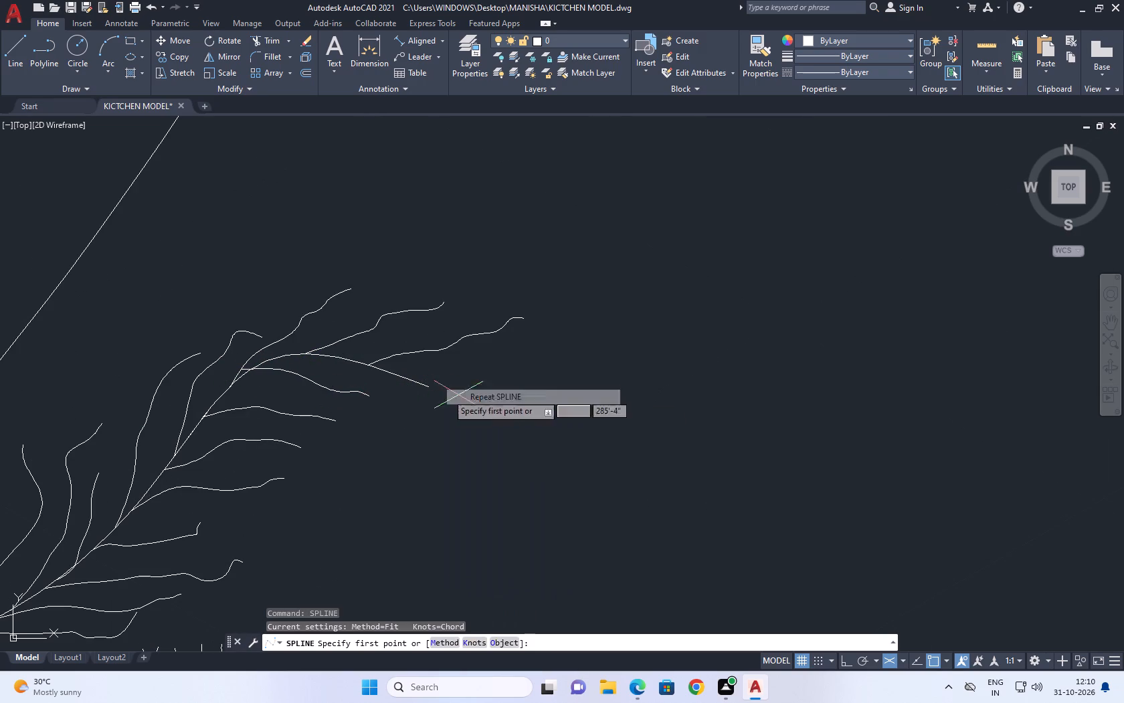
pyautogui.moveTo(348, 364); pyautogui.dragTo(355, 366)
pyautogui.moveTo(375, 378); pyautogui.dragTo(387, 388)
pyautogui.moveTo(407, 398); pyautogui.dragTo(423, 414)
pyautogui.click(452, 438)
pyautogui.moveTo(484, 399); pyautogui.dragTo(484, 405, button='right')
pyautogui.click(535, 416)
# Extend the stem's free end outward with a short wavy fit-point spline.
pyautogui.rightClick(482, 383)
pyautogui.click(525, 388)
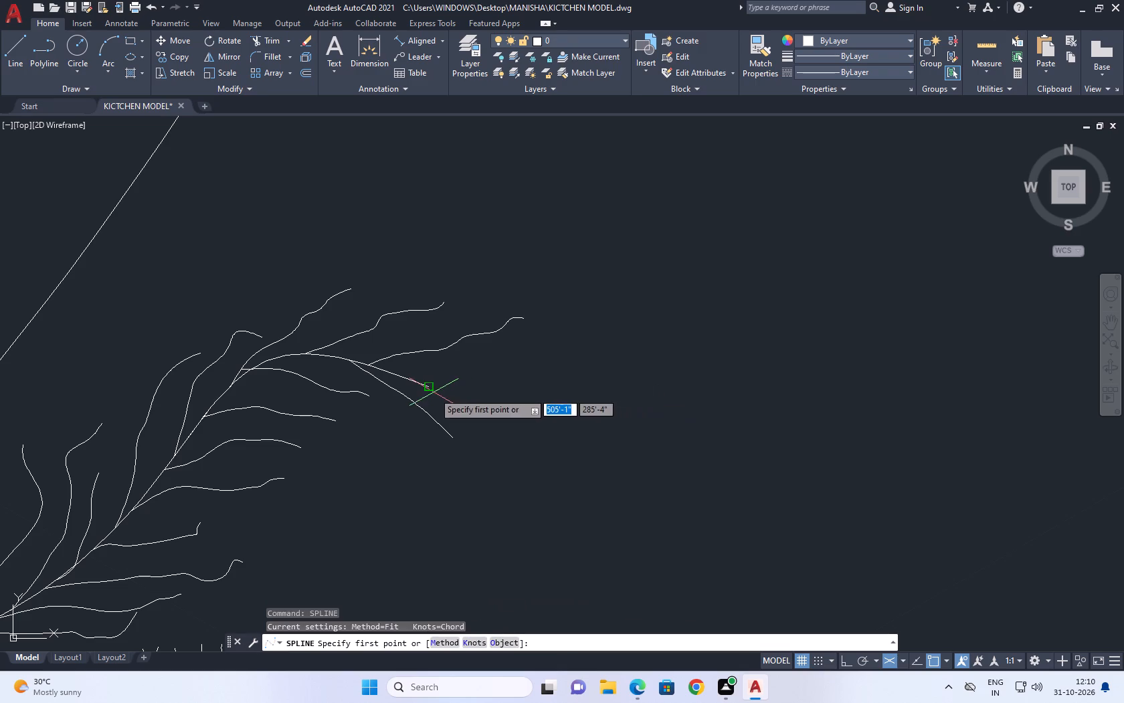
pyautogui.doubleClick(434, 392)
pyautogui.moveTo(446, 398); pyautogui.dragTo(458, 398)
pyautogui.moveTo(464, 396); pyautogui.dragTo(471, 396)
pyautogui.moveTo(482, 398); pyautogui.dragTo(499, 407)
pyautogui.click(506, 408)
pyautogui.rightClick(515, 394)
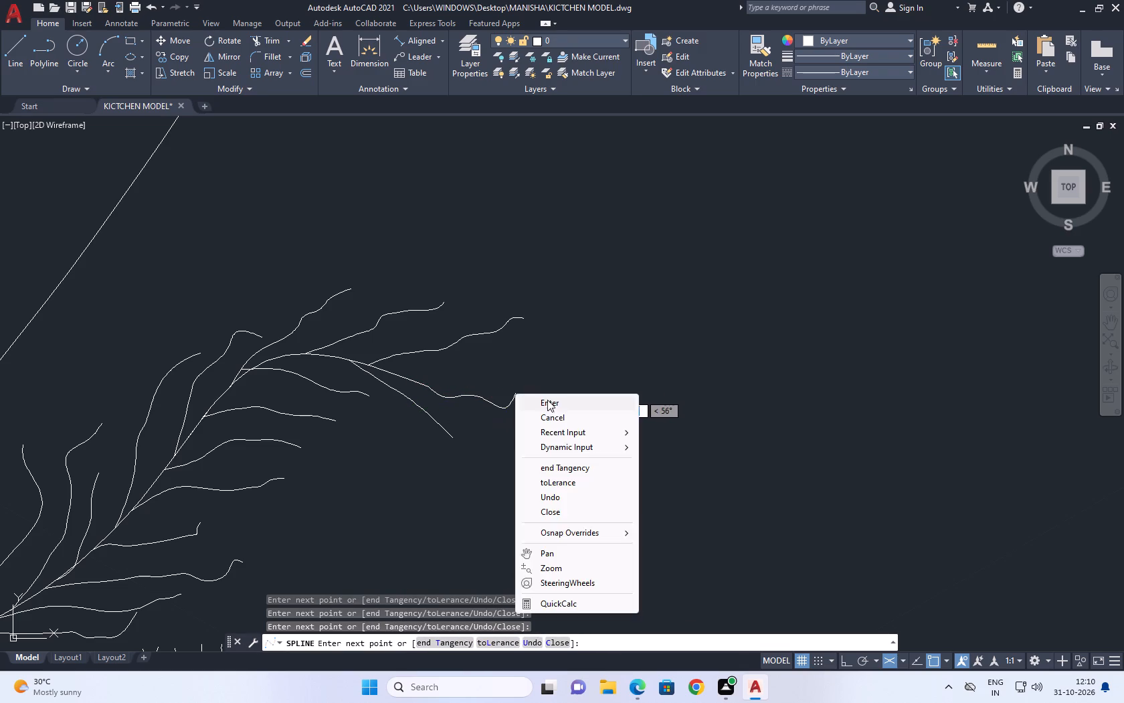
pyautogui.click(548, 400)
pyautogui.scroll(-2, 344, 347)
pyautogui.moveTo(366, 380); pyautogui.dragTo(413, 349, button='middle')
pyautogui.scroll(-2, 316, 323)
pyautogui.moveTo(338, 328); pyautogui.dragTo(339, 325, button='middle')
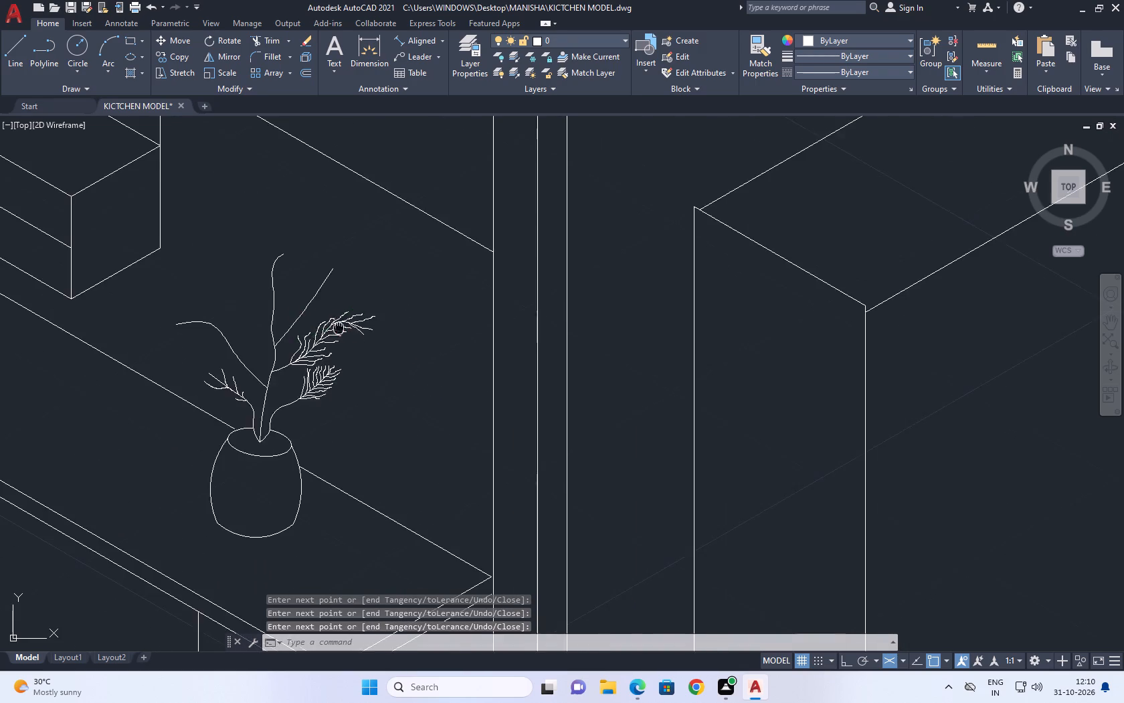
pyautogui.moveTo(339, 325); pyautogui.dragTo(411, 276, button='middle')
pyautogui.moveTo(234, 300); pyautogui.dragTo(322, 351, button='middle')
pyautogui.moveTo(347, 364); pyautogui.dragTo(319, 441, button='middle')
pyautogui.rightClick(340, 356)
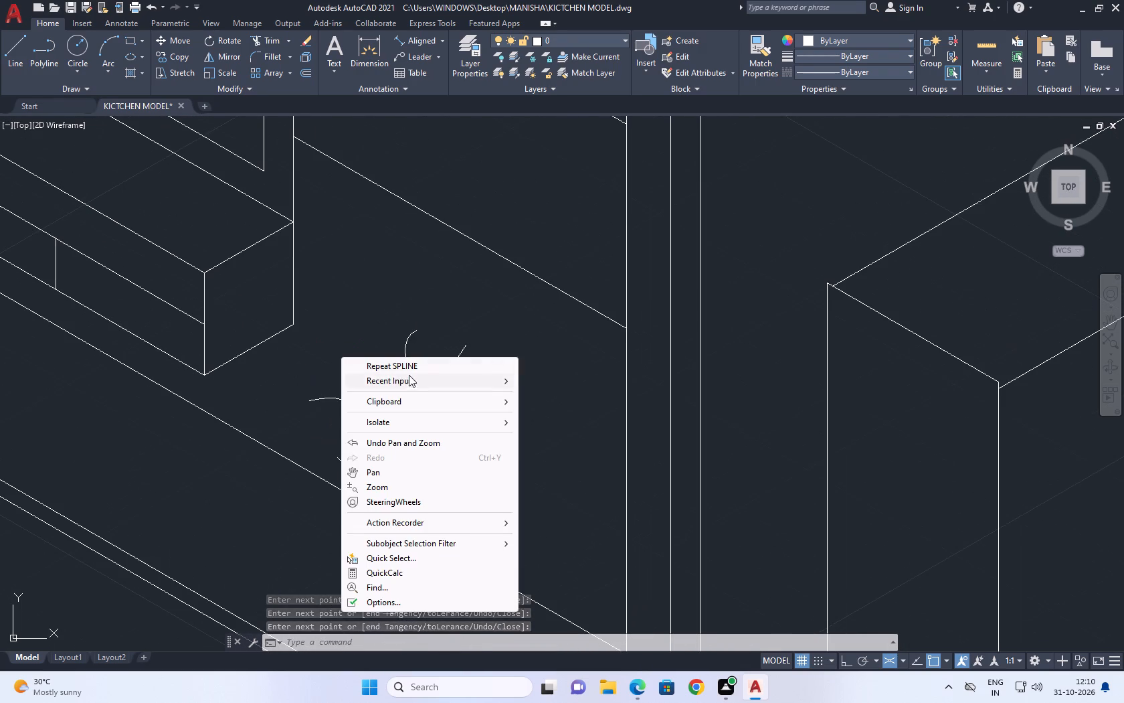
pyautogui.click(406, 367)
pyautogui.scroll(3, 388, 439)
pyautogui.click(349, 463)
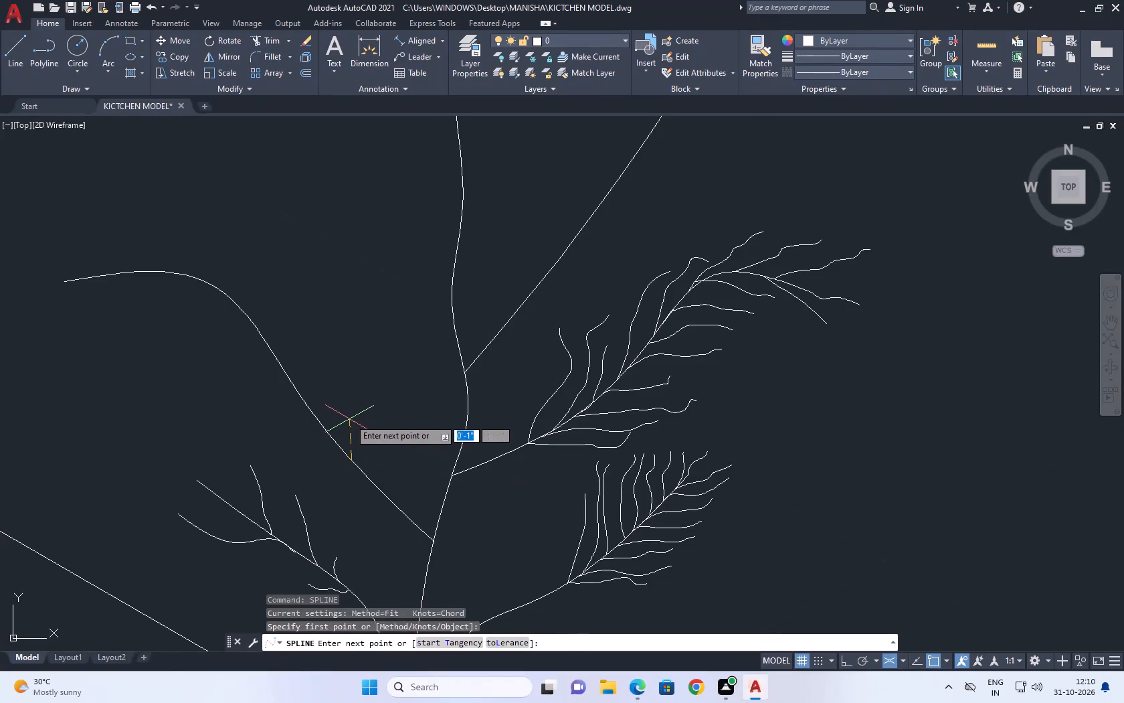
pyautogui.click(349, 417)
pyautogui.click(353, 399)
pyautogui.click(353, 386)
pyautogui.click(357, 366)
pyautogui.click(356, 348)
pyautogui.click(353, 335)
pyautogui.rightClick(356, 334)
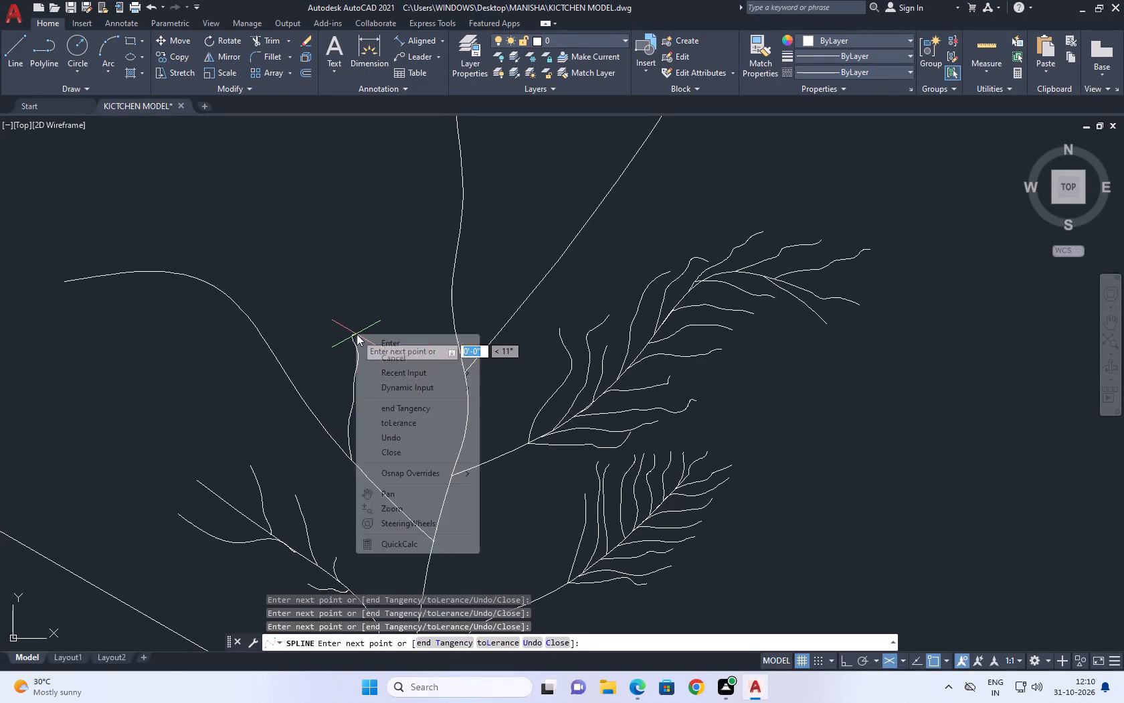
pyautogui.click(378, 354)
# Draw a long upright wavy fit-point spline twig from the inner, upper side of the bare arching stem, midway along its straight part.
pyautogui.rightClick(299, 369)
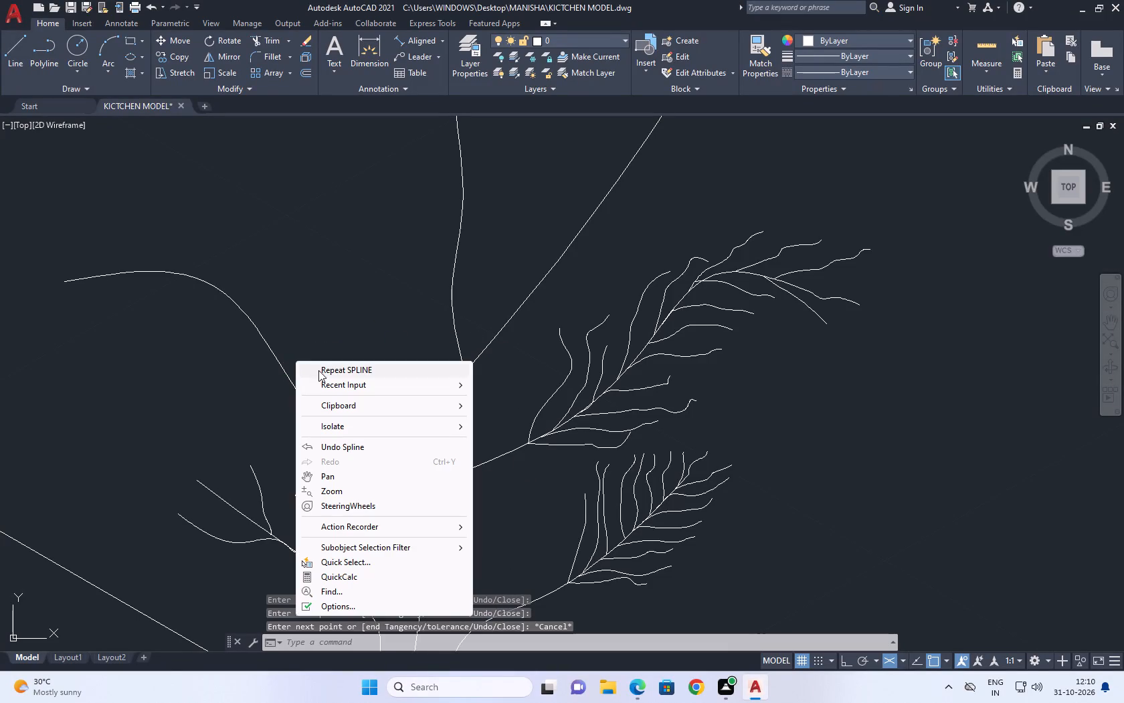
pyautogui.click(320, 370)
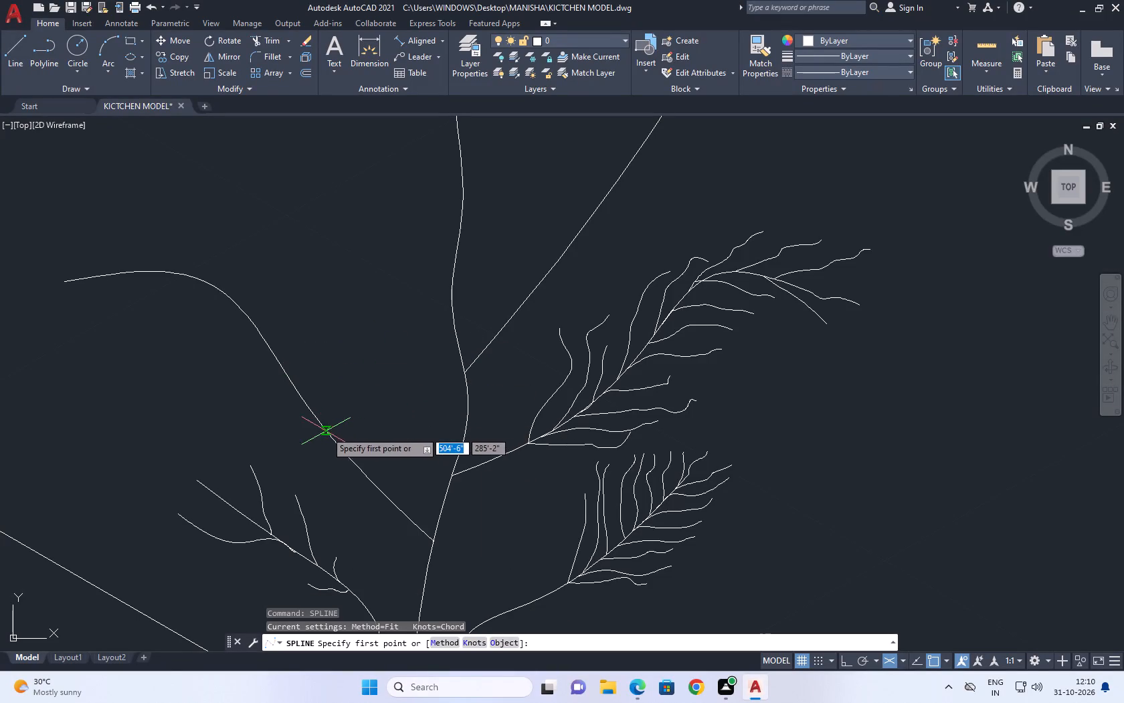
pyautogui.click(326, 431)
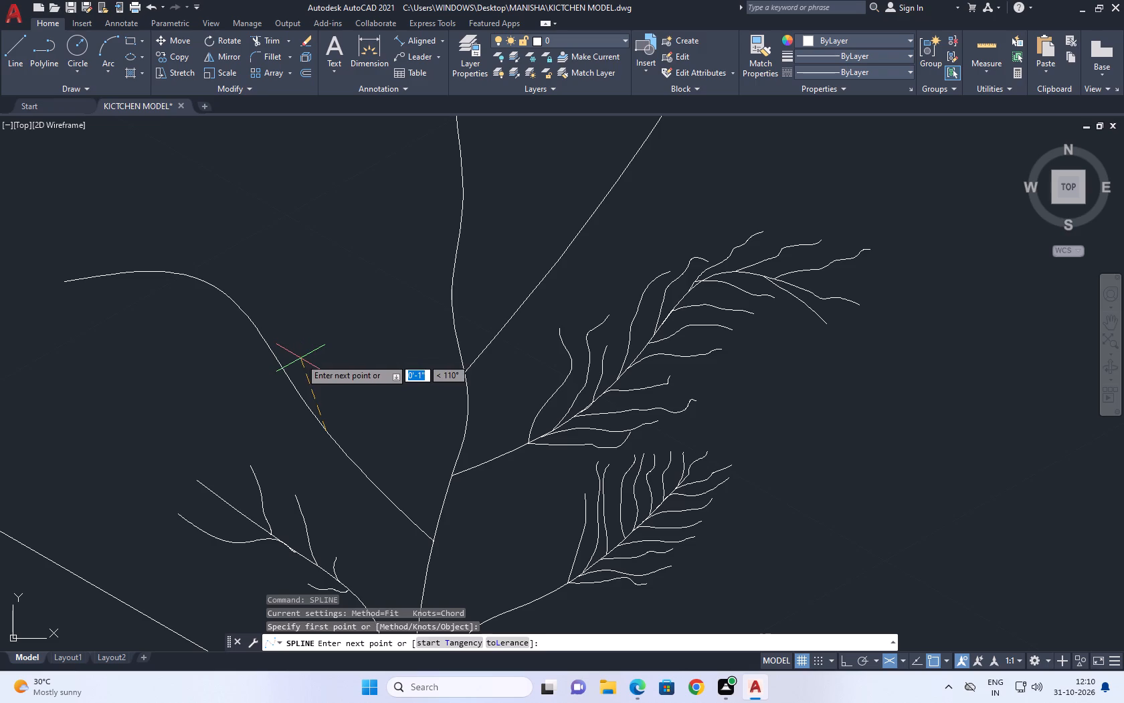
pyautogui.click(306, 359)
pyautogui.click(308, 347)
pyautogui.click(308, 323)
pyautogui.click(306, 315)
pyautogui.click(305, 311)
pyautogui.click(302, 295)
pyautogui.click(301, 274)
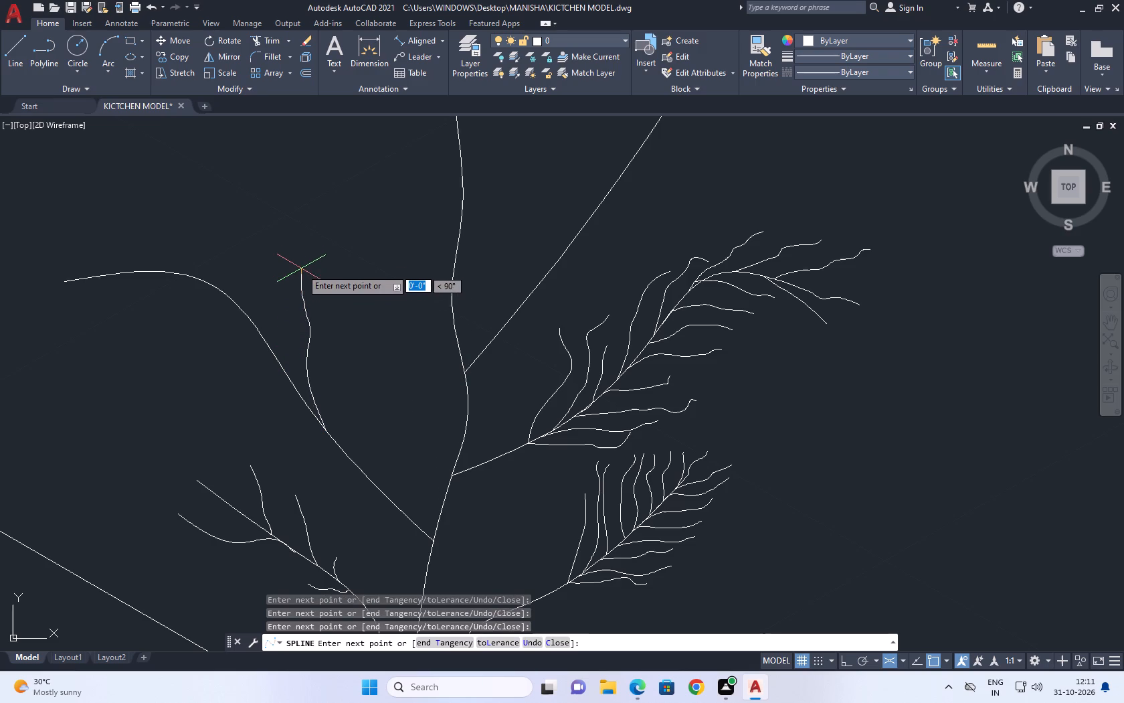
pyautogui.click(300, 252)
pyautogui.rightClick(300, 252)
pyautogui.click(328, 265)
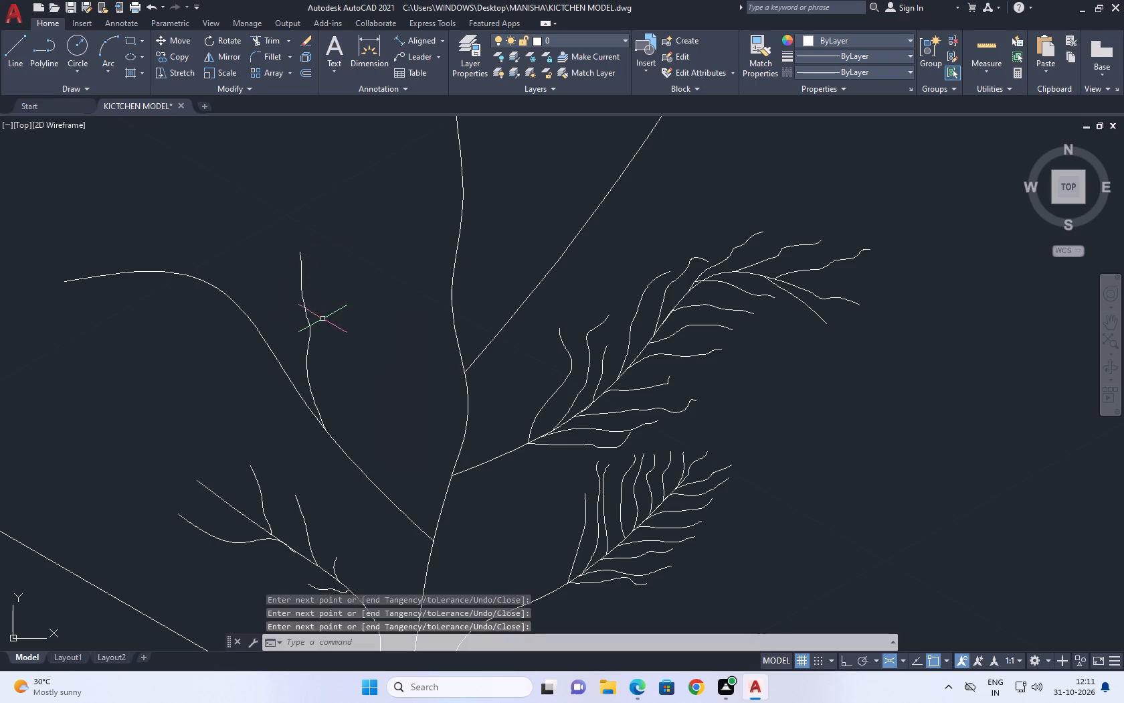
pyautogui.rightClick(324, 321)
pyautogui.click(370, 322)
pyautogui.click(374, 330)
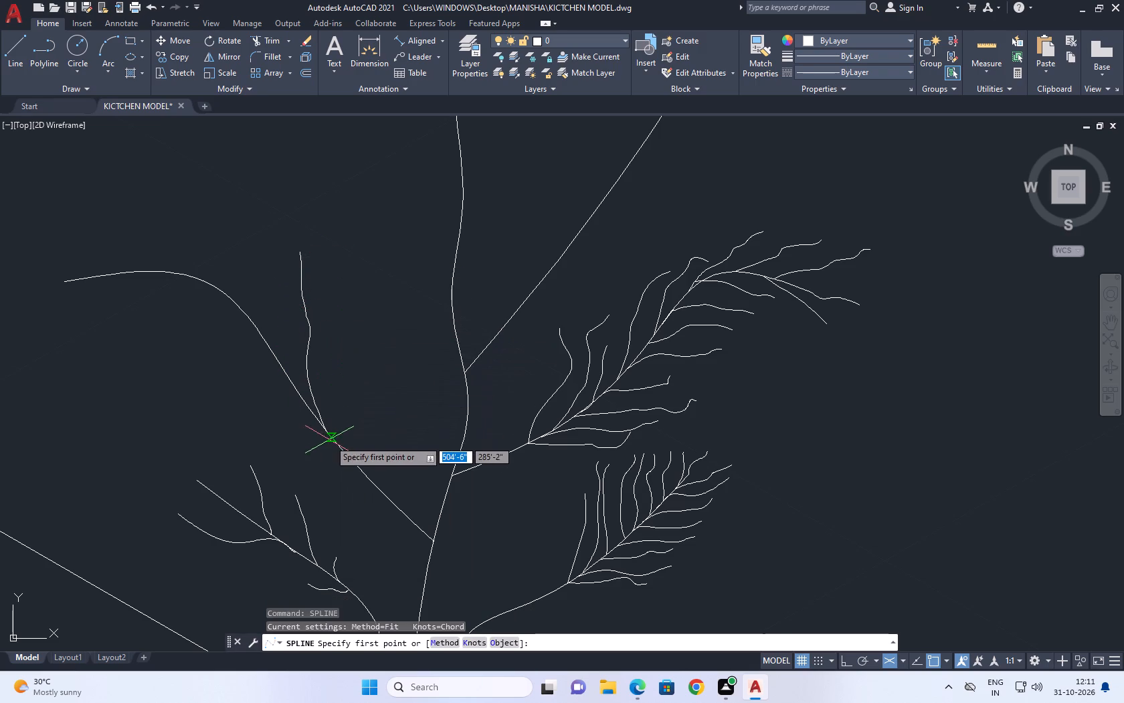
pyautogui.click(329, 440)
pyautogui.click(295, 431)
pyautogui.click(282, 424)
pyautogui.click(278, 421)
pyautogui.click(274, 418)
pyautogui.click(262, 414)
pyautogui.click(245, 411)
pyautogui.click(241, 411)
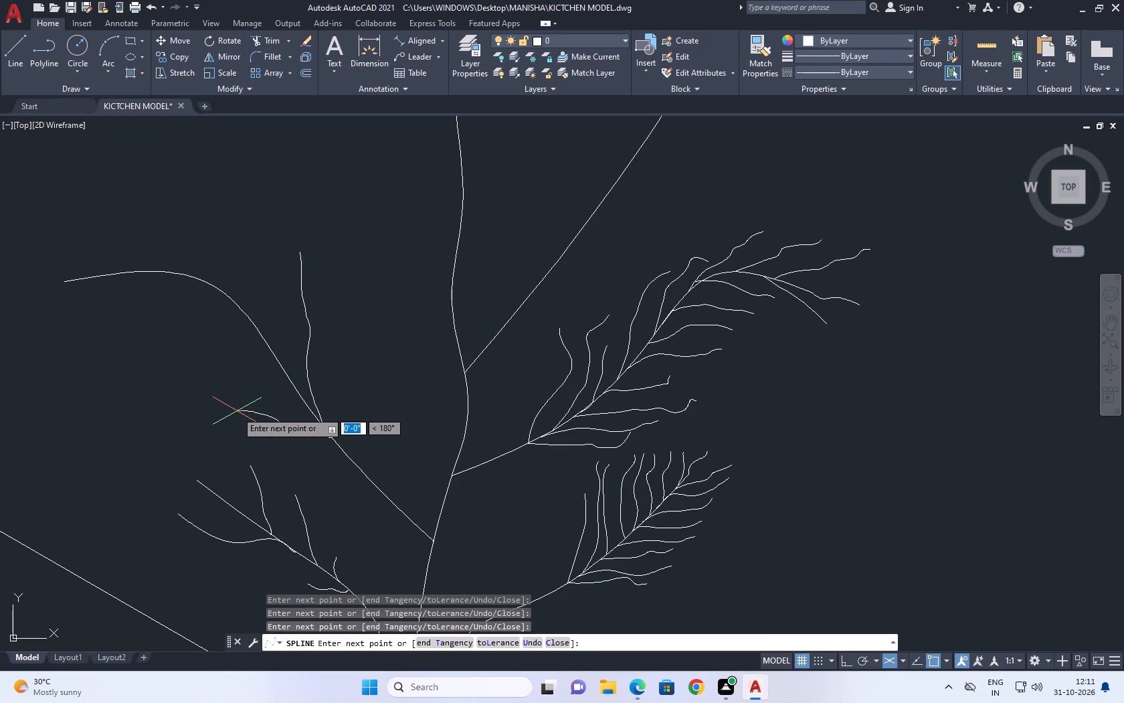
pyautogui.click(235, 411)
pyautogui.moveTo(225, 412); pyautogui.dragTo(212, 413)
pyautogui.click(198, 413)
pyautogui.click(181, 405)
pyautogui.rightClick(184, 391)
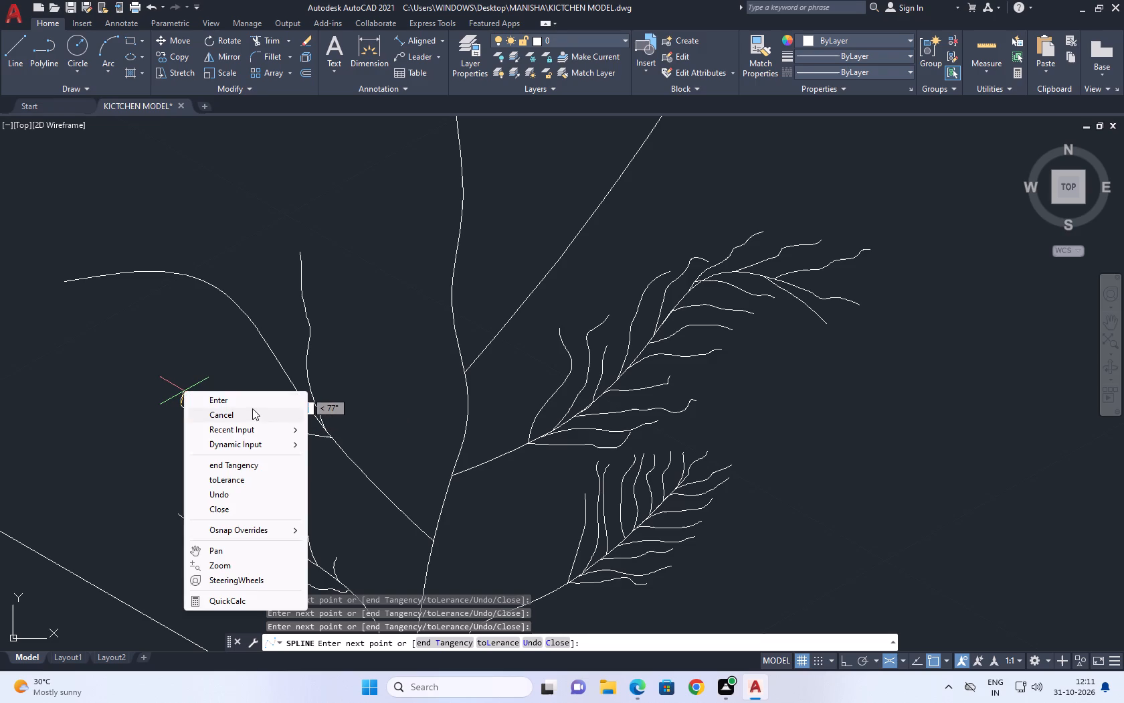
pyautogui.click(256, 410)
# Draw a wavy fit-point spline twig outward from the arching stem's lower side, starting at the base of the upright twig.
pyautogui.moveTo(191, 364); pyautogui.dragTo(225, 389, button='middle')
pyautogui.rightClick(278, 388)
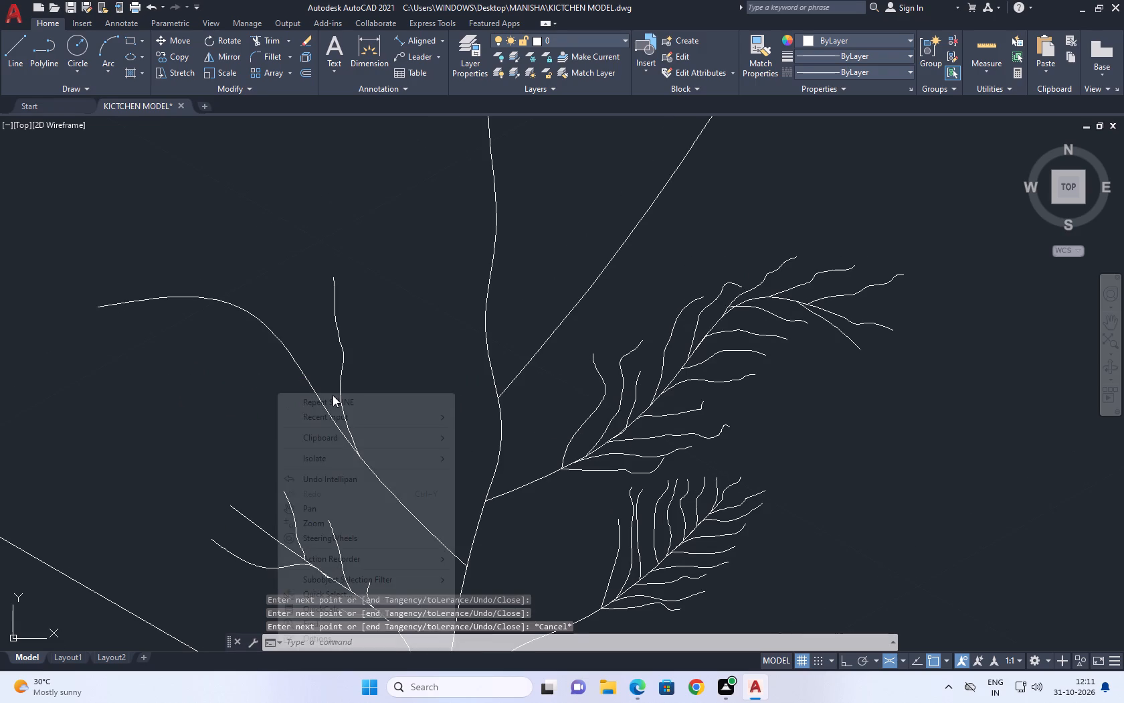
pyautogui.click(333, 395)
pyautogui.click(351, 457)
pyautogui.click(287, 434)
pyautogui.click(274, 441)
pyautogui.click(252, 451)
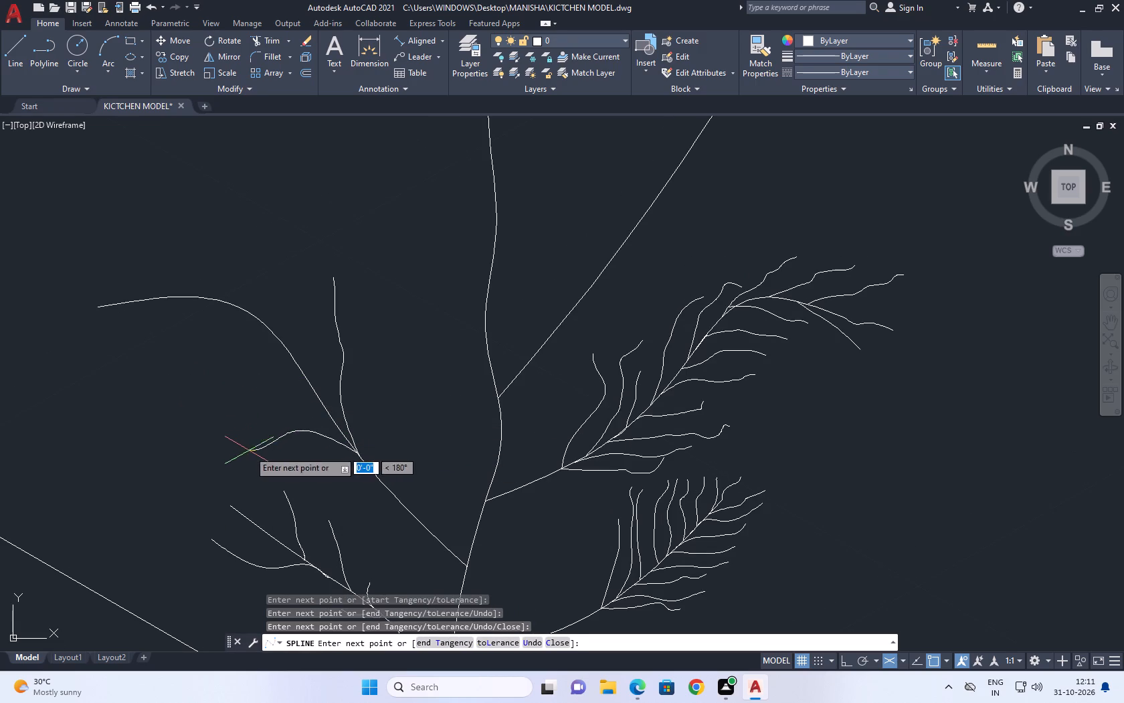
pyautogui.moveTo(237, 451); pyautogui.dragTo(225, 451)
pyautogui.click(216, 449)
pyautogui.rightClick(219, 437)
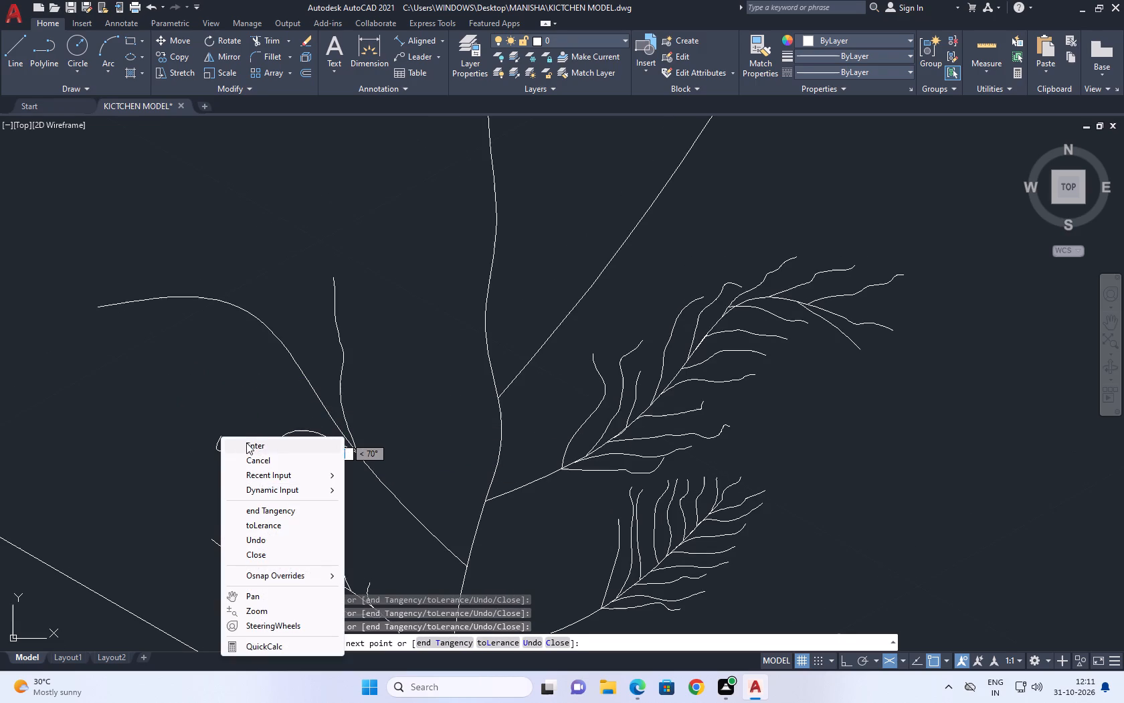
pyautogui.click(247, 444)
# Draw a second, nearly horizontal wavy fit-point spline twig from the arching stem's lower side, just above the first outward twig.
pyautogui.moveTo(257, 398); pyautogui.dragTo(262, 422, button='middle')
pyautogui.rightClick(286, 388)
pyautogui.click(357, 404)
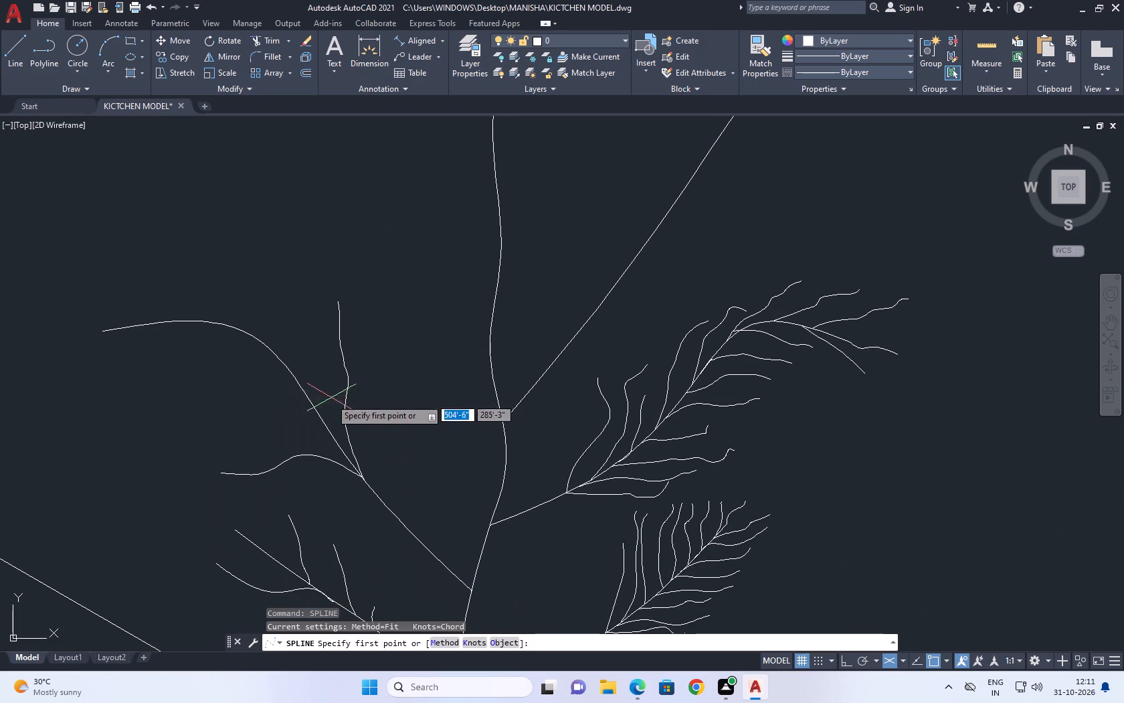
pyautogui.scroll(2, 322, 443)
pyautogui.click(356, 452)
pyautogui.click(319, 435)
pyautogui.click(274, 431)
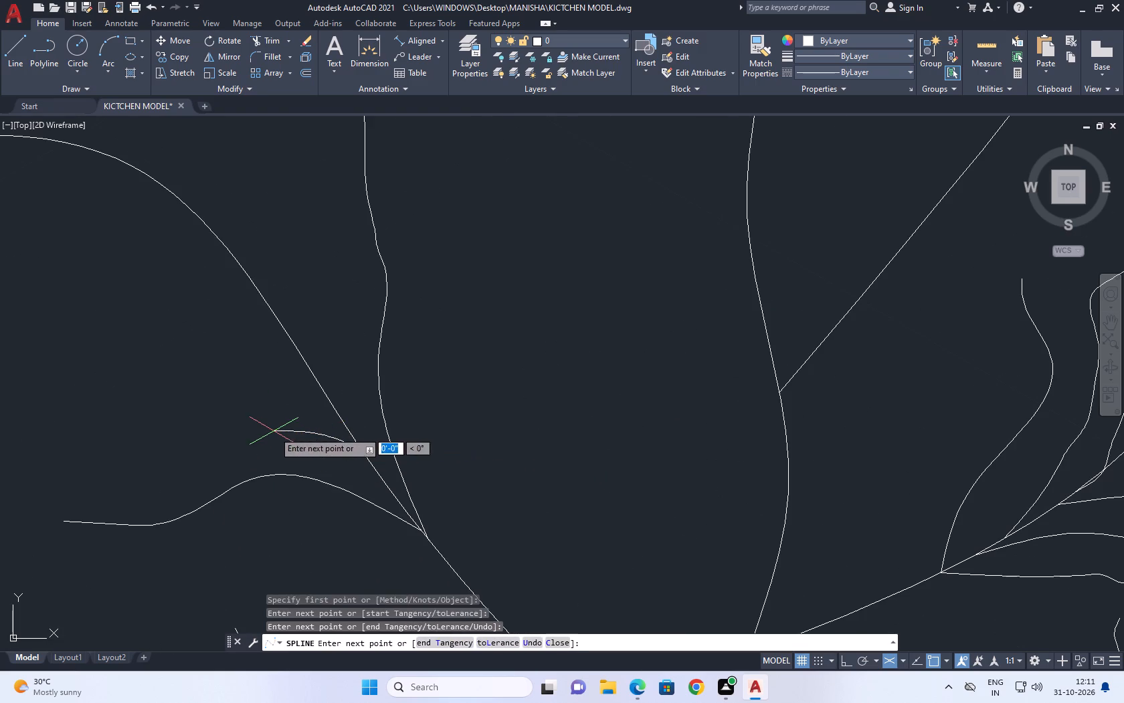
pyautogui.click(254, 431)
pyautogui.click(249, 431)
pyautogui.click(227, 431)
pyautogui.moveTo(211, 435); pyautogui.dragTo(202, 435)
pyautogui.click(198, 435)
pyautogui.click(186, 435)
pyautogui.click(171, 434)
pyautogui.doubleClick(143, 420)
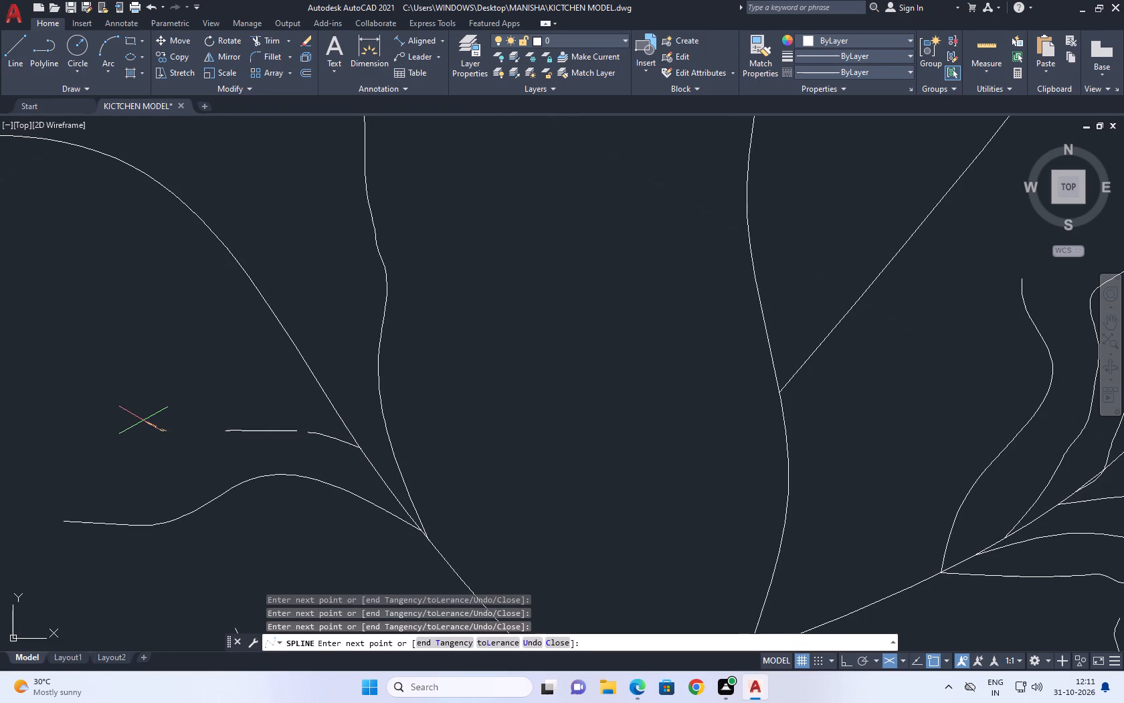
pyautogui.moveTo(130, 414); pyautogui.dragTo(272, 424, button='middle')
pyautogui.click(213, 435)
pyautogui.rightClick(210, 384)
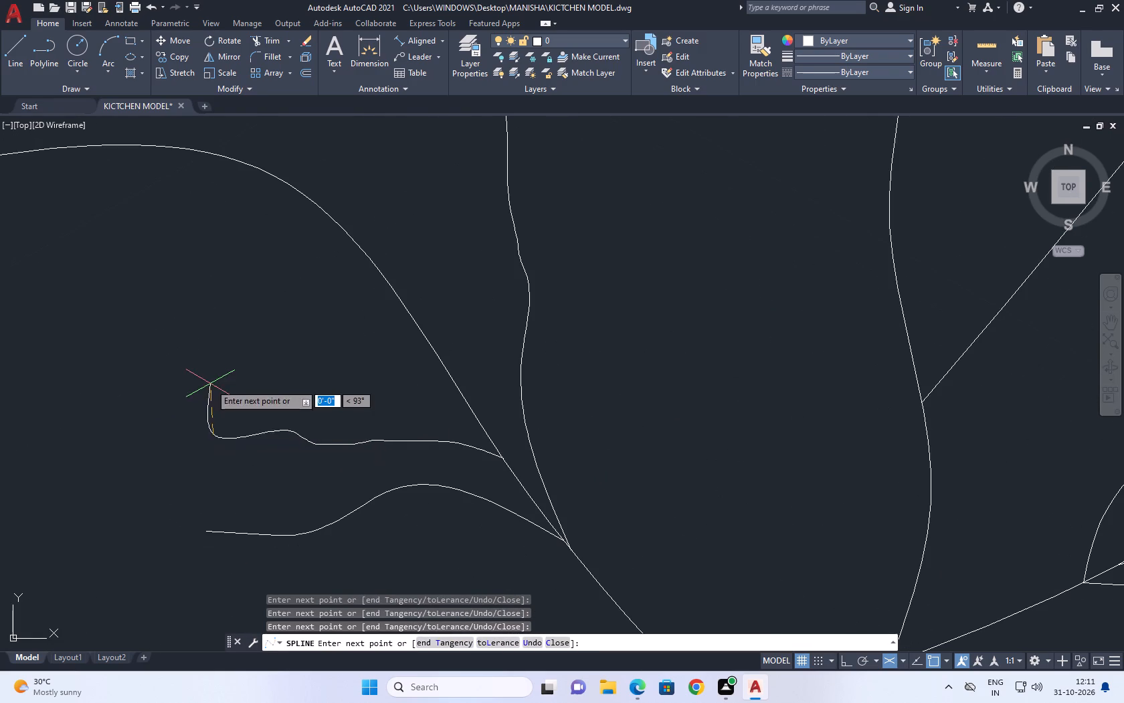
pyautogui.click(266, 397)
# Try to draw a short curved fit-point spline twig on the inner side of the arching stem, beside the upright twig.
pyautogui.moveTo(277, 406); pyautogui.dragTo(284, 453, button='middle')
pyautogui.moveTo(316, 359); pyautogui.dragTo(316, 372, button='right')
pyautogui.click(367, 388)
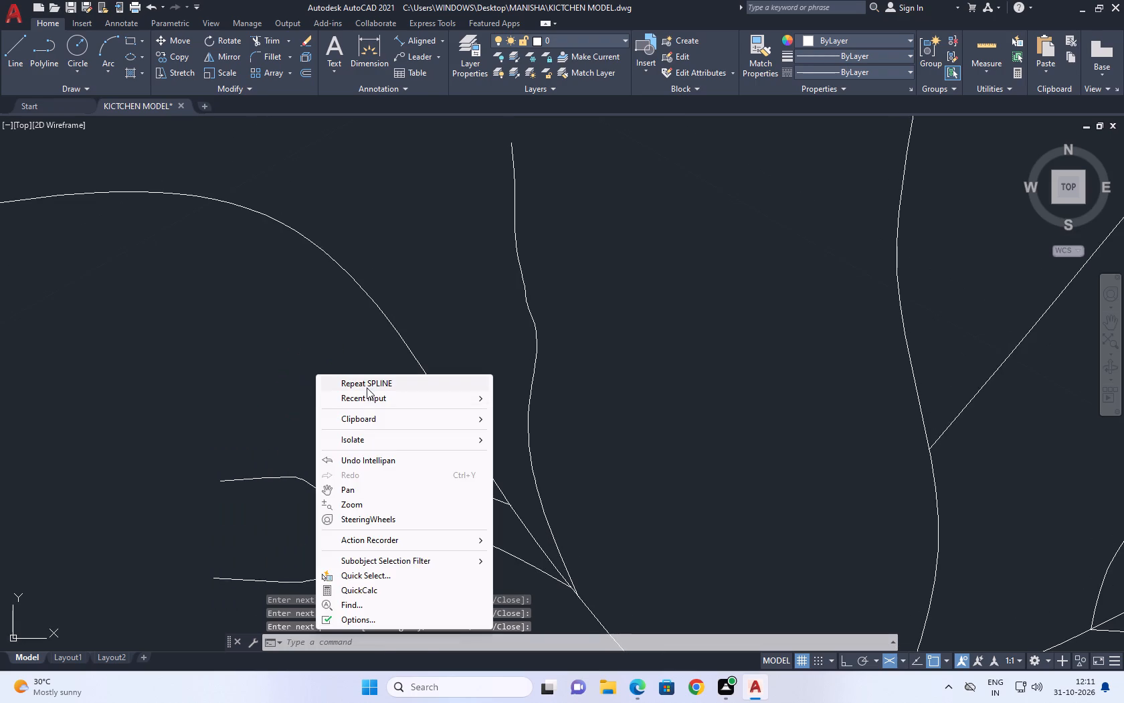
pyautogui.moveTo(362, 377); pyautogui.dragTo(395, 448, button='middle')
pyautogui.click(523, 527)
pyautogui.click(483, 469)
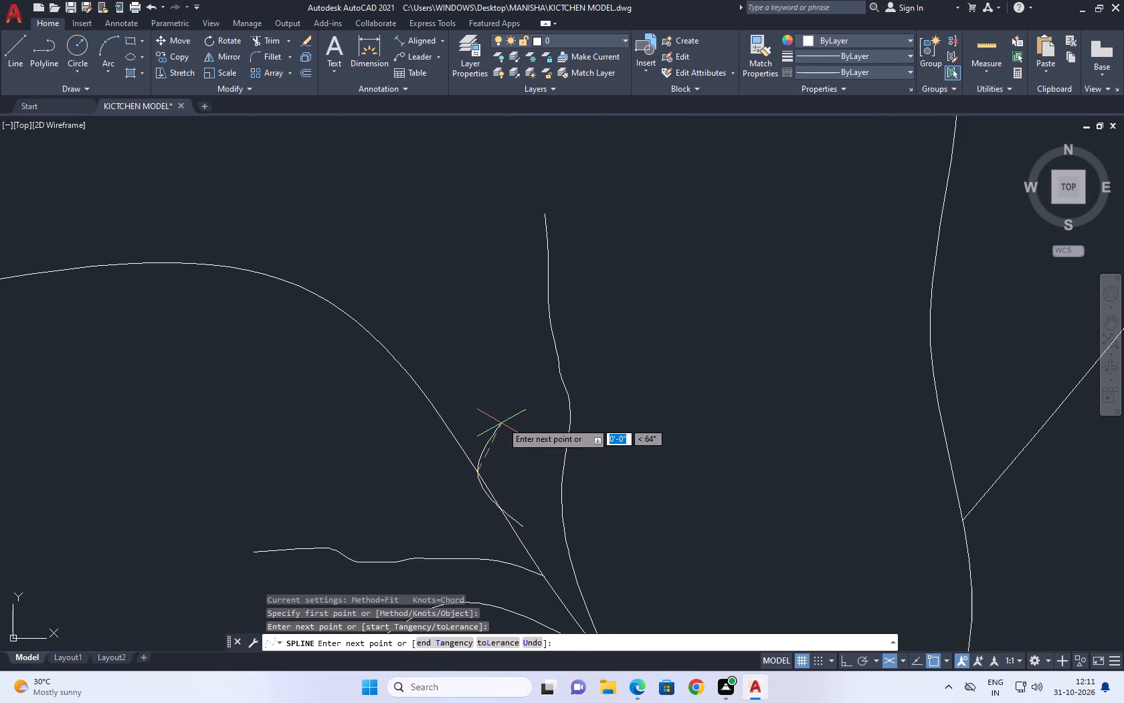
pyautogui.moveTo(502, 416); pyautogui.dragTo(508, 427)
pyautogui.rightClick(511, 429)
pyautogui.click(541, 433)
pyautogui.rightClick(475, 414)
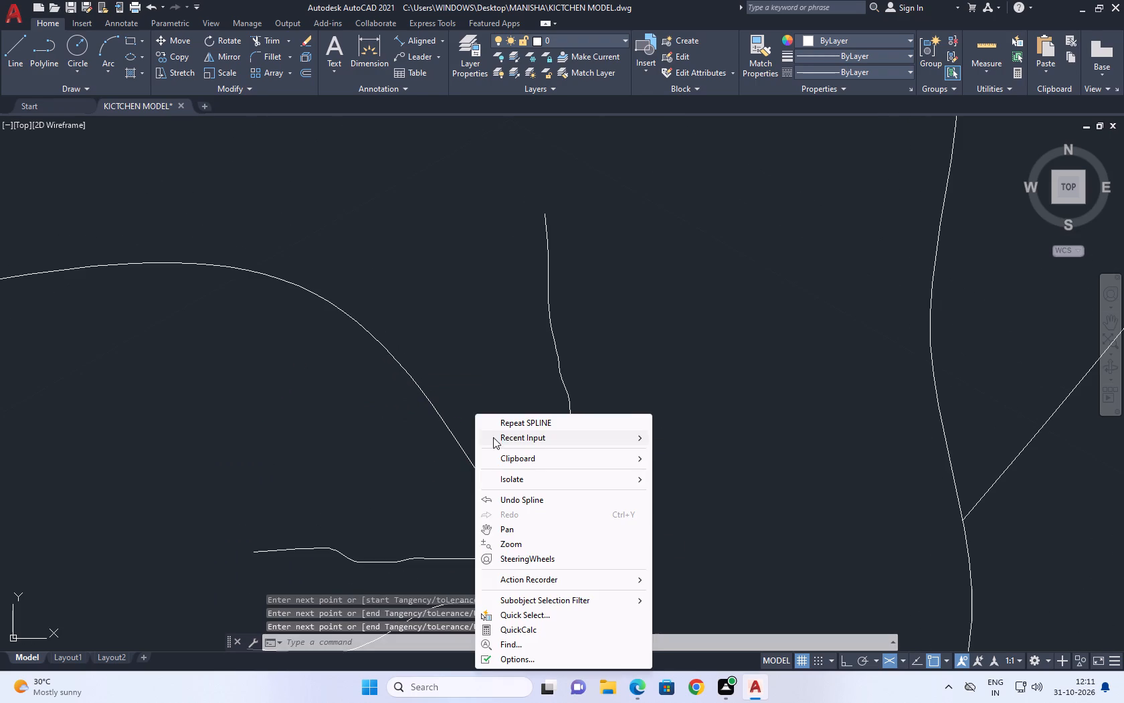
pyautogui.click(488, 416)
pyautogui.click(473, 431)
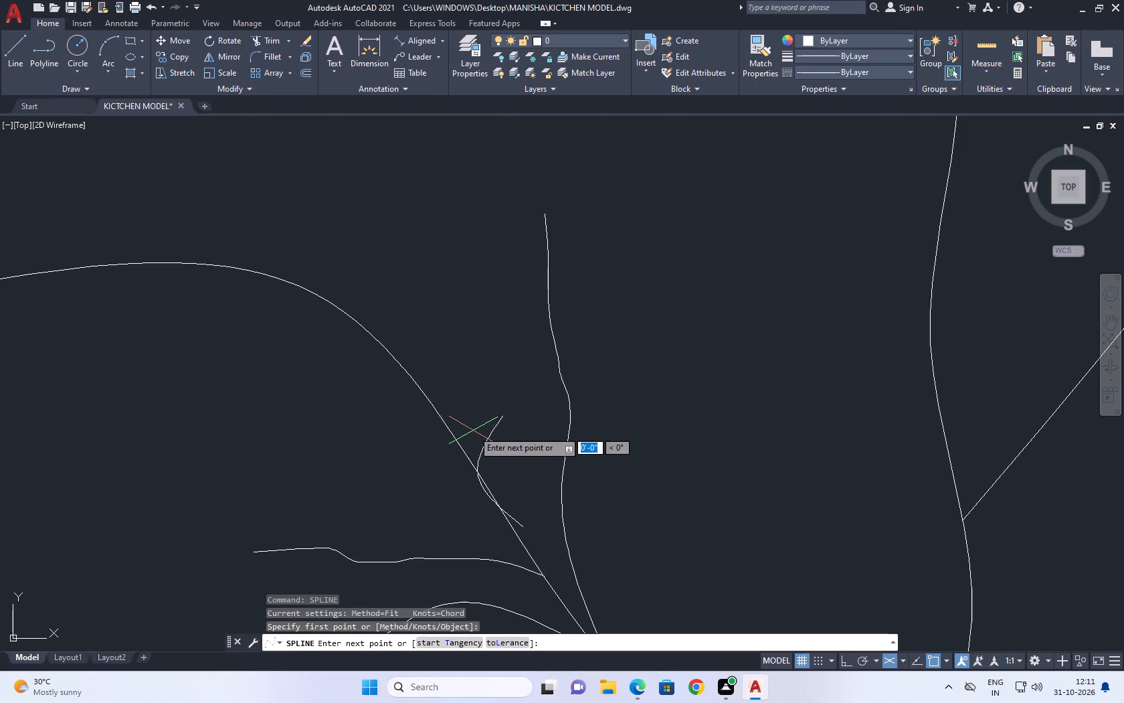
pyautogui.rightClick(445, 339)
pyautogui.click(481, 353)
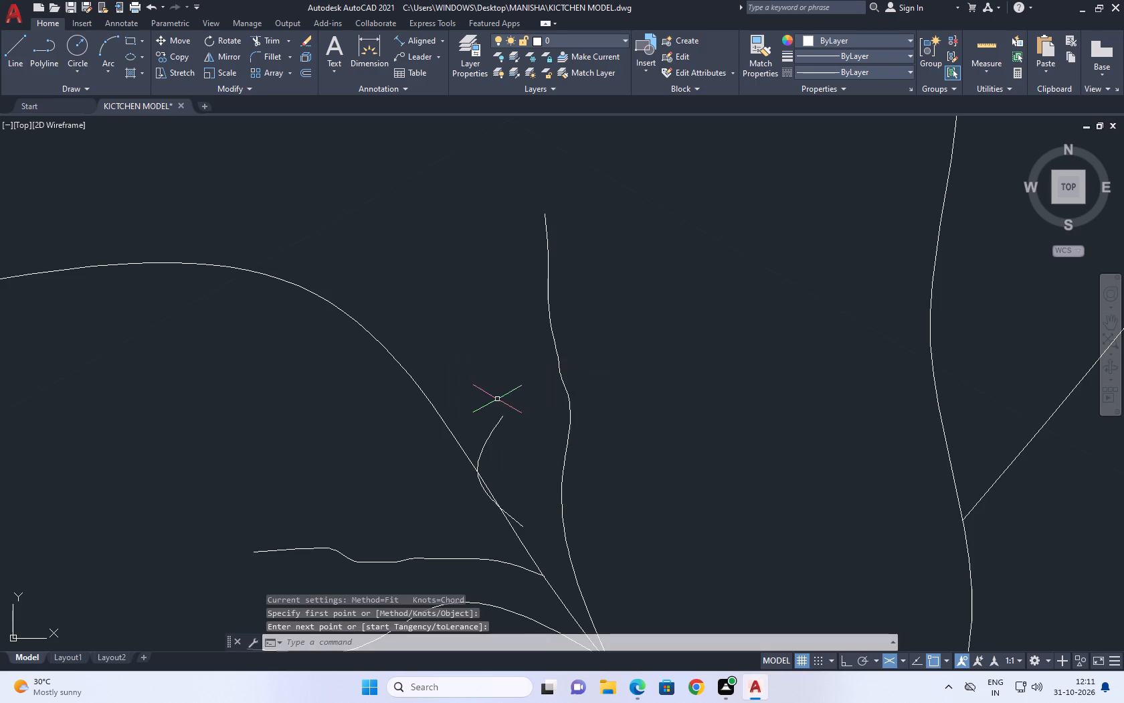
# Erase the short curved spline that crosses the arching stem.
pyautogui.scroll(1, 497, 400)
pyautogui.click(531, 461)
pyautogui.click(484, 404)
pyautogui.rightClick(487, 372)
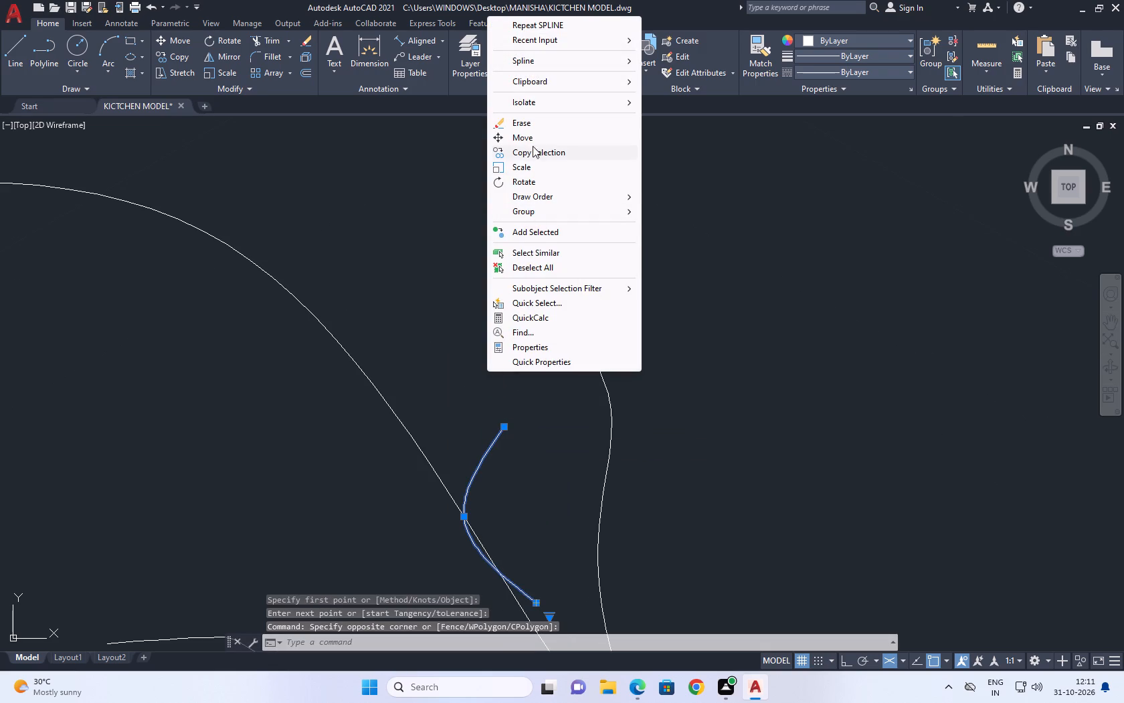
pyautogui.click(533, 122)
# Draw a wavy fit-point spline twig rising from the lower part of the upright twig, between it and the arching stem.
pyautogui.scroll(-3, 485, 293)
pyautogui.moveTo(480, 313); pyautogui.dragTo(470, 386, button='middle')
pyautogui.scroll(-1, 469, 372)
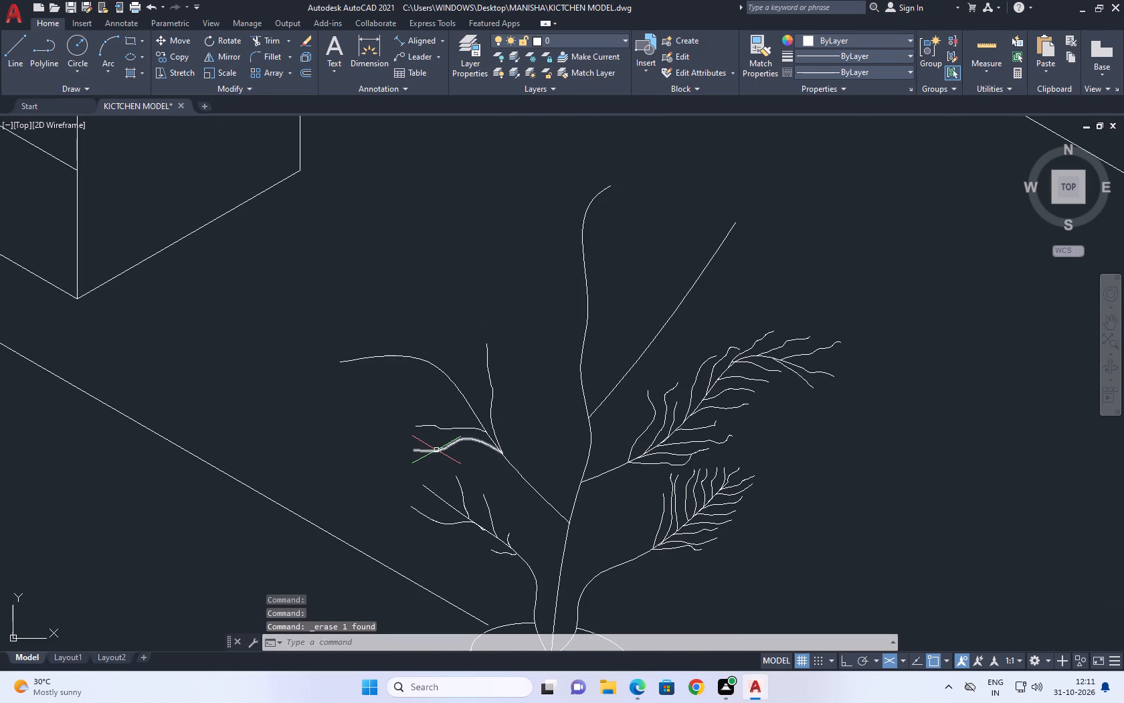
pyautogui.press('s')
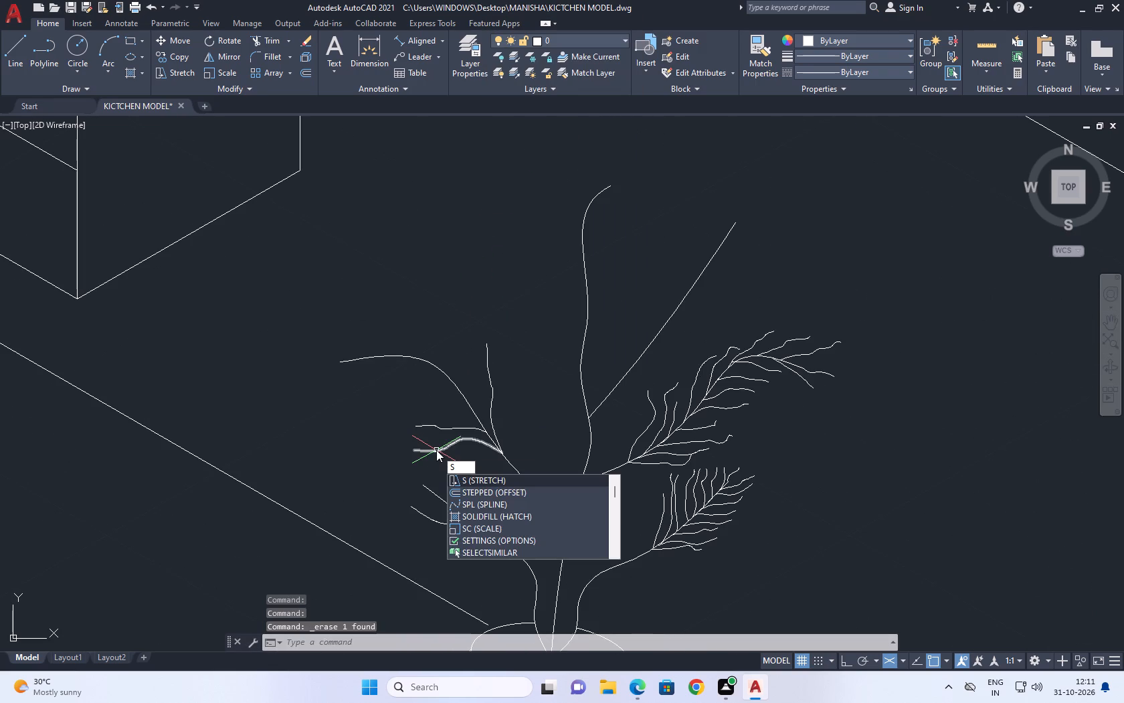
pyautogui.write('PL')
pyautogui.press('space')
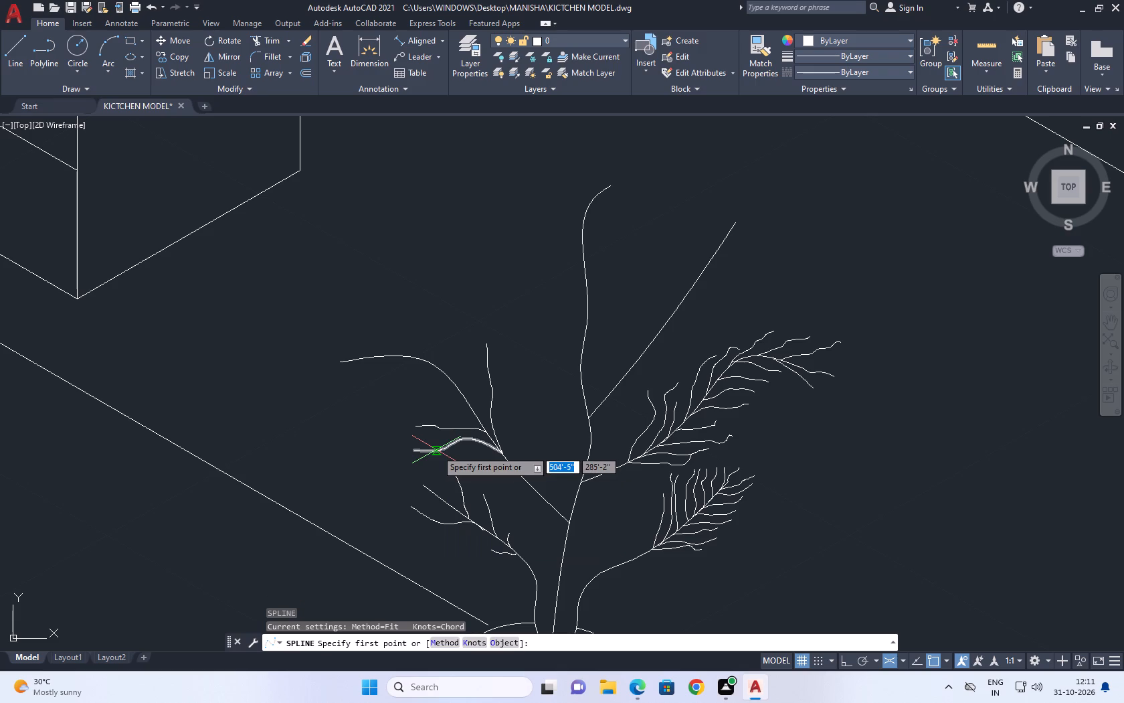
pyautogui.scroll(-5, 467, 360)
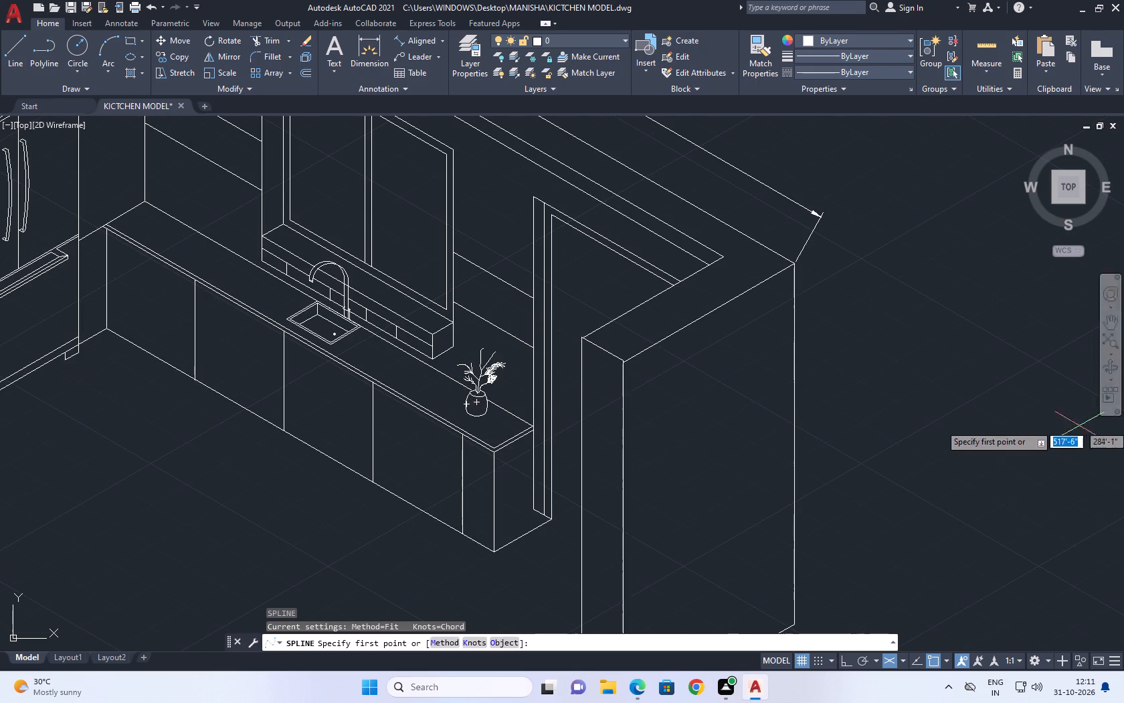
pyautogui.scroll(4, 469, 382)
pyautogui.scroll(1, 471, 311)
pyautogui.moveTo(469, 304); pyautogui.dragTo(488, 426, button='middle')
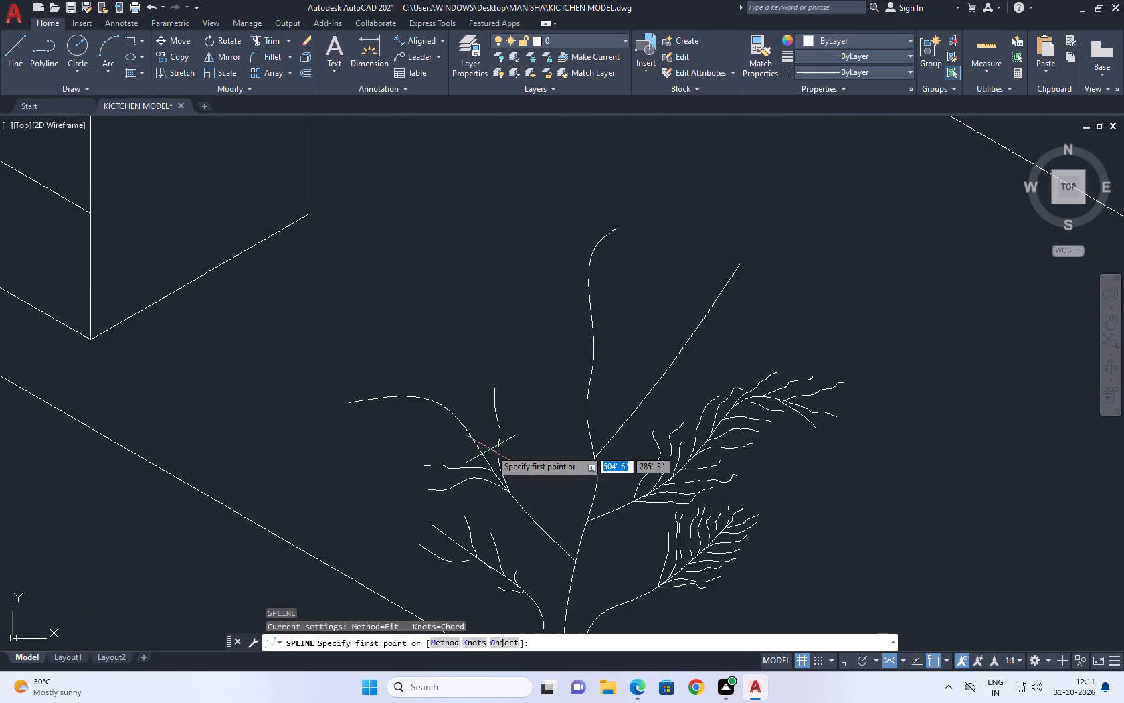
pyautogui.scroll(1, 490, 449)
pyautogui.click(501, 486)
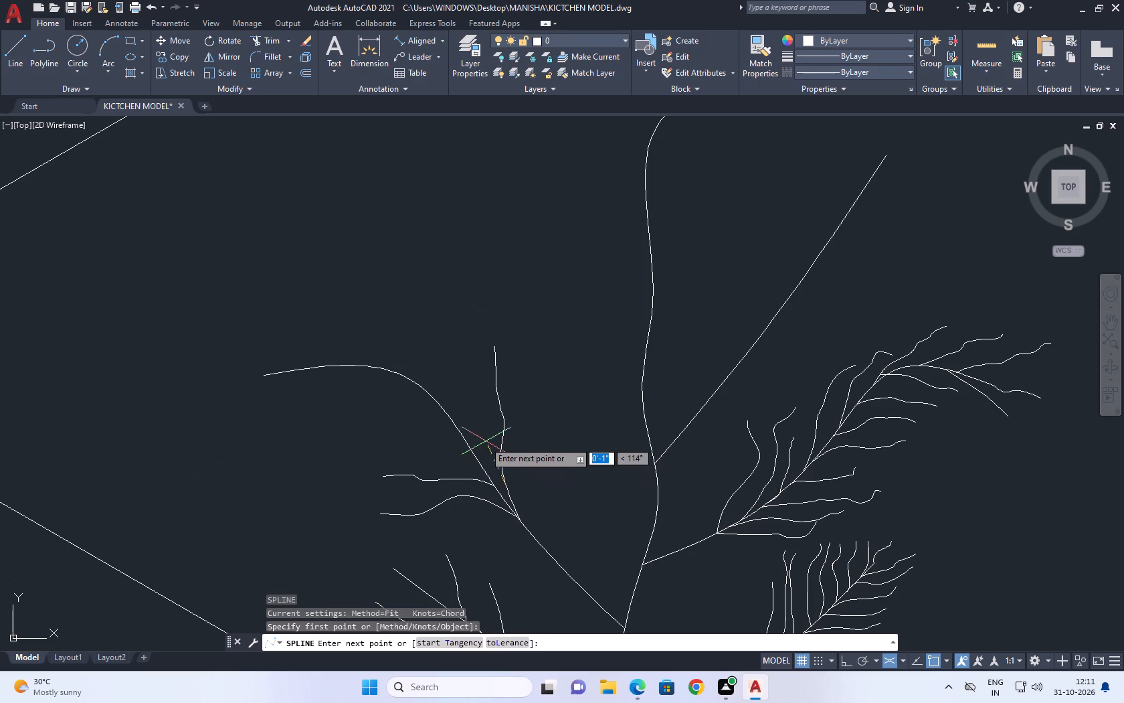
pyautogui.click(480, 441)
pyautogui.moveTo(470, 428); pyautogui.dragTo(471, 418)
pyautogui.click(474, 399)
pyautogui.click(475, 374)
pyautogui.click(466, 361)
pyautogui.rightClick(465, 360)
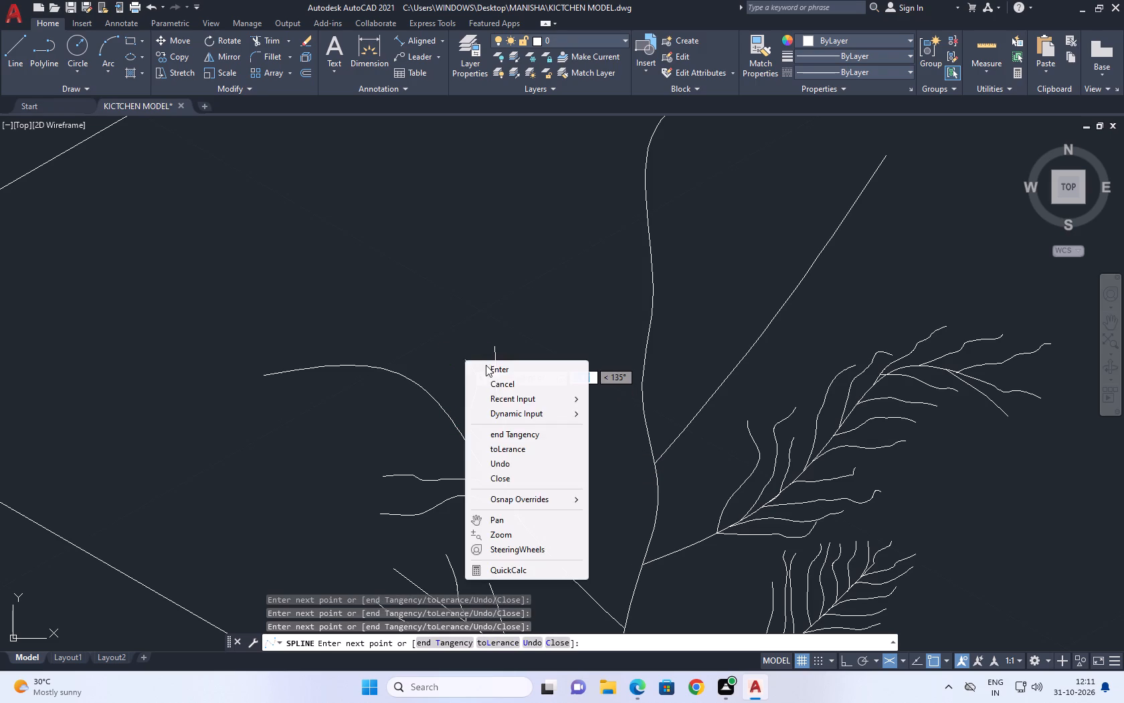
pyautogui.click(490, 367)
# Draw a rising wavy fit-point spline twig from the arching stem's upper side, farther along the stem than the previous upright twigs.
pyautogui.rightClick(463, 359)
pyautogui.click(498, 368)
pyautogui.scroll(3, 464, 406)
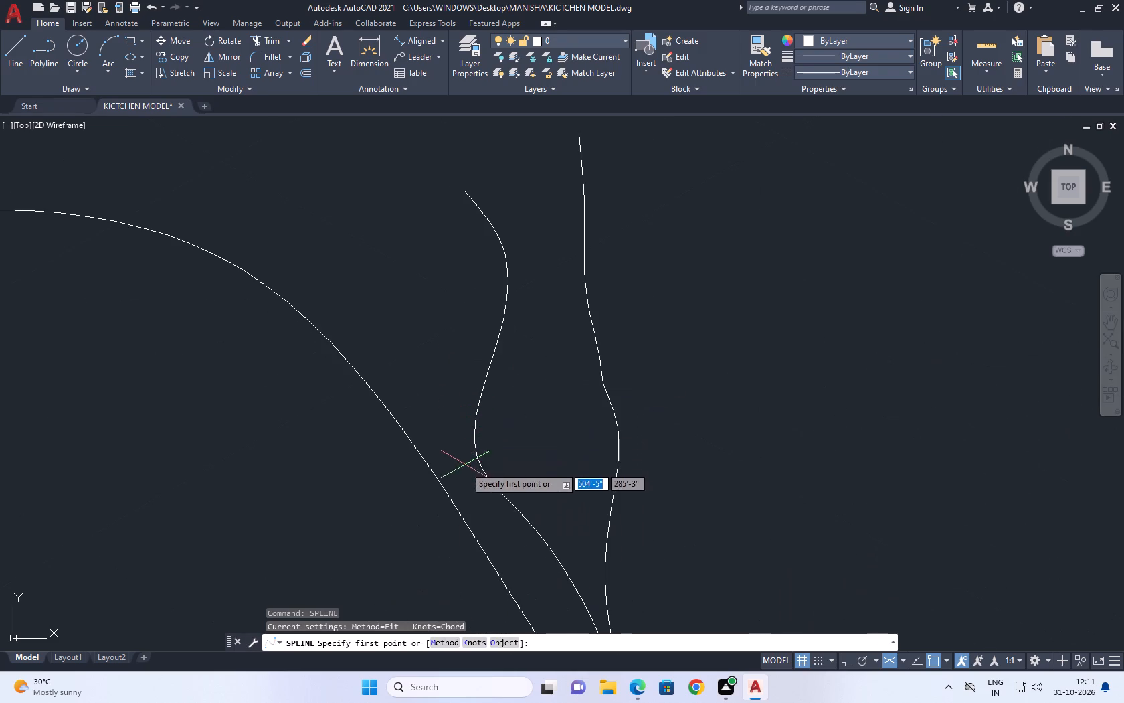
pyautogui.click(469, 522)
pyautogui.moveTo(449, 469); pyautogui.dragTo(449, 461)
pyautogui.moveTo(442, 429); pyautogui.dragTo(442, 420)
pyautogui.click(439, 394)
pyautogui.click(410, 329)
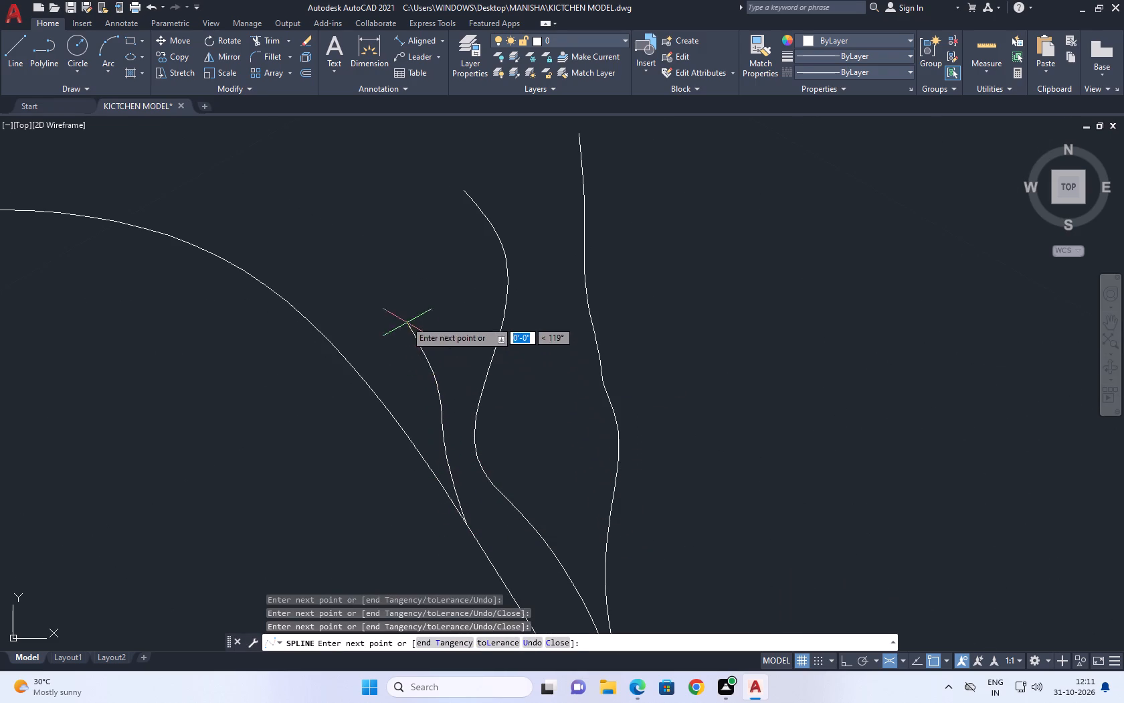
pyautogui.moveTo(399, 287); pyautogui.dragTo(433, 392, button='middle')
pyautogui.click(435, 374)
pyautogui.moveTo(452, 329); pyautogui.dragTo(452, 323)
pyautogui.click(452, 309)
pyautogui.click(440, 286)
pyautogui.rightClick(440, 283)
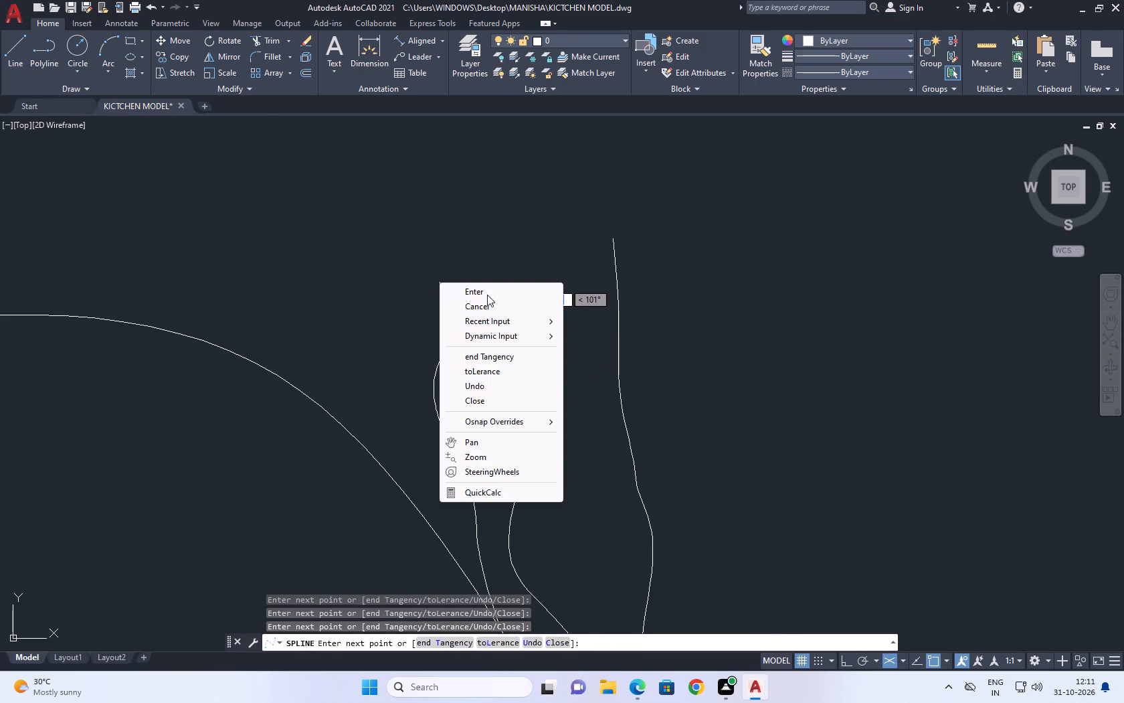
pyautogui.click(490, 293)
# Draw a third outward wavy fit-point spline twig from the arching stem's lower side, above the two nearly horizontal twigs, with an upturned tip.
pyautogui.moveTo(434, 352); pyautogui.dragTo(441, 364, button='middle')
pyautogui.rightClick(448, 360)
pyautogui.click(487, 366)
pyautogui.moveTo(424, 412); pyautogui.dragTo(535, 366, button='middle')
pyautogui.scroll(-4, 538, 364)
pyautogui.scroll(4, 545, 414)
pyautogui.click(620, 429)
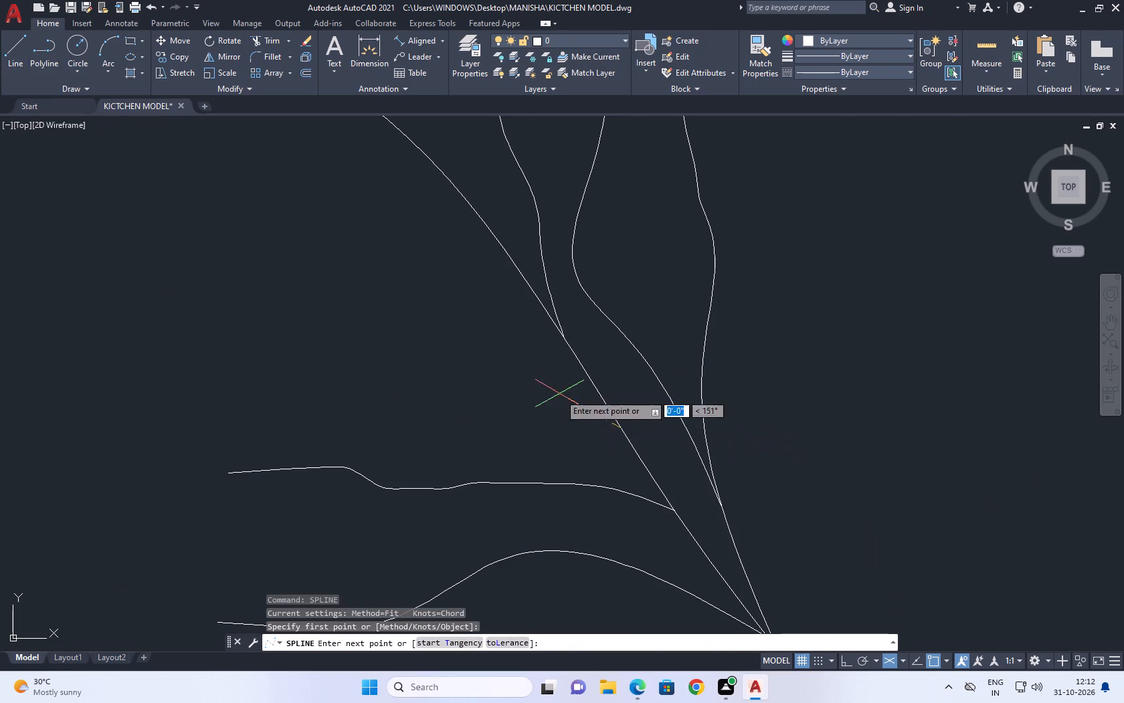
pyautogui.click(559, 394)
pyautogui.moveTo(533, 382); pyautogui.dragTo(500, 382)
pyautogui.moveTo(475, 381); pyautogui.dragTo(466, 382)
pyautogui.moveTo(452, 385); pyautogui.dragTo(438, 387)
pyautogui.moveTo(411, 388); pyautogui.dragTo(401, 384)
pyautogui.click(349, 366)
pyautogui.moveTo(337, 363); pyautogui.dragTo(320, 364)
pyautogui.moveTo(302, 370); pyautogui.dragTo(292, 374)
pyautogui.click(257, 374)
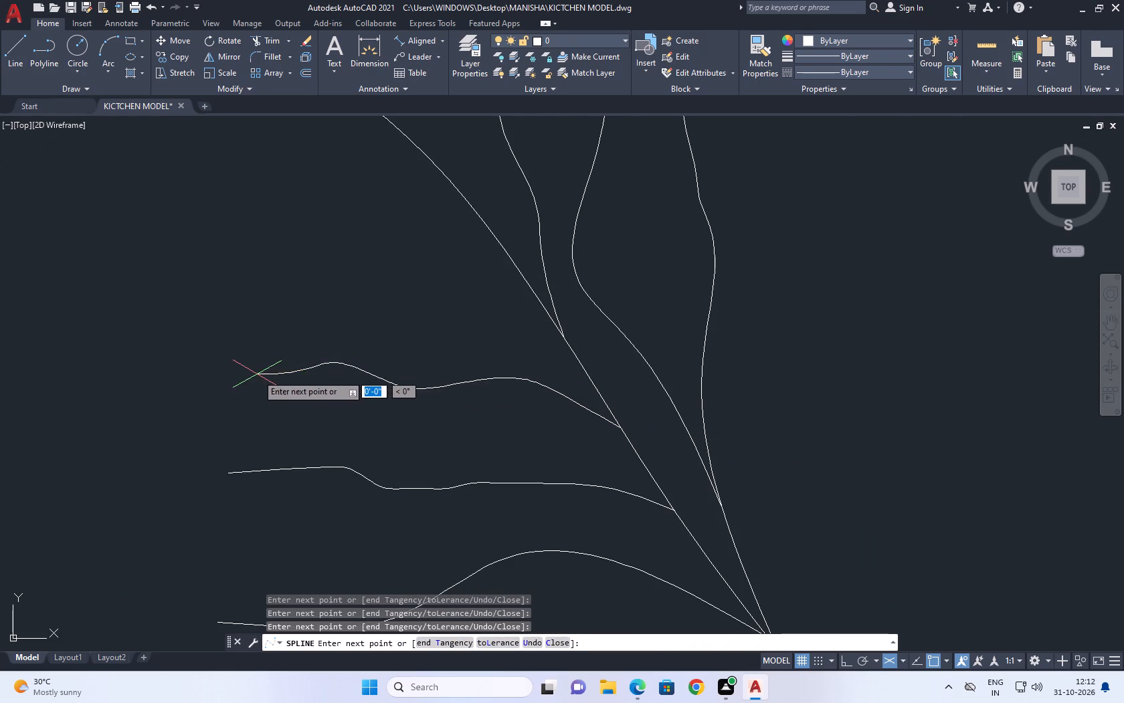
pyautogui.click(249, 369)
pyautogui.click(240, 356)
pyautogui.rightClick(249, 358)
pyautogui.click(287, 366)
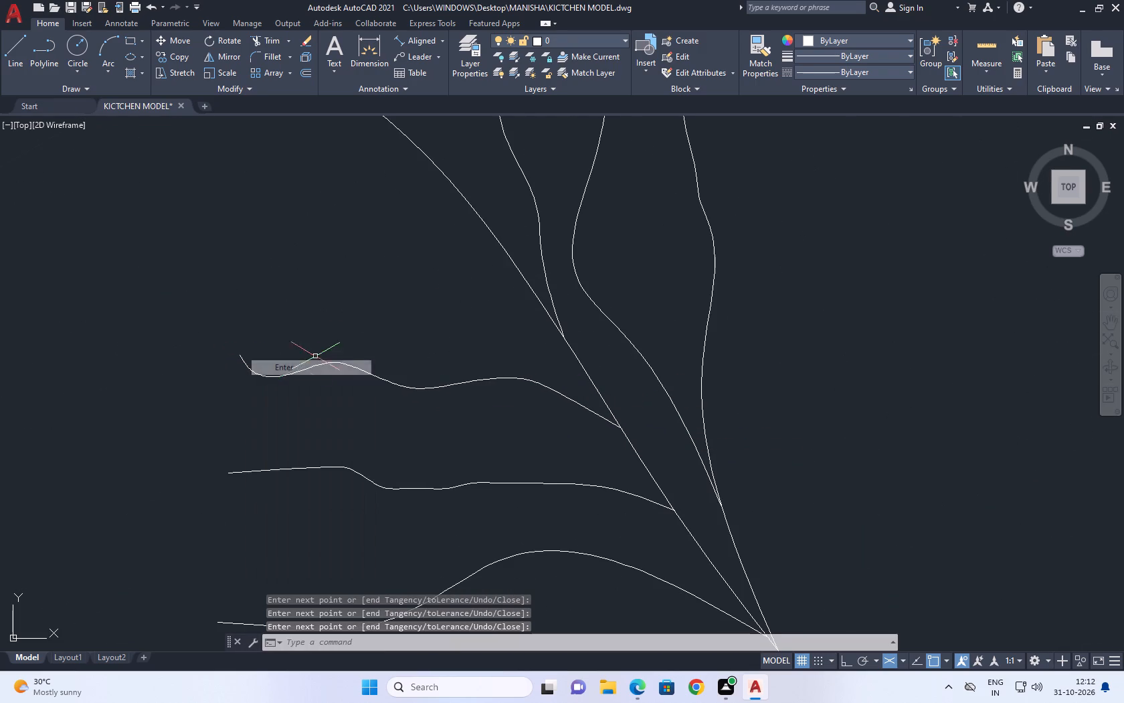
# Draw a fourth outward wavy fit-point spline twig from the arching stem's lower side, just above the previous one, with a small kinked tip.
pyautogui.moveTo(342, 335); pyautogui.dragTo(422, 496, button='middle')
pyautogui.rightClick(419, 408)
pyautogui.click(487, 413)
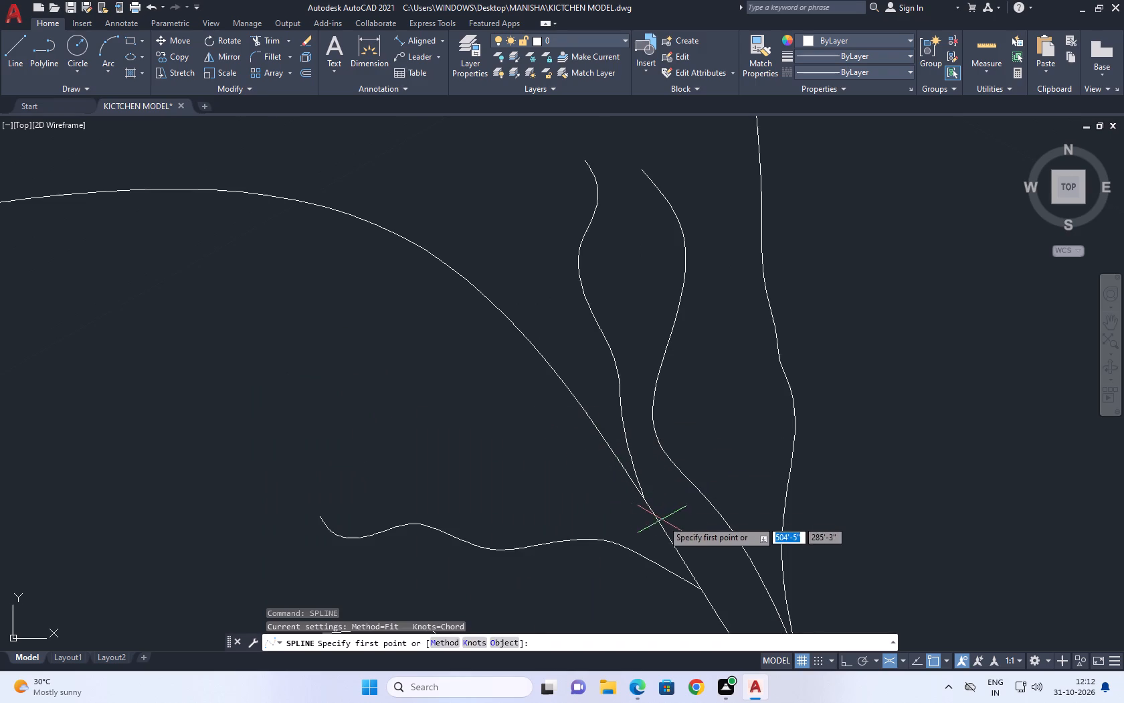
pyautogui.click(665, 536)
pyautogui.moveTo(610, 497); pyautogui.dragTo(602, 495)
pyautogui.click(555, 479)
pyautogui.click(528, 465)
pyautogui.moveTo(506, 465); pyautogui.dragTo(490, 467)
pyautogui.moveTo(478, 469); pyautogui.dragTo(464, 471)
pyautogui.moveTo(434, 471); pyautogui.dragTo(419, 471)
pyautogui.click(354, 461)
pyautogui.click(339, 455)
pyautogui.click(322, 469)
pyautogui.click(307, 451)
pyautogui.rightClick(307, 451)
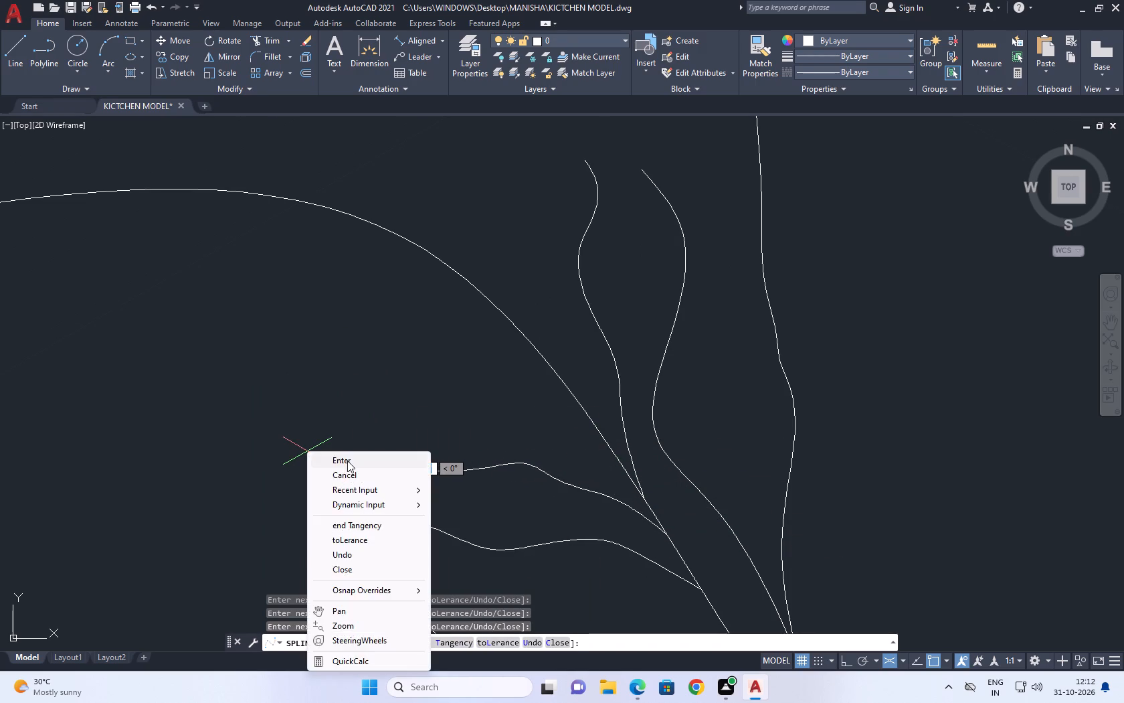
pyautogui.click(347, 461)
# Draw a fit-point spline twig rising from the arching stem's upper side beyond the existing upright twigs, curving outward to a short upturned tip.
pyautogui.scroll(-4, 275, 415)
pyautogui.moveTo(328, 390); pyautogui.dragTo(444, 447, button='middle')
pyautogui.rightClick(450, 395)
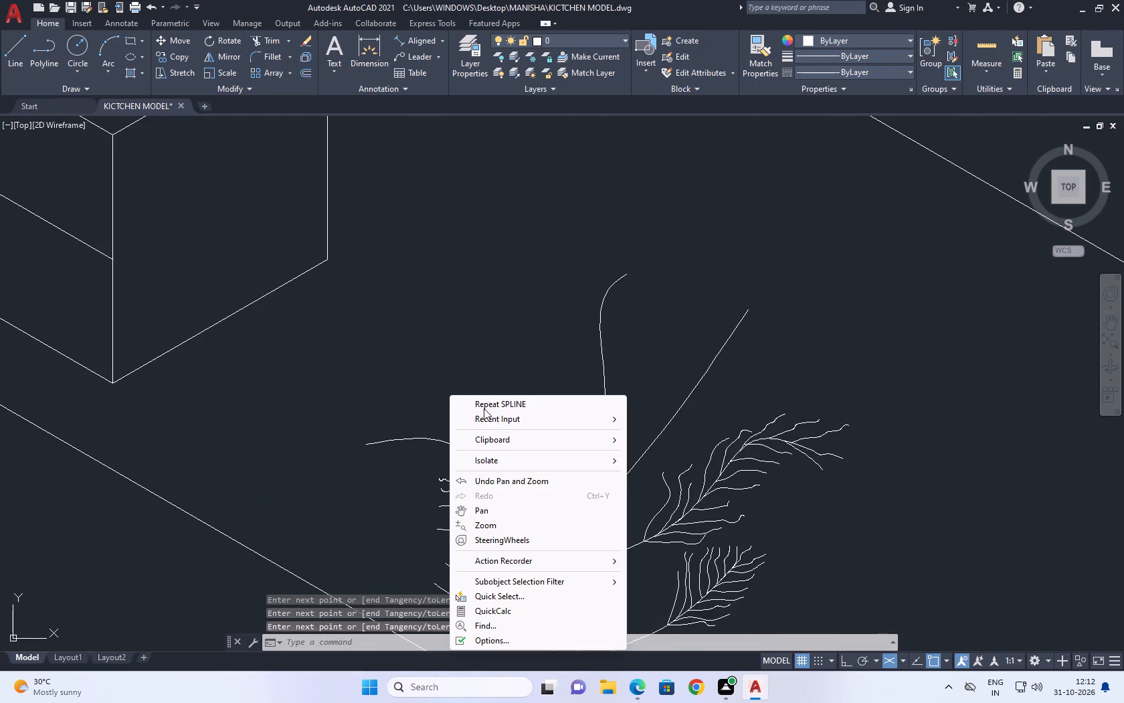
pyautogui.click(484, 408)
pyautogui.scroll(2, 487, 493)
pyautogui.click(467, 445)
pyautogui.click(437, 387)
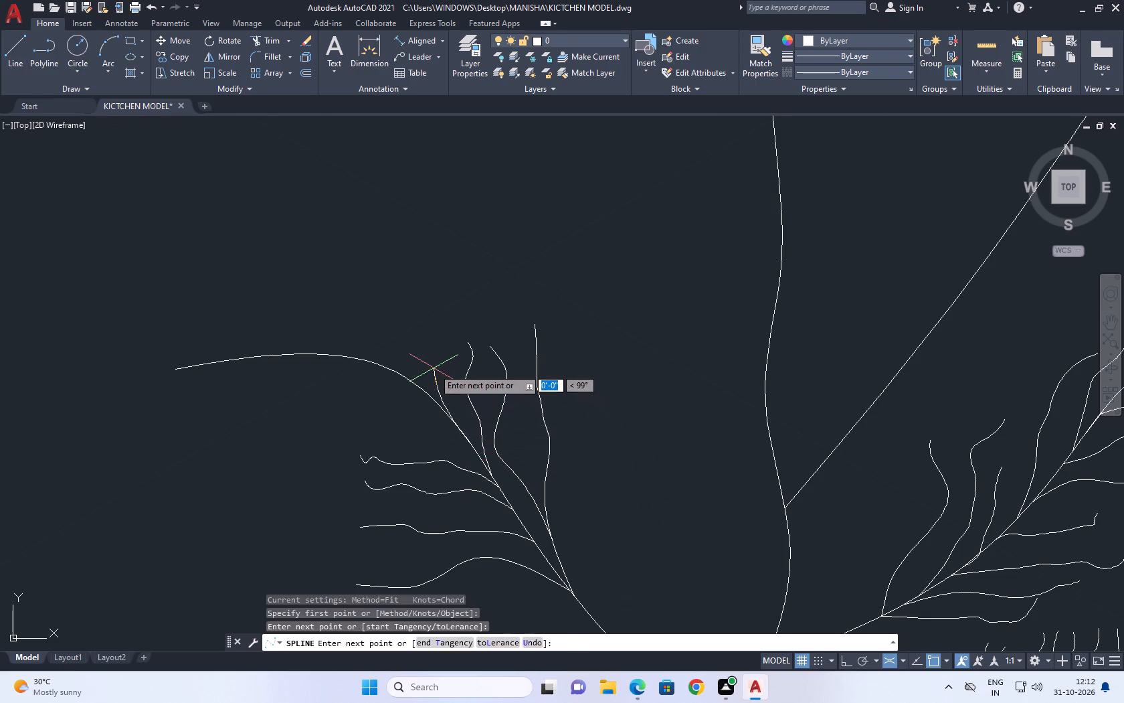
pyautogui.click(434, 368)
pyautogui.click(426, 342)
pyautogui.click(418, 328)
pyautogui.click(403, 314)
pyautogui.click(379, 309)
pyautogui.click(362, 307)
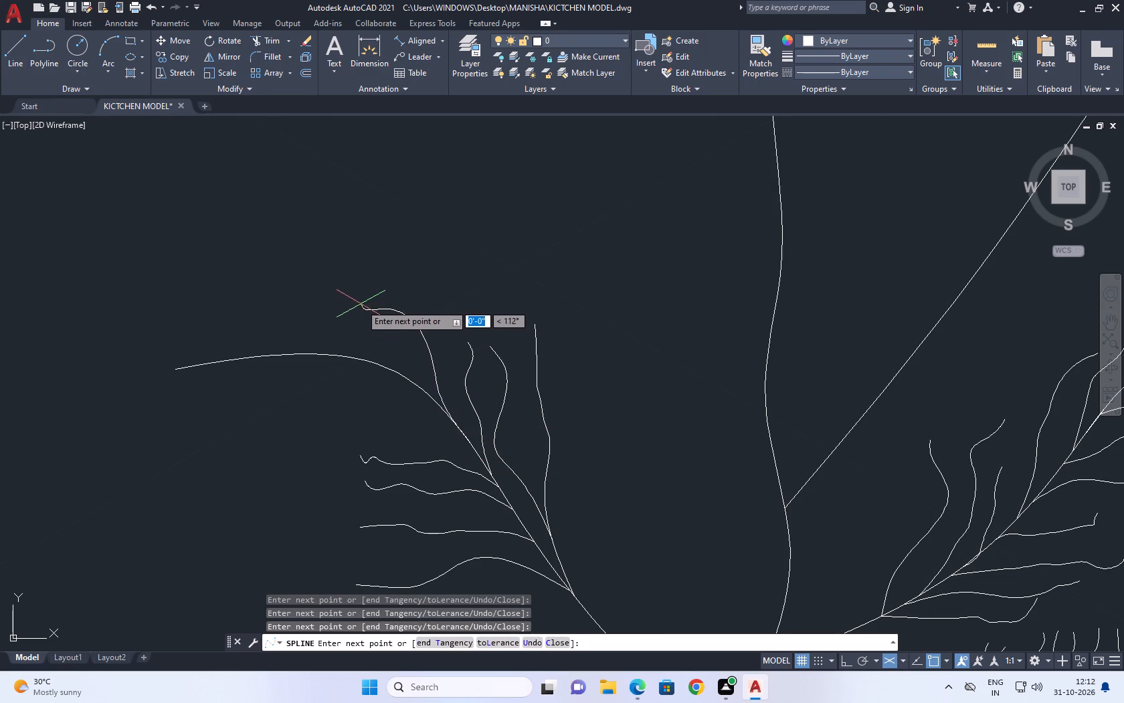
pyautogui.click(362, 297)
pyautogui.rightClick(363, 299)
pyautogui.click(417, 309)
# Draw a long, nearly horizontal wavy fit-point spline twig outward from the arching stem's lower side, opposite the newest upper twig.
pyautogui.rightClick(418, 309)
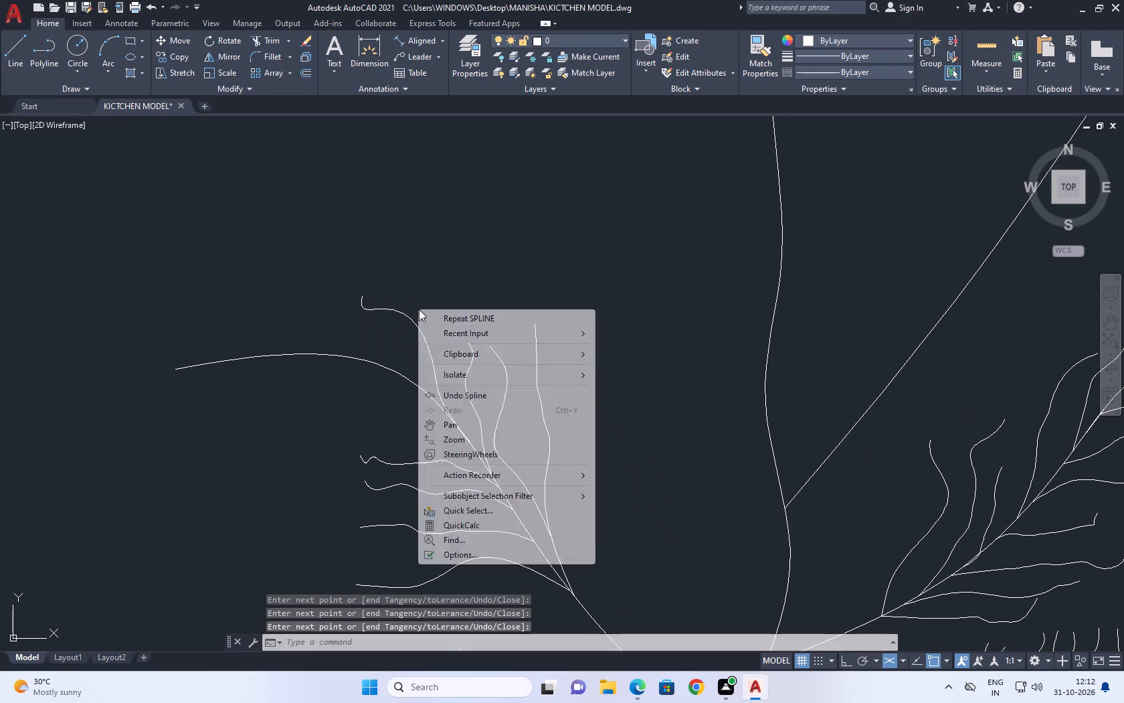
pyautogui.click(456, 324)
pyautogui.click(457, 434)
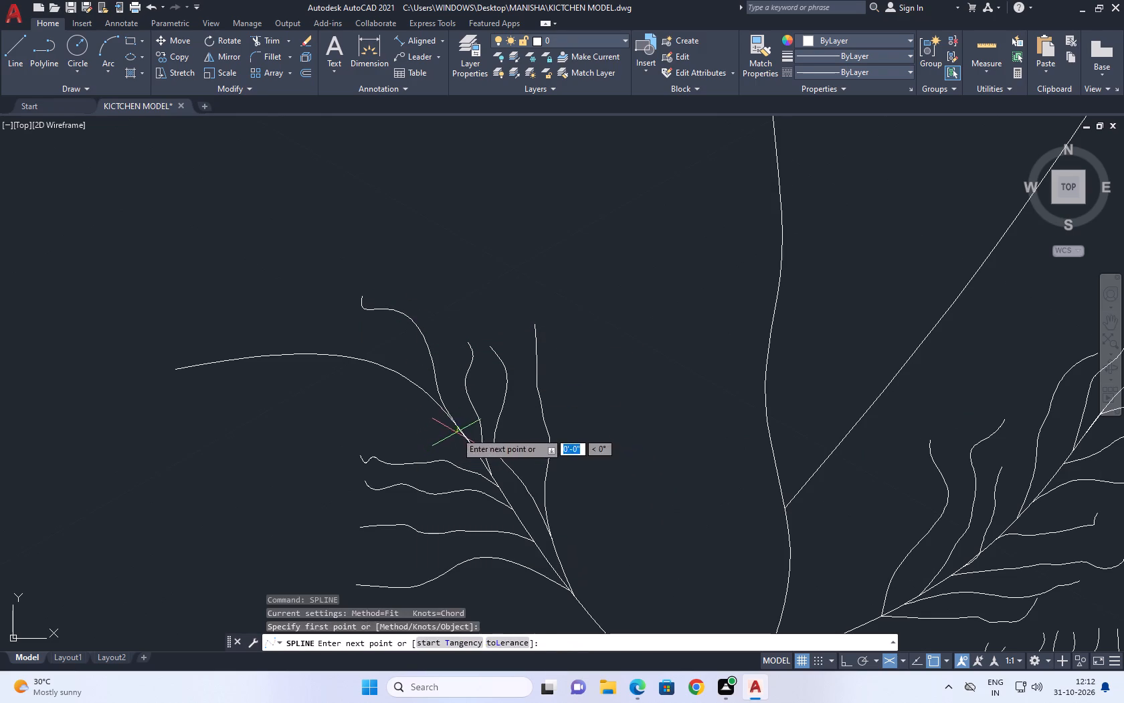
pyautogui.moveTo(401, 408); pyautogui.dragTo(390, 408)
pyautogui.moveTo(359, 411); pyautogui.dragTo(352, 415)
pyautogui.moveTo(329, 413); pyautogui.dragTo(318, 413)
pyautogui.moveTo(304, 412); pyautogui.dragTo(288, 415)
pyautogui.moveTo(284, 417); pyautogui.dragTo(276, 419)
pyautogui.click(266, 416)
pyautogui.click(252, 411)
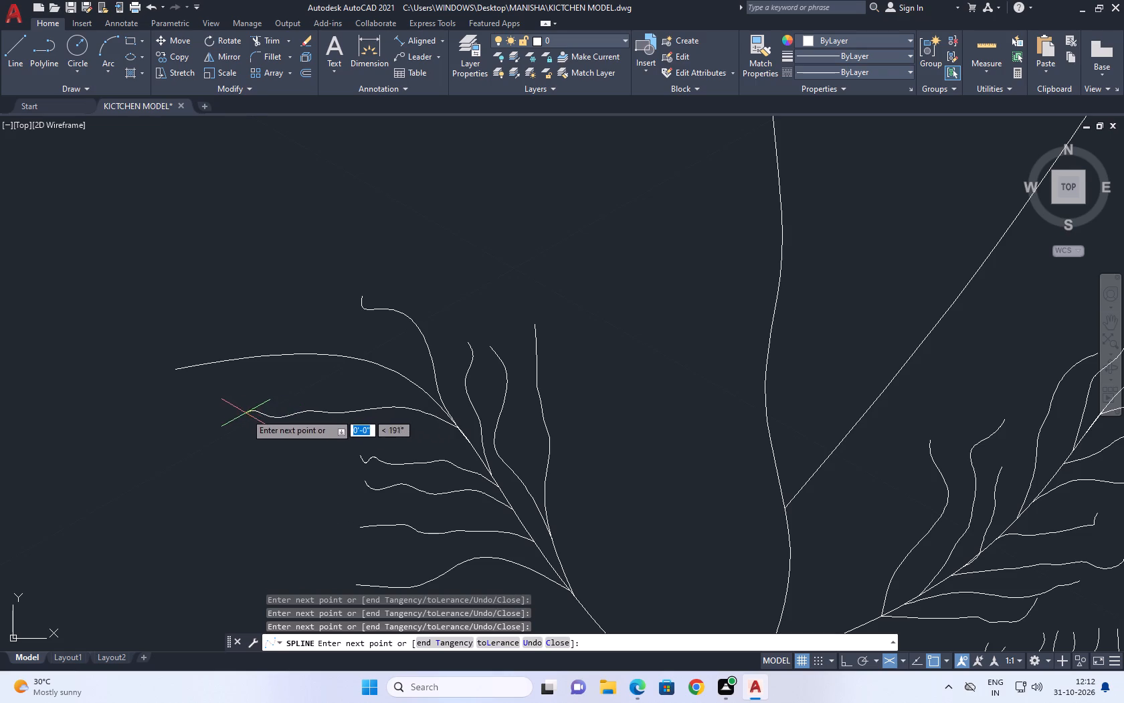
pyautogui.rightClick(242, 414)
pyautogui.click(261, 420)
# Draw a fit-point spline twig from the upper side of the arching stem's outer part, rising outward in waves to a small hooked tip.
pyautogui.moveTo(293, 372); pyautogui.dragTo(604, 506, button='middle')
pyautogui.rightClick(572, 366)
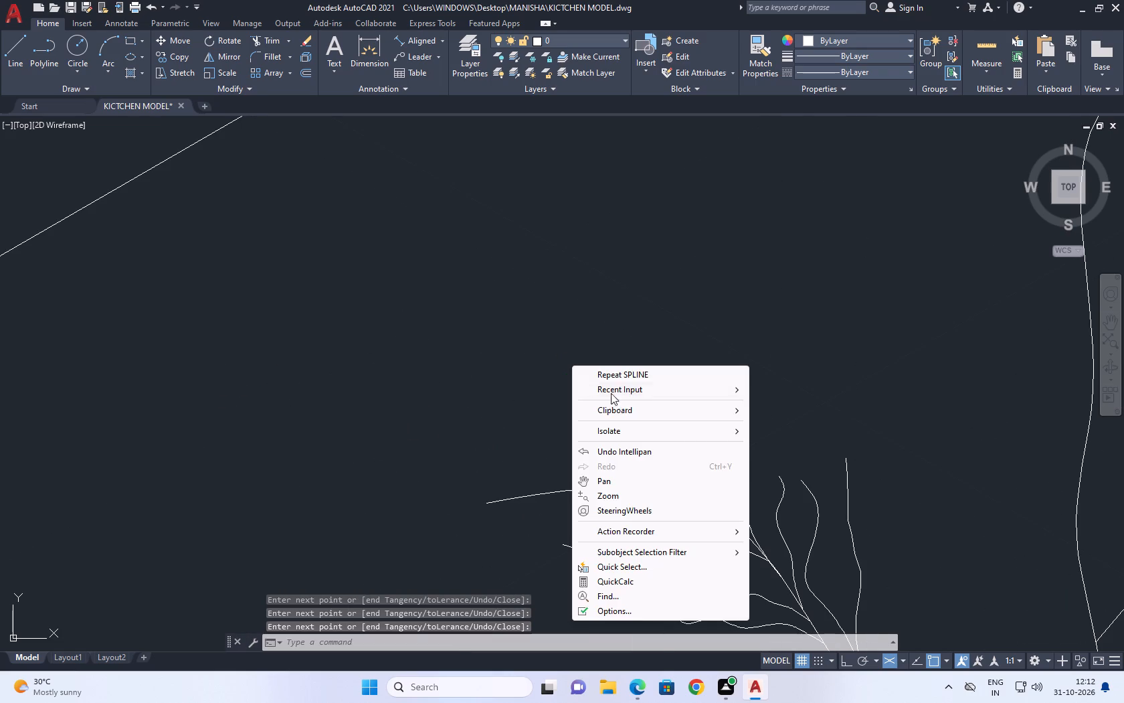
pyautogui.click(650, 374)
pyautogui.click(675, 493)
pyautogui.moveTo(621, 469); pyautogui.dragTo(615, 455)
pyautogui.moveTo(605, 443); pyautogui.dragTo(605, 442)
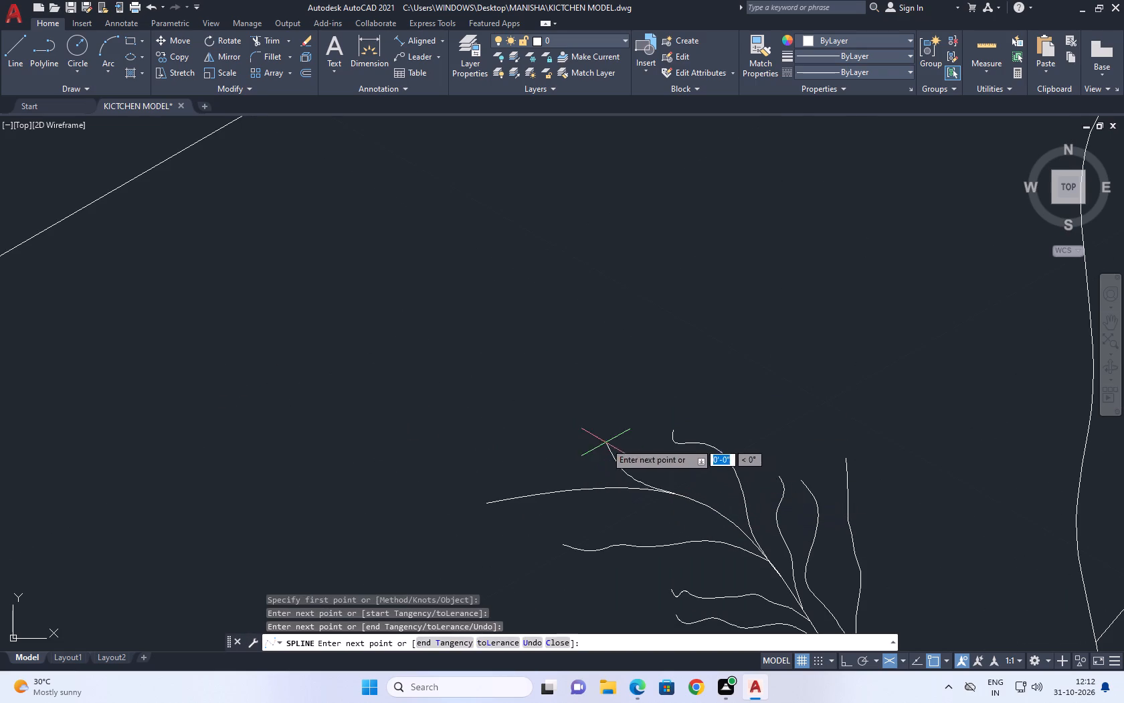
pyautogui.moveTo(605, 442); pyautogui.dragTo(559, 434)
pyautogui.moveTo(545, 426); pyautogui.dragTo(536, 424)
pyautogui.click(522, 419)
pyautogui.click(509, 416)
pyautogui.doubleClick(490, 414)
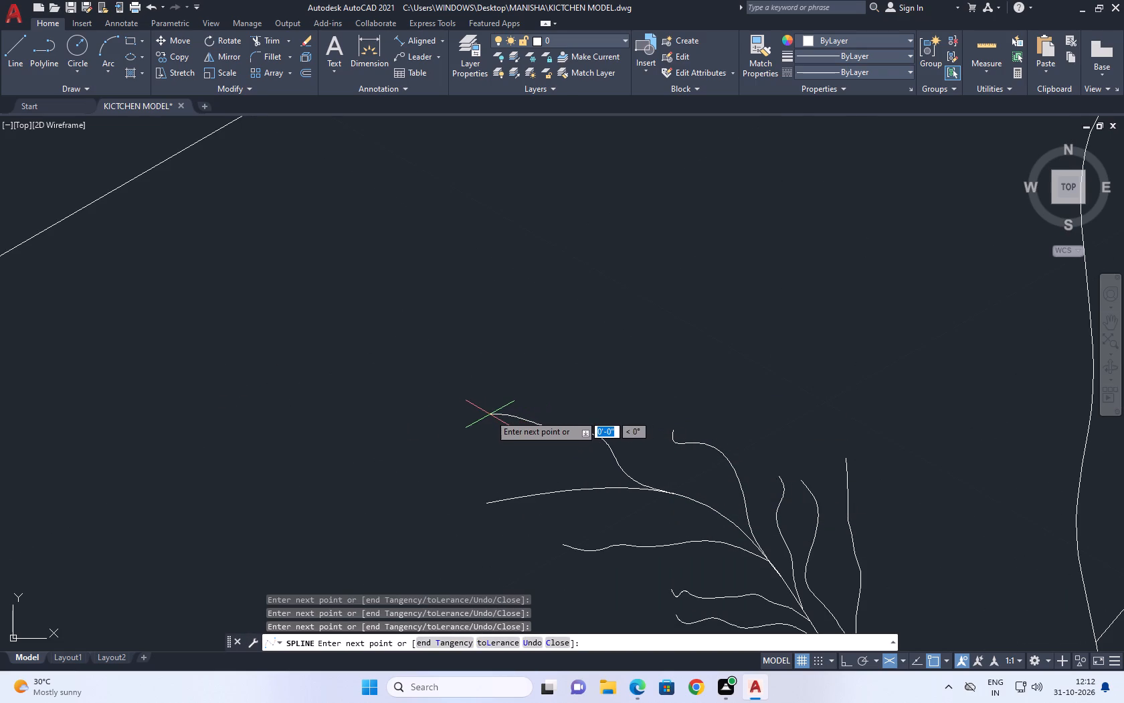
pyautogui.click(492, 407)
pyautogui.rightClick(543, 410)
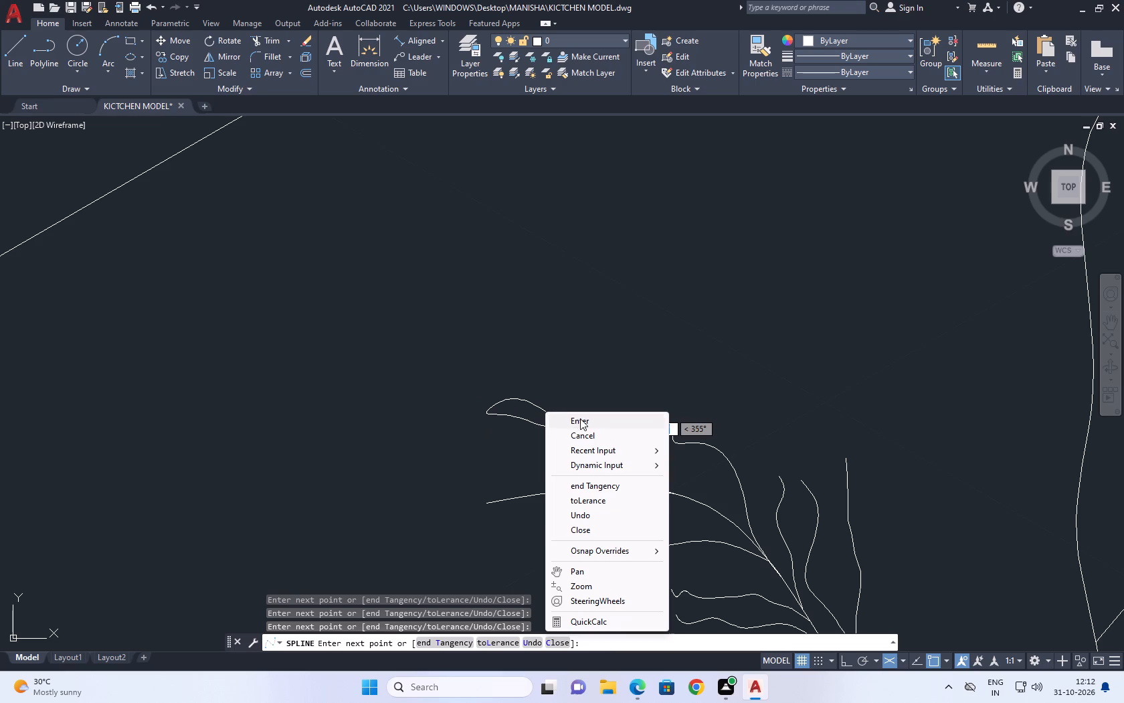
pyautogui.click(580, 418)
# Draw a fit-point spline twig from the upper side near the arching stem's tip, levelling out horizontally past the stem's end.
pyautogui.moveTo(632, 476); pyautogui.dragTo(406, 408, button='middle')
pyautogui.rightClick(426, 405)
pyautogui.click(484, 410)
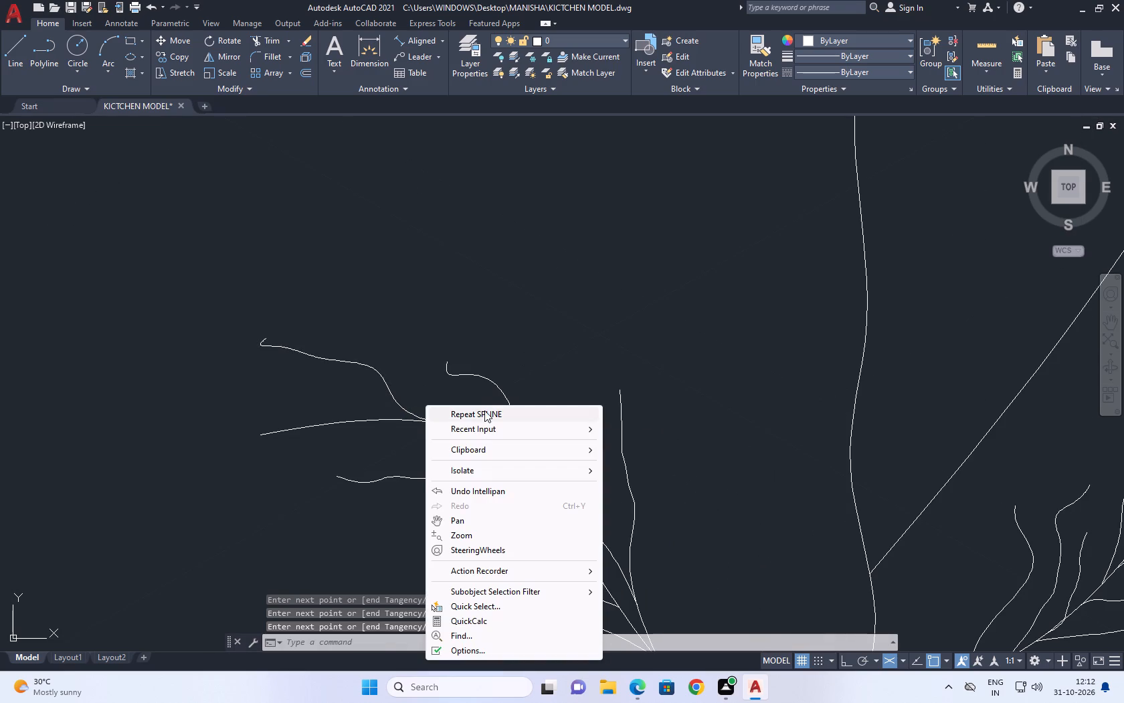
pyautogui.click(360, 420)
pyautogui.click(322, 416)
pyautogui.moveTo(308, 406); pyautogui.dragTo(294, 406)
pyautogui.moveTo(277, 404); pyautogui.dragTo(251, 405)
pyautogui.moveTo(233, 405); pyautogui.dragTo(227, 405)
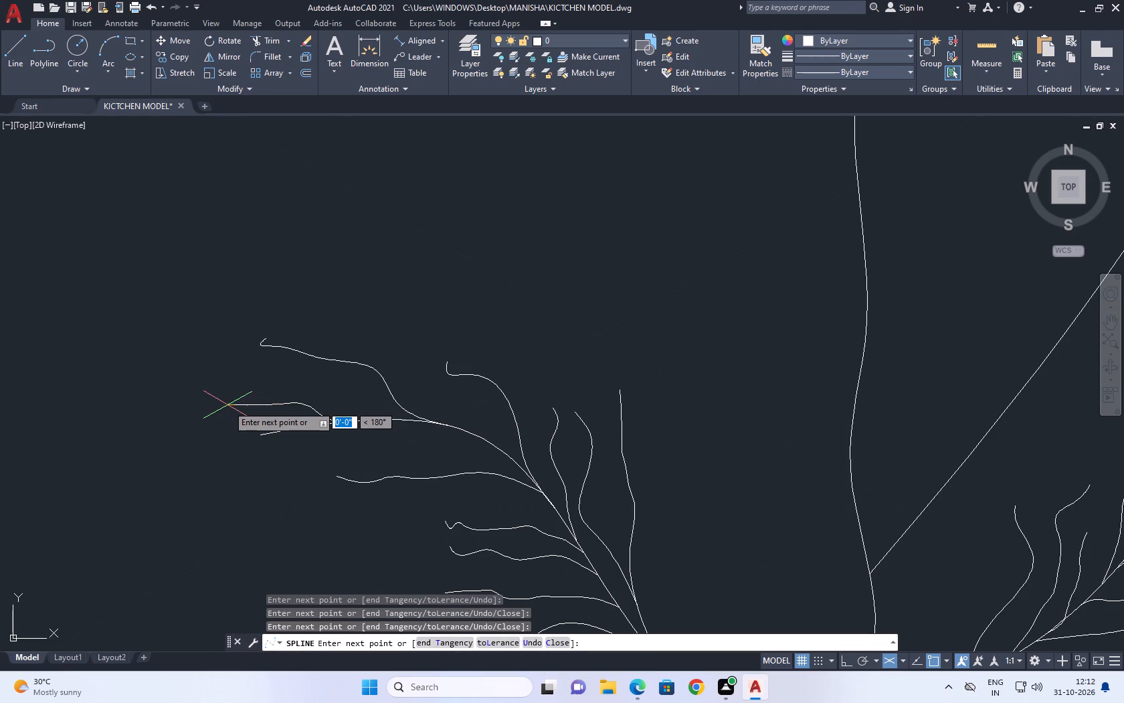
pyautogui.moveTo(227, 405); pyautogui.dragTo(222, 405)
pyautogui.click(217, 405)
pyautogui.click(210, 405)
pyautogui.rightClick(211, 402)
pyautogui.click(249, 408)
# Draw a rising fit-point spline twig with a hooked tip from the arching stem's upper side, between the two outward-curving upper twigs.
pyautogui.scroll(-1, 474, 420)
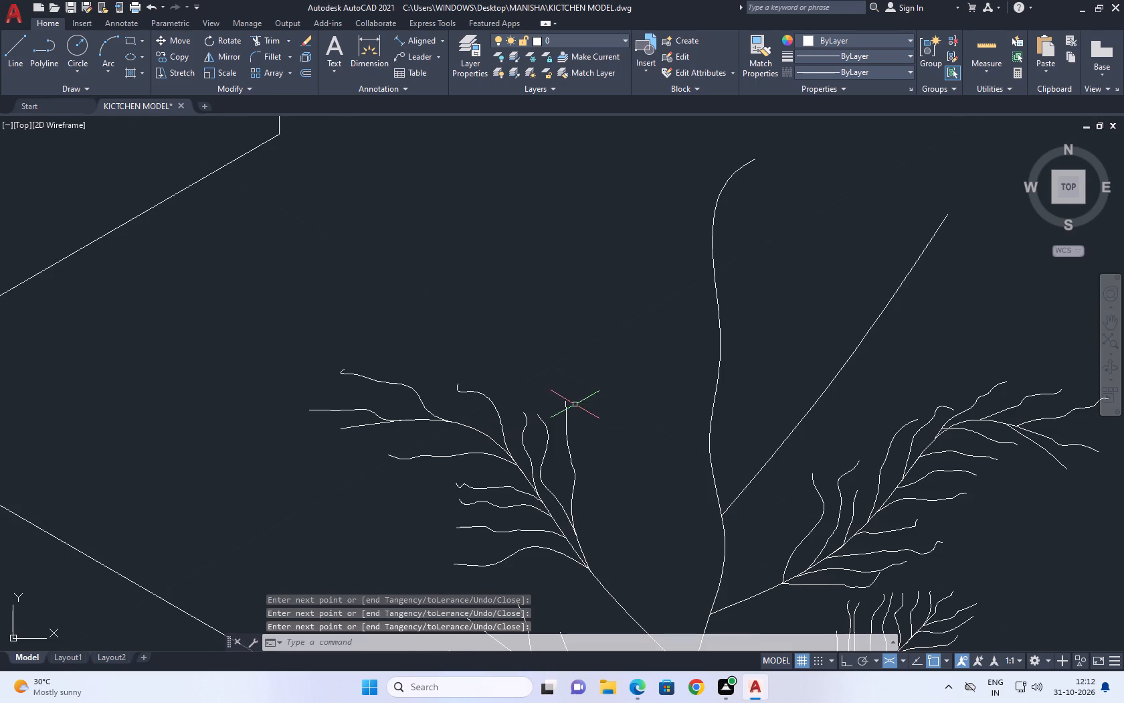
pyautogui.rightClick(575, 402)
pyautogui.click(611, 412)
pyautogui.scroll(2, 464, 416)
pyautogui.click(488, 451)
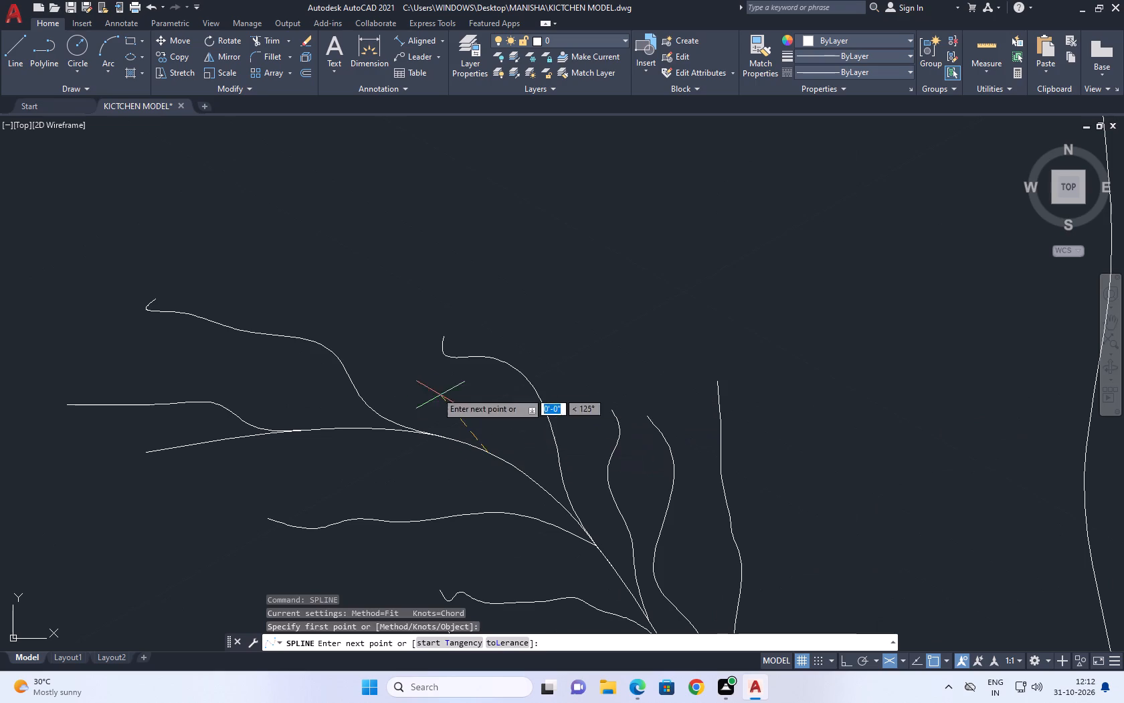
pyautogui.moveTo(426, 386); pyautogui.dragTo(409, 364)
pyautogui.click(395, 339)
pyautogui.moveTo(378, 317); pyautogui.dragTo(367, 313)
pyautogui.click(350, 311)
pyautogui.click(353, 296)
pyautogui.click(337, 295)
pyautogui.rightClick(337, 295)
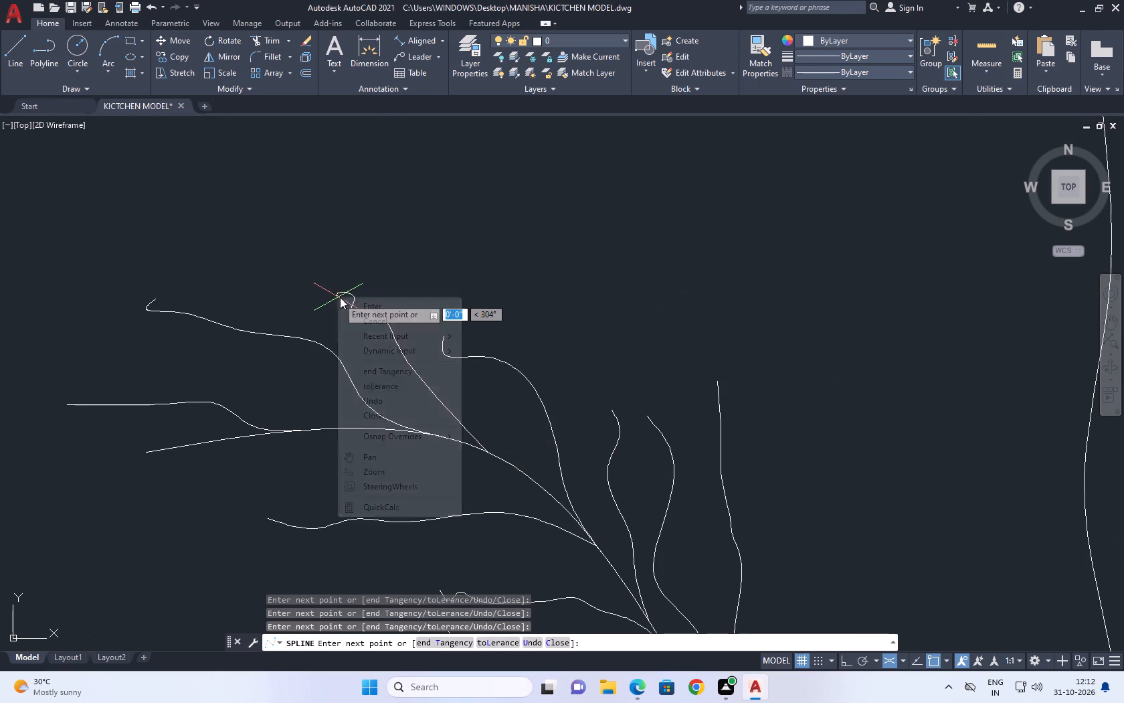
pyautogui.click(369, 306)
# Draw a long outward wavy fit-point spline twig from the arching stem's lower side, between the stem's outer part and the nearly horizontal twig.
pyautogui.rightClick(510, 316)
pyautogui.click(610, 325)
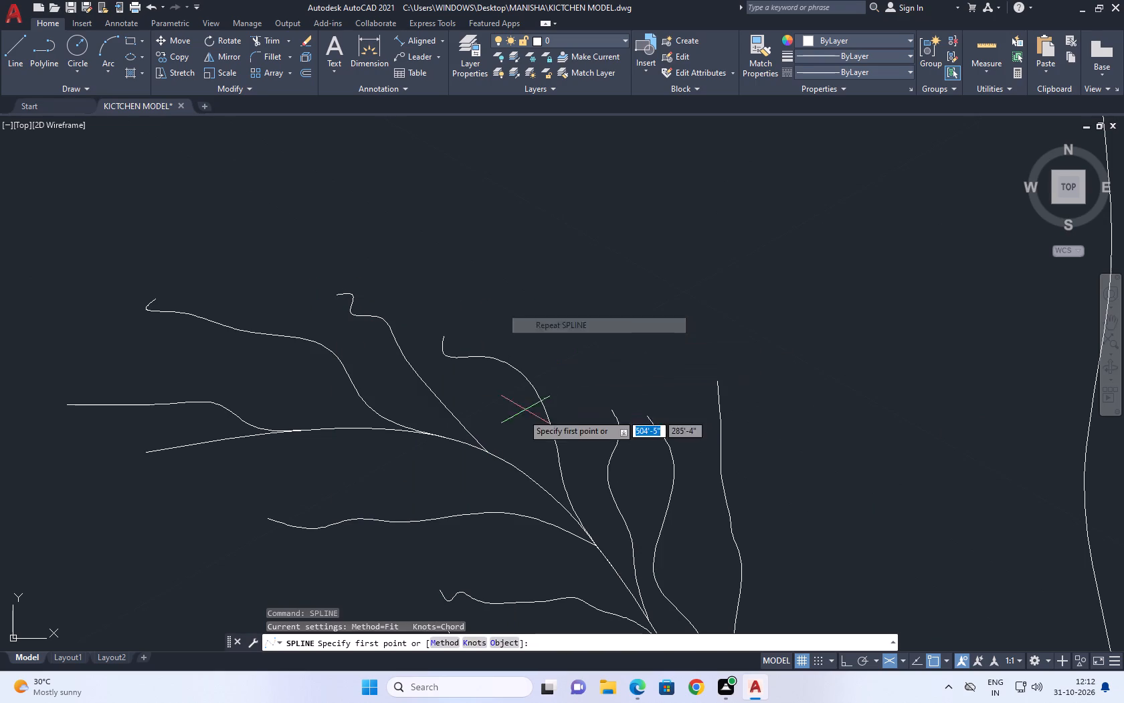
pyautogui.click(499, 469)
pyautogui.moveTo(471, 453); pyautogui.dragTo(451, 470)
pyautogui.click(444, 476)
pyautogui.moveTo(422, 478); pyautogui.dragTo(413, 475)
pyautogui.moveTo(334, 469); pyautogui.dragTo(323, 471)
pyautogui.moveTo(291, 481); pyautogui.dragTo(232, 487)
pyautogui.moveTo(217, 496); pyautogui.dragTo(206, 505)
pyautogui.moveTo(183, 502); pyautogui.dragTo(131, 501)
pyautogui.click(108, 496)
pyautogui.rightClick(150, 499)
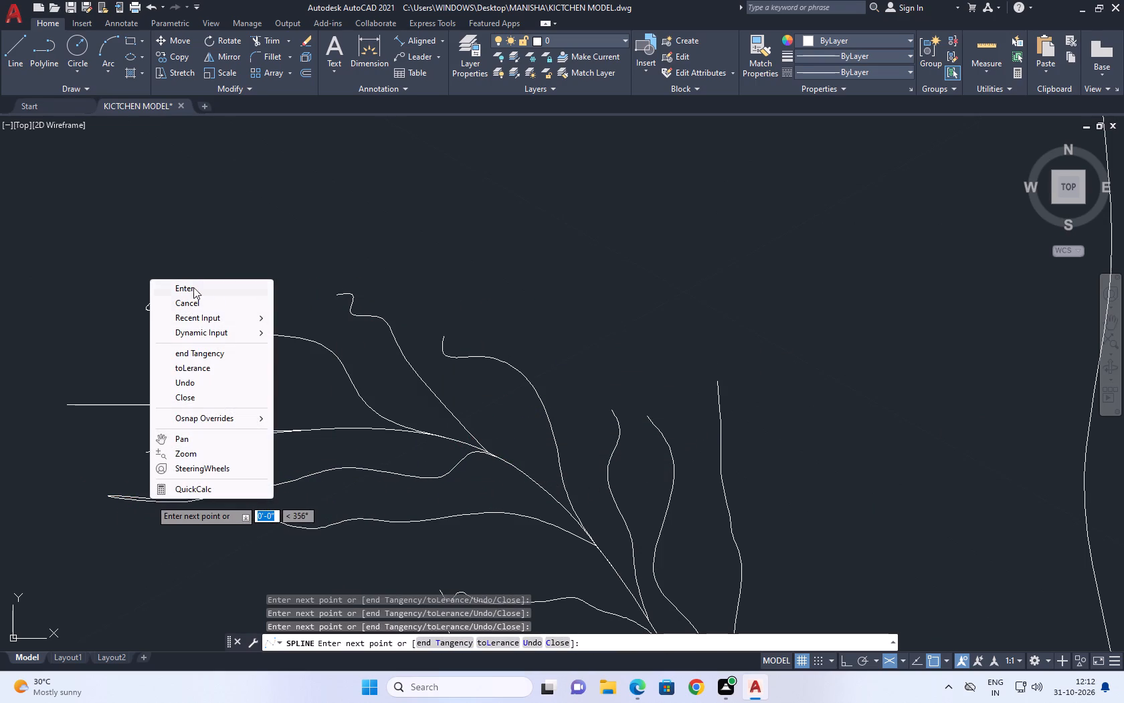
pyautogui.click(197, 278)
pyautogui.rightClick(193, 308)
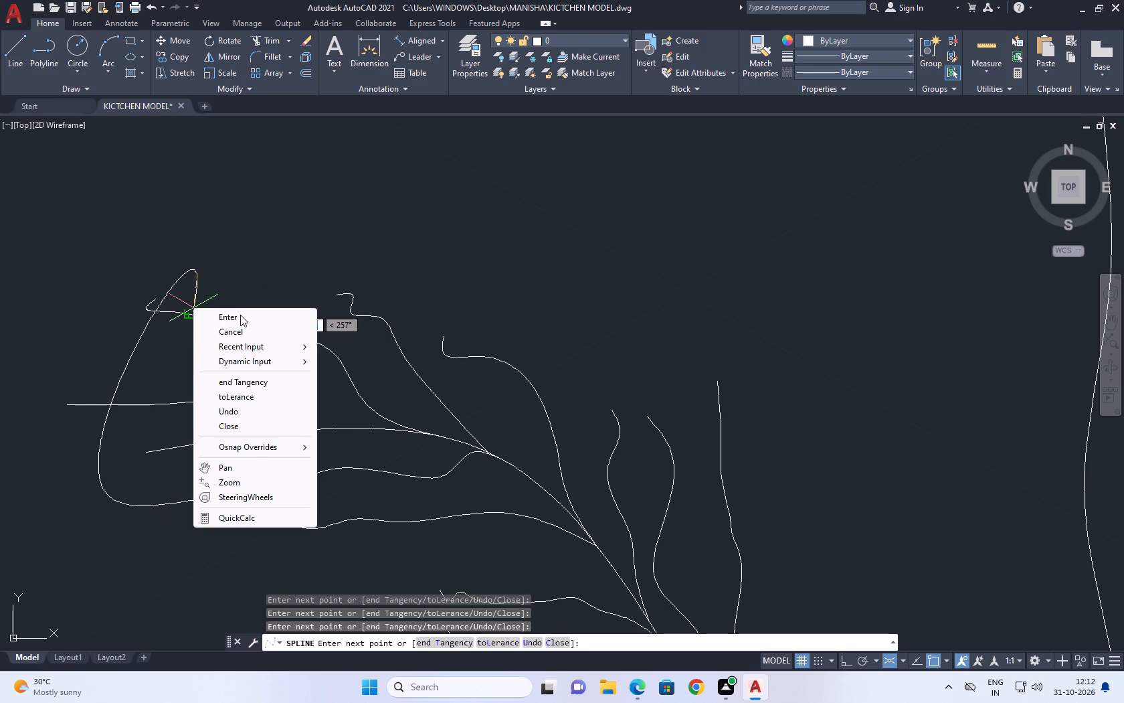
pyautogui.click(240, 315)
# Stretch the new lower twig's stray end fit point back down to the twig's outer tip.
pyautogui.click(165, 345)
pyautogui.click(138, 329)
pyautogui.click(196, 278)
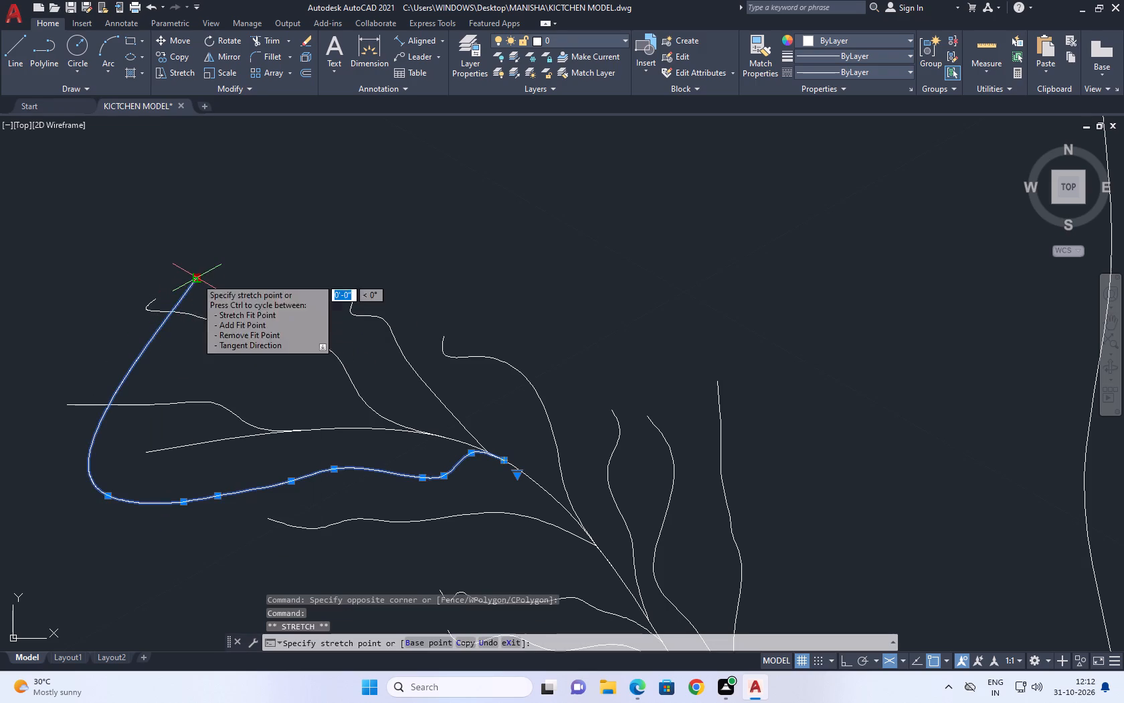
pyautogui.click(101, 495)
# Draw a wavy fit-point spline twig with a small curled tip from the arching stem's lower side, just below the long nearly horizontal twig.
pyautogui.rightClick(351, 403)
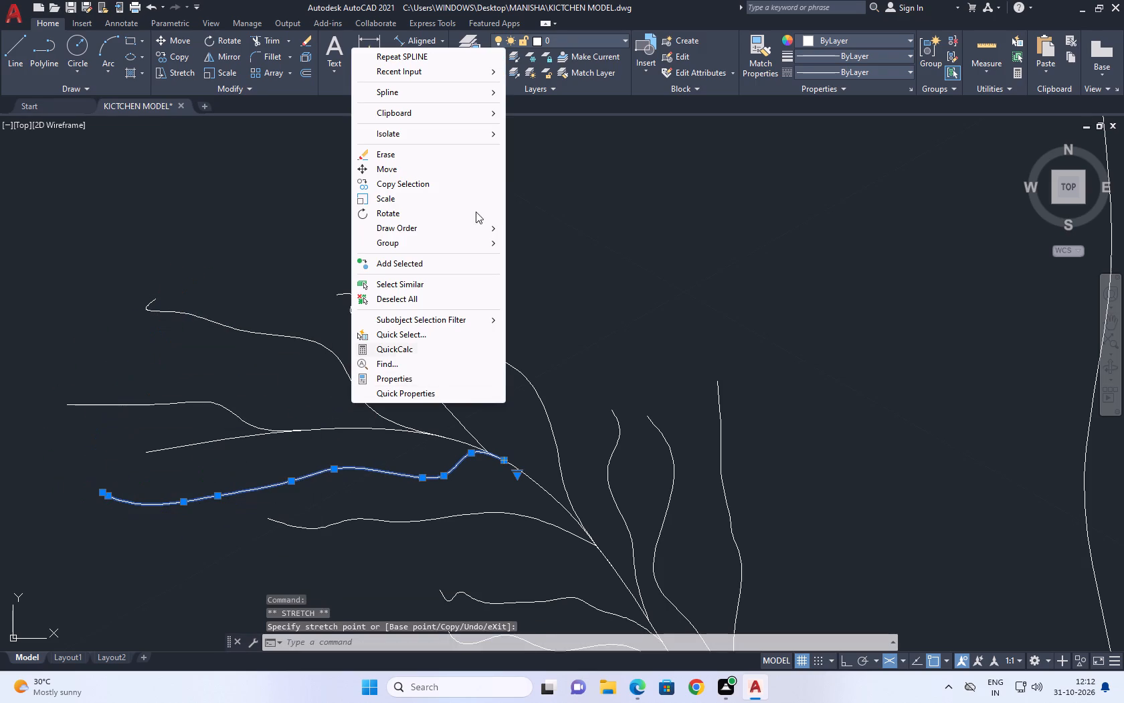
pyautogui.click(441, 63)
pyautogui.scroll(-2, 575, 552)
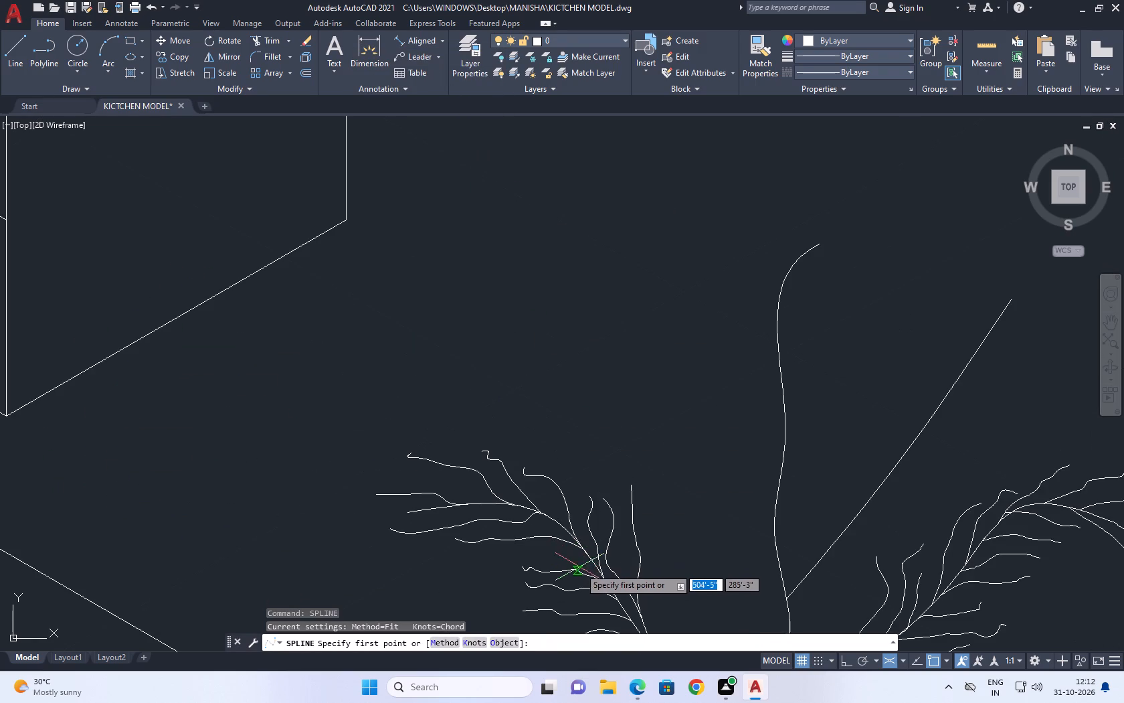
pyautogui.scroll(2, 583, 554)
pyautogui.click(601, 577)
pyautogui.click(510, 534)
pyautogui.moveTo(476, 544); pyautogui.dragTo(465, 547)
pyautogui.moveTo(440, 553); pyautogui.dragTo(438, 554)
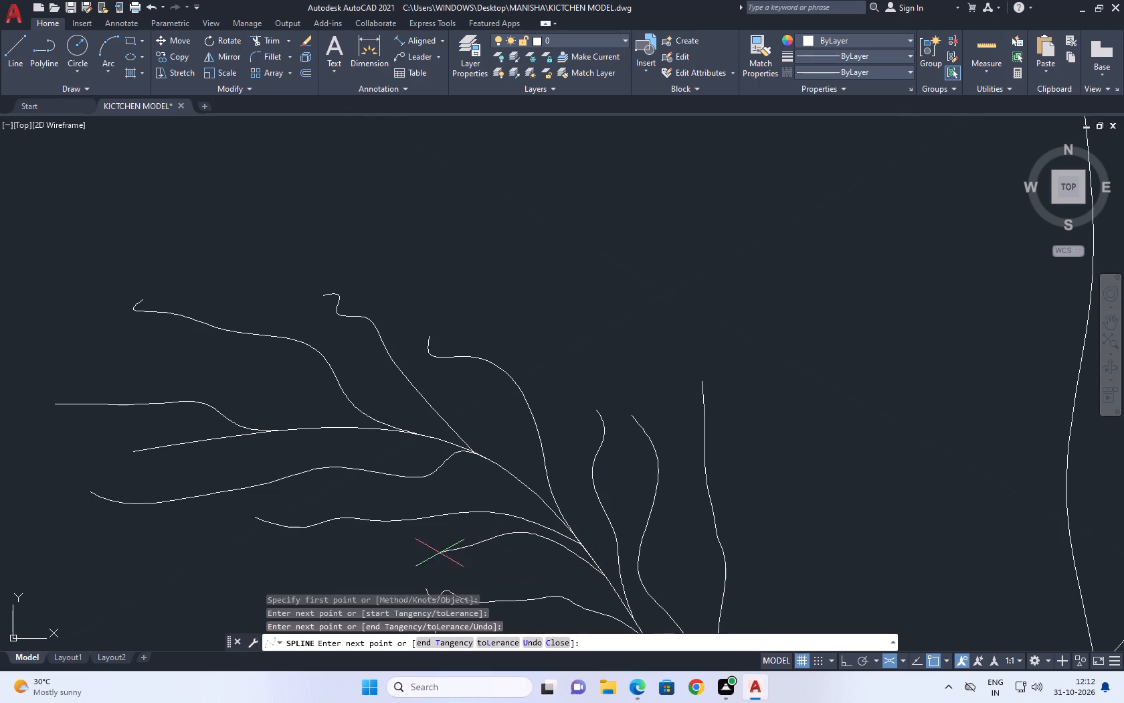
pyautogui.moveTo(438, 554); pyautogui.dragTo(413, 555)
pyautogui.moveTo(391, 554); pyautogui.dragTo(371, 552)
pyautogui.moveTo(363, 550); pyautogui.dragTo(314, 550)
pyautogui.moveTo(311, 548); pyautogui.dragTo(304, 550)
pyautogui.click(298, 552)
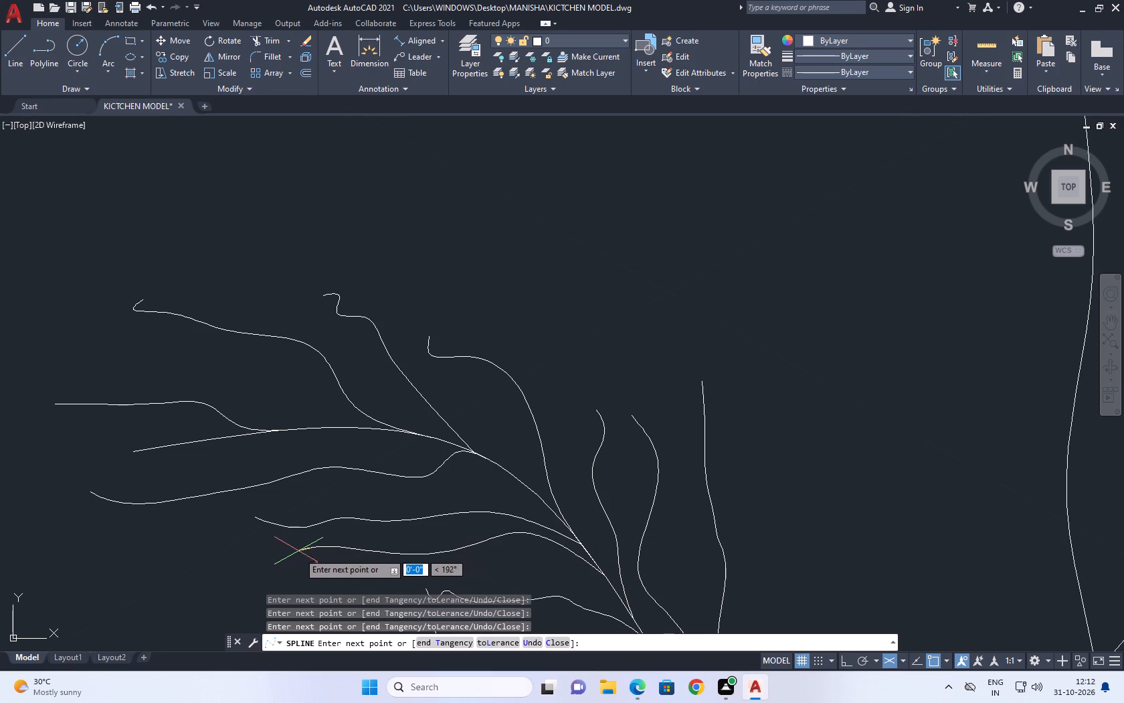
pyautogui.moveTo(280, 556); pyautogui.dragTo(272, 555)
pyautogui.click(267, 546)
pyautogui.click(256, 546)
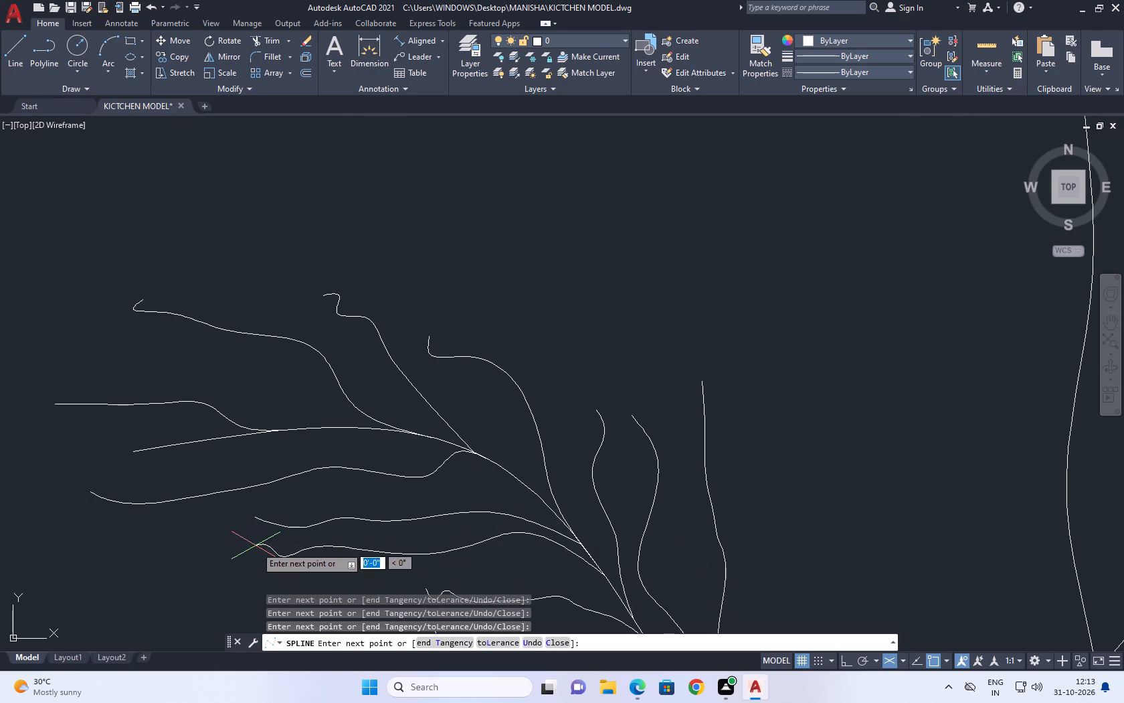
pyautogui.rightClick(256, 546)
pyautogui.click(297, 335)
# Draw an upright wavy fit-point spline twig from the lower left stem's upper side, between its innermost long twig and the short curved twig.
pyautogui.scroll(-1, 513, 443)
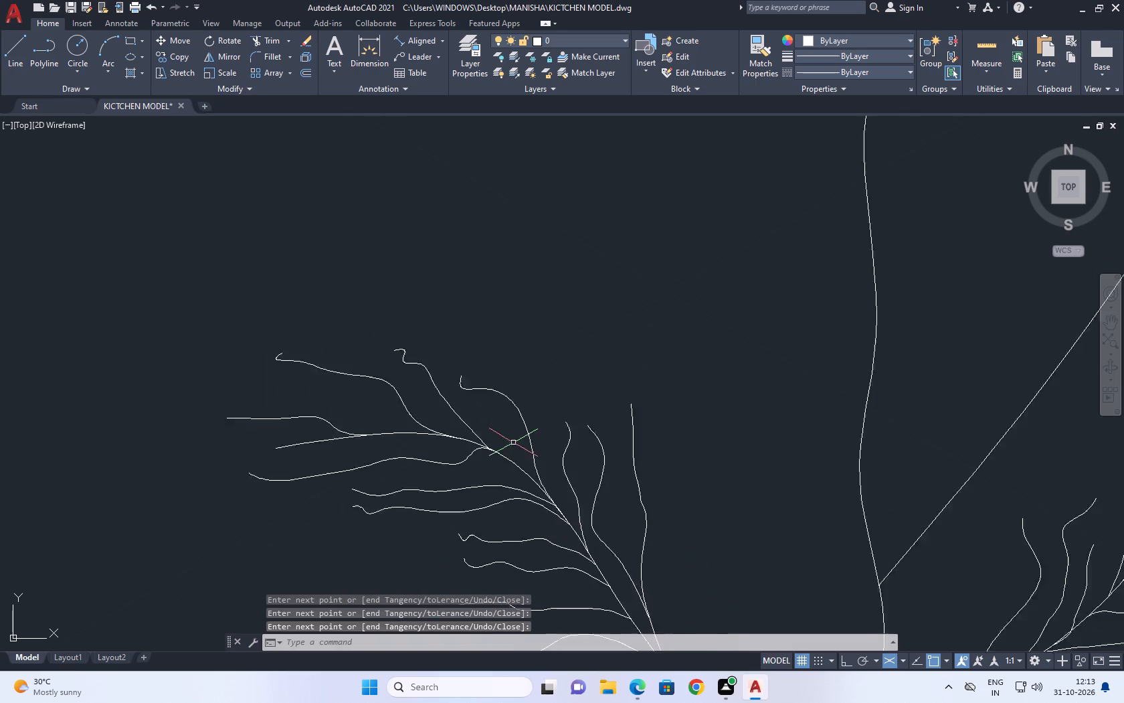
pyautogui.scroll(-1, 513, 443)
pyautogui.moveTo(661, 467); pyautogui.dragTo(595, 329, button='middle')
pyautogui.scroll(-2, 683, 366)
pyautogui.moveTo(809, 401); pyautogui.dragTo(666, 431, button='middle')
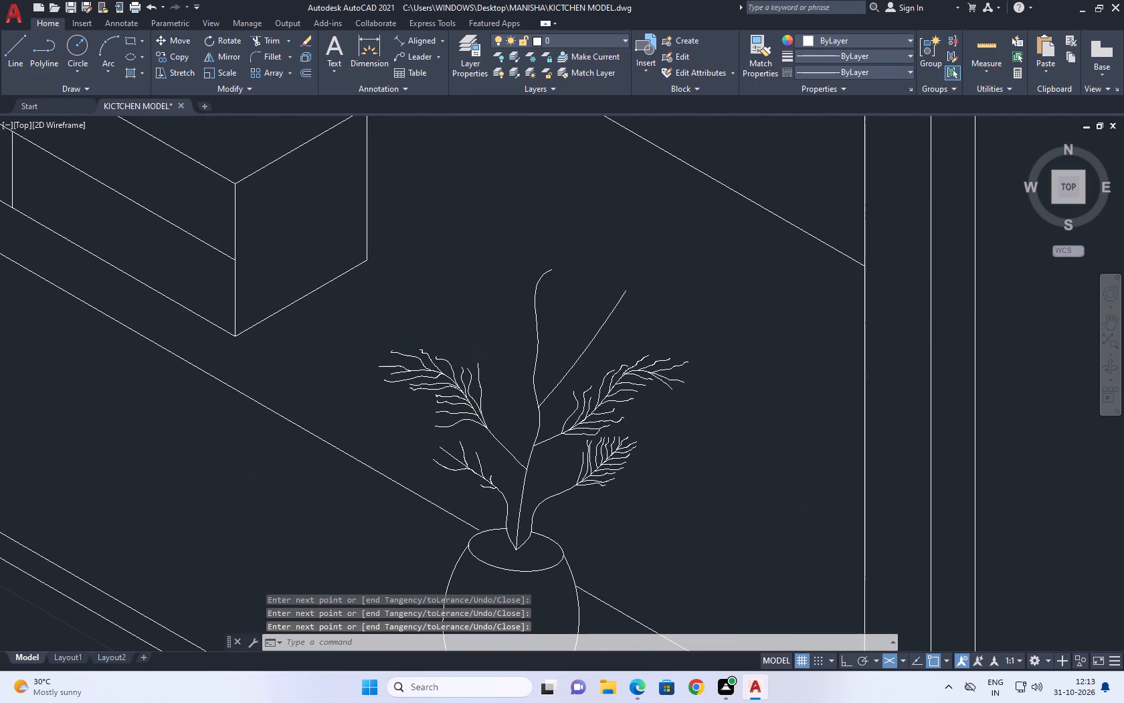
pyautogui.rightClick(702, 396)
pyautogui.click(742, 402)
pyautogui.scroll(1, 514, 483)
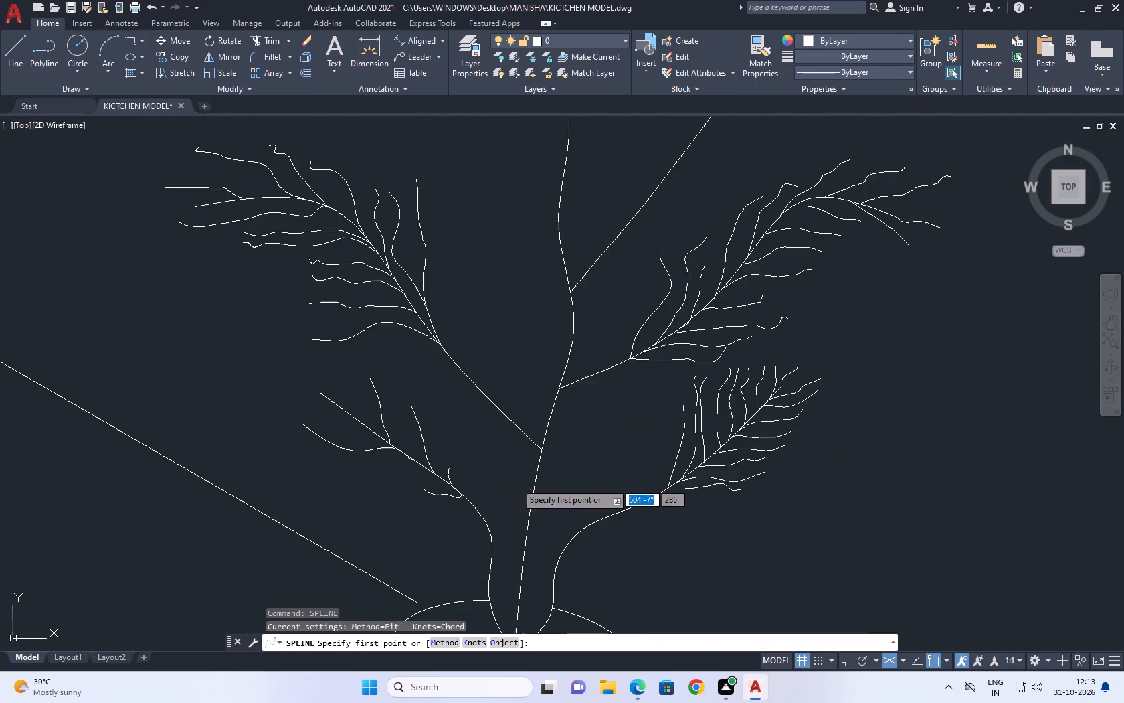
pyautogui.scroll(3, 516, 483)
pyautogui.click(381, 461)
pyautogui.click(380, 418)
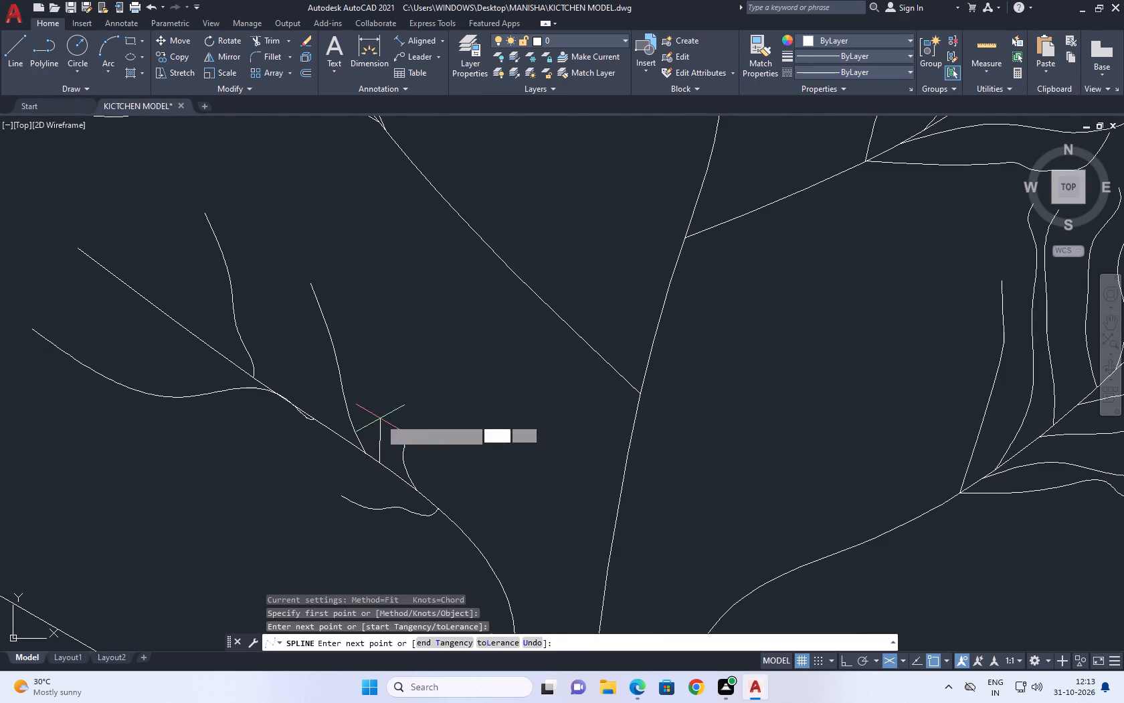
pyautogui.moveTo(375, 394); pyautogui.dragTo(369, 373)
pyautogui.moveTo(363, 348); pyautogui.dragTo(367, 327)
pyautogui.moveTo(367, 316); pyautogui.dragTo(366, 307)
pyautogui.click(355, 287)
pyautogui.click(357, 268)
pyautogui.click(358, 260)
pyautogui.rightClick(361, 256)
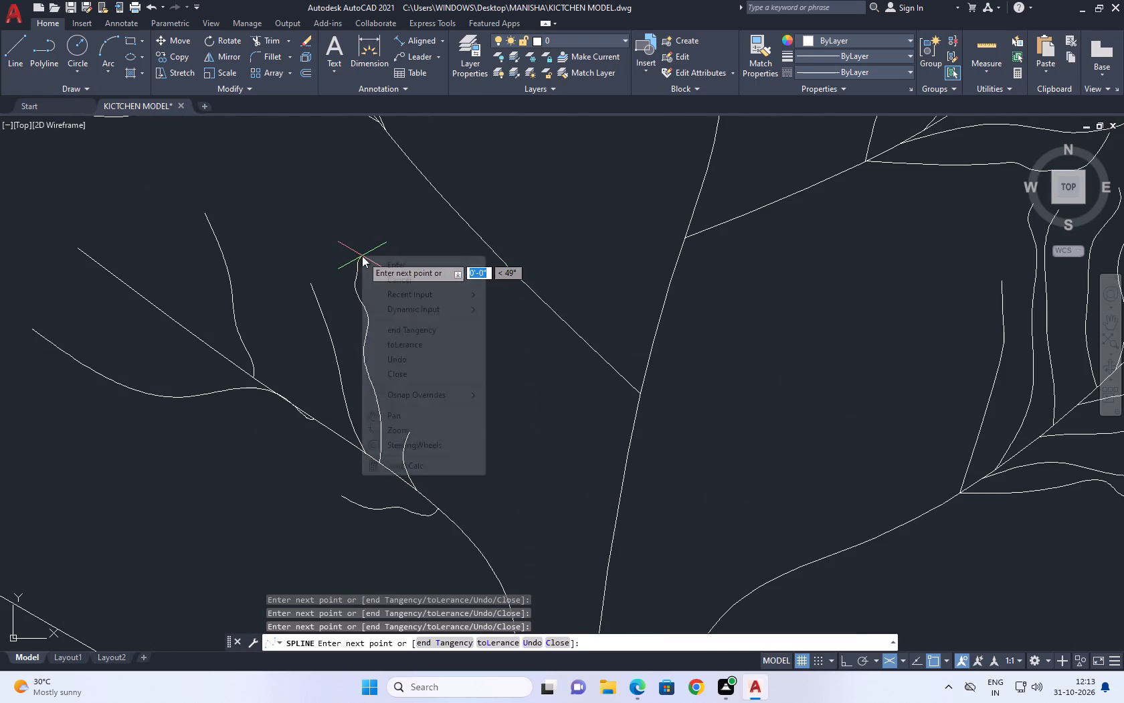
pyautogui.click(395, 261)
# Draw a second upright wavy fit-point spline twig on the lower left stem, between the new twig and the short curved twig.
pyautogui.rightClick(425, 260)
pyautogui.click(461, 271)
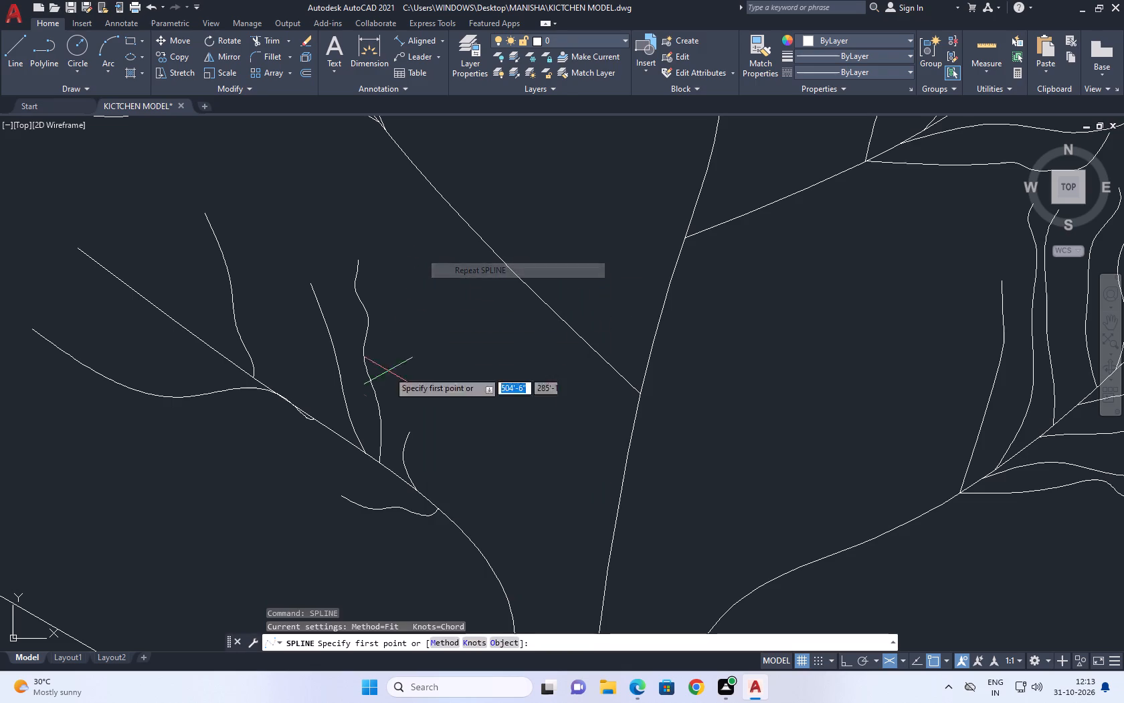
pyautogui.click(390, 471)
pyautogui.moveTo(395, 439); pyautogui.dragTo(403, 420)
pyautogui.moveTo(406, 387); pyautogui.dragTo(398, 331)
pyautogui.click(391, 317)
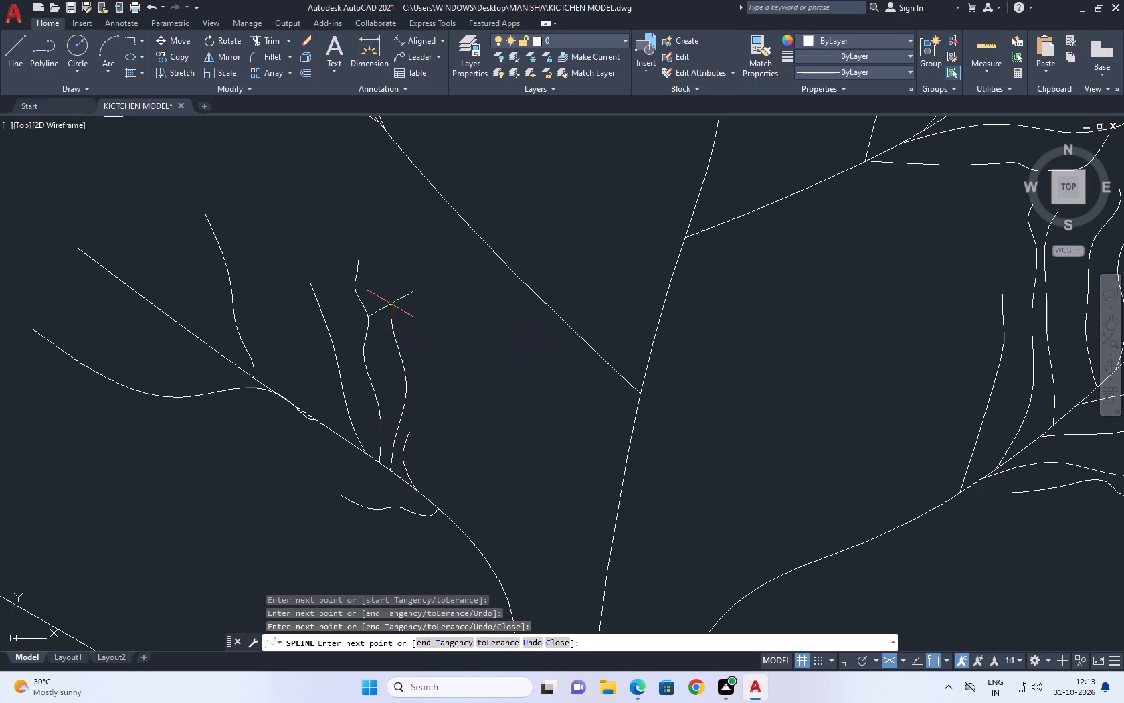
pyautogui.click(391, 304)
pyautogui.moveTo(393, 293); pyautogui.dragTo(402, 282)
pyautogui.click(409, 266)
pyautogui.click(405, 257)
pyautogui.rightClick(403, 256)
pyautogui.click(439, 264)
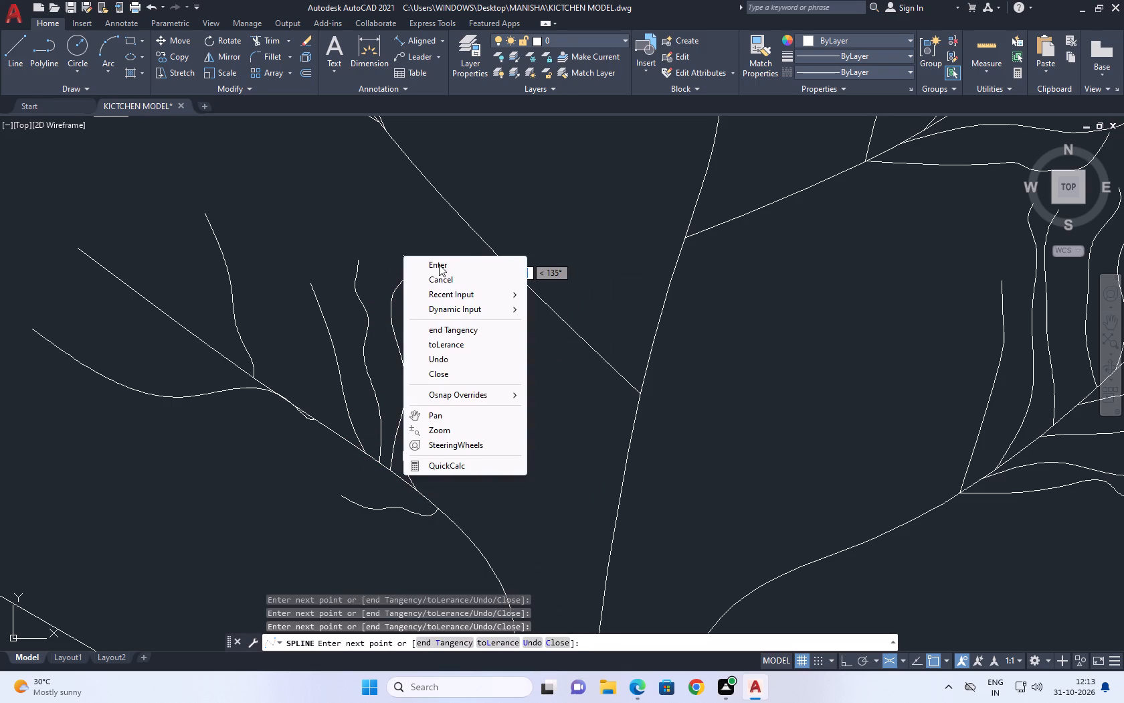
# Draw an upright fit-point spline twig with a hooked-over tip on the lower left stem's upper side, between its two original long twigs.
pyautogui.rightClick(397, 267)
pyautogui.click(436, 277)
pyautogui.click(330, 435)
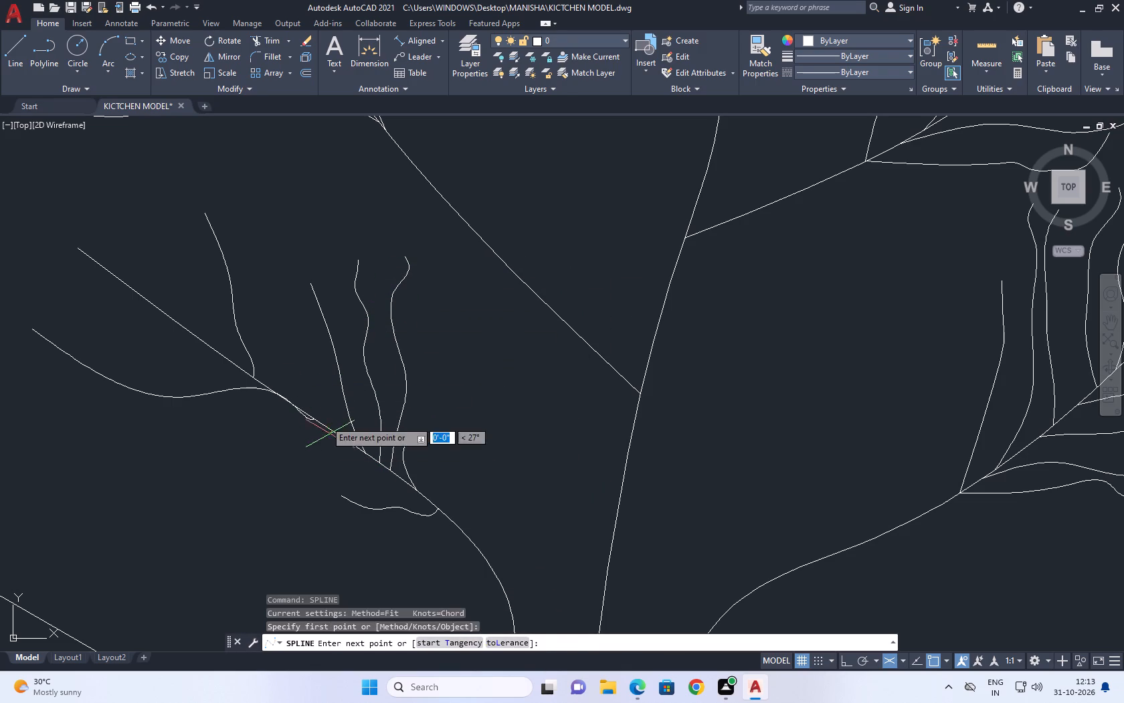
pyautogui.moveTo(299, 358); pyautogui.dragTo(302, 352)
pyautogui.moveTo(293, 300); pyautogui.dragTo(293, 291)
pyautogui.click(284, 268)
pyautogui.click(276, 240)
pyautogui.click(267, 230)
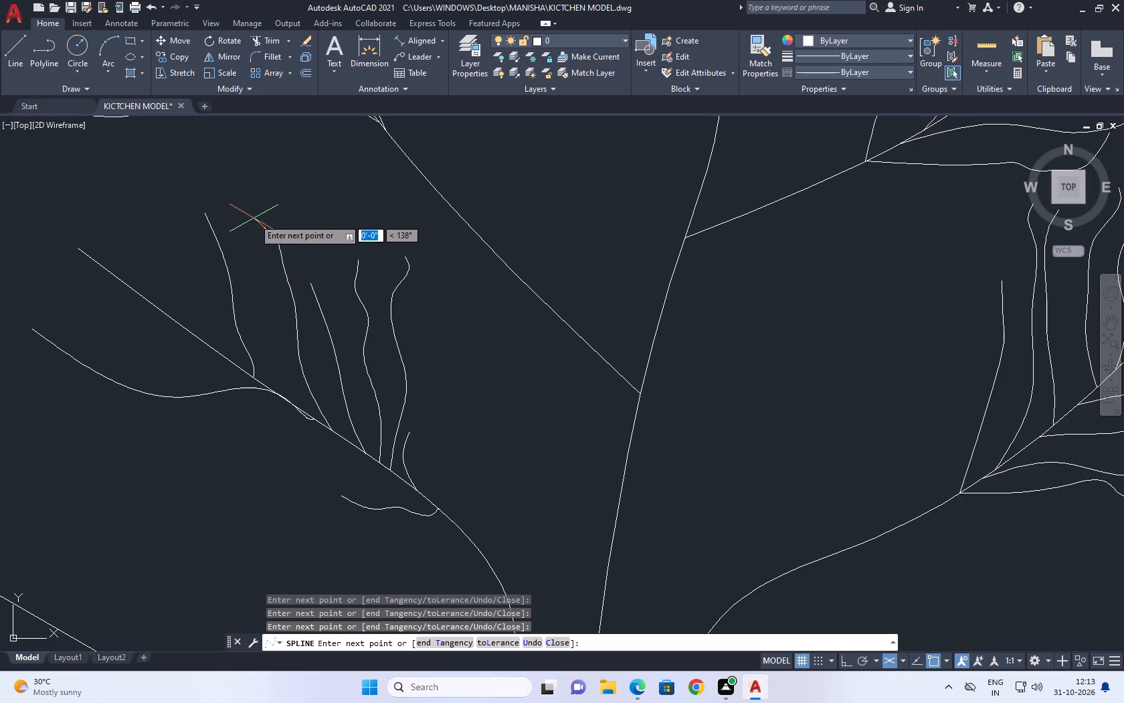
pyautogui.moveTo(262, 222); pyautogui.dragTo(320, 327, button='middle')
pyautogui.click(320, 372)
pyautogui.rightClick(317, 319)
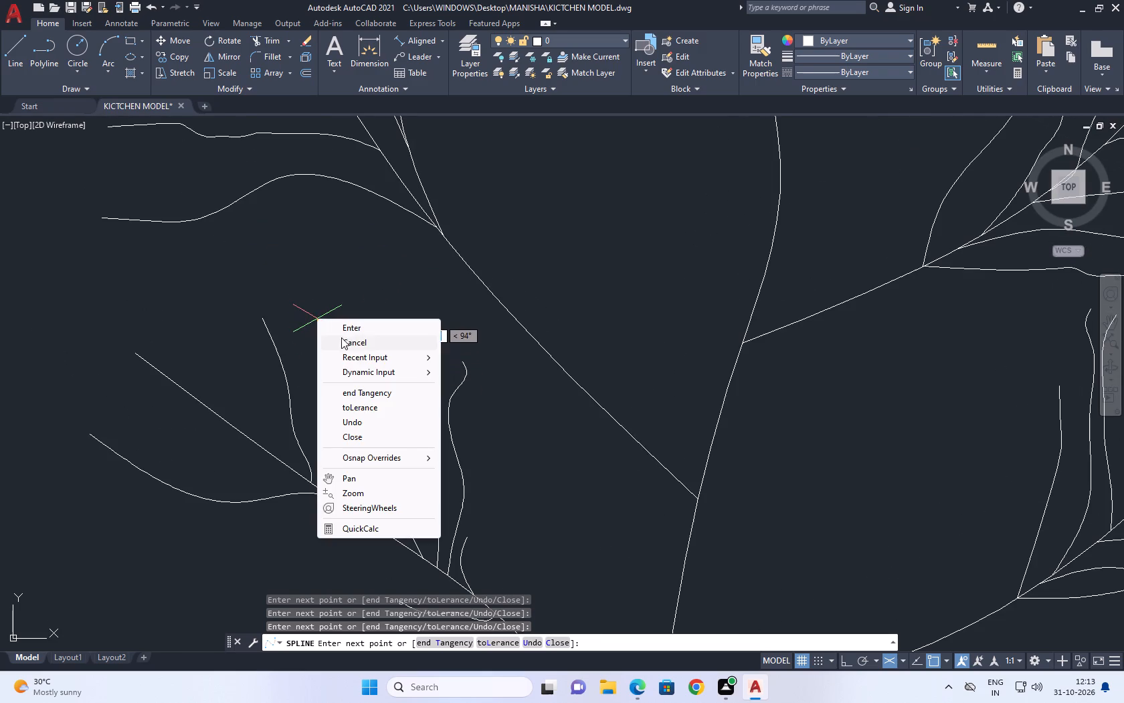
pyautogui.click(355, 323)
# Draw an upright wavy fit-point spline twig on the lower left stem's upper side, just outward of its outermost upright twig.
pyautogui.rightClick(326, 456)
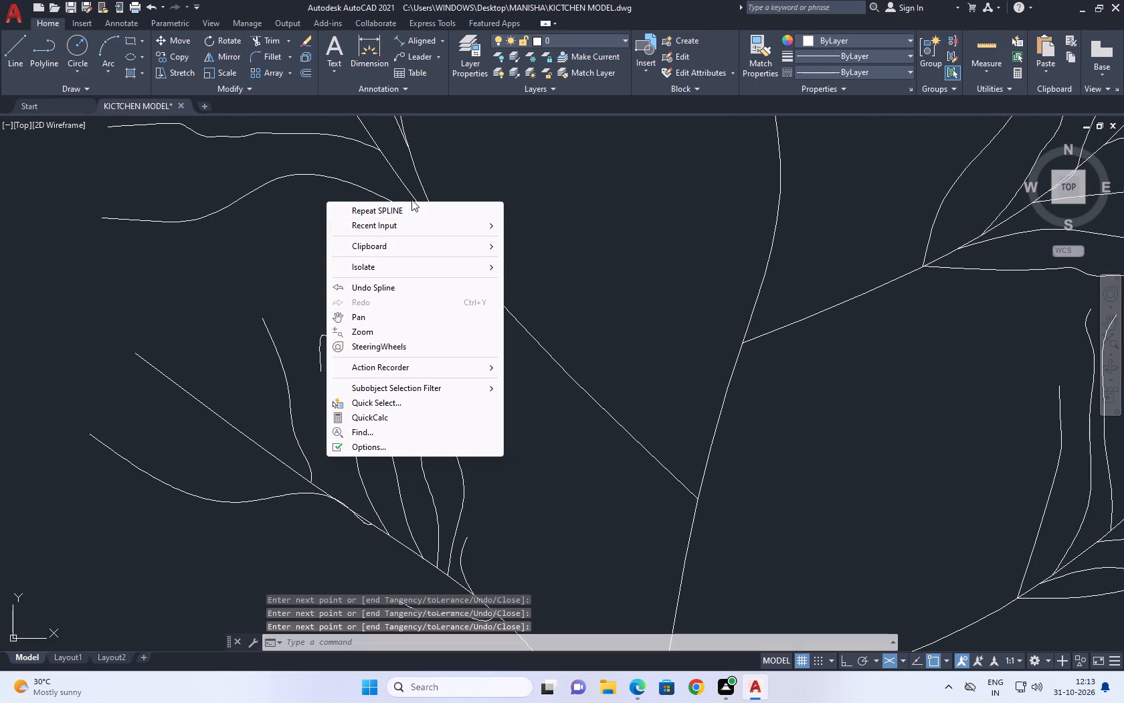
pyautogui.click(411, 200)
pyautogui.rightClick(341, 349)
pyautogui.click(408, 321)
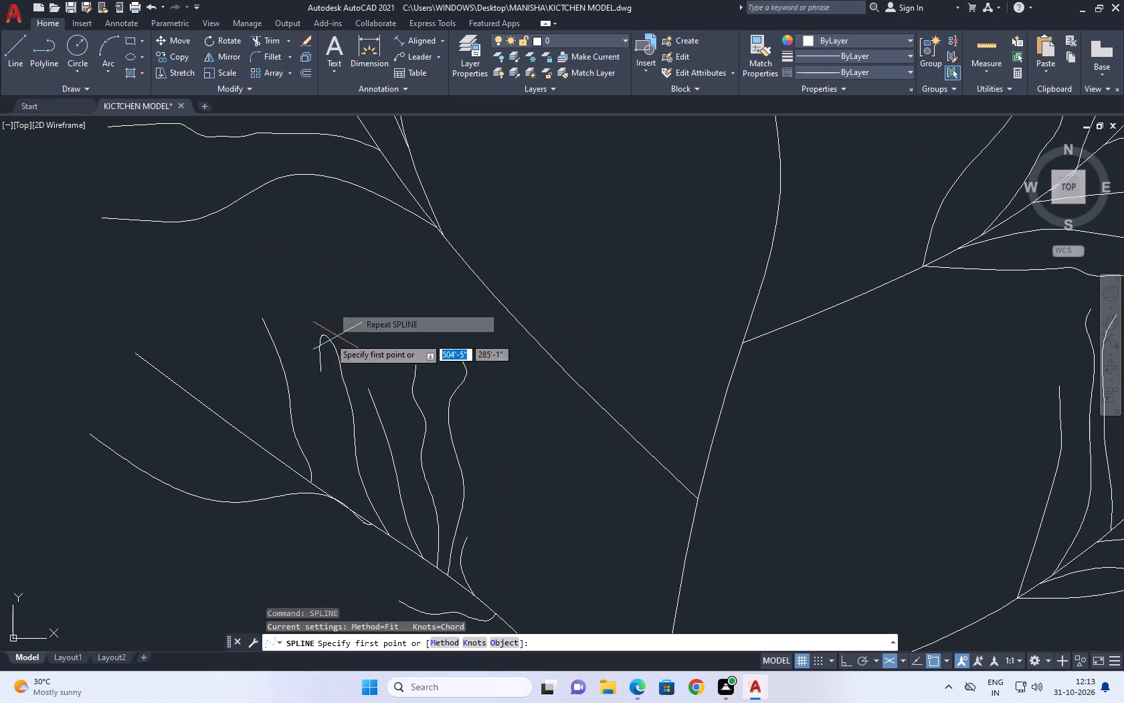
pyautogui.click(267, 457)
pyautogui.click(268, 384)
pyautogui.click(257, 362)
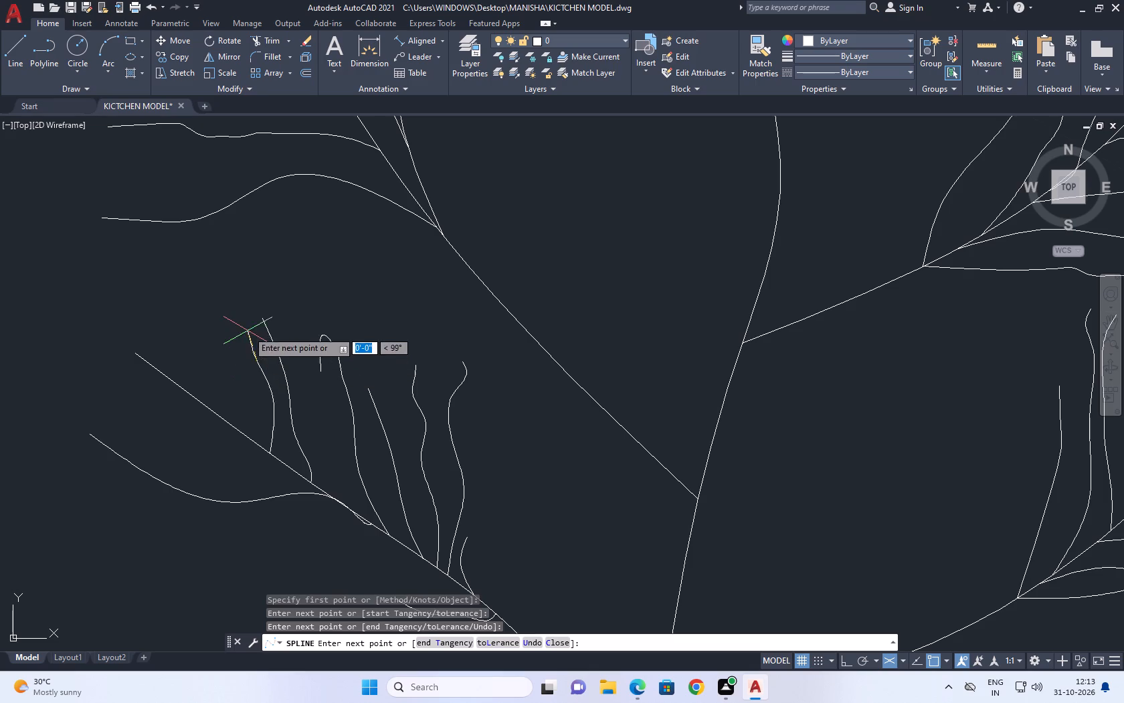
pyautogui.moveTo(245, 327); pyautogui.dragTo(245, 317)
pyautogui.click(243, 309)
pyautogui.click(242, 305)
pyautogui.rightClick(241, 305)
pyautogui.click(291, 314)
# Draw another upright wavy fit-point spline twig on the lower left stem's upper side, nearer the stem's outer tip.
pyautogui.rightClick(245, 339)
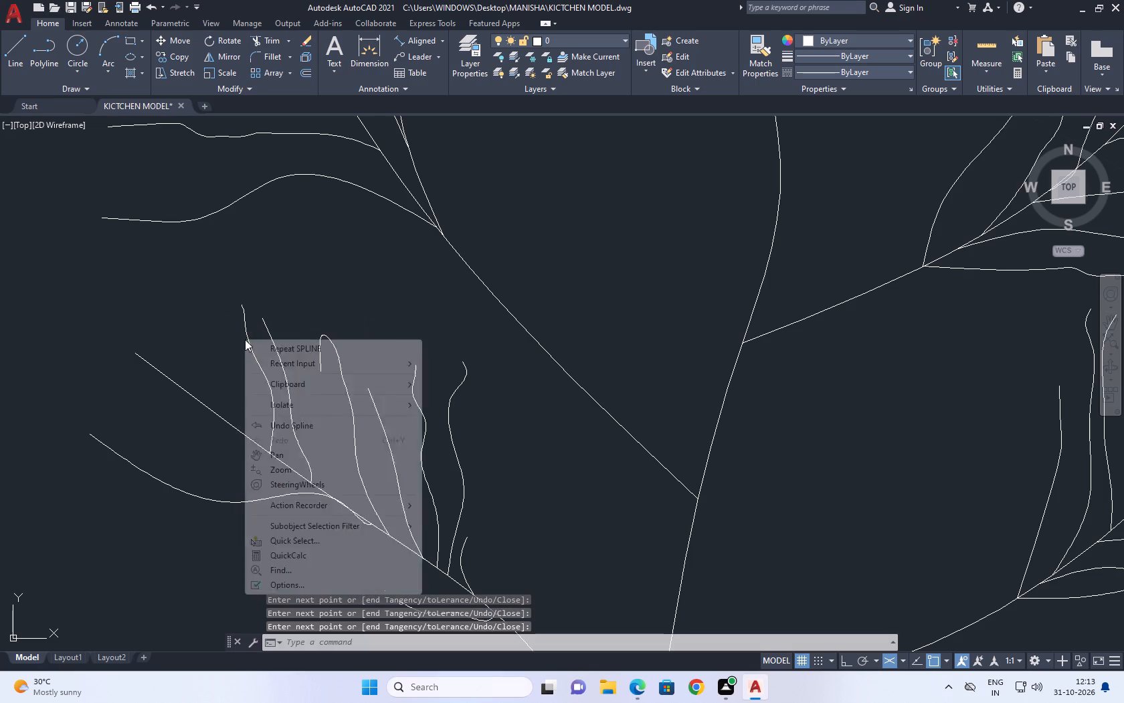
pyautogui.click(270, 344)
pyautogui.click(213, 424)
pyautogui.click(200, 378)
pyautogui.click(187, 346)
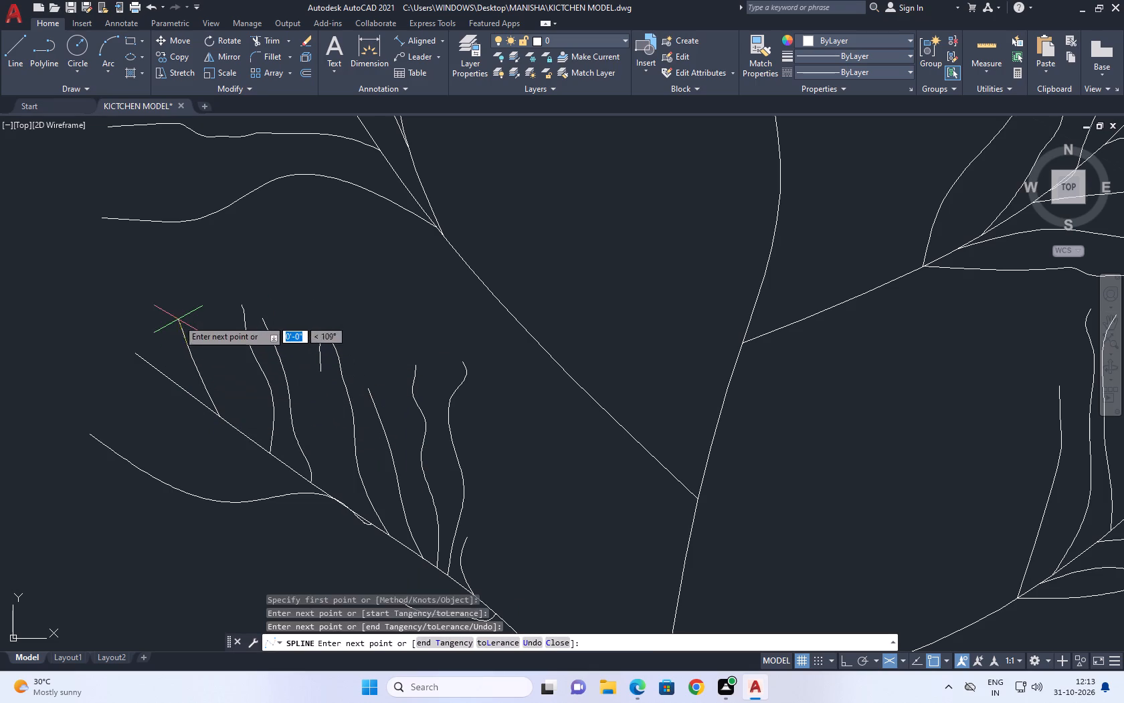
pyautogui.click(178, 319)
pyautogui.click(172, 311)
pyautogui.click(167, 303)
pyautogui.rightClick(167, 301)
pyautogui.click(196, 315)
# Draw a strongly wavy fit-point spline twig sweeping outward to the left below the lower left stem, under its long lower twig.
pyautogui.rightClick(237, 370)
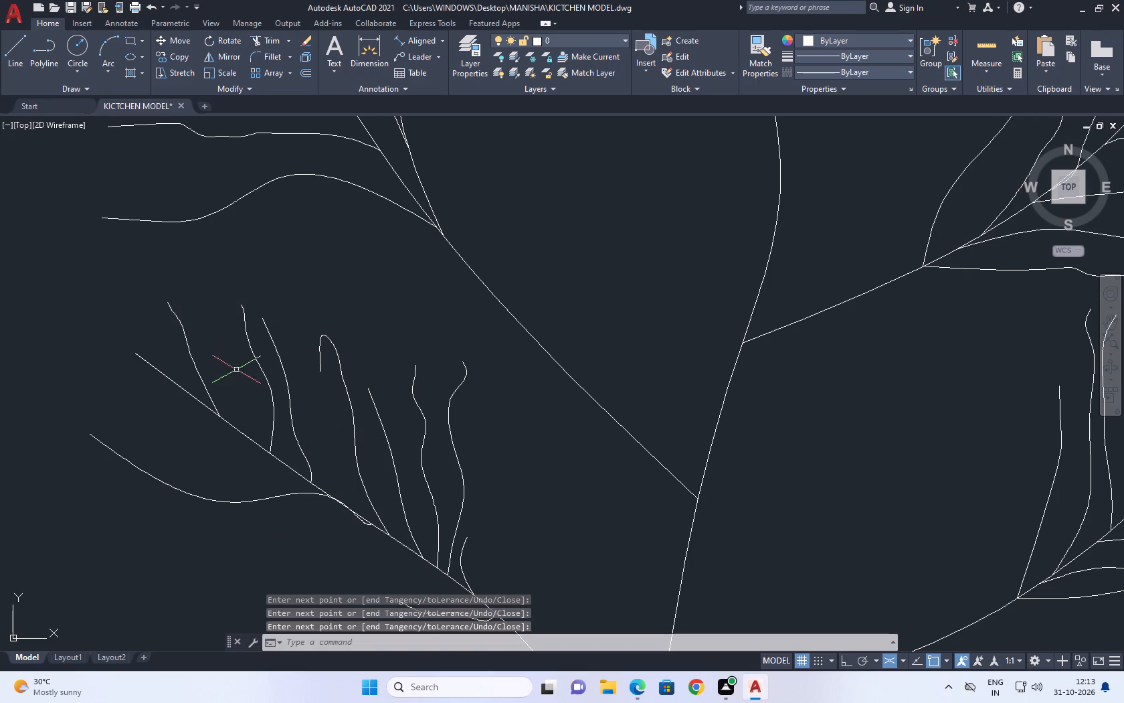
pyautogui.click(299, 384)
pyautogui.moveTo(308, 456); pyautogui.dragTo(524, 365, button='middle')
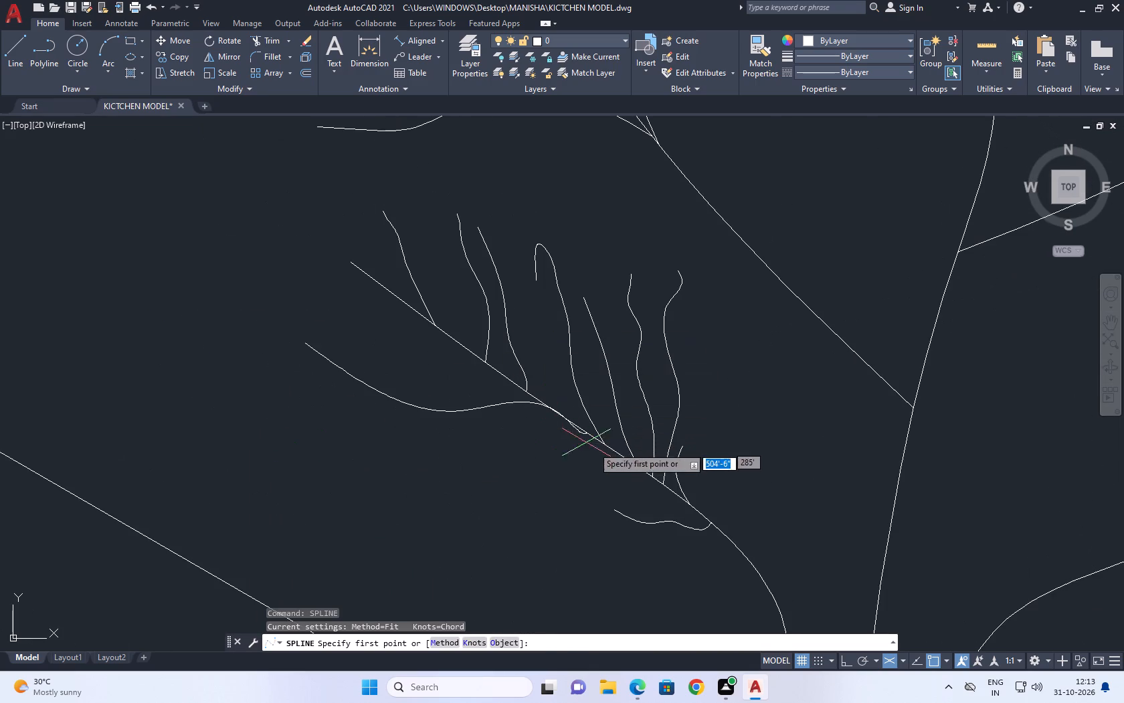
pyautogui.click(593, 454)
pyautogui.moveTo(497, 437); pyautogui.dragTo(492, 455)
pyautogui.click(475, 475)
pyautogui.moveTo(444, 467); pyautogui.dragTo(436, 459)
pyautogui.click(436, 459)
pyautogui.click(388, 450)
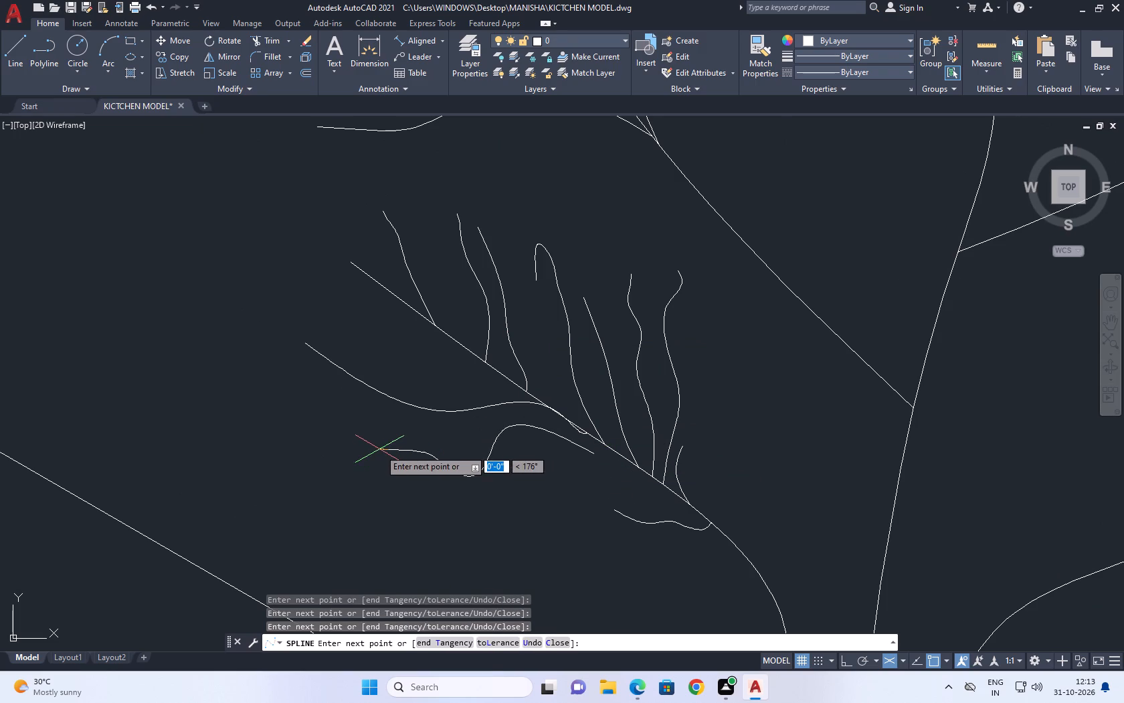
pyautogui.rightClick(374, 447)
pyautogui.rightClick(365, 445)
pyautogui.click(391, 452)
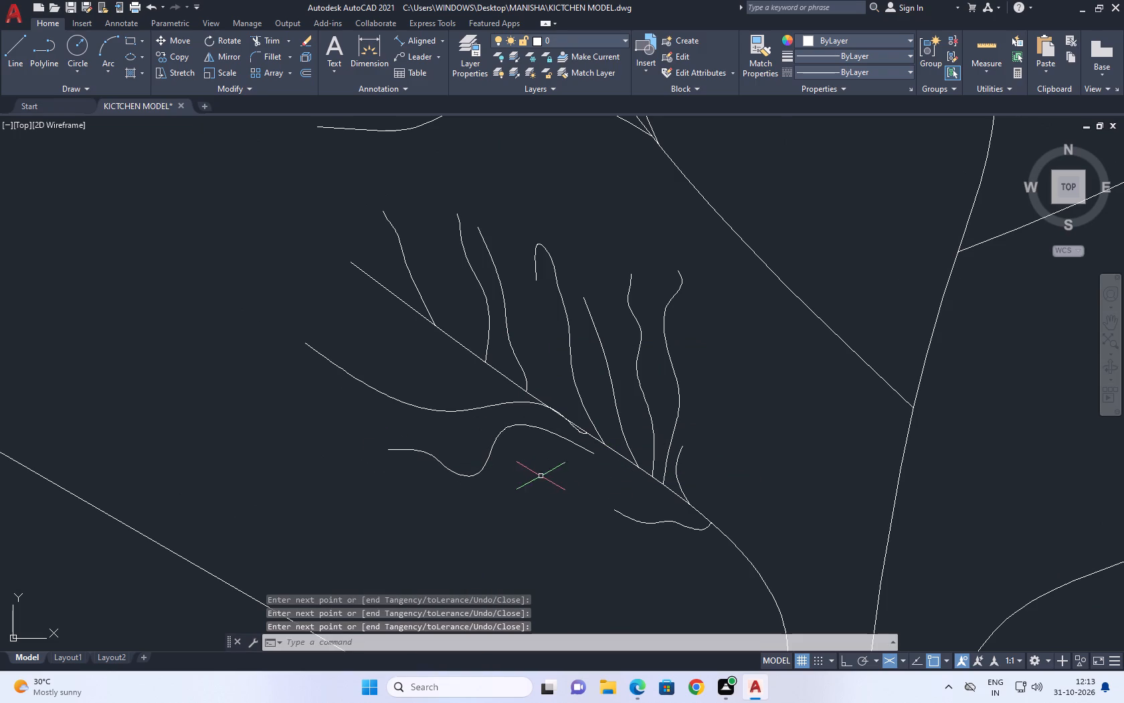
# Draw a gently wavy fit-point spline twig leftward from the lower left stem's underside, between the strongly wavy twig and the short lowest twig.
pyautogui.rightClick(549, 476)
pyautogui.click(629, 227)
pyautogui.click(646, 476)
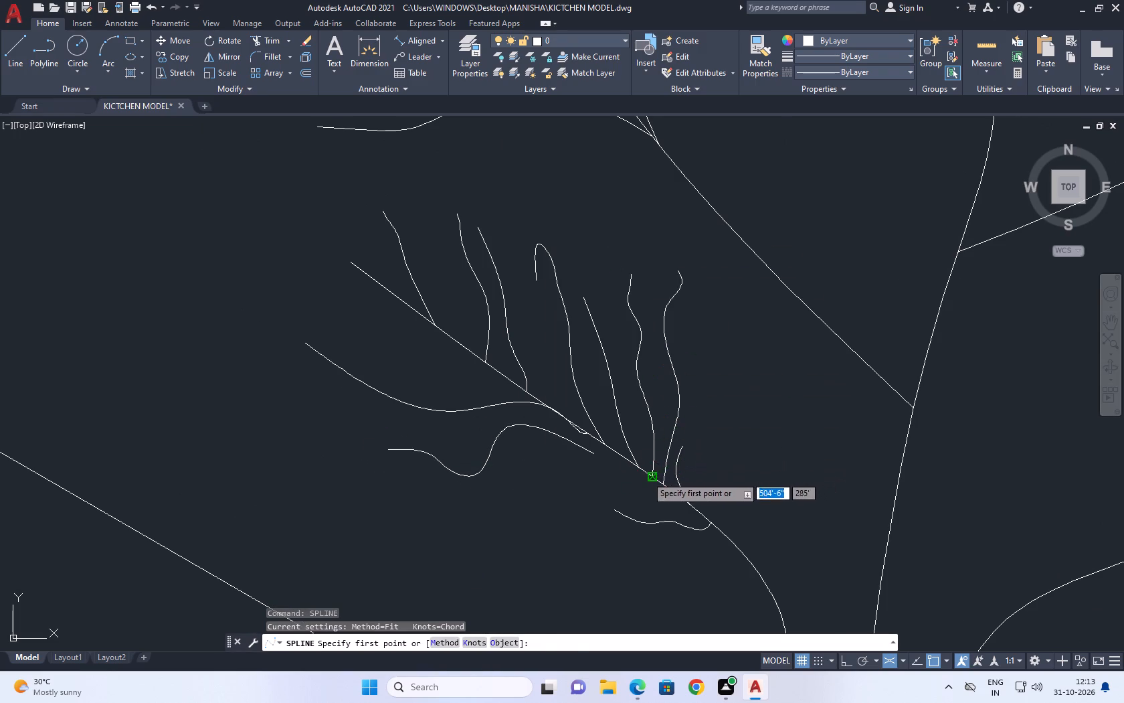
pyautogui.moveTo(605, 481); pyautogui.dragTo(599, 491)
pyautogui.click(581, 495)
pyautogui.moveTo(565, 495); pyautogui.dragTo(547, 498)
pyautogui.moveTo(541, 499); pyautogui.dragTo(526, 501)
pyautogui.click(512, 501)
pyautogui.doubleClick(464, 504)
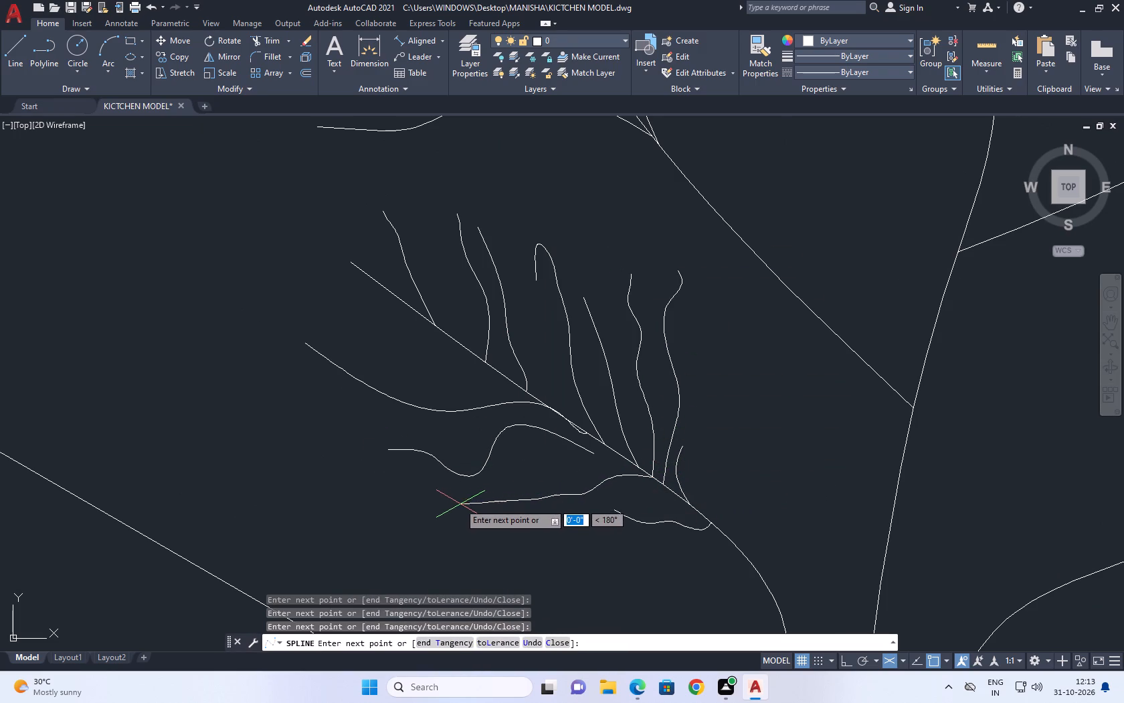
pyautogui.rightClick(457, 501)
pyautogui.click(504, 283)
# Stretch the strongly wavy lower twig's inner end point onto the lower left stem at the base of the hooked-tip twig, then deselect it.
pyautogui.scroll(2, 582, 435)
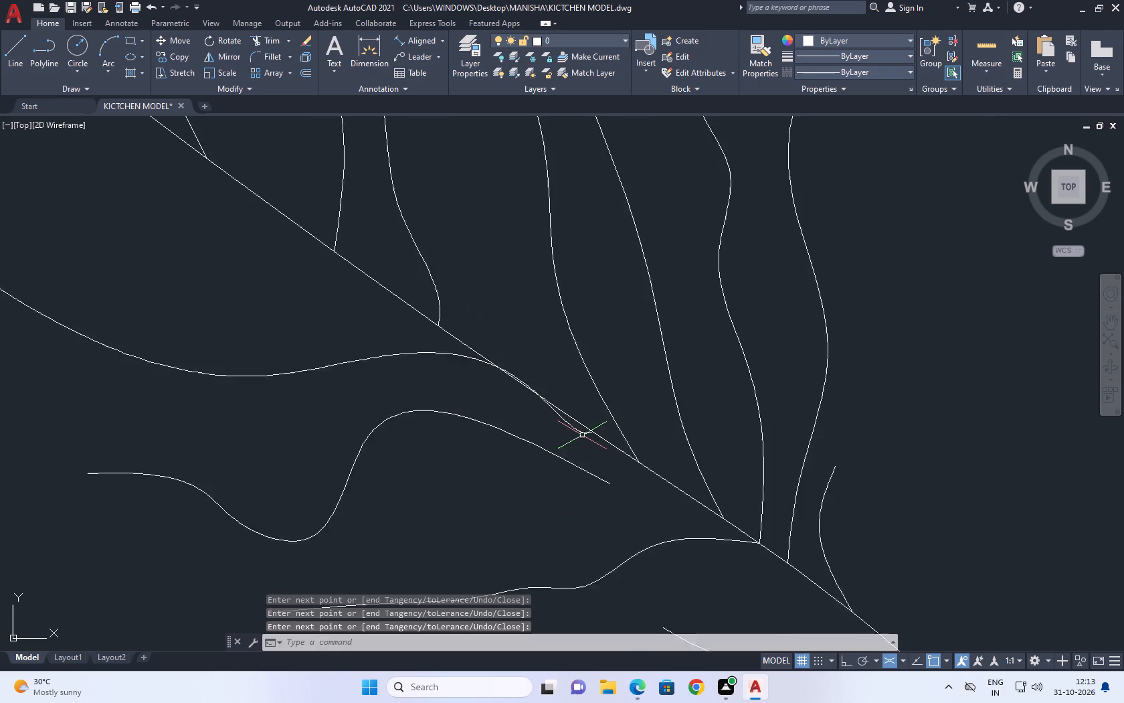
pyautogui.scroll(1, 582, 435)
pyautogui.click(632, 521)
pyautogui.click(610, 543)
pyautogui.moveTo(605, 470); pyautogui.dragTo(577, 471)
pyautogui.click(543, 535)
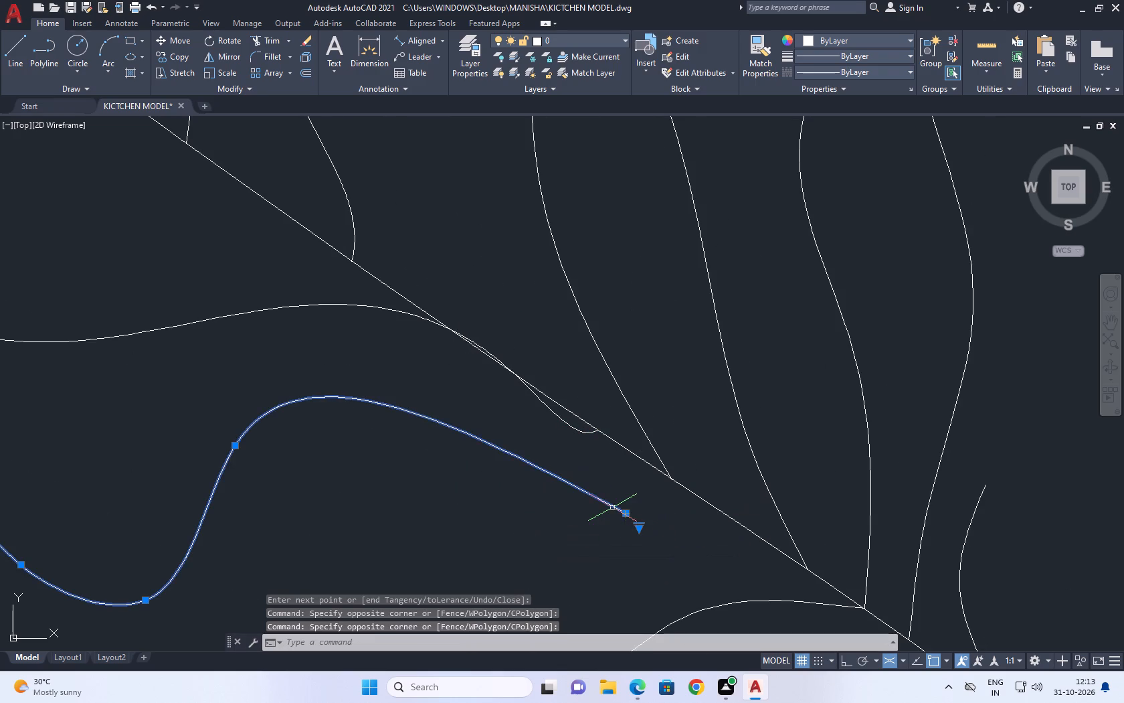
pyautogui.click(622, 514)
pyautogui.click(667, 468)
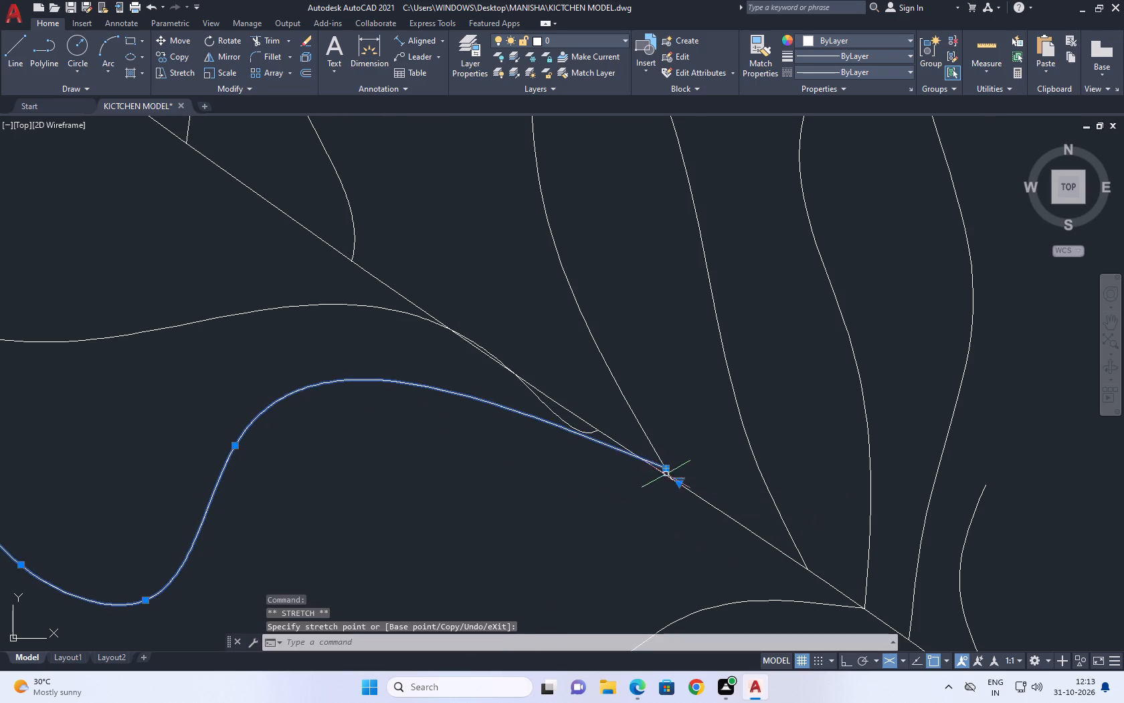
pyautogui.scroll(2, 657, 453)
pyautogui.click(674, 495)
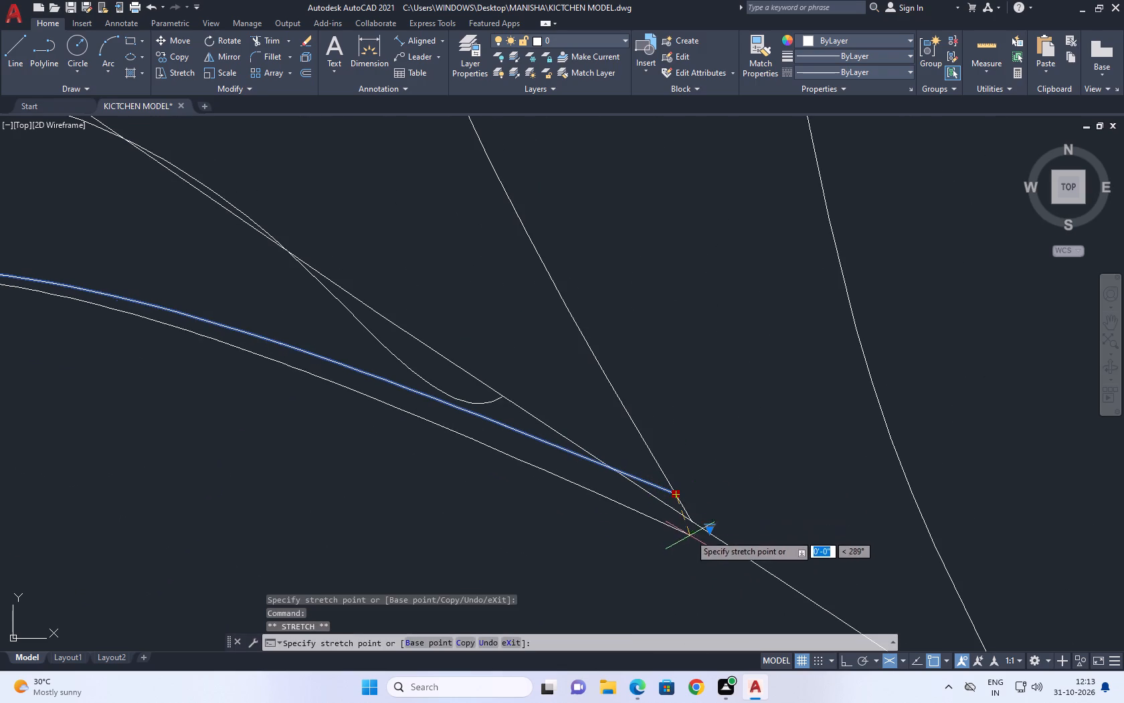
pyautogui.click(691, 526)
pyautogui.rightClick(653, 426)
pyautogui.click(749, 327)
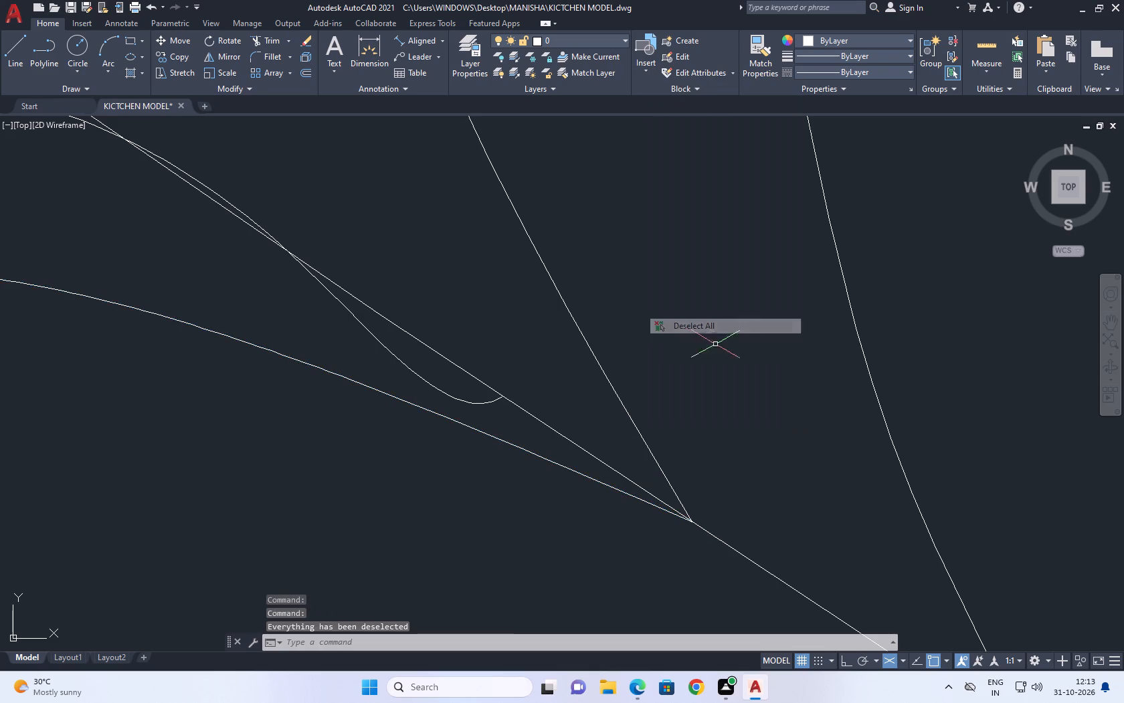
# Draw an upright wavy fit-point spline twig rising across the lower part of the bare straight upper right stem.
pyautogui.scroll(-3, 616, 386)
pyautogui.moveTo(650, 396); pyautogui.dragTo(582, 398, button='middle')
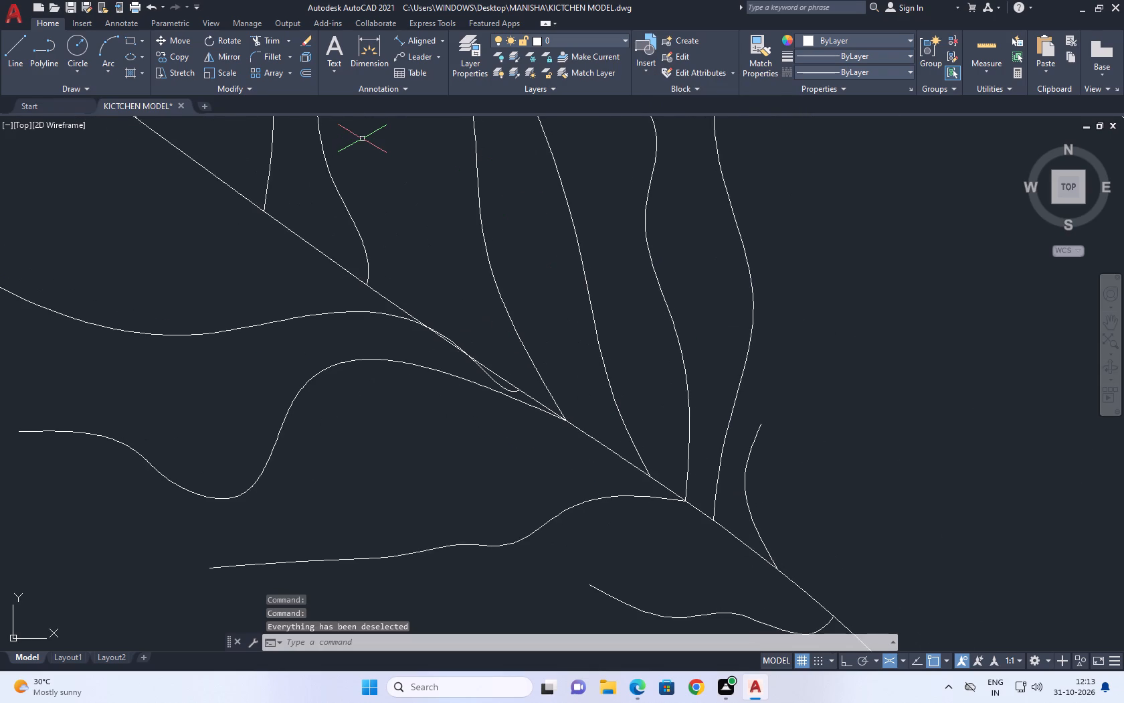
pyautogui.press('s')
pyautogui.write('PL')
pyautogui.press('BackSpace')
pyautogui.press('BackSpace')
pyautogui.press('=')
pyautogui.press('BackSpace')
pyautogui.press('BackSpace')
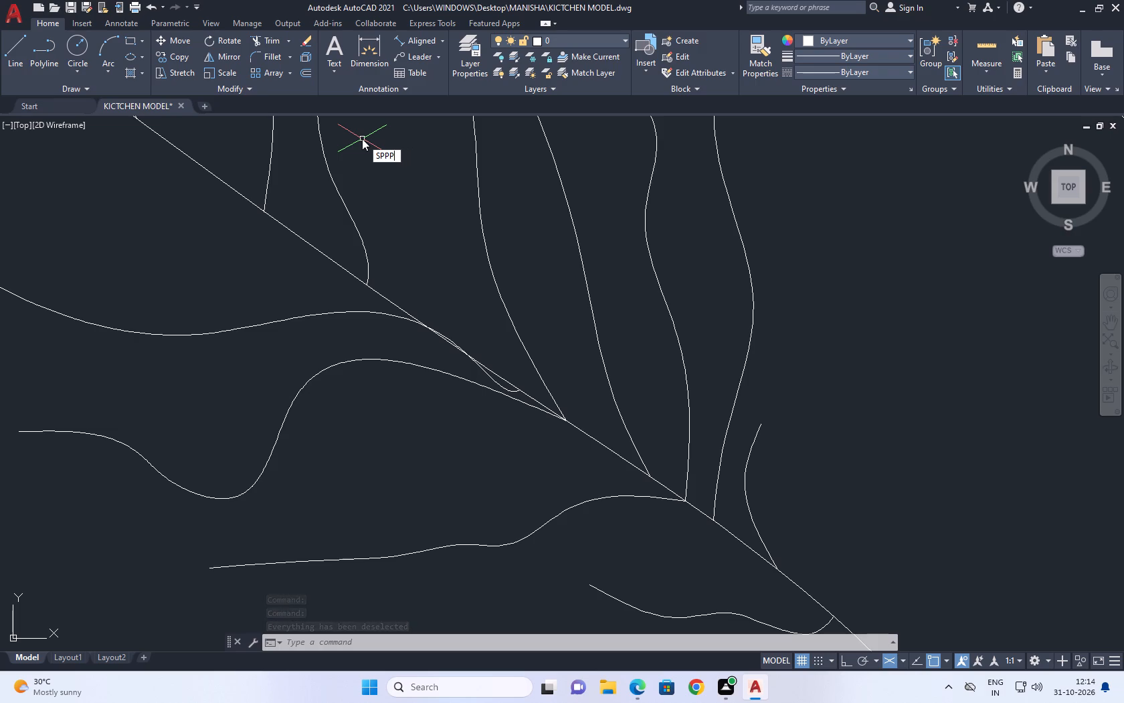
pyautogui.press('BackSpace')
pyautogui.press('BackSpace')
pyautogui.write('L')
pyautogui.press('space')
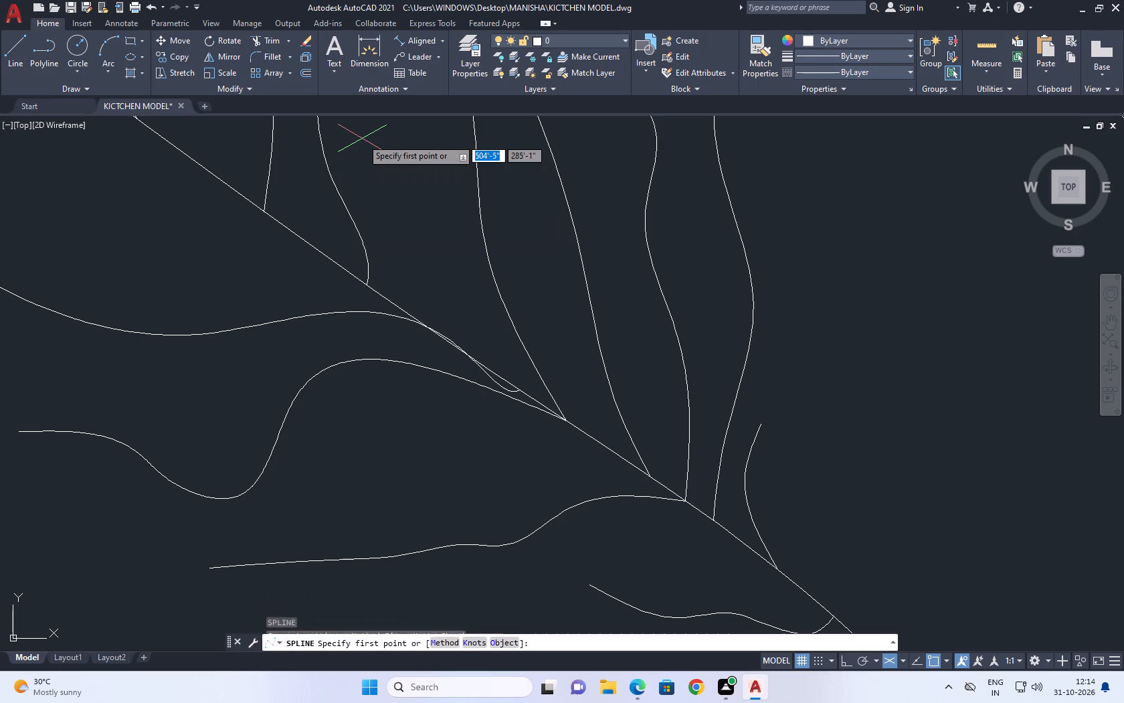
pyautogui.scroll(-4, 437, 476)
pyautogui.moveTo(521, 505); pyautogui.dragTo(528, 512, button='middle')
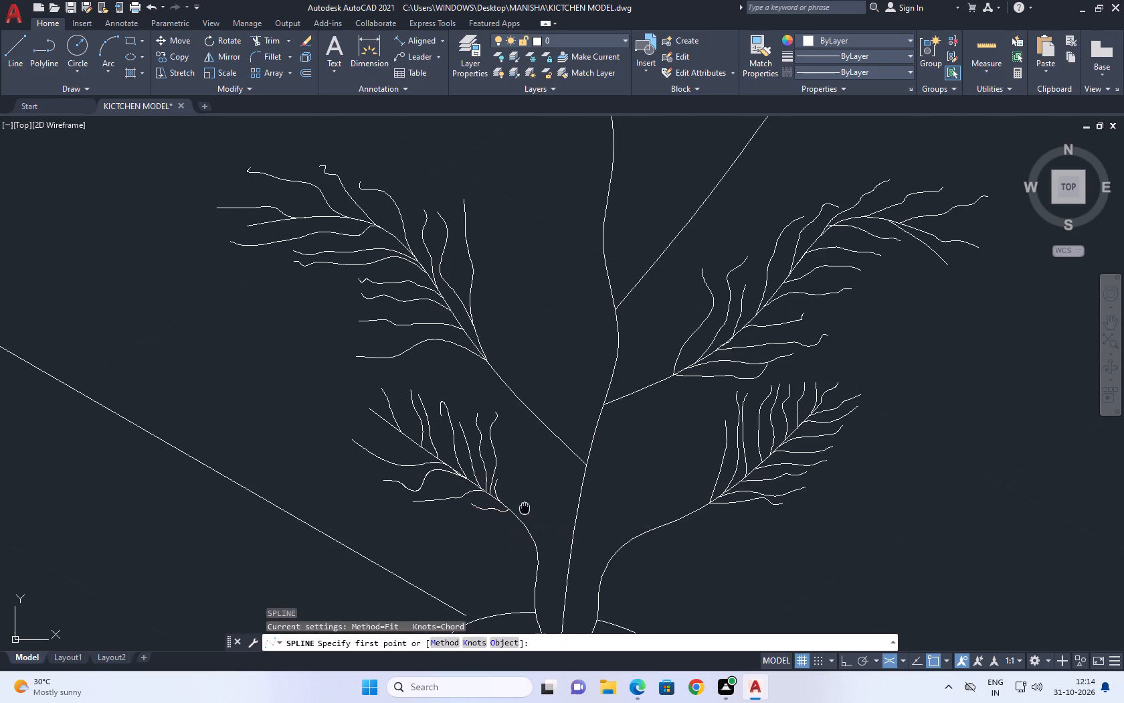
pyautogui.moveTo(528, 512); pyautogui.dragTo(391, 601, button='middle')
pyautogui.scroll(-3, 727, 319)
pyautogui.moveTo(761, 281); pyautogui.dragTo(678, 346, button='middle')
pyautogui.scroll(2, 602, 376)
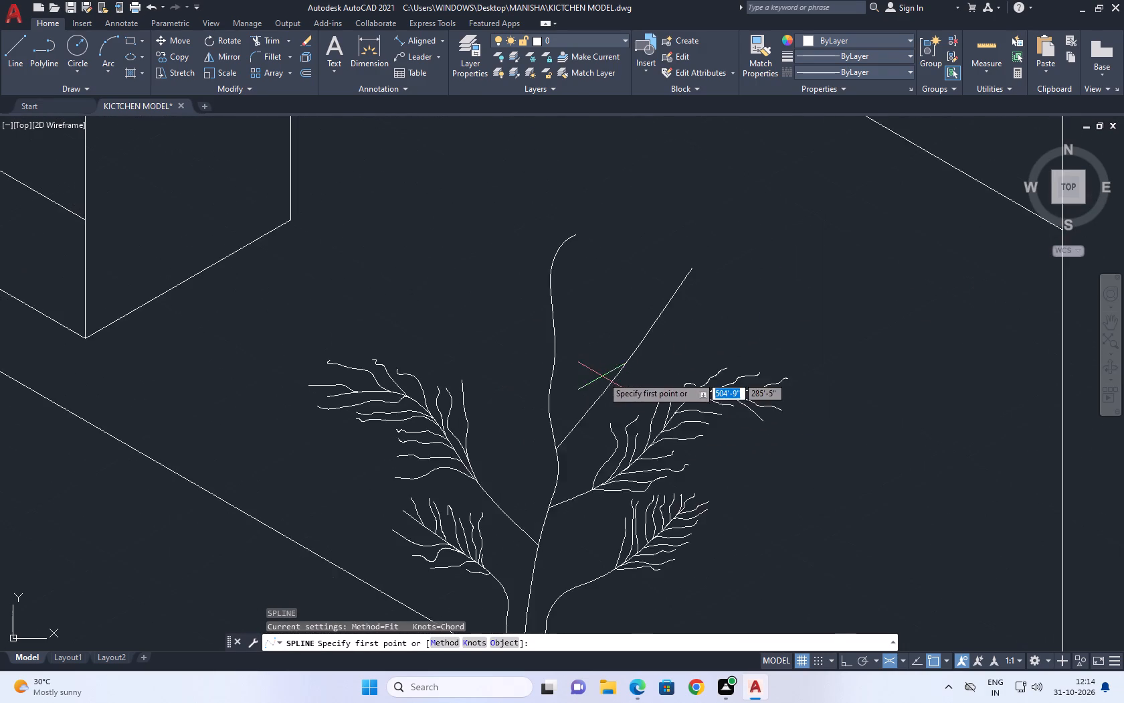
pyautogui.scroll(1, 600, 376)
pyautogui.moveTo(618, 405); pyautogui.dragTo(612, 412)
pyautogui.click(620, 353)
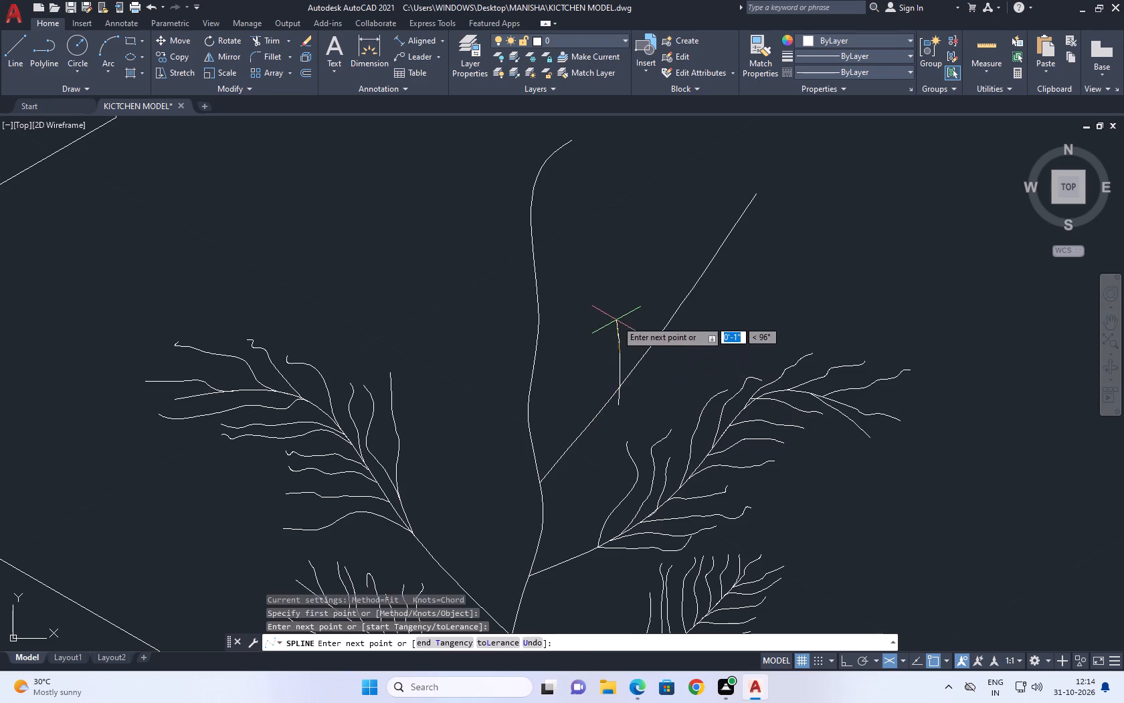
pyautogui.moveTo(616, 319); pyautogui.dragTo(617, 313)
pyautogui.moveTo(619, 301); pyautogui.dragTo(622, 294)
pyautogui.moveTo(622, 277); pyautogui.dragTo(622, 262)
pyautogui.click(616, 254)
pyautogui.click(618, 245)
pyautogui.rightClick(618, 244)
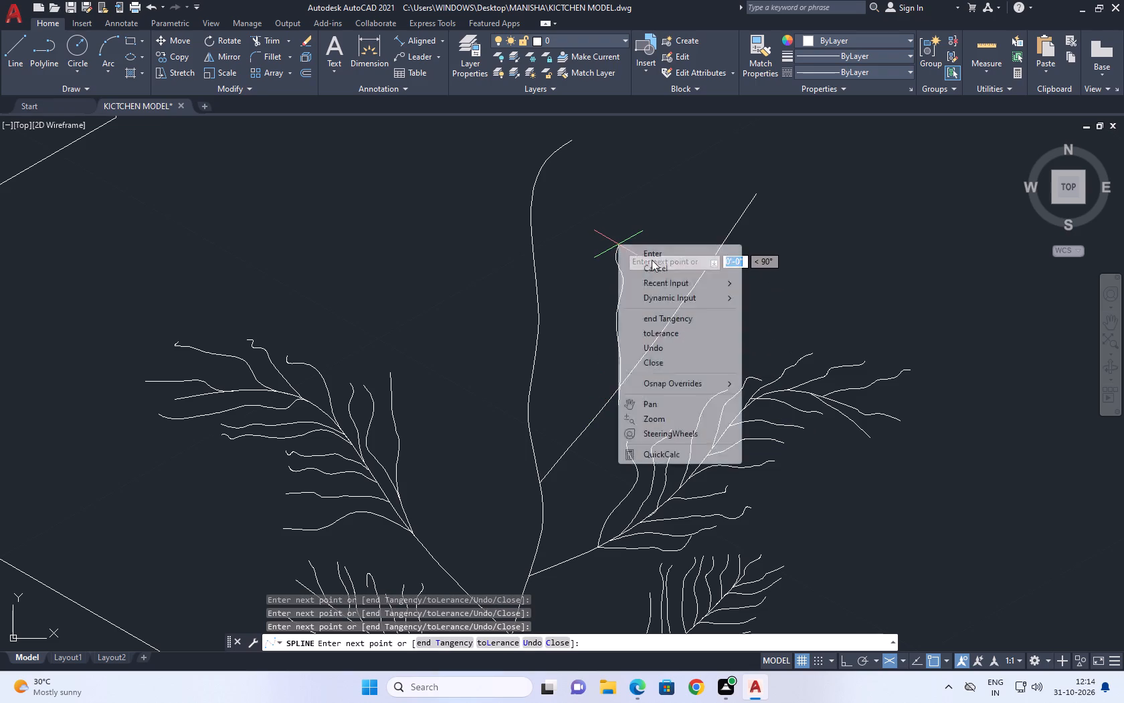
pyautogui.click(669, 256)
# Draw a wavy fit-point spline twig outward to the right from the straight upper stem, starting near the base of its upright twig.
pyautogui.rightClick(733, 279)
pyautogui.click(768, 287)
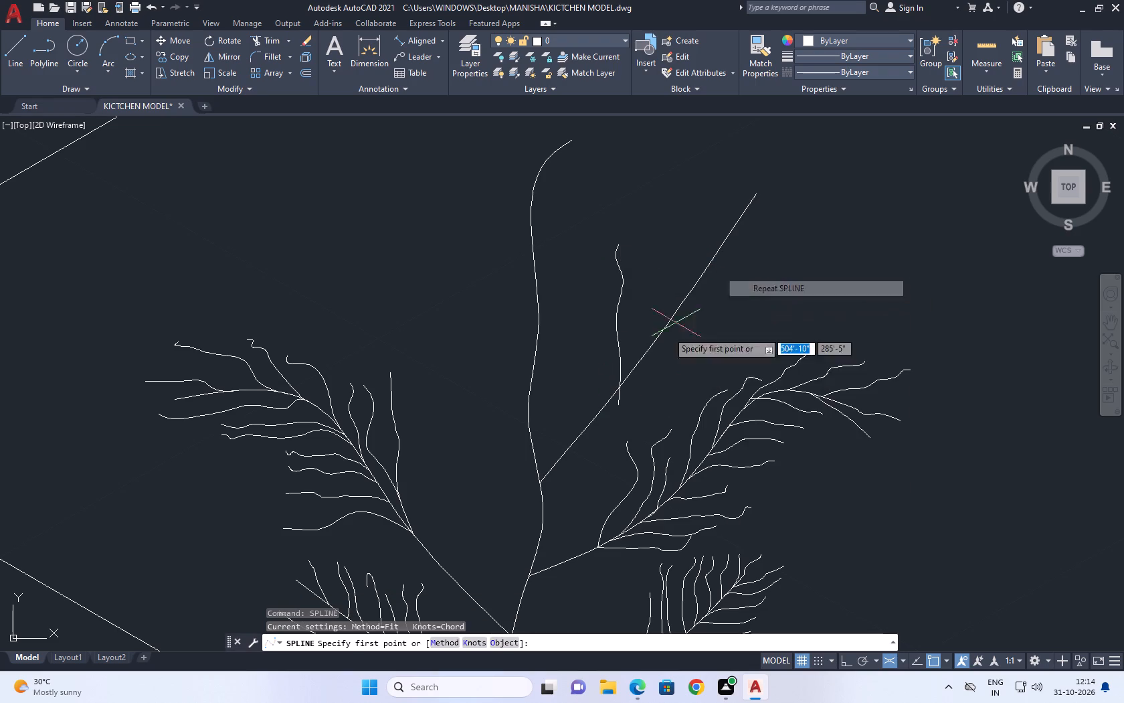
pyautogui.scroll(1, 621, 384)
pyautogui.click(605, 399)
pyautogui.click(632, 377)
pyautogui.click(665, 361)
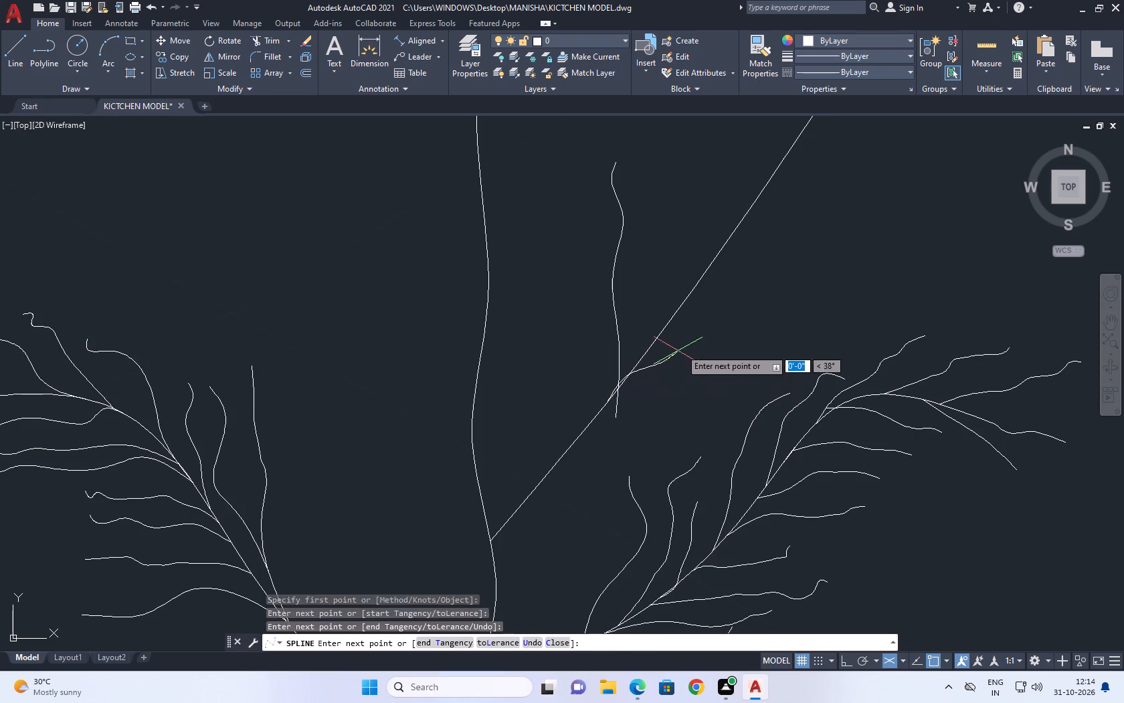
pyautogui.click(682, 347)
pyautogui.click(690, 339)
pyautogui.click(696, 335)
pyautogui.moveTo(702, 332); pyautogui.dragTo(709, 331)
pyautogui.click(711, 331)
pyautogui.click(721, 329)
pyautogui.click(732, 326)
pyautogui.click(767, 312)
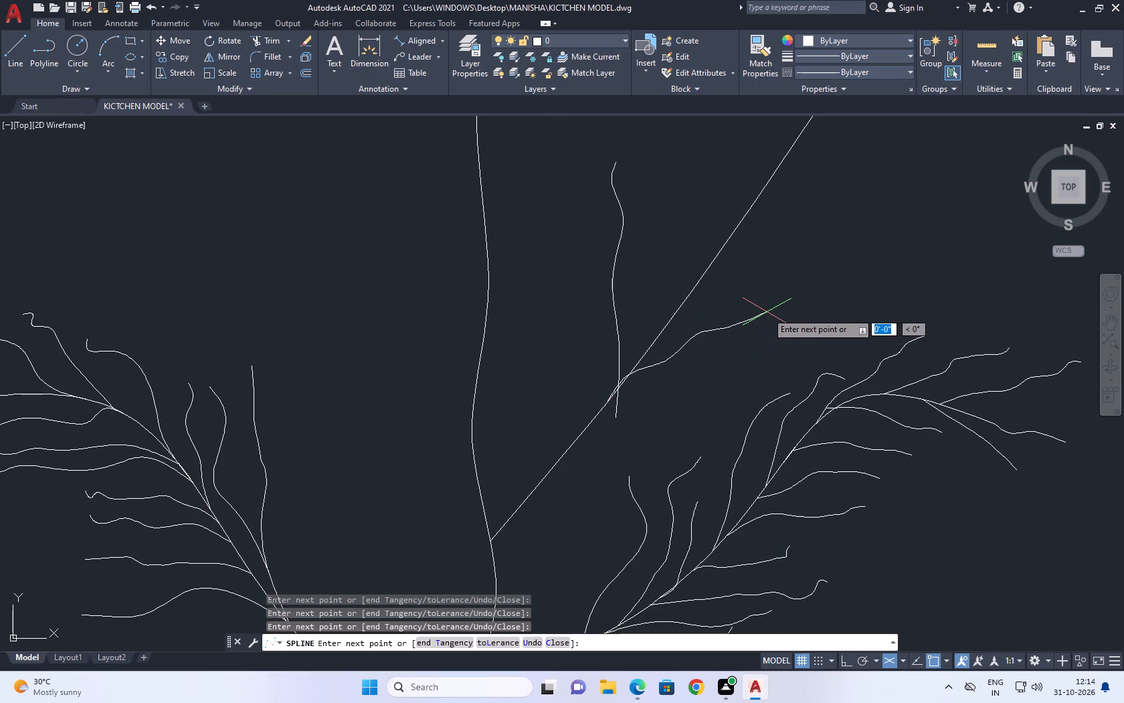
pyautogui.rightClick(777, 308)
pyautogui.click(816, 313)
# Draw a second upright wavy fit-point spline twig with a slightly bent tip on the straight upper stem, above the first upright twig.
pyautogui.moveTo(815, 313); pyautogui.dragTo(500, 467, button='middle')
pyautogui.rightClick(564, 398)
pyautogui.click(636, 402)
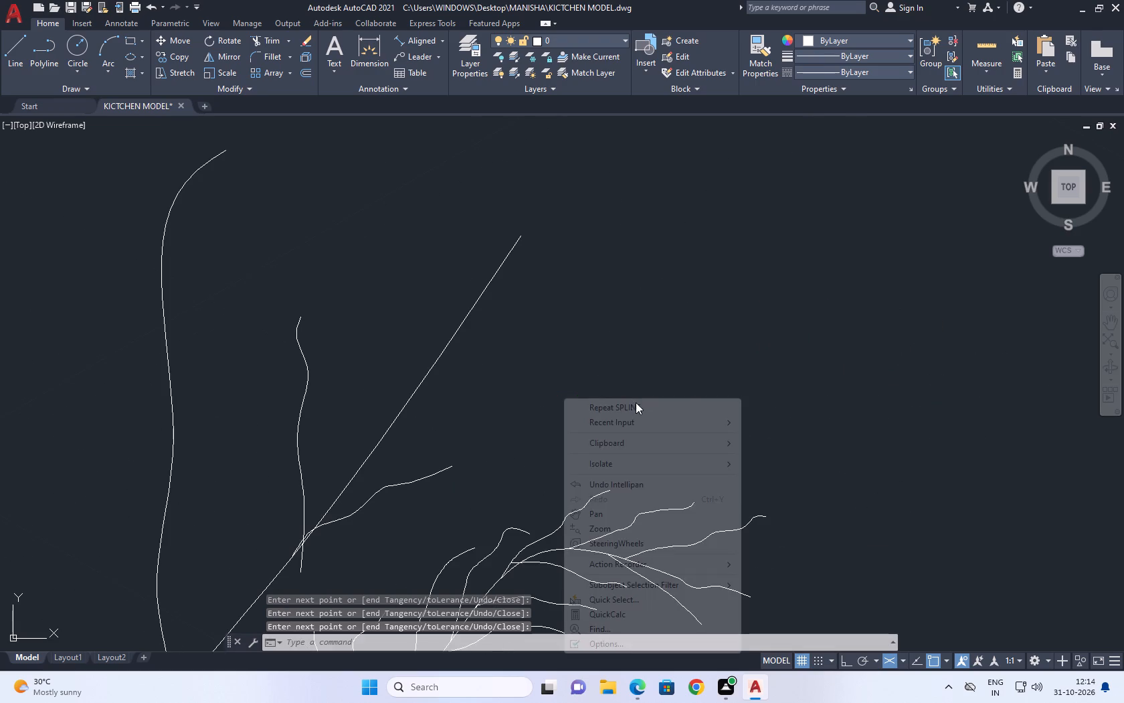
pyautogui.click(347, 485)
pyautogui.click(360, 450)
pyautogui.moveTo(365, 402); pyautogui.dragTo(367, 396)
pyautogui.moveTo(367, 376); pyautogui.dragTo(369, 370)
pyautogui.moveTo(370, 359); pyautogui.dragTo(372, 351)
pyautogui.click(364, 324)
pyautogui.click(363, 306)
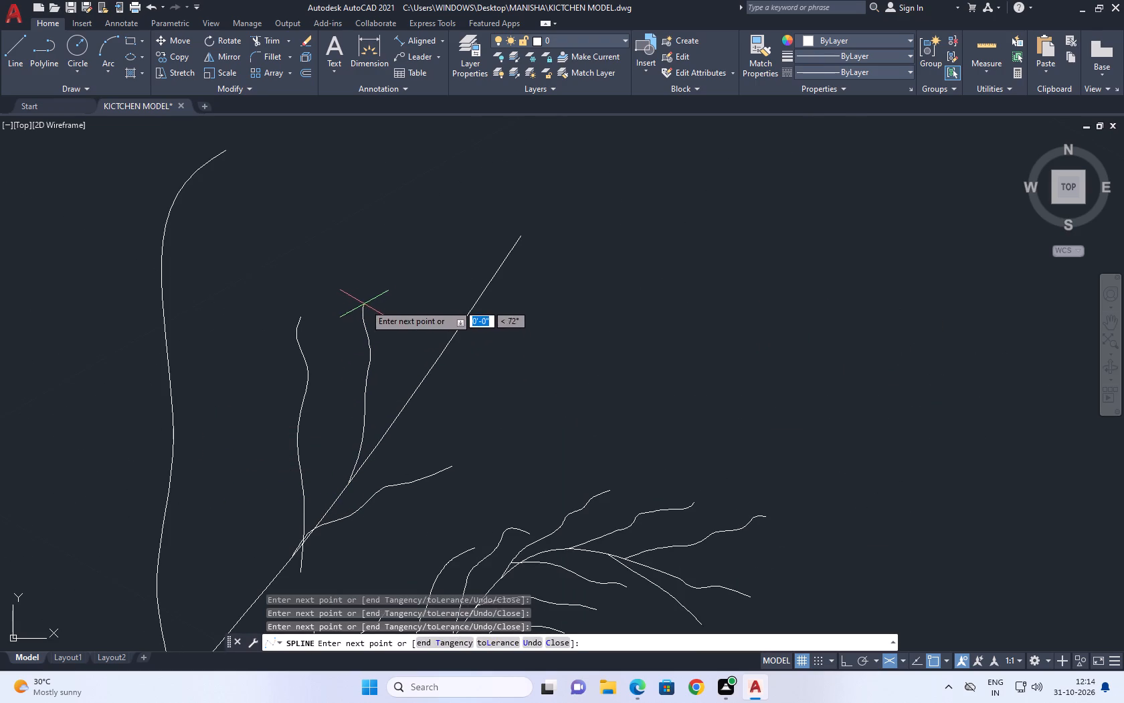
pyautogui.click(368, 301)
pyautogui.rightClick(373, 291)
pyautogui.click(434, 304)
# Draw a second wavy fit-point spline twig outward to the right from the straight upper stem, just above the existing outward twig.
pyautogui.rightClick(389, 321)
pyautogui.click(480, 326)
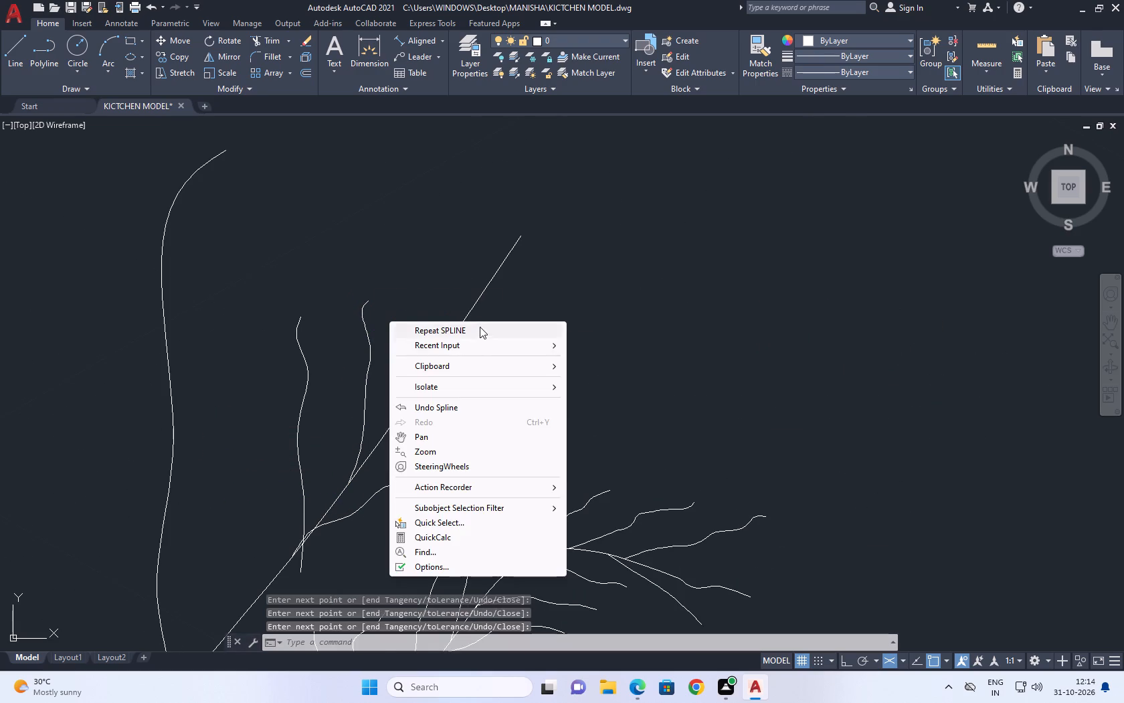
pyautogui.scroll(2, 312, 506)
pyautogui.click(354, 505)
pyautogui.moveTo(390, 482); pyautogui.dragTo(423, 475)
pyautogui.moveTo(440, 454); pyautogui.dragTo(450, 447)
pyautogui.click(460, 438)
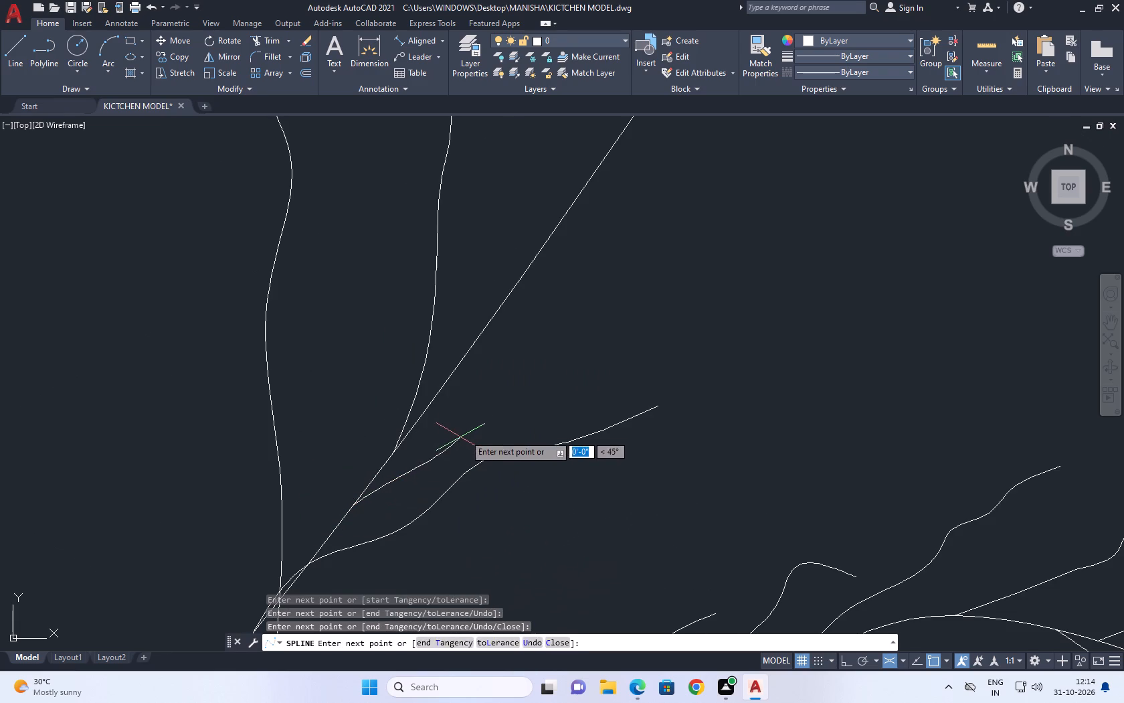
pyautogui.moveTo(510, 423); pyautogui.dragTo(523, 423)
pyautogui.moveTo(541, 423); pyautogui.dragTo(565, 420)
pyautogui.moveTo(585, 414); pyautogui.dragTo(597, 412)
pyautogui.click(608, 408)
pyautogui.moveTo(616, 403); pyautogui.dragTo(626, 398)
pyautogui.doubleClick(638, 390)
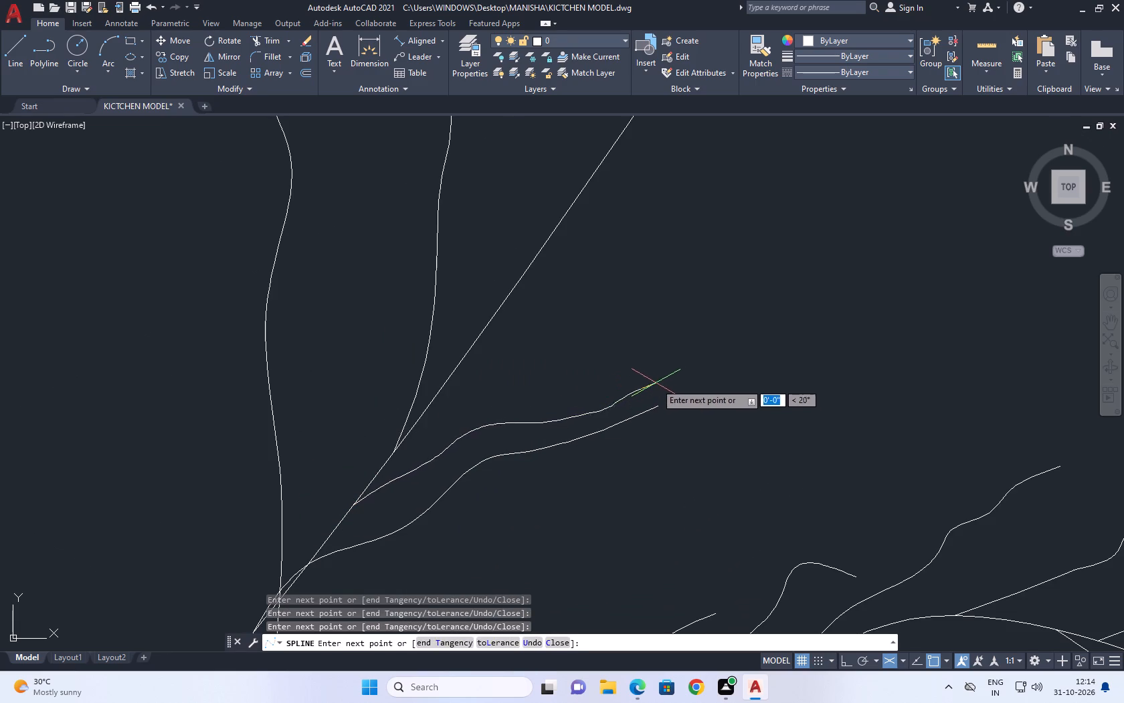
pyautogui.moveTo(659, 381); pyautogui.dragTo(589, 455, button='middle')
pyautogui.click(601, 446)
pyautogui.rightClick(623, 428)
pyautogui.click(656, 437)
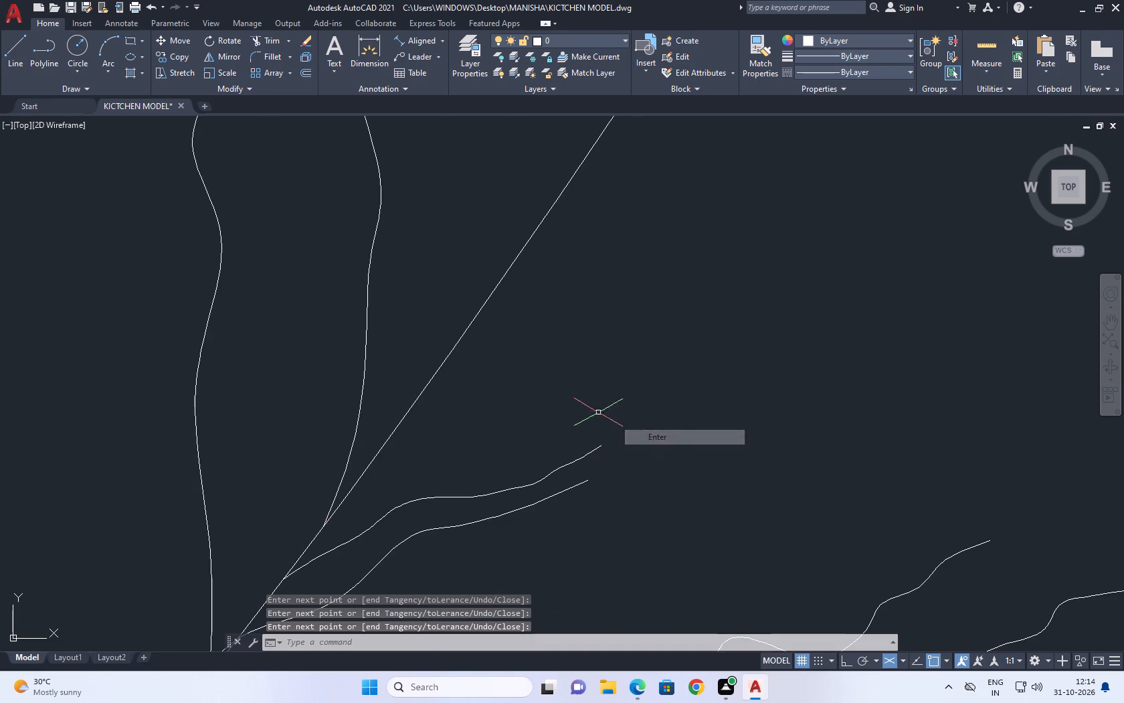
# Draw a short fit-point spline twig crossing the straight upper stem and rising outward, just above the base of the bent-tip upright twig.
pyautogui.rightClick(589, 410)
pyautogui.click(630, 416)
pyautogui.moveTo(362, 460); pyautogui.dragTo(374, 461)
pyautogui.moveTo(431, 437); pyautogui.dragTo(454, 428)
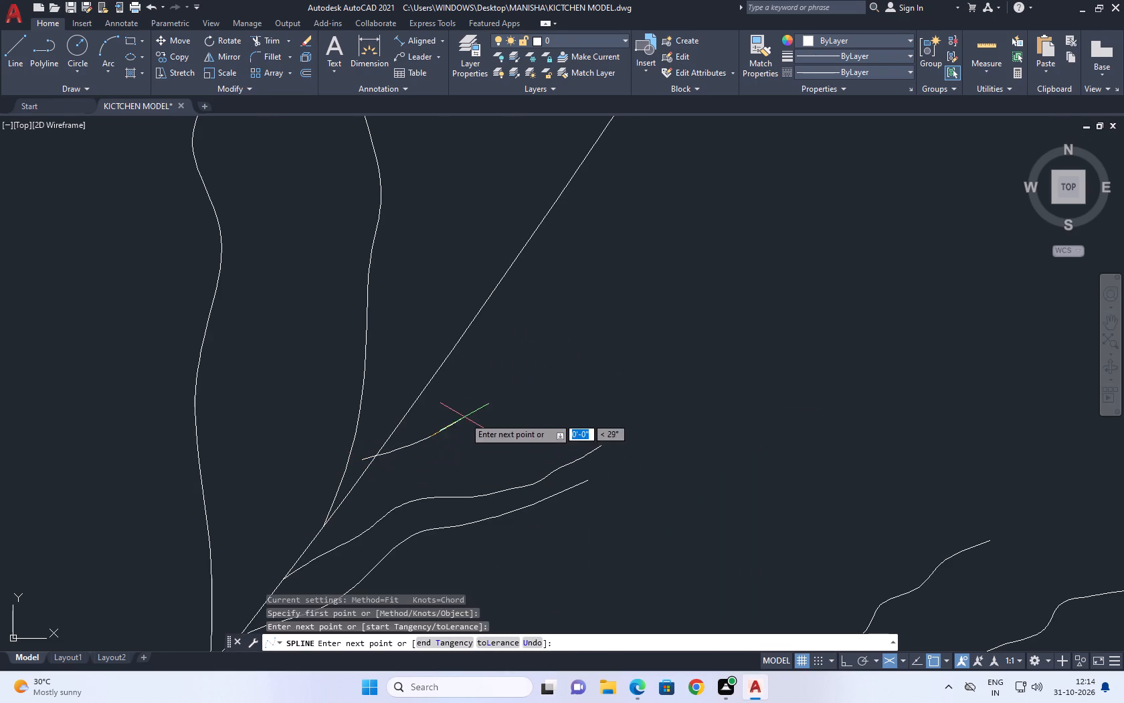
pyautogui.moveTo(465, 416); pyautogui.dragTo(477, 414)
pyautogui.rightClick(489, 414)
pyautogui.click(537, 414)
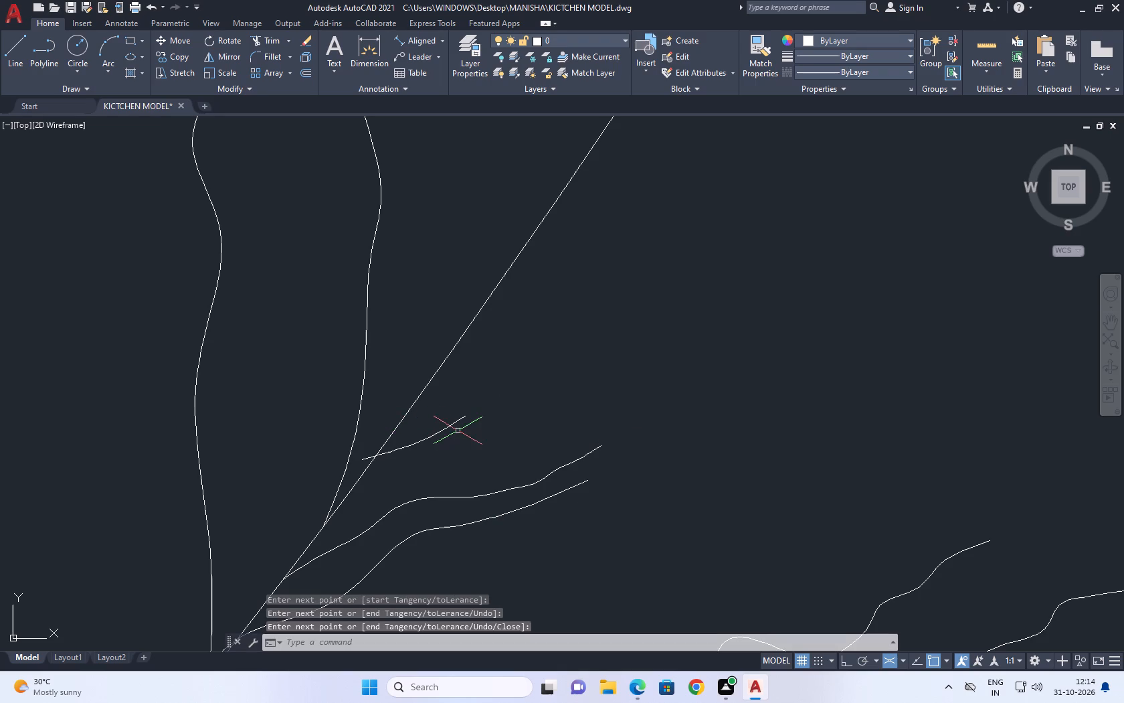
# Stretch the short outward twig's inner end point onto the straight upper stem.
pyautogui.click(460, 418)
pyautogui.scroll(2, 360, 457)
pyautogui.moveTo(363, 466); pyautogui.dragTo(373, 465)
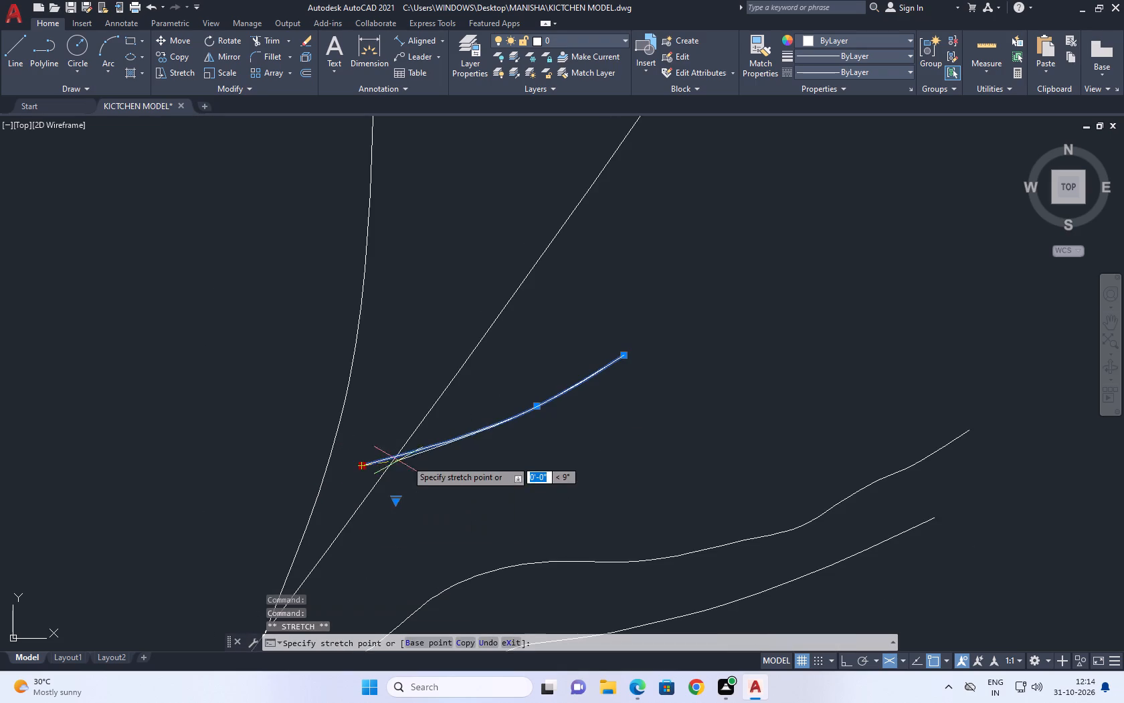
pyautogui.click(393, 461)
pyautogui.moveTo(525, 441); pyautogui.dragTo(267, 566, button='middle')
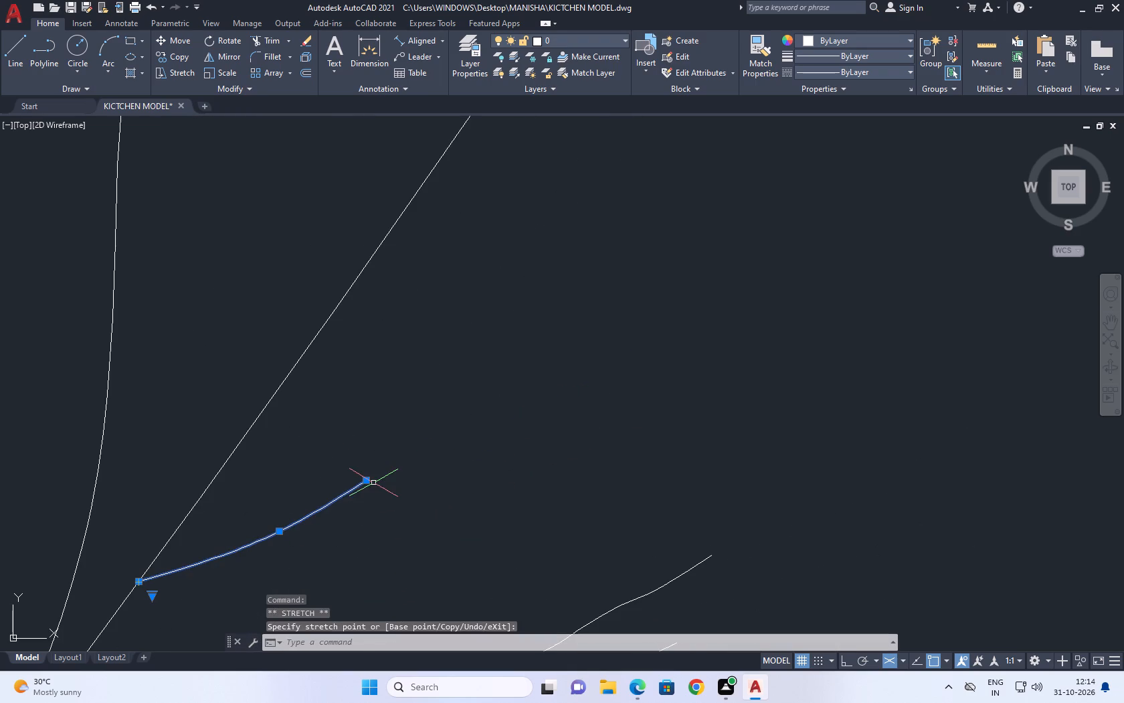
# Stretch the short twig's outer end point farther outward to lengthen it.
pyautogui.click(370, 478)
pyautogui.click(364, 483)
pyautogui.click(359, 483)
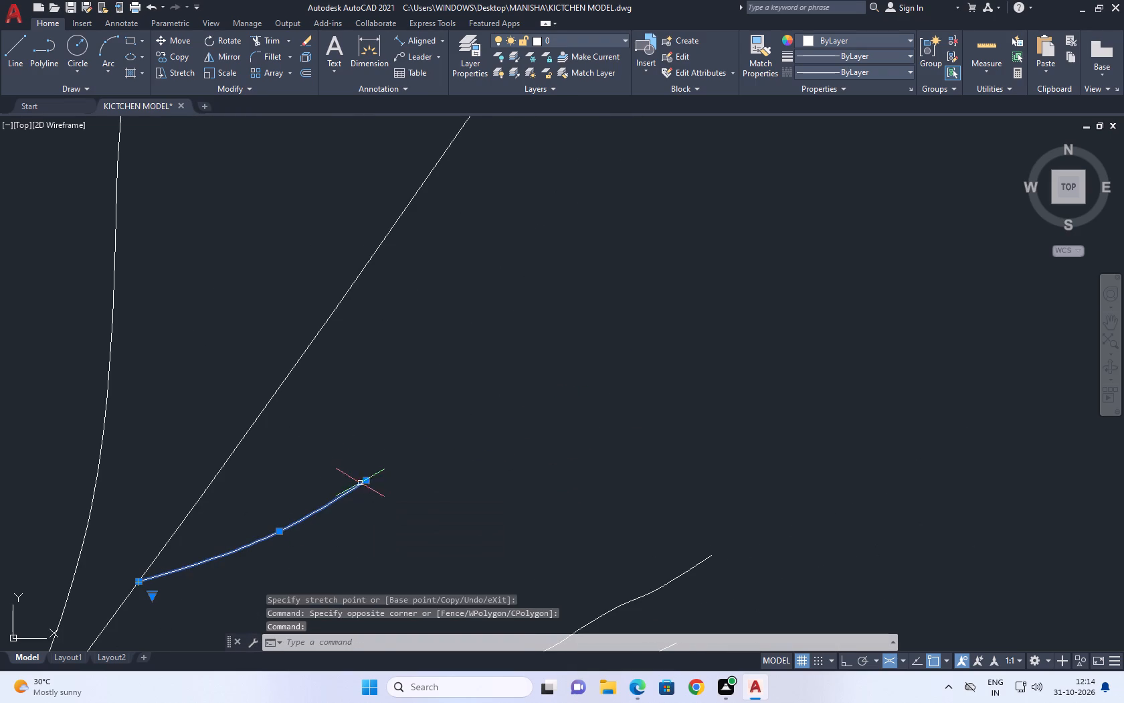
pyautogui.click(363, 477)
pyautogui.click(365, 478)
pyautogui.click(364, 479)
pyautogui.moveTo(386, 465); pyautogui.dragTo(399, 465)
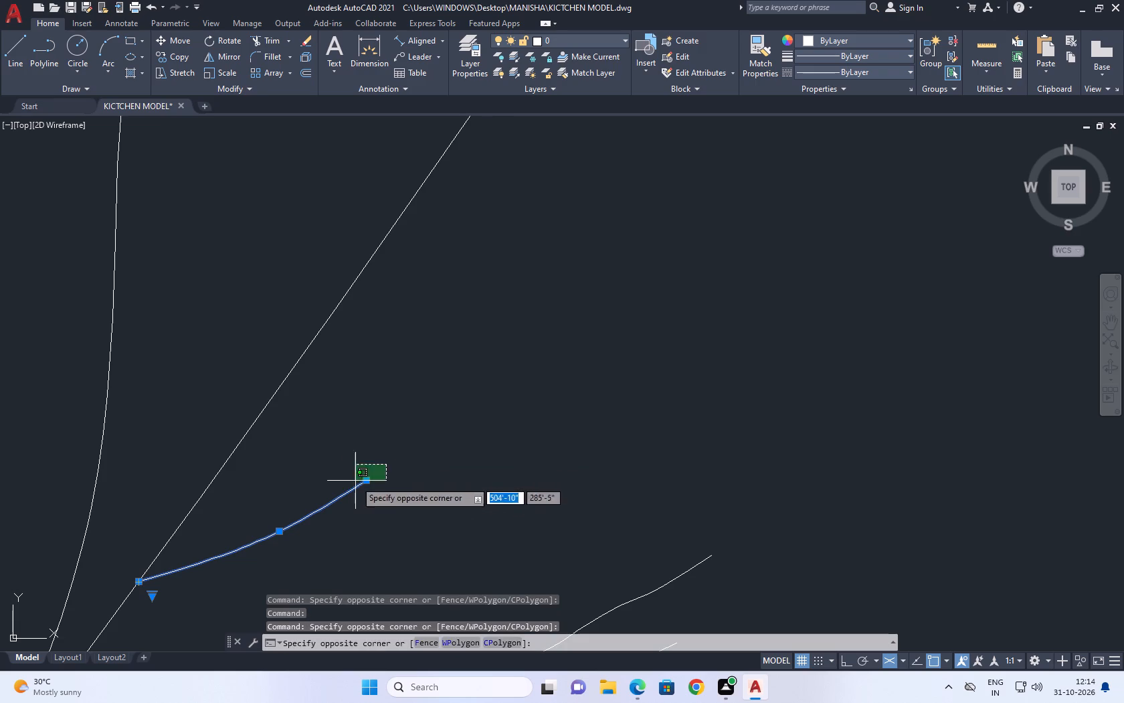
pyautogui.click(355, 481)
pyautogui.click(365, 477)
pyautogui.click(362, 484)
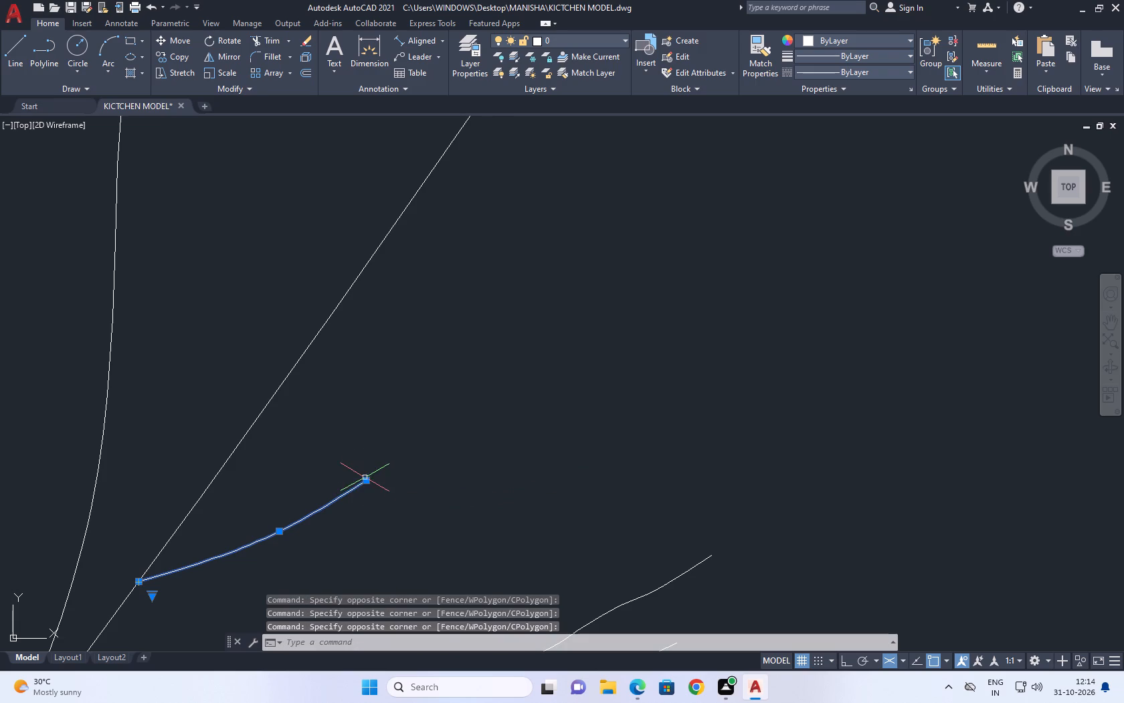
pyautogui.click(365, 478)
pyautogui.moveTo(419, 459); pyautogui.dragTo(451, 462)
pyautogui.moveTo(464, 462); pyautogui.dragTo(475, 463)
# Draw an upright wavy fit-point spline twig from the straight upper stem, between the two existing upright twigs.
pyautogui.moveTo(483, 469); pyautogui.dragTo(482, 470, button='right')
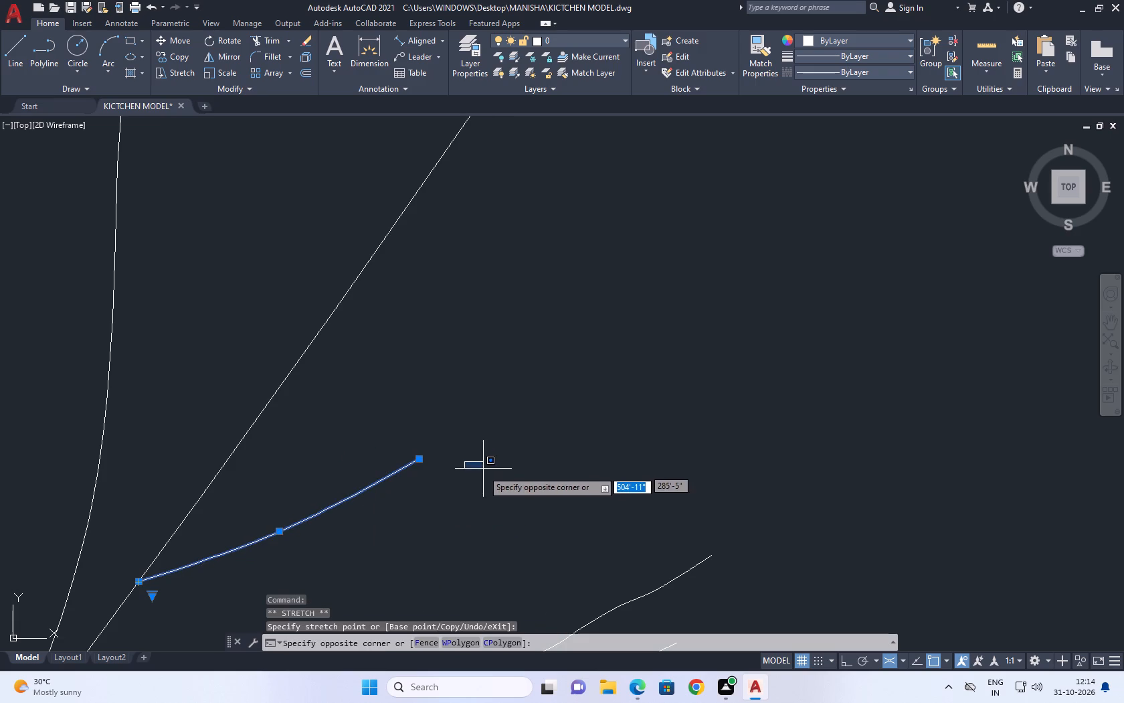
pyautogui.moveTo(482, 470); pyautogui.dragTo(463, 482, button='right')
pyautogui.click(531, 147)
pyautogui.scroll(-4, 535, 230)
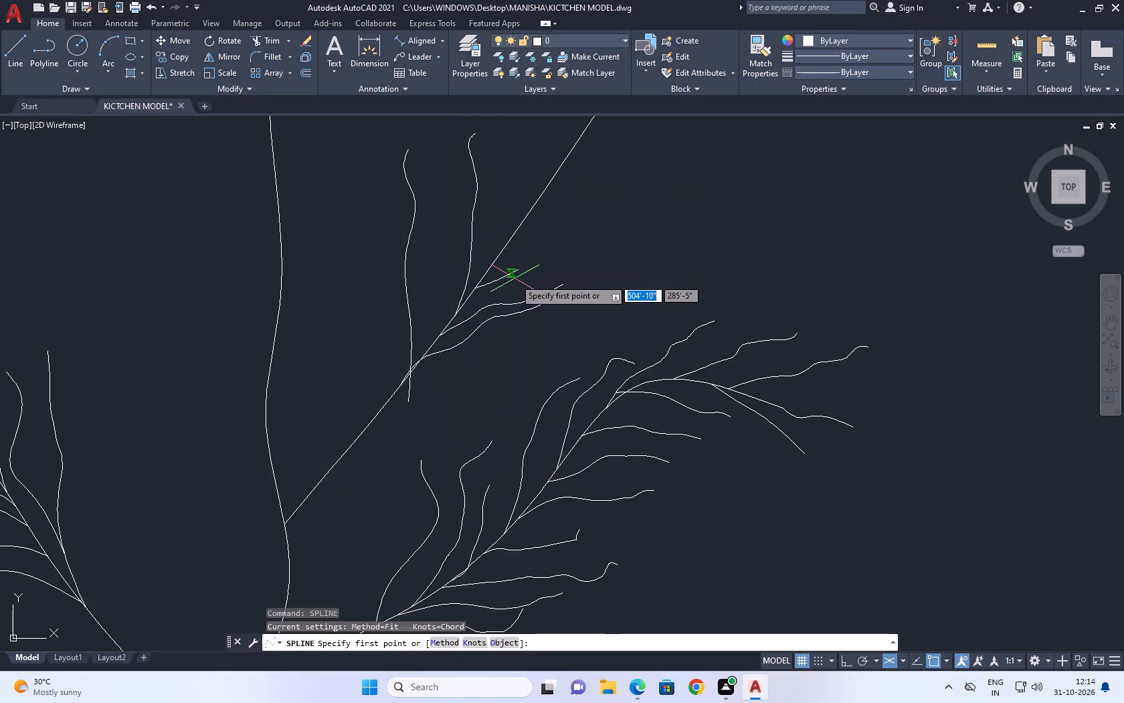
pyautogui.moveTo(488, 213); pyautogui.dragTo(494, 285, button='middle')
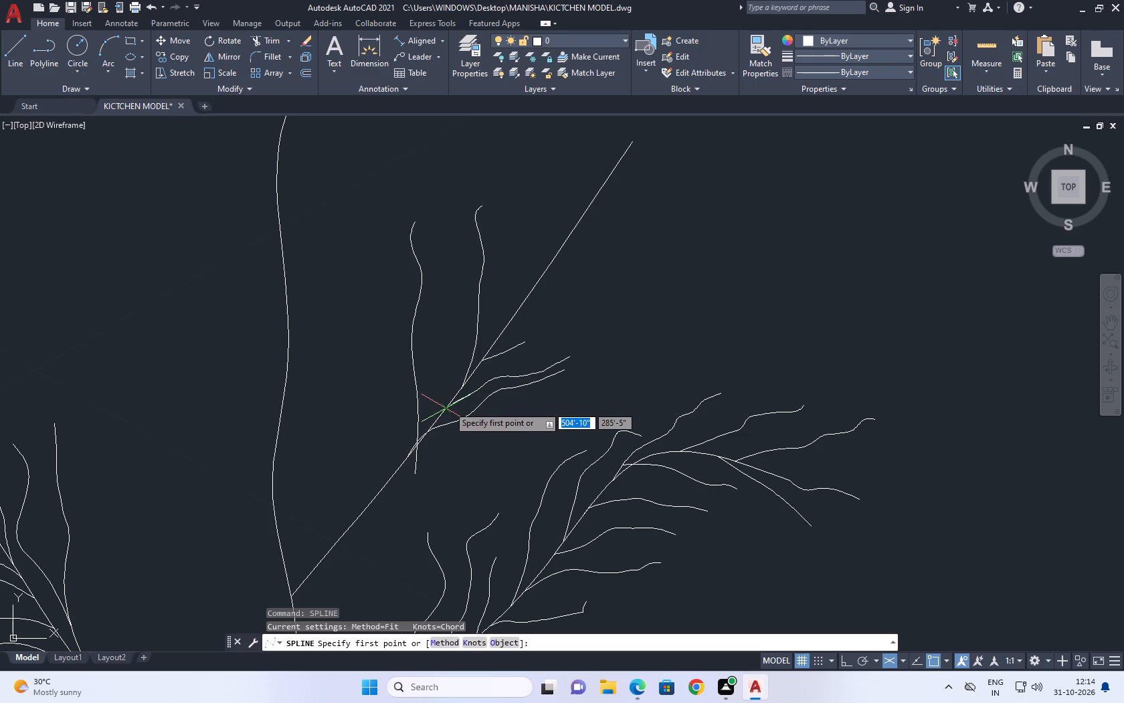
pyautogui.click(446, 404)
pyautogui.click(443, 341)
pyautogui.click(442, 329)
pyautogui.click(447, 301)
pyautogui.click(443, 259)
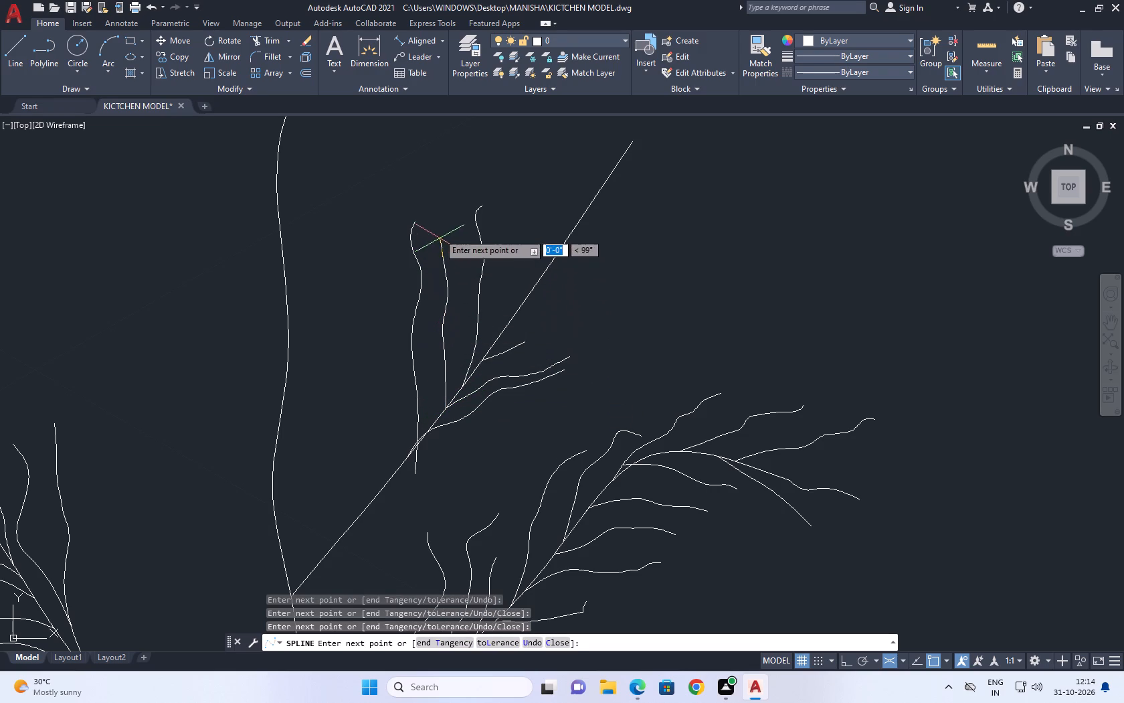
pyautogui.click(438, 219)
pyautogui.doubleClick(443, 198)
pyautogui.rightClick(442, 198)
pyautogui.click(466, 208)
# Draw an upright wavy fit-point spline twig on the straight upper stem, above the base of the short outward twig.
pyautogui.moveTo(482, 217); pyautogui.dragTo(455, 293, button='middle')
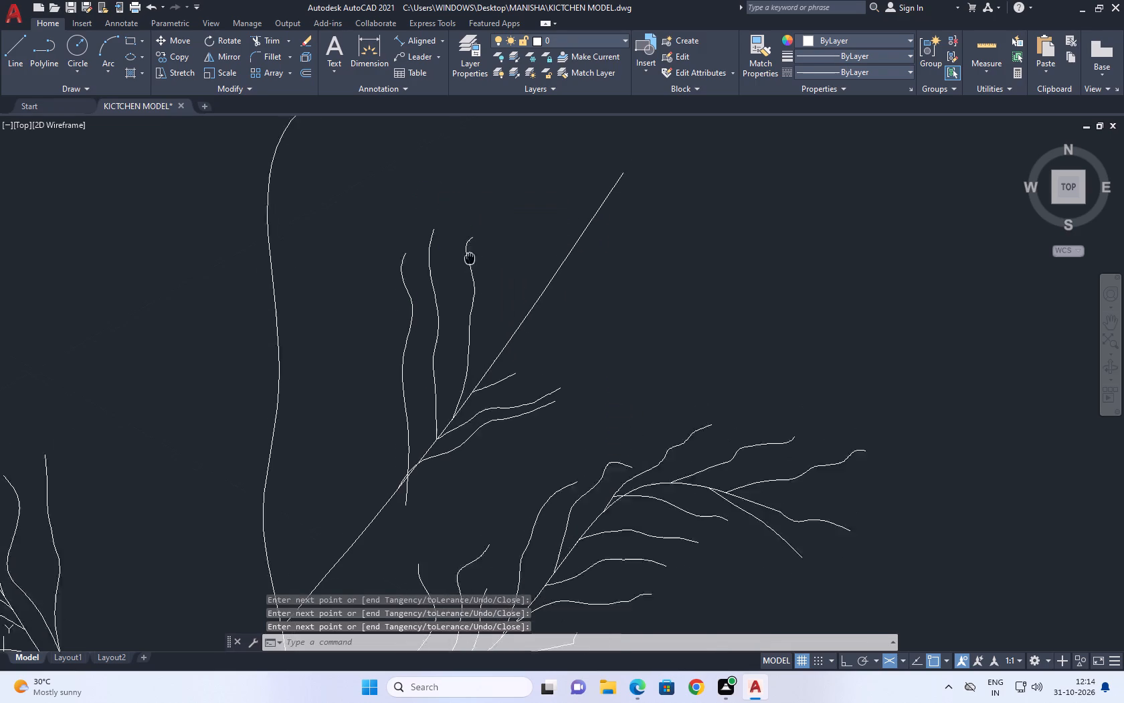
pyautogui.moveTo(455, 293); pyautogui.dragTo(405, 356, button='middle')
pyautogui.rightClick(497, 291)
pyautogui.click(589, 295)
pyautogui.scroll(1, 432, 467)
pyautogui.click(423, 465)
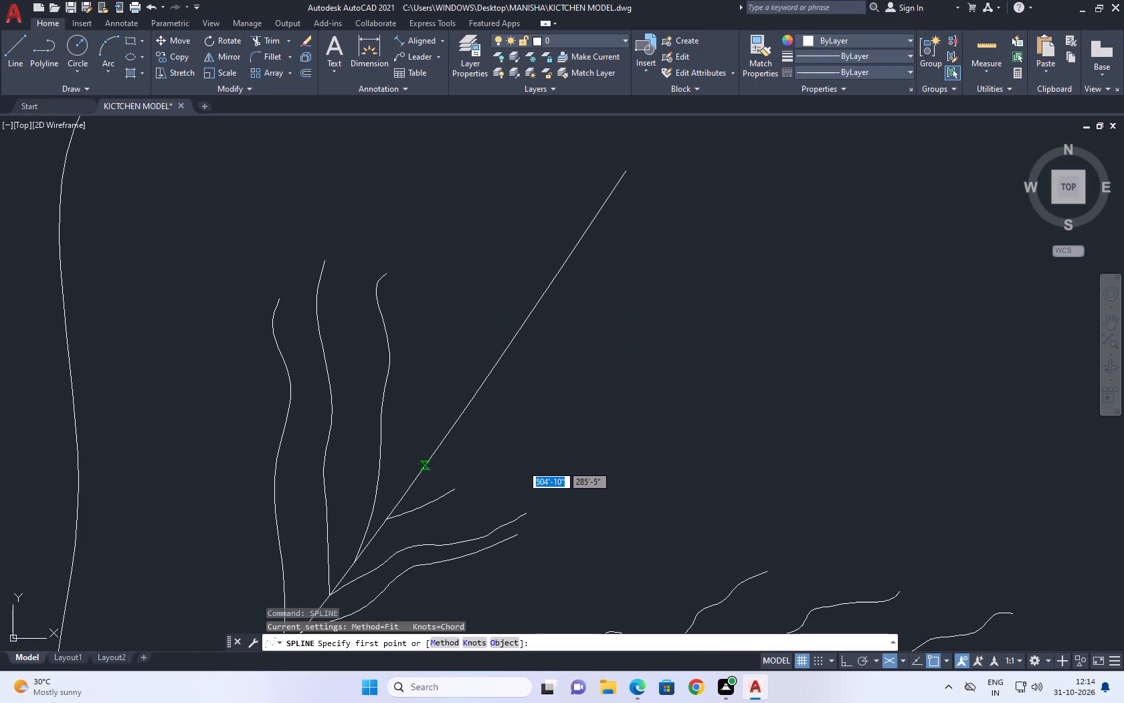
pyautogui.click(436, 424)
pyautogui.moveTo(438, 392); pyautogui.dragTo(440, 375)
pyautogui.moveTo(440, 363); pyautogui.dragTo(440, 352)
pyautogui.click(437, 335)
pyautogui.click(437, 287)
pyautogui.click(434, 265)
pyautogui.moveTo(434, 255); pyautogui.dragTo(436, 250)
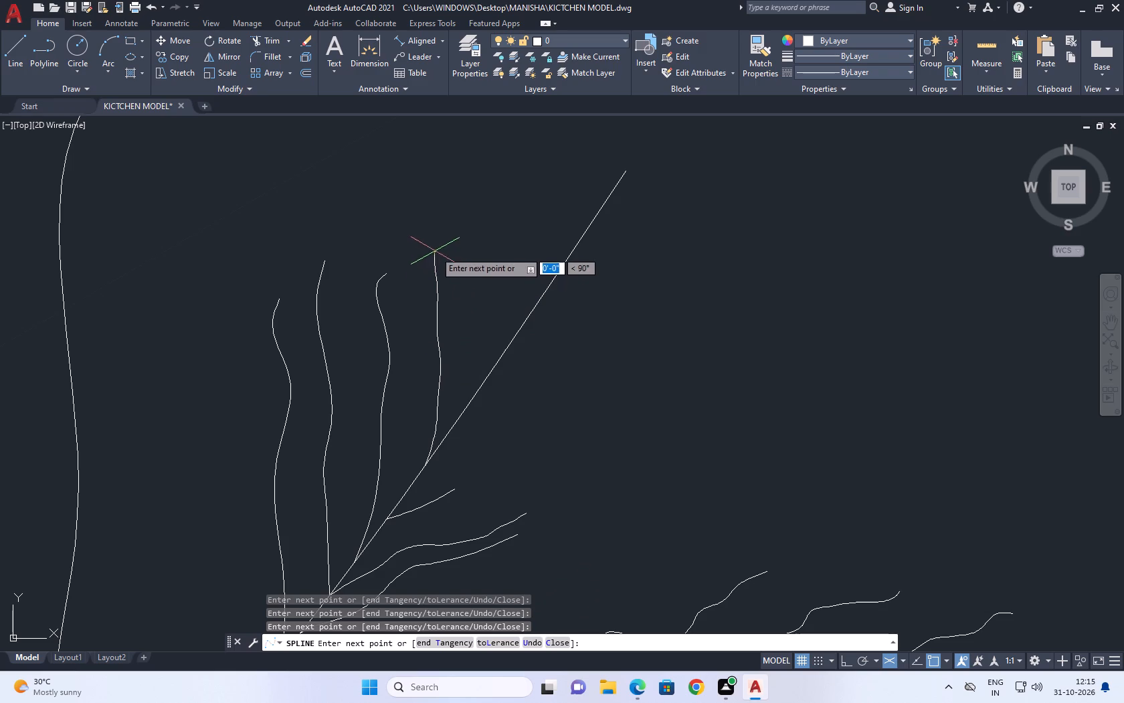
pyautogui.moveTo(436, 250); pyautogui.dragTo(436, 249)
pyautogui.click(441, 234)
pyautogui.rightClick(449, 228)
pyautogui.click(504, 234)
# Draw another upright fit-point spline twig higher on the straight upper stem, with its tip curving over to the right.
pyautogui.moveTo(490, 251); pyautogui.dragTo(427, 347, button='middle')
pyautogui.rightClick(455, 313)
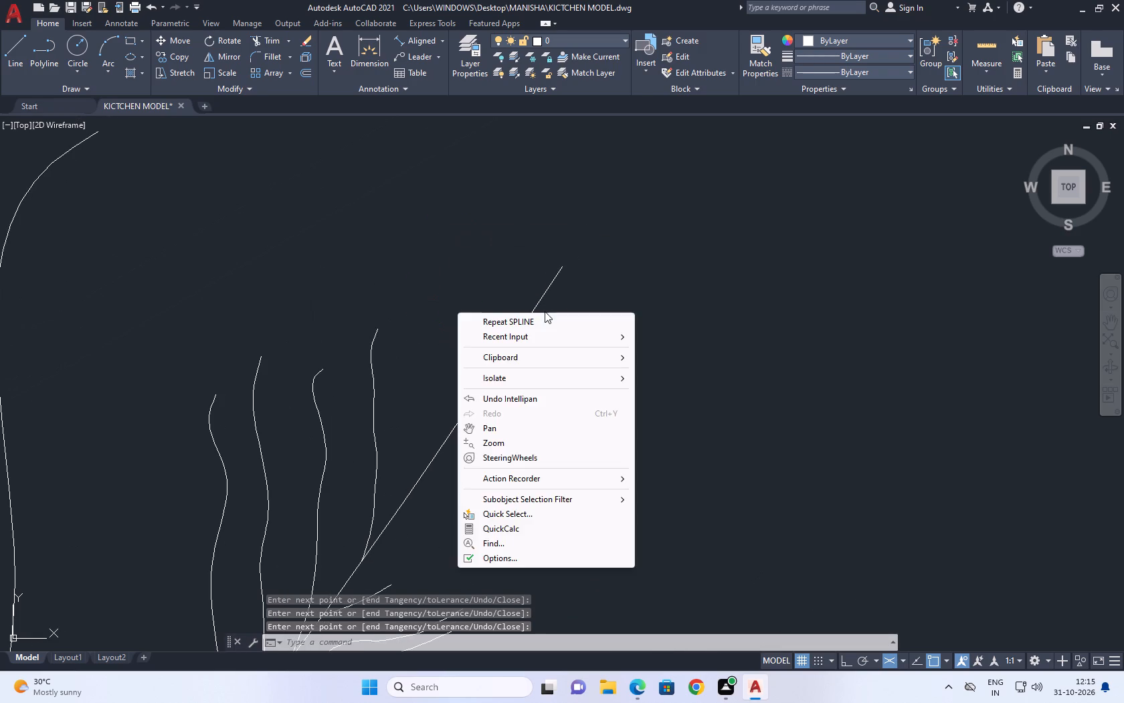
pyautogui.click(535, 325)
pyautogui.click(403, 489)
pyautogui.moveTo(401, 401); pyautogui.dragTo(400, 393)
pyautogui.moveTo(393, 336); pyautogui.dragTo(395, 330)
pyautogui.click(406, 310)
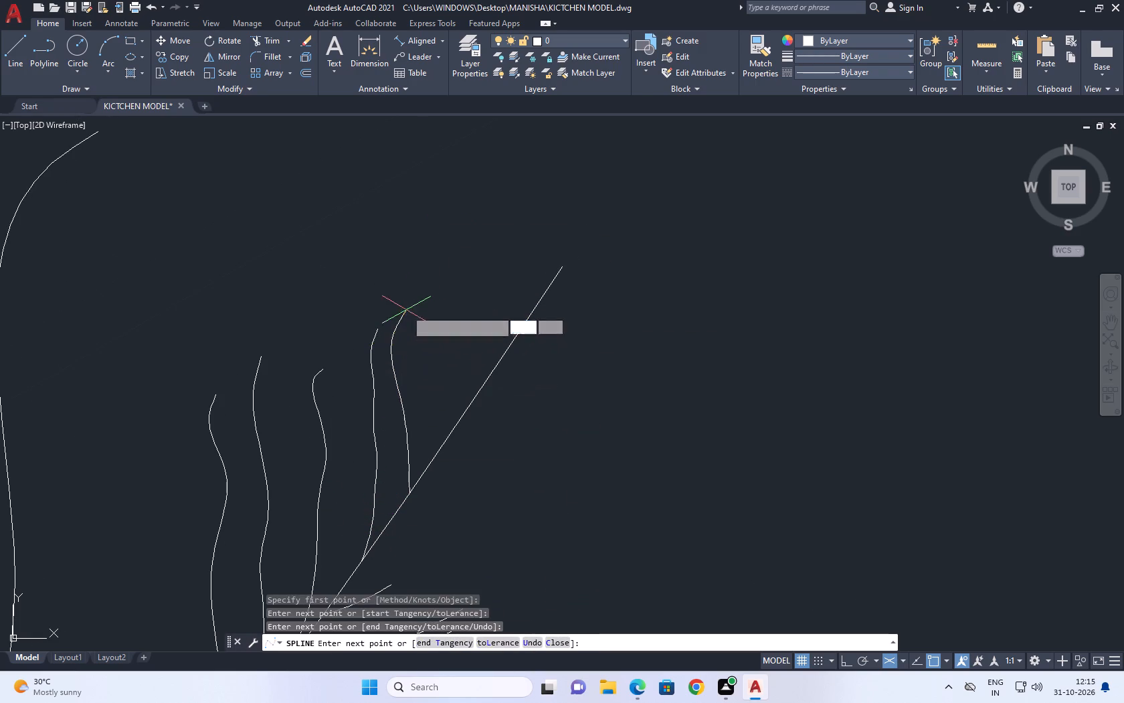
pyautogui.click(418, 295)
pyautogui.rightClick(421, 291)
pyautogui.click(449, 285)
pyautogui.rightClick(460, 307)
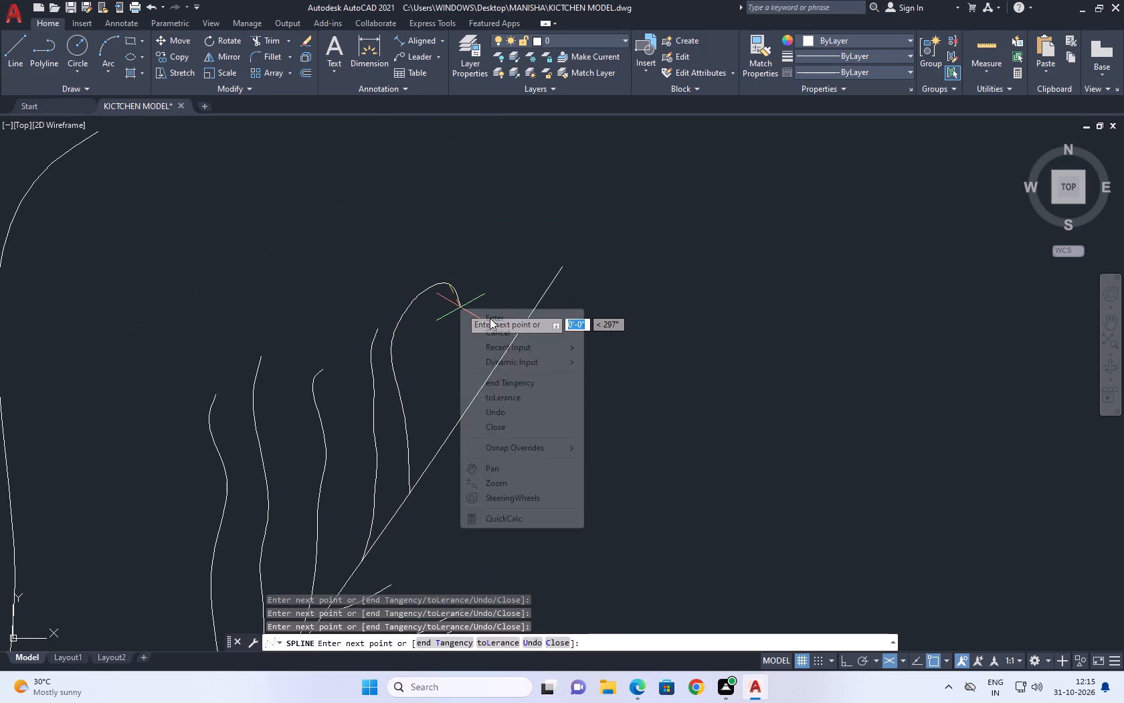
pyautogui.click(498, 315)
# Draw an upright fit-point spline twig near the top of the straight upper stem, above the curved-tip twig.
pyautogui.rightClick(461, 307)
pyautogui.click(503, 319)
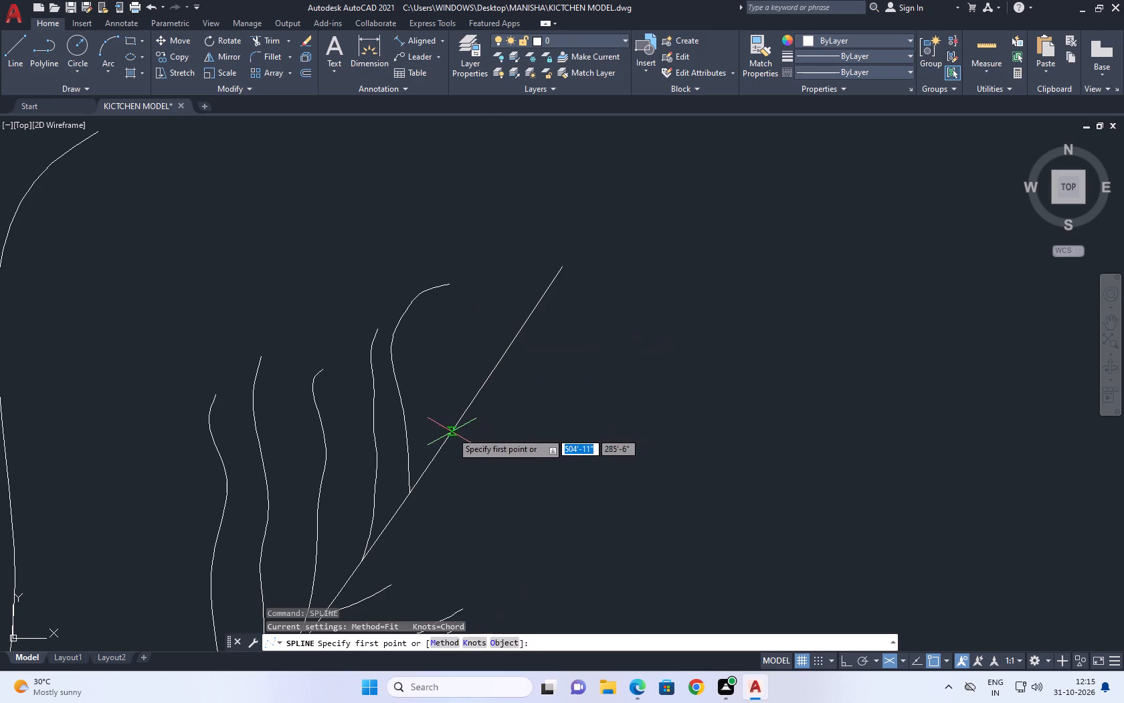
pyautogui.click(452, 432)
pyautogui.moveTo(456, 405); pyautogui.dragTo(456, 396)
pyautogui.moveTo(456, 370); pyautogui.dragTo(456, 364)
pyautogui.click(458, 347)
pyautogui.click(460, 329)
pyautogui.moveTo(462, 310); pyautogui.dragTo(464, 291)
pyautogui.click(466, 286)
pyautogui.click(469, 277)
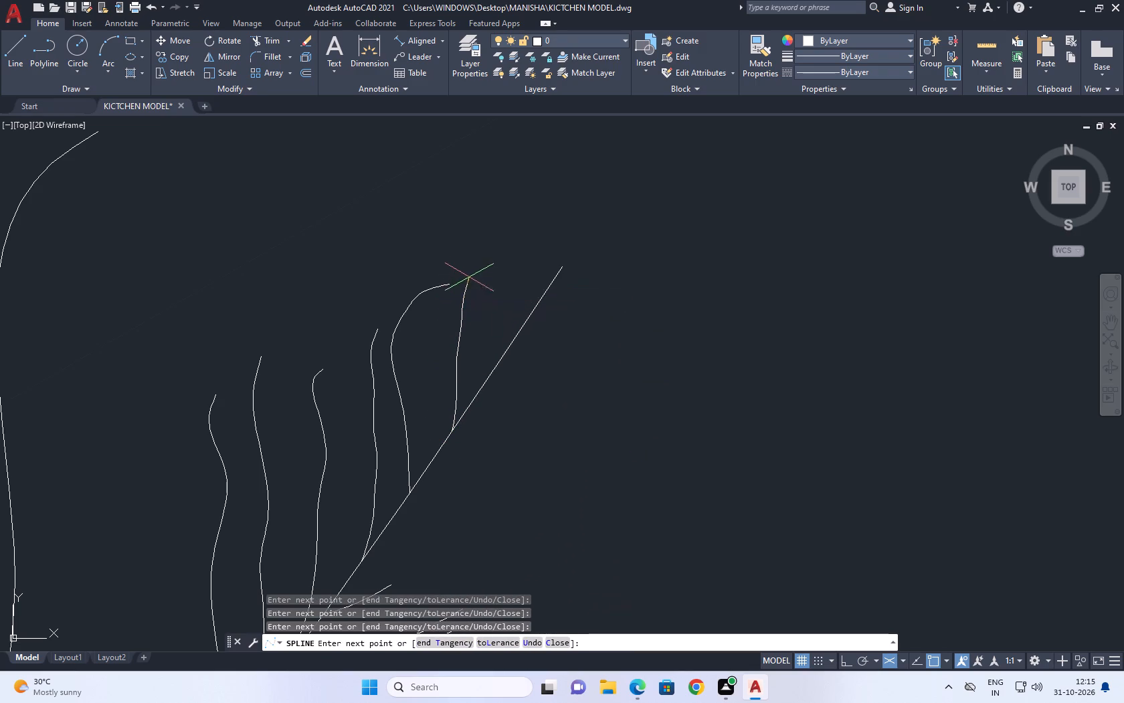
pyautogui.click(474, 269)
pyautogui.rightClick(477, 245)
pyautogui.click(518, 257)
# Shorten the curved-tip upright twig by stretching its outer end points back onto its lower fit points.
pyautogui.moveTo(447, 317); pyautogui.dragTo(453, 339, button='middle')
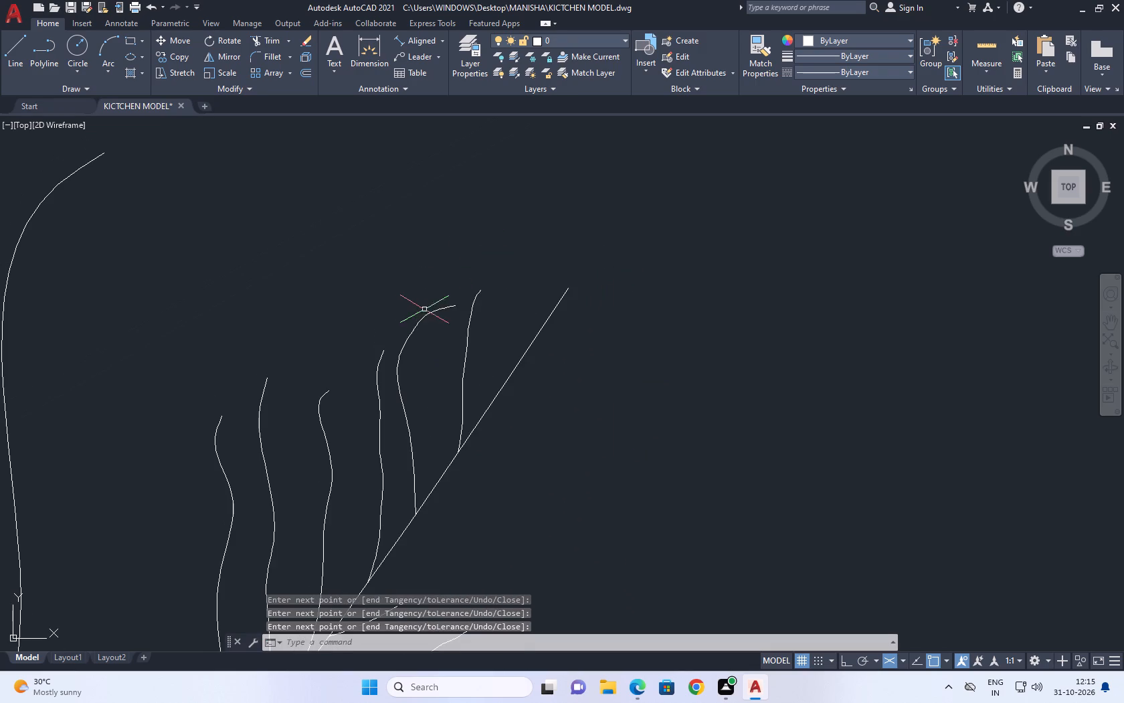
pyautogui.click(437, 319)
pyautogui.click(437, 293)
pyautogui.scroll(1, 444, 315)
pyautogui.click(462, 299)
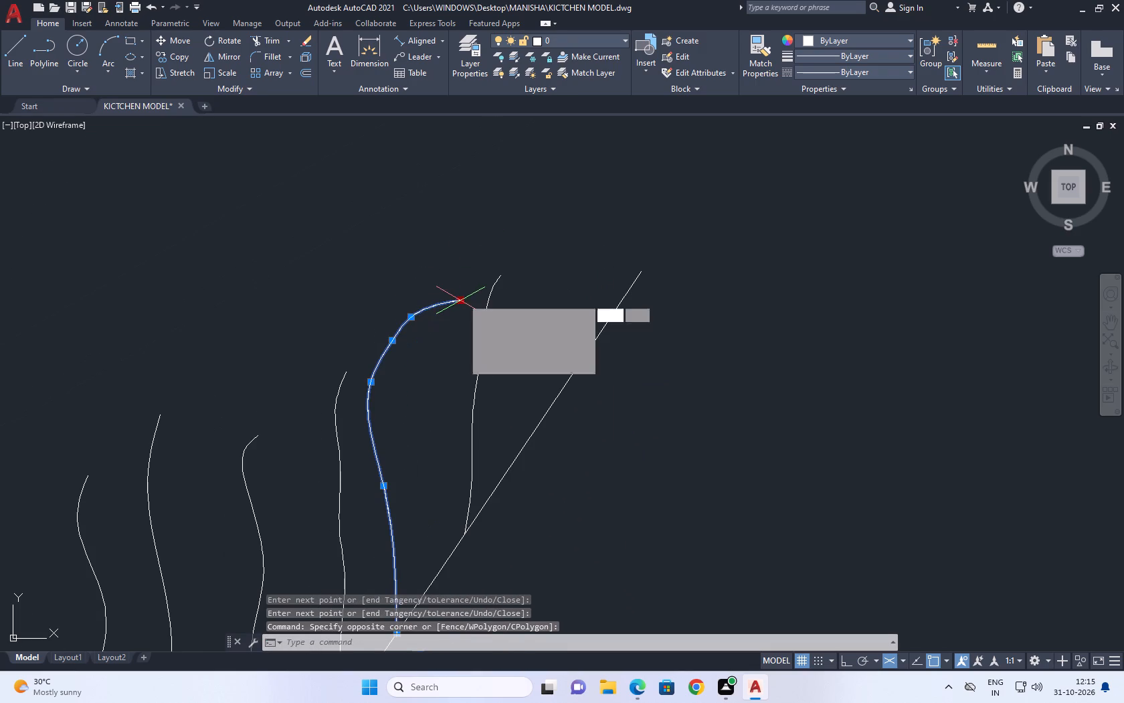
pyautogui.click(392, 337)
pyautogui.scroll(4, 411, 315)
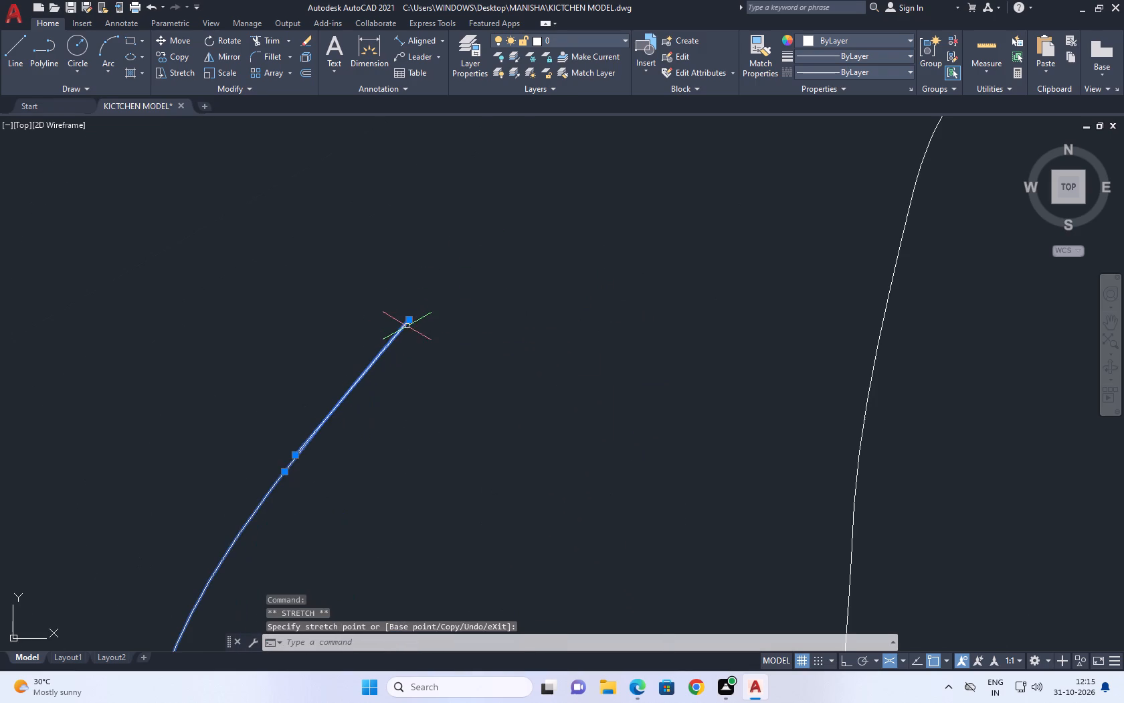
pyautogui.click(413, 319)
pyautogui.moveTo(368, 408); pyautogui.dragTo(374, 402)
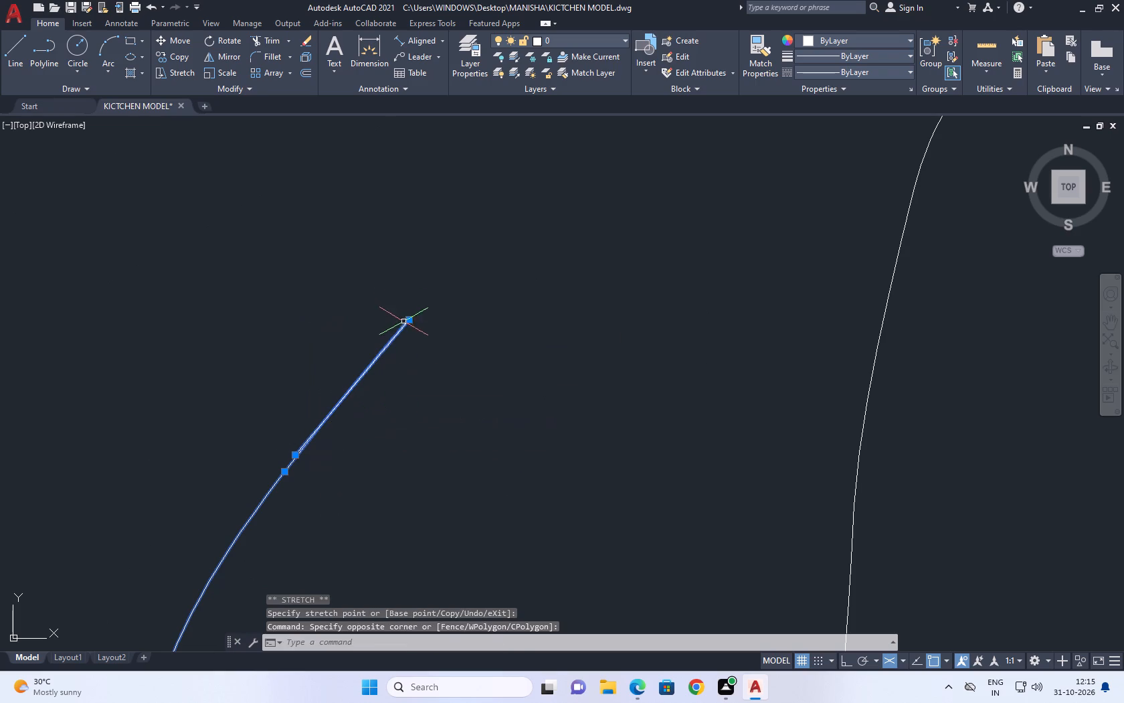
pyautogui.click(410, 320)
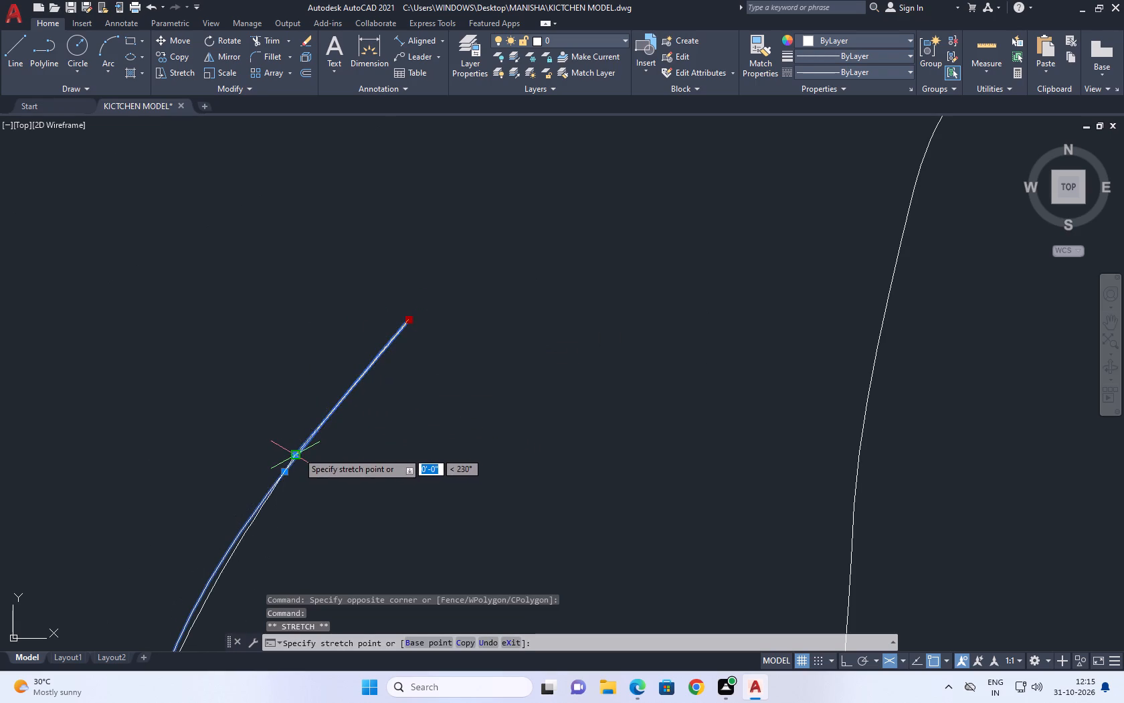
pyautogui.click(293, 452)
# Extend the short outward twig with a wavy fit-point spline running from it farther to the right.
pyautogui.rightClick(379, 343)
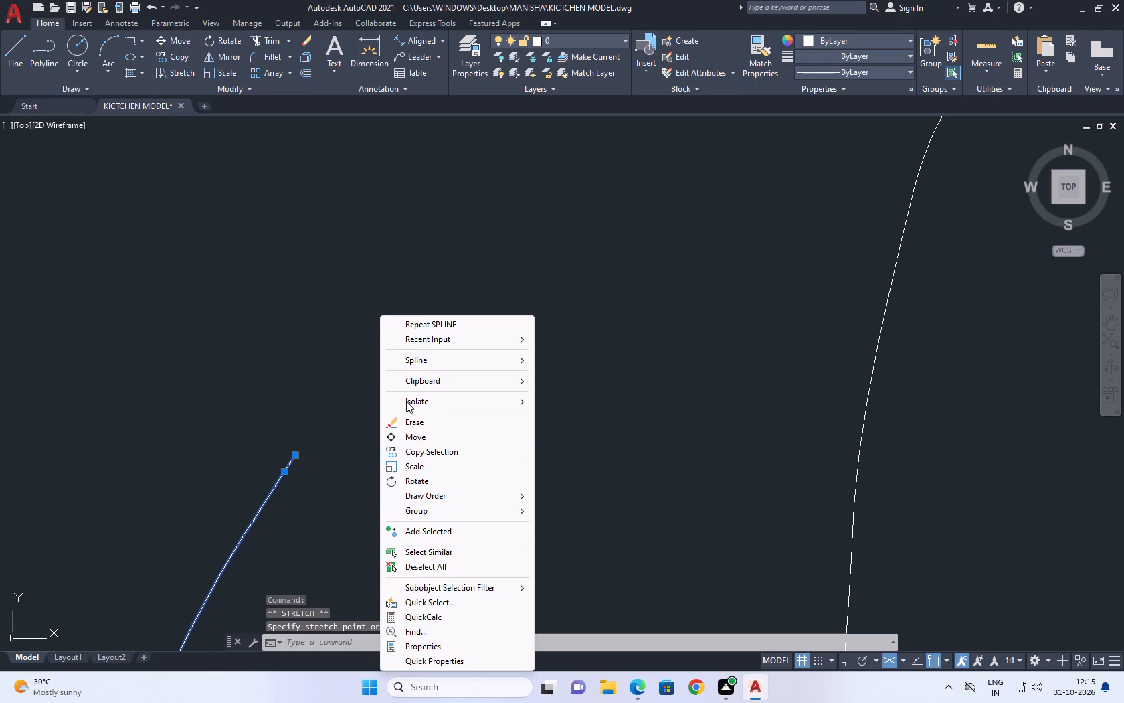
pyautogui.click(436, 323)
pyautogui.scroll(-8, 394, 334)
pyautogui.moveTo(480, 414); pyautogui.dragTo(399, 325, button='middle')
pyautogui.scroll(1, 399, 323)
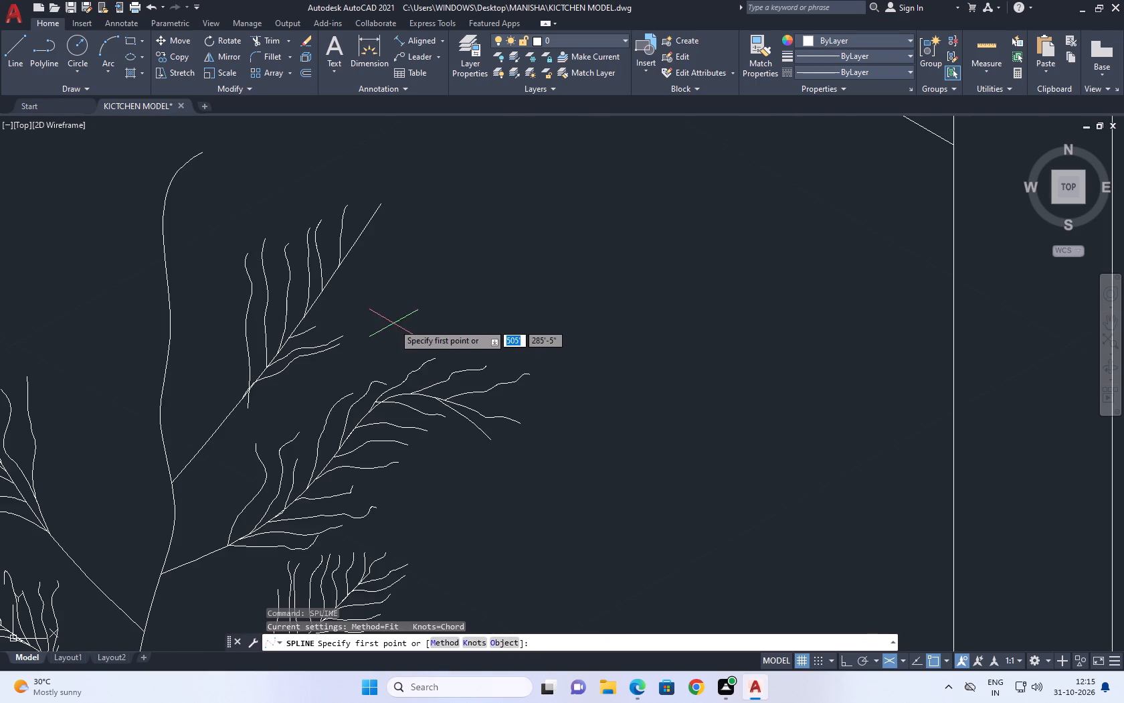
pyautogui.moveTo(355, 333); pyautogui.dragTo(355, 400, button='middle')
pyautogui.scroll(1, 318, 389)
pyautogui.click(312, 398)
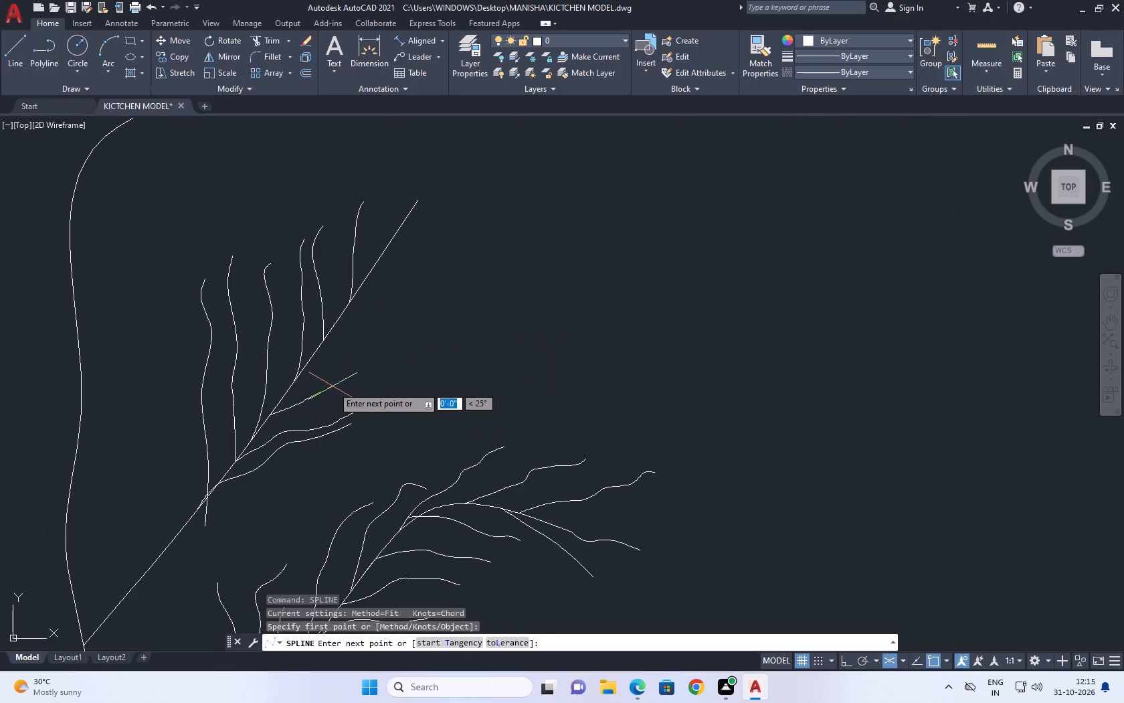
pyautogui.click(334, 386)
pyautogui.click(345, 384)
pyautogui.doubleClick(351, 381)
pyautogui.click(360, 377)
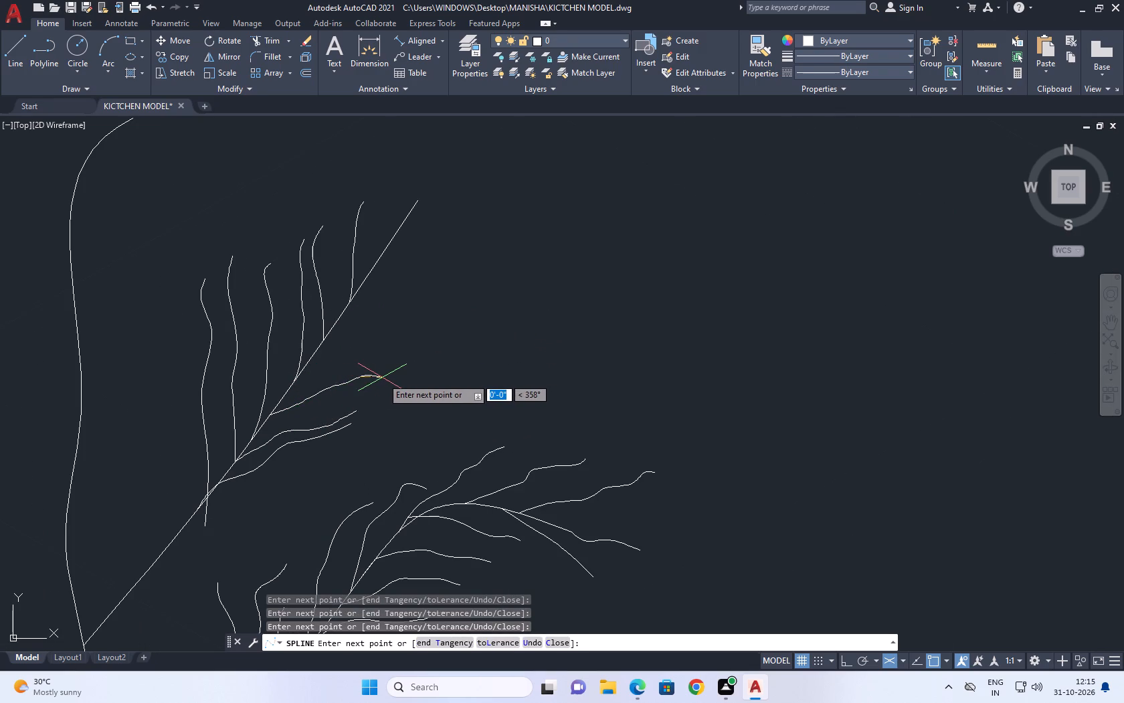
pyautogui.click(386, 378)
pyautogui.rightClick(393, 370)
pyautogui.click(433, 380)
# Draw a wavy fit-point spline twig from the outer side of the straight upper stem, just above the last outward twig.
pyautogui.rightClick(426, 340)
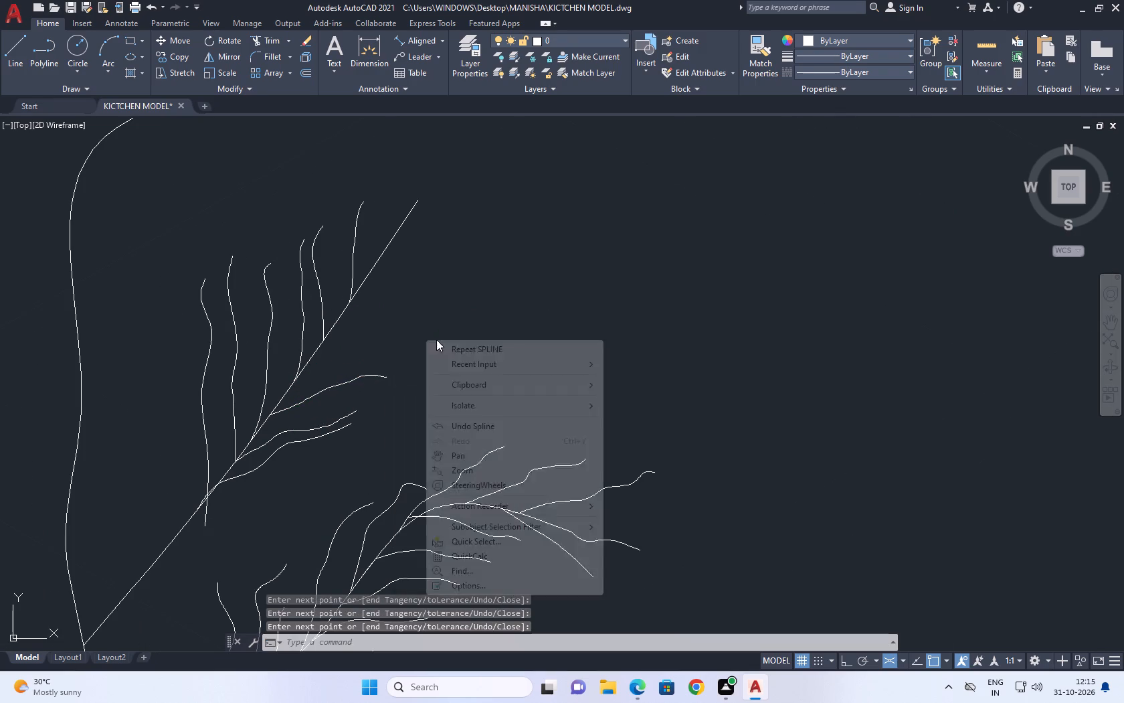
pyautogui.click(479, 350)
pyautogui.scroll(2, 294, 351)
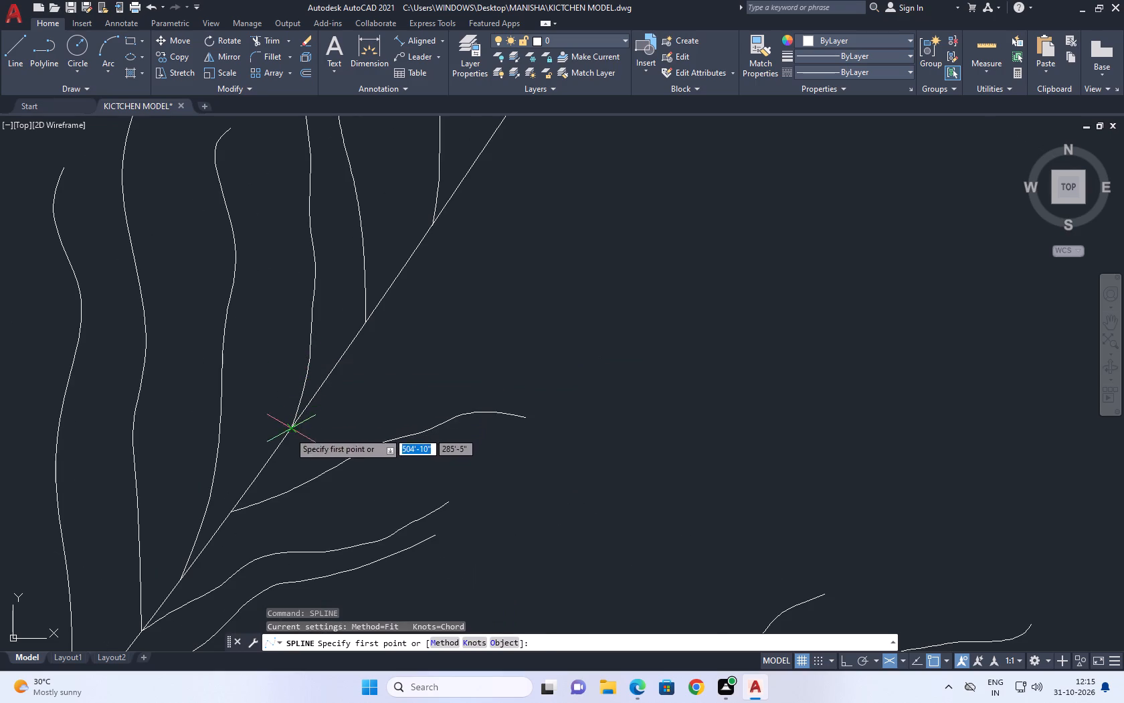
pyautogui.click(288, 433)
pyautogui.click(371, 411)
pyautogui.moveTo(420, 390); pyautogui.dragTo(429, 385)
pyautogui.click(461, 371)
pyautogui.click(486, 366)
pyautogui.moveTo(510, 366); pyautogui.dragTo(527, 366)
pyautogui.click(534, 364)
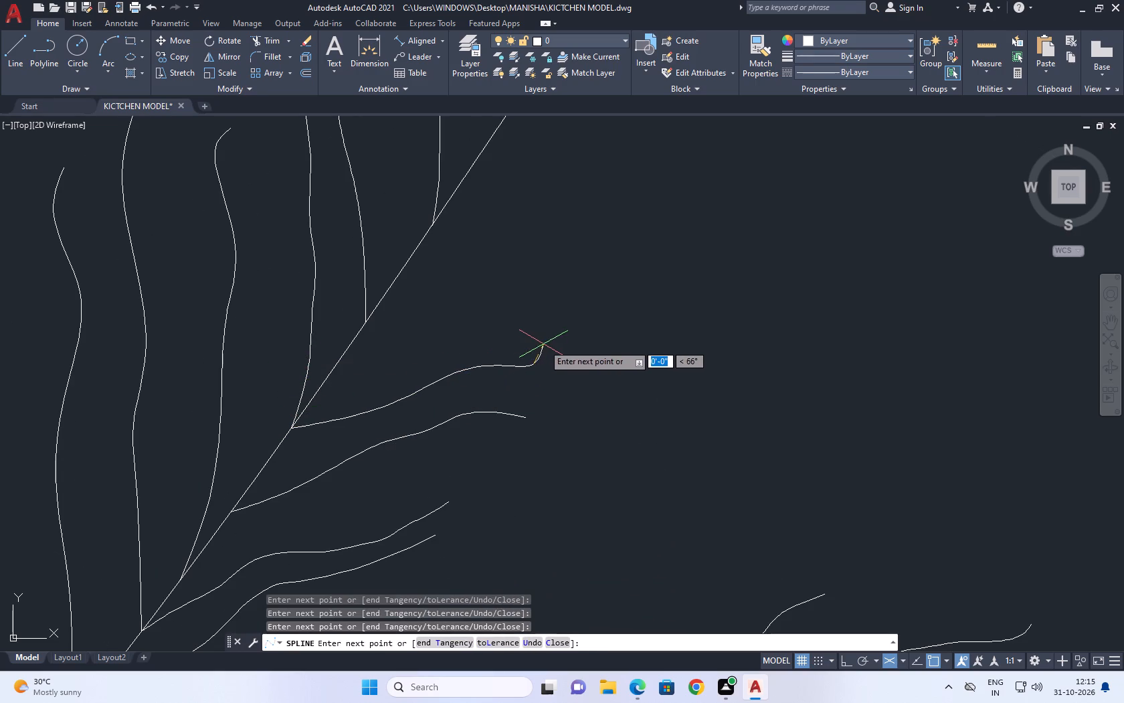
pyautogui.rightClick(543, 344)
pyautogui.click(585, 358)
# Draw another outward fit-point spline twig higher on the straight upper stem, with its tip turning slightly upward.
pyautogui.rightClick(559, 315)
pyautogui.click(638, 335)
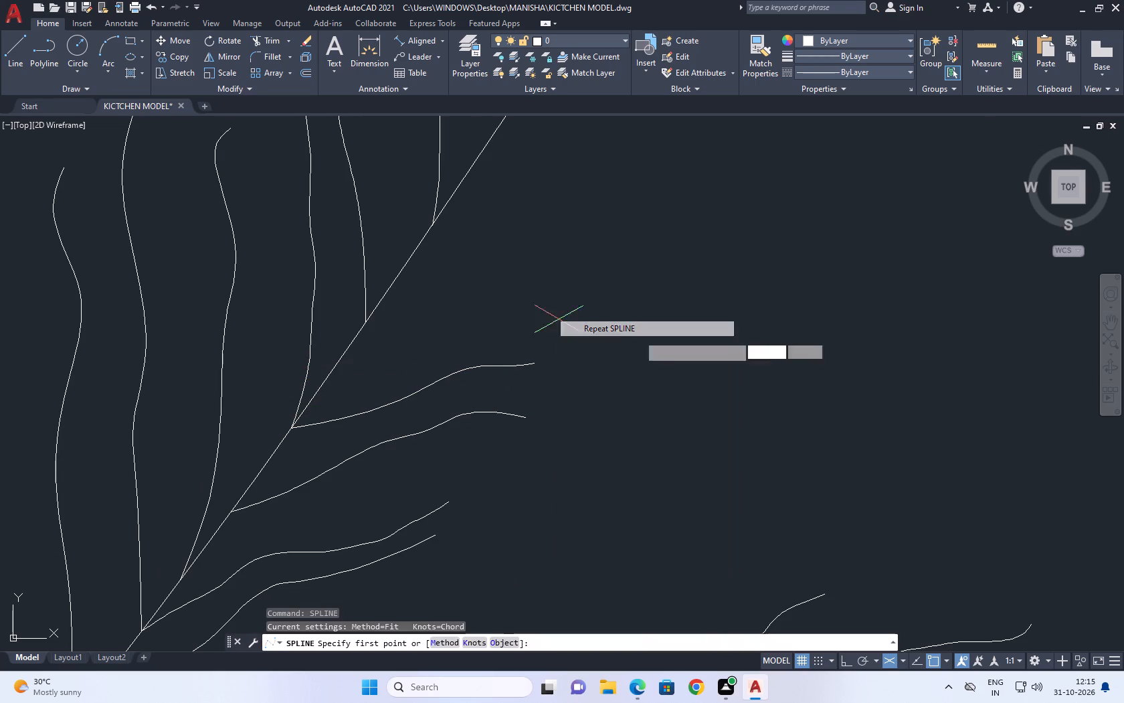
pyautogui.click(329, 372)
pyautogui.moveTo(394, 343); pyautogui.dragTo(403, 339)
pyautogui.moveTo(438, 331); pyautogui.dragTo(461, 327)
pyautogui.moveTo(490, 323); pyautogui.dragTo(509, 323)
pyautogui.click(540, 319)
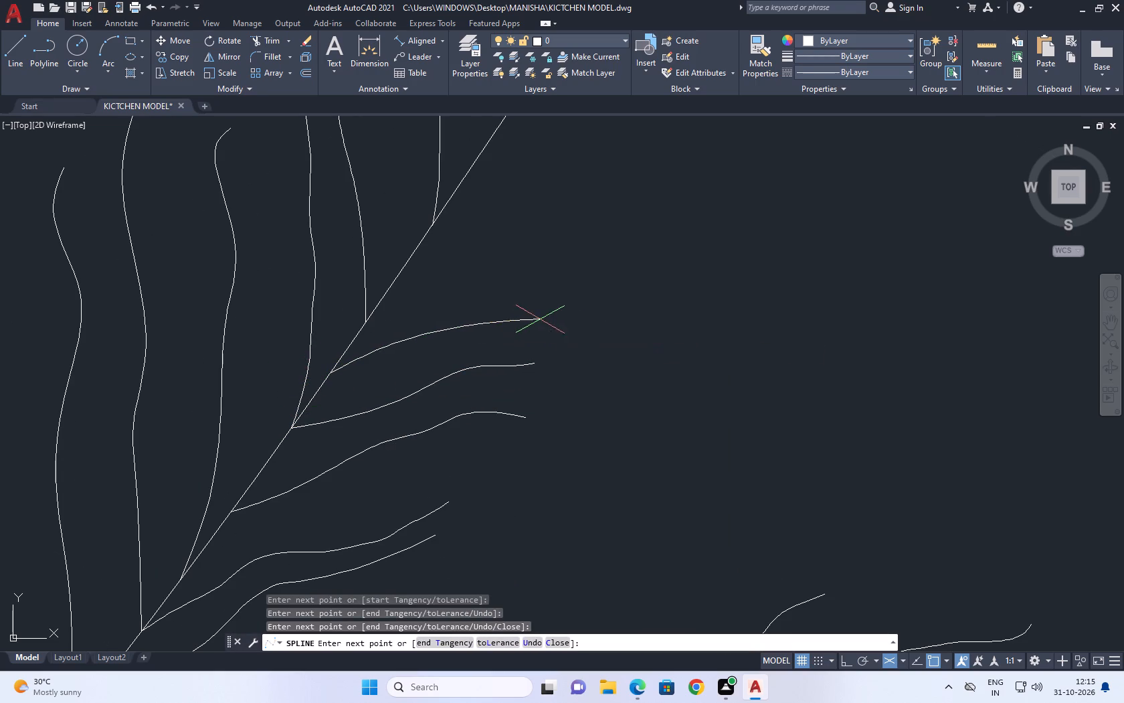
pyautogui.moveTo(549, 317); pyautogui.dragTo(559, 315)
pyautogui.click(569, 311)
pyautogui.click(573, 307)
pyautogui.rightClick(602, 292)
pyautogui.click(648, 309)
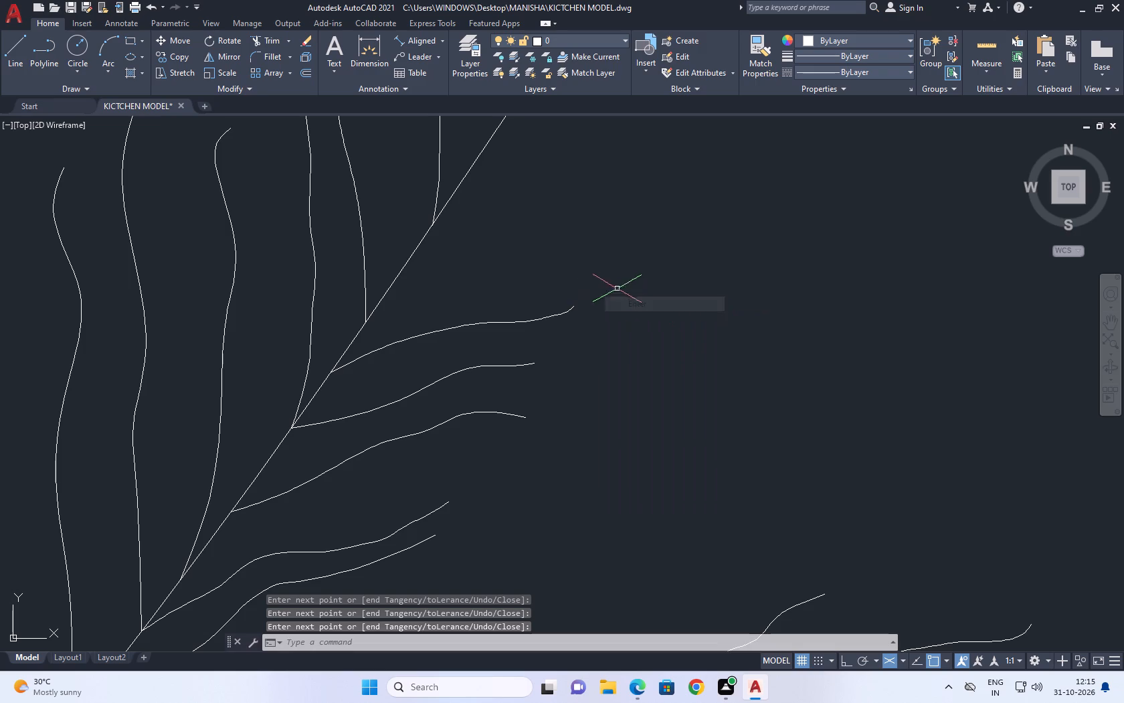
# Draw a wavy outward fit-point spline twig higher on the straight upper stem, with its tip hooking sharply upward.
pyautogui.moveTo(615, 299); pyautogui.dragTo(606, 356, button='middle')
pyautogui.rightClick(593, 301)
pyautogui.click(668, 315)
pyautogui.click(372, 351)
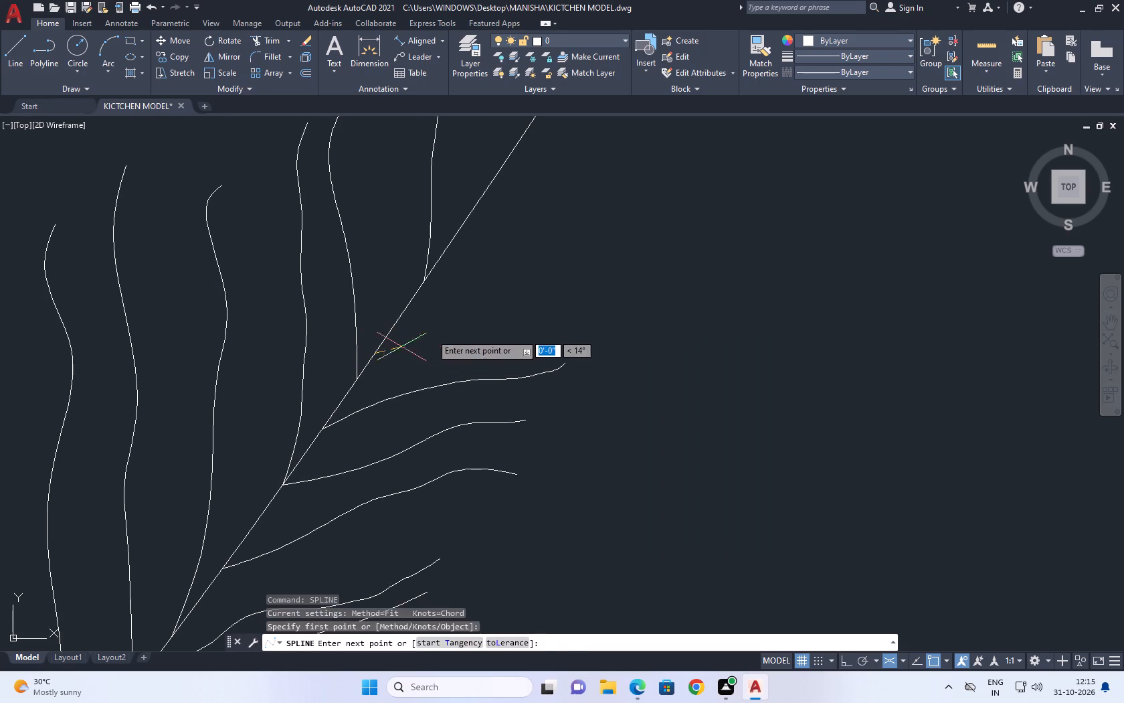
pyautogui.click(449, 325)
pyautogui.moveTo(486, 308); pyautogui.dragTo(508, 307)
pyautogui.moveTo(510, 306); pyautogui.dragTo(528, 306)
pyautogui.click(561, 305)
pyautogui.click(565, 302)
pyautogui.click(569, 295)
pyautogui.click(573, 285)
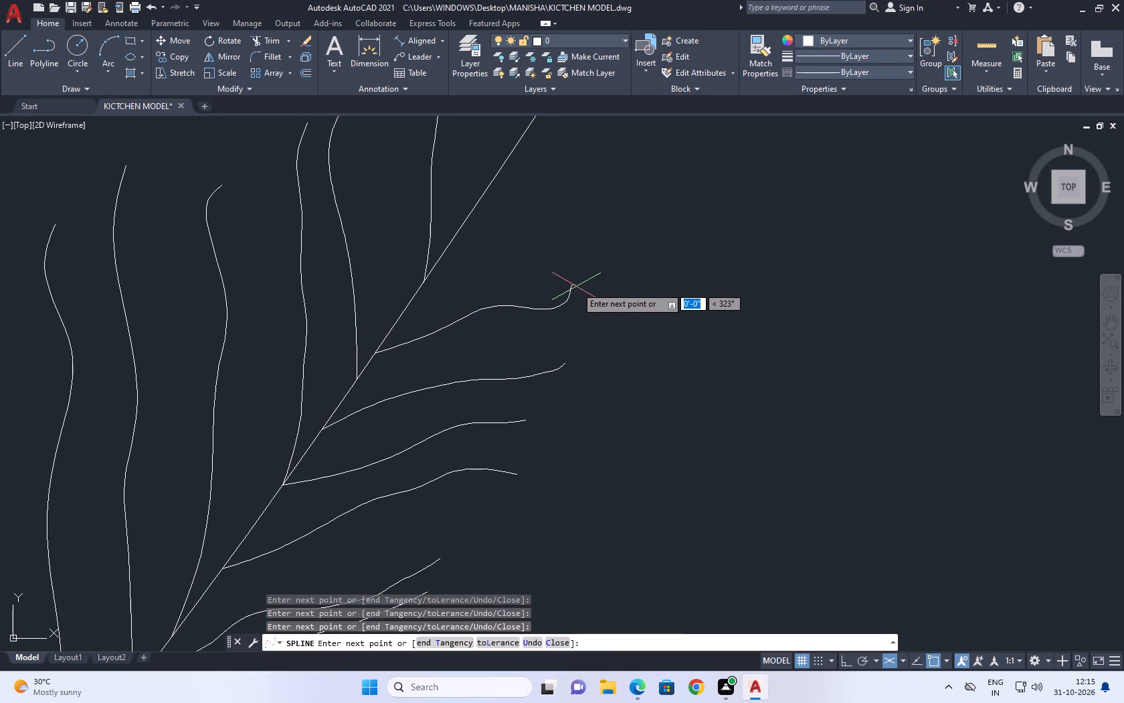
pyautogui.rightClick(576, 287)
pyautogui.click(604, 291)
# Draw a longer wavy outward fit-point spline twig on the straight upper stem, starting just above the hooked-tip twig.
pyautogui.moveTo(454, 297); pyautogui.dragTo(278, 394, button='middle')
pyautogui.rightClick(408, 328)
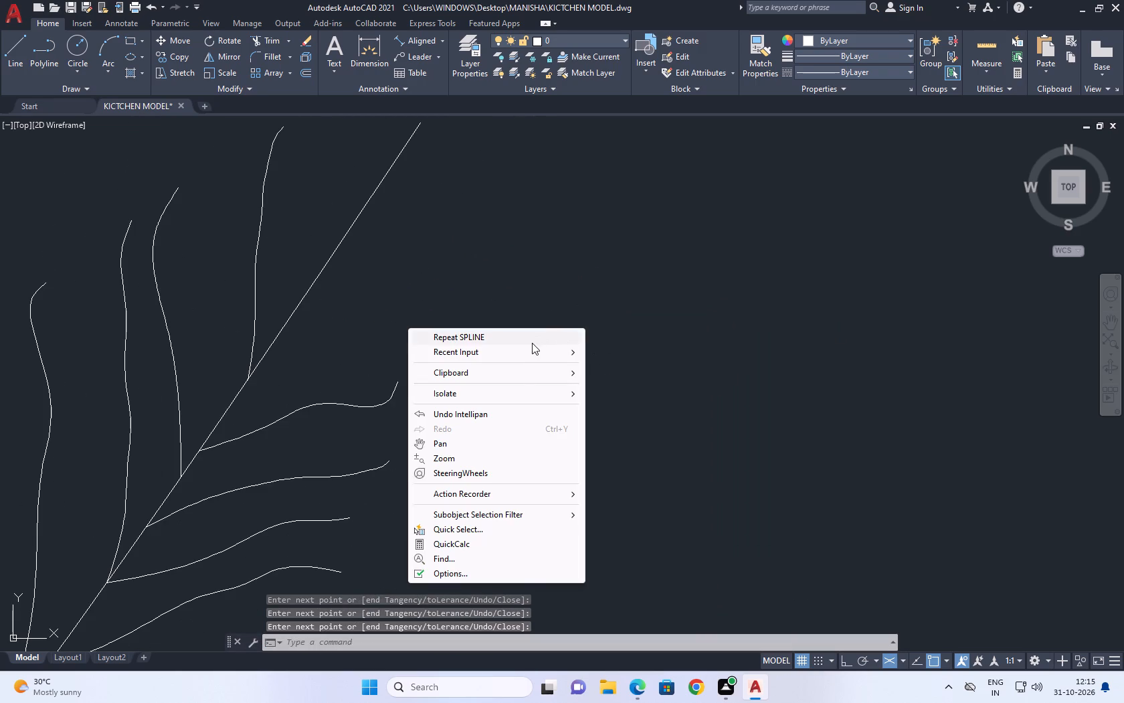
pyautogui.click(525, 341)
pyautogui.click(228, 396)
pyautogui.moveTo(352, 358); pyautogui.dragTo(363, 357)
pyautogui.moveTo(419, 344); pyautogui.dragTo(430, 344)
pyautogui.moveTo(450, 344); pyautogui.dragTo(458, 343)
pyautogui.moveTo(473, 335); pyautogui.dragTo(482, 329)
pyautogui.click(492, 325)
pyautogui.moveTo(518, 324); pyautogui.dragTo(527, 323)
pyautogui.moveTo(531, 322); pyautogui.dragTo(539, 321)
pyautogui.doubleClick(557, 317)
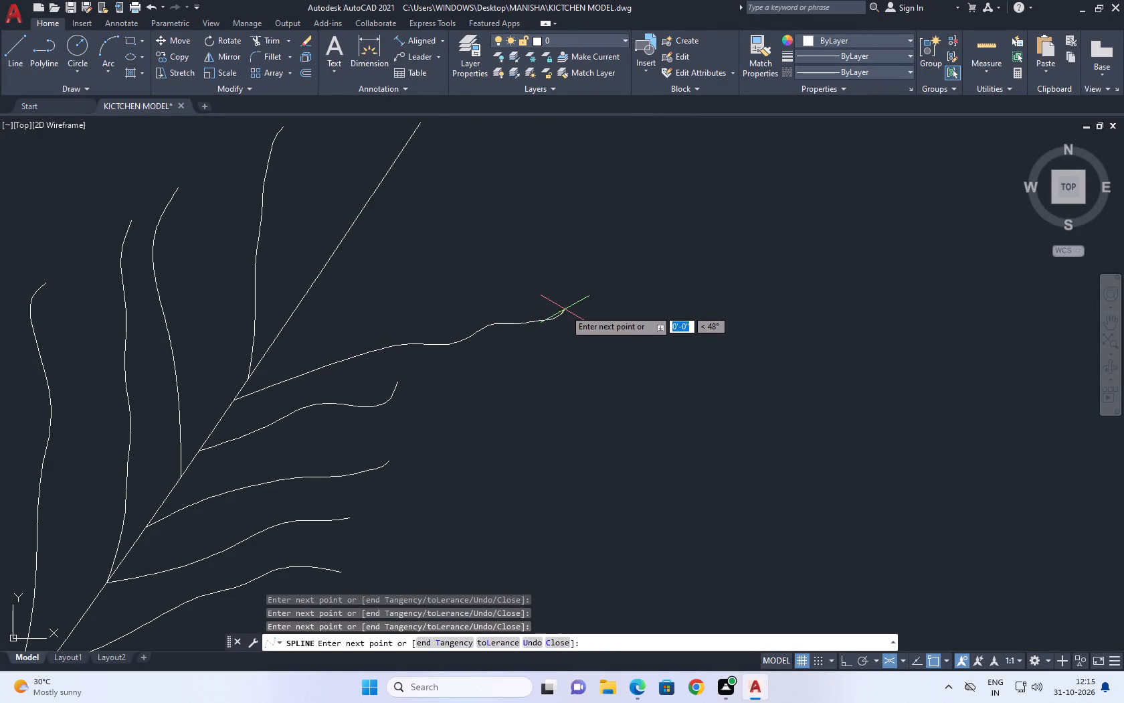
pyautogui.rightClick(565, 309)
pyautogui.click(610, 319)
# Draw an outward fit-point spline twig above the long wavy one on the straight upper stem, rising toward its tip.
pyautogui.moveTo(405, 291); pyautogui.dragTo(380, 429, button='middle')
pyautogui.rightClick(512, 317)
pyautogui.click(630, 331)
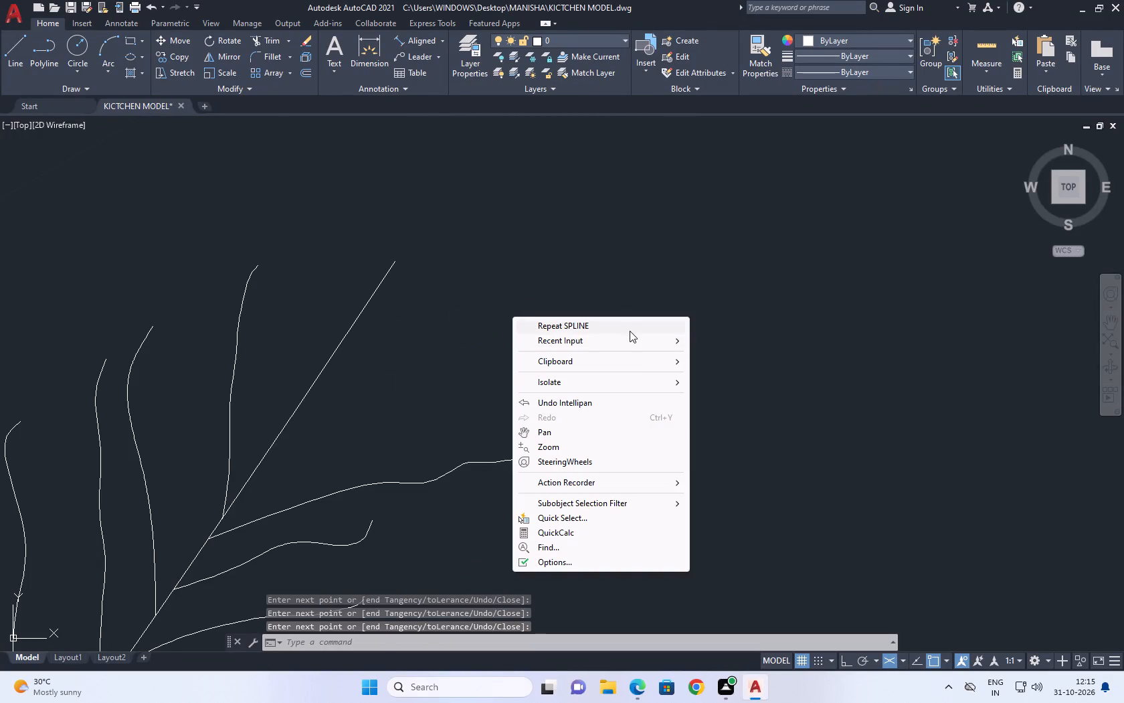
pyautogui.click(249, 468)
pyautogui.moveTo(319, 445); pyautogui.dragTo(334, 440)
pyautogui.moveTo(373, 429); pyautogui.dragTo(397, 426)
pyautogui.moveTo(424, 420); pyautogui.dragTo(444, 418)
pyautogui.moveTo(462, 412); pyautogui.dragTo(478, 410)
pyautogui.click(507, 402)
pyautogui.click(513, 396)
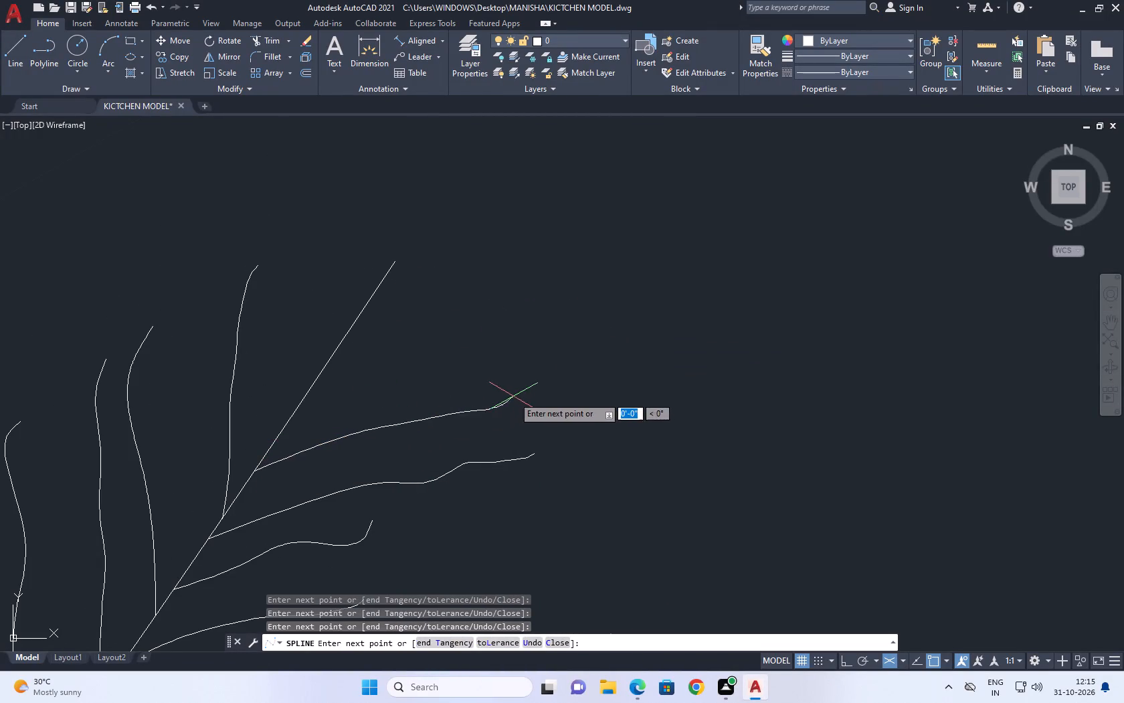
pyautogui.moveTo(525, 385); pyautogui.dragTo(541, 375)
pyautogui.click(549, 372)
pyautogui.rightClick(567, 373)
pyautogui.click(597, 382)
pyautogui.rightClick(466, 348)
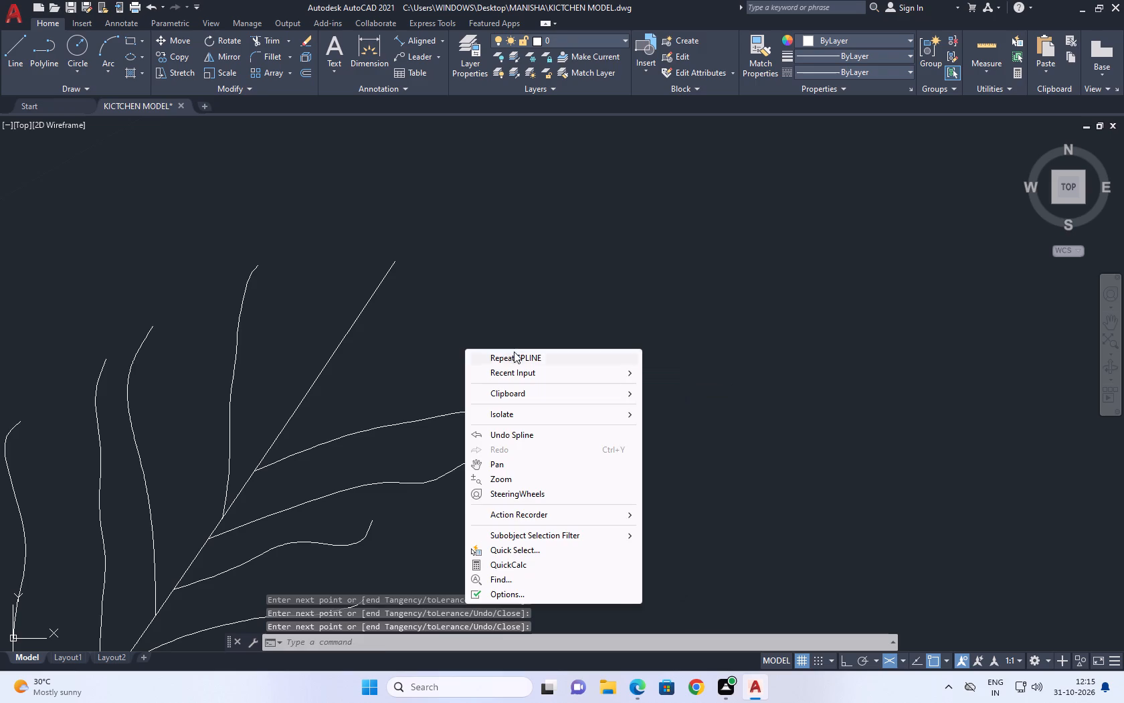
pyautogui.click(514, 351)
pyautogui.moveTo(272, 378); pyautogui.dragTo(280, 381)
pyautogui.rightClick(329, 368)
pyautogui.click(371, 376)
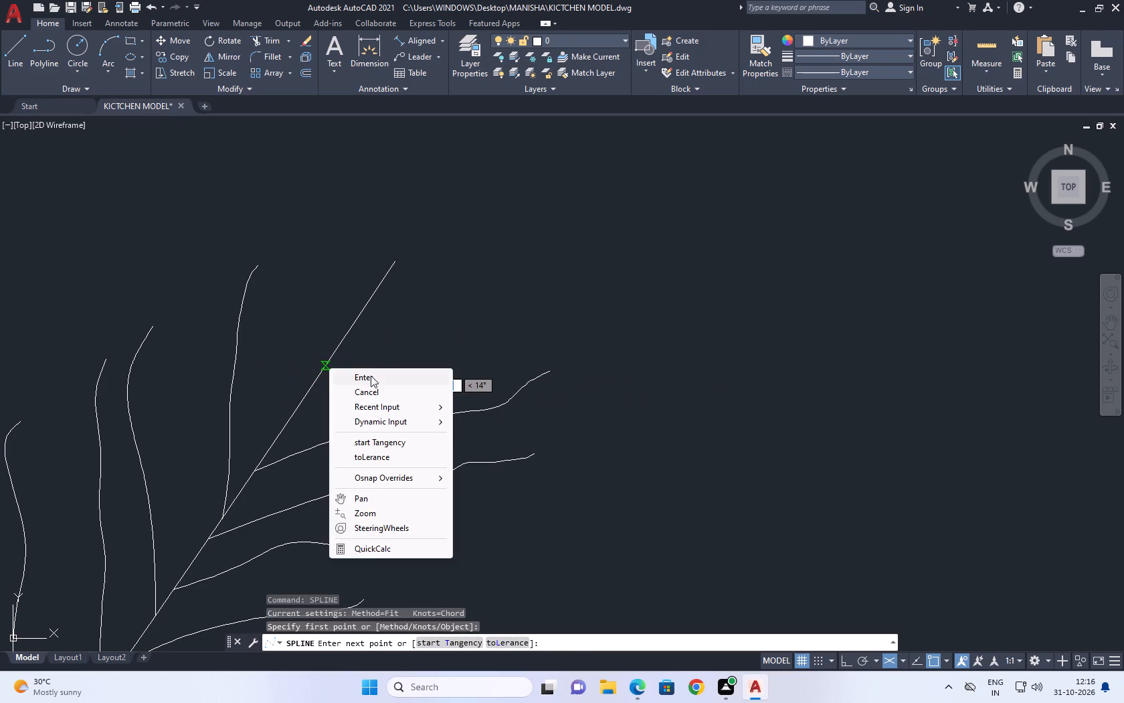
# Draw another wavy outward fit-point spline twig on the straight upper stem, starting about midway between the last twig and the stem's tip.
pyautogui.rightClick(359, 391)
pyautogui.click(411, 395)
pyautogui.click(305, 402)
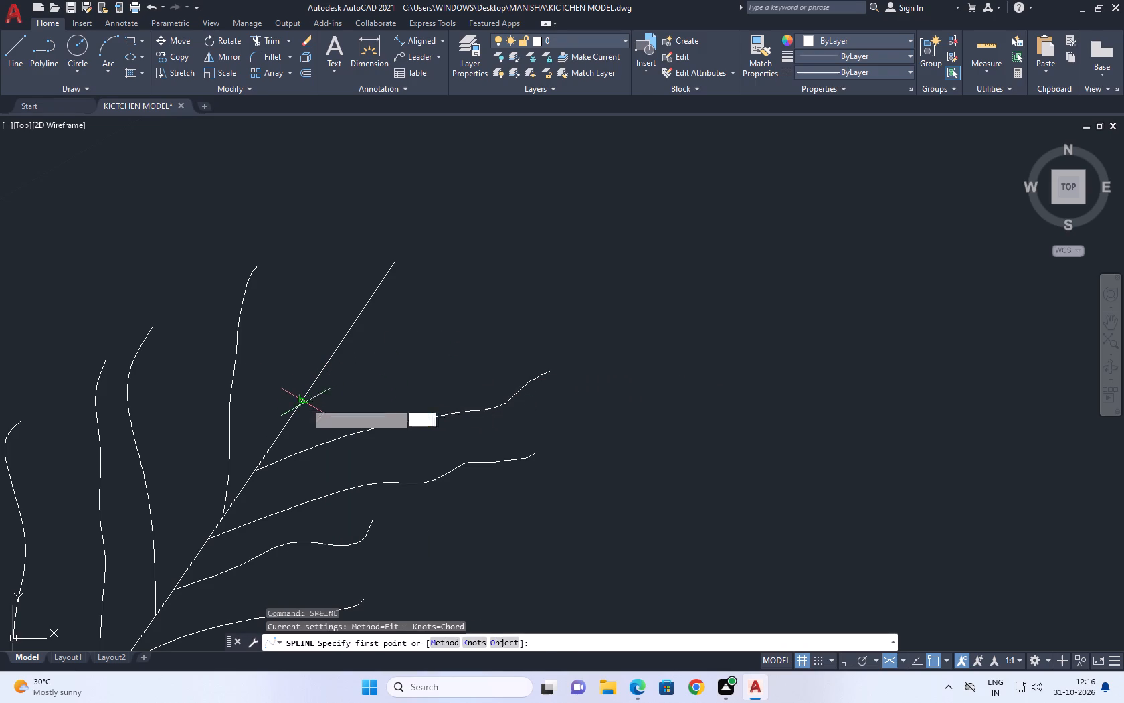
pyautogui.moveTo(335, 398); pyautogui.dragTo(343, 398)
pyautogui.moveTo(382, 382); pyautogui.dragTo(393, 380)
pyautogui.moveTo(418, 368); pyautogui.dragTo(424, 366)
pyautogui.moveTo(455, 359); pyautogui.dragTo(471, 359)
pyautogui.moveTo(479, 358); pyautogui.dragTo(491, 356)
pyautogui.click(512, 349)
pyautogui.click(530, 339)
pyautogui.click(547, 333)
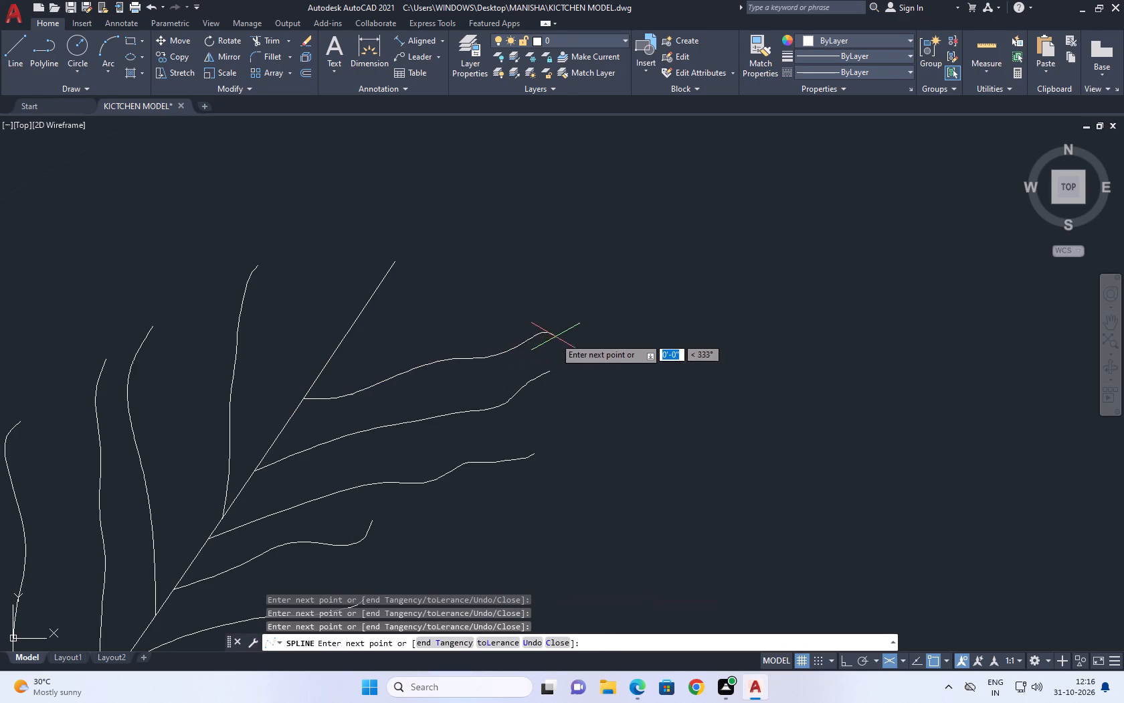
pyautogui.rightClick(543, 333)
pyautogui.click(554, 346)
# Draw a fit-point spline along the top of the straight upper stem, continuing past its tip into a wavy, curled end.
pyautogui.moveTo(375, 332); pyautogui.dragTo(290, 428, button='middle')
pyautogui.rightClick(311, 379)
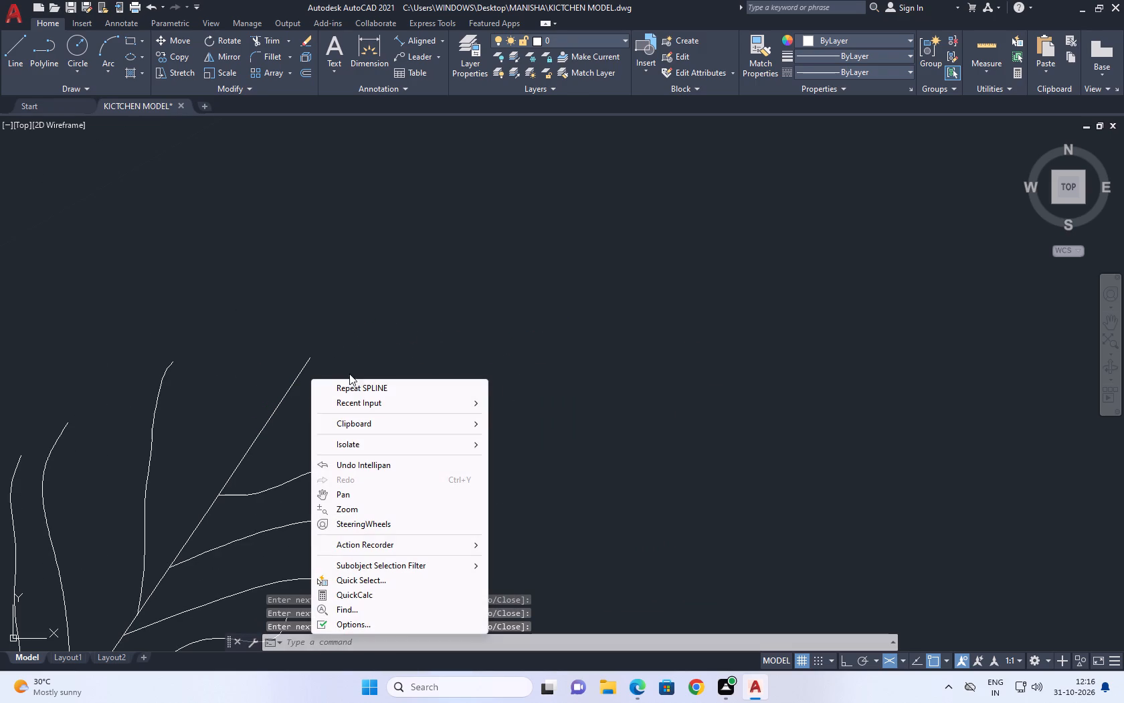
pyautogui.click(353, 380)
pyautogui.click(357, 381)
pyautogui.click(248, 445)
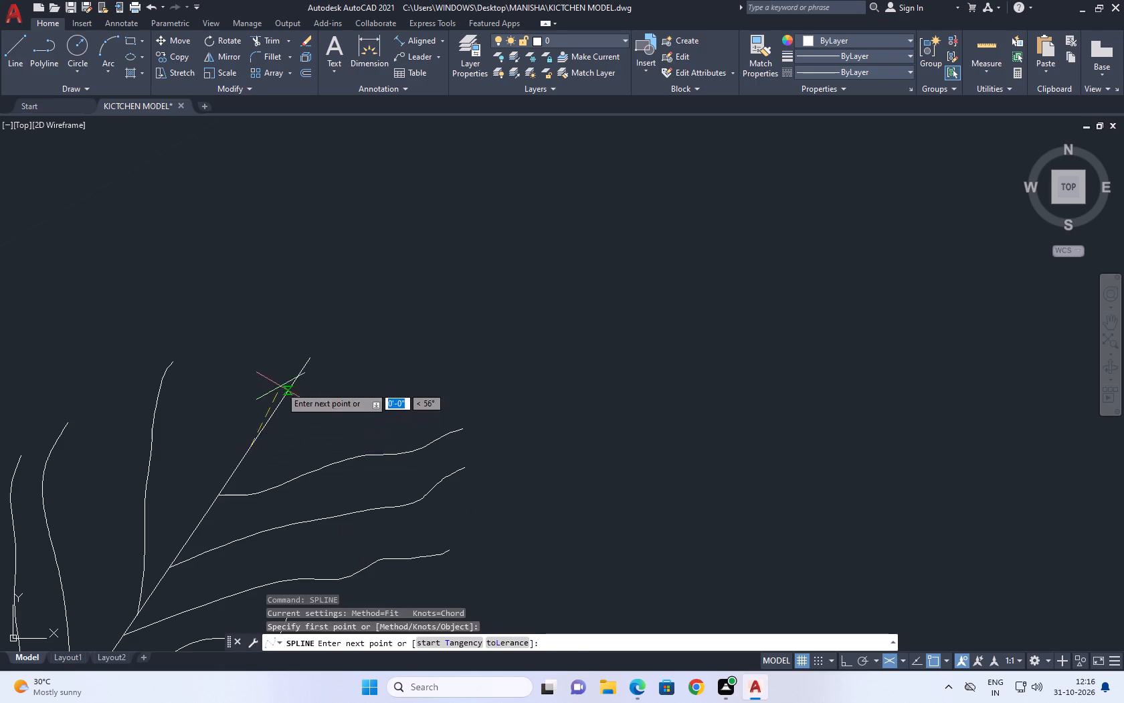
pyautogui.click(280, 386)
pyautogui.click(313, 355)
pyautogui.moveTo(344, 344); pyautogui.dragTo(359, 338)
pyautogui.moveTo(387, 322); pyautogui.dragTo(390, 293)
pyautogui.click(389, 292)
pyautogui.click(402, 293)
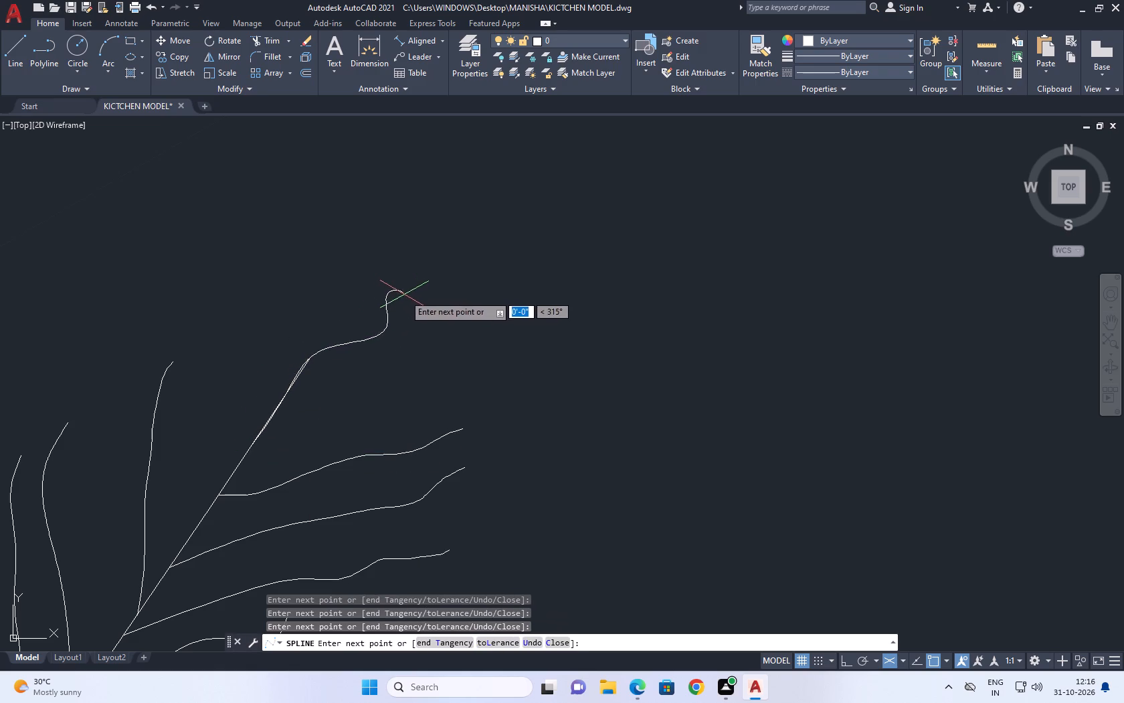
pyautogui.rightClick(405, 295)
pyautogui.click(456, 311)
# Draw a long wavy outward fit-point spline twig starting beside the point where the curled tip spline leaves the stem.
pyautogui.scroll(2, 302, 424)
pyautogui.rightClick(301, 425)
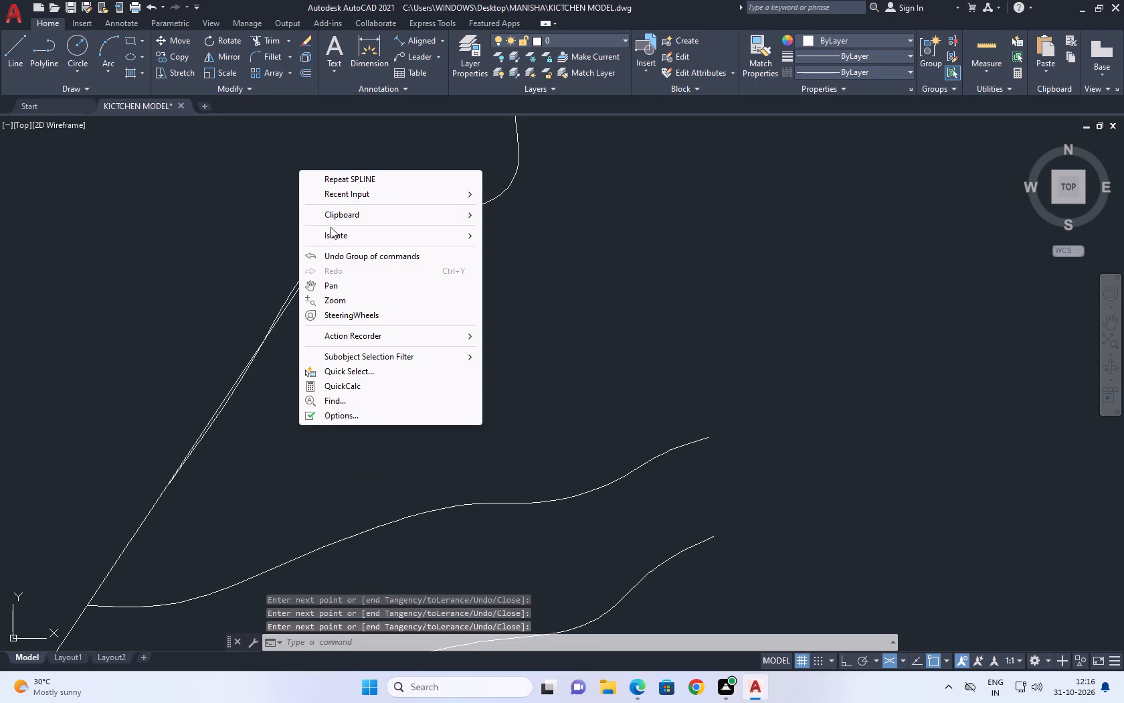
pyautogui.click(361, 181)
pyautogui.click(177, 491)
pyautogui.moveTo(242, 456); pyautogui.dragTo(264, 458)
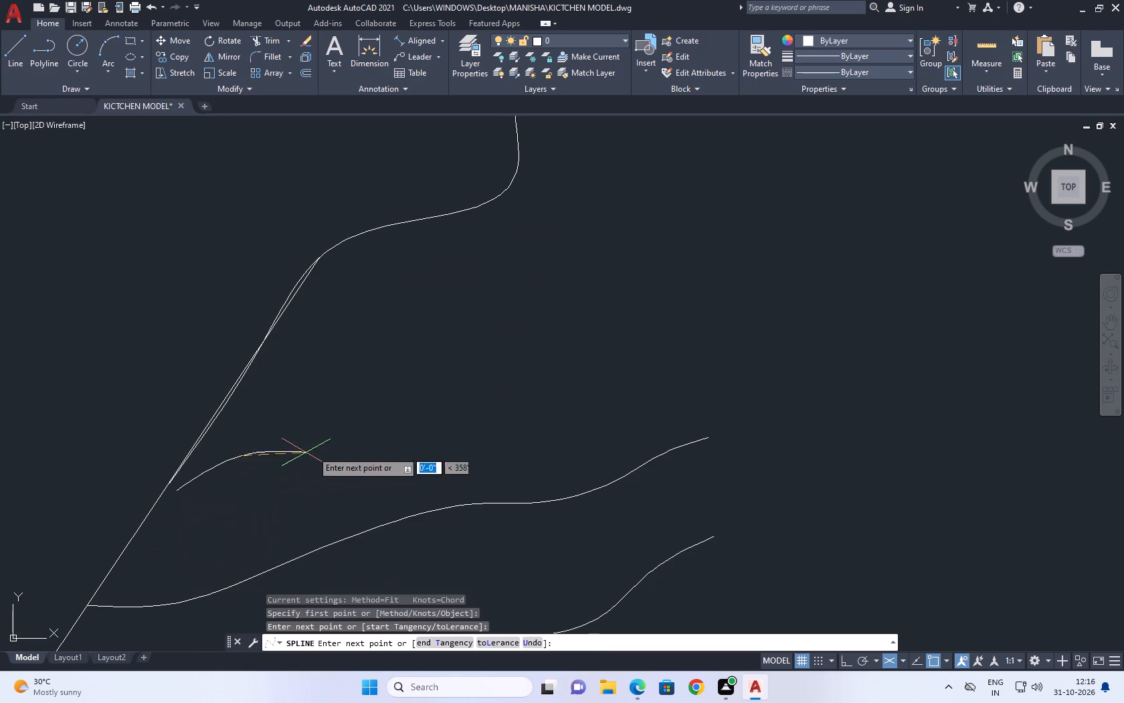
pyautogui.moveTo(335, 438); pyautogui.dragTo(385, 436)
pyautogui.moveTo(415, 428); pyautogui.dragTo(478, 435)
pyautogui.moveTo(583, 375); pyautogui.dragTo(600, 371)
pyautogui.moveTo(652, 341); pyautogui.dragTo(771, 332)
pyautogui.click(772, 331)
pyautogui.rightClick(772, 330)
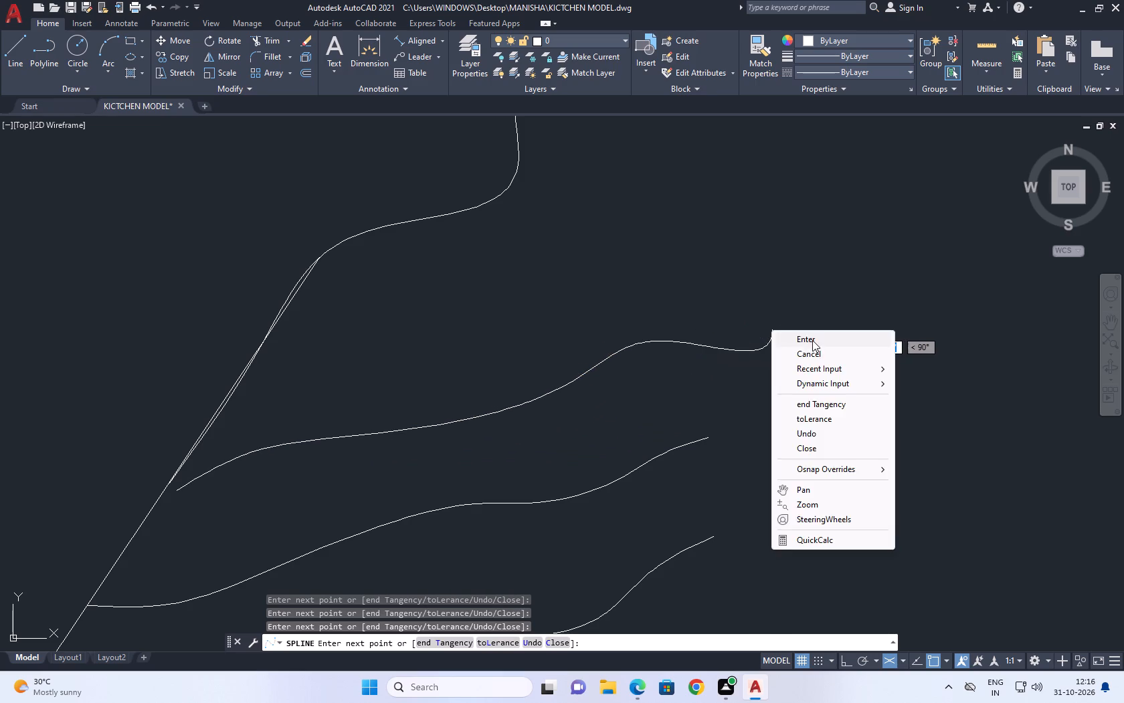
pyautogui.click(812, 340)
# Stretch the new twig's start point onto the stem, at the start of the curled tip spline.
pyautogui.scroll(1, 54, 517)
pyautogui.scroll(1, 278, 495)
pyautogui.moveTo(281, 489); pyautogui.dragTo(260, 459)
pyautogui.click(233, 420)
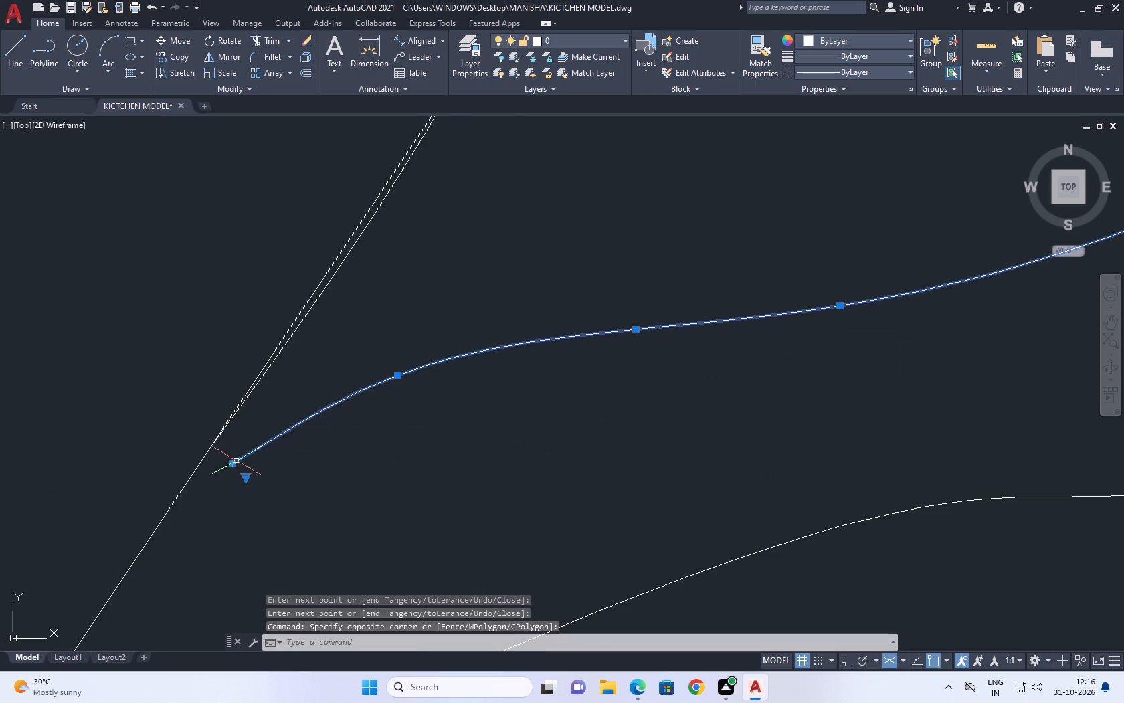
pyautogui.click(231, 463)
pyautogui.click(211, 447)
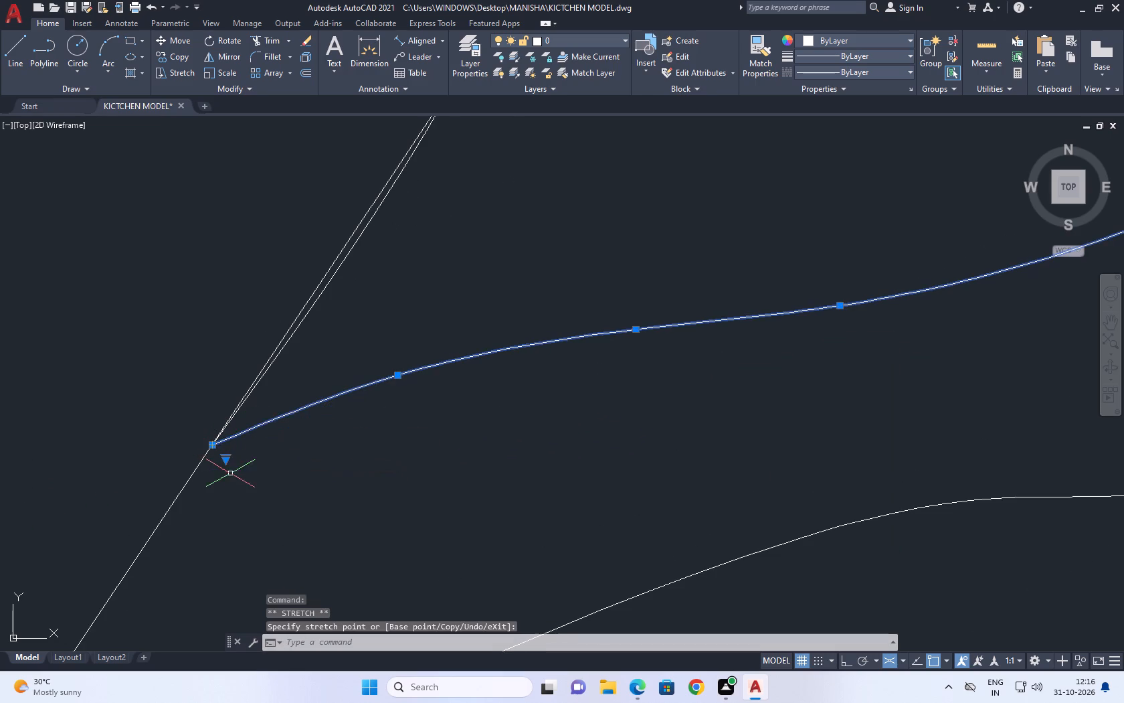
# Draw an S-shaped upright fit-point spline twig on the stem's inner side, starting where the topmost outward twig begins.
pyautogui.scroll(-6, 233, 477)
pyautogui.rightClick(251, 409)
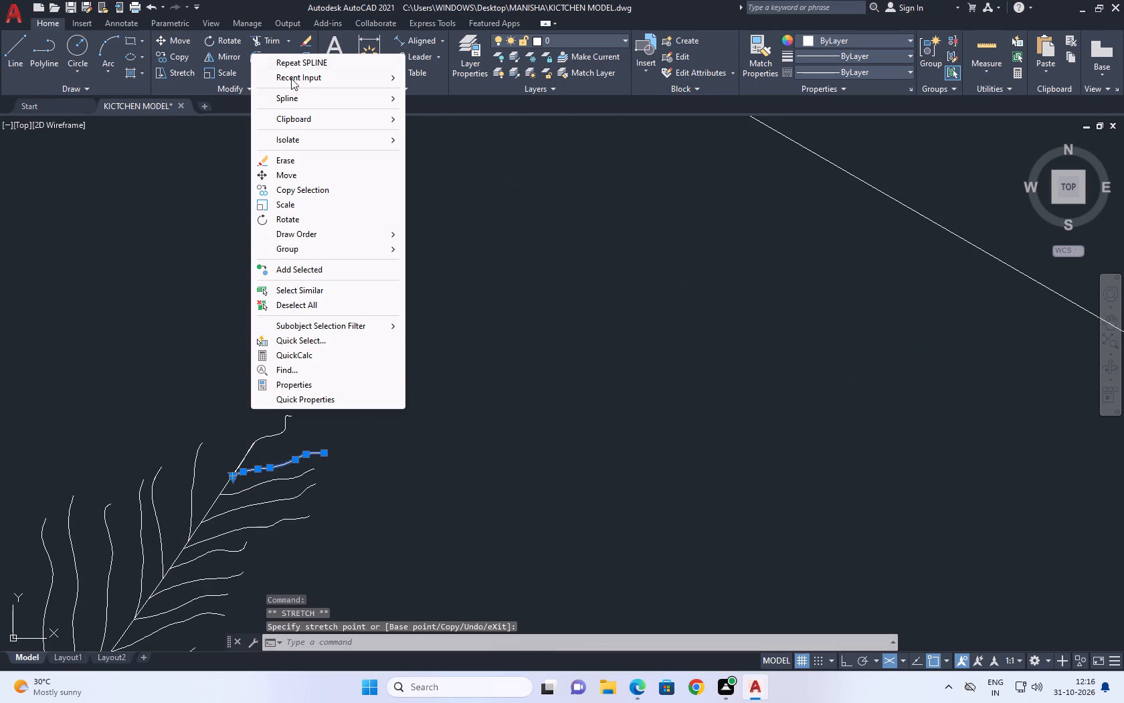
pyautogui.click(297, 54)
pyautogui.scroll(2, 246, 475)
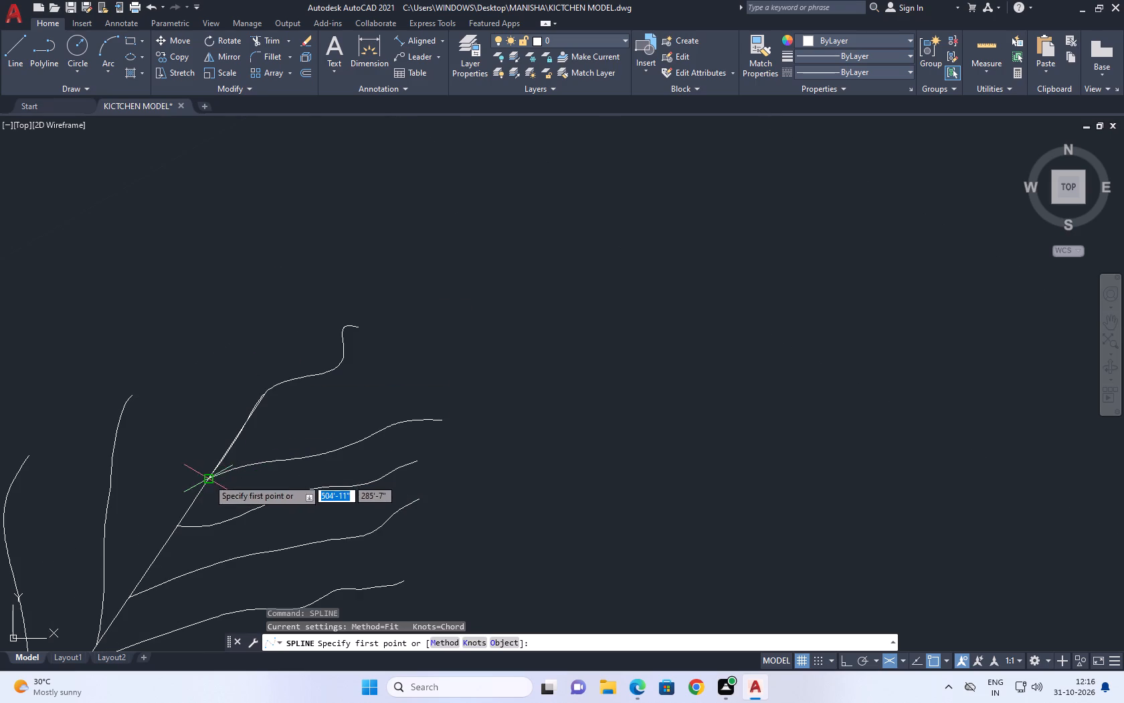
pyautogui.click(208, 479)
pyautogui.click(194, 431)
pyautogui.moveTo(211, 386); pyautogui.dragTo(215, 364)
pyautogui.moveTo(214, 340); pyautogui.dragTo(191, 299)
pyautogui.click(195, 293)
pyautogui.rightClick(197, 289)
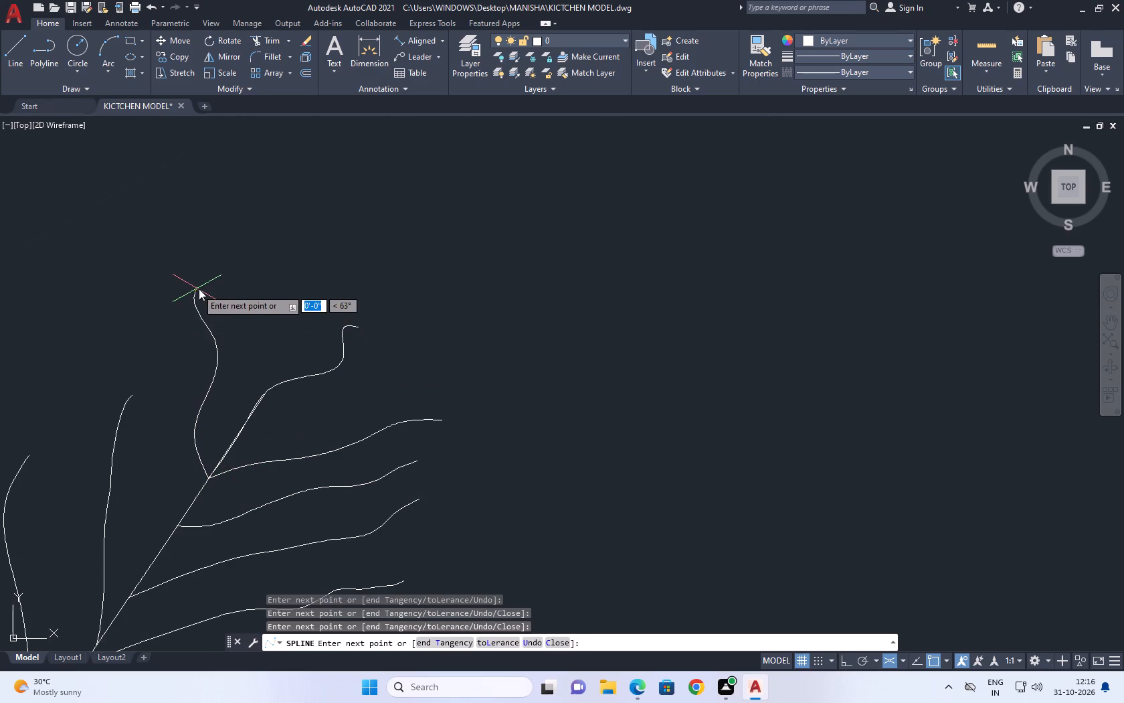
pyautogui.click(220, 295)
# Draw a short upright fit-point spline twig rising from the tip of the straight upper stem.
pyautogui.moveTo(229, 325); pyautogui.dragTo(222, 420, button='middle')
pyautogui.rightClick(298, 337)
pyautogui.click(334, 343)
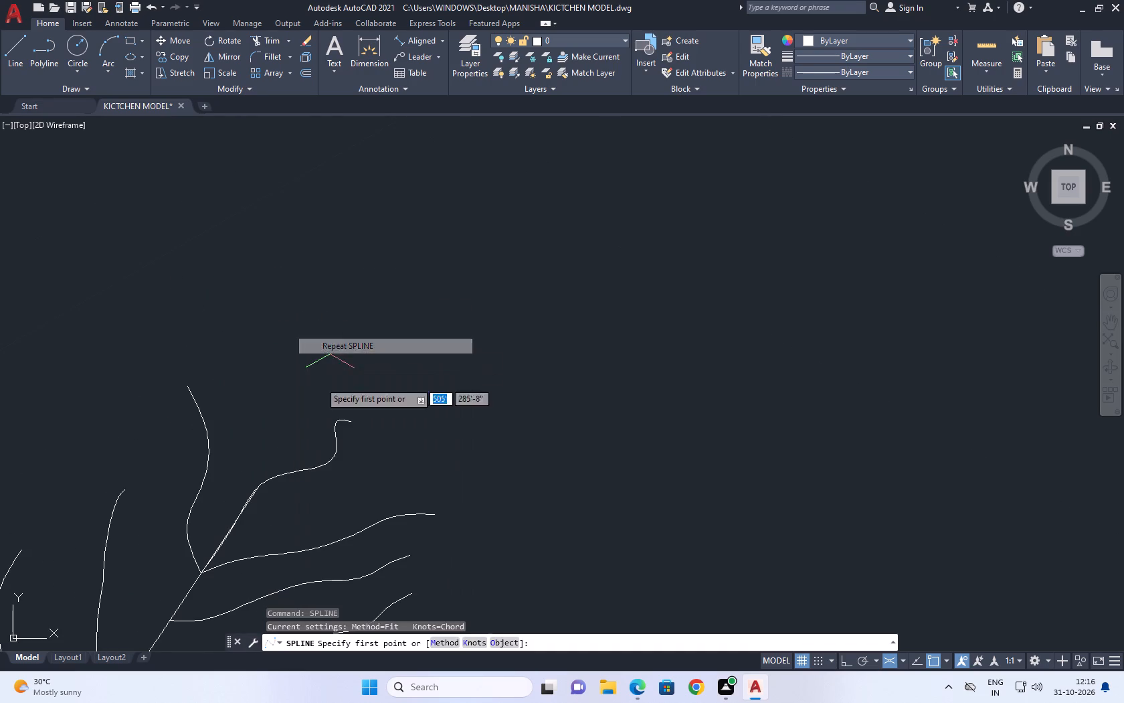
pyautogui.click(264, 484)
pyautogui.click(270, 444)
pyautogui.moveTo(277, 415); pyautogui.dragTo(274, 402)
pyautogui.moveTo(271, 387); pyautogui.dragTo(271, 375)
pyautogui.moveTo(272, 367); pyautogui.dragTo(272, 366)
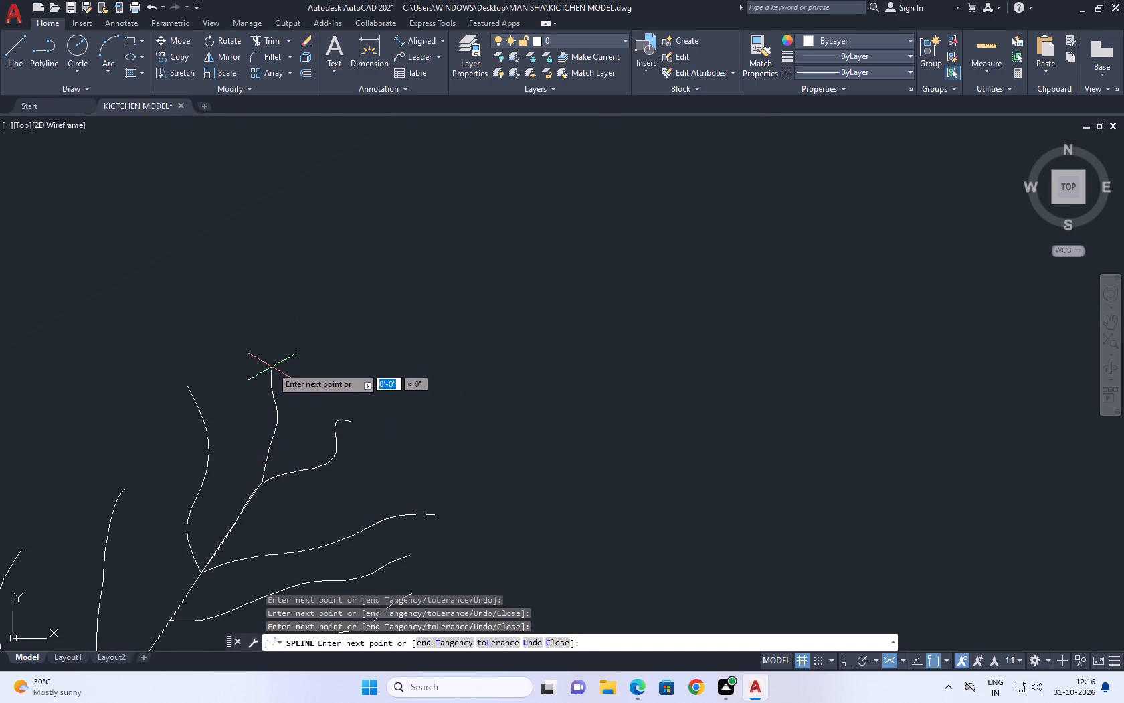
pyautogui.moveTo(272, 366); pyautogui.dragTo(272, 357)
pyautogui.click(272, 351)
pyautogui.rightClick(300, 329)
pyautogui.click(330, 343)
# Draw a long wavy fit-point spline twig rising from the lower part of the central curved stem on its left side.
pyautogui.scroll(-7, 354, 399)
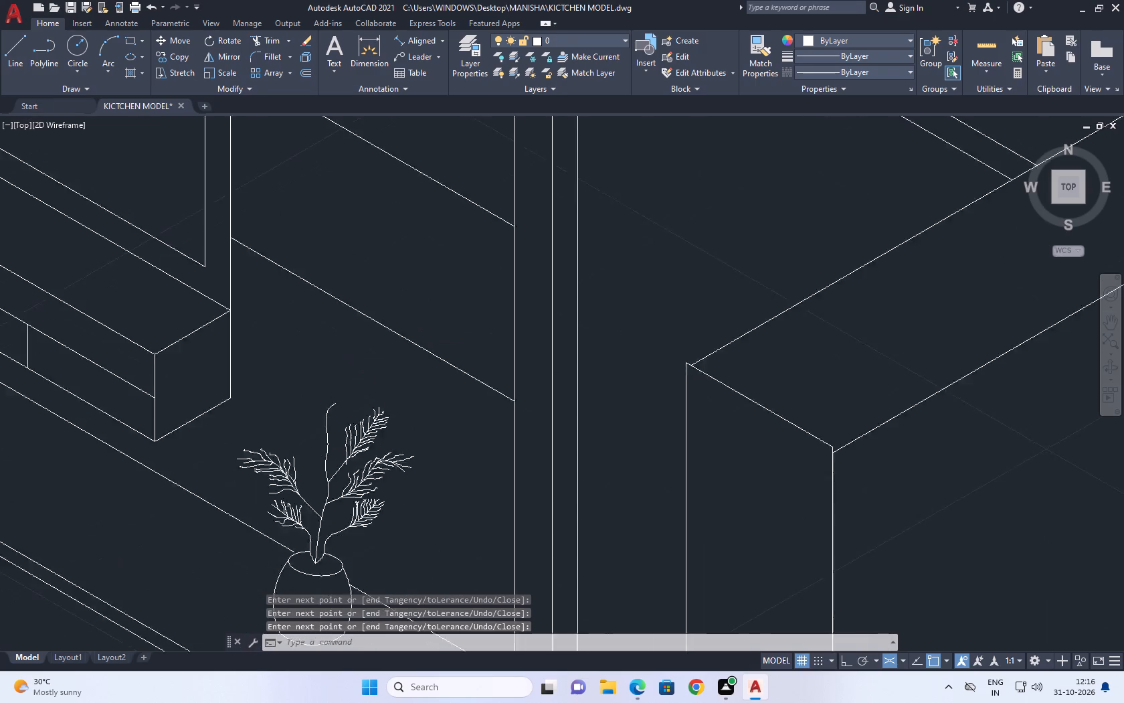
pyautogui.moveTo(421, 502); pyautogui.dragTo(445, 435, button='middle')
pyautogui.moveTo(375, 433); pyautogui.dragTo(371, 495, button='middle')
pyautogui.scroll(2, 378, 453)
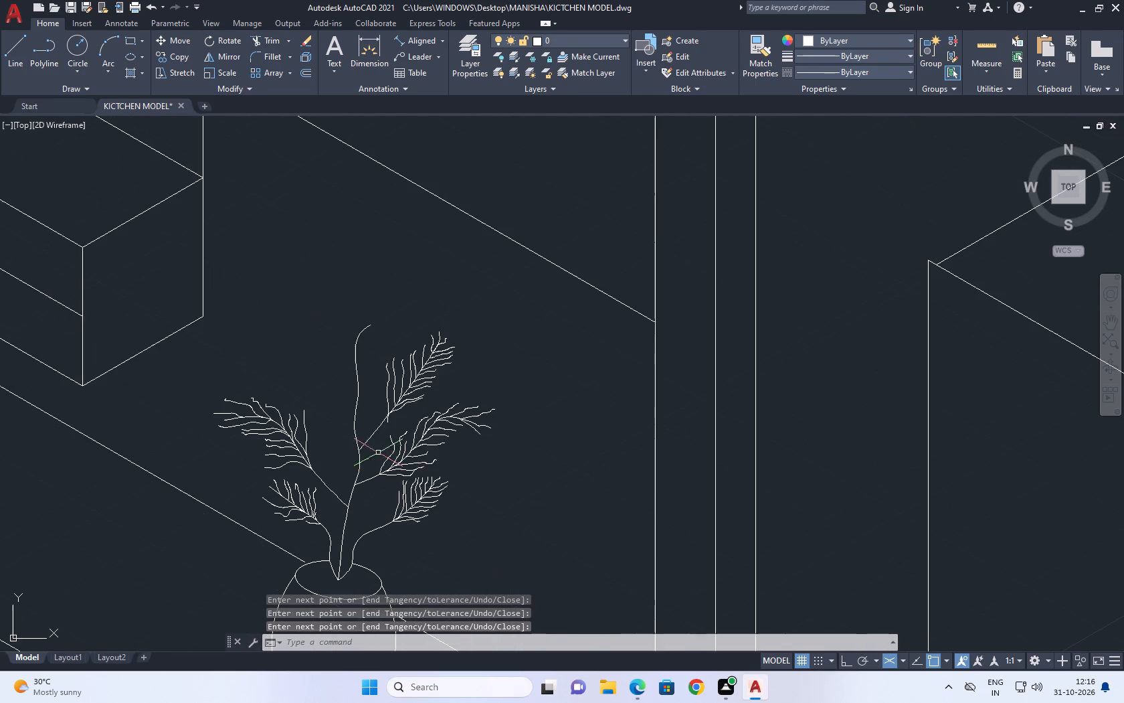
pyautogui.rightClick(369, 372)
pyautogui.click(422, 382)
pyautogui.scroll(3, 331, 459)
pyautogui.moveTo(357, 363); pyautogui.dragTo(354, 500, button='middle')
pyautogui.click(413, 475)
pyautogui.click(357, 420)
pyautogui.moveTo(355, 394); pyautogui.dragTo(351, 388)
pyautogui.moveTo(313, 362); pyautogui.dragTo(312, 362)
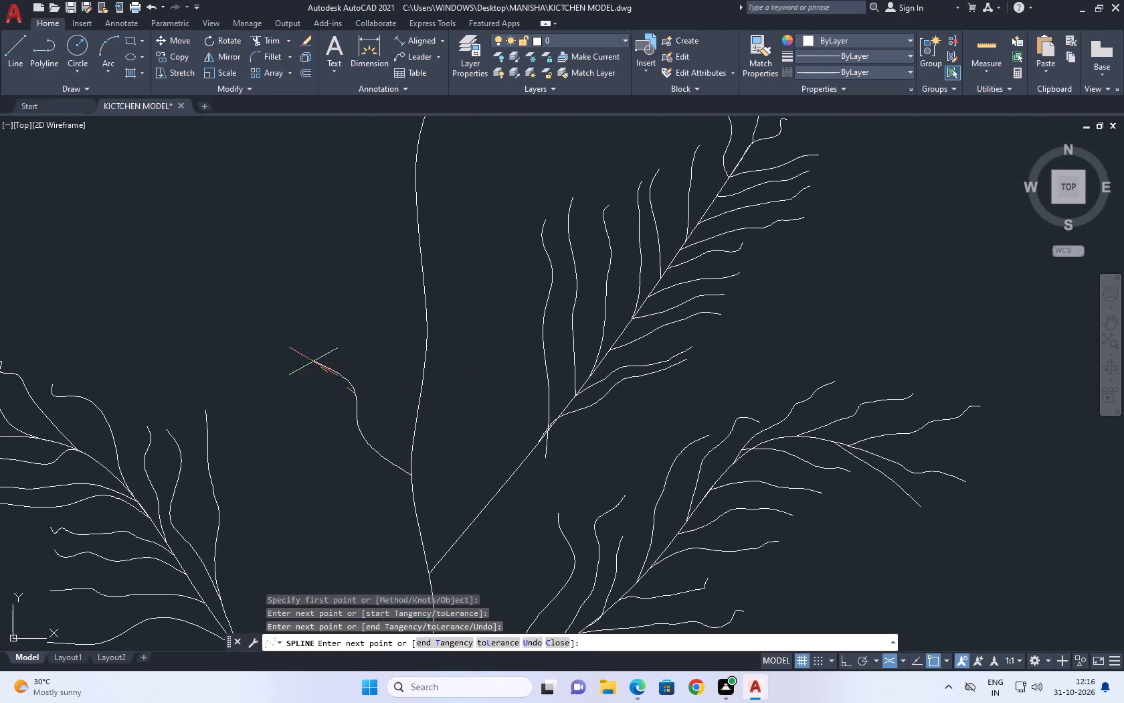
pyautogui.moveTo(312, 362); pyautogui.dragTo(291, 354)
pyautogui.click(276, 346)
pyautogui.click(244, 310)
pyautogui.click(233, 299)
pyautogui.moveTo(227, 295); pyautogui.dragTo(239, 364, button='middle')
pyautogui.click(240, 352)
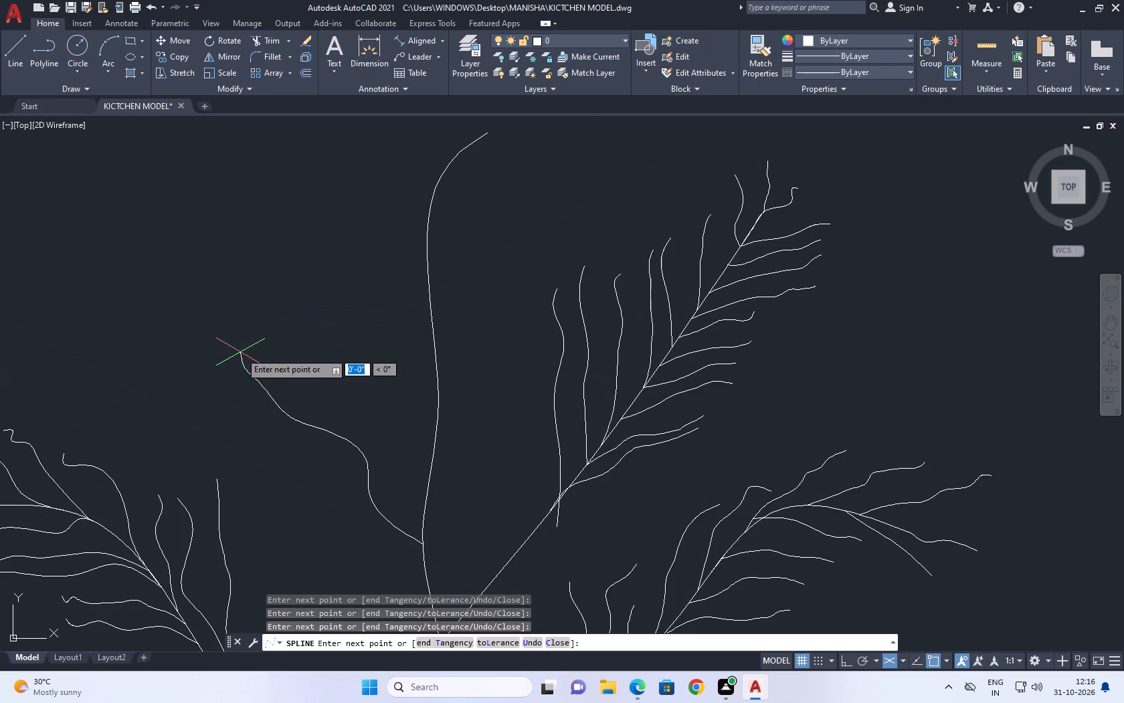
pyautogui.rightClick(240, 348)
pyautogui.click(278, 356)
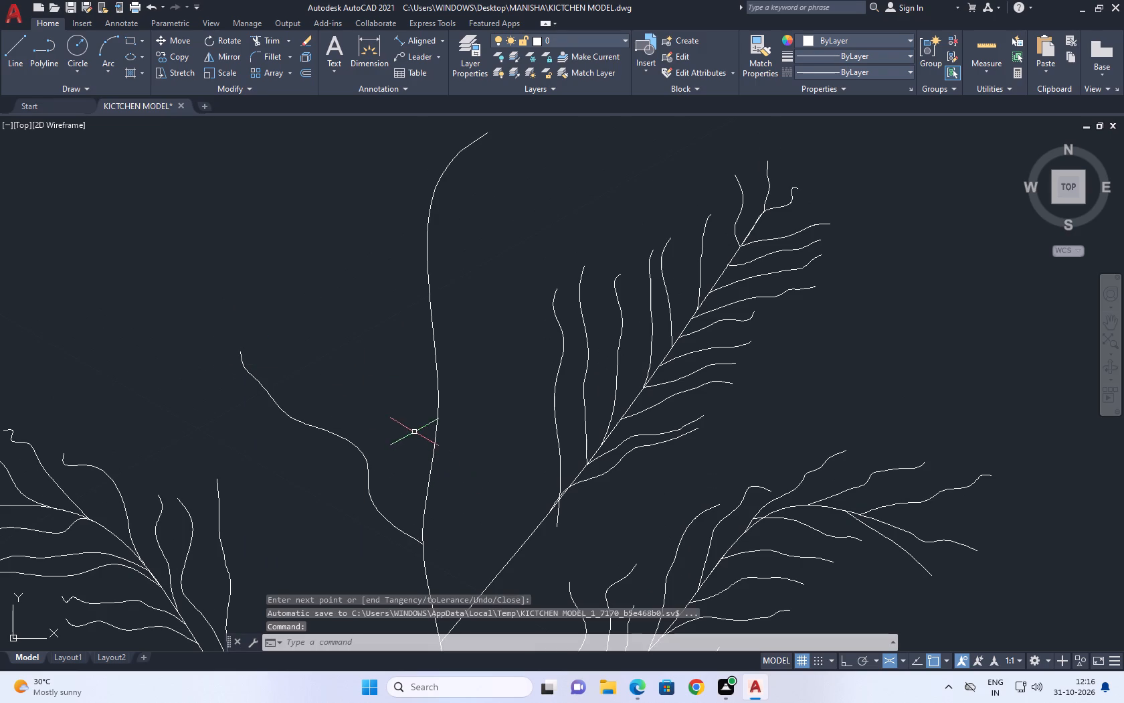
# Draw a second wavy fit-point spline twig on the central stem's left side, starting just above the lowest twig.
pyautogui.rightClick(413, 427)
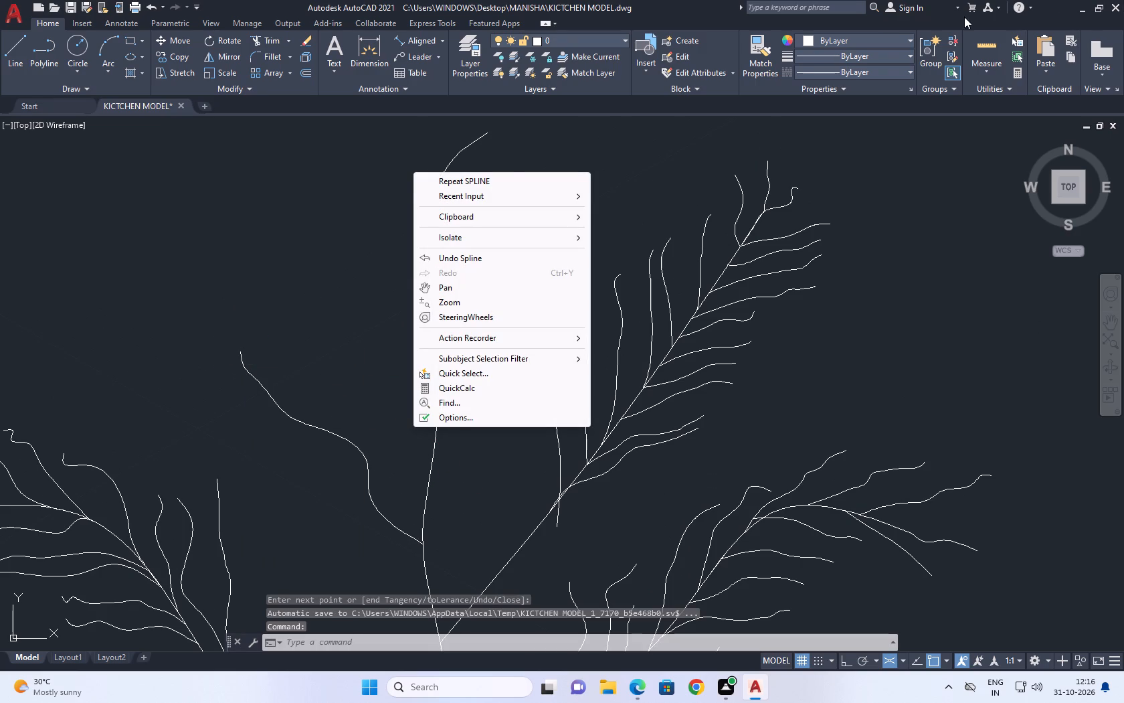
pyautogui.click(510, 177)
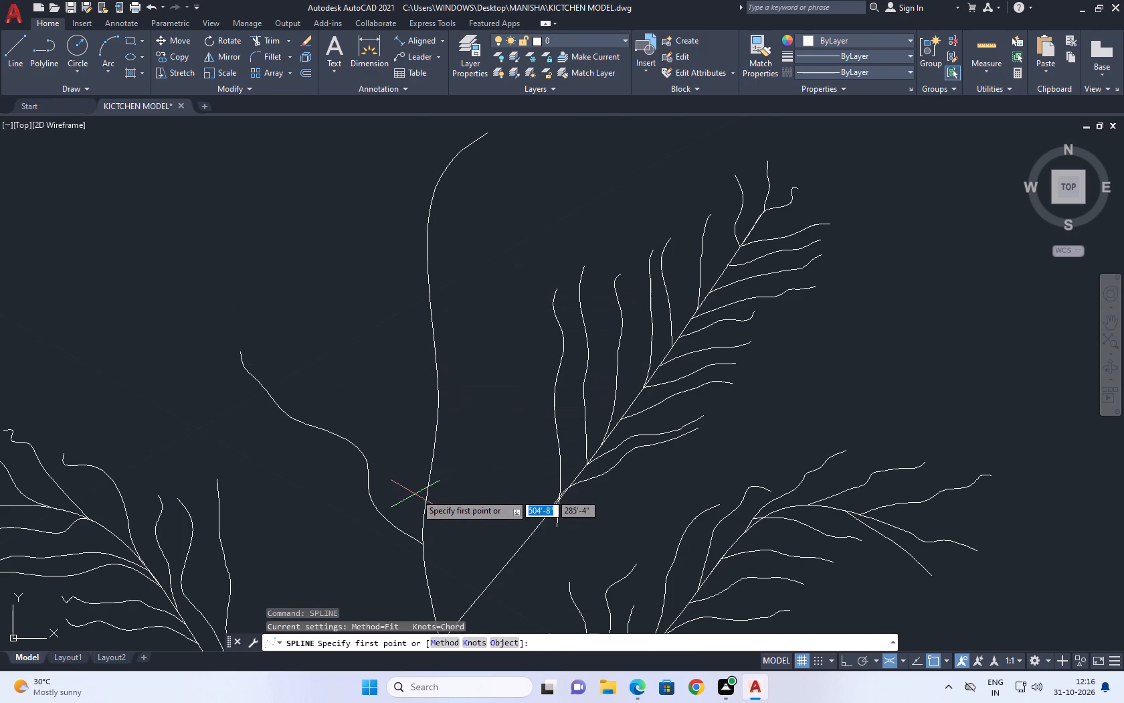
pyautogui.click(421, 493)
pyautogui.click(418, 481)
pyautogui.click(393, 444)
pyautogui.click(389, 435)
pyautogui.moveTo(379, 409); pyautogui.dragTo(377, 402)
pyautogui.click(365, 385)
pyautogui.moveTo(345, 368); pyautogui.dragTo(346, 358)
pyautogui.click(348, 338)
pyautogui.moveTo(343, 325); pyautogui.dragTo(341, 317)
pyautogui.click(339, 311)
pyautogui.click(333, 269)
pyautogui.rightClick(333, 269)
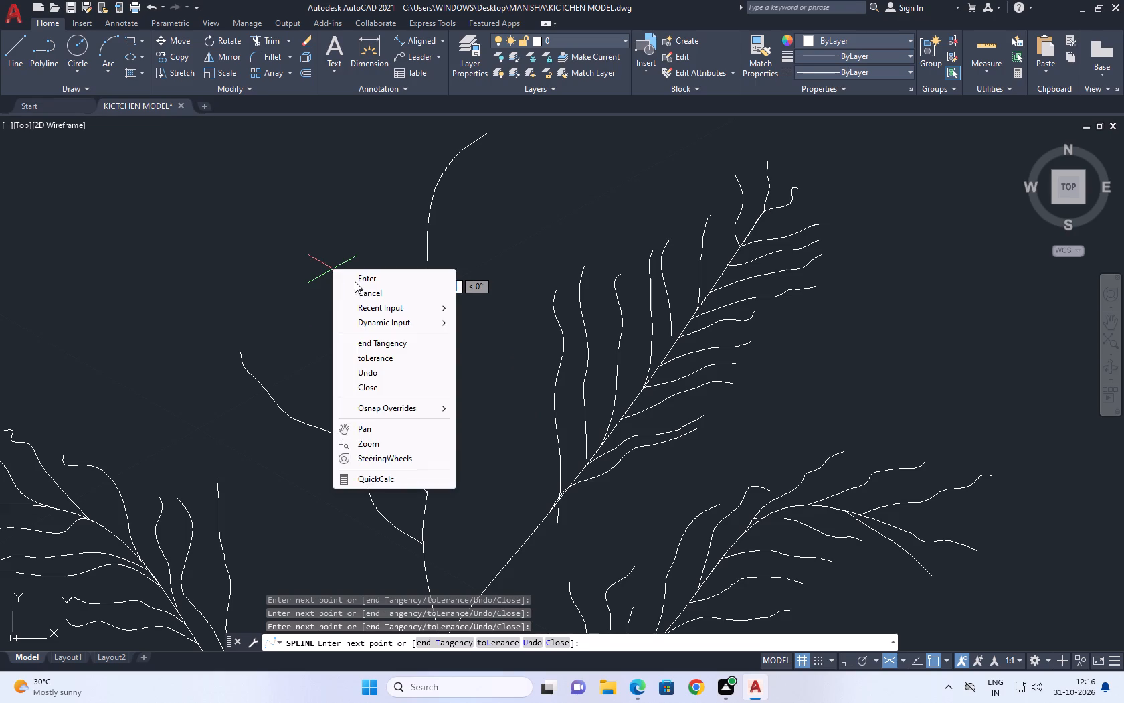
pyautogui.click(359, 281)
# Draw a third, steeper fit-point spline twig on the central stem's left side, starting above the second twig.
pyautogui.rightClick(404, 334)
pyautogui.click(446, 341)
pyautogui.click(430, 431)
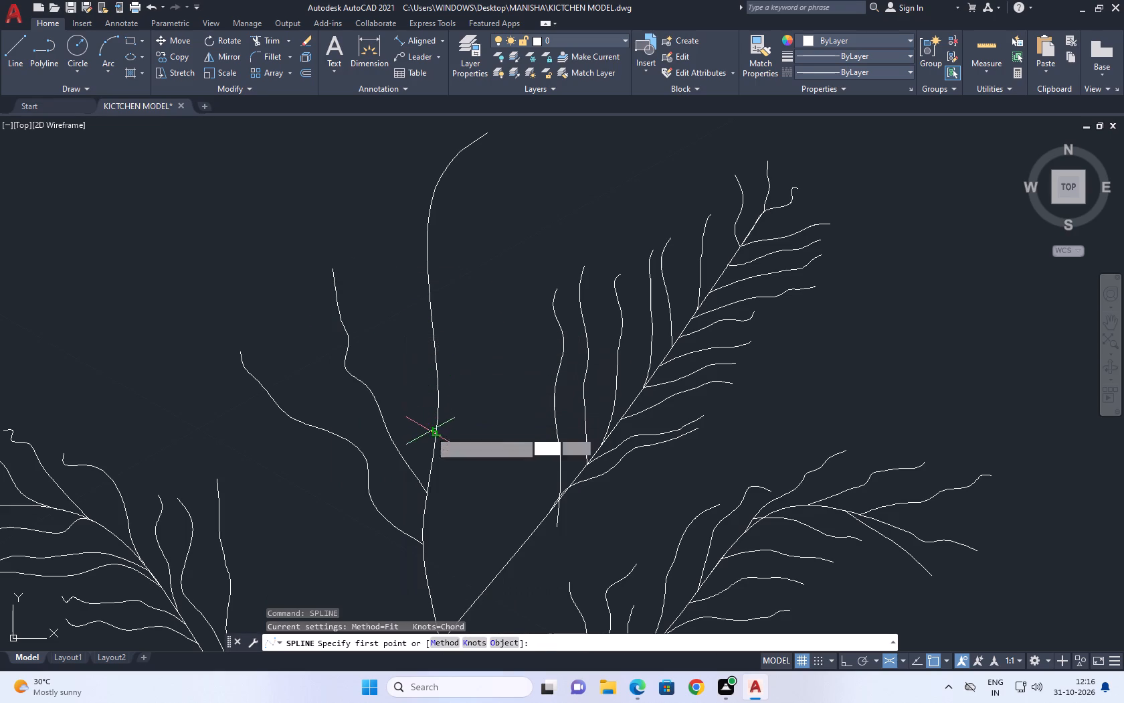
pyautogui.click(417, 392)
pyautogui.moveTo(409, 356); pyautogui.dragTo(409, 348)
pyautogui.moveTo(401, 315); pyautogui.dragTo(398, 309)
pyautogui.click(392, 294)
pyautogui.click(387, 281)
pyautogui.click(373, 258)
pyautogui.rightClick(376, 244)
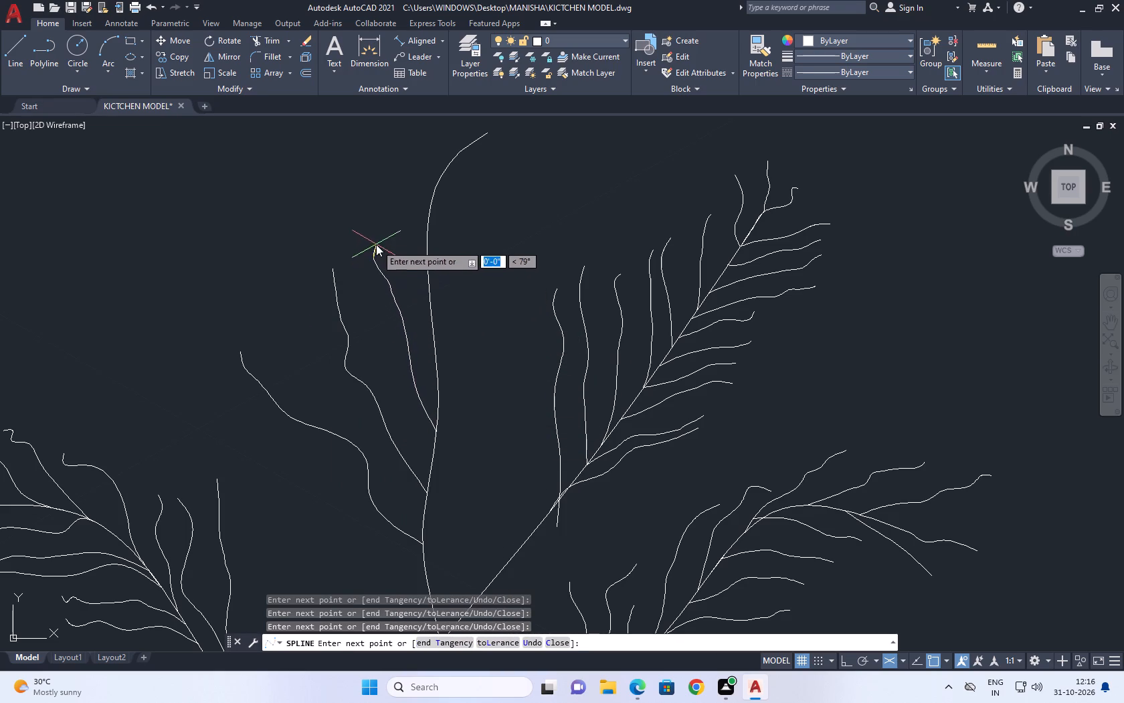
pyautogui.click(417, 254)
# Draw a wavy fit-point spline twig from the second left twig's start, rising to the right up to the neighbouring branch's lowest upright twig.
pyautogui.rightClick(438, 284)
pyautogui.click(477, 292)
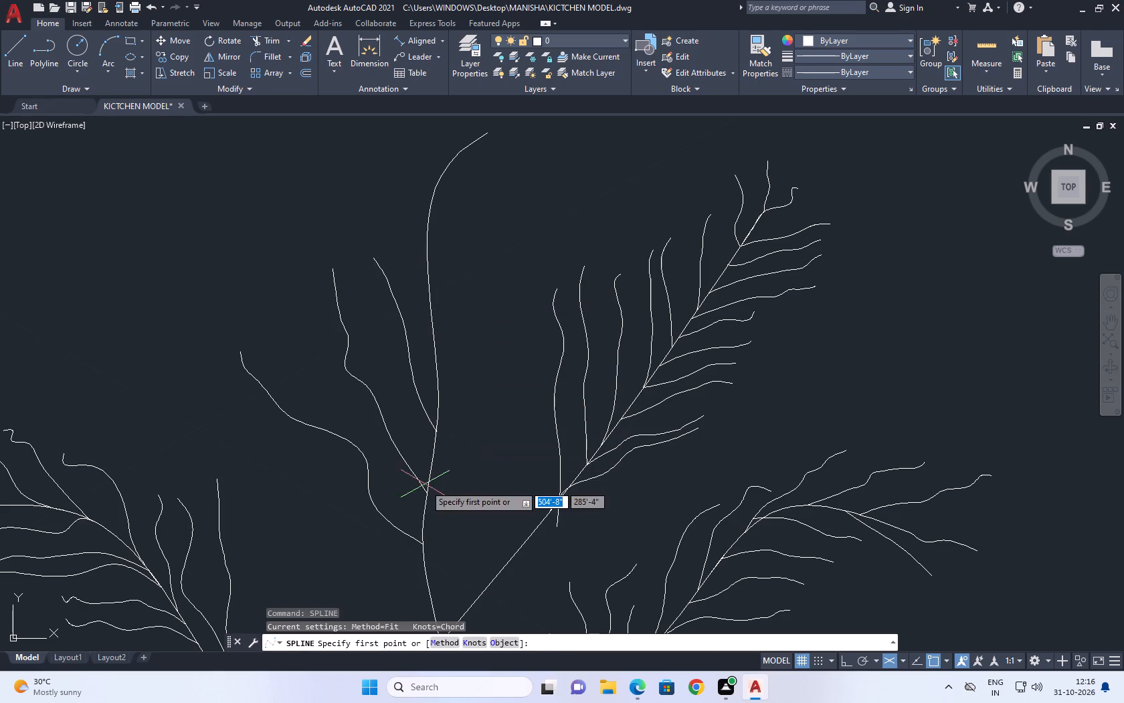
pyautogui.click(424, 496)
pyautogui.moveTo(432, 482); pyautogui.dragTo(443, 475)
pyautogui.click(447, 467)
pyautogui.moveTo(457, 454); pyautogui.dragTo(465, 449)
pyautogui.moveTo(471, 437); pyautogui.dragTo(480, 408)
pyautogui.moveTo(484, 390); pyautogui.dragTo(493, 383)
pyautogui.click(498, 378)
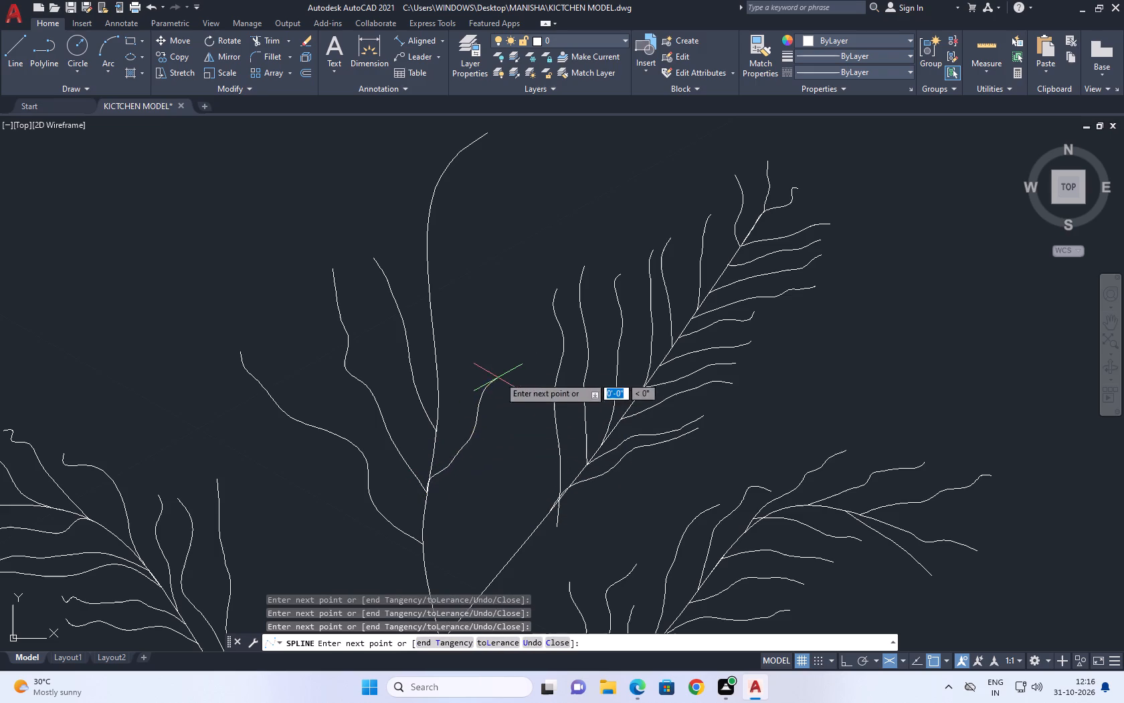
pyautogui.rightClick(527, 358)
pyautogui.click(560, 358)
pyautogui.rightClick(527, 369)
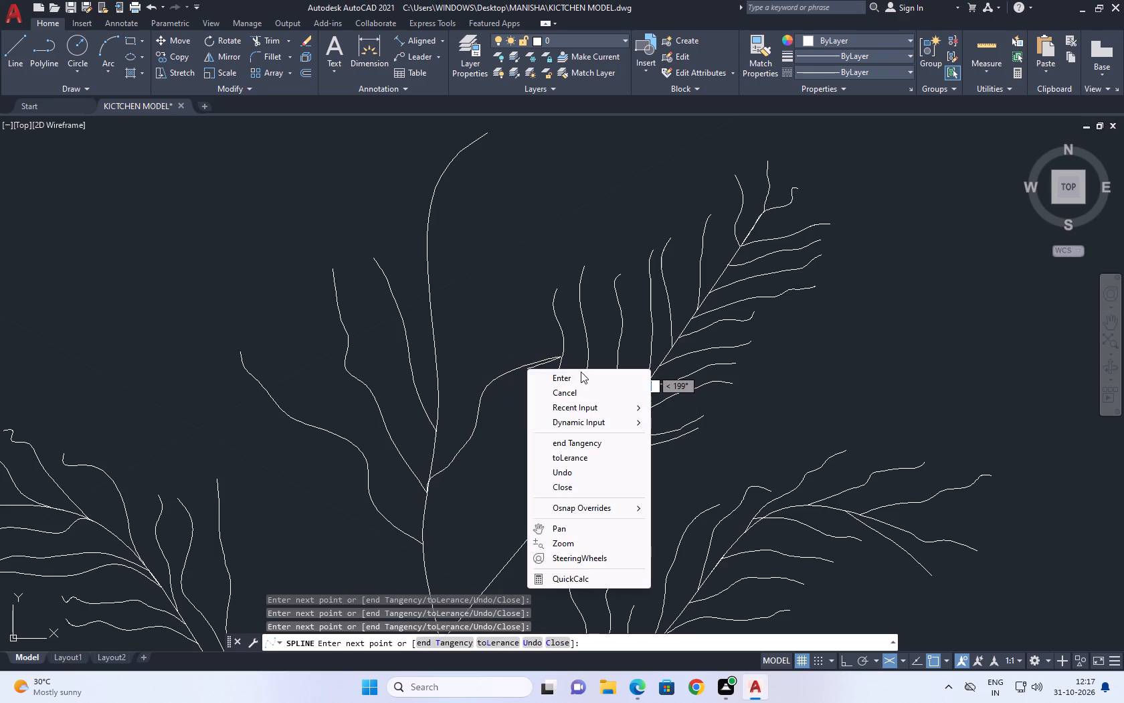
pyautogui.click(578, 376)
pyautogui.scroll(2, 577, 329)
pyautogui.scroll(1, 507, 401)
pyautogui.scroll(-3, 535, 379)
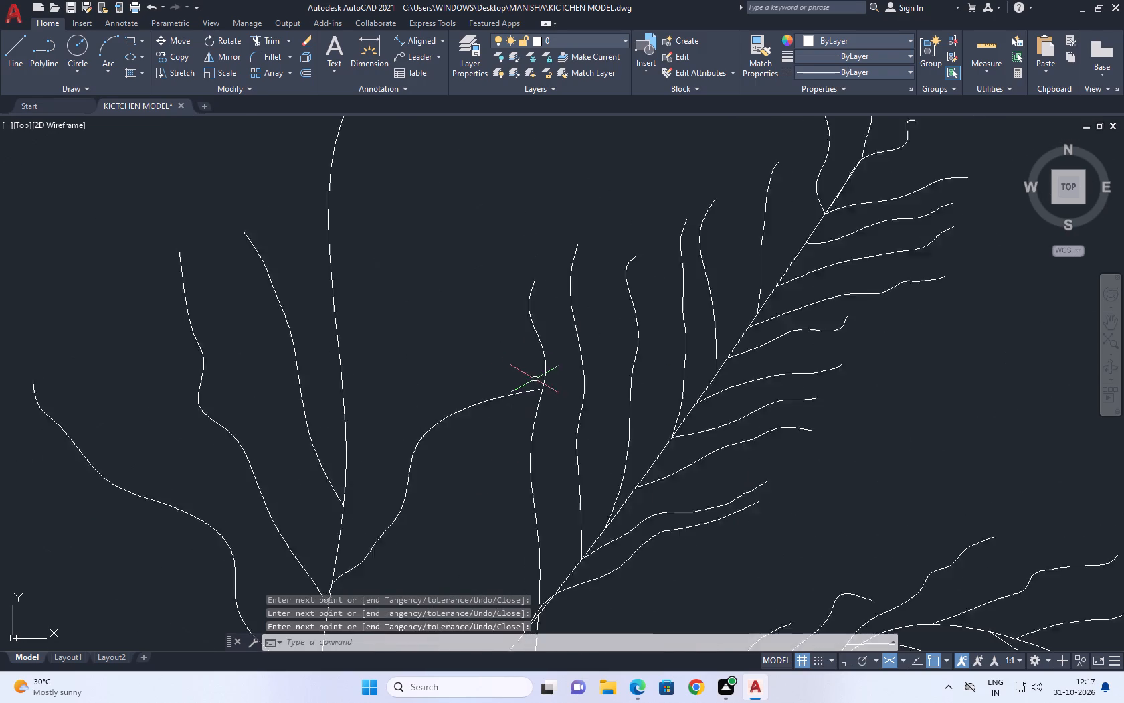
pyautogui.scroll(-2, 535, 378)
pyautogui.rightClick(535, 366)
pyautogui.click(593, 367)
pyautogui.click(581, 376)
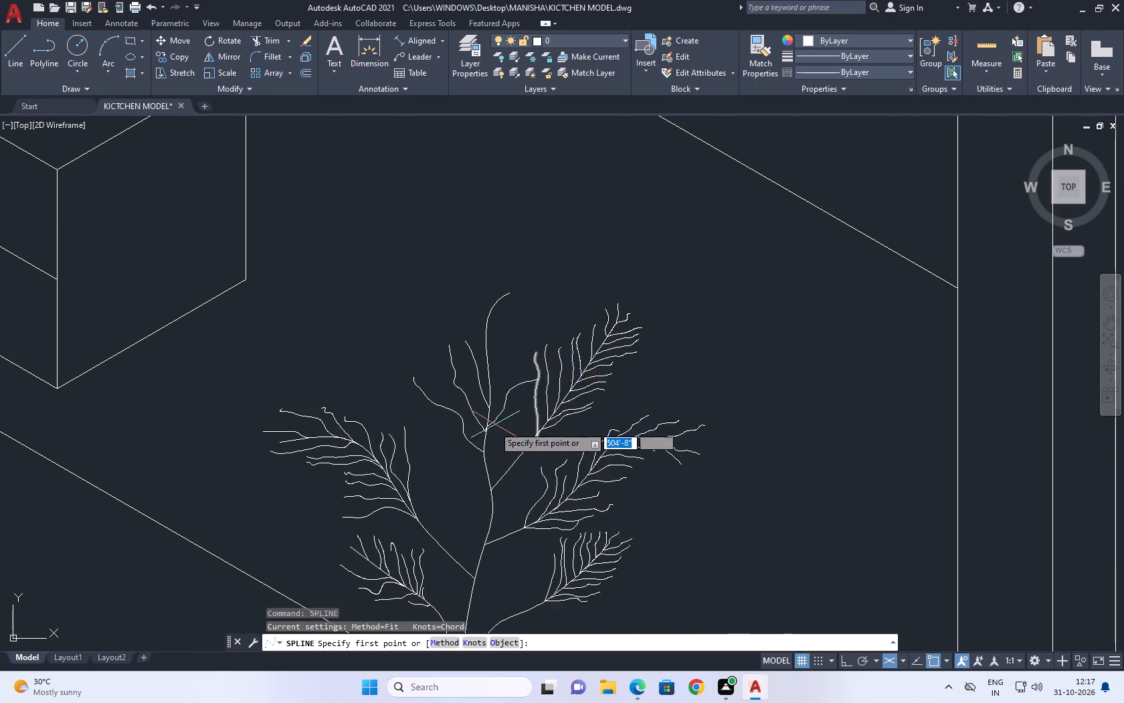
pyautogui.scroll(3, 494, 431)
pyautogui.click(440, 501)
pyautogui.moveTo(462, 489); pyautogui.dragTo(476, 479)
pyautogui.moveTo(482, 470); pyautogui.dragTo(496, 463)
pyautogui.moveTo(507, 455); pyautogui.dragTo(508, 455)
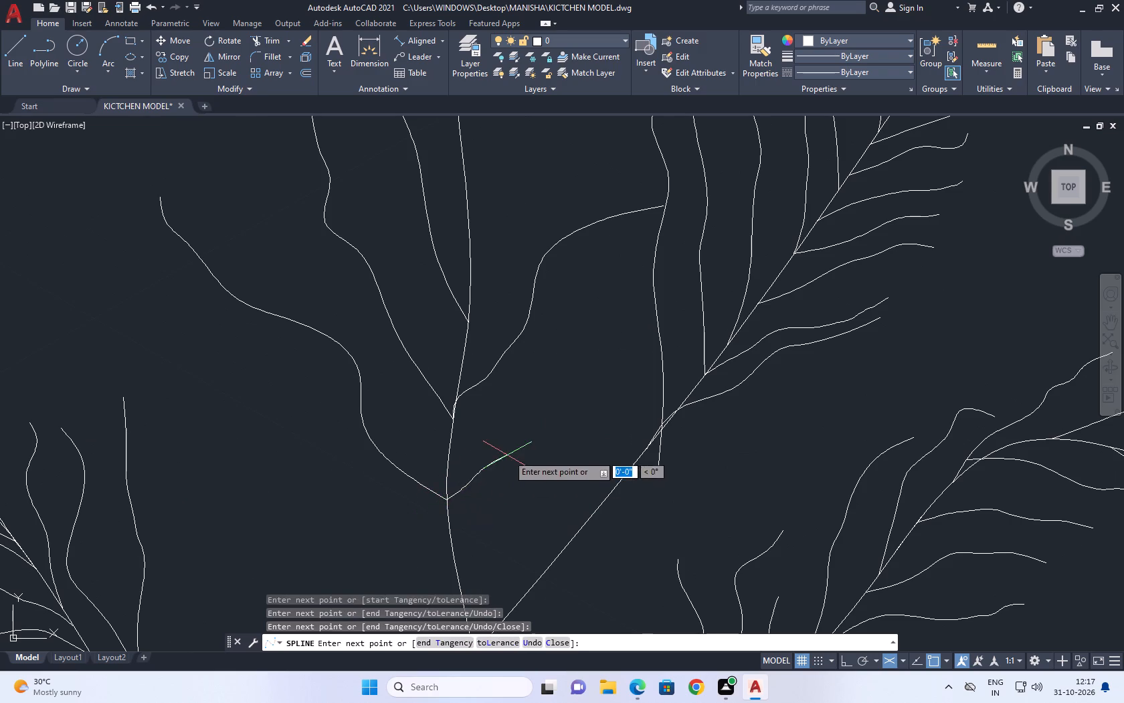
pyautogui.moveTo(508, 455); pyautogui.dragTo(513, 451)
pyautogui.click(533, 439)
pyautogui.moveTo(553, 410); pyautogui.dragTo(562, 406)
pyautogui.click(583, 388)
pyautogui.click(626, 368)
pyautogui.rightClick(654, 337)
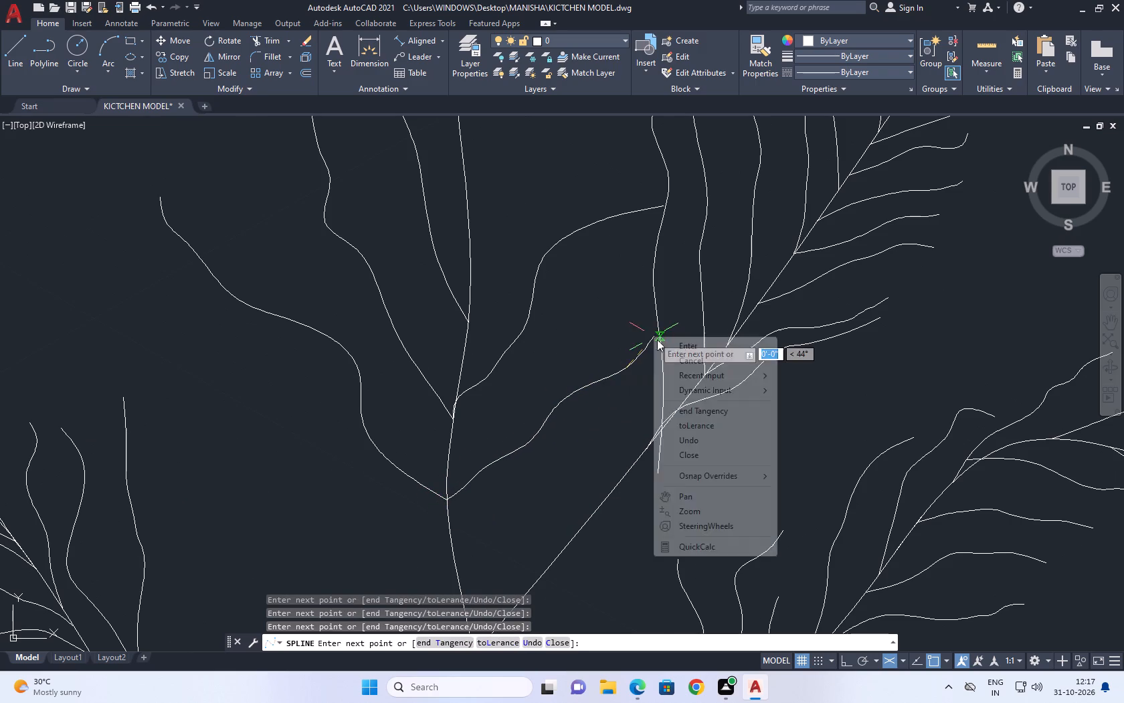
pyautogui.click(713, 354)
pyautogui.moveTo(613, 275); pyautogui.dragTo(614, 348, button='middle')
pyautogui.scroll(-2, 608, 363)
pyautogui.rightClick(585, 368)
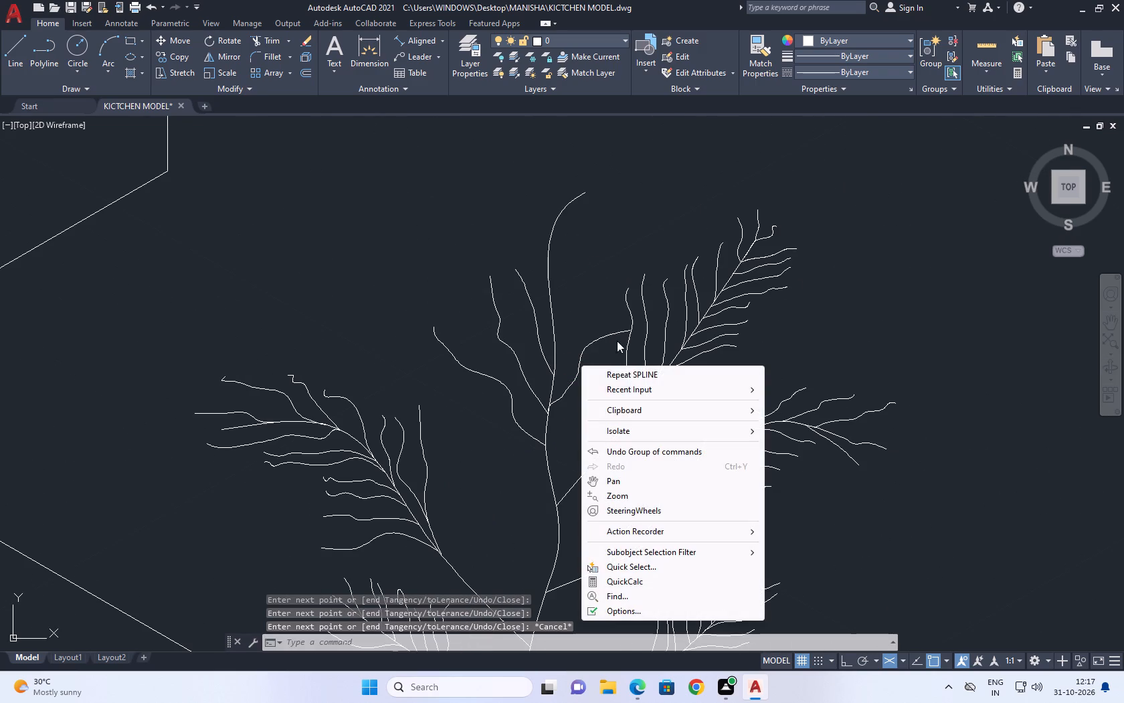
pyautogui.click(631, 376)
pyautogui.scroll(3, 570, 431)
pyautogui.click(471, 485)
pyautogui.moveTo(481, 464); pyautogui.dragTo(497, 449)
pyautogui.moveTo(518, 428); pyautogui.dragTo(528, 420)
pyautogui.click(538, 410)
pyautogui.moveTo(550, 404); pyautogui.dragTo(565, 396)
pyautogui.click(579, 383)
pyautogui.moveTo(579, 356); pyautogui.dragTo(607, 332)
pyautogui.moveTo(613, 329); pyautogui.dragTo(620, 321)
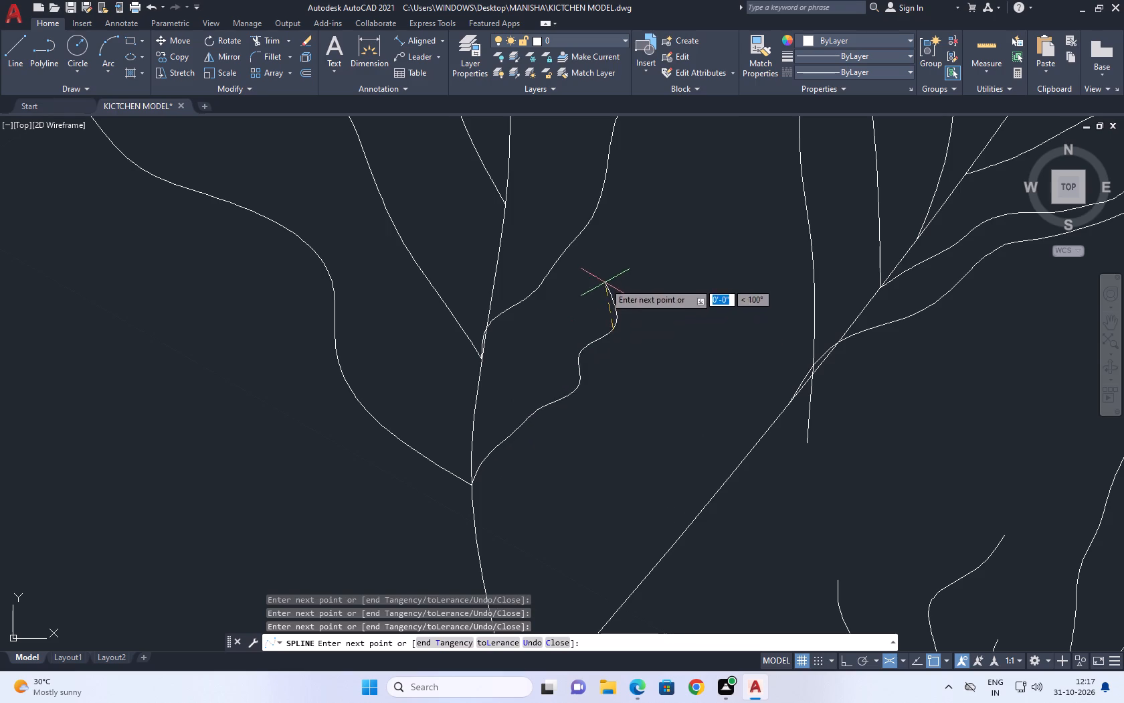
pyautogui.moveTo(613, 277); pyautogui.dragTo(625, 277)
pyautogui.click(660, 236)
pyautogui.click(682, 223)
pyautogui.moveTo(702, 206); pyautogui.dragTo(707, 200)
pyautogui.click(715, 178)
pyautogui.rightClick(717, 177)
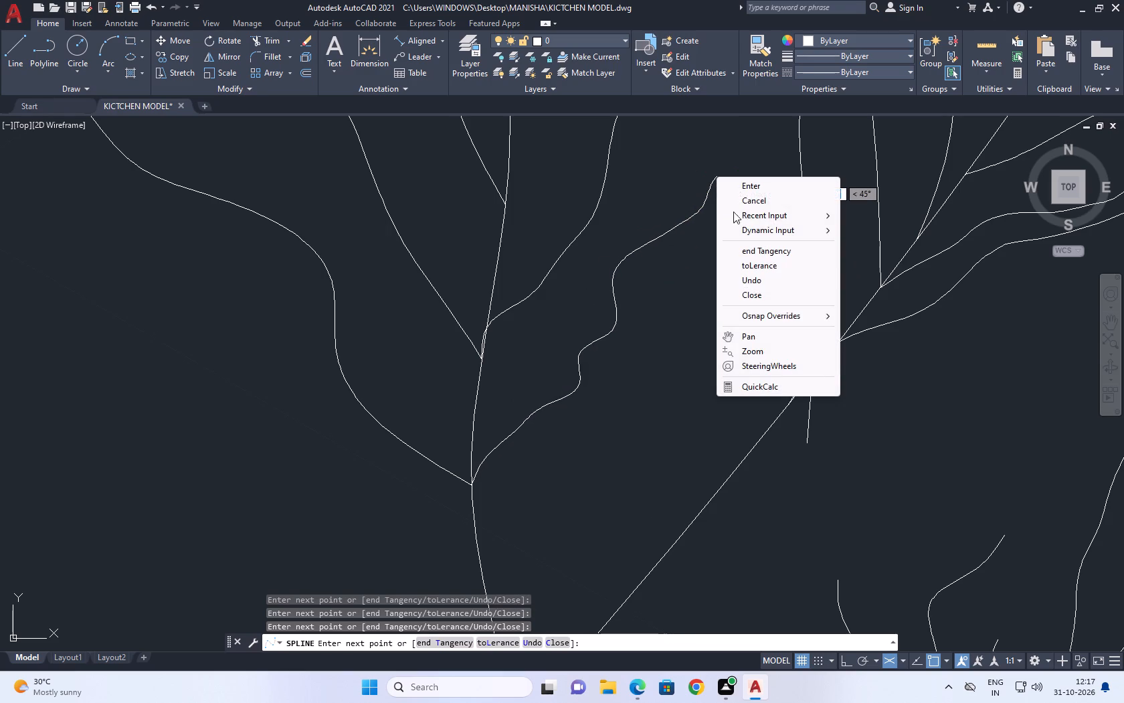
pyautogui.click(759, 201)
# Draw a short wavy fit-point spline twig on the central stem's right side, starting where the lowest left twig begins.
pyautogui.rightClick(532, 341)
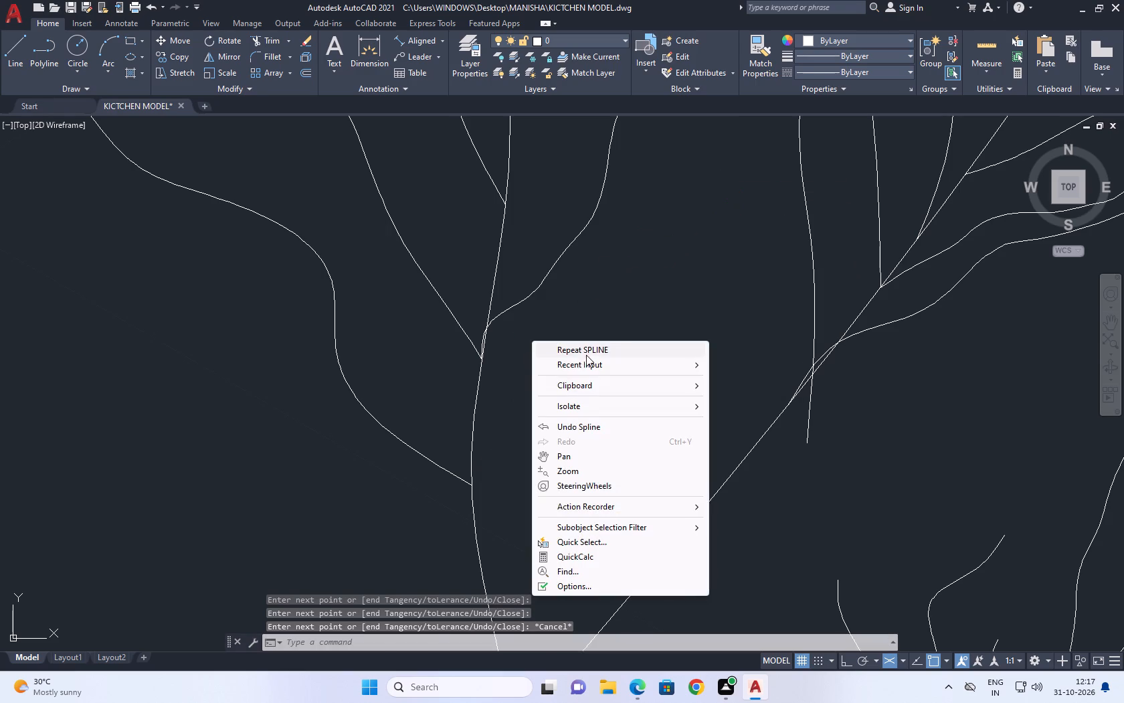
pyautogui.click(587, 354)
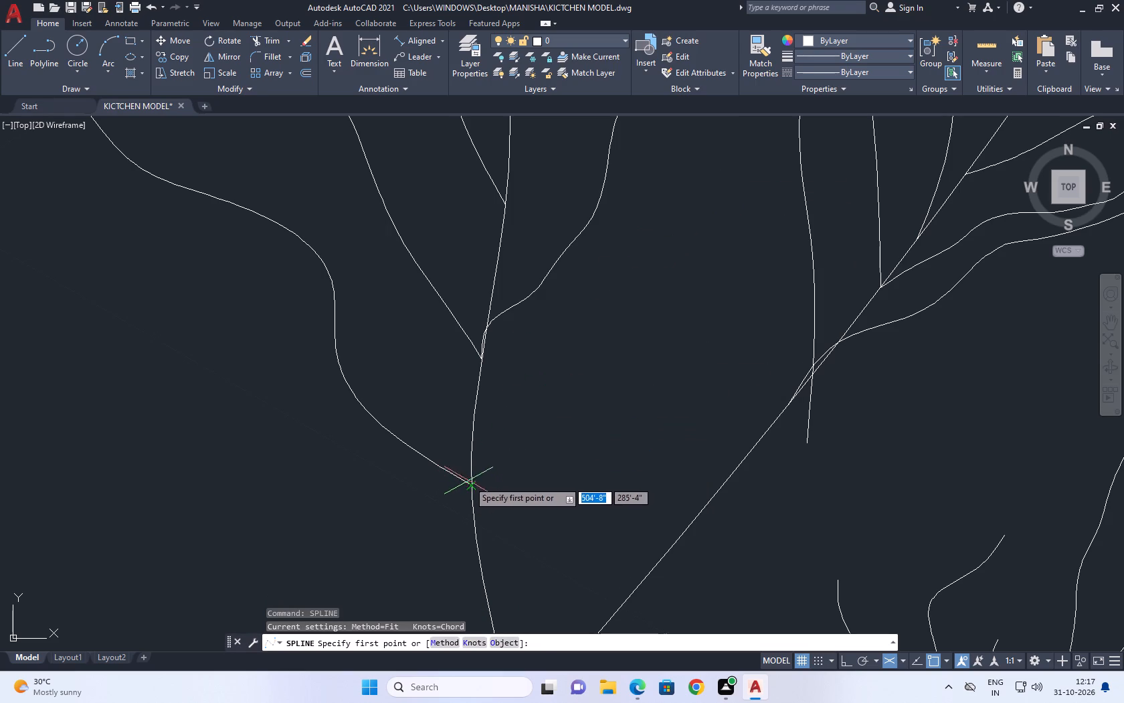
pyautogui.click(472, 481)
pyautogui.click(559, 394)
pyautogui.click(562, 376)
pyautogui.moveTo(591, 332); pyautogui.dragTo(598, 306)
pyautogui.moveTo(602, 301); pyautogui.dragTo(610, 296)
pyautogui.moveTo(622, 293); pyautogui.dragTo(640, 286)
pyautogui.click(649, 281)
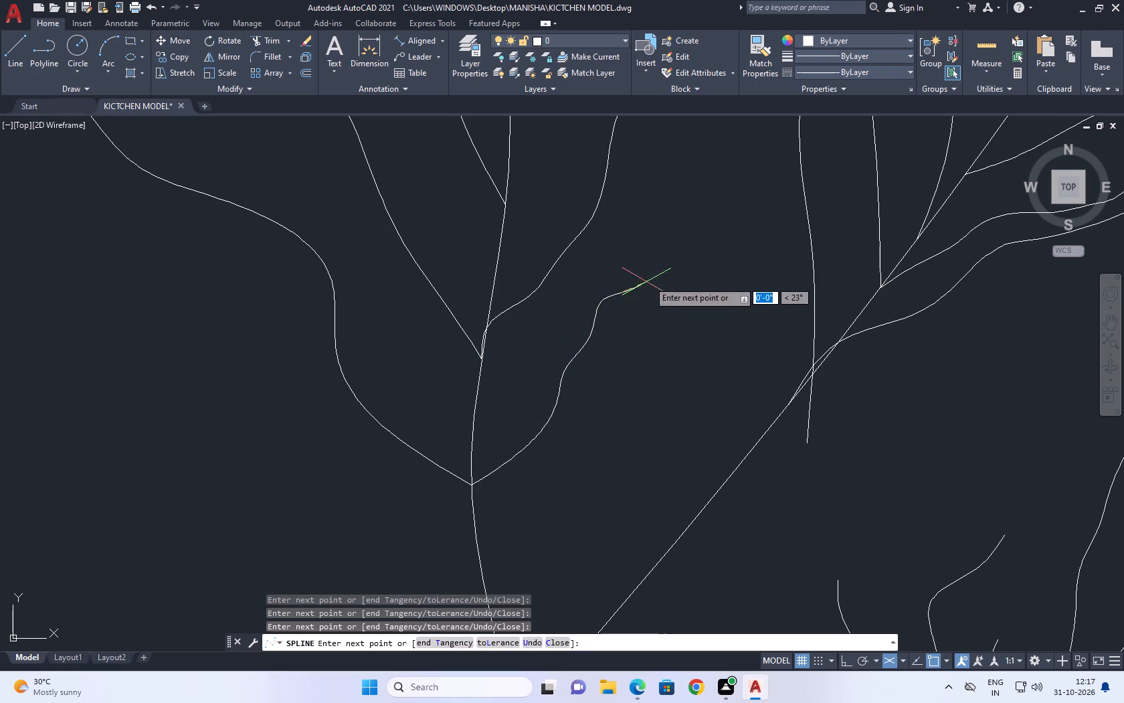
pyautogui.click(659, 272)
pyautogui.click(666, 266)
pyautogui.click(676, 255)
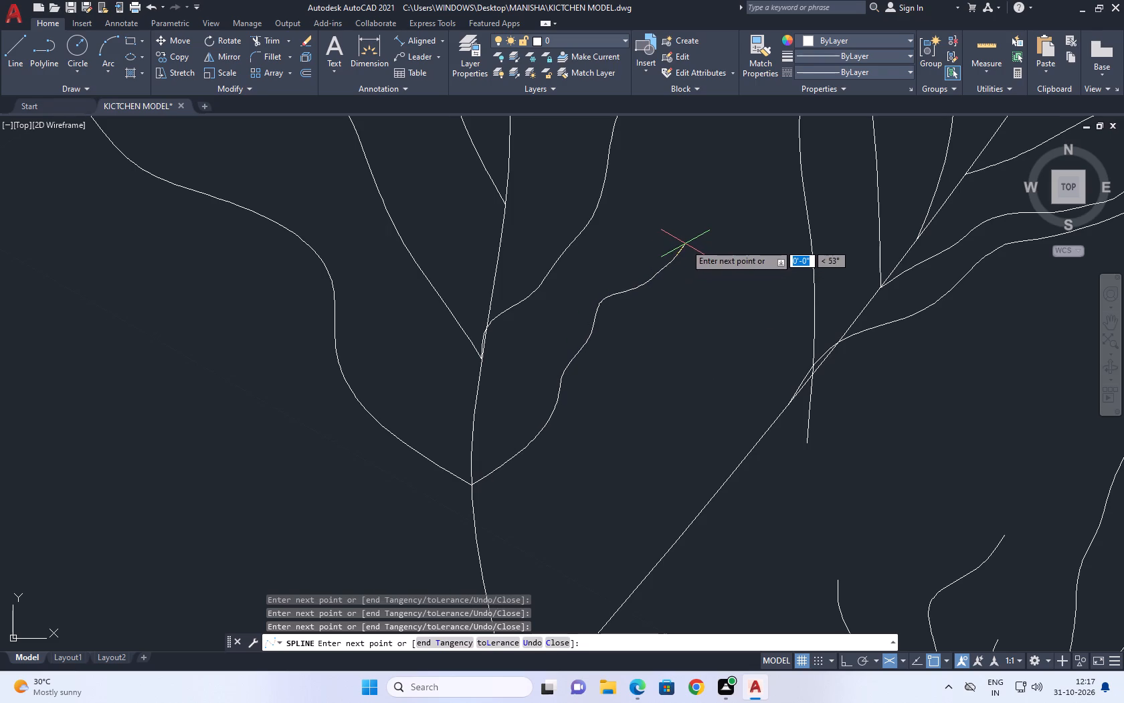
pyautogui.click(686, 244)
pyautogui.rightClick(687, 240)
pyautogui.click(698, 248)
# Draw a long wavy fit-point spline twig rising to the right, starting beside the central stem just below the topmost left twig's start.
pyautogui.moveTo(674, 253); pyautogui.dragTo(673, 275, button='middle')
pyautogui.scroll(-4, 673, 276)
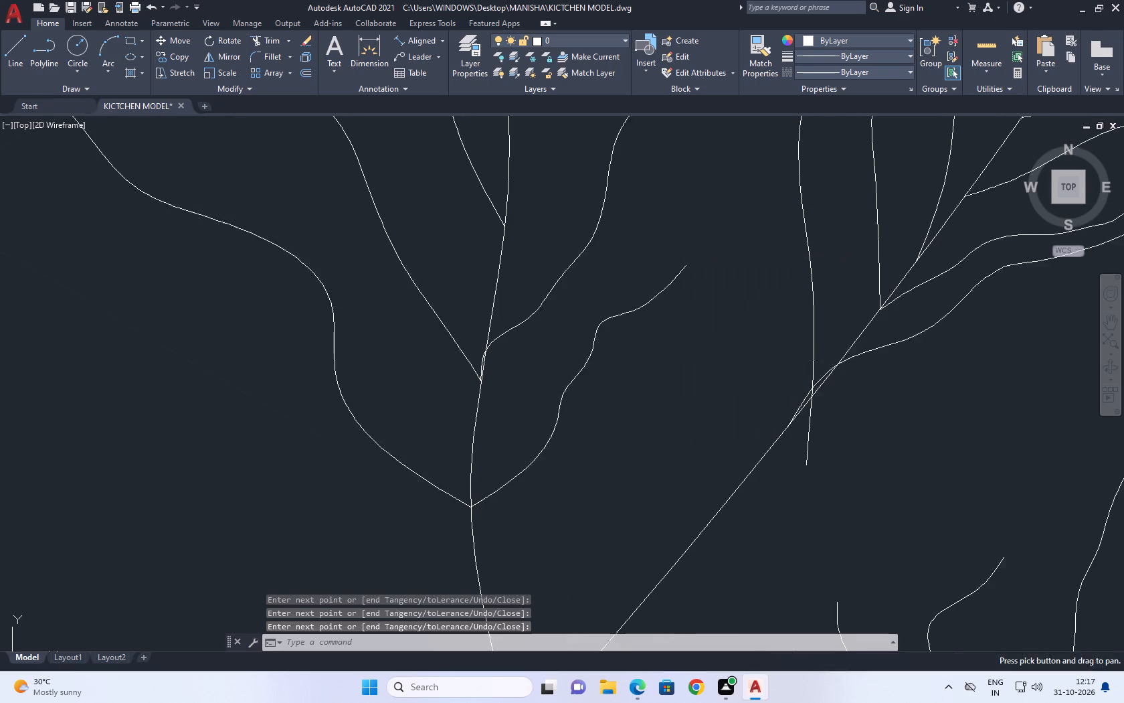
pyautogui.moveTo(686, 245); pyautogui.dragTo(691, 309, button='middle')
pyautogui.moveTo(662, 258); pyautogui.dragTo(662, 288, button='middle')
pyautogui.scroll(1, 655, 343)
pyautogui.rightClick(660, 295)
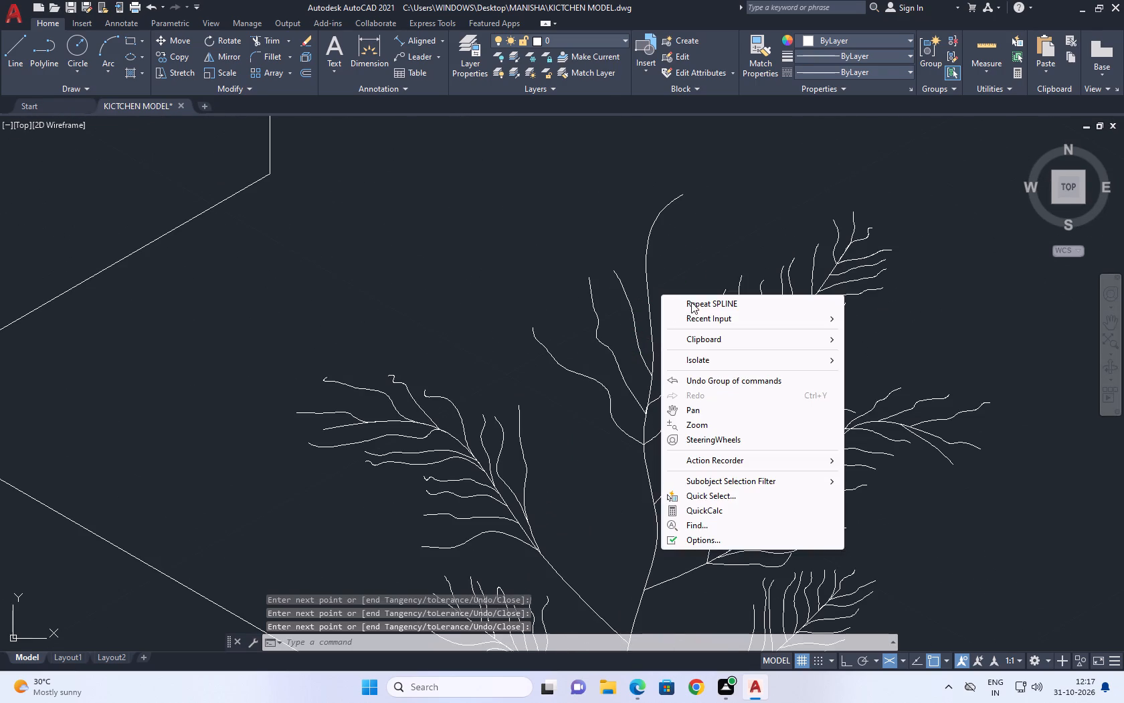
pyautogui.click(696, 301)
pyautogui.scroll(3, 656, 394)
pyautogui.click(636, 374)
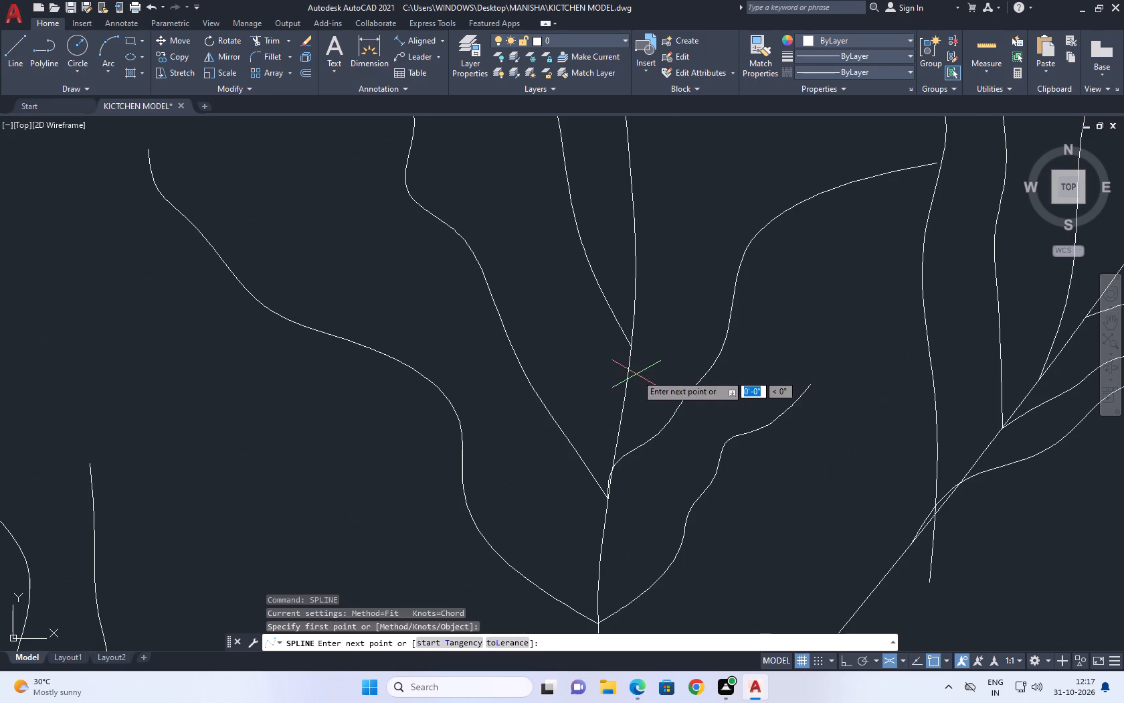
pyautogui.click(648, 337)
pyautogui.moveTo(654, 313); pyautogui.dragTo(661, 305)
pyautogui.moveTo(670, 289); pyautogui.dragTo(688, 280)
pyautogui.click(707, 263)
pyautogui.click(713, 252)
pyautogui.click(727, 221)
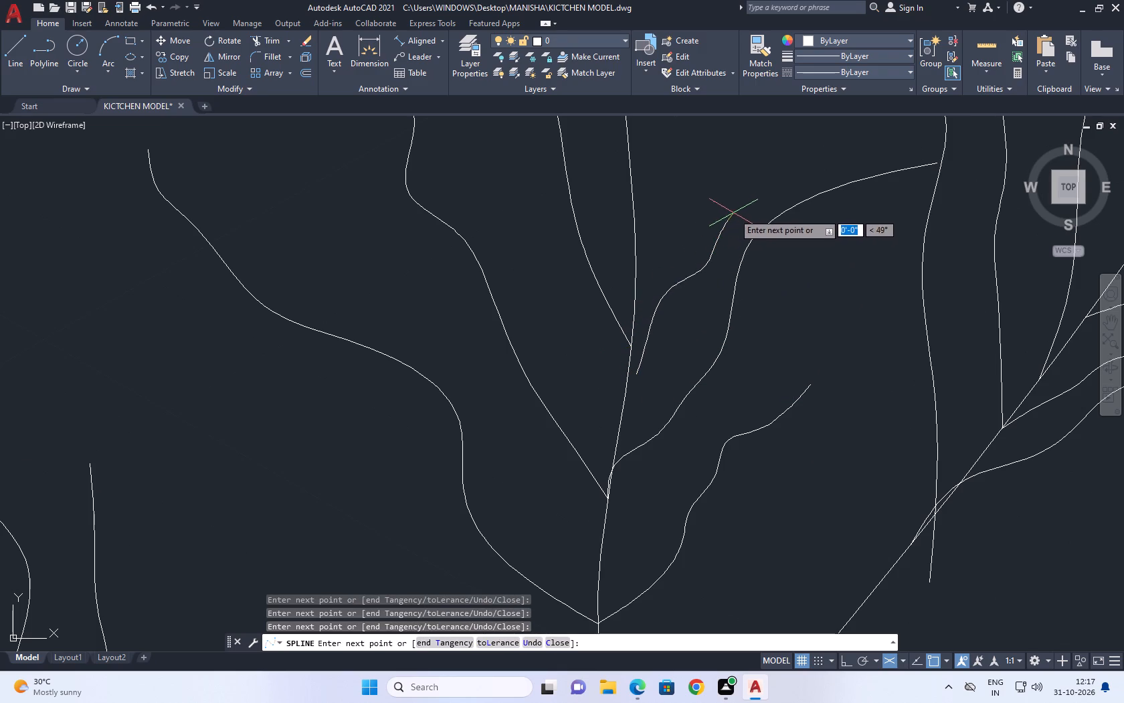
pyautogui.moveTo(735, 222); pyautogui.dragTo(652, 342, button='middle')
pyautogui.moveTo(673, 317); pyautogui.dragTo(673, 305)
pyautogui.moveTo(677, 287); pyautogui.dragTo(684, 283)
pyautogui.moveTo(698, 278); pyautogui.dragTo(725, 268)
pyautogui.click(731, 264)
pyautogui.moveTo(735, 258); pyautogui.dragTo(743, 251)
pyautogui.click(799, 216)
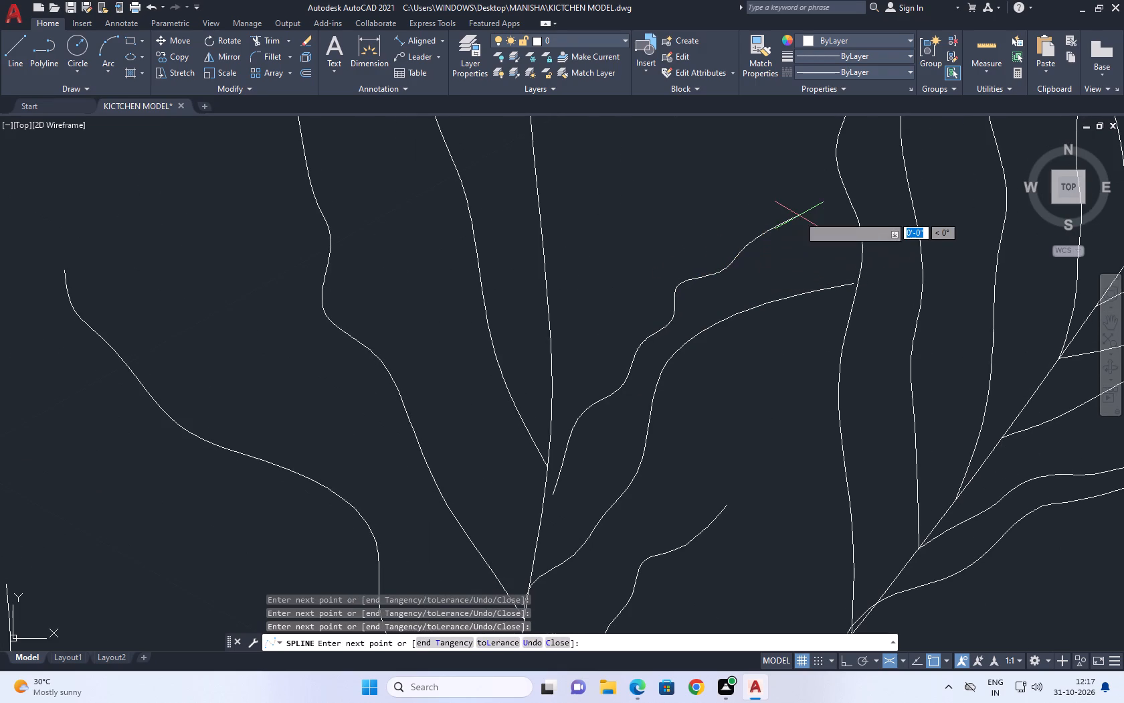
pyautogui.rightClick(799, 216)
pyautogui.click(828, 224)
# Stretch the new right-hand twig's start point onto the central stem, just below the topmost left twig's start.
pyautogui.scroll(3, 554, 491)
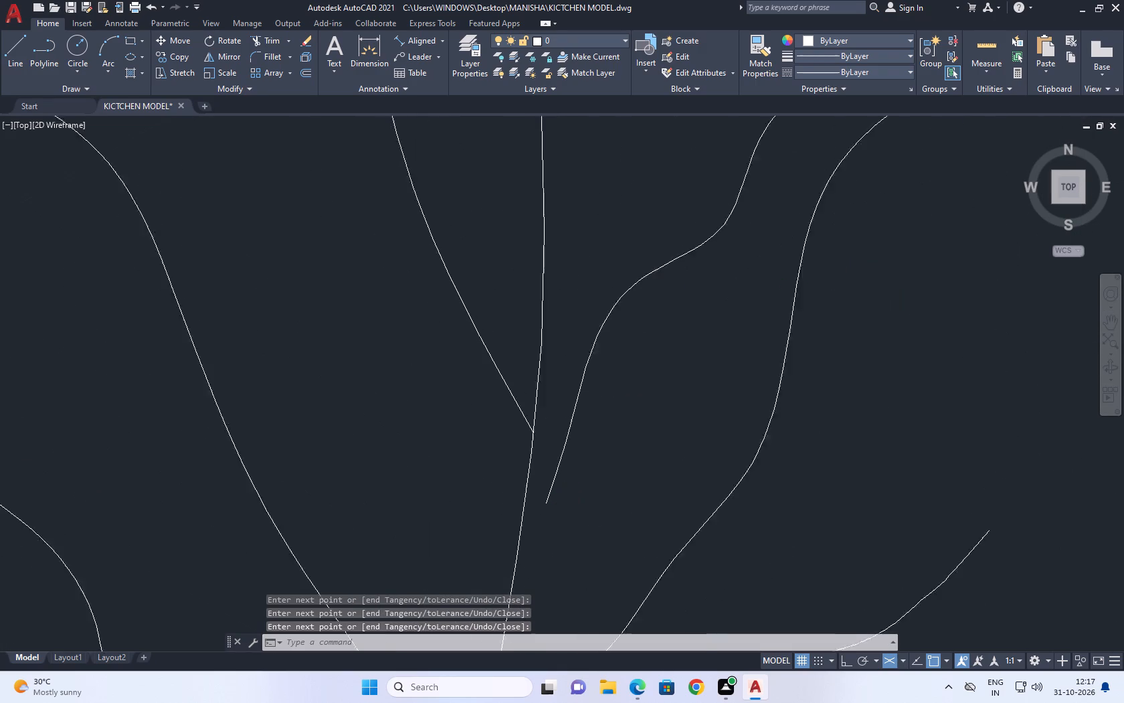
pyautogui.click(557, 528)
pyautogui.click(514, 465)
pyautogui.click(544, 516)
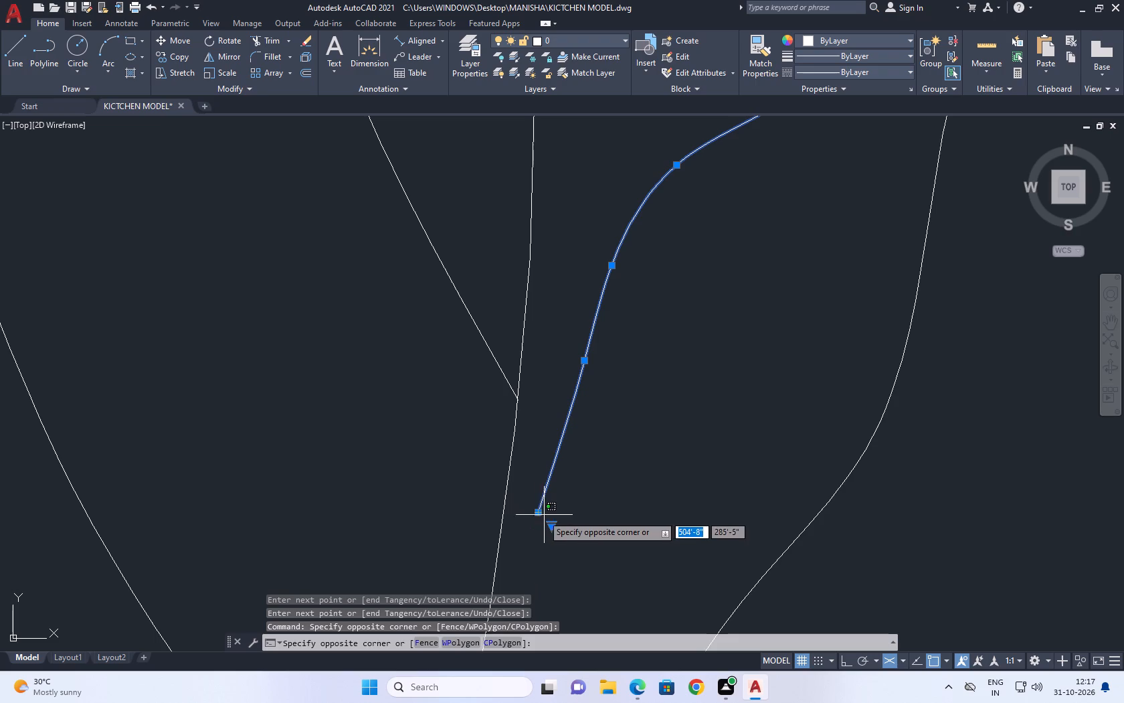
pyautogui.click(538, 503)
pyautogui.click(541, 511)
pyautogui.click(500, 522)
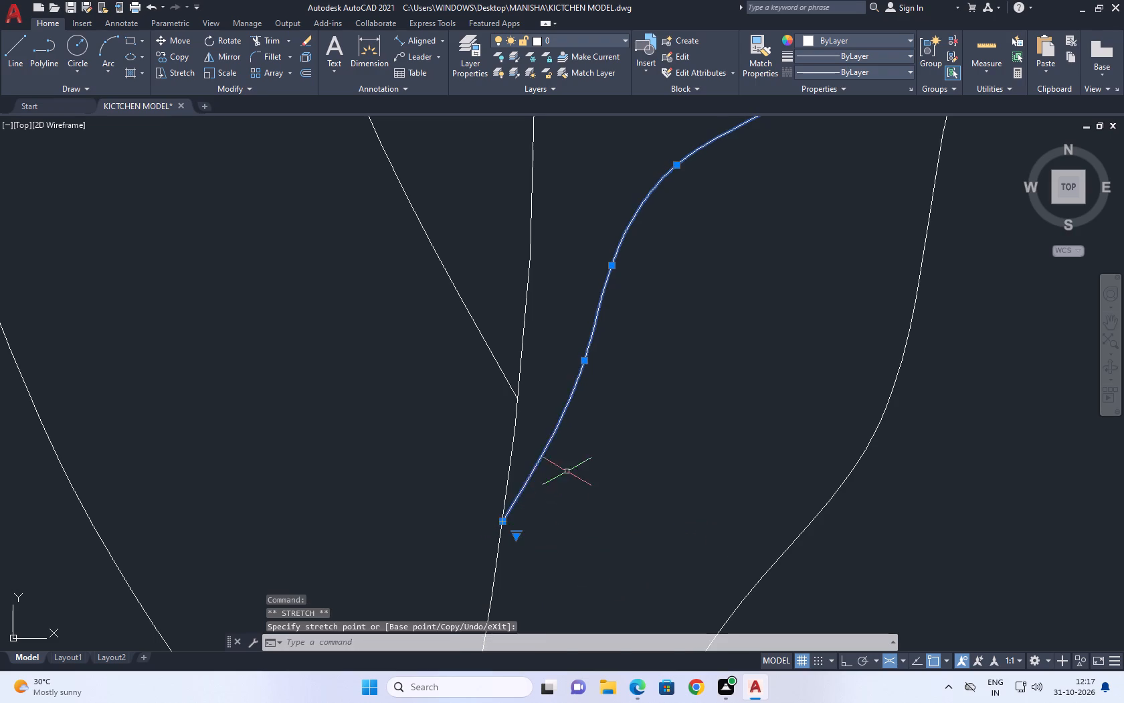
# Draw a short wavy fit-point spline twig above the central stem's curved tip, running down from its upper end to the stem.
pyautogui.scroll(-6, 568, 469)
pyautogui.scroll(3, 561, 525)
pyautogui.rightClick(582, 475)
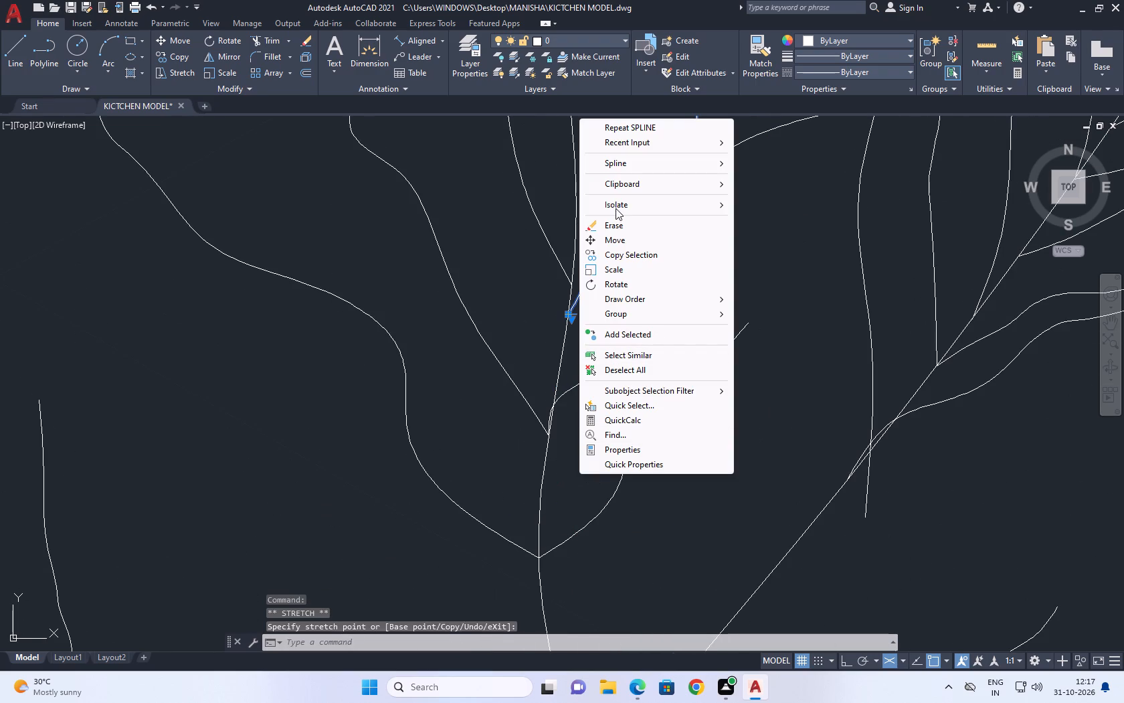
pyautogui.click(662, 123)
pyautogui.scroll(1, 668, 237)
pyautogui.moveTo(672, 273); pyautogui.dragTo(644, 351, button='middle')
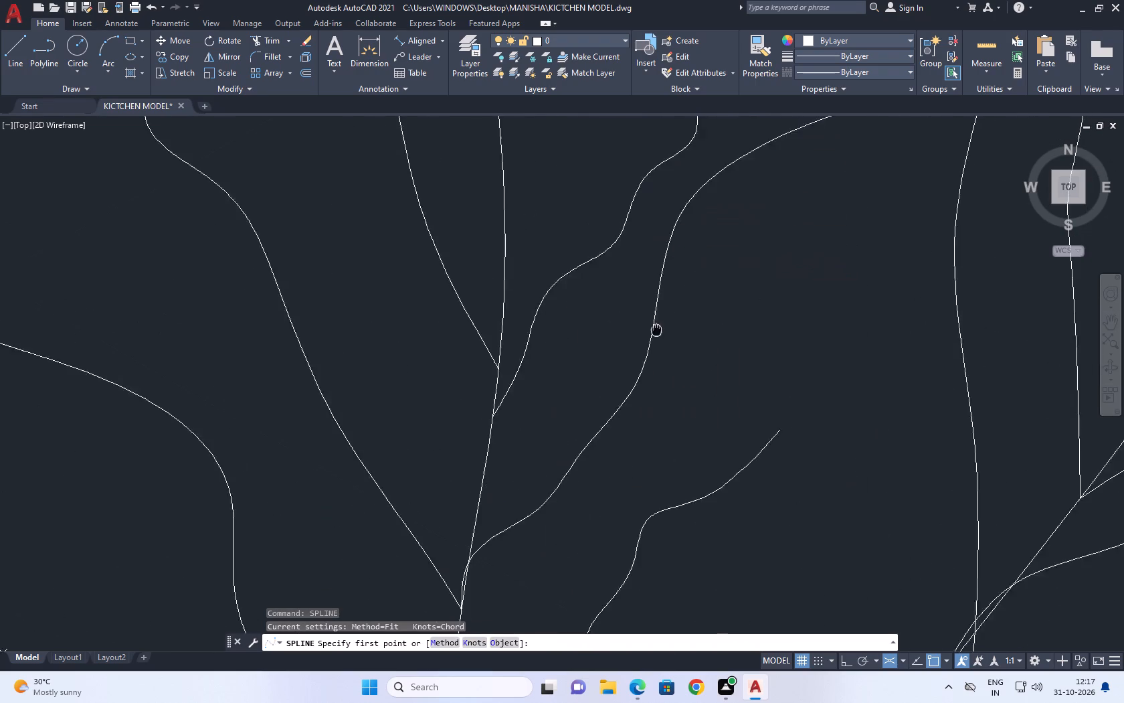
pyautogui.moveTo(644, 351); pyautogui.dragTo(578, 506, button='middle')
pyautogui.scroll(-4, 573, 485)
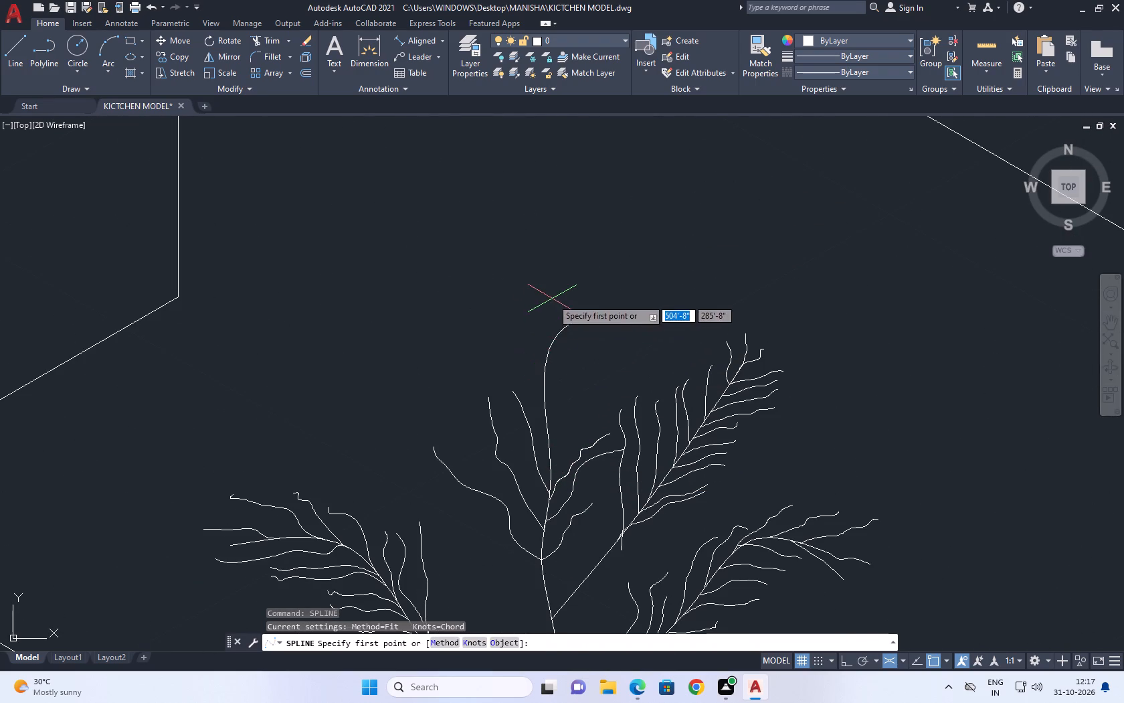
pyautogui.click(552, 299)
pyautogui.click(547, 319)
pyautogui.click(545, 329)
pyautogui.click(547, 338)
pyautogui.click(547, 349)
pyautogui.click(547, 351)
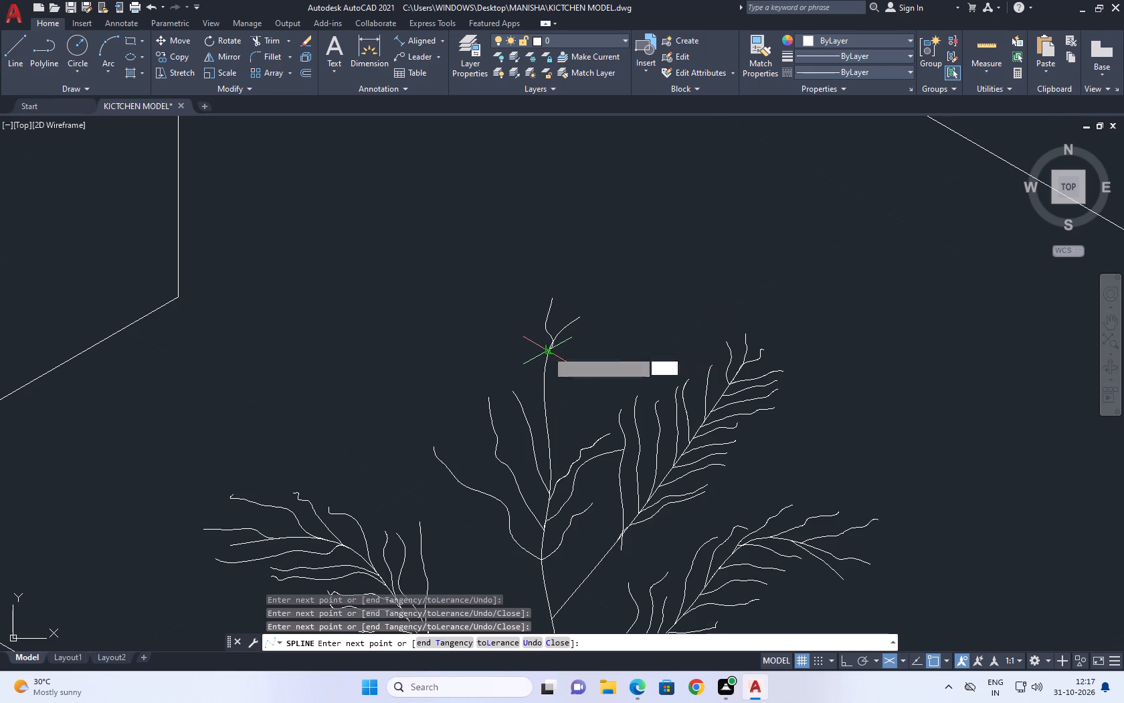
pyautogui.rightClick(547, 351)
pyautogui.click(570, 363)
# Draw a wavy fit-point spline twig on the right of the central stem's upper part, running down from its outer end to the stem.
pyautogui.rightClick(572, 358)
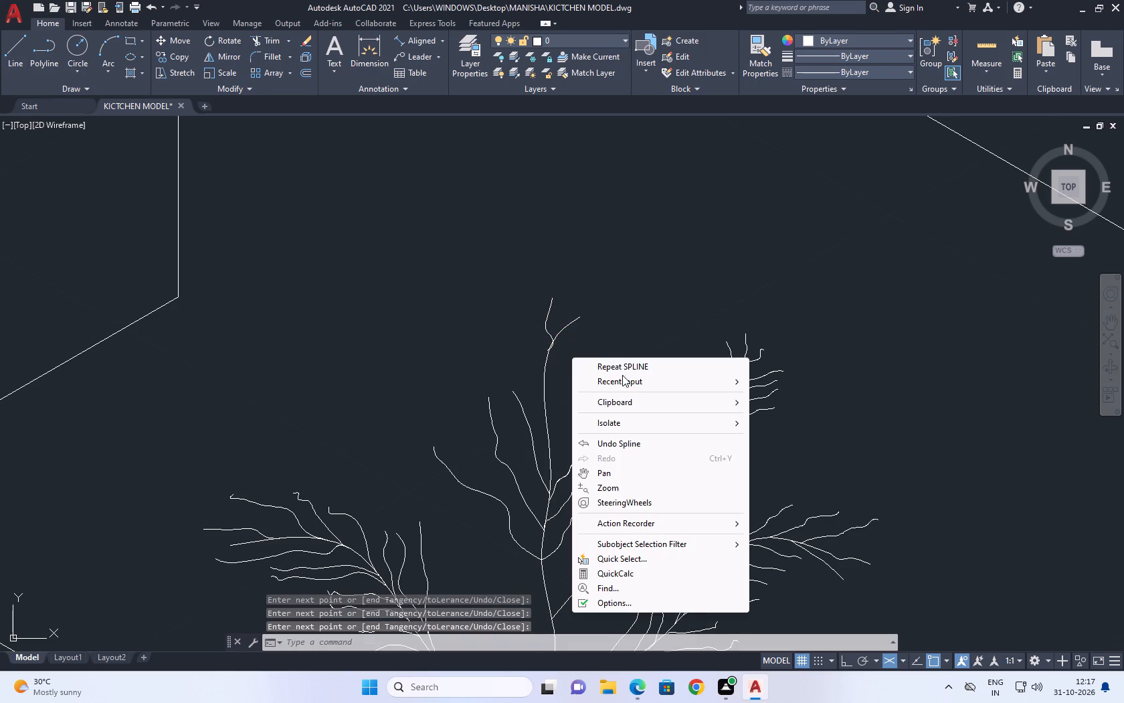
pyautogui.click(633, 364)
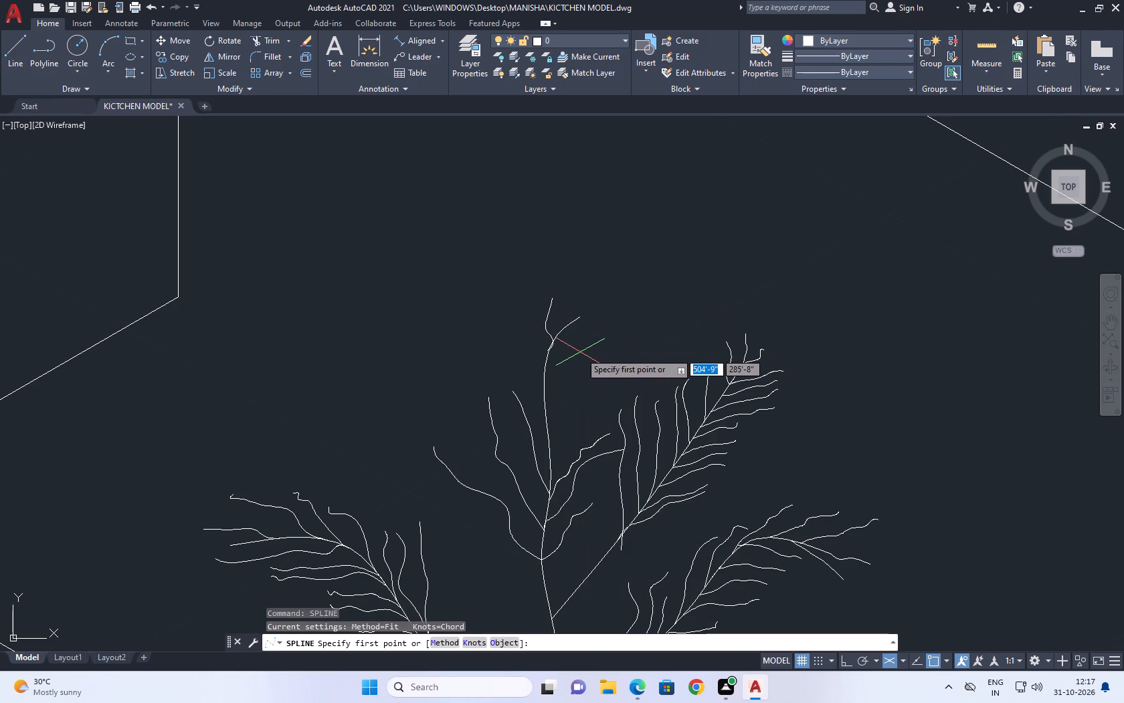
pyautogui.click(580, 352)
pyautogui.scroll(2, 566, 366)
pyautogui.click(567, 369)
pyautogui.click(559, 386)
pyautogui.moveTo(546, 397); pyautogui.dragTo(539, 401)
pyautogui.click(532, 403)
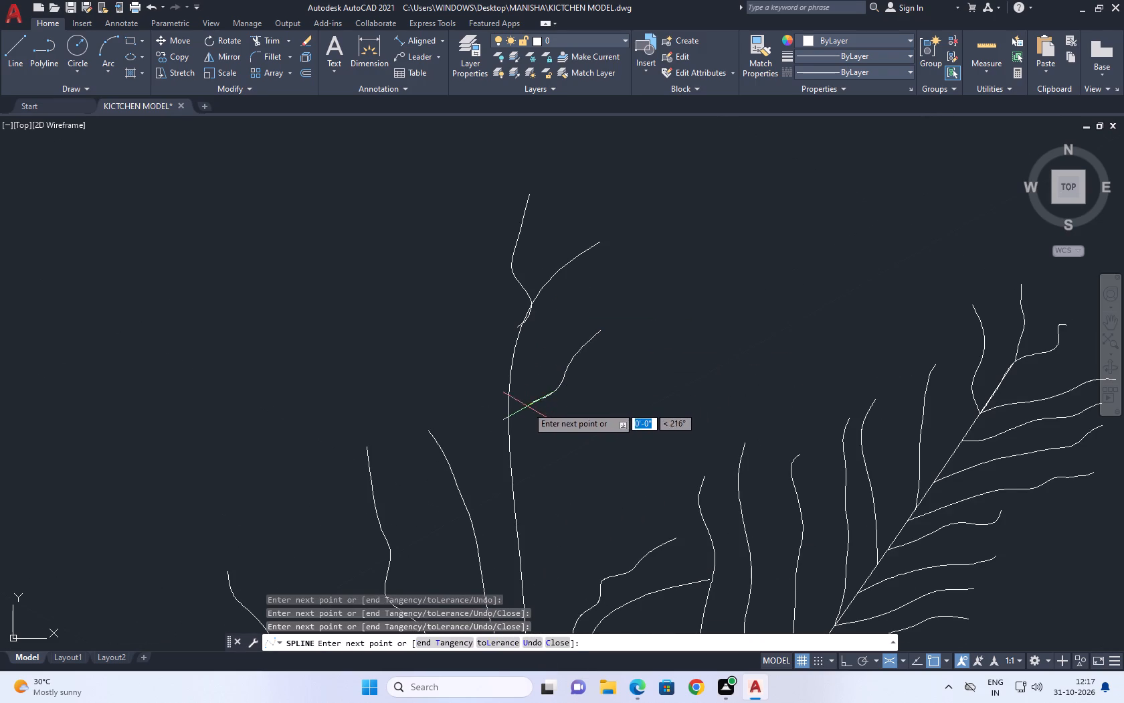
pyautogui.moveTo(522, 410); pyautogui.dragTo(515, 417)
pyautogui.click(512, 419)
pyautogui.click(508, 419)
pyautogui.rightClick(511, 421)
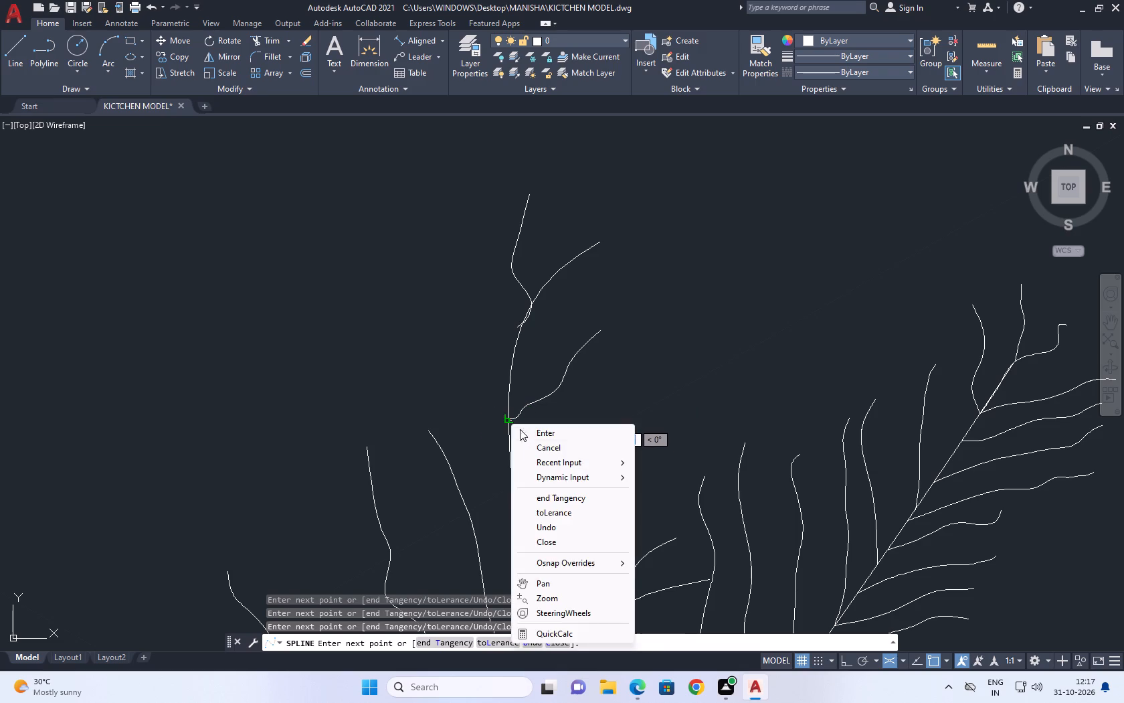
pyautogui.click(537, 433)
# Draw a short wavy fit-point spline twig on the central stem's left side near the tip, ending on the stem.
pyautogui.rightClick(462, 317)
pyautogui.click(497, 329)
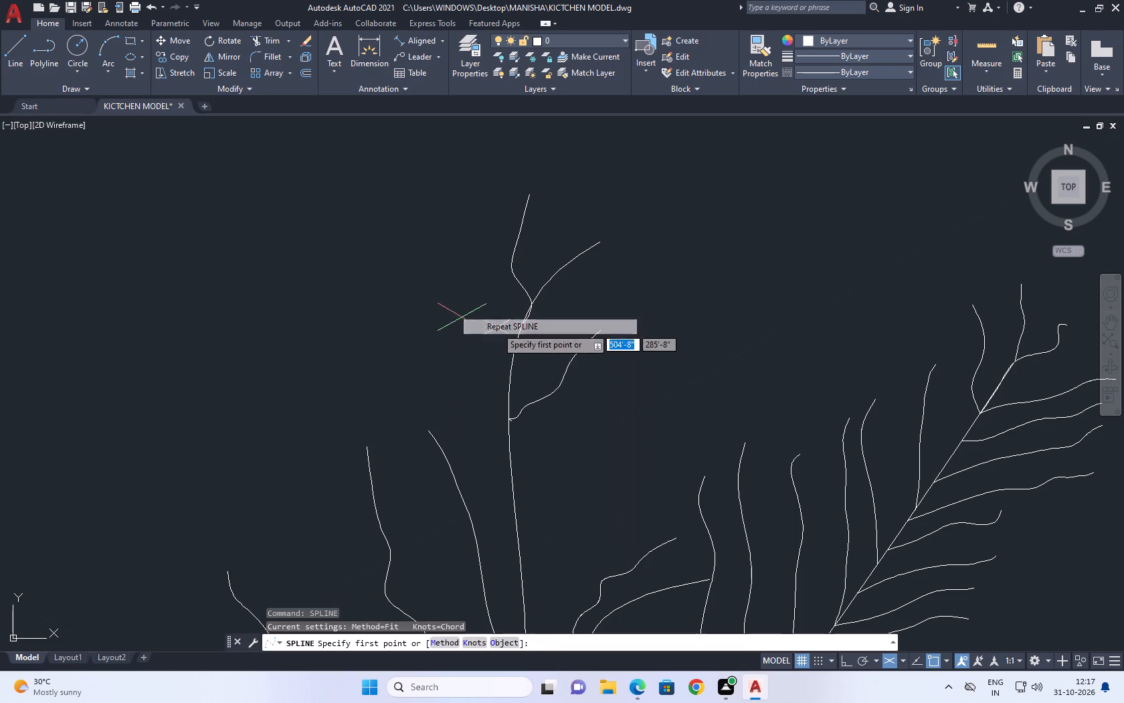
pyautogui.click(479, 302)
pyautogui.click(480, 311)
pyautogui.click(485, 320)
pyautogui.click(488, 334)
pyautogui.click(488, 345)
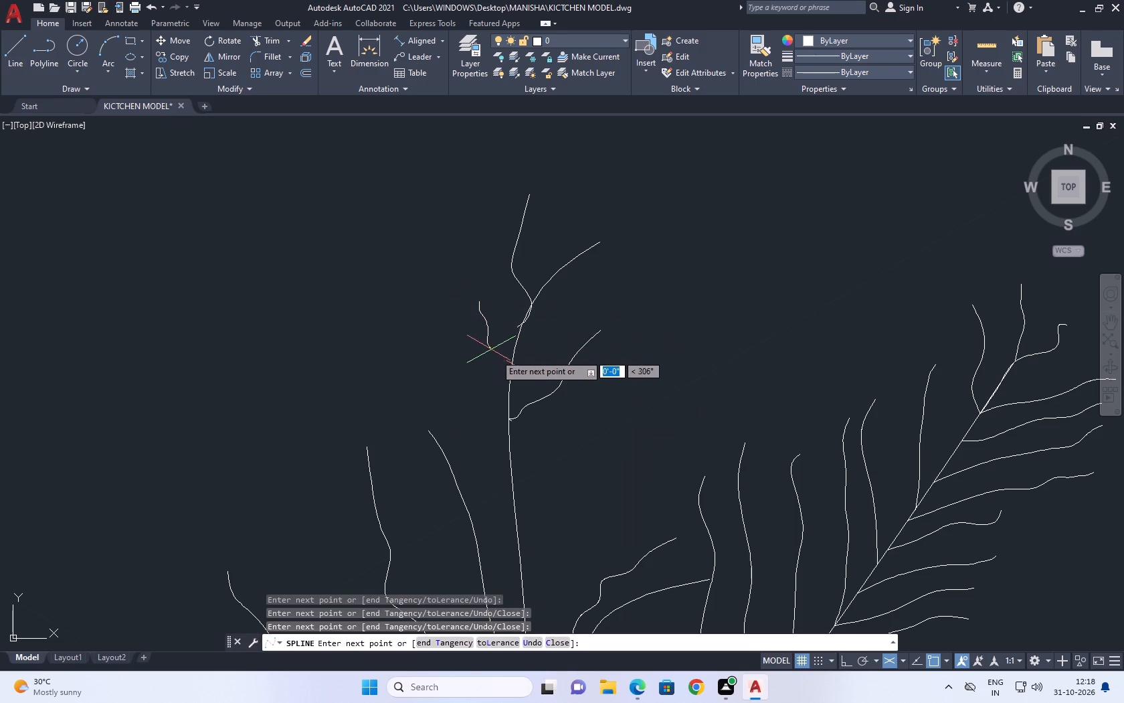
pyautogui.moveTo(501, 360); pyautogui.dragTo(501, 366)
pyautogui.click(503, 379)
pyautogui.click(510, 378)
pyautogui.rightClick(514, 367)
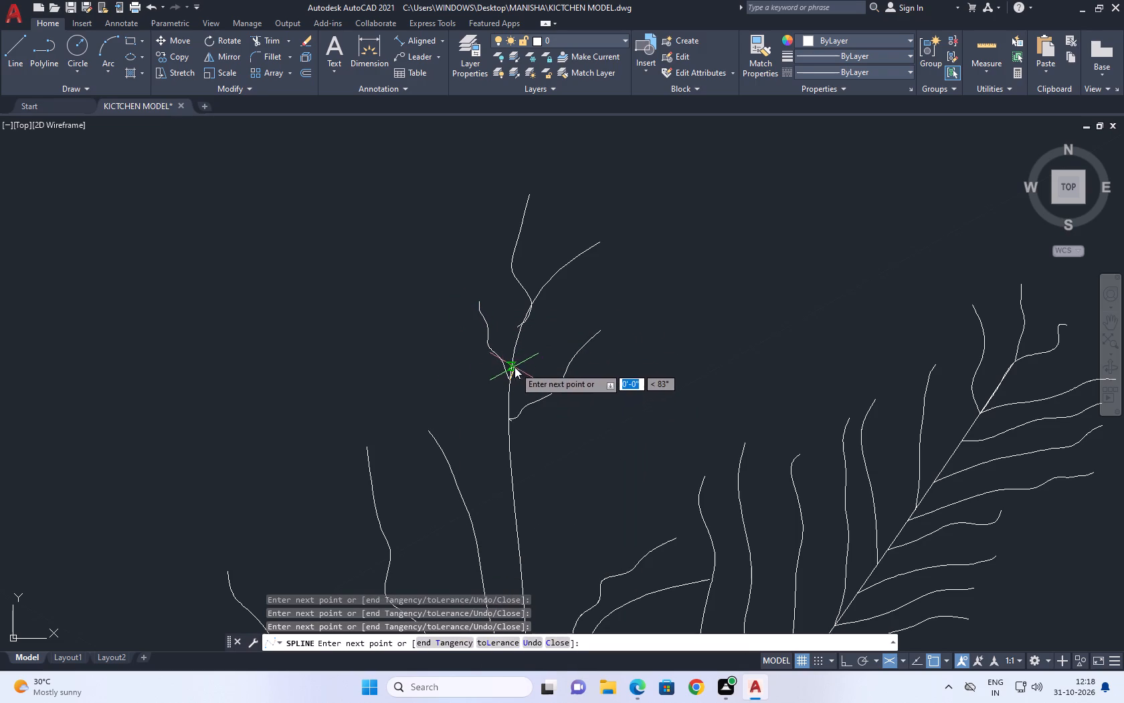
pyautogui.click(548, 382)
# Draw a wavy fit-point spline twig rising to the right from the central stem, between the tip twig and the upper right twig.
pyautogui.rightClick(561, 338)
pyautogui.click(589, 347)
pyautogui.scroll(2, 523, 337)
pyautogui.click(495, 376)
pyautogui.click(542, 362)
pyautogui.click(561, 342)
pyautogui.moveTo(579, 323); pyautogui.dragTo(587, 321)
pyautogui.moveTo(630, 303); pyautogui.dragTo(644, 299)
pyautogui.click(680, 291)
pyautogui.click(707, 280)
pyautogui.click(717, 269)
pyautogui.click(727, 262)
pyautogui.moveTo(739, 253); pyautogui.dragTo(745, 253)
pyautogui.click(747, 253)
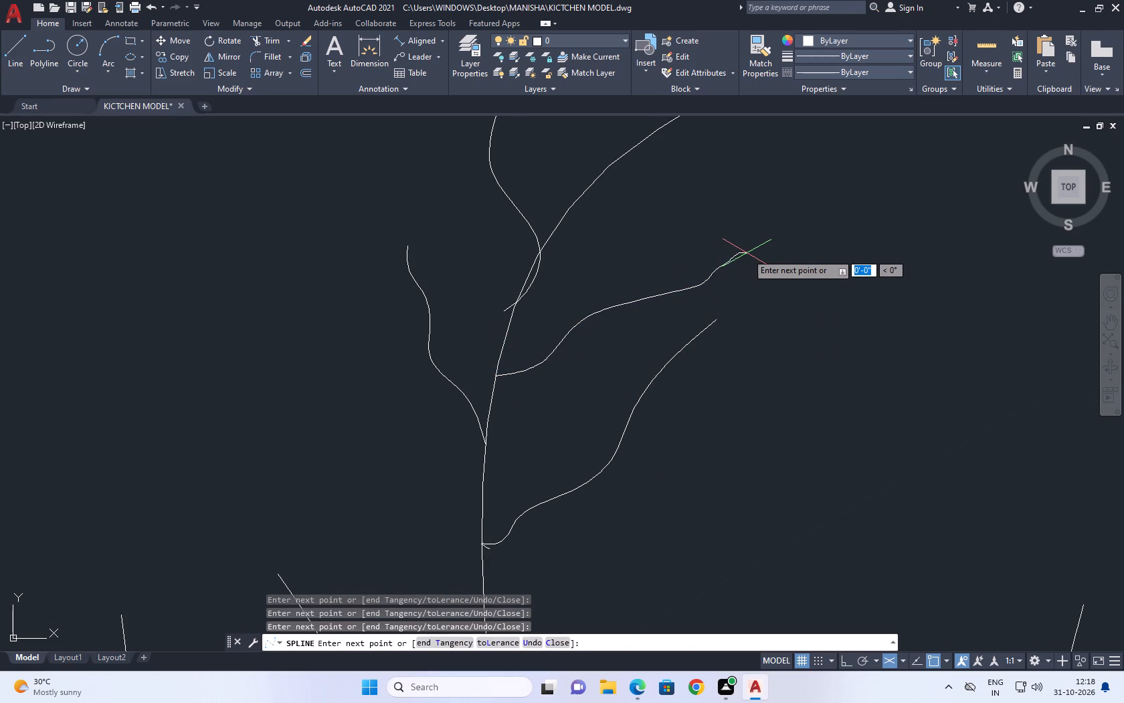
pyautogui.rightClick(749, 251)
pyautogui.click(762, 258)
# Draw a wavy fit-point spline twig in the gap on the central stem's right side, below the two upper right twigs.
pyautogui.scroll(-5, 755, 273)
pyautogui.moveTo(709, 356); pyautogui.dragTo(694, 331, button='middle')
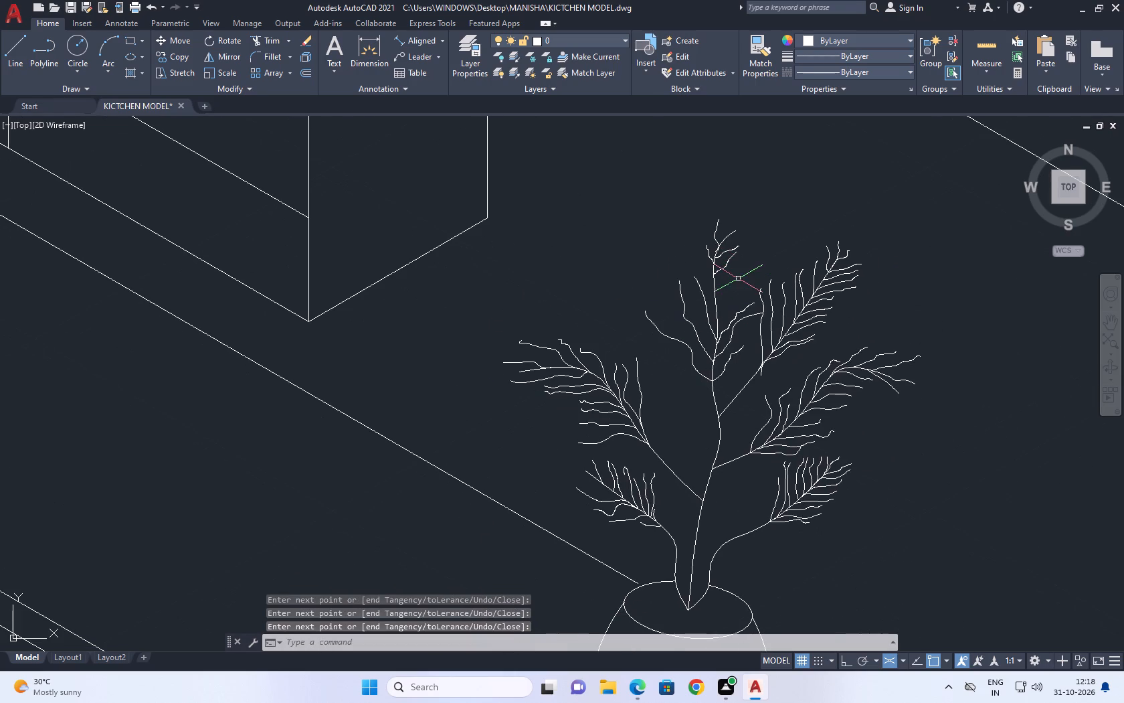
pyautogui.rightClick(741, 285)
pyautogui.click(810, 294)
pyautogui.scroll(4, 729, 273)
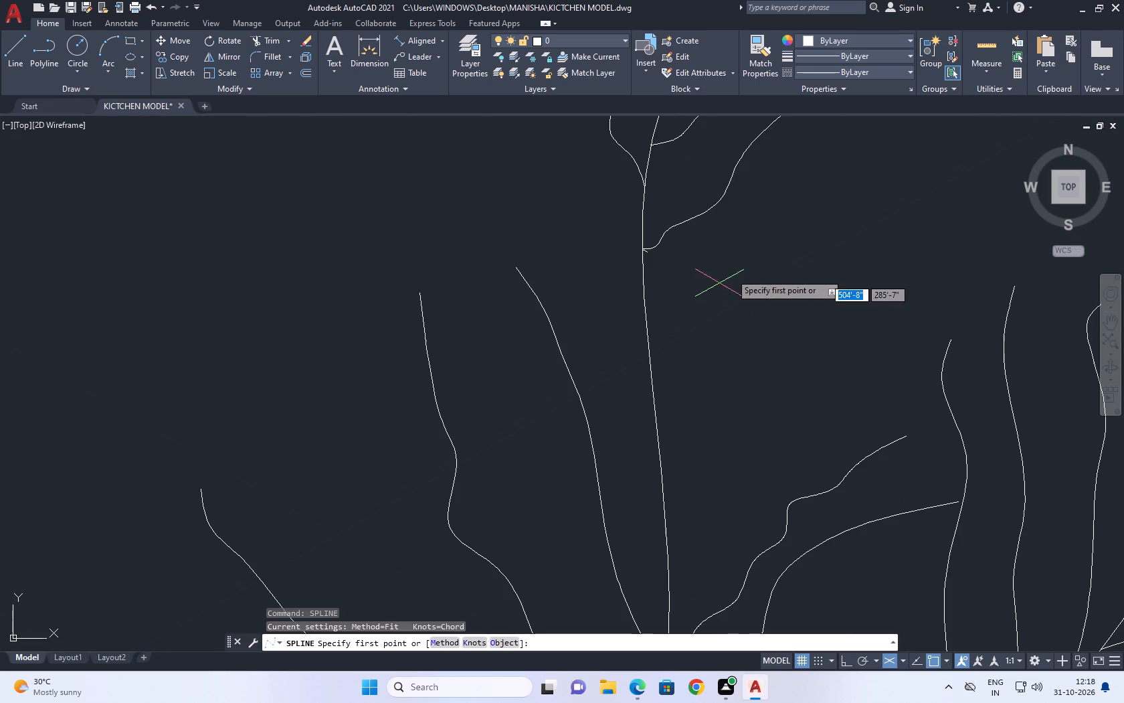
pyautogui.click(737, 267)
pyautogui.moveTo(720, 309); pyautogui.dragTo(715, 324)
pyautogui.moveTo(706, 343); pyautogui.dragTo(701, 357)
pyautogui.click(696, 365)
pyautogui.click(686, 376)
pyautogui.moveTo(676, 395); pyautogui.dragTo(669, 408)
pyautogui.click(666, 419)
pyautogui.moveTo(655, 431); pyautogui.dragTo(654, 435)
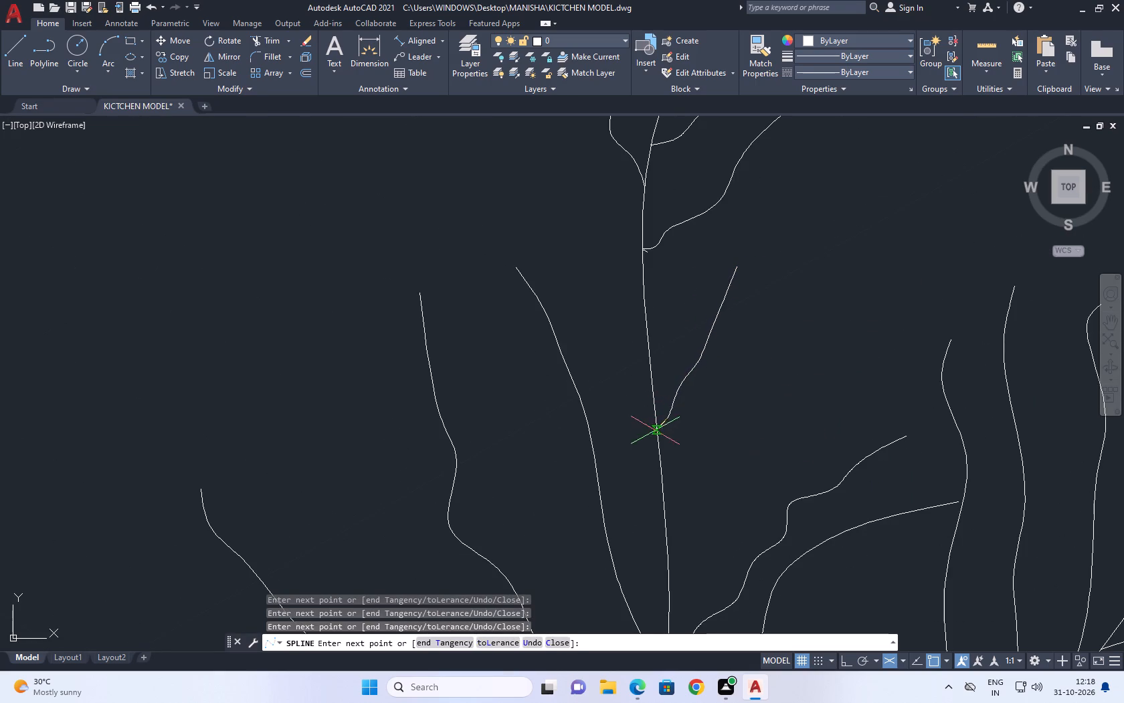
pyautogui.moveTo(654, 435); pyautogui.dragTo(653, 438)
pyautogui.click(656, 446)
pyautogui.rightClick(672, 400)
pyautogui.click(713, 410)
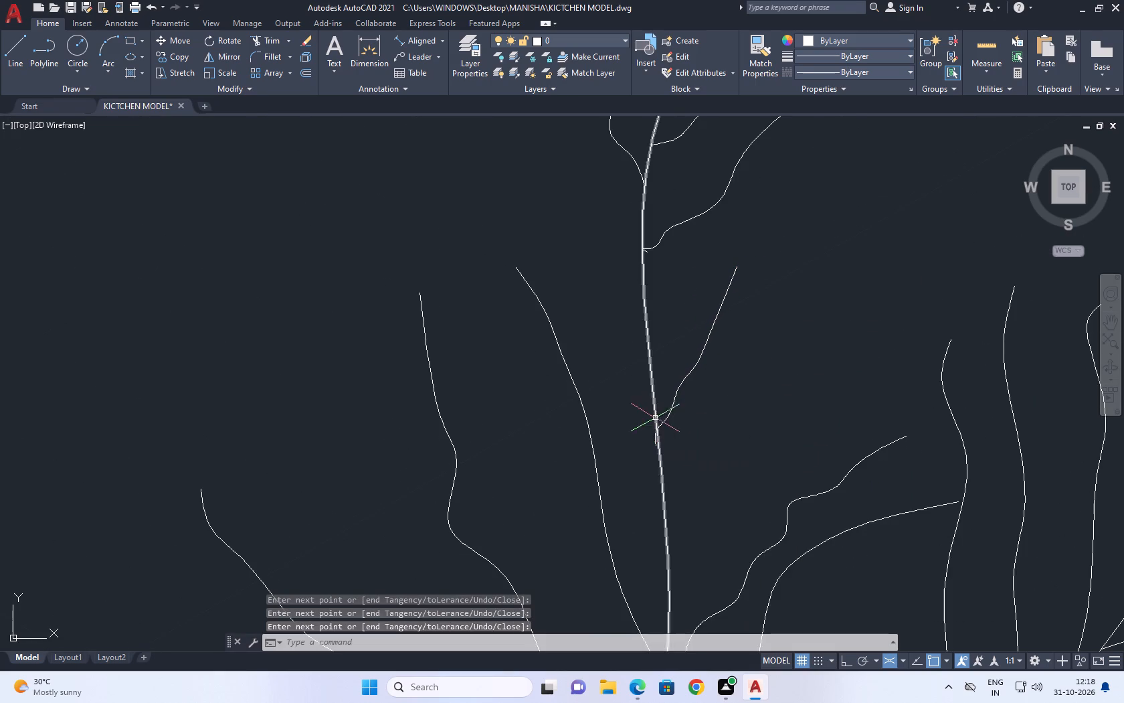
# Stretch the new right twig's lower endpoint up onto the point where the twig meets the central stem.
pyautogui.scroll(3, 655, 418)
pyautogui.click(649, 497)
pyautogui.click(651, 530)
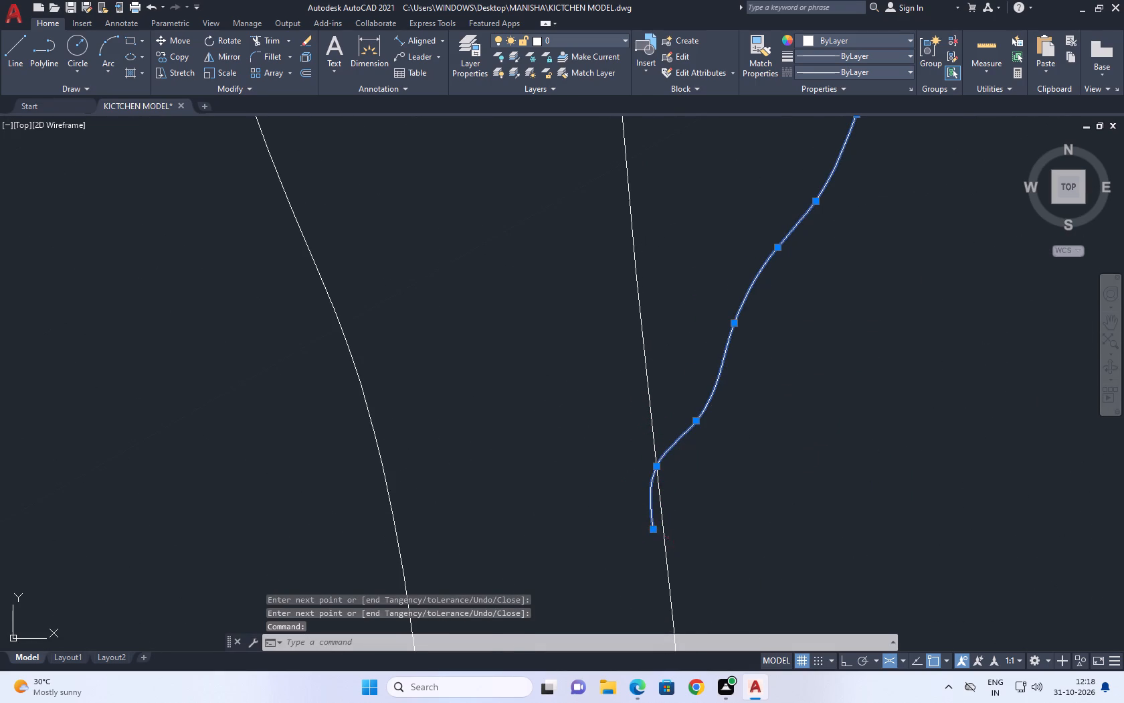
pyautogui.click(652, 461)
# Stretch the tip twig's last two fit points up to its crossing with the central stem.
pyautogui.scroll(-9, 696, 477)
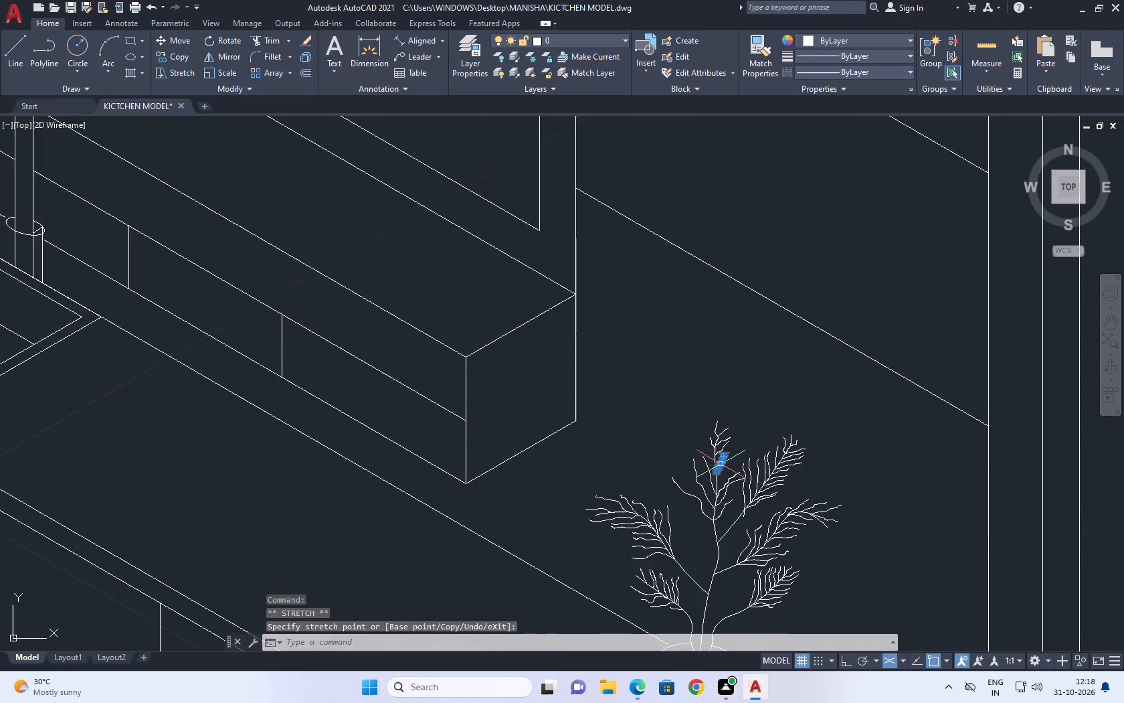
pyautogui.scroll(3, 720, 464)
pyautogui.scroll(4, 696, 365)
pyautogui.click(705, 443)
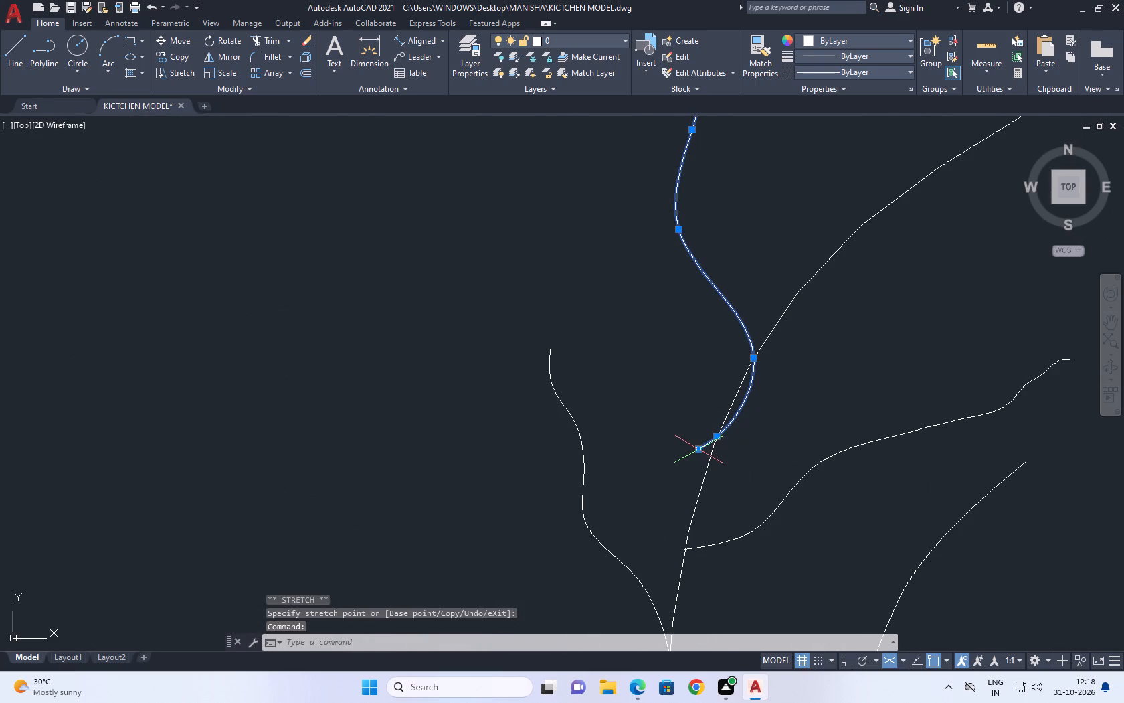
pyautogui.click(699, 451)
pyautogui.click(756, 360)
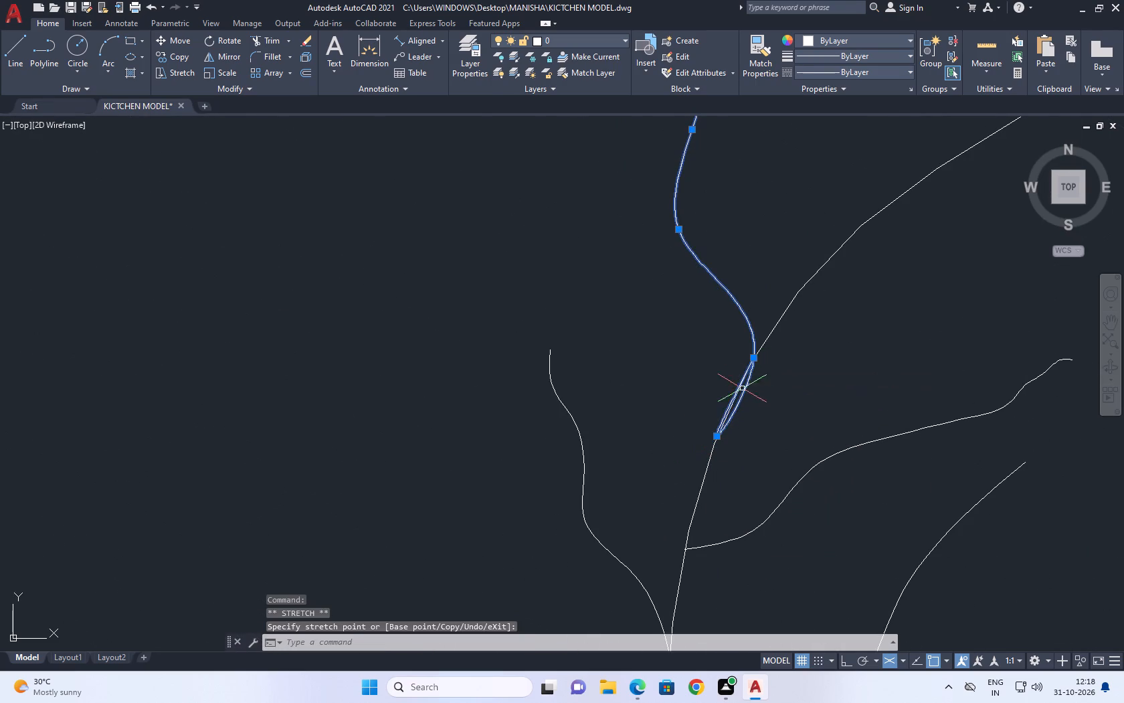
pyautogui.scroll(2, 711, 437)
pyautogui.click(724, 439)
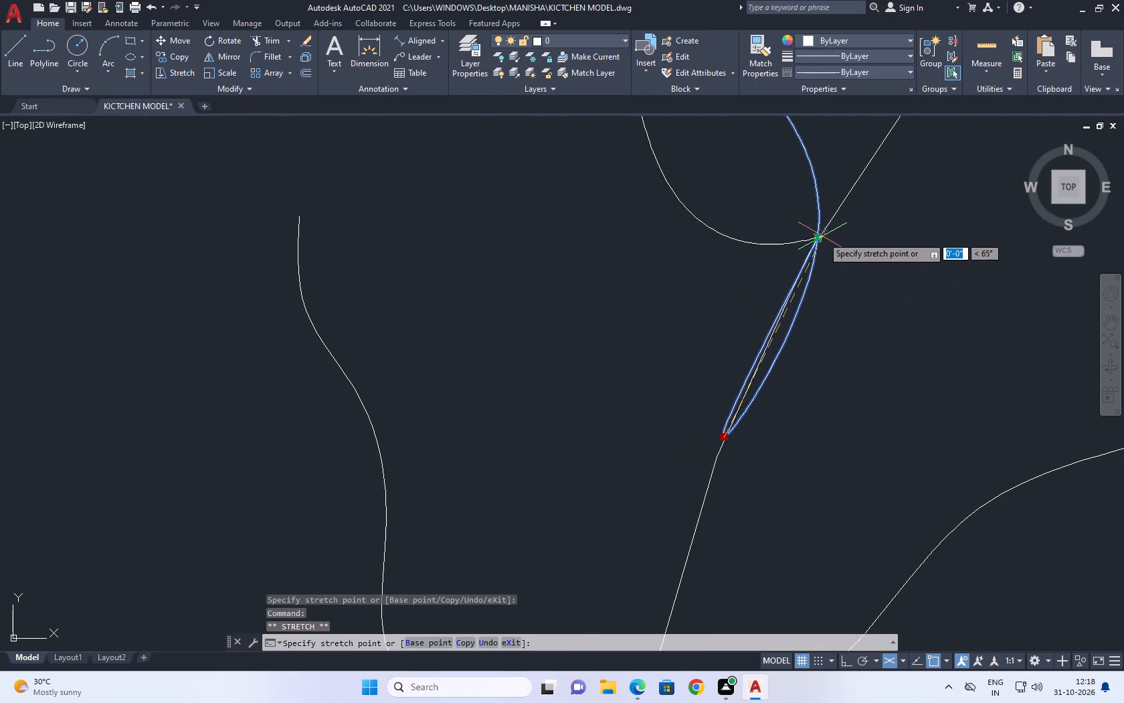
pyautogui.click(814, 240)
# Draw a long wavy fit-point spline twig rising to the right from the central stem, just above the last right twig's start.
pyautogui.scroll(-5, 766, 312)
pyautogui.moveTo(771, 280); pyautogui.dragTo(715, 320, button='middle')
pyautogui.scroll(-1, 711, 320)
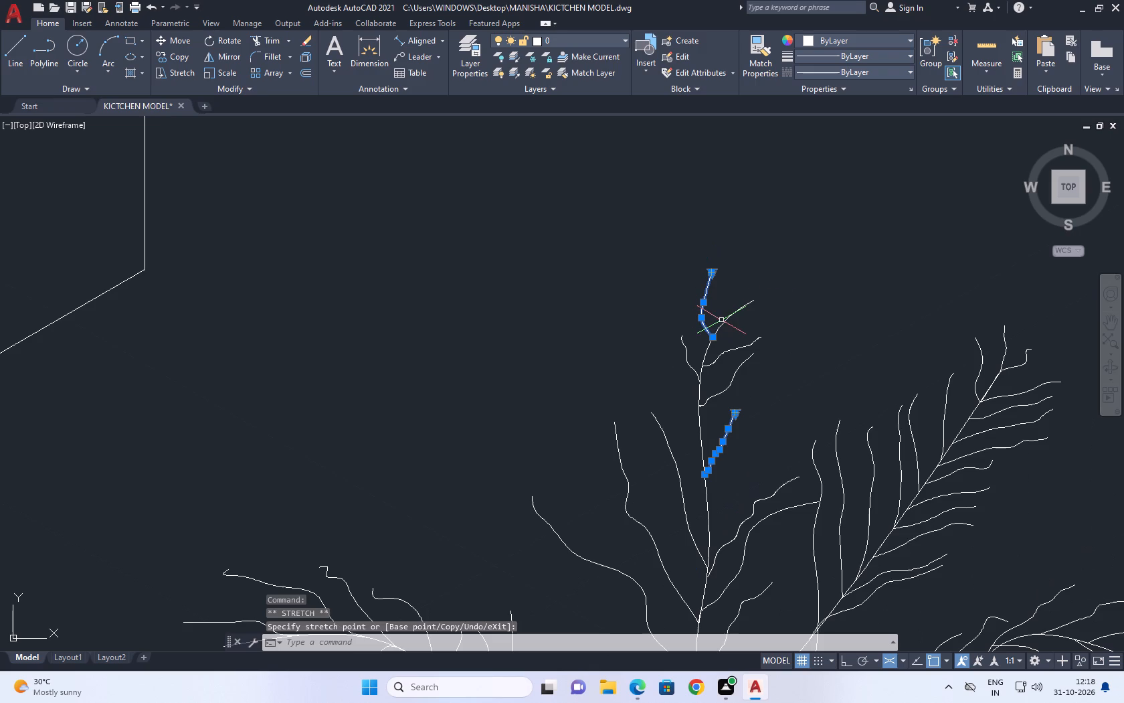
pyautogui.rightClick(772, 298)
pyautogui.click(813, 307)
pyautogui.scroll(2, 694, 412)
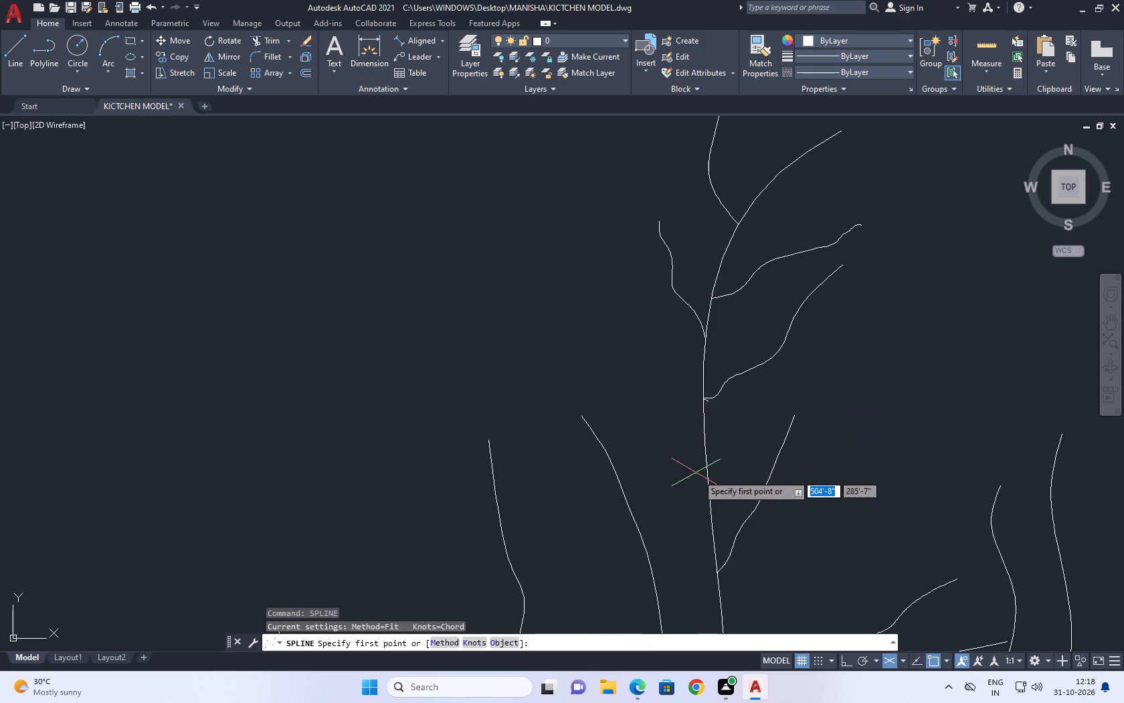
pyautogui.click(707, 490)
pyautogui.click(718, 473)
pyautogui.click(745, 449)
pyautogui.click(753, 441)
pyautogui.moveTo(763, 422); pyautogui.dragTo(778, 407)
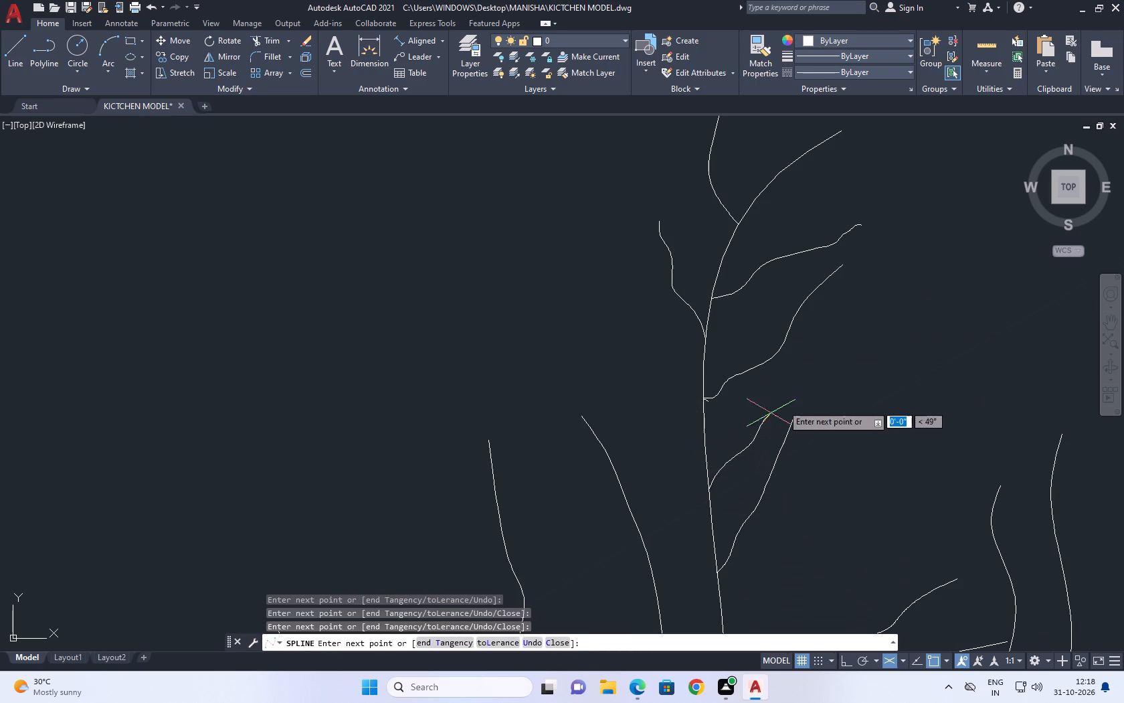
pyautogui.moveTo(796, 386); pyautogui.dragTo(807, 382)
pyautogui.moveTo(828, 369); pyautogui.dragTo(838, 364)
pyautogui.moveTo(853, 356); pyautogui.dragTo(867, 347)
pyautogui.click(883, 335)
pyautogui.click(888, 319)
pyautogui.click(892, 297)
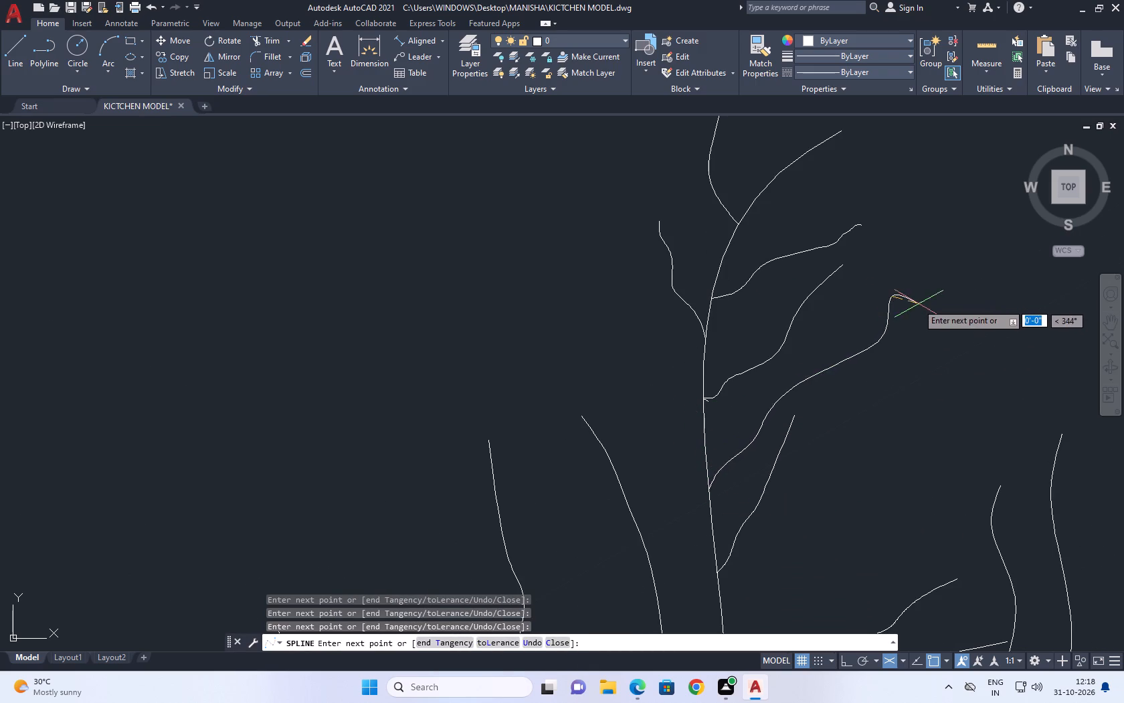
pyautogui.click(906, 286)
pyautogui.rightClick(905, 287)
pyautogui.click(943, 298)
# Draw a curved fit-point spline twig rising to the right from the central stem, just above the topmost long left twig's start.
pyautogui.moveTo(833, 358); pyautogui.dragTo(602, 349, button='middle')
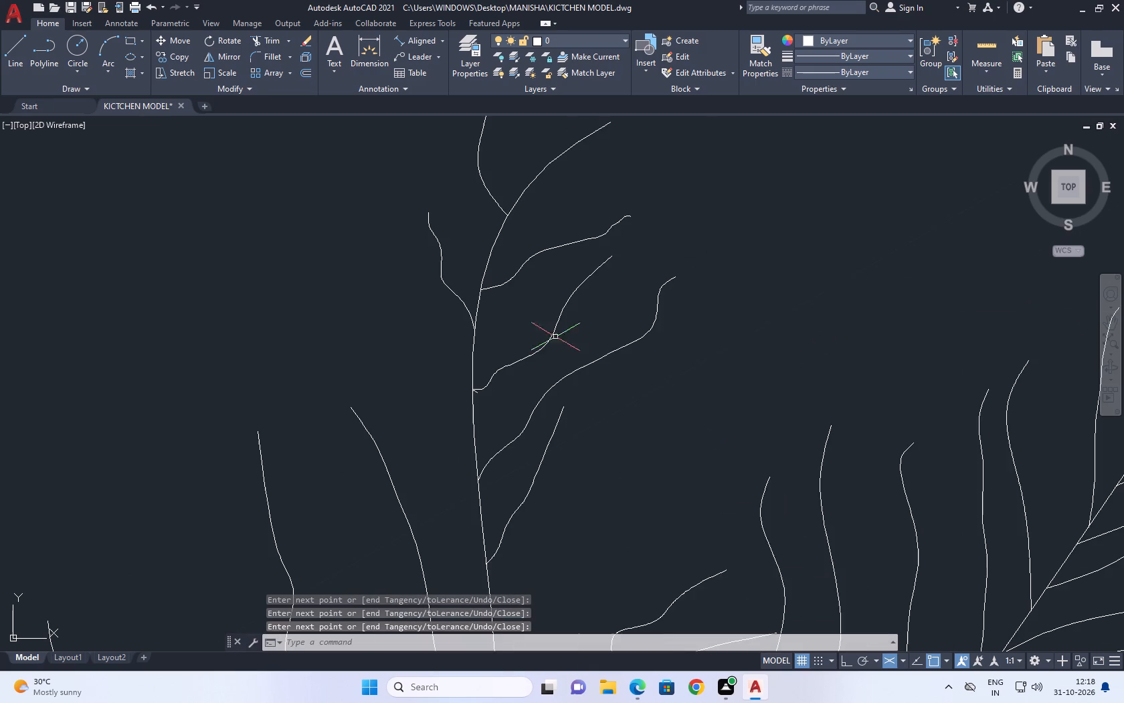
pyautogui.rightClick(696, 349)
pyautogui.click(787, 365)
pyautogui.moveTo(684, 423); pyautogui.dragTo(669, 245, button='middle')
pyautogui.scroll(-1, 538, 434)
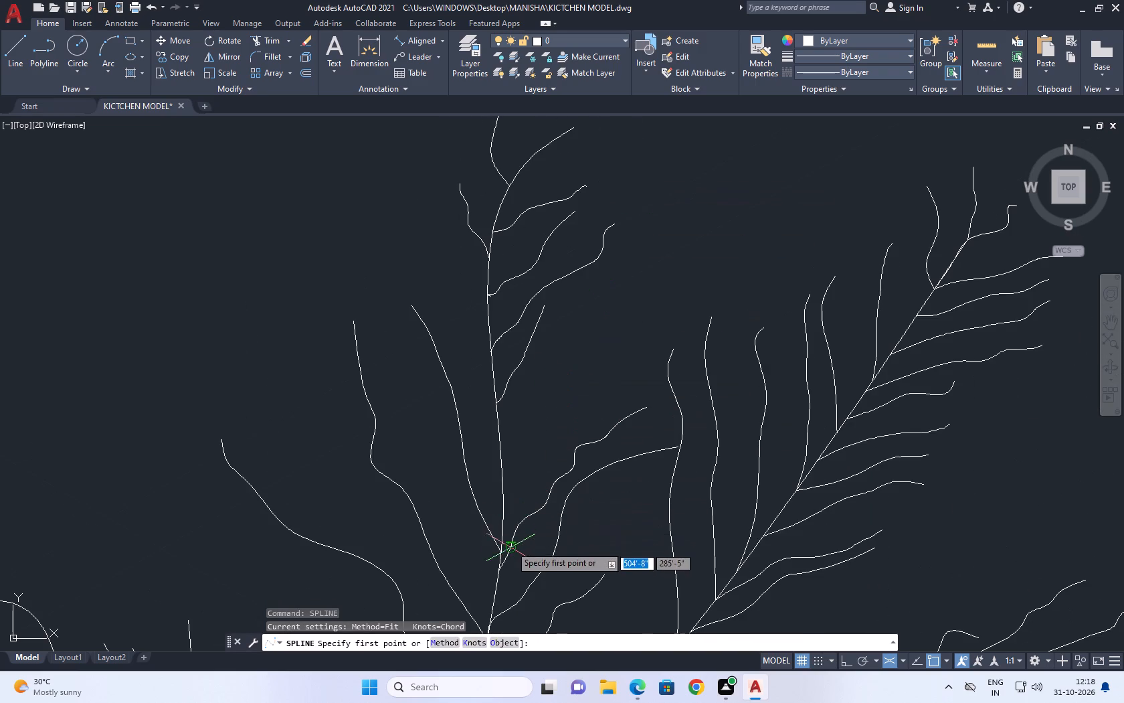
pyautogui.click(505, 510)
pyautogui.click(541, 434)
pyautogui.click(618, 369)
pyautogui.click(620, 351)
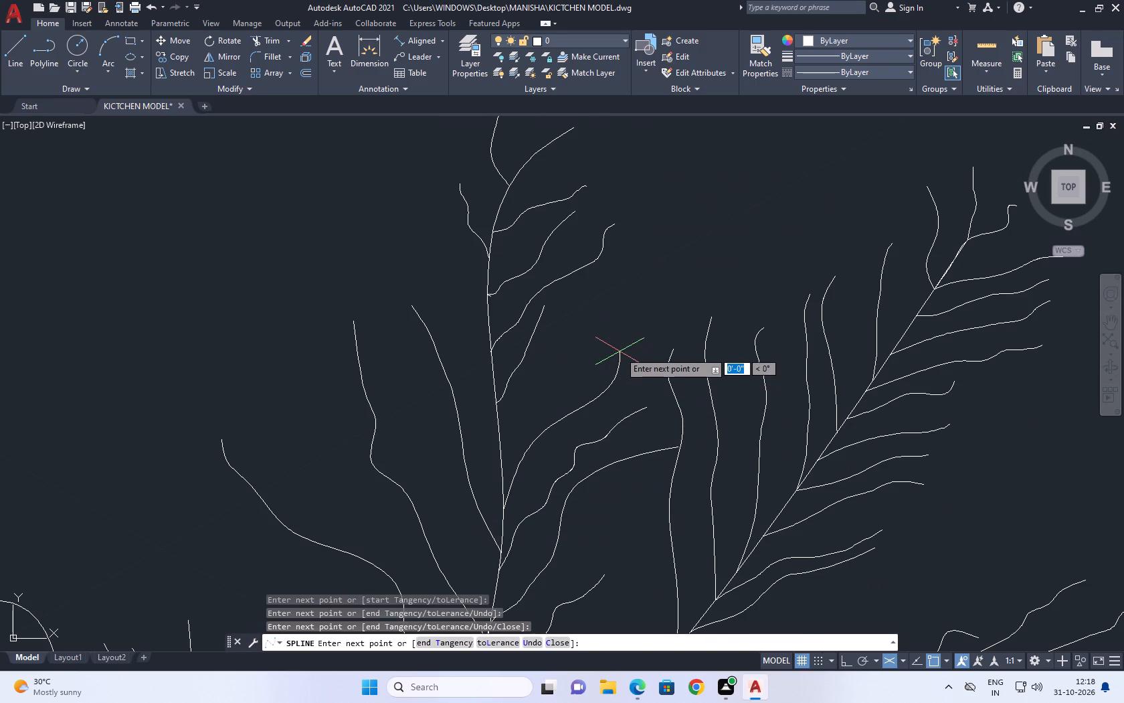
pyautogui.rightClick(622, 347)
pyautogui.click(646, 354)
# Draw another curved fit-point spline twig rising to the right from the central stem, parallel to and above the previous one.
pyautogui.rightClick(610, 342)
pyautogui.click(640, 352)
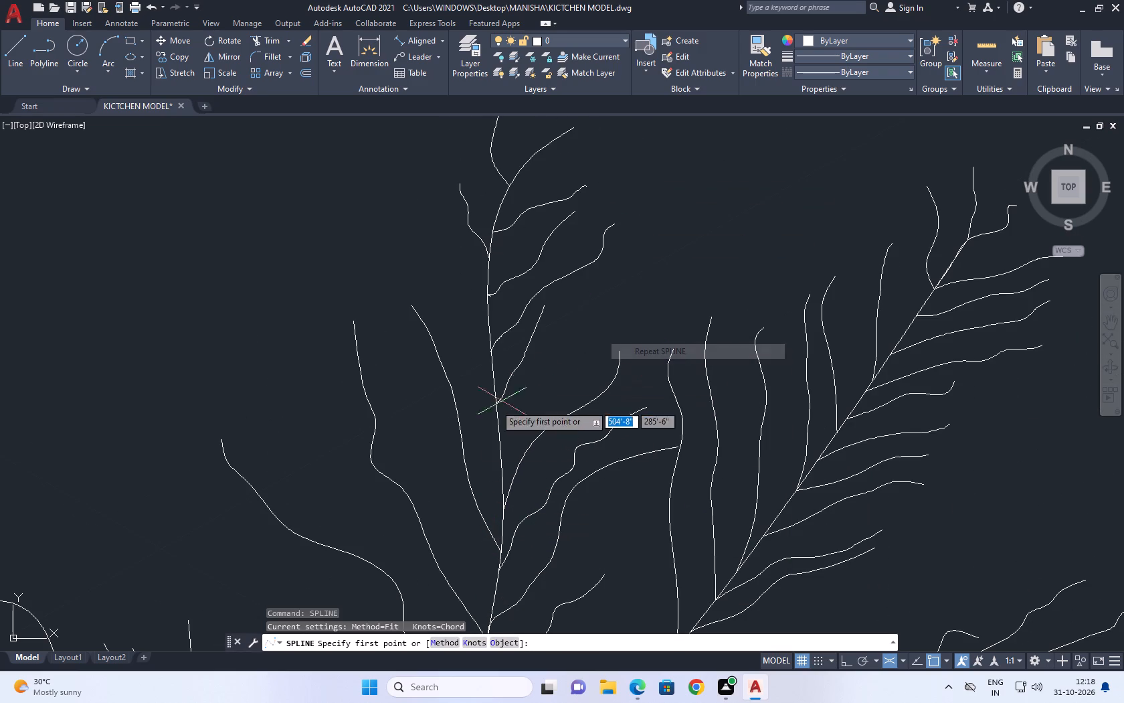
pyautogui.click(501, 436)
pyautogui.moveTo(532, 395); pyautogui.dragTo(551, 394)
pyautogui.click(605, 348)
pyautogui.moveTo(617, 321); pyautogui.dragTo(617, 309)
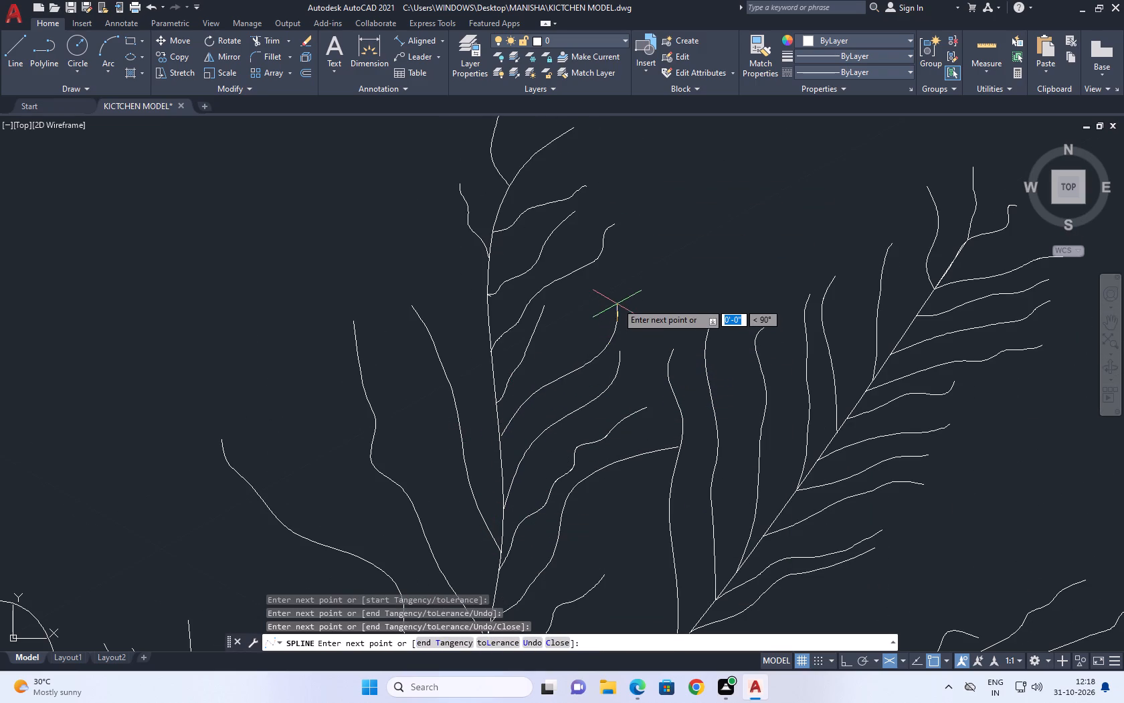
pyautogui.click(617, 299)
pyautogui.rightClick(618, 295)
pyautogui.click(644, 300)
# Draw a wavy fit-point spline twig rising to the left from the central stem, starting where the last right twig begins.
pyautogui.moveTo(613, 288); pyautogui.dragTo(627, 340, button='middle')
pyautogui.rightClick(632, 327)
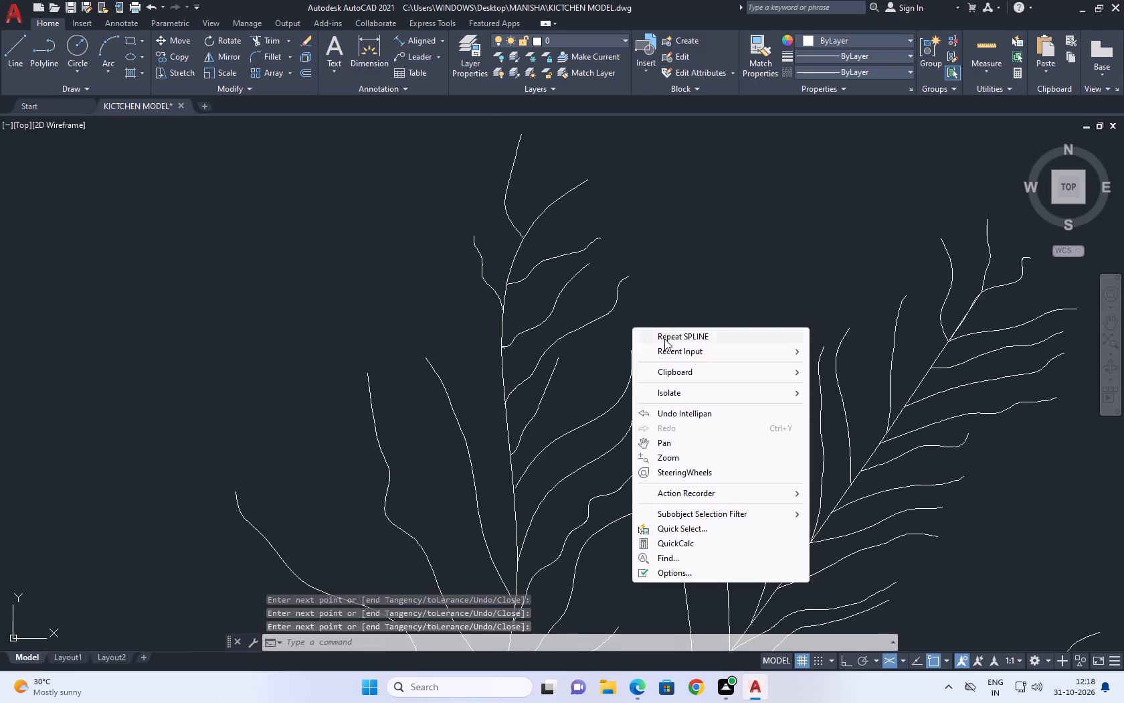
pyautogui.click(665, 339)
pyautogui.click(521, 493)
pyautogui.moveTo(495, 431); pyautogui.dragTo(492, 416)
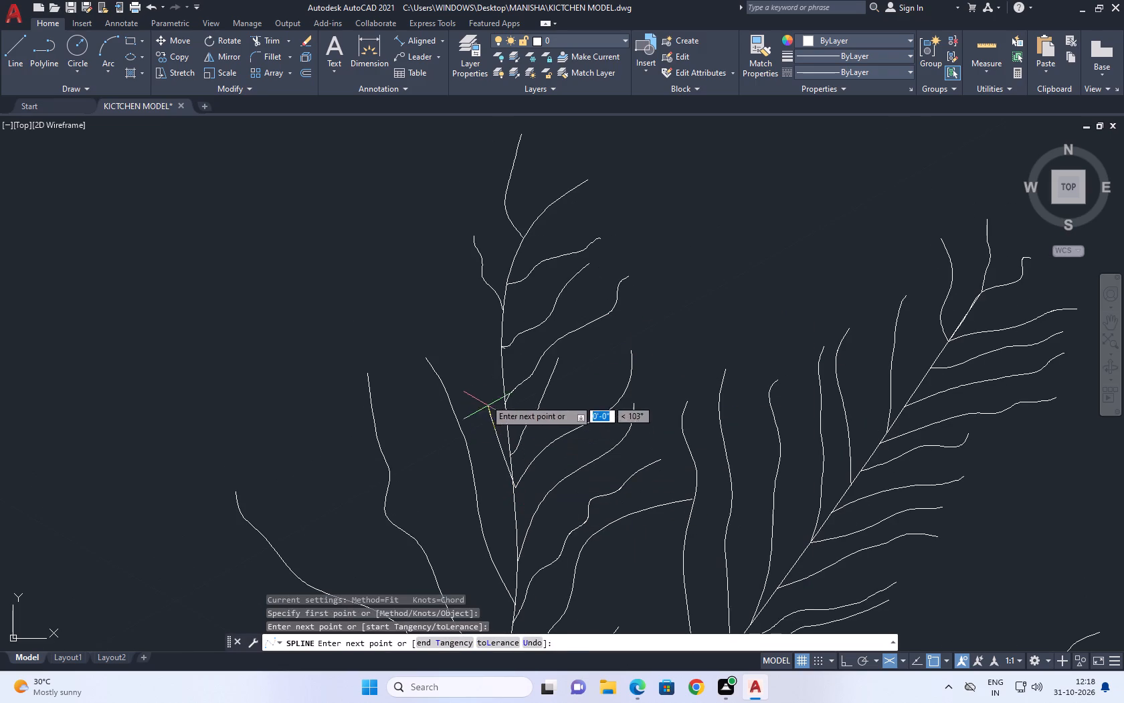
pyautogui.moveTo(483, 396); pyautogui.dragTo(481, 388)
pyautogui.click(474, 368)
pyautogui.moveTo(468, 353); pyautogui.dragTo(465, 347)
pyautogui.click(455, 334)
pyautogui.click(451, 328)
pyautogui.click(442, 320)
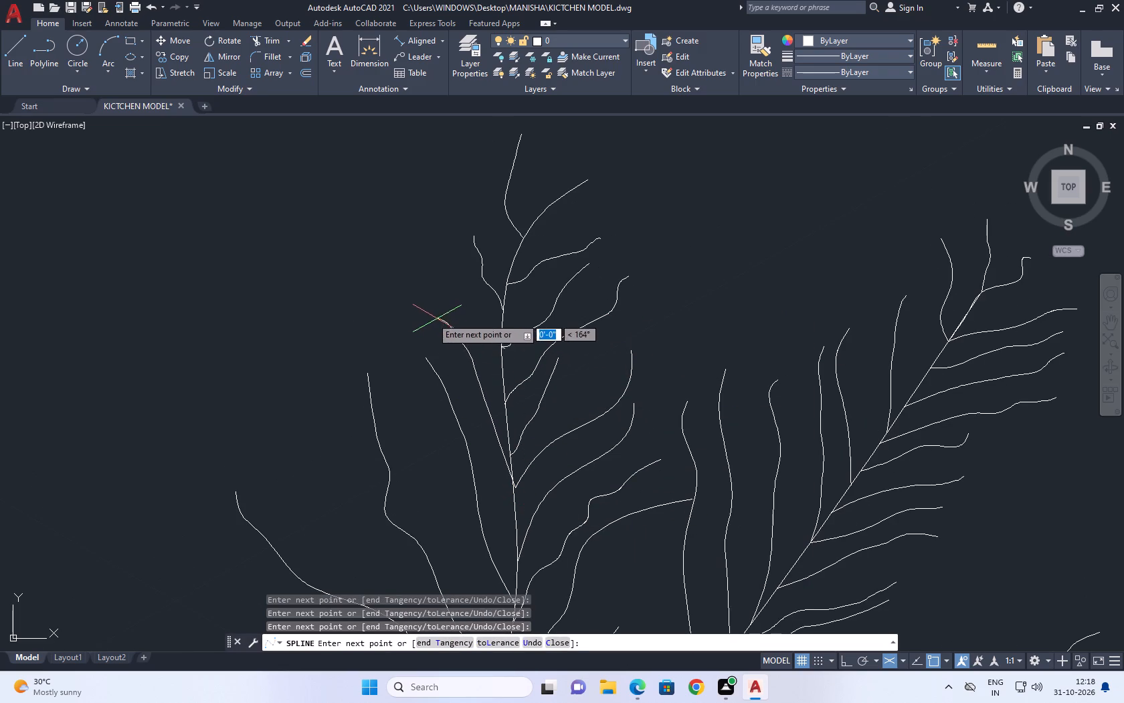
pyautogui.click(424, 311)
pyautogui.rightClick(424, 311)
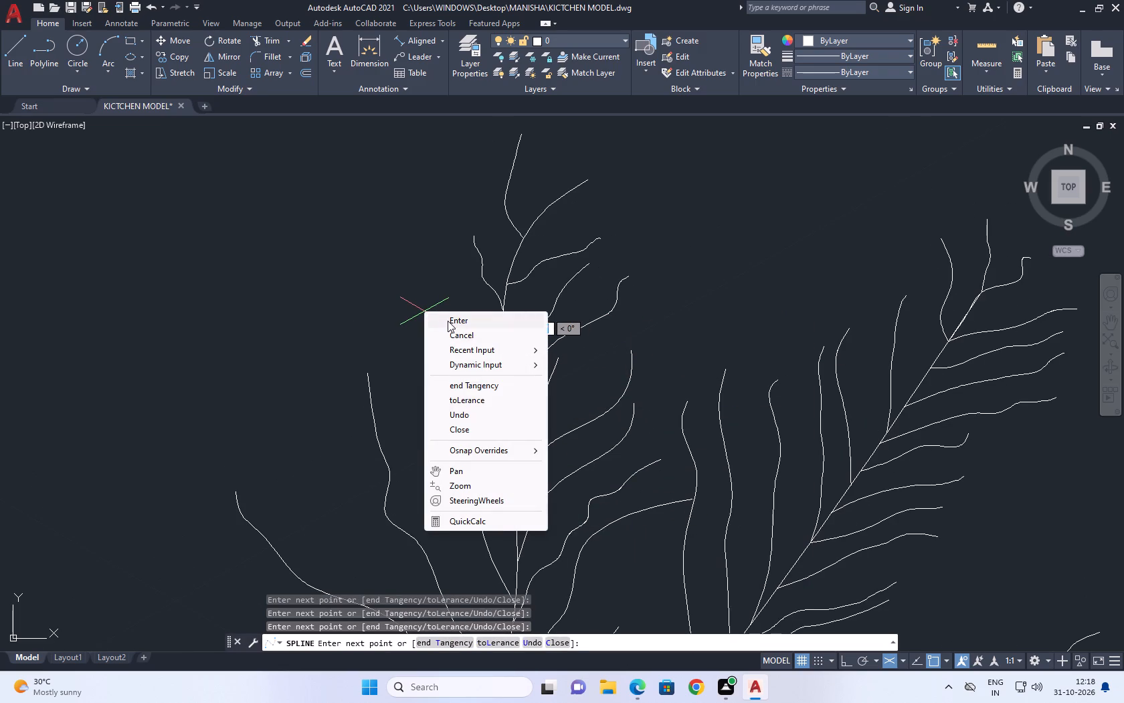
pyautogui.click(448, 316)
# Draw a long wavy fit-point spline twig rising to the left from the central stem, starting between the two upper long right twigs.
pyautogui.moveTo(464, 291); pyautogui.dragTo(499, 392, button='middle')
pyautogui.rightClick(466, 294)
pyautogui.click(507, 307)
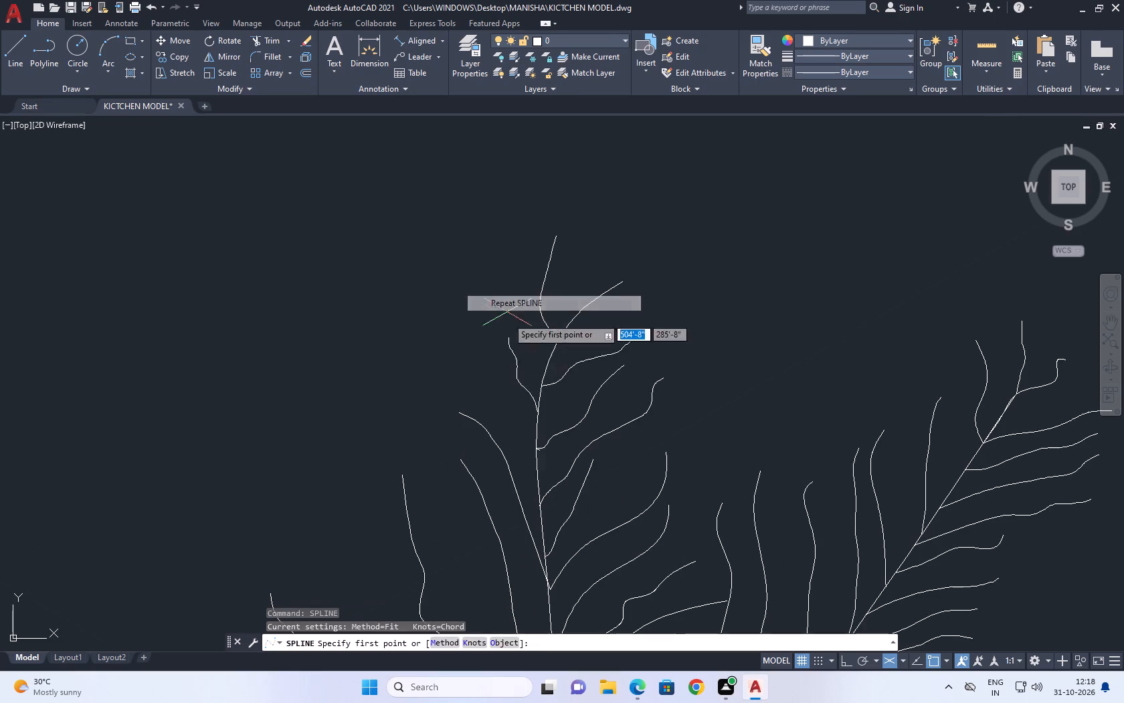
pyautogui.scroll(2, 523, 473)
pyautogui.click(553, 519)
pyautogui.click(506, 402)
pyautogui.moveTo(482, 345); pyautogui.dragTo(474, 331)
pyautogui.click(444, 294)
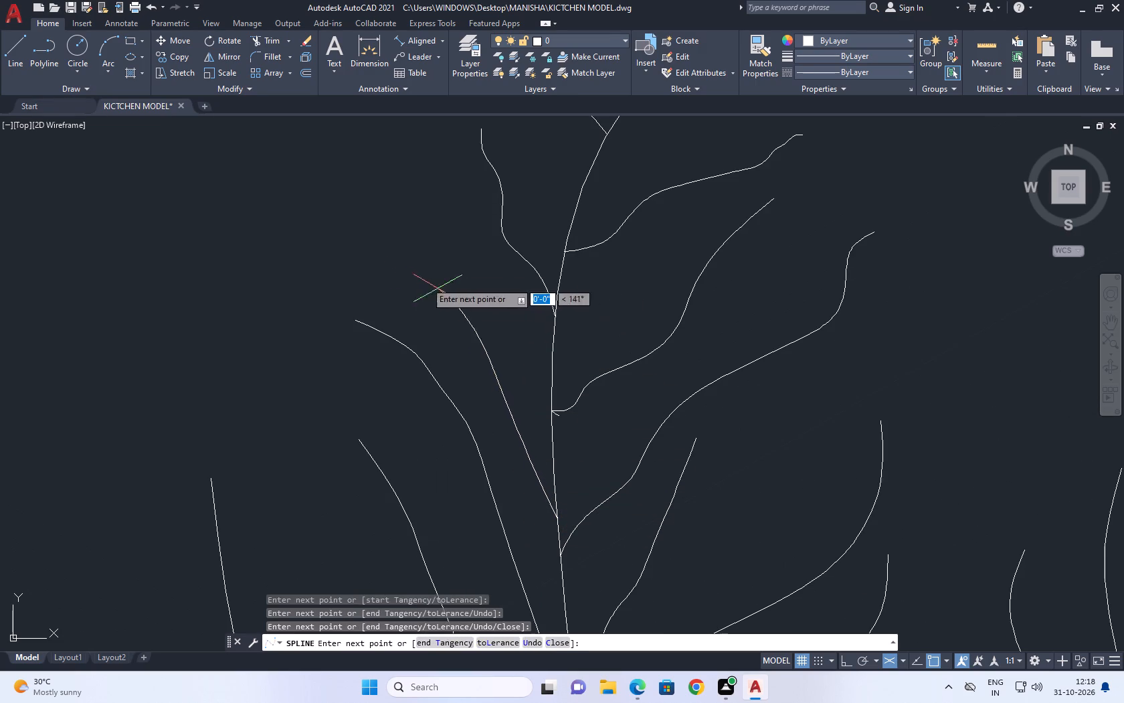
pyautogui.moveTo(404, 270); pyautogui.dragTo(395, 261)
pyautogui.click(363, 198)
pyautogui.moveTo(365, 189); pyautogui.dragTo(375, 356, button='middle')
pyautogui.scroll(-1, 381, 353)
pyautogui.click(396, 287)
pyautogui.rightClick(373, 267)
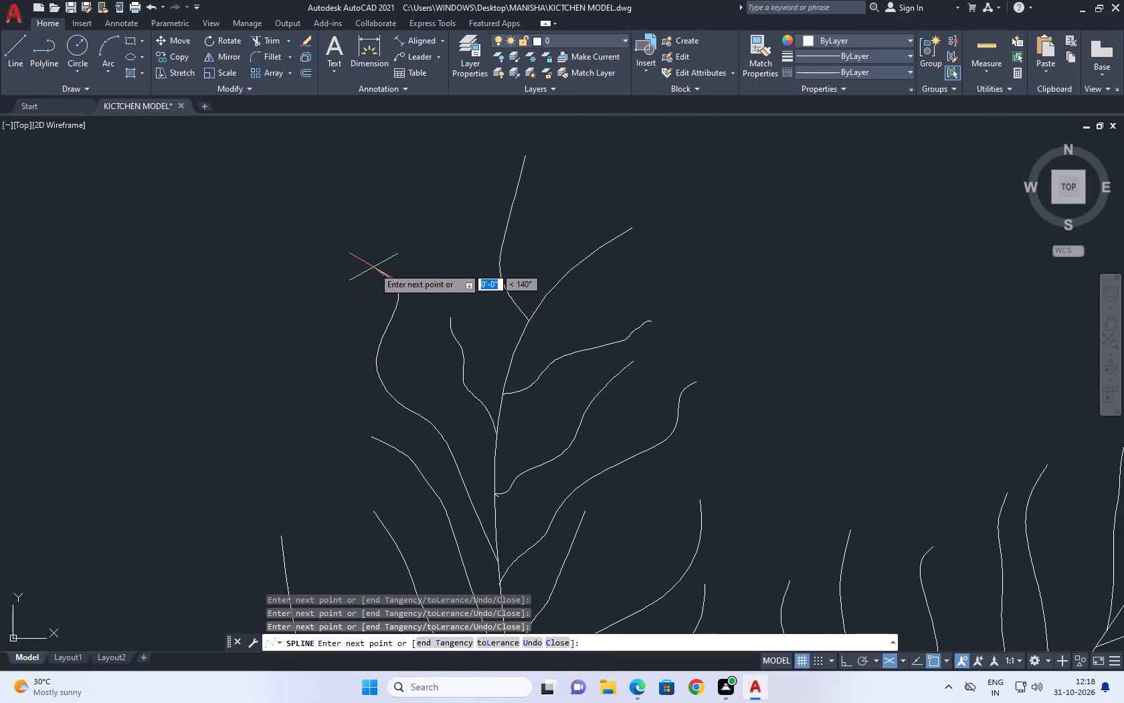
pyautogui.click(415, 275)
# Draw a wavy fit-point spline twig rising to the left from the central stem, starting just above the topmost wavy right twig's start.
pyautogui.rightClick(422, 293)
pyautogui.click(478, 299)
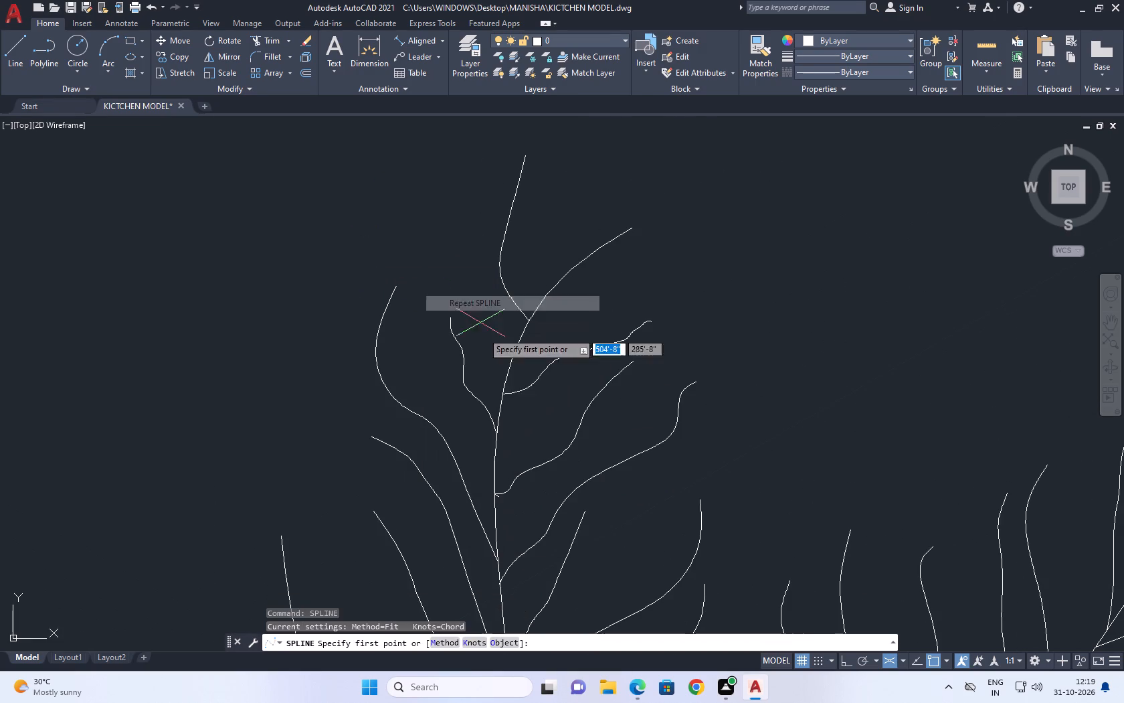
pyautogui.scroll(1, 507, 386)
pyautogui.click(507, 386)
pyautogui.click(484, 316)
pyautogui.moveTo(478, 275); pyautogui.dragTo(470, 261)
pyautogui.click(448, 233)
pyautogui.moveTo(447, 228); pyautogui.dragTo(466, 345, button='middle')
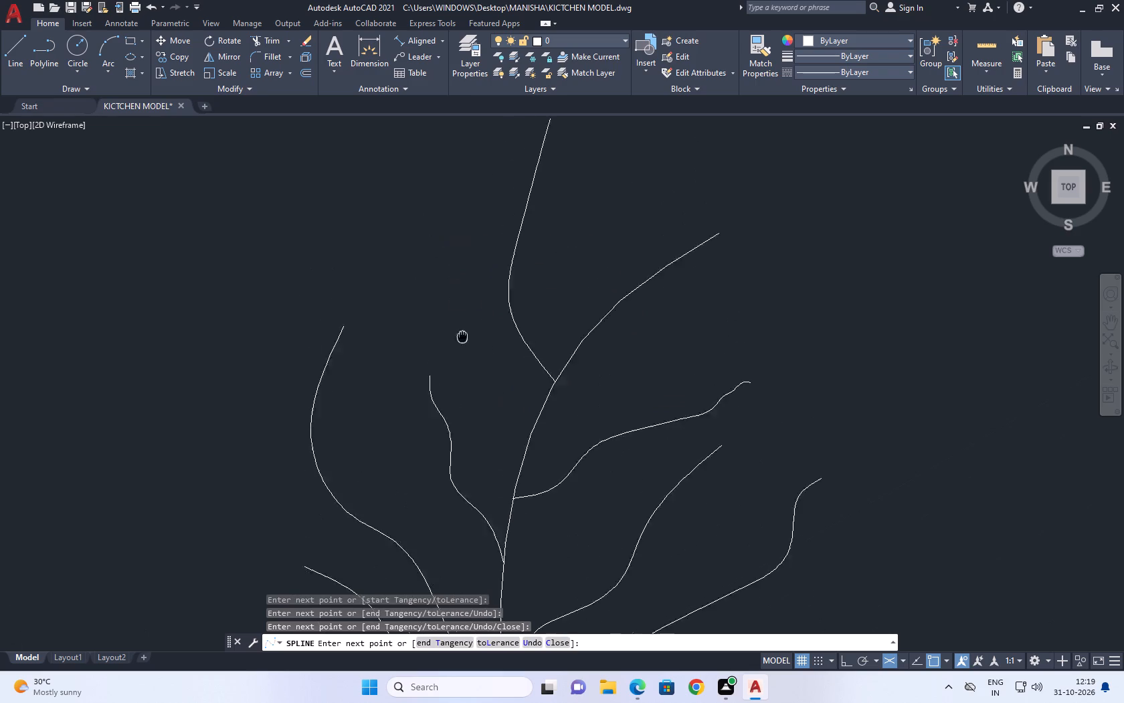
pyautogui.moveTo(447, 275); pyautogui.dragTo(447, 268)
pyautogui.moveTo(444, 245); pyautogui.dragTo(440, 236)
pyautogui.click(438, 228)
pyautogui.moveTo(440, 228); pyautogui.dragTo(446, 230, button='right')
pyautogui.click(475, 239)
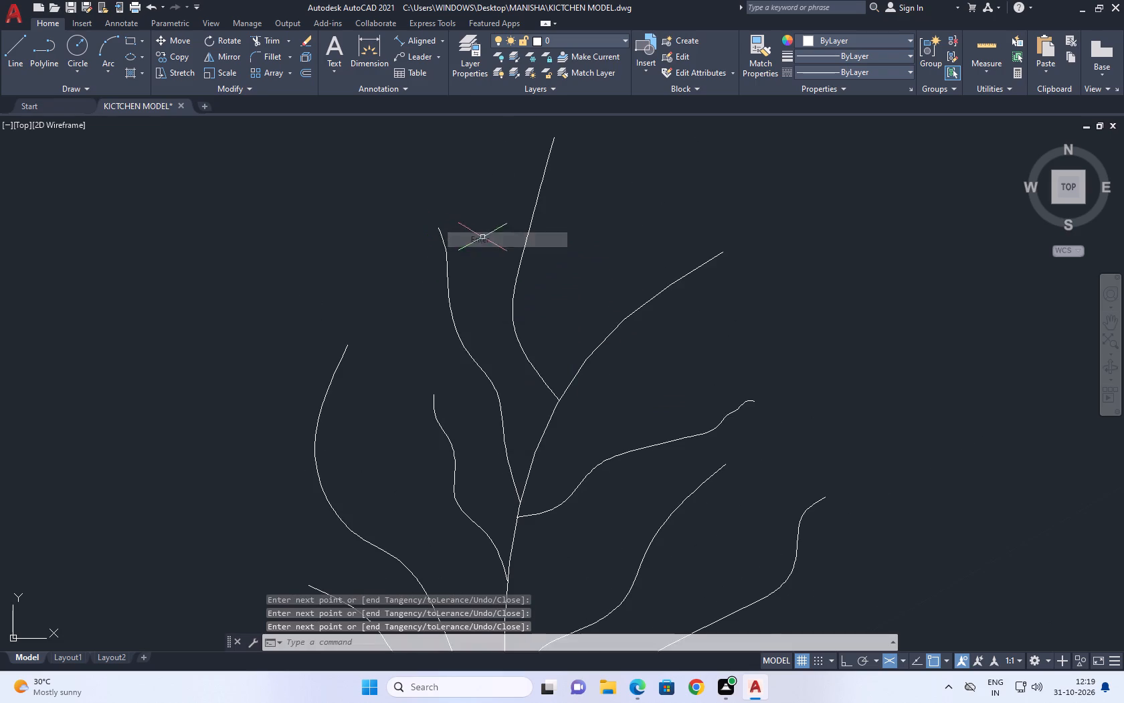
# Draw a wavy fit-point spline twig rising upward from the right branch of the central stem's top fork.
pyautogui.moveTo(482, 237); pyautogui.dragTo(414, 343, button='middle')
pyautogui.rightClick(438, 327)
pyautogui.click(496, 332)
pyautogui.click(525, 459)
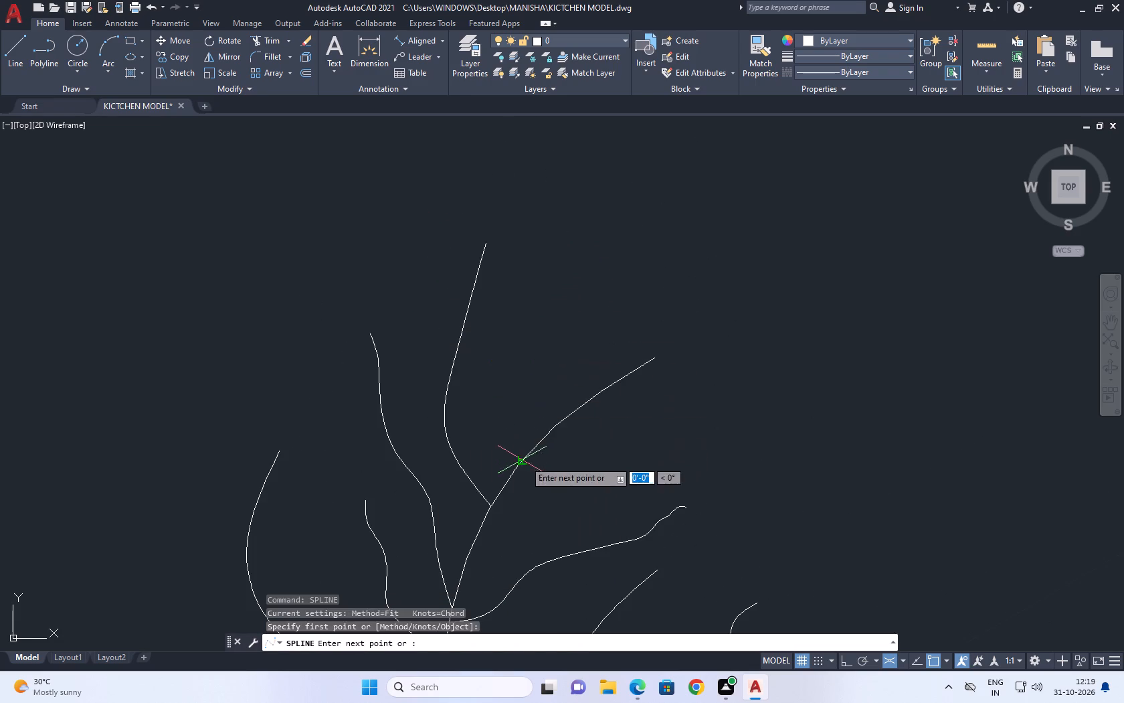
pyautogui.moveTo(528, 381); pyautogui.dragTo(533, 363)
pyautogui.moveTo(539, 328); pyautogui.dragTo(542, 321)
pyautogui.click(551, 307)
pyautogui.click(555, 287)
pyautogui.moveTo(561, 273); pyautogui.dragTo(563, 266)
pyautogui.click(605, 233)
pyautogui.rightClick(596, 239)
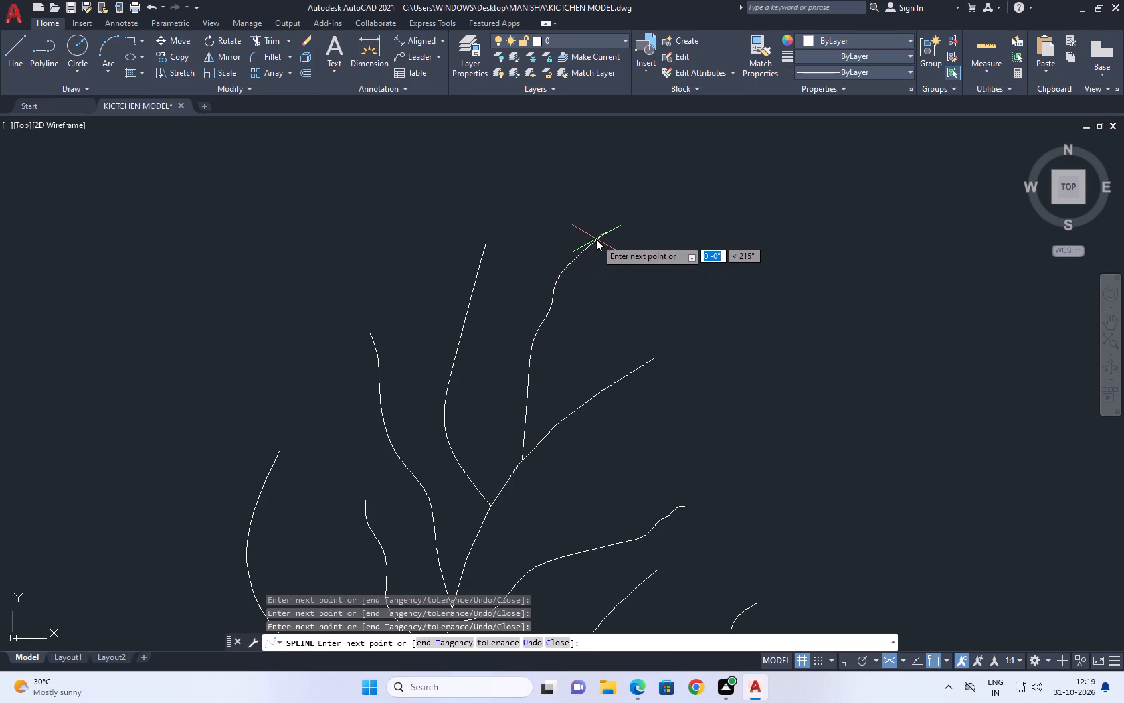
pyautogui.click(631, 254)
# Draw a wavy fit-point spline twig rising to the right from the central stem, starting just below the top fork.
pyautogui.moveTo(591, 300); pyautogui.dragTo(403, 275, button='middle')
pyautogui.rightClick(405, 291)
pyautogui.click(468, 303)
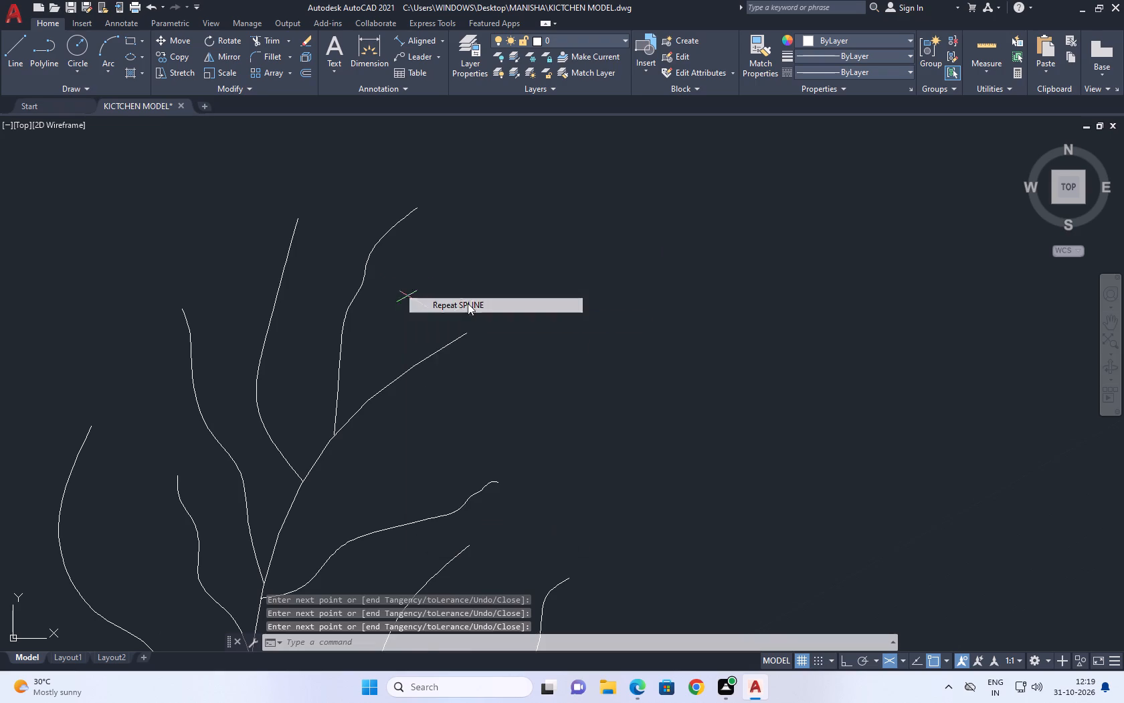
pyautogui.click(292, 519)
pyautogui.moveTo(365, 465); pyautogui.dragTo(391, 445)
pyautogui.moveTo(405, 433); pyautogui.dragTo(416, 433)
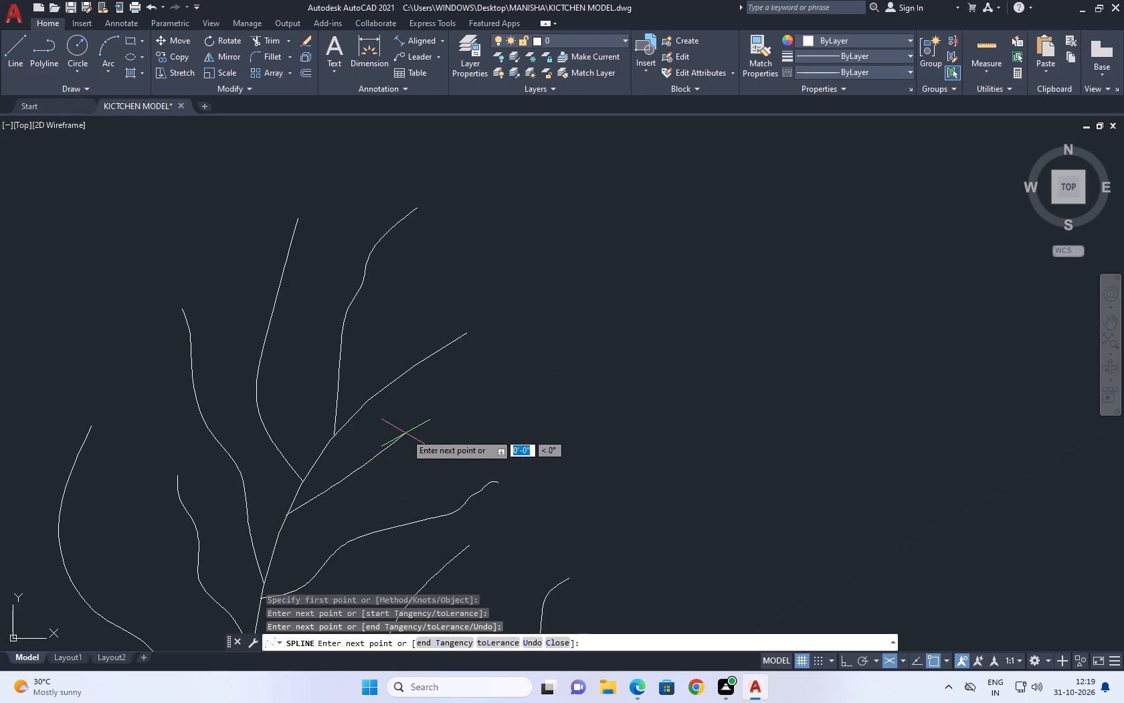
pyautogui.moveTo(416, 433); pyautogui.dragTo(453, 432)
pyautogui.moveTo(478, 423); pyautogui.dragTo(491, 418)
pyautogui.click(508, 411)
pyautogui.click(518, 393)
pyautogui.rightClick(534, 384)
pyautogui.click(583, 395)
# Draw a fit-point spline that starts partway along the top fork's right branch and extends past its tip, curving up at the end.
pyautogui.rightClick(534, 353)
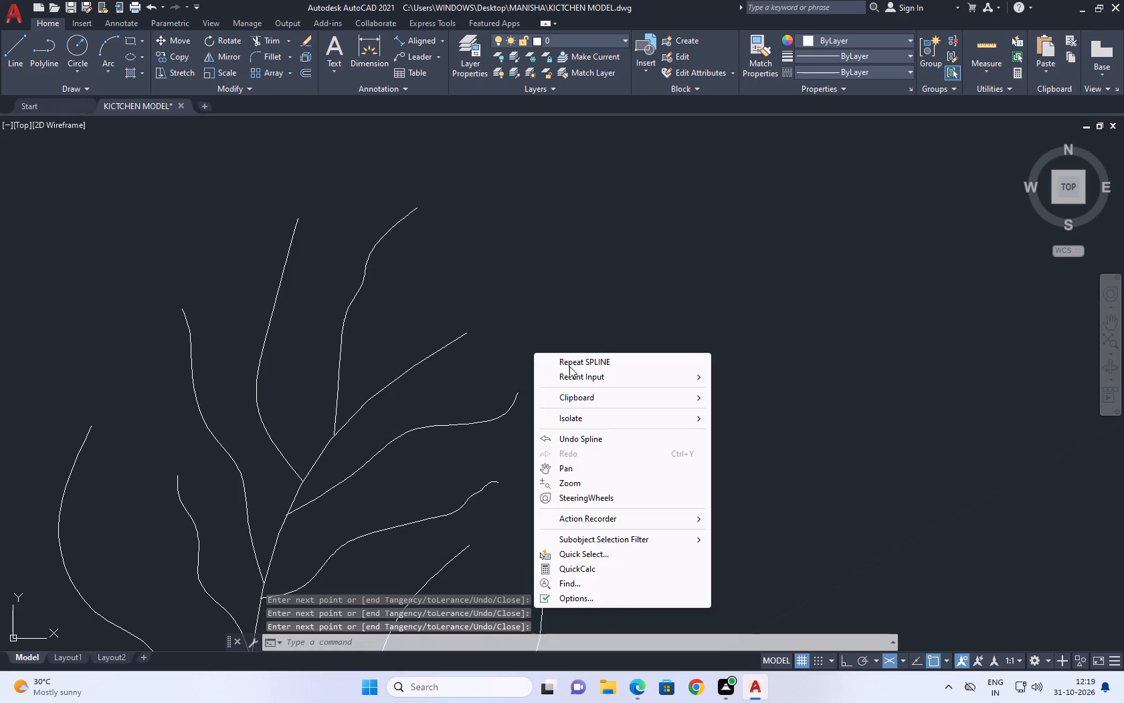
pyautogui.click(583, 367)
pyautogui.click(390, 384)
pyautogui.moveTo(445, 350); pyautogui.dragTo(472, 342)
pyautogui.click(514, 325)
pyautogui.click(580, 323)
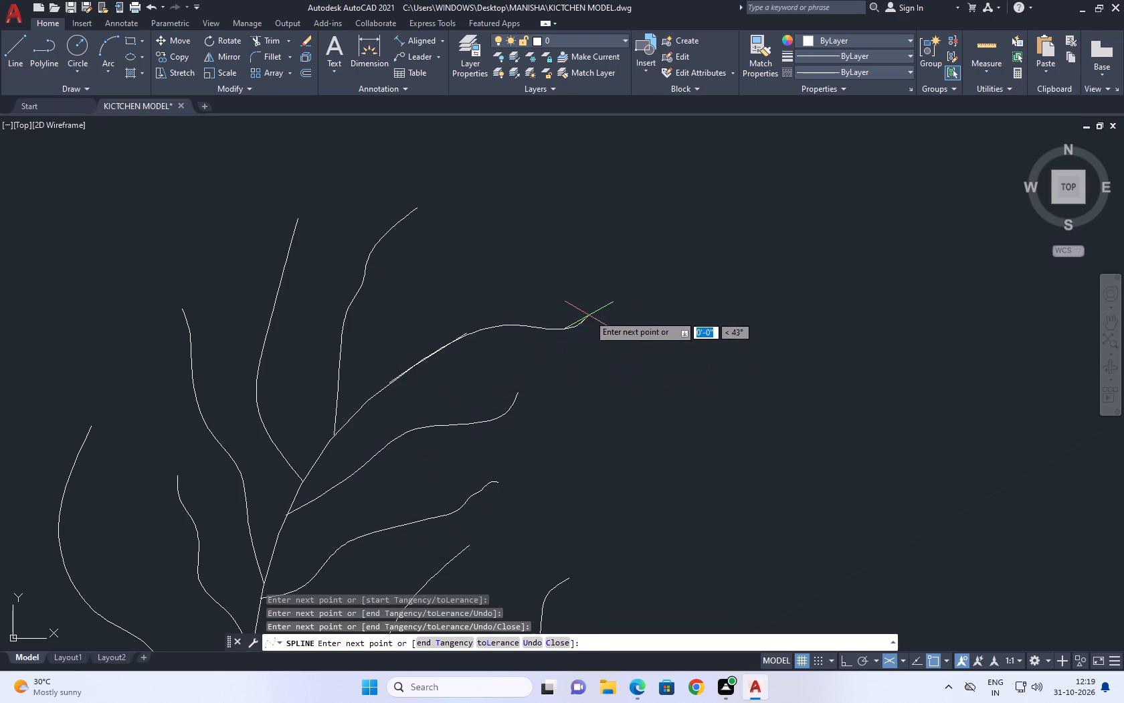
pyautogui.click(589, 314)
pyautogui.click(589, 305)
pyautogui.rightClick(598, 296)
pyautogui.click(610, 311)
# Draw a wavy fit-point spline twig between the long left twigs of the central frond, running down to meet the lower part of its stem.
pyautogui.scroll(-3, 692, 357)
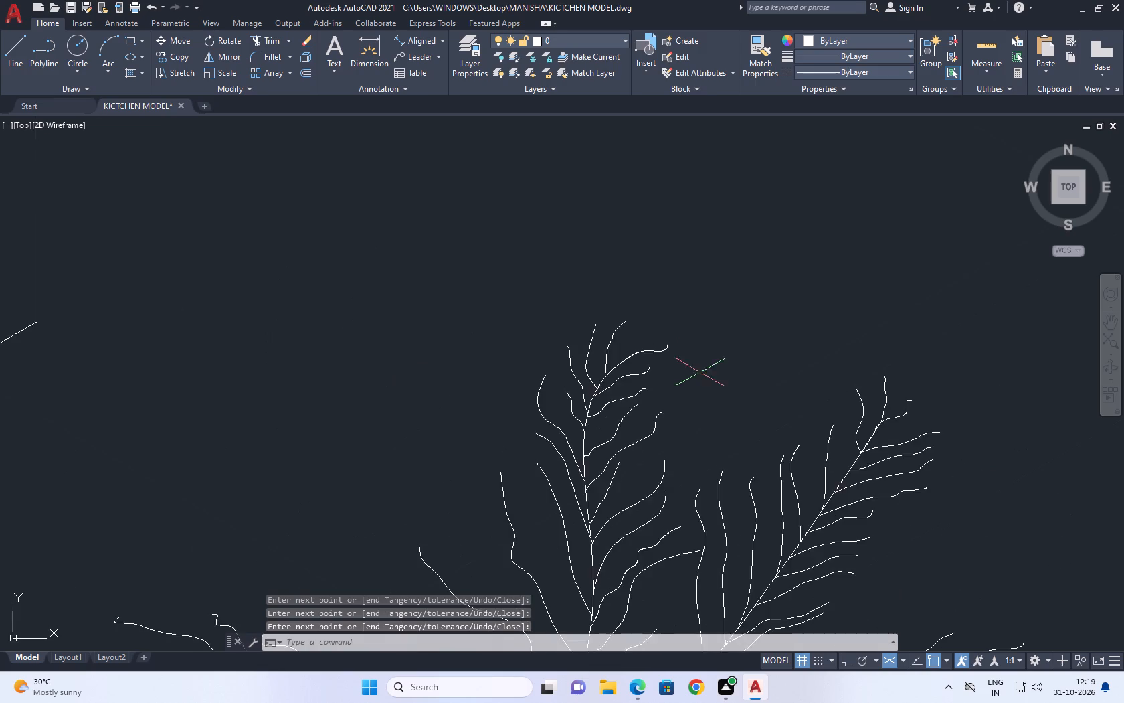
pyautogui.moveTo(735, 441); pyautogui.dragTo(470, 254, button='middle')
pyautogui.scroll(-3, 457, 246)
pyautogui.scroll(3, 454, 307)
pyautogui.rightClick(456, 306)
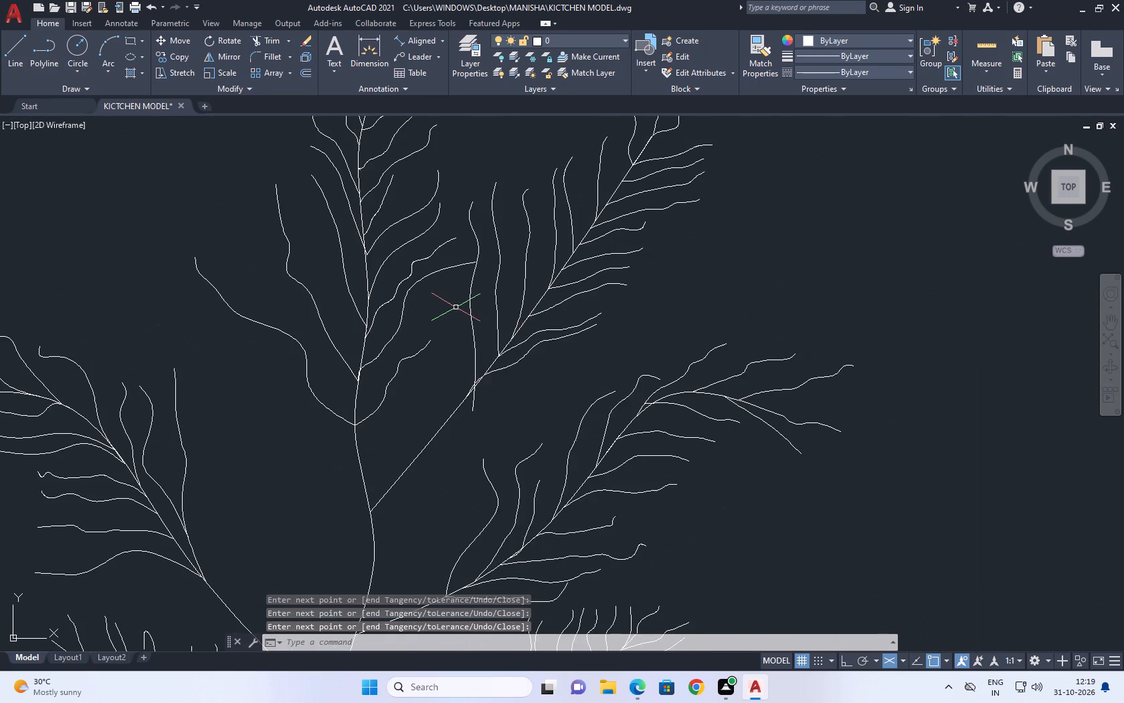
pyautogui.click(517, 321)
pyautogui.click(318, 250)
pyautogui.click(328, 277)
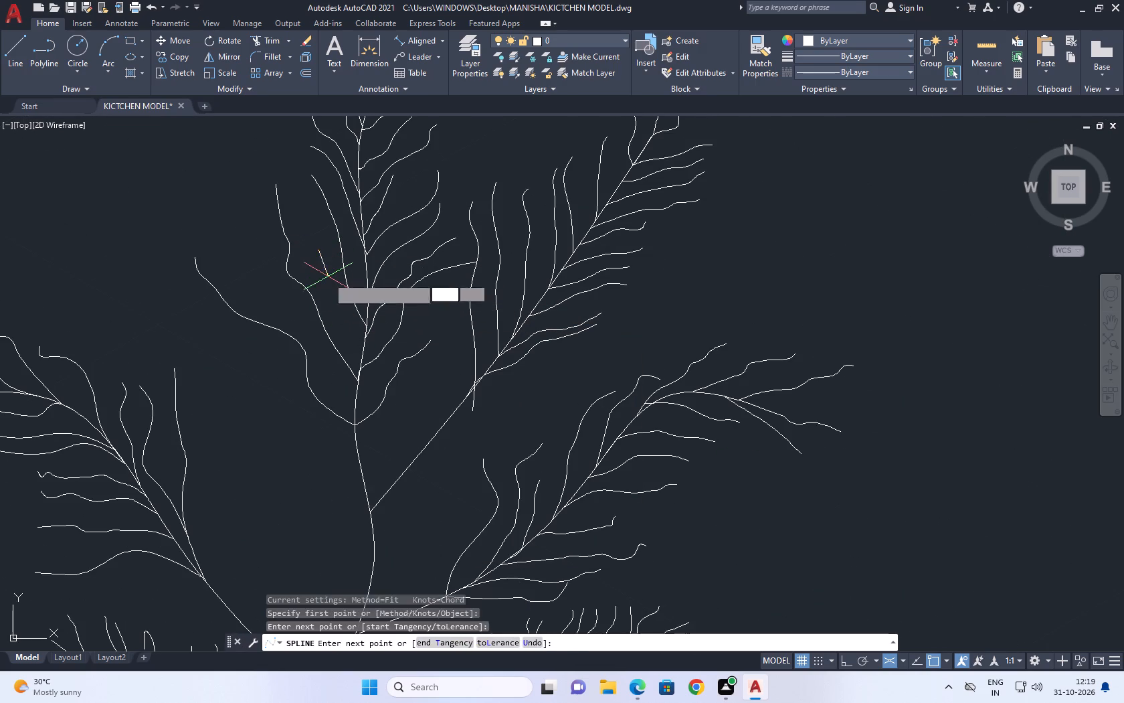
pyautogui.moveTo(330, 283); pyautogui.dragTo(331, 291)
pyautogui.moveTo(332, 293); pyautogui.dragTo(333, 299)
pyautogui.scroll(3, 345, 308)
pyautogui.click(349, 332)
pyautogui.click(355, 362)
pyautogui.moveTo(368, 374); pyautogui.dragTo(374, 399)
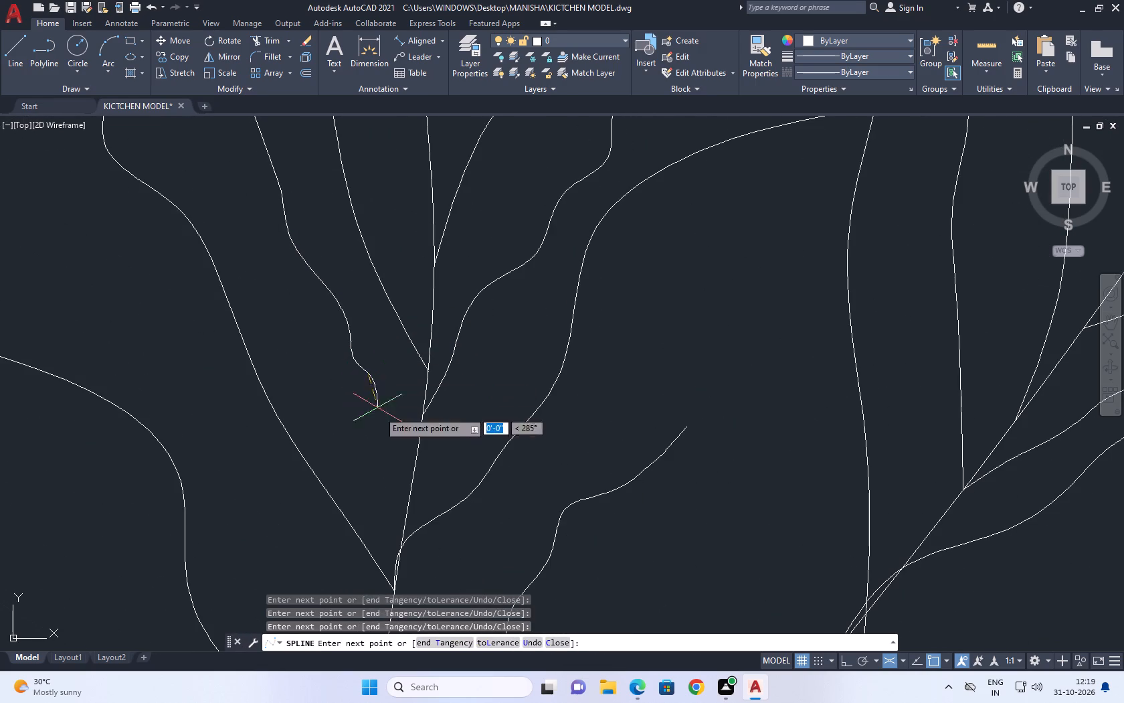
pyautogui.moveTo(384, 424); pyautogui.dragTo(388, 432)
pyautogui.click(399, 460)
pyautogui.click(416, 477)
pyautogui.rightClick(415, 432)
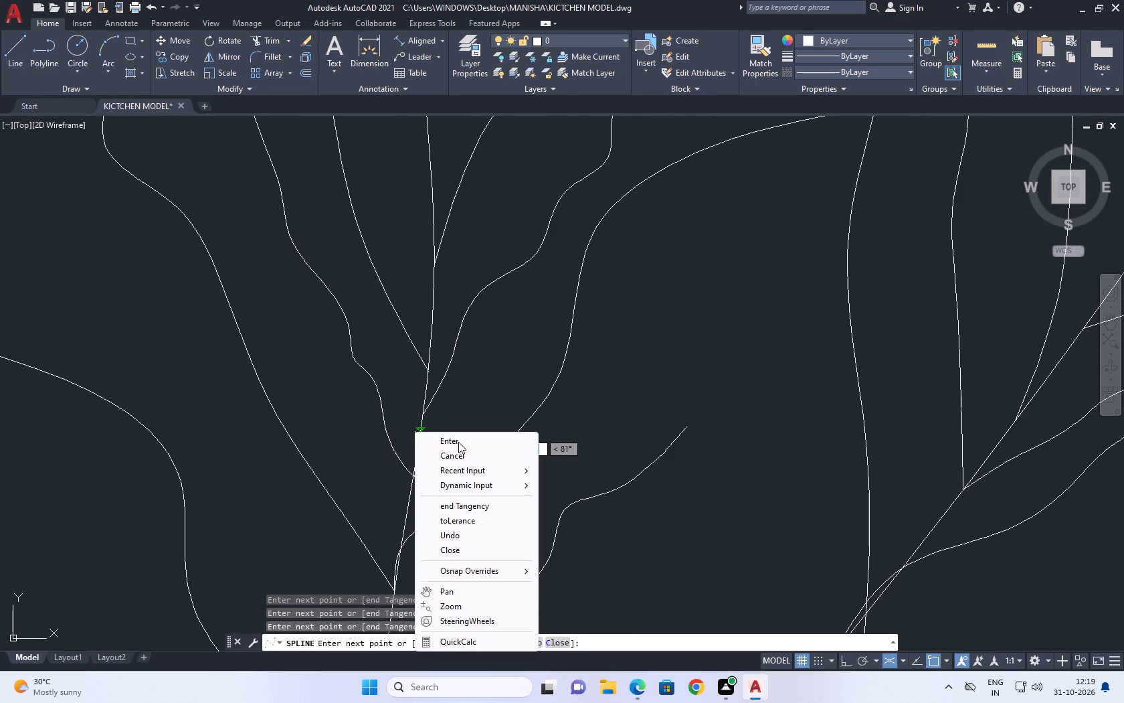
pyautogui.click(458, 442)
# Draw a long wavy fit-point spline twig rising to the left from the central frond's stem, starting just above the lowest left twig.
pyautogui.scroll(-3, 371, 418)
pyautogui.rightClick(264, 313)
pyautogui.click(326, 320)
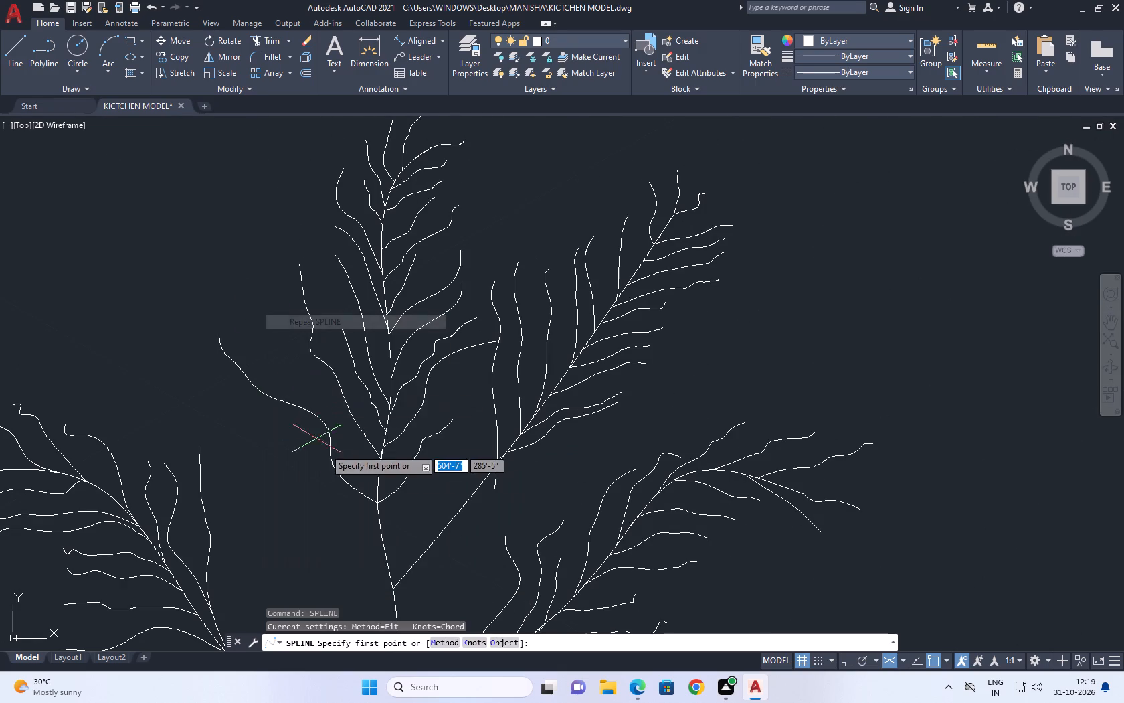
pyautogui.scroll(2, 347, 463)
pyautogui.click(419, 507)
pyautogui.moveTo(370, 463); pyautogui.dragTo(369, 454)
pyautogui.moveTo(362, 406); pyautogui.dragTo(358, 392)
pyautogui.moveTo(329, 359); pyautogui.dragTo(302, 317)
pyautogui.moveTo(296, 311); pyautogui.dragTo(290, 305)
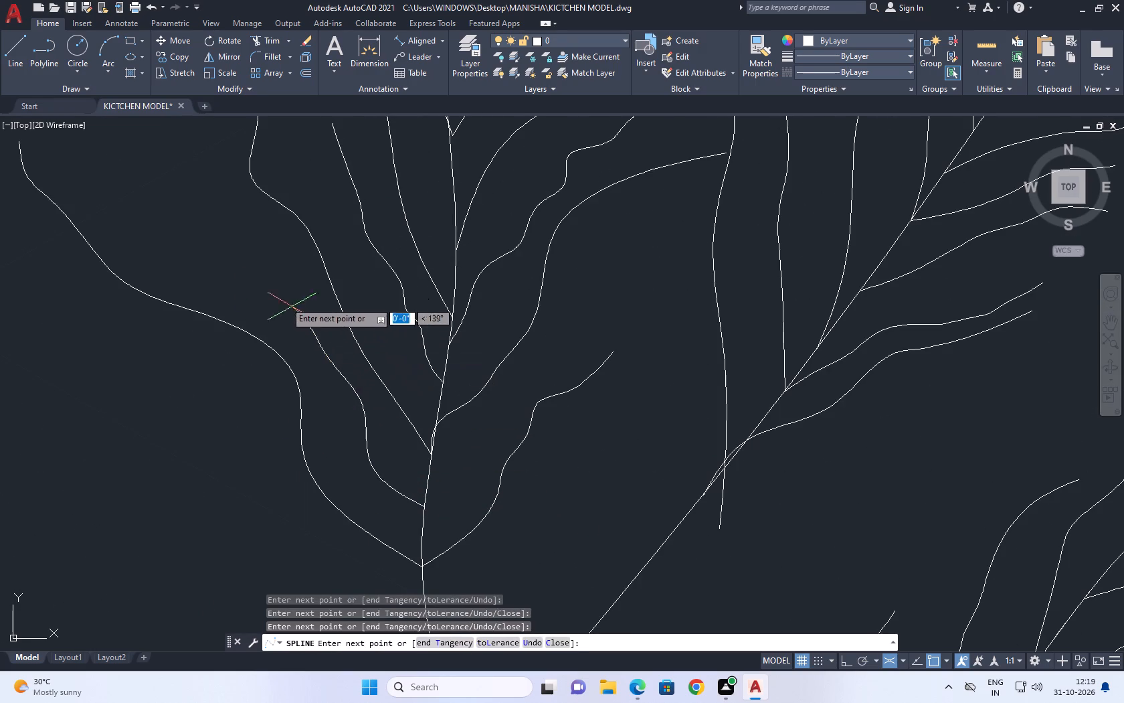
pyautogui.moveTo(261, 286); pyautogui.dragTo(219, 256)
pyautogui.moveTo(208, 248); pyautogui.dragTo(179, 238)
pyautogui.moveTo(167, 234); pyautogui.dragTo(162, 227)
pyautogui.click(161, 221)
pyautogui.rightClick(159, 219)
pyautogui.click(199, 230)
# Draw a short wavy fit-point spline twig rising to the right from the central frond's stem, starting where the last left twig begins.
pyautogui.scroll(-2, 284, 358)
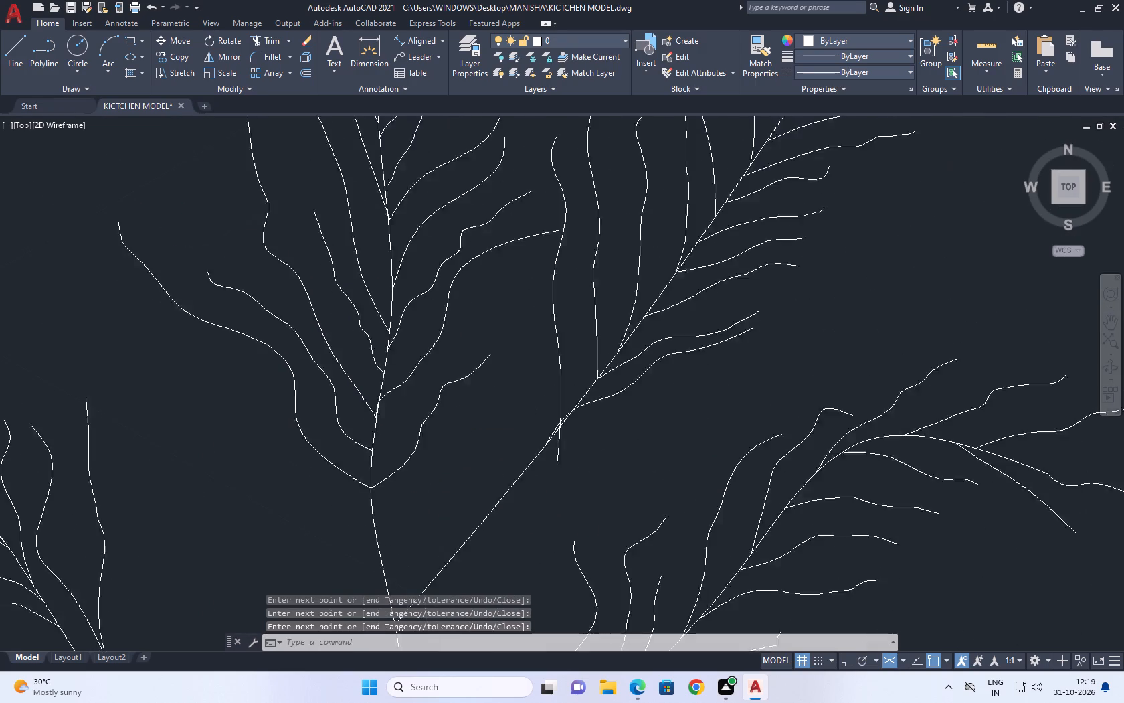
pyautogui.scroll(-1, 287, 362)
pyautogui.moveTo(373, 360); pyautogui.dragTo(377, 374, button='middle')
pyautogui.rightClick(376, 333)
pyautogui.click(438, 337)
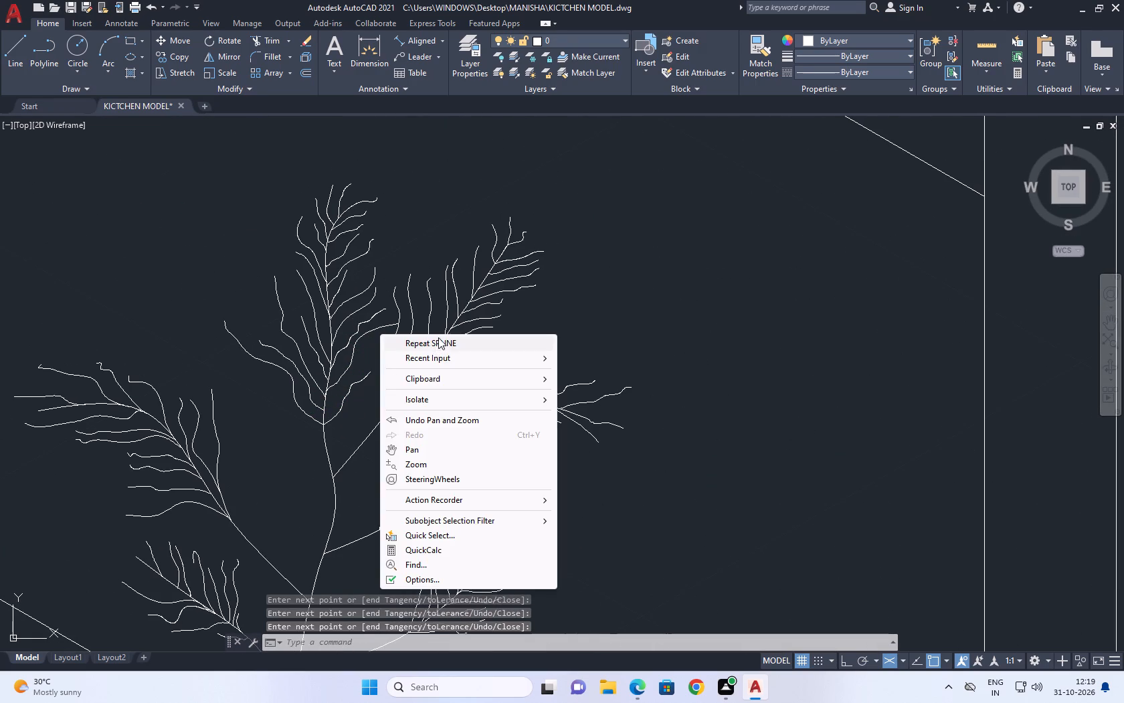
pyautogui.scroll(4, 345, 414)
pyautogui.click(300, 415)
pyautogui.click(325, 380)
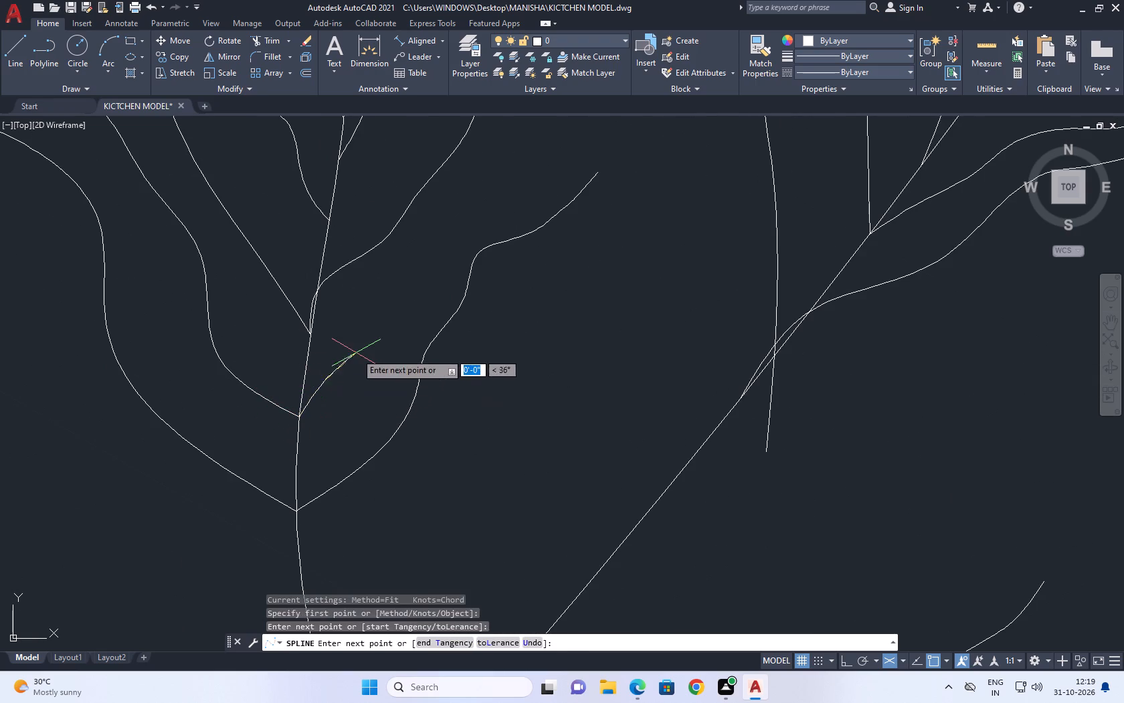
pyautogui.click(357, 342)
pyautogui.click(375, 316)
pyautogui.click(379, 304)
pyautogui.click(382, 298)
pyautogui.click(389, 289)
pyautogui.tripleClick(401, 281)
pyautogui.rightClick(401, 275)
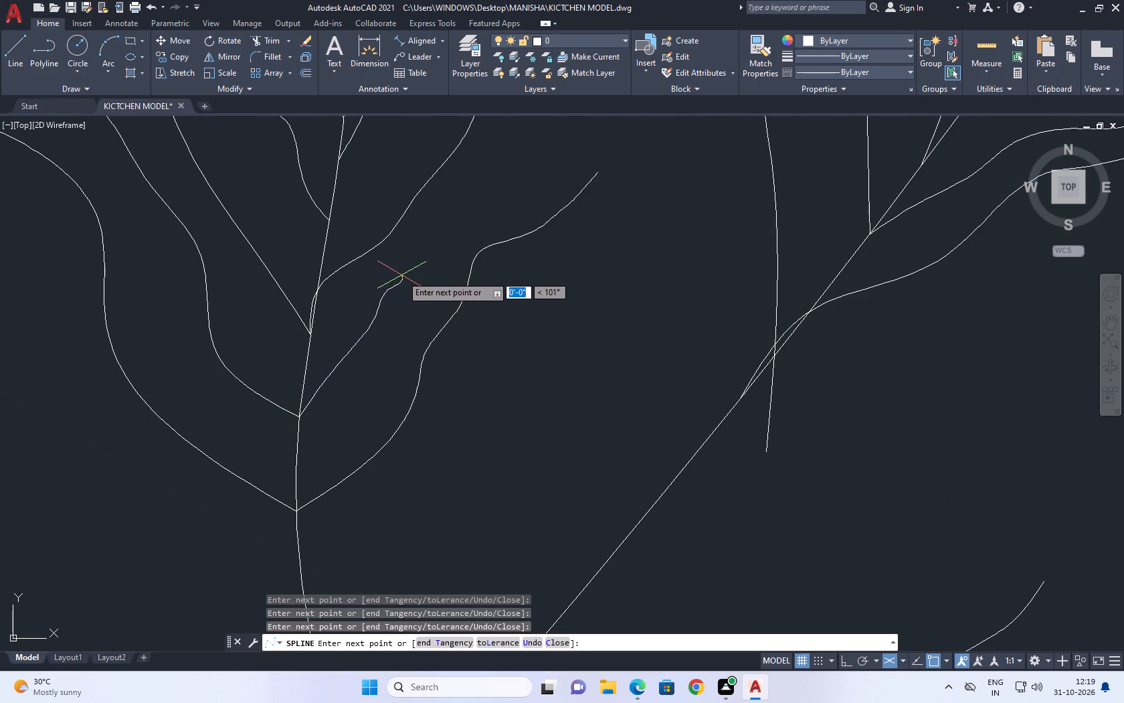
pyautogui.click(430, 285)
# Stretch the second fit point of the long right twig away from the stem so that its base no longer crosses the stem.
pyautogui.scroll(3, 266, 305)
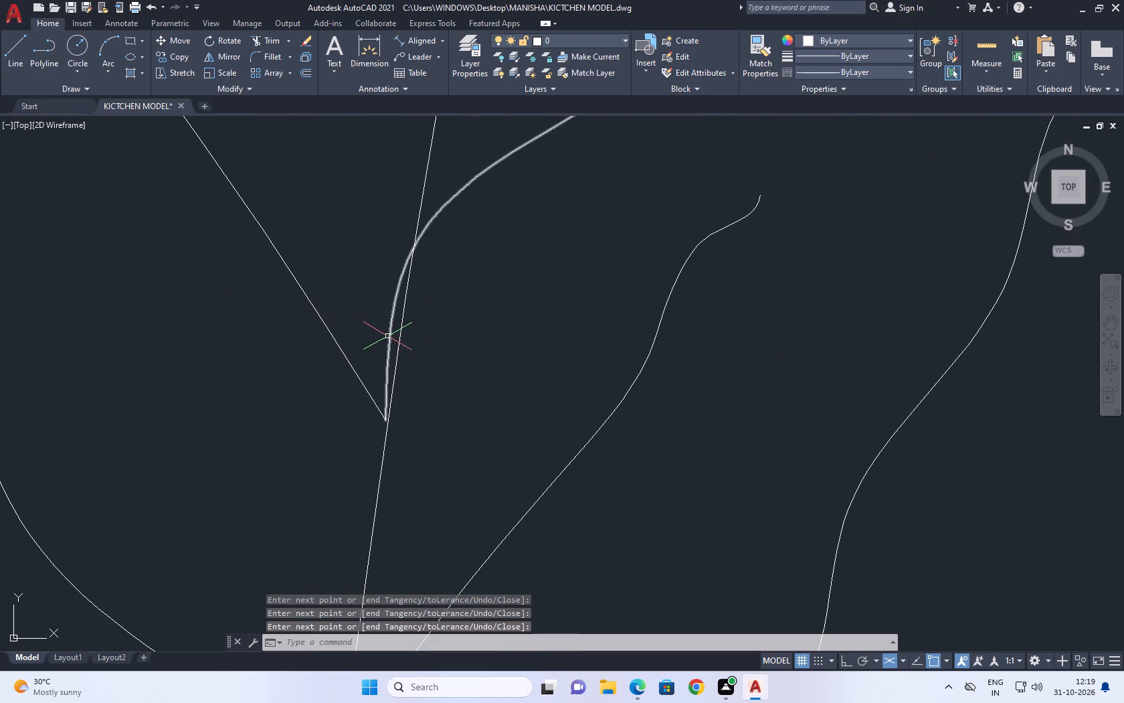
pyautogui.click(391, 332)
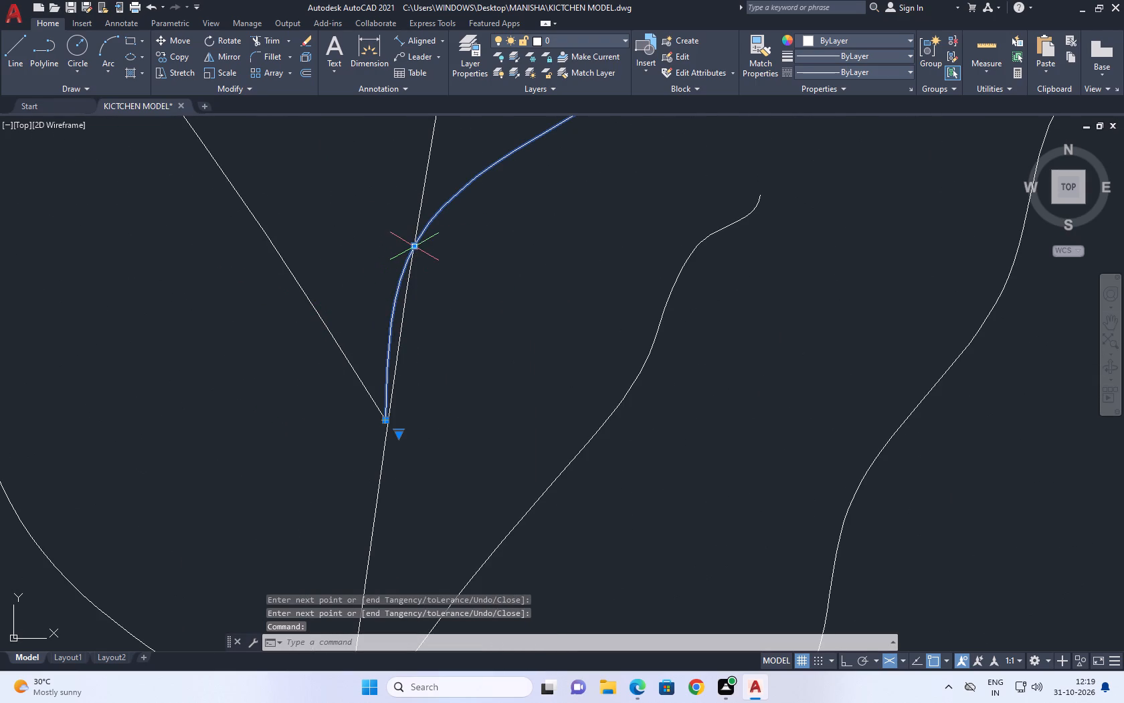
pyautogui.click(415, 247)
pyautogui.click(466, 309)
# Draw a curved fit-point spline branch rising to the right from the lower main stem, above the lowest right branch near the vessel.
pyautogui.moveTo(450, 304); pyautogui.dragTo(452, 323, button='right')
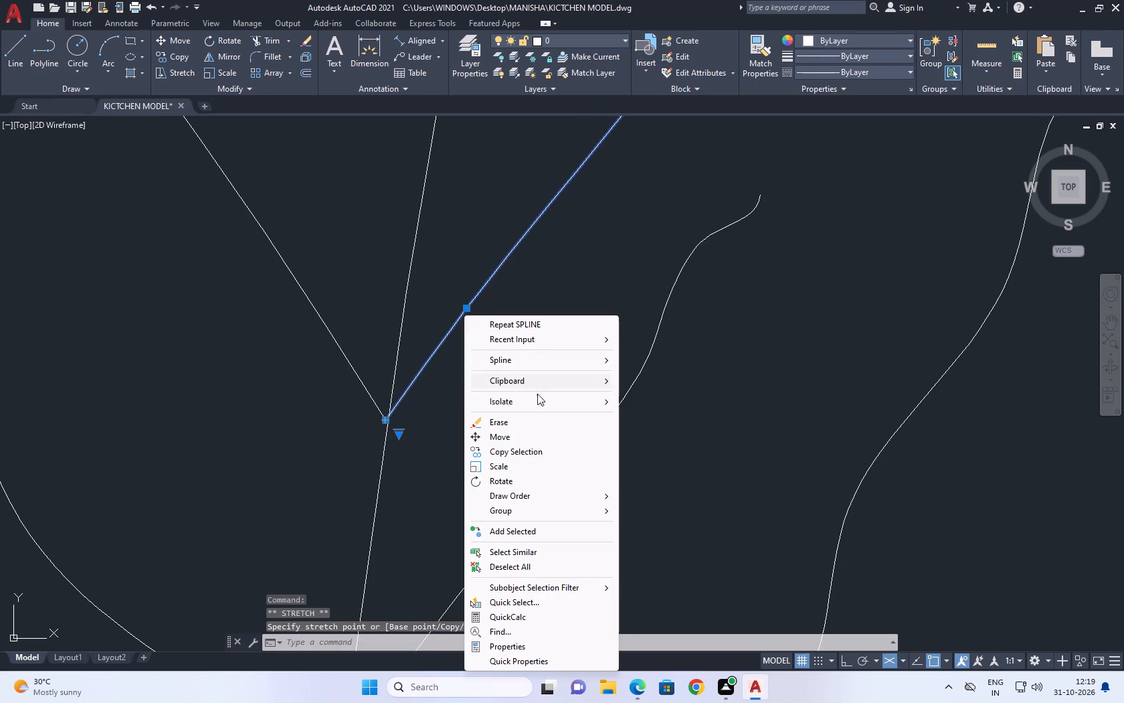
pyautogui.click(531, 320)
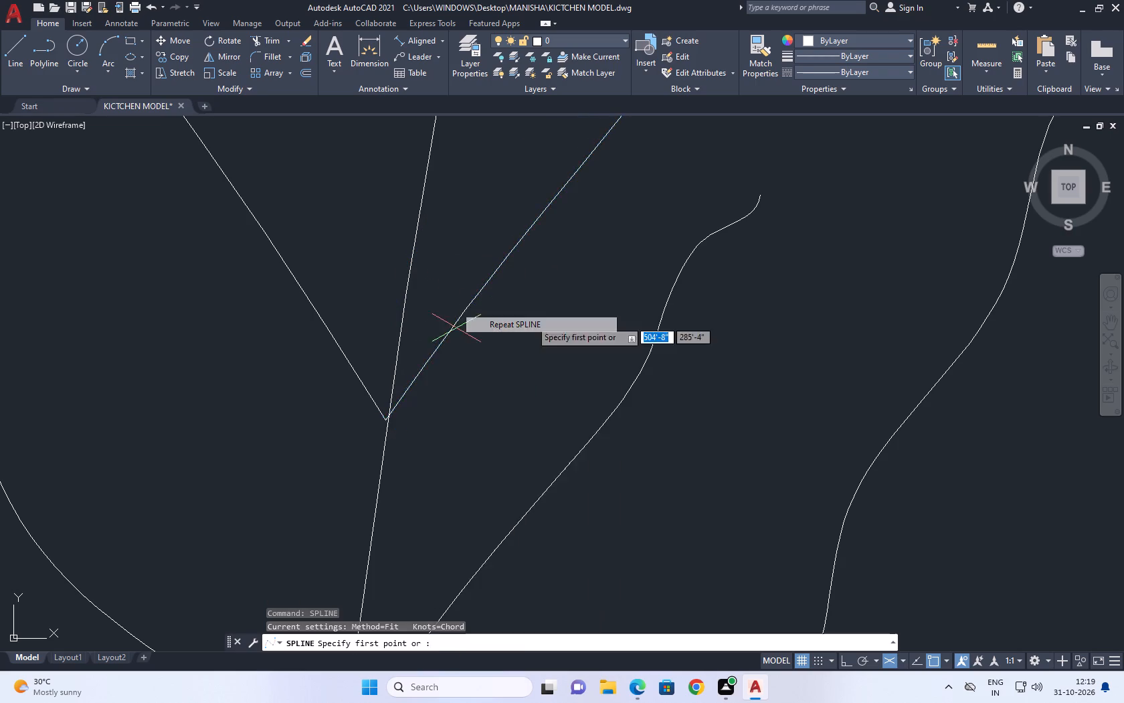
pyautogui.scroll(-9, 423, 358)
pyautogui.scroll(-1, 518, 453)
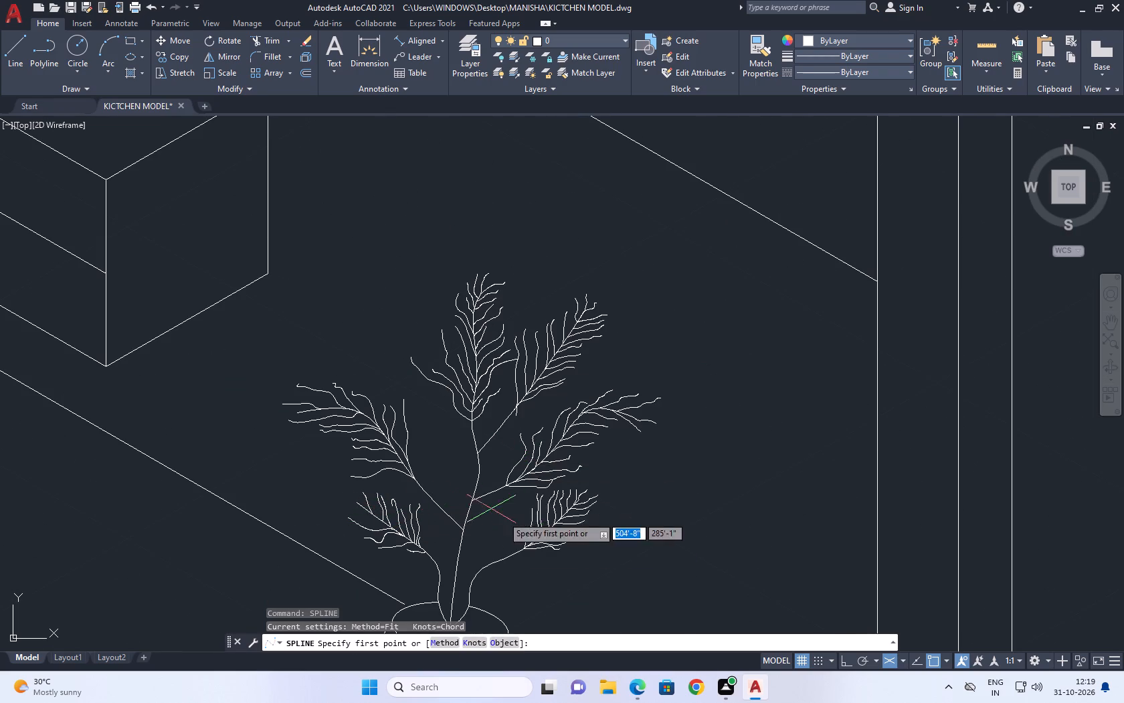
pyautogui.moveTo(511, 550); pyautogui.dragTo(526, 416, button='middle')
pyautogui.moveTo(543, 394); pyautogui.dragTo(542, 417, button='middle')
pyautogui.scroll(1, 470, 422)
pyautogui.click(469, 489)
pyautogui.moveTo(492, 453); pyautogui.dragTo(506, 450)
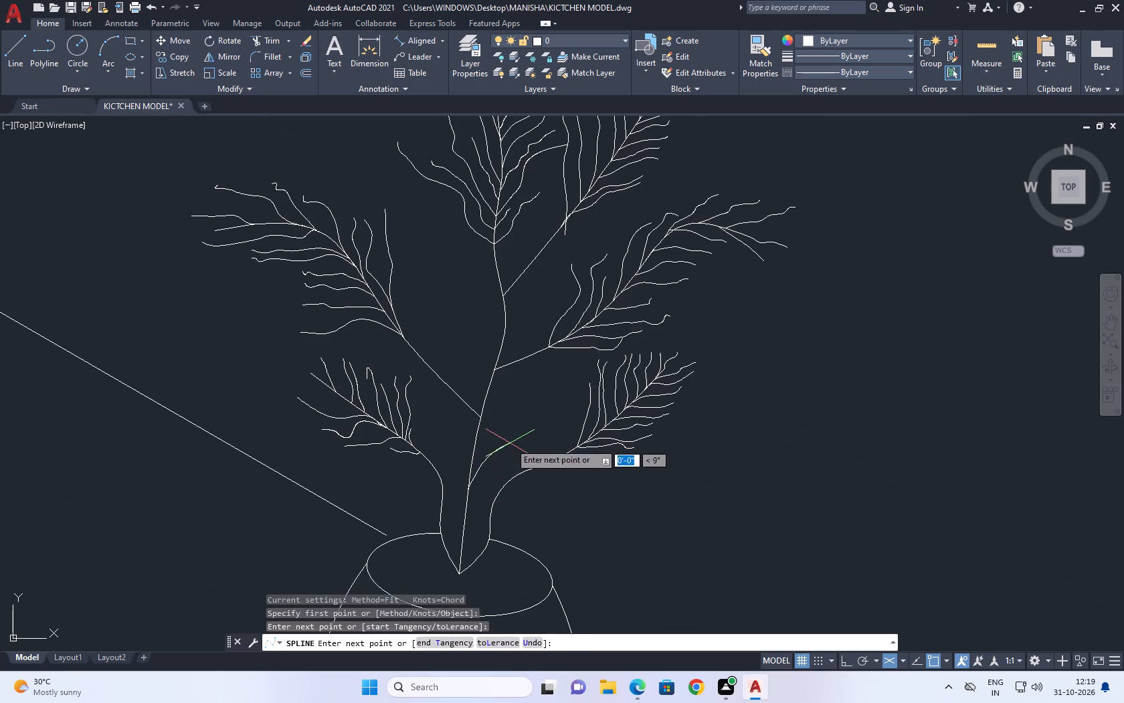
pyautogui.moveTo(511, 441); pyautogui.dragTo(533, 434)
pyautogui.moveTo(550, 424); pyautogui.dragTo(566, 412)
pyautogui.moveTo(570, 400); pyautogui.dragTo(575, 390)
pyautogui.rightClick(579, 373)
pyautogui.click(624, 379)
# Draw a slightly wavy, nearly vertical fit-point spline twig down to the new right branch, meeting it near its base.
pyautogui.scroll(3, 454, 420)
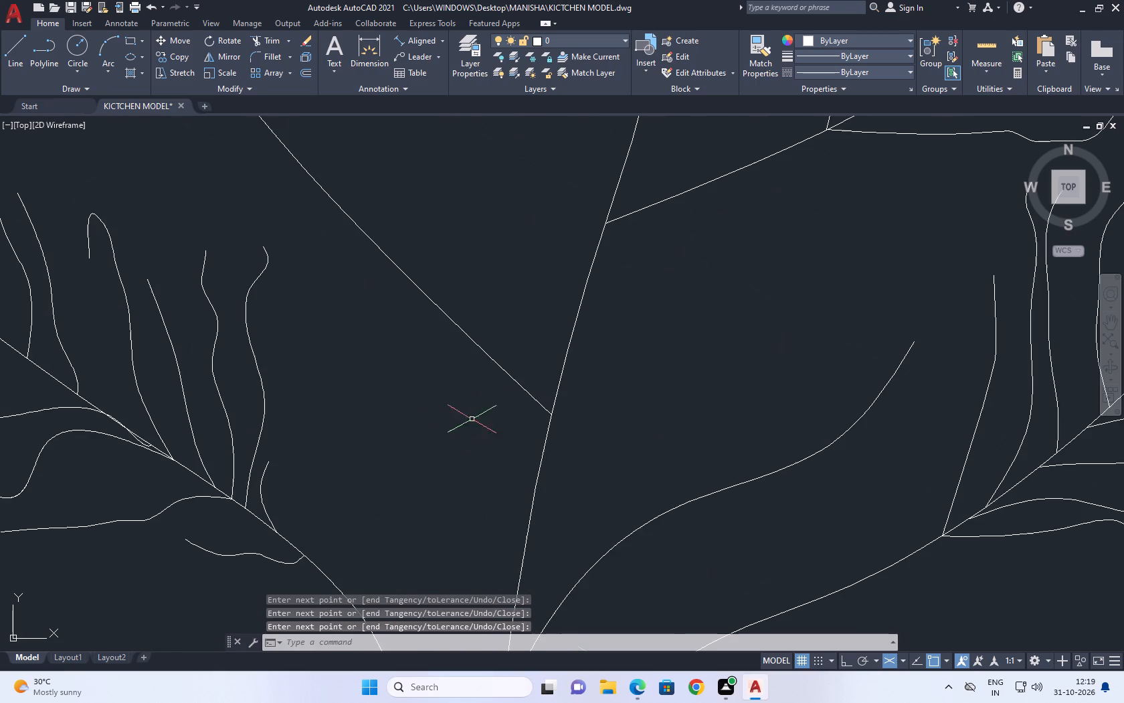
pyautogui.rightClick(509, 394)
pyautogui.click(555, 401)
pyautogui.click(583, 394)
pyautogui.moveTo(579, 439); pyautogui.dragTo(582, 450)
pyautogui.moveTo(587, 499); pyautogui.dragTo(587, 506)
pyautogui.moveTo(583, 544); pyautogui.dragTo(583, 546)
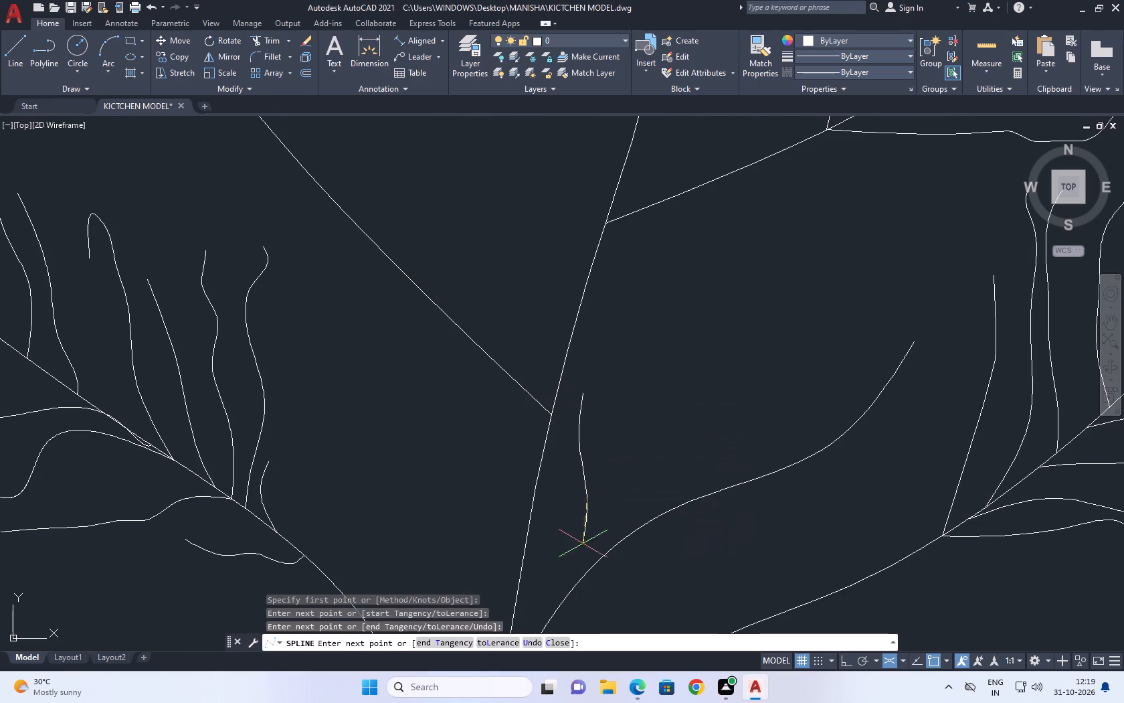
pyautogui.moveTo(583, 546); pyautogui.dragTo(579, 550)
pyautogui.click(581, 579)
pyautogui.click(581, 580)
pyautogui.rightClick(580, 578)
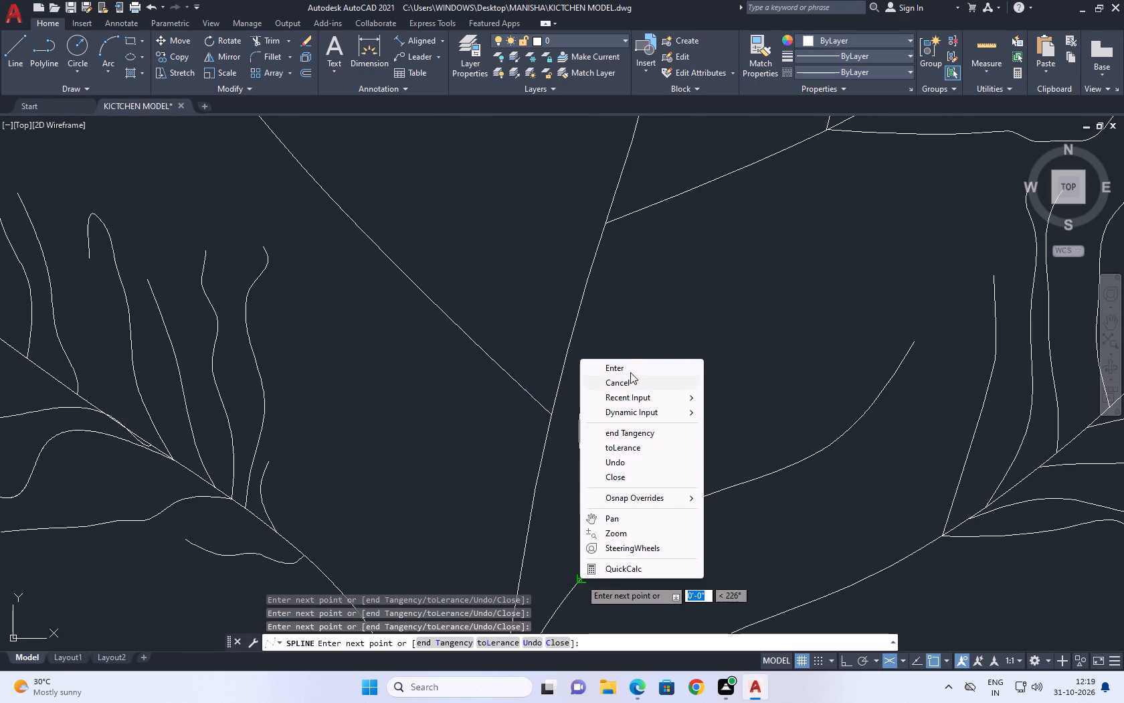
pyautogui.click(629, 362)
# Draw a wavy fit-point spline twig rising from the upper side of the new right branch, just beyond the nearly vertical twig.
pyautogui.rightClick(624, 435)
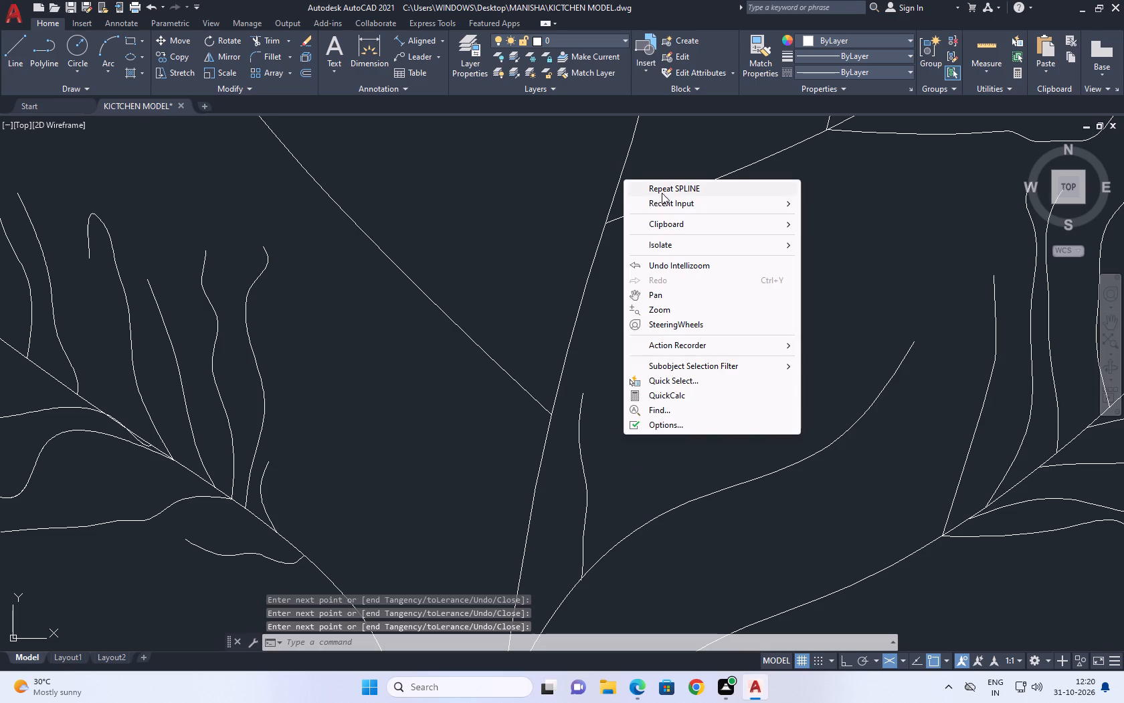
pyautogui.click(678, 183)
pyautogui.moveTo(561, 287); pyautogui.dragTo(403, 301, button='middle')
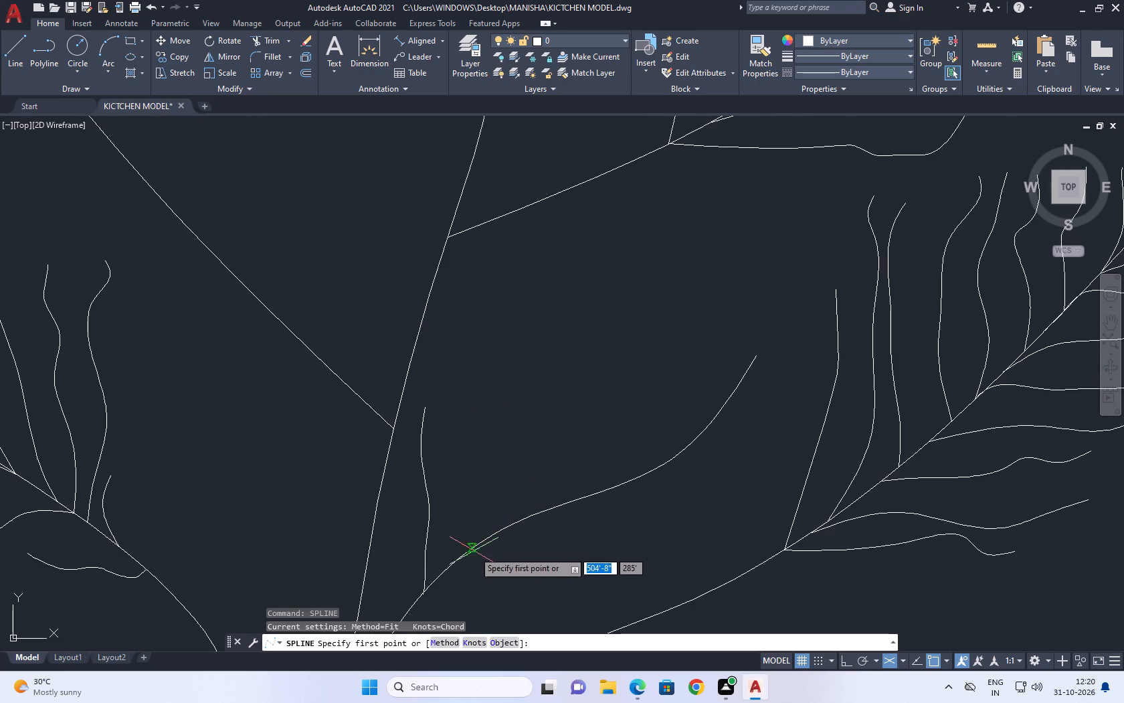
pyautogui.click(462, 551)
pyautogui.click(486, 477)
pyautogui.moveTo(495, 461); pyautogui.dragTo(499, 448)
pyautogui.moveTo(504, 426); pyautogui.dragTo(506, 420)
pyautogui.moveTo(508, 405); pyautogui.dragTo(511, 399)
pyautogui.moveTo(513, 396); pyautogui.dragTo(527, 382)
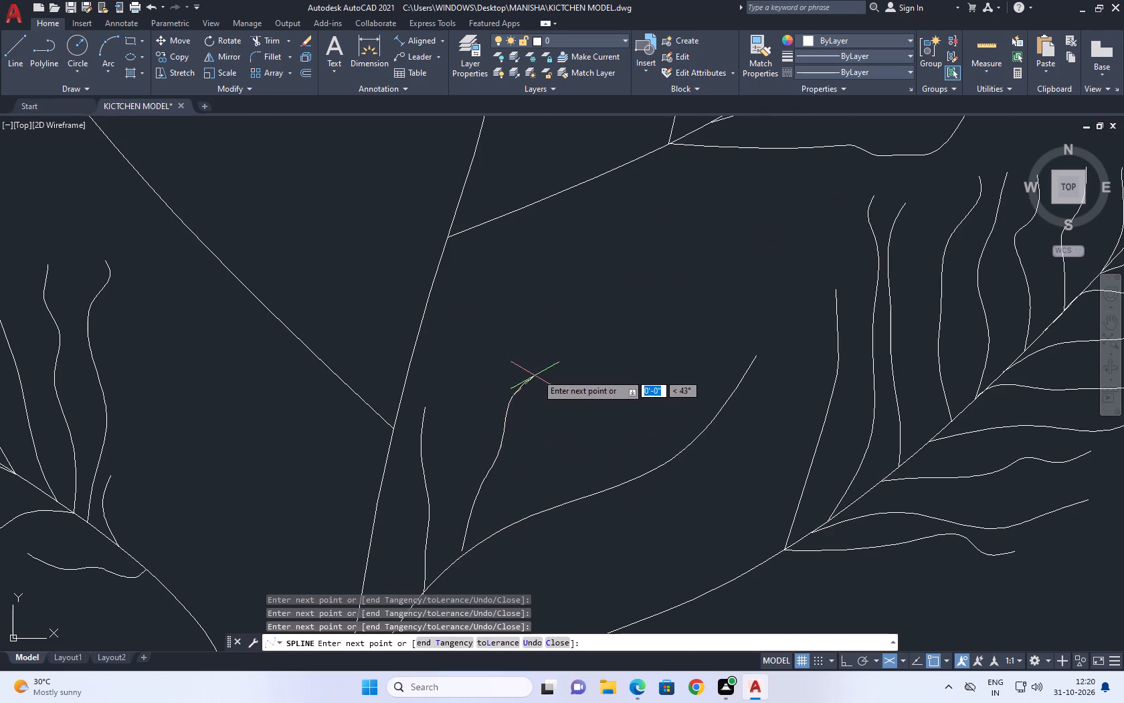
pyautogui.click(537, 374)
pyautogui.rightClick(554, 338)
pyautogui.click(619, 348)
# Draw a longer curved fit-point spline twig rising from the branch beyond the last twig, bending right at its tip.
pyautogui.rightClick(592, 370)
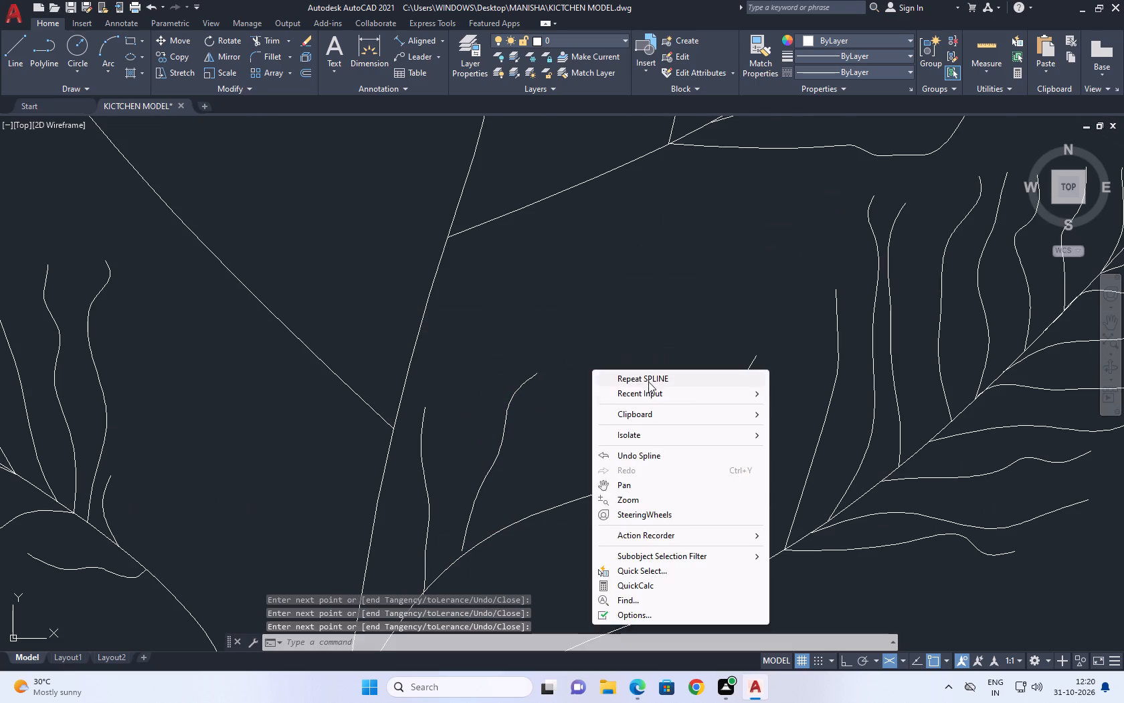
pyautogui.click(648, 382)
pyautogui.click(515, 526)
pyautogui.click(541, 457)
pyautogui.moveTo(551, 435); pyautogui.dragTo(558, 427)
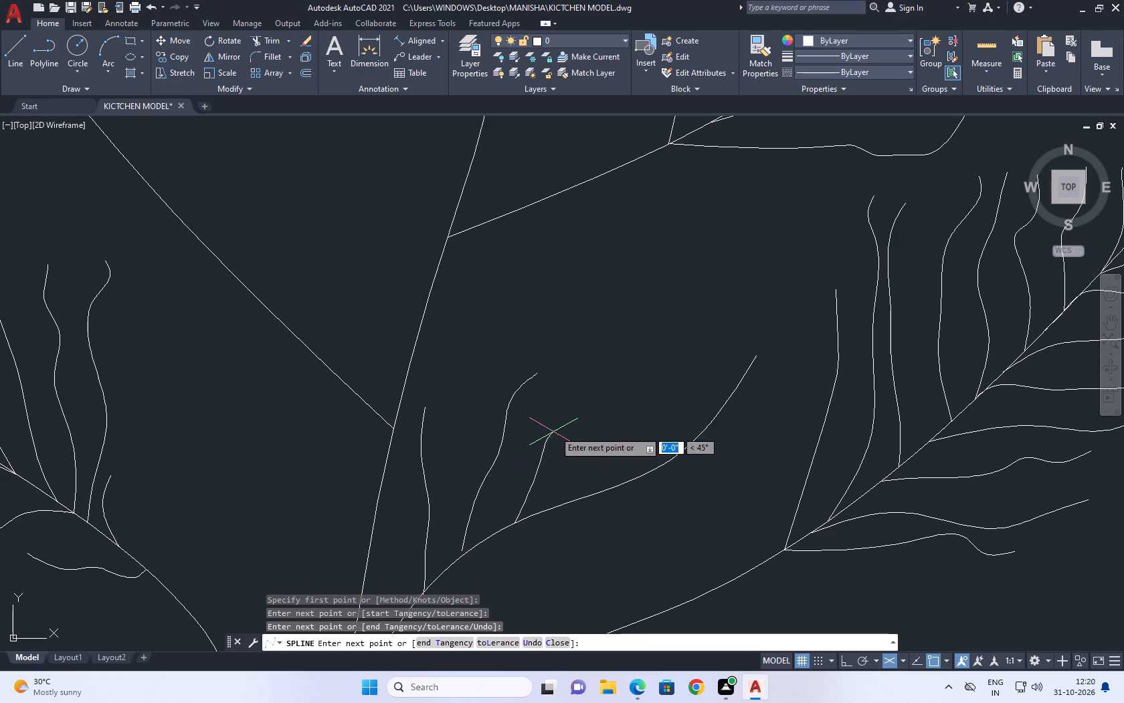
pyautogui.moveTo(558, 427); pyautogui.dragTo(595, 343)
pyautogui.click(606, 335)
pyautogui.click(614, 330)
pyautogui.rightClick(605, 310)
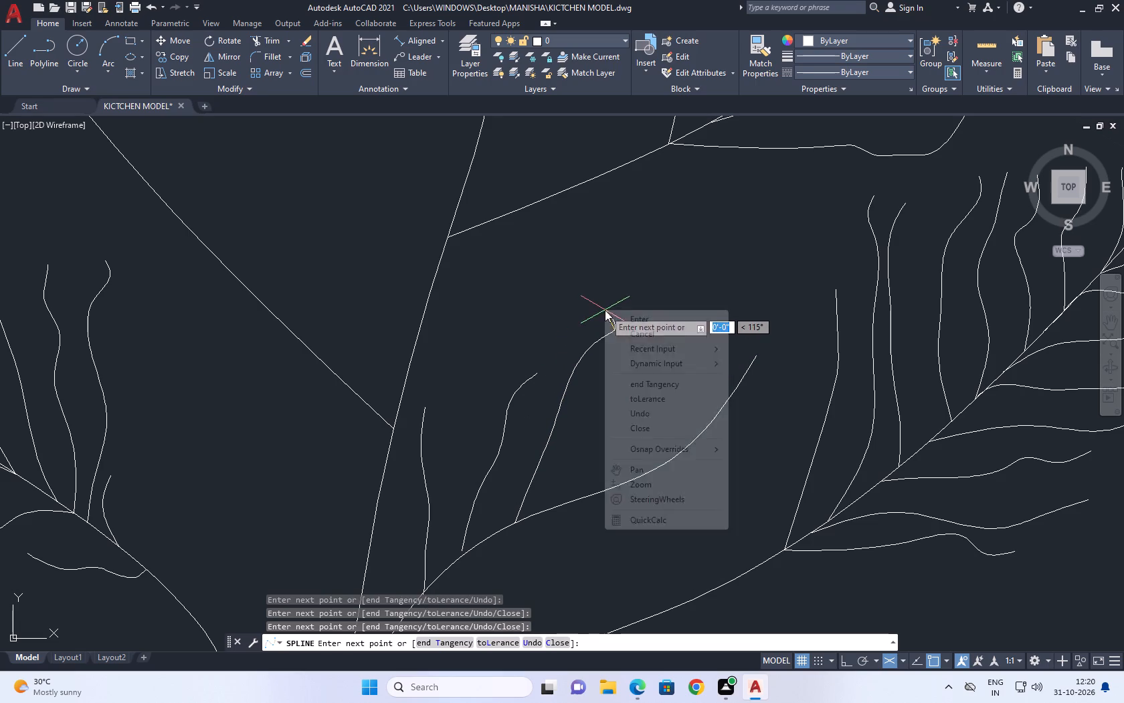
pyautogui.click(642, 320)
# Draw a strongly S-shaped fit-point spline twig rising from the branch, starting just beyond the long curved twig.
pyautogui.rightClick(623, 321)
pyautogui.click(660, 329)
pyautogui.scroll(1, 542, 487)
pyautogui.click(562, 520)
pyautogui.moveTo(612, 477); pyautogui.dragTo(630, 439)
pyautogui.moveTo(640, 398); pyautogui.dragTo(640, 363)
pyautogui.moveTo(640, 355); pyautogui.dragTo(643, 346)
pyautogui.moveTo(655, 331); pyautogui.dragTo(484, 377, button='middle')
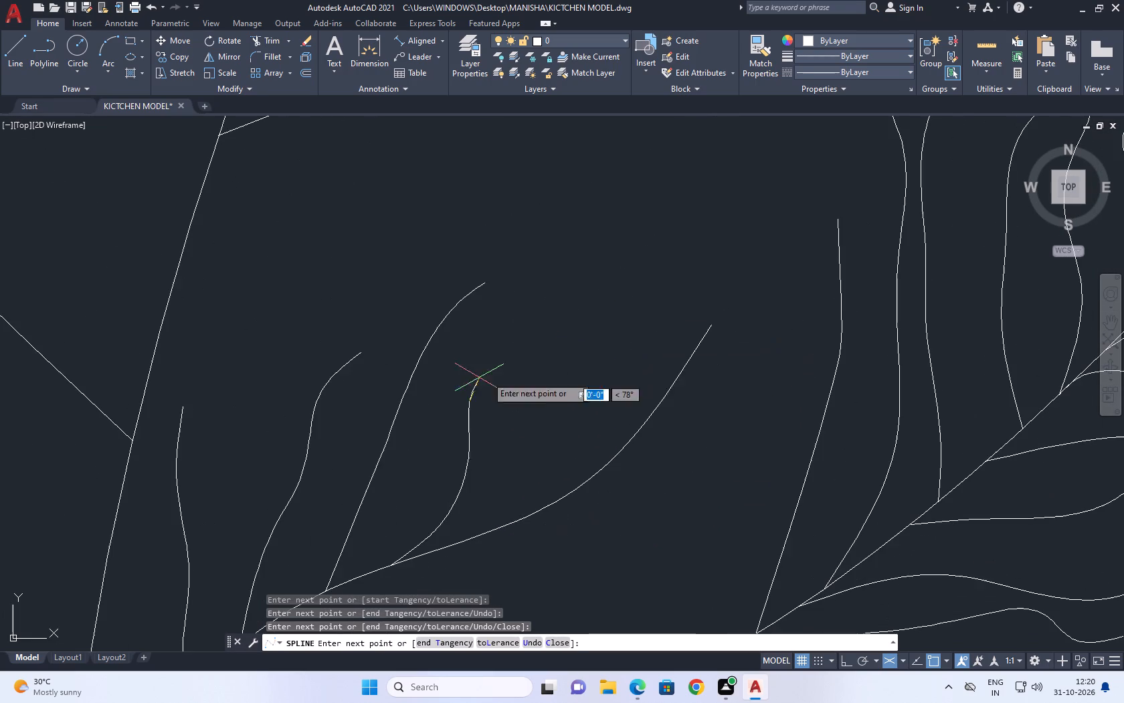
pyautogui.moveTo(538, 353); pyautogui.dragTo(538, 334)
pyautogui.click(508, 256)
pyautogui.moveTo(538, 248); pyautogui.dragTo(553, 239)
pyautogui.click(571, 221)
pyautogui.click(581, 216)
pyautogui.rightClick(581, 212)
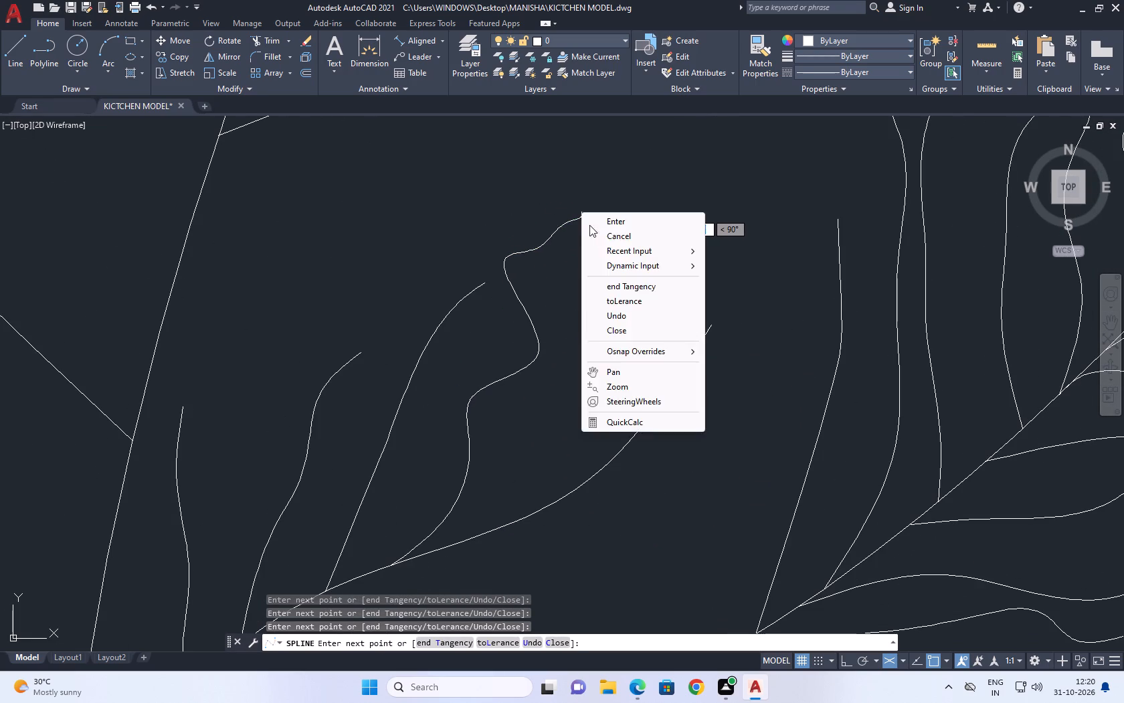
pyautogui.click(603, 222)
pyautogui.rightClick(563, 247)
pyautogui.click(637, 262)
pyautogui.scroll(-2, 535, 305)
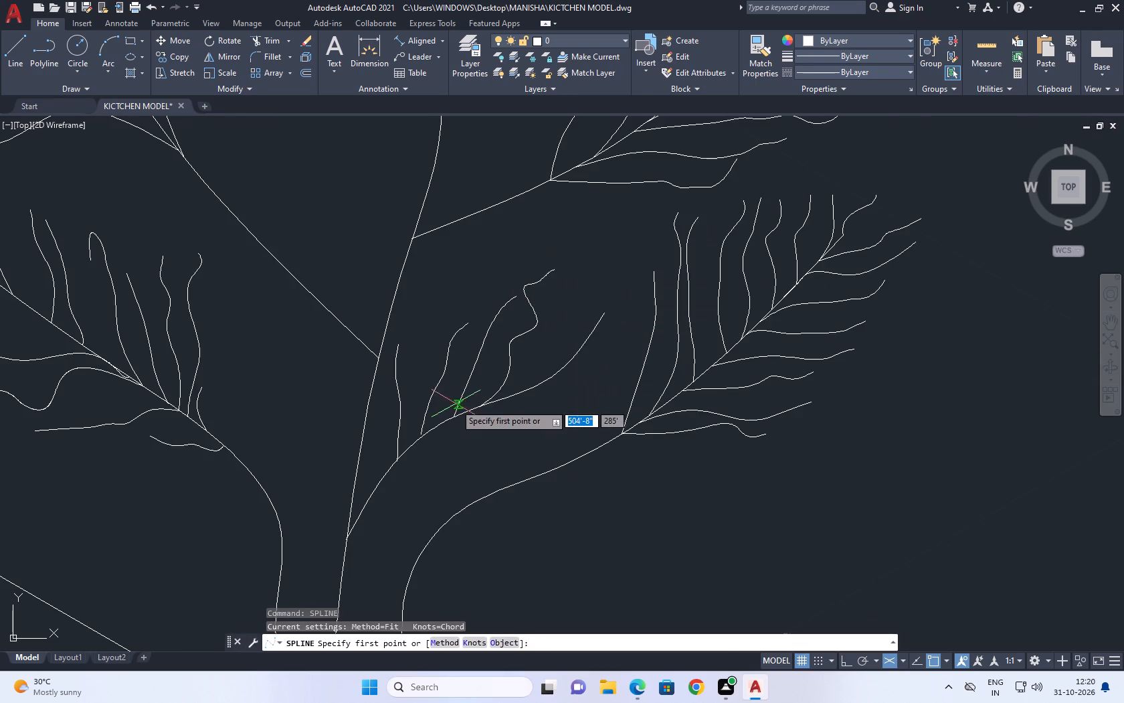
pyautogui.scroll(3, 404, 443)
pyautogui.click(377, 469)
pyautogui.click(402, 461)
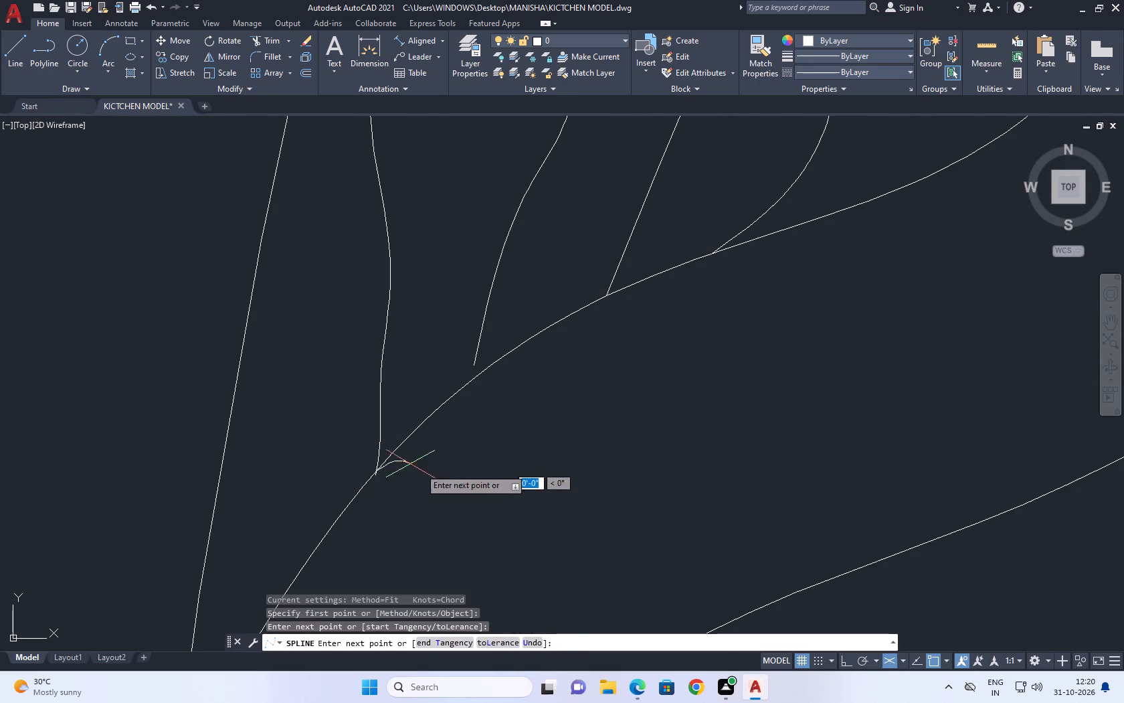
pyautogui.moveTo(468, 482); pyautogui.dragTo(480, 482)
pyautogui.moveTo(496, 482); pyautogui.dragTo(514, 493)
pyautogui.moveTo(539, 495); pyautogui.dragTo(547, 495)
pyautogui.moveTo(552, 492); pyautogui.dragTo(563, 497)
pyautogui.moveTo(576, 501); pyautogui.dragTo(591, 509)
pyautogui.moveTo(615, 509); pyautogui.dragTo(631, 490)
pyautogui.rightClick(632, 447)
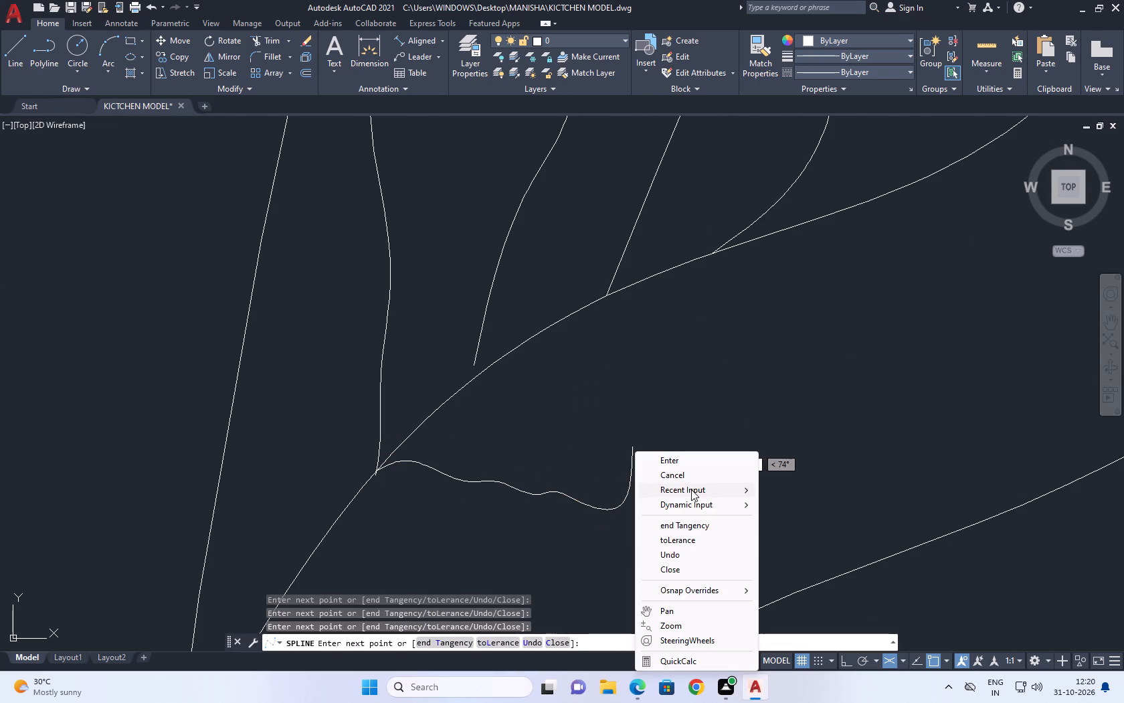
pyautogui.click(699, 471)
# Draw a wavy fit-point spline twig running right beneath the new branch, starting at the base of the nearly vertical twig.
pyautogui.moveTo(648, 461); pyautogui.dragTo(147, 479, button='middle')
pyautogui.moveTo(71, 380); pyautogui.dragTo(88, 392, button='right')
pyautogui.click(188, 404)
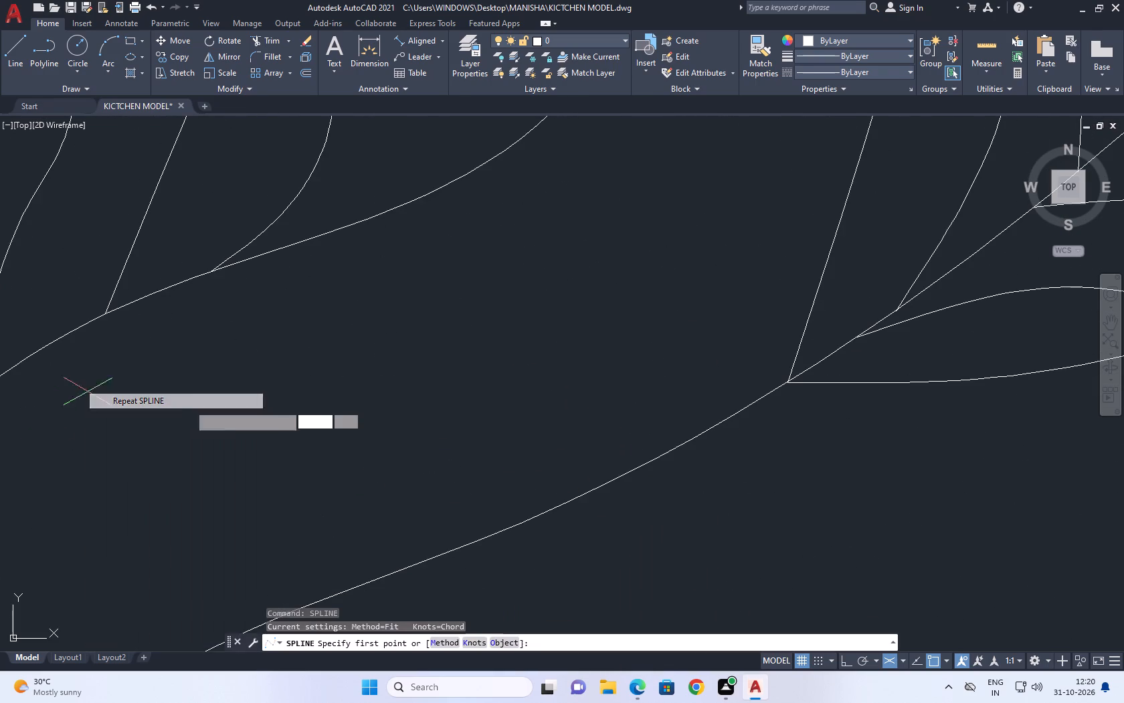
pyautogui.scroll(-3, 256, 412)
pyautogui.click(167, 439)
pyautogui.moveTo(203, 424); pyautogui.dragTo(228, 445)
pyautogui.moveTo(248, 438); pyautogui.dragTo(260, 437)
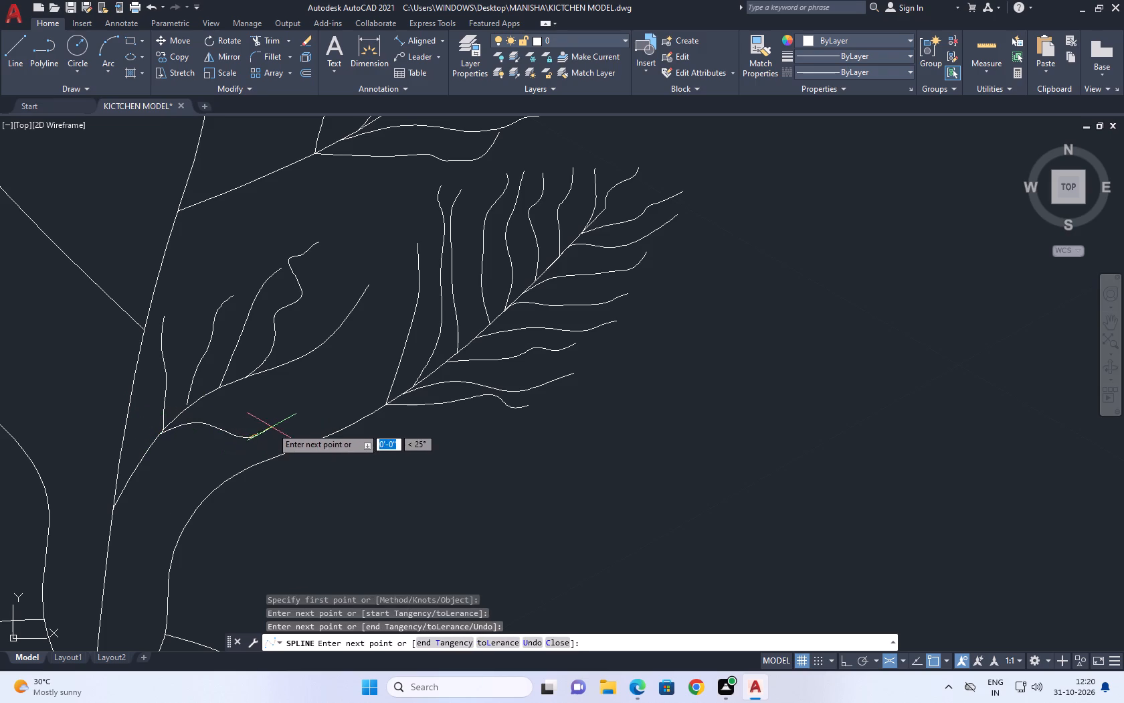
pyautogui.click(288, 422)
pyautogui.moveTo(300, 422); pyautogui.dragTo(306, 422)
pyautogui.click(322, 417)
pyautogui.click(331, 416)
pyautogui.rightClick(332, 414)
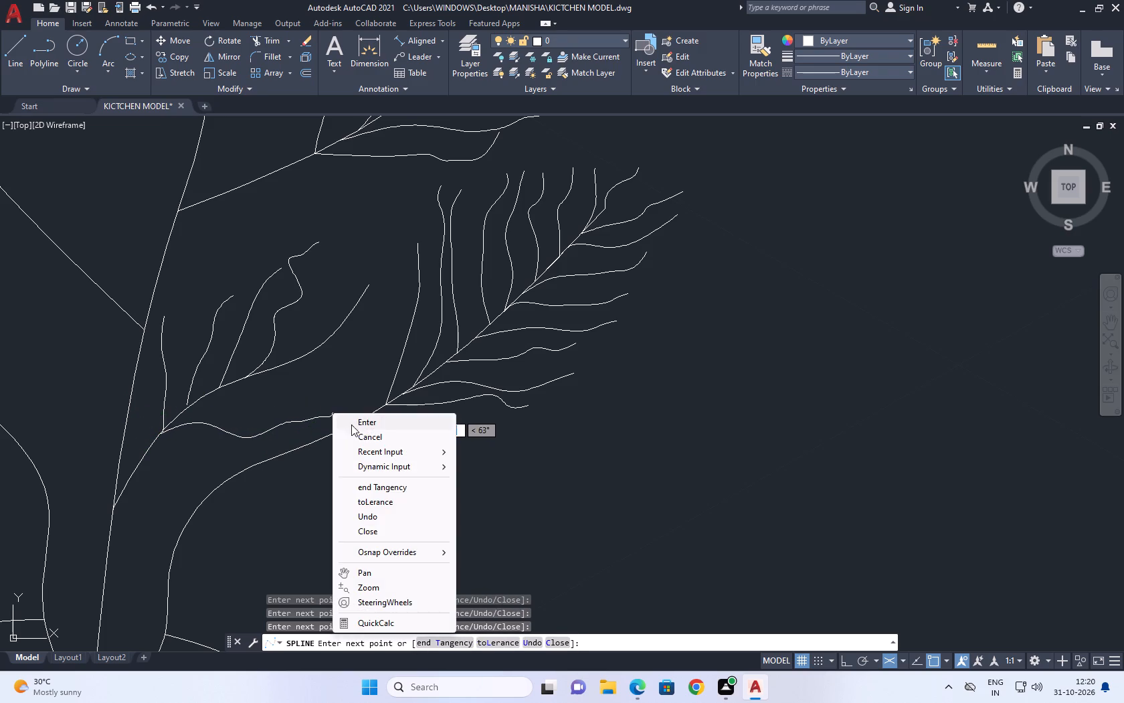
pyautogui.click(351, 424)
# Draw a wavy fit-point spline twig running right beneath the branch, starting at the base of the second upward twig.
pyautogui.rightClick(339, 402)
pyautogui.click(375, 414)
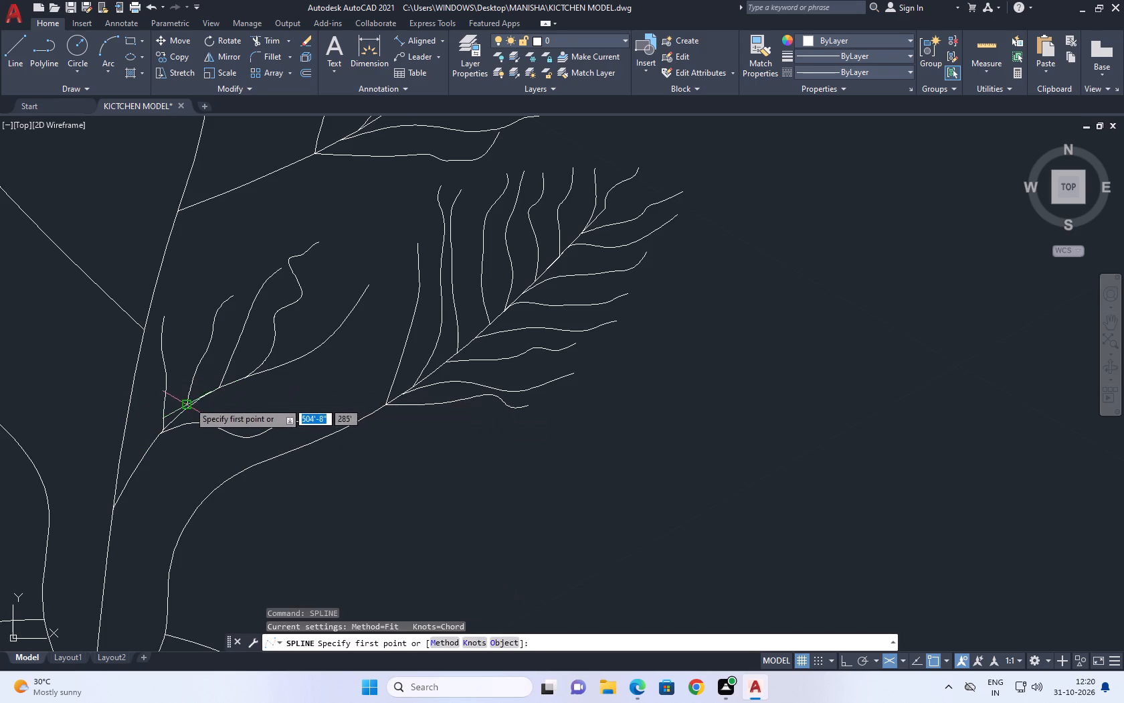
pyautogui.click(188, 410)
pyautogui.moveTo(231, 399); pyautogui.dragTo(251, 409)
pyautogui.moveTo(254, 410); pyautogui.dragTo(267, 411)
pyautogui.click(278, 411)
pyautogui.click(286, 407)
pyautogui.moveTo(298, 400); pyautogui.dragTo(312, 400)
pyautogui.click(318, 394)
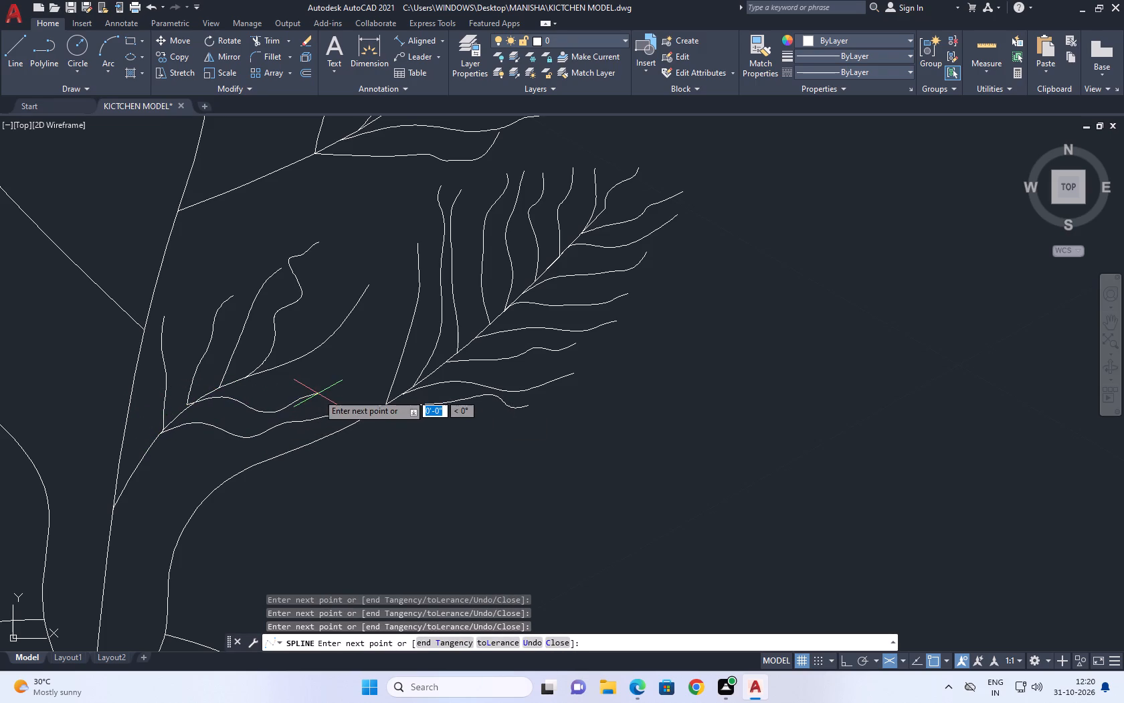
pyautogui.rightClick(320, 393)
pyautogui.click(339, 399)
# Draw a short curved fit-point spline twig running right from the branch's underside, starting just beyond the S-shaped twig.
pyautogui.rightClick(316, 393)
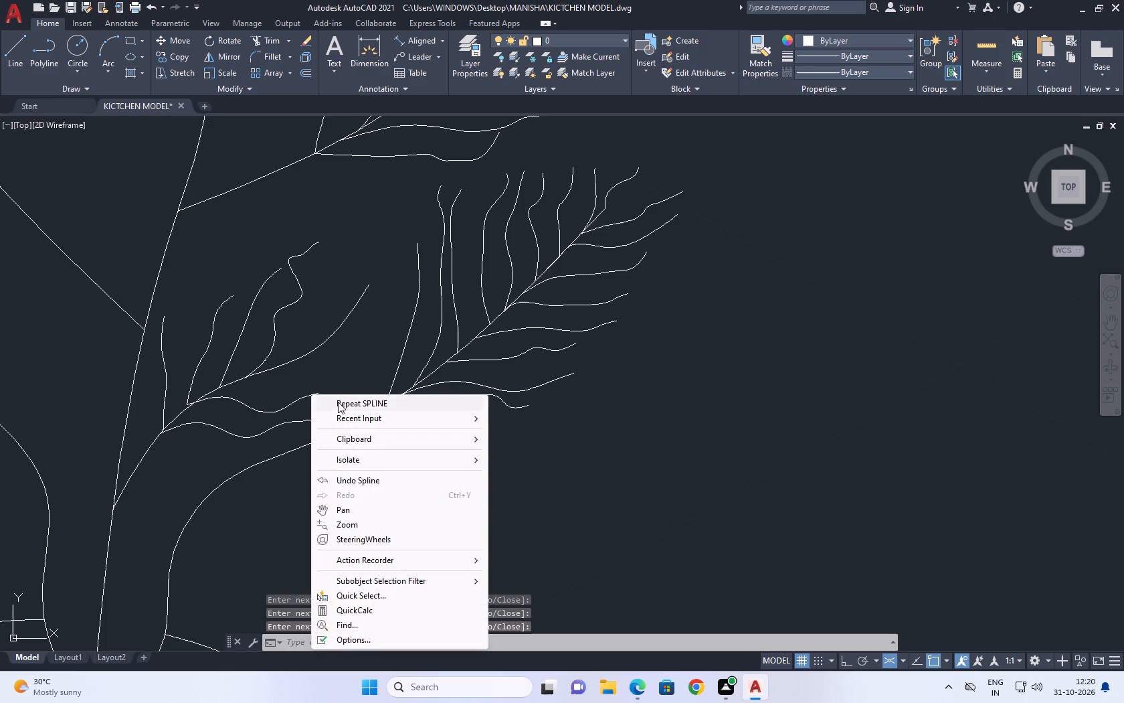
pyautogui.click(338, 402)
pyautogui.click(274, 371)
pyautogui.moveTo(294, 370); pyautogui.dragTo(329, 385)
pyautogui.click(337, 376)
pyautogui.click(345, 371)
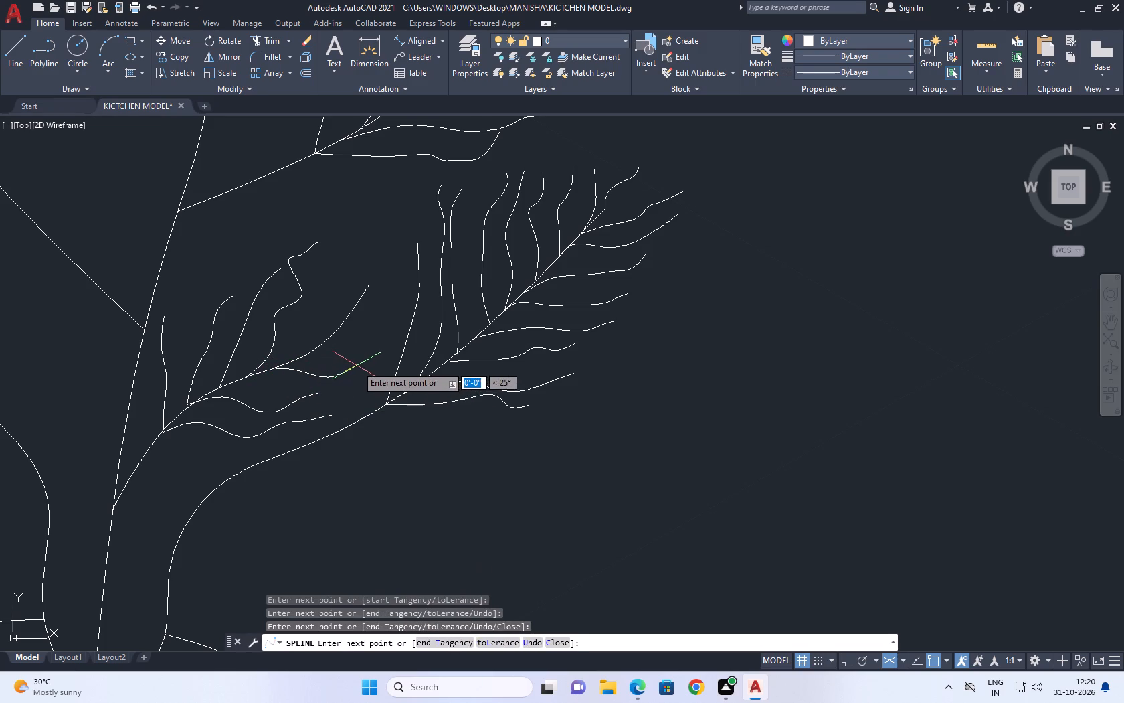
pyautogui.click(357, 366)
pyautogui.moveTo(375, 365); pyautogui.dragTo(314, 418, button='middle')
pyautogui.scroll(-1, 309, 415)
pyautogui.rightClick(341, 412)
pyautogui.click(366, 423)
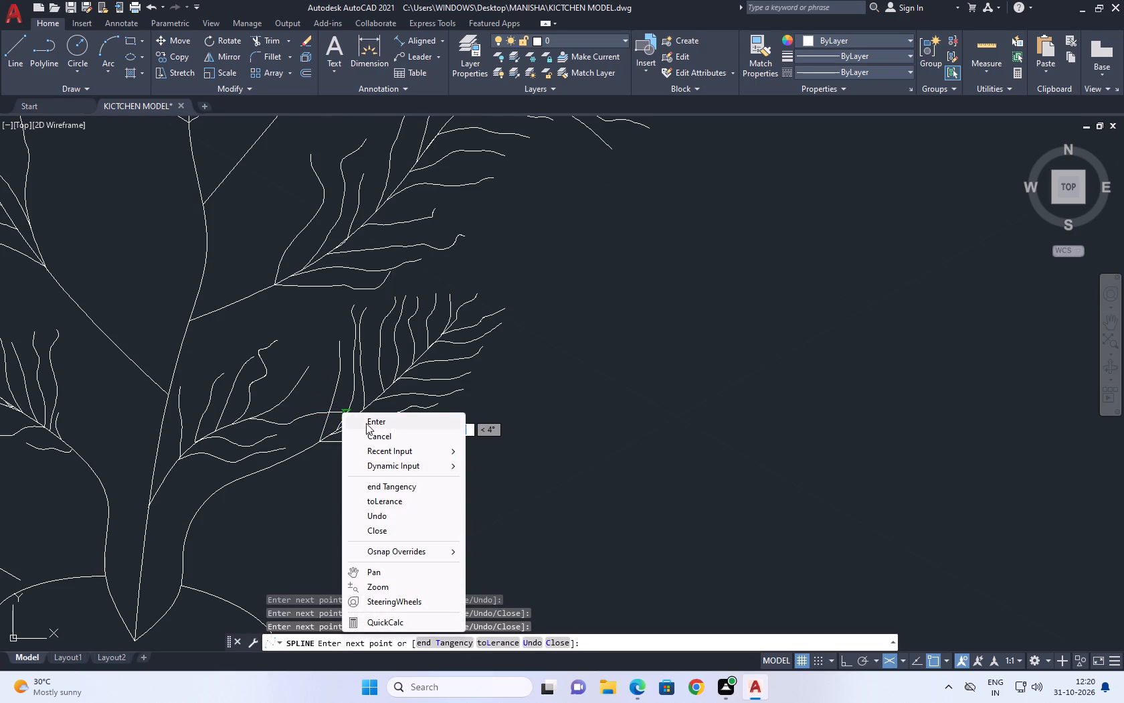
# Draw a short, gently wavy fit-point spline twig running right across the branch, partway between the last lower twig and the tip.
pyautogui.scroll(2, 292, 388)
pyautogui.rightClick(291, 403)
pyautogui.click(326, 420)
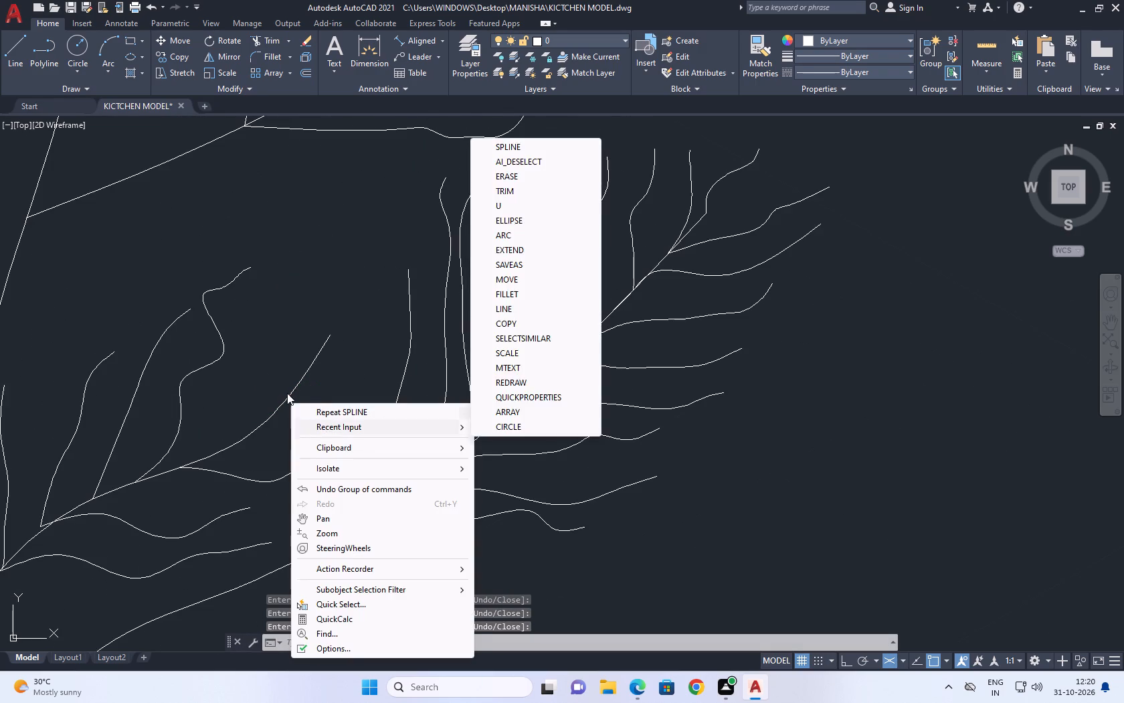
pyautogui.click(316, 410)
pyautogui.scroll(3, 266, 392)
pyautogui.click(274, 469)
pyautogui.moveTo(313, 445); pyautogui.dragTo(343, 460)
pyautogui.moveTo(355, 447); pyautogui.dragTo(363, 447)
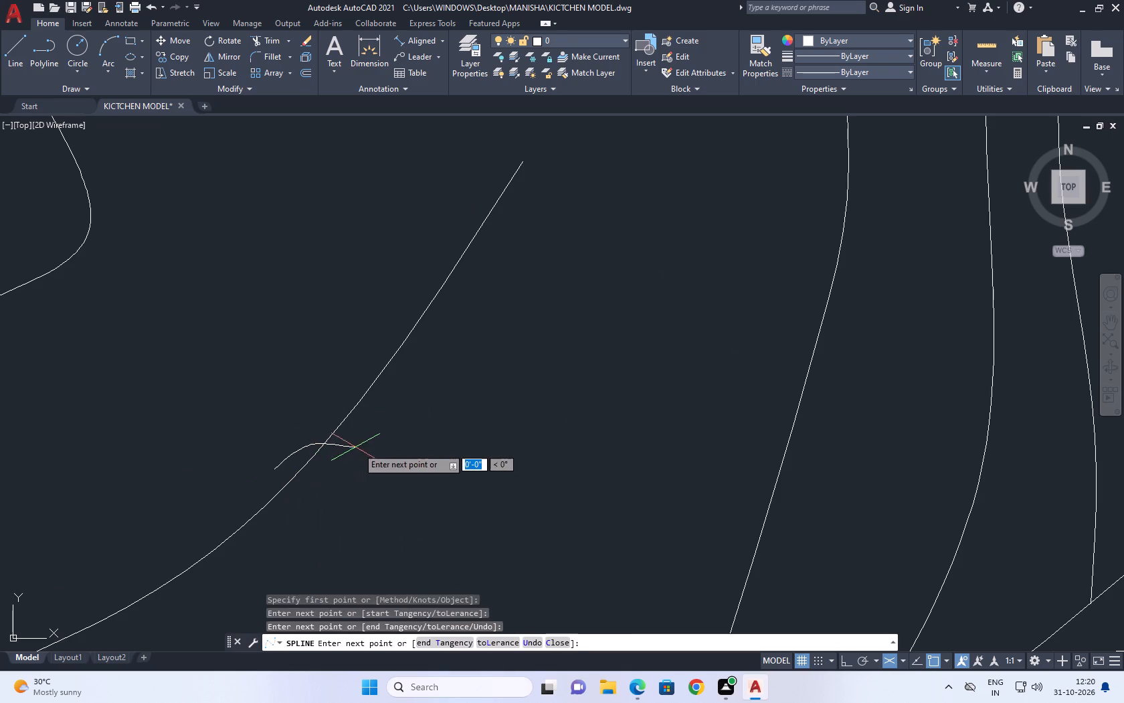
pyautogui.moveTo(377, 445); pyautogui.dragTo(387, 445)
pyautogui.click(396, 441)
pyautogui.scroll(-6, 438, 439)
pyautogui.scroll(5, 432, 443)
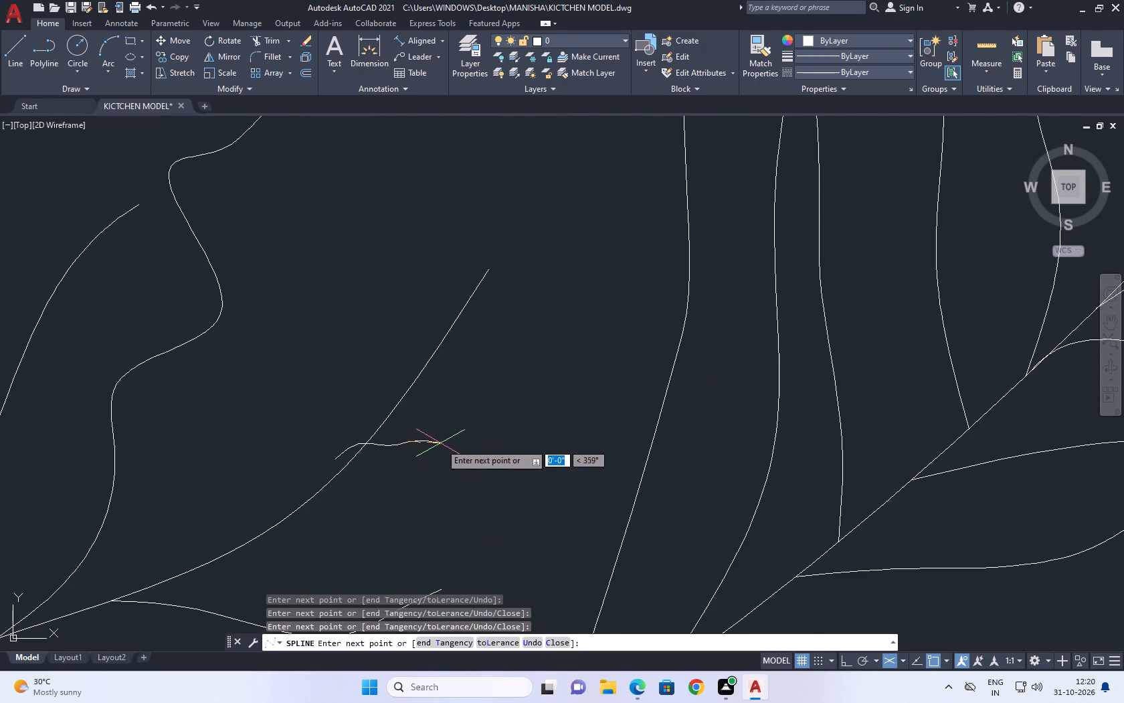
pyautogui.click(442, 452)
pyautogui.click(461, 455)
pyautogui.rightClick(459, 451)
pyautogui.click(474, 459)
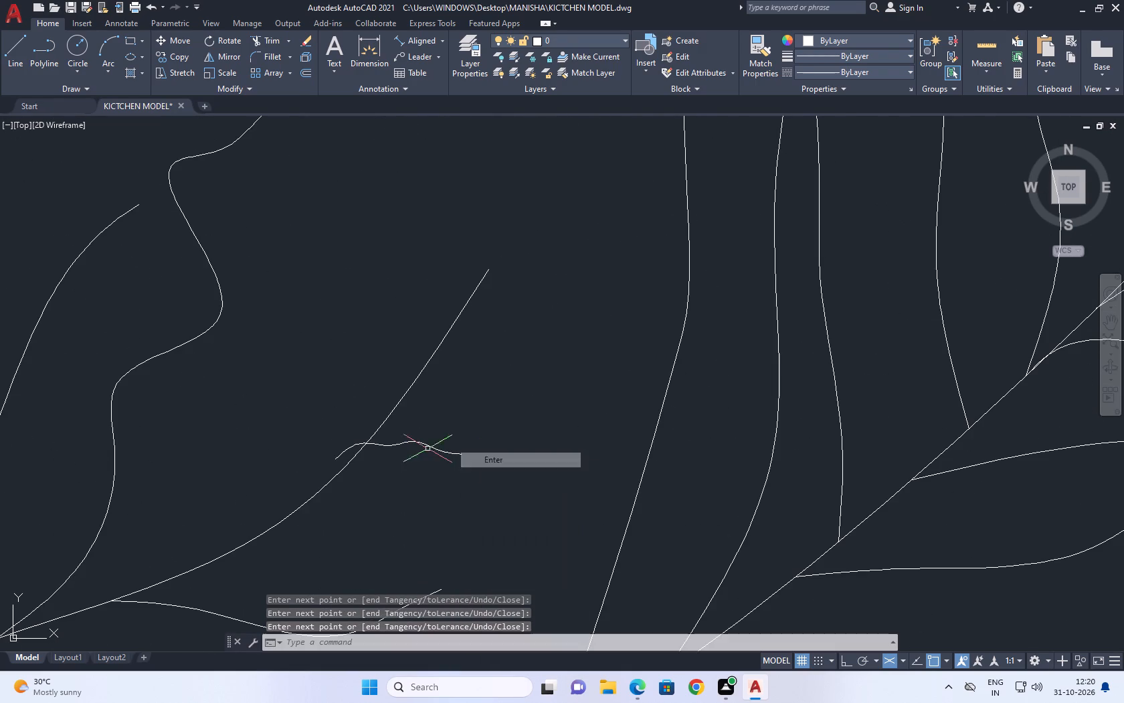
# Draw a wavy fit-point spline twig from above the branch's tip down to the branch, meeting it just short of the tip.
pyautogui.moveTo(437, 392); pyautogui.dragTo(435, 382, button='right')
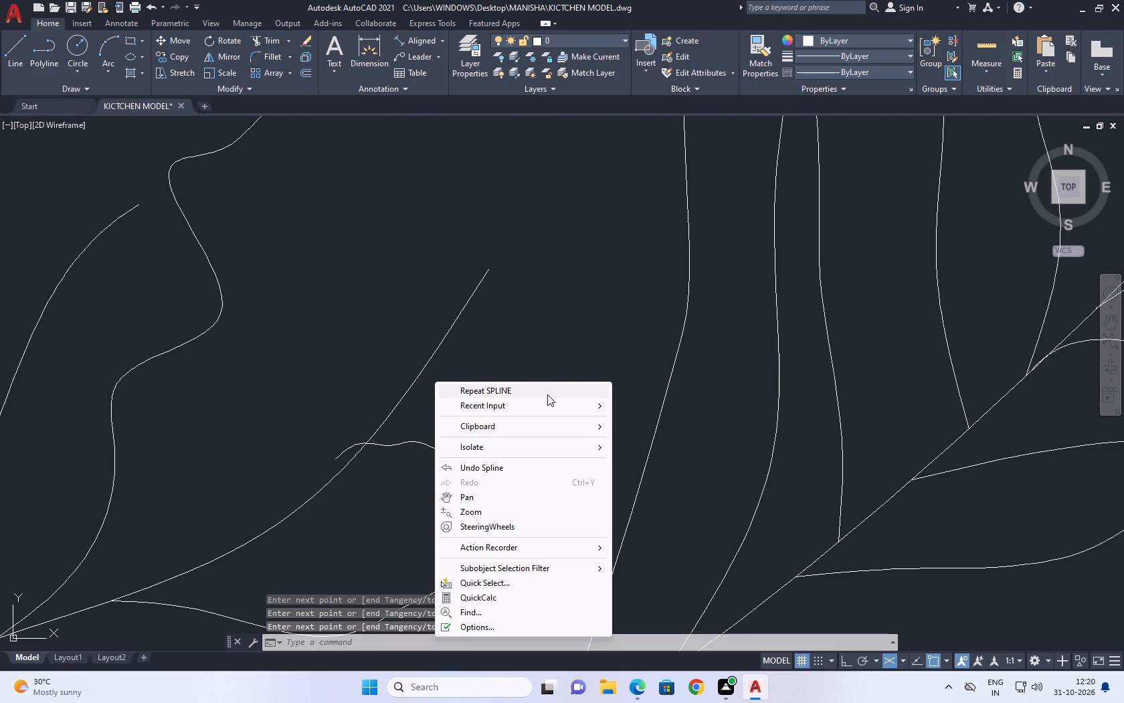
pyautogui.click(525, 392)
pyautogui.click(413, 137)
pyautogui.click(437, 276)
pyautogui.moveTo(431, 287); pyautogui.dragTo(414, 301)
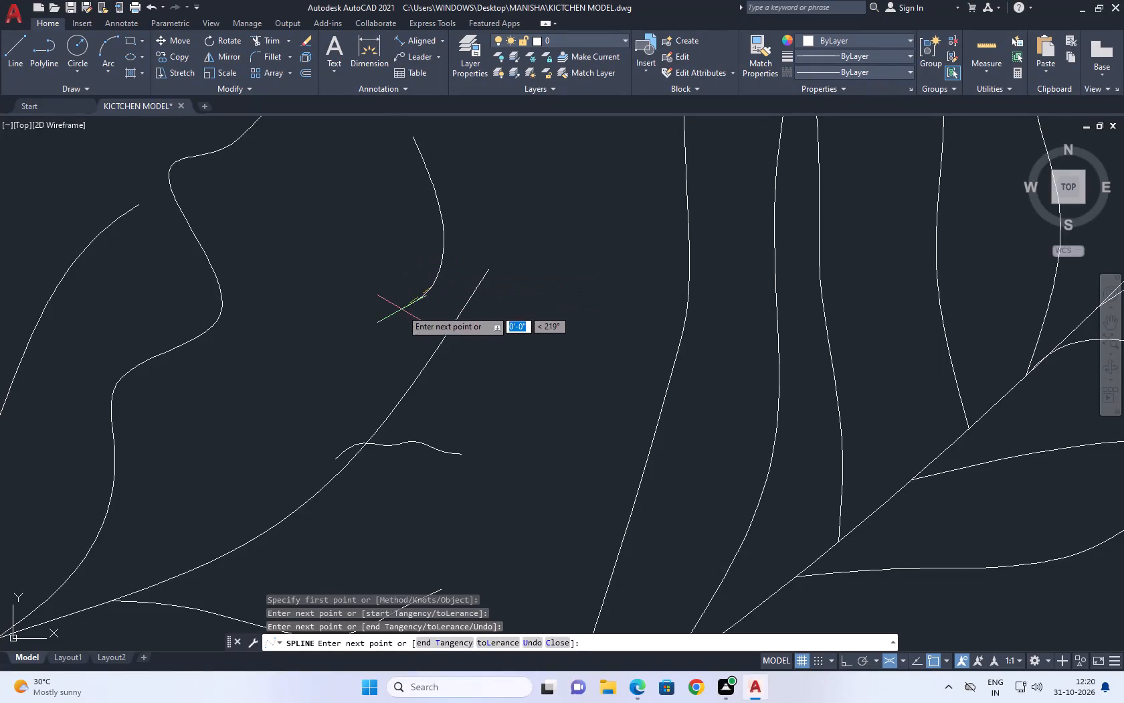
pyautogui.moveTo(397, 360); pyautogui.dragTo(397, 366)
pyautogui.moveTo(405, 395); pyautogui.dragTo(405, 401)
pyautogui.rightClick(435, 365)
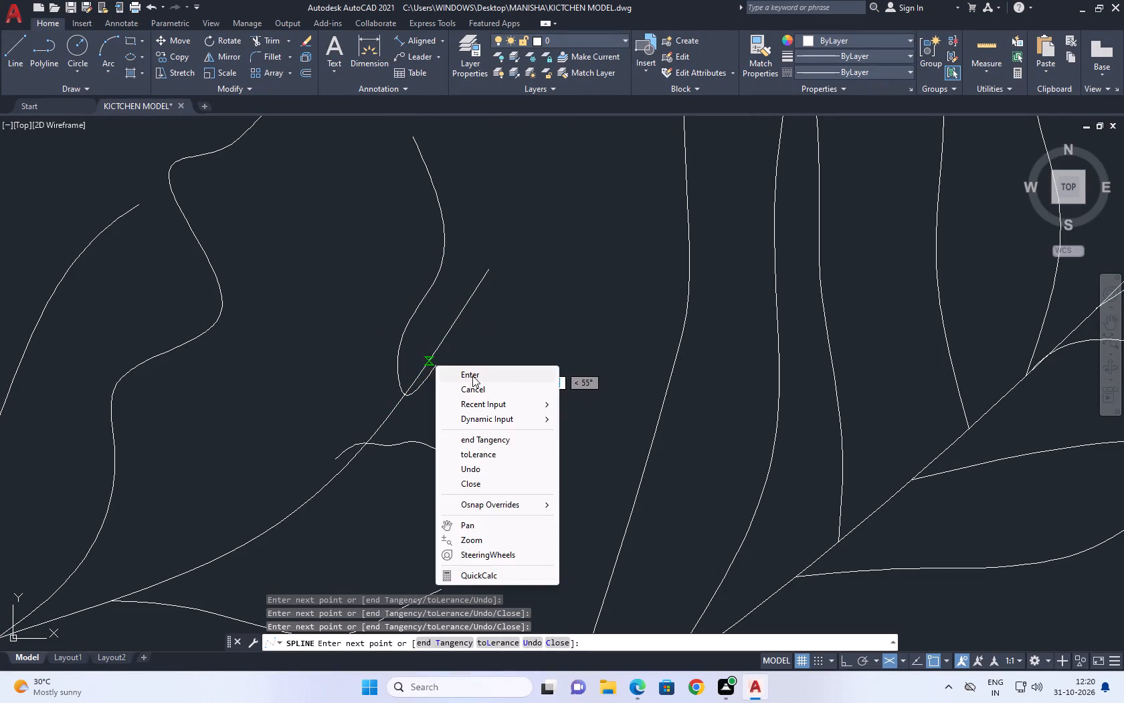
pyautogui.click(472, 376)
# Stretch the first two fit points of the short crossing twig onto the branch so that it starts there without crossing.
pyautogui.scroll(2, 388, 424)
pyautogui.click(492, 471)
pyautogui.click(448, 507)
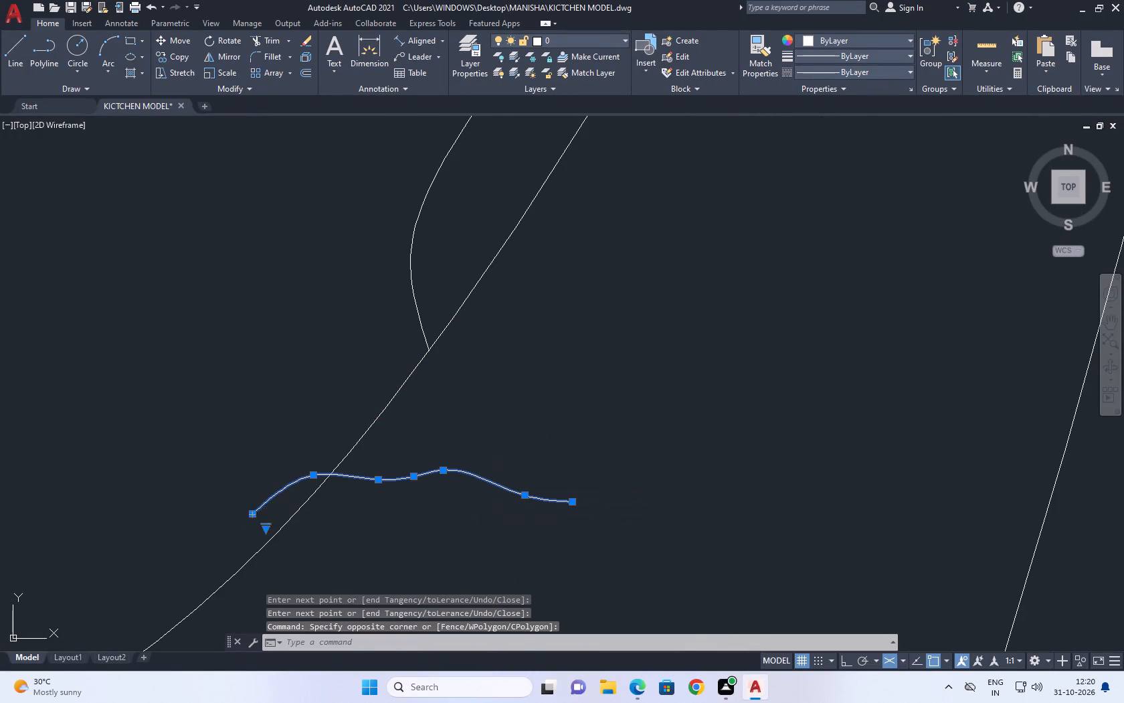
pyautogui.click(250, 514)
pyautogui.click(335, 473)
pyautogui.scroll(5, 332, 485)
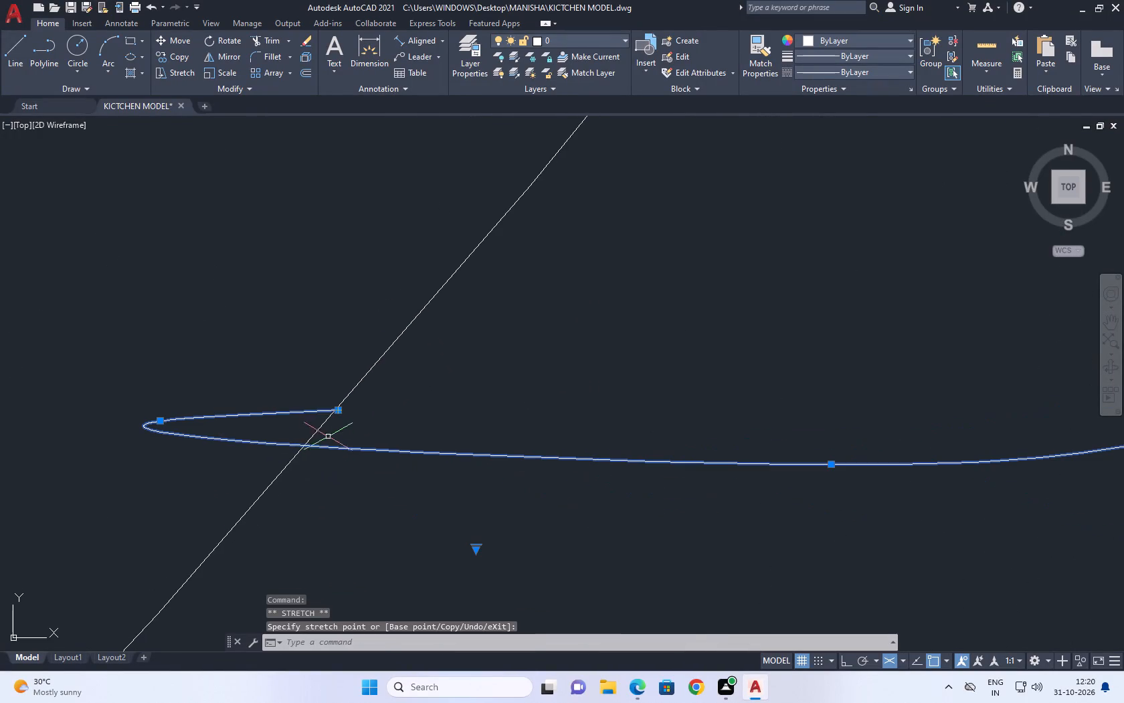
pyautogui.click(337, 409)
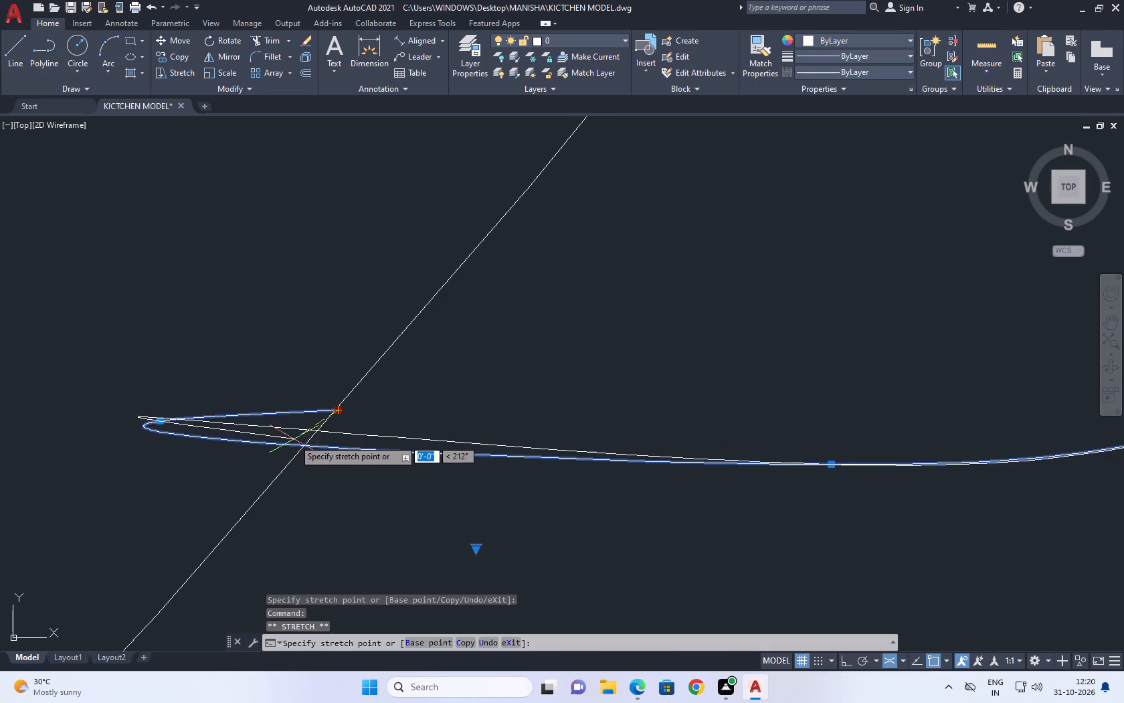
pyautogui.click(308, 446)
pyautogui.click(157, 420)
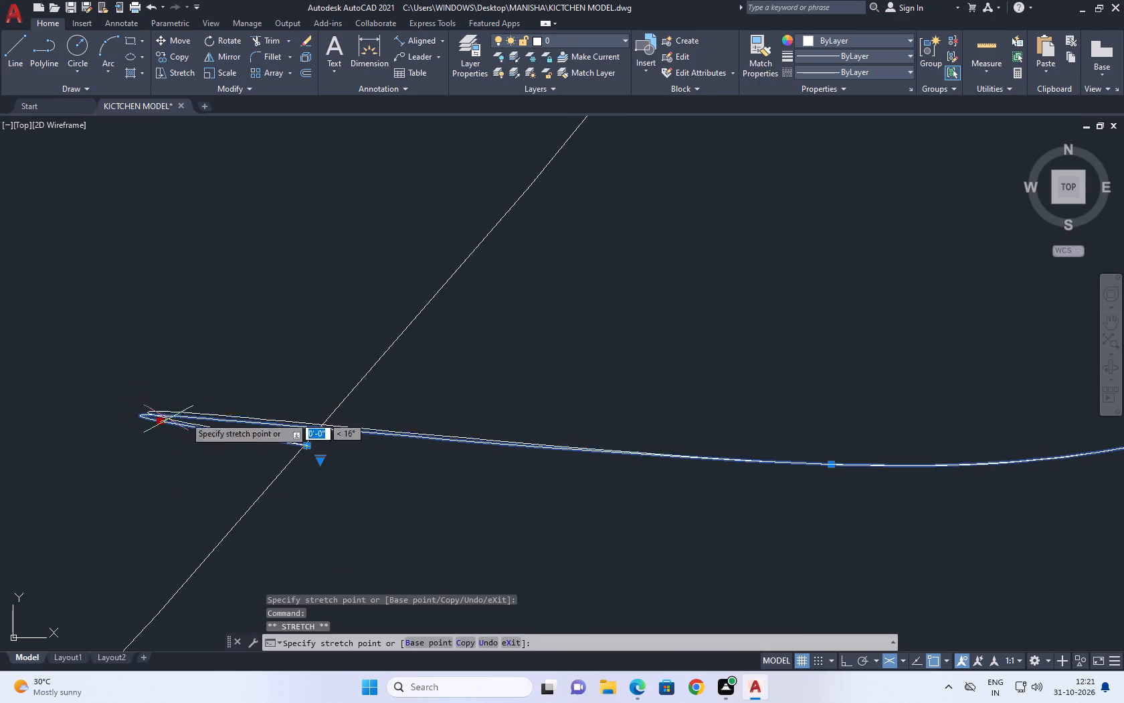
pyautogui.click(304, 448)
pyautogui.scroll(-5, 366, 425)
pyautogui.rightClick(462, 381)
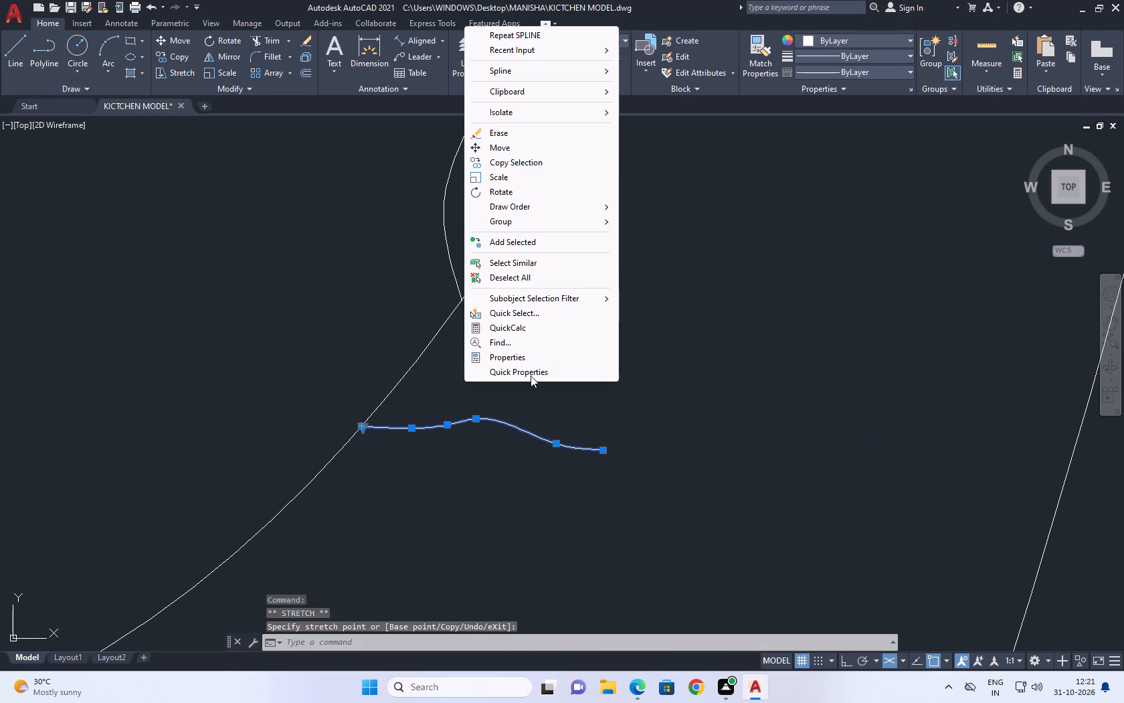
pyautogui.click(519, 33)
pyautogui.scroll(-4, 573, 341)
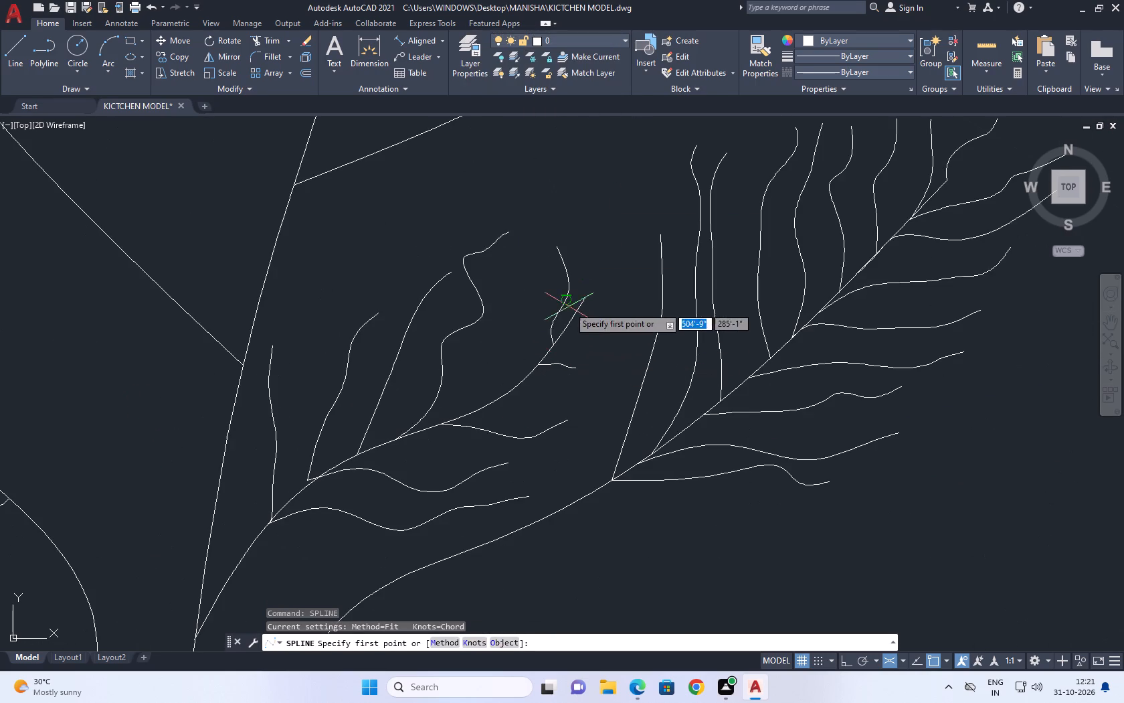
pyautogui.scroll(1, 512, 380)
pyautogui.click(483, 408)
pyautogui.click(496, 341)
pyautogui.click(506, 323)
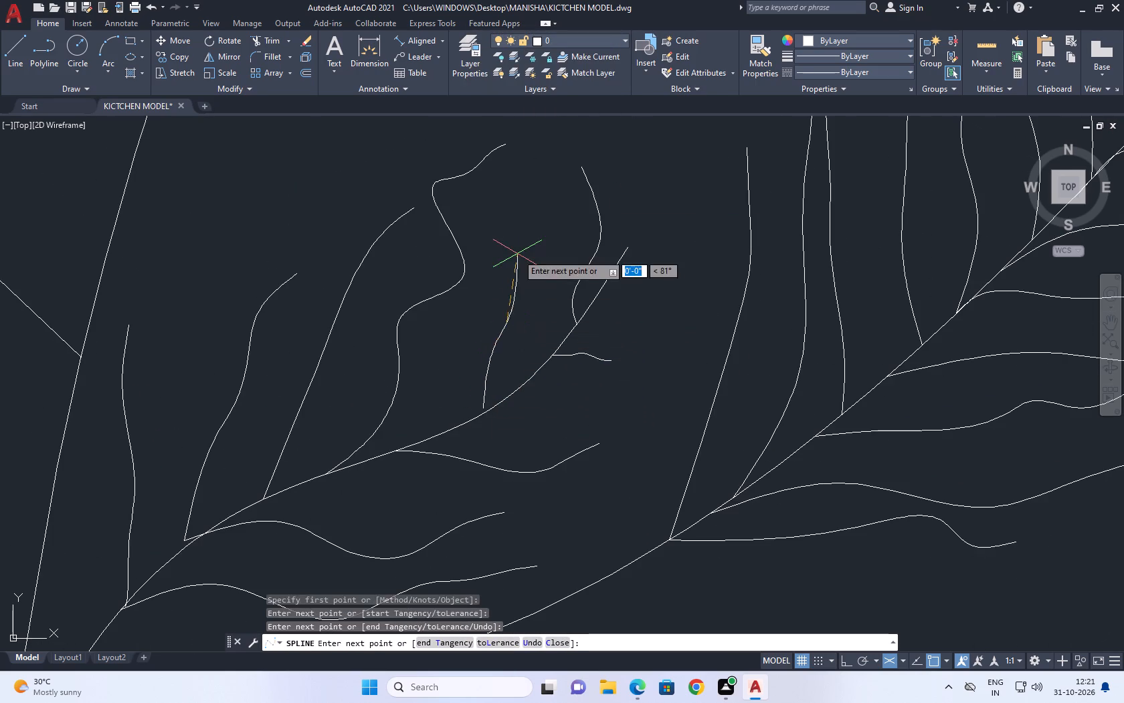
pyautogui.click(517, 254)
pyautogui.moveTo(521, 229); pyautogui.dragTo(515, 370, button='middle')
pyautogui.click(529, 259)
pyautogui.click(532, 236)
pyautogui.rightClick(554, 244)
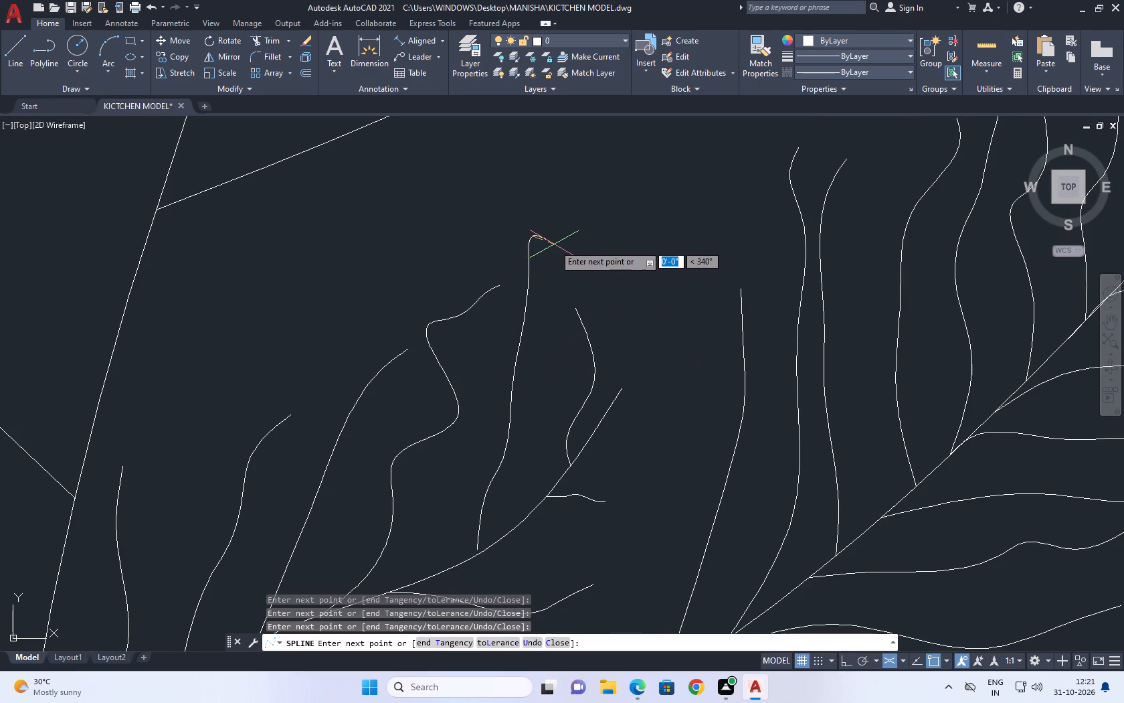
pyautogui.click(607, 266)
# Abandon the unfinished twig and draw a long wavy fit-point spline twig rising from the branch's upper side, between the S-shaped twig and the tip.
pyautogui.rightClick(525, 352)
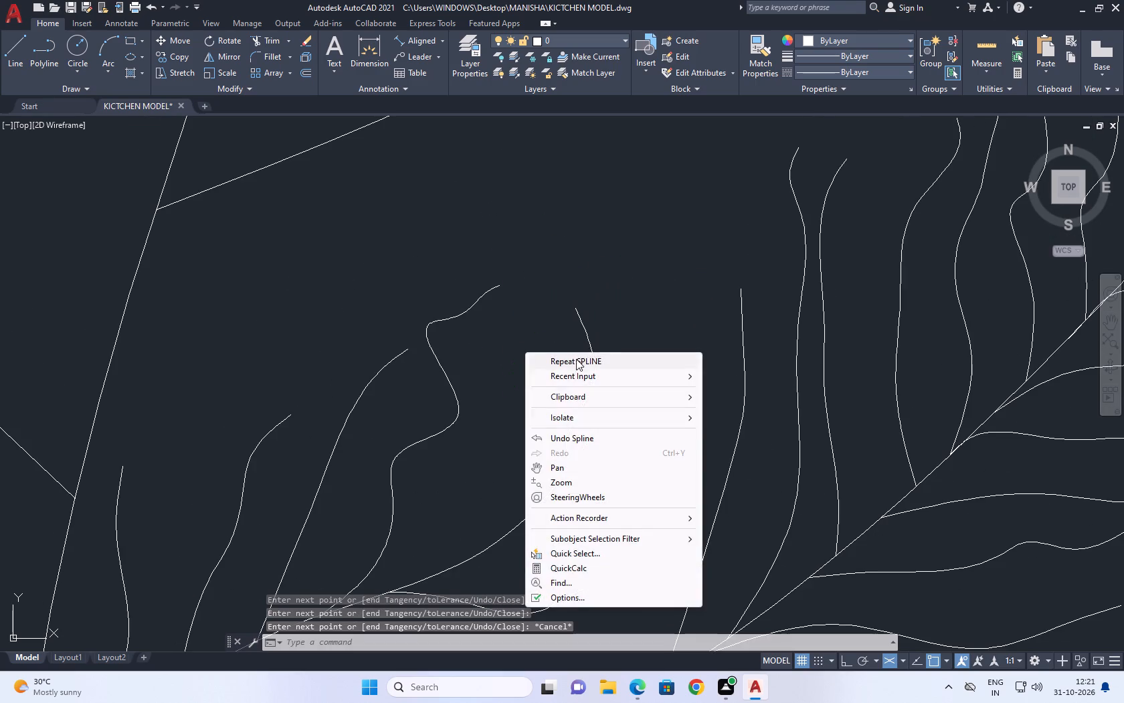
pyautogui.click(576, 360)
pyautogui.click(500, 536)
pyautogui.click(519, 429)
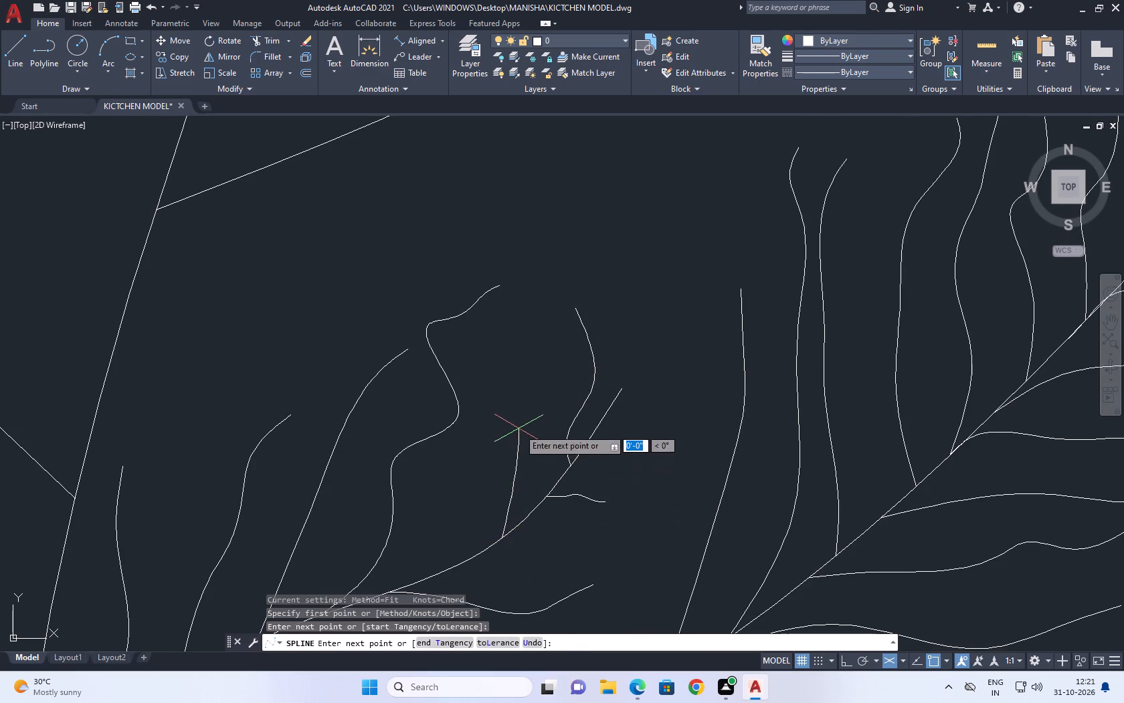
pyautogui.moveTo(517, 407); pyautogui.dragTo(519, 392)
pyautogui.moveTo(522, 373); pyautogui.dragTo(527, 354)
pyautogui.moveTo(530, 314); pyautogui.dragTo(533, 301)
pyautogui.moveTo(561, 267); pyautogui.dragTo(561, 259)
pyautogui.click(566, 242)
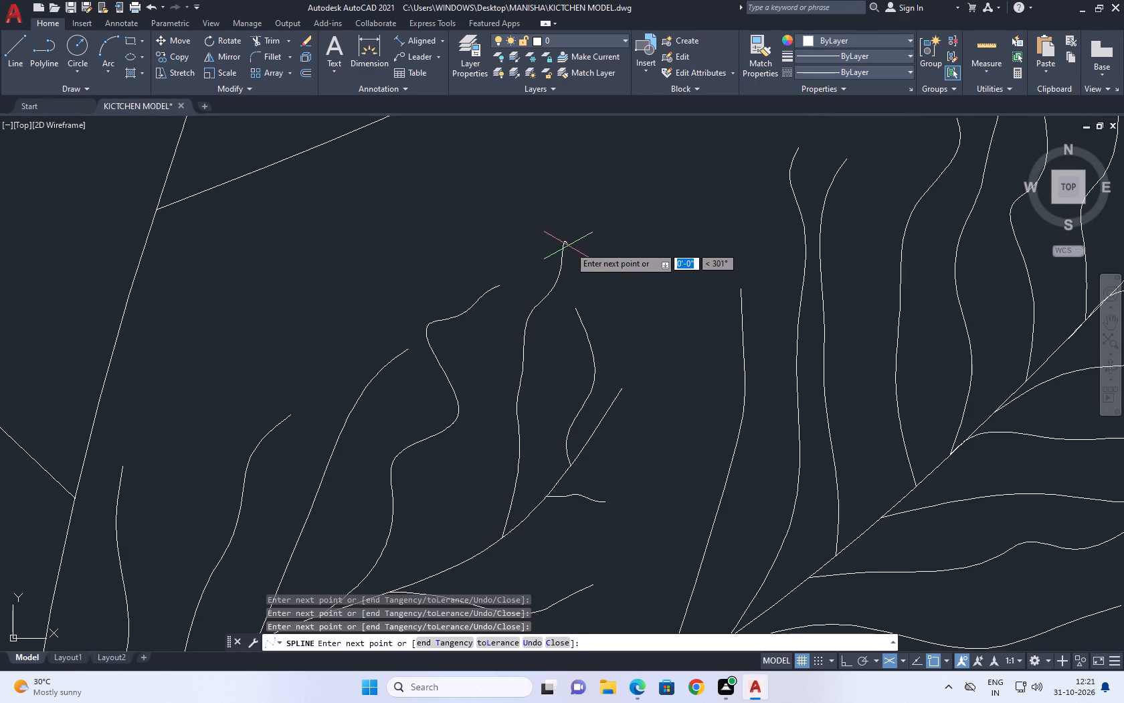
pyautogui.rightClick(570, 247)
pyautogui.click(603, 253)
# Draw a wavy fit-point spline twig rising from just above the branch's tip, leaning right and finishing in a small bend.
pyautogui.rightClick(616, 335)
pyautogui.click(674, 344)
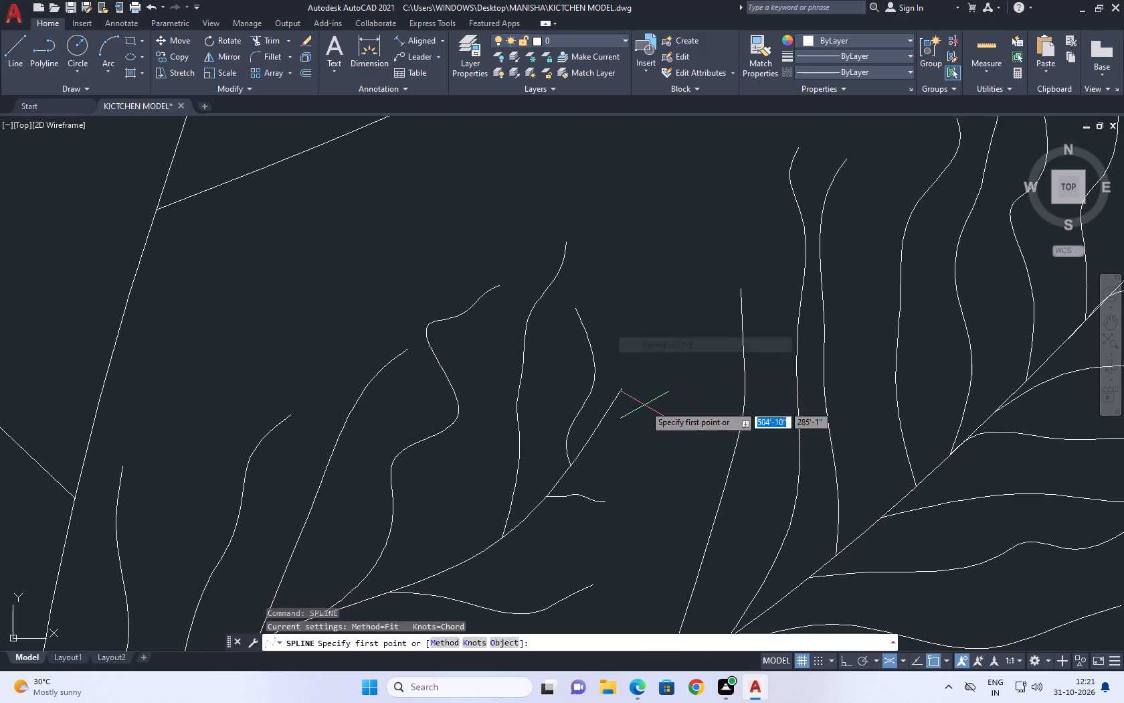
pyautogui.click(624, 382)
pyautogui.moveTo(626, 341); pyautogui.dragTo(629, 328)
pyautogui.moveTo(641, 279); pyautogui.dragTo(655, 257)
pyautogui.moveTo(662, 244); pyautogui.dragTo(662, 234)
pyautogui.click(656, 222)
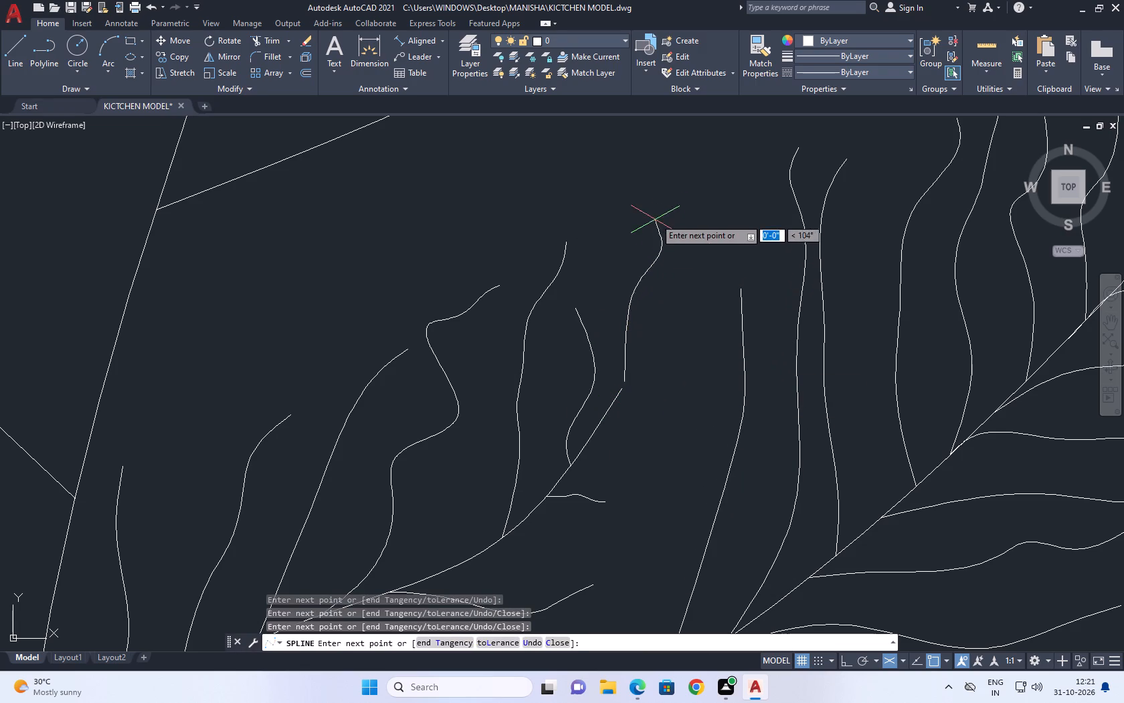
pyautogui.click(668, 204)
pyautogui.rightClick(676, 202)
pyautogui.click(714, 213)
# Join the lower end of the tip twig to the branch's end with a short curved fit-point spline.
pyautogui.rightClick(543, 360)
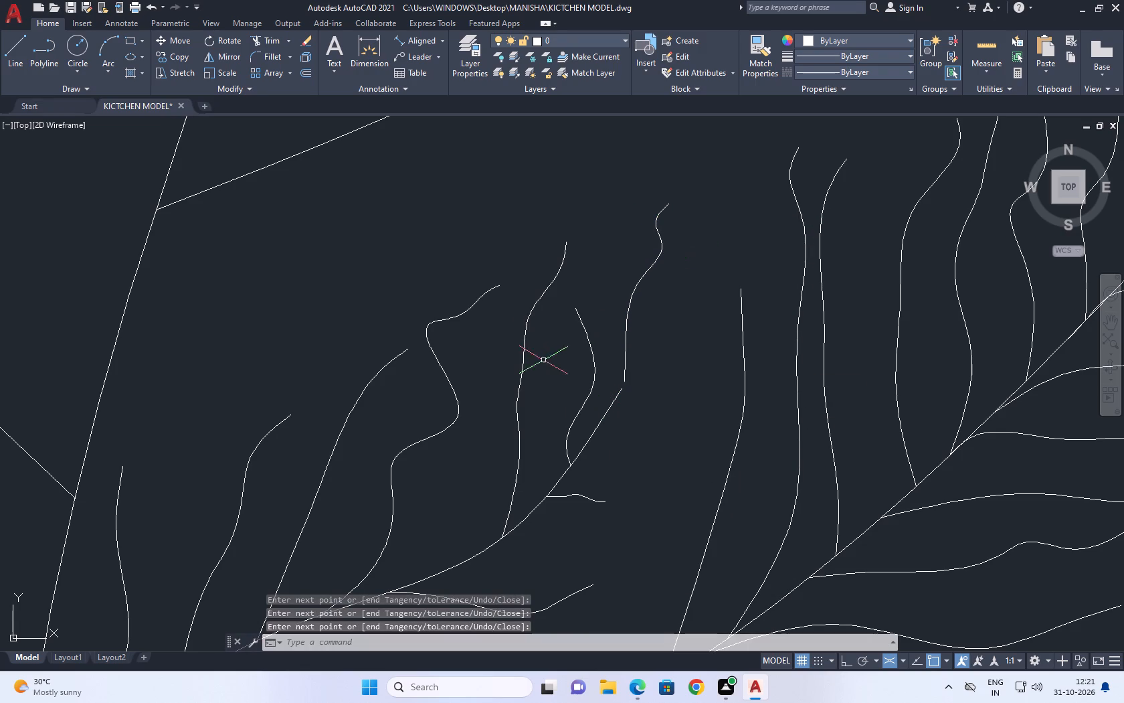
pyautogui.click(585, 360)
pyautogui.scroll(2, 594, 362)
pyautogui.click(597, 364)
pyautogui.scroll(2, 654, 380)
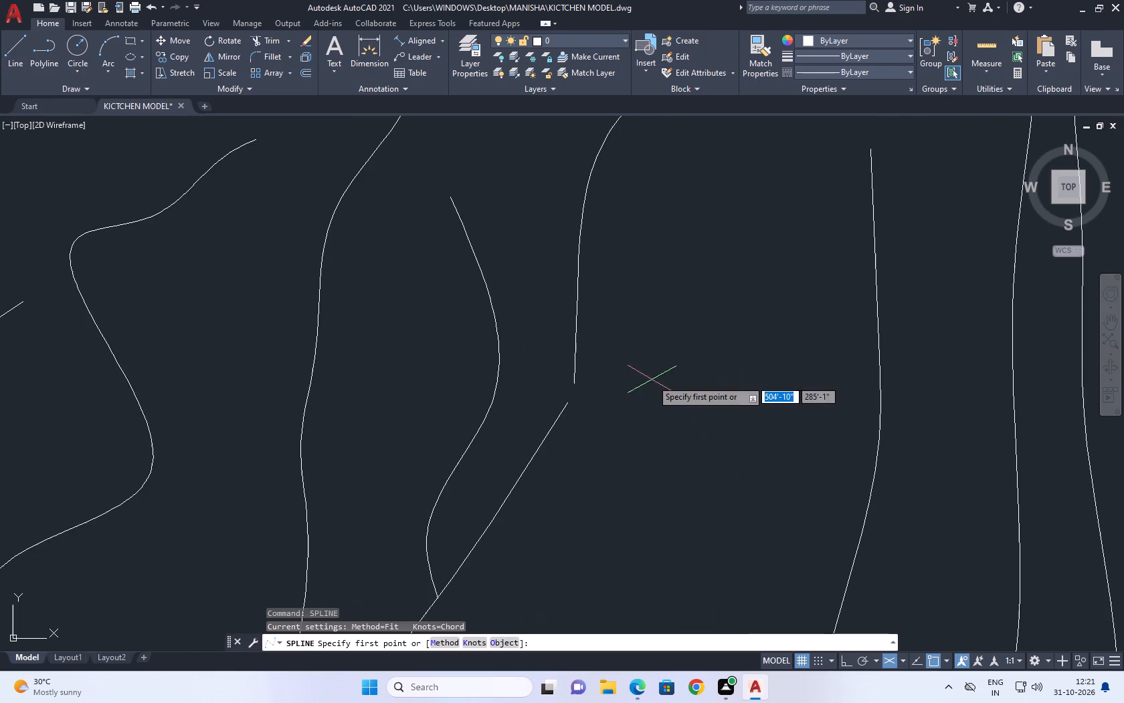
pyautogui.scroll(2, 565, 379)
pyautogui.click(595, 387)
pyautogui.click(585, 418)
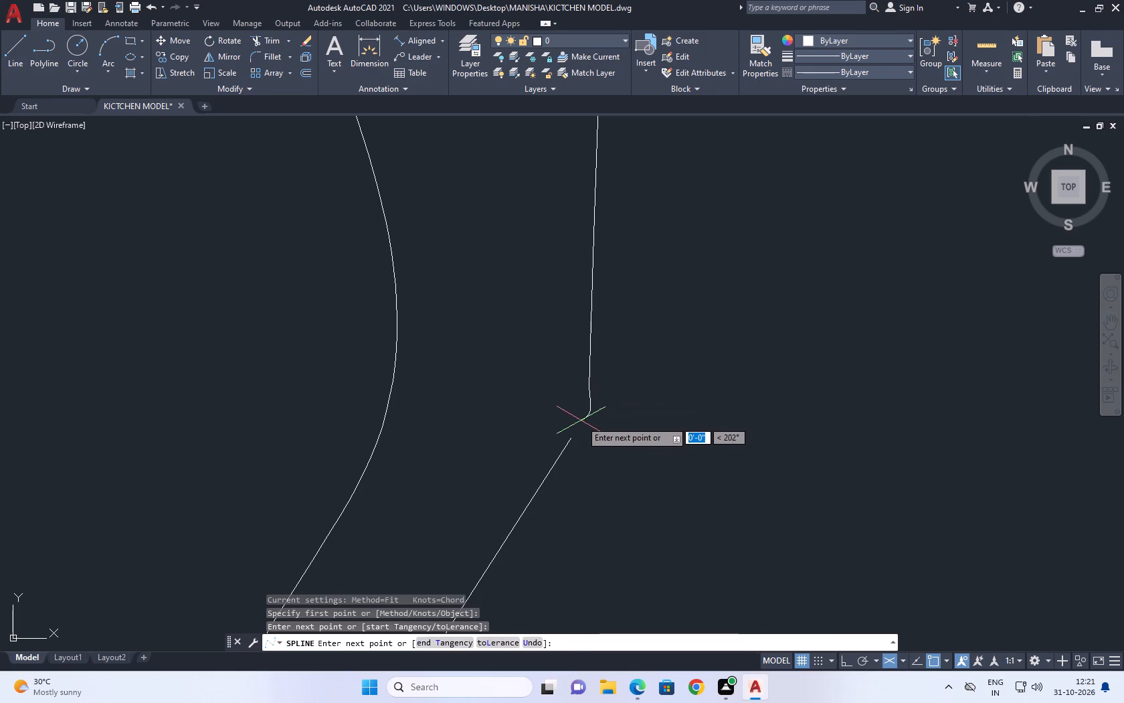
pyautogui.click(574, 433)
pyautogui.click(569, 440)
pyautogui.rightClick(568, 439)
pyautogui.click(608, 448)
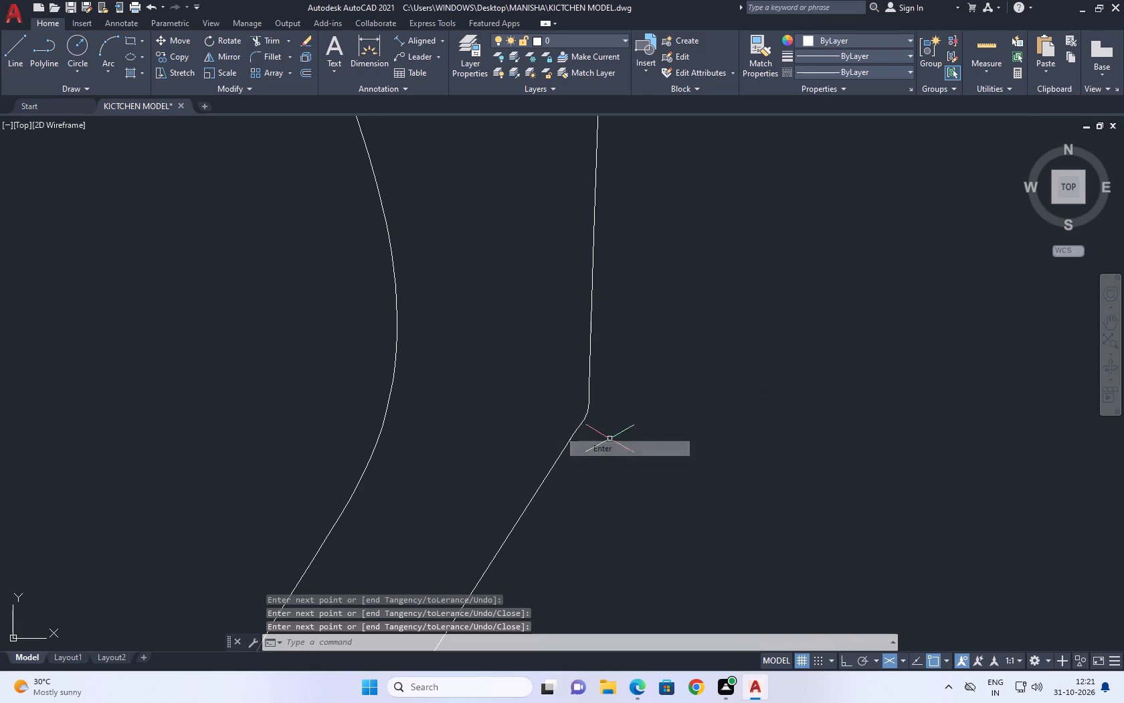
# Draw a long wavy fit-point spline twig running right and upward from the branch's underside, a little below the tip.
pyautogui.rightClick(618, 425)
pyautogui.click(648, 177)
pyautogui.scroll(-3, 662, 337)
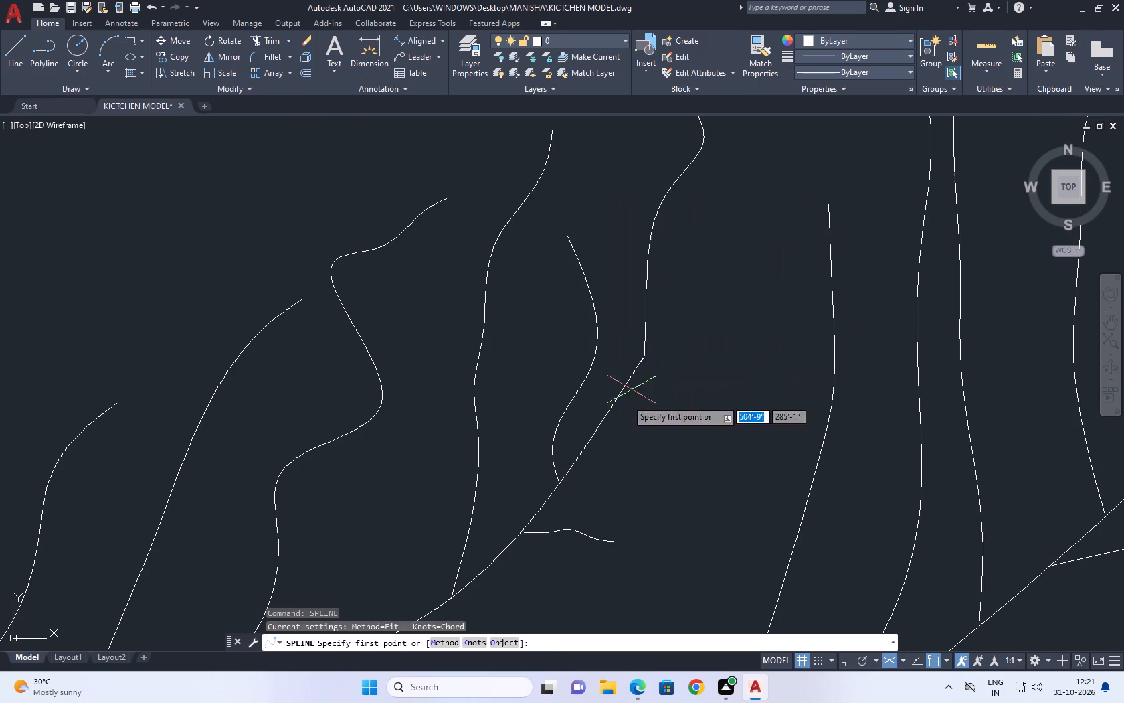
pyautogui.click(577, 453)
pyautogui.moveTo(620, 435); pyautogui.dragTo(642, 435)
pyautogui.moveTo(669, 428); pyautogui.dragTo(719, 427)
pyautogui.moveTo(740, 417); pyautogui.dragTo(763, 413)
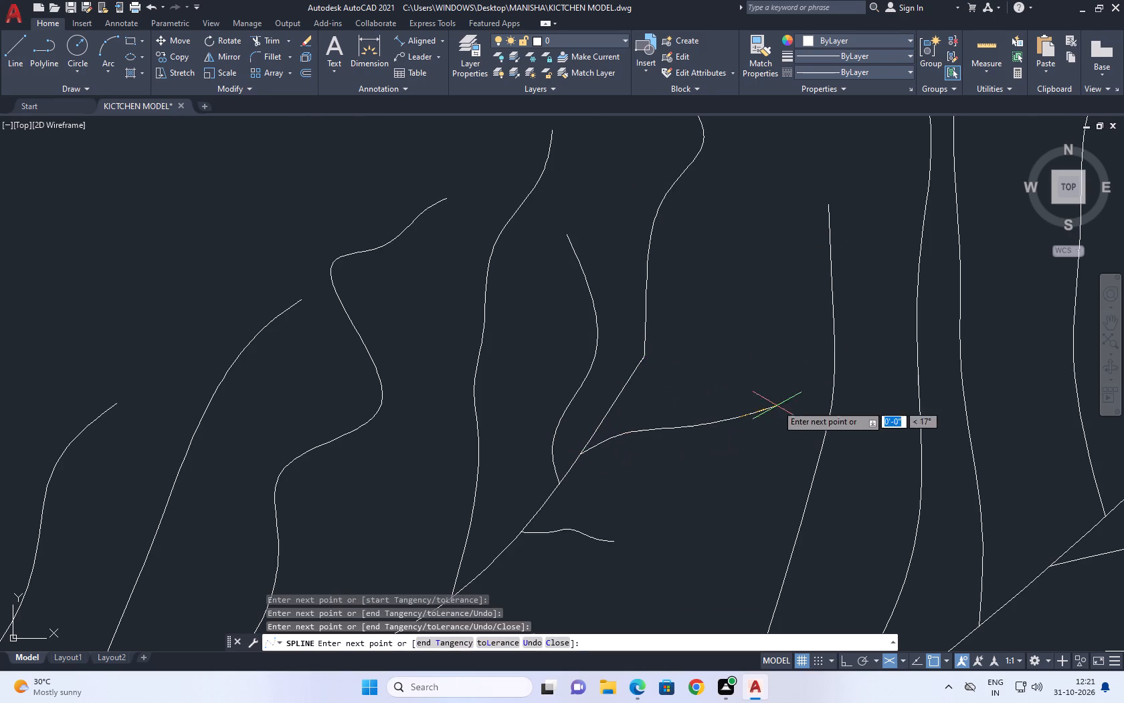
pyautogui.moveTo(814, 373); pyautogui.dragTo(822, 372)
pyautogui.click(826, 371)
pyautogui.rightClick(826, 363)
pyautogui.click(853, 374)
# Draw a long, gently wavy fit-point spline twig running right from the branch, between the new long twig and the short wavy one below.
pyautogui.rightClick(752, 374)
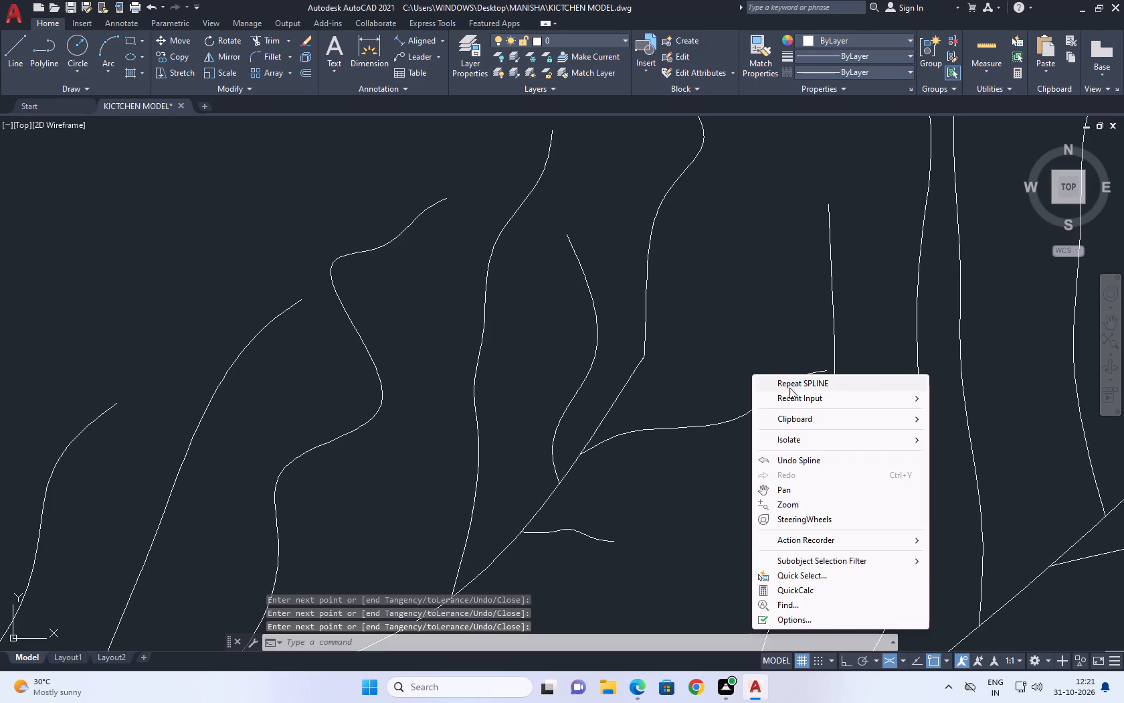
pyautogui.click(797, 383)
pyautogui.click(543, 498)
pyautogui.moveTo(594, 497); pyautogui.dragTo(610, 497)
pyautogui.moveTo(628, 488); pyautogui.dragTo(638, 487)
pyautogui.moveTo(670, 477); pyautogui.dragTo(678, 477)
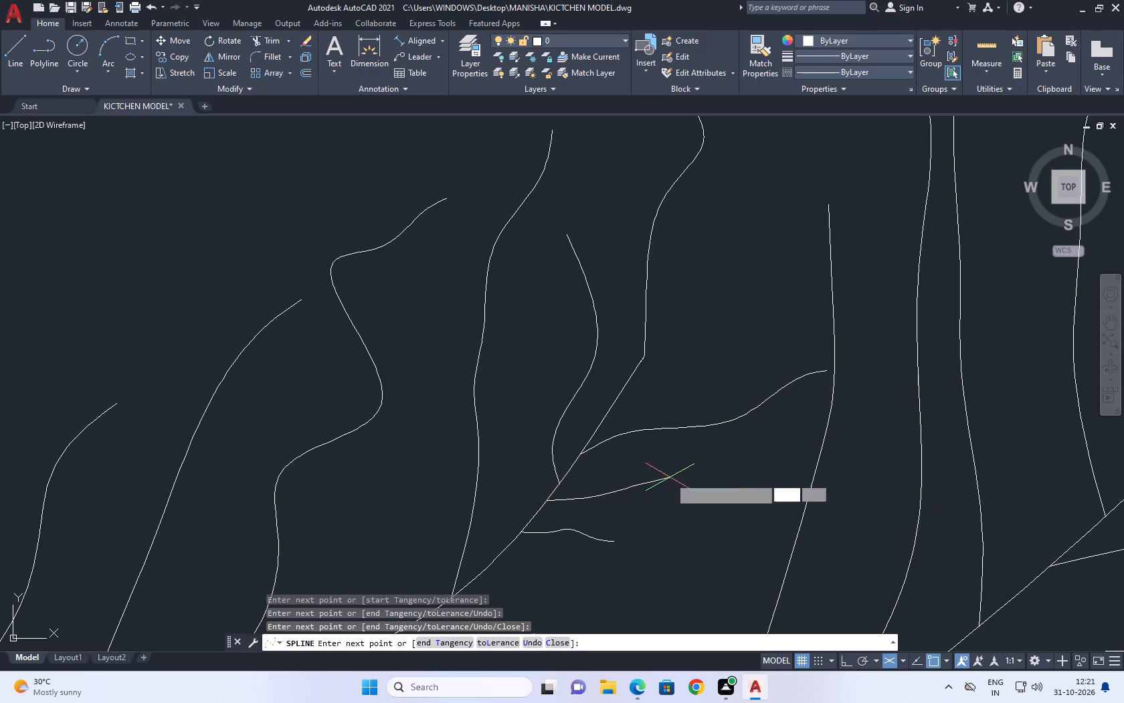
pyautogui.moveTo(678, 477); pyautogui.dragTo(692, 477)
pyautogui.moveTo(731, 475); pyautogui.dragTo(758, 475)
pyautogui.moveTo(766, 472); pyautogui.dragTo(798, 464)
pyautogui.click(800, 462)
pyautogui.rightClick(811, 457)
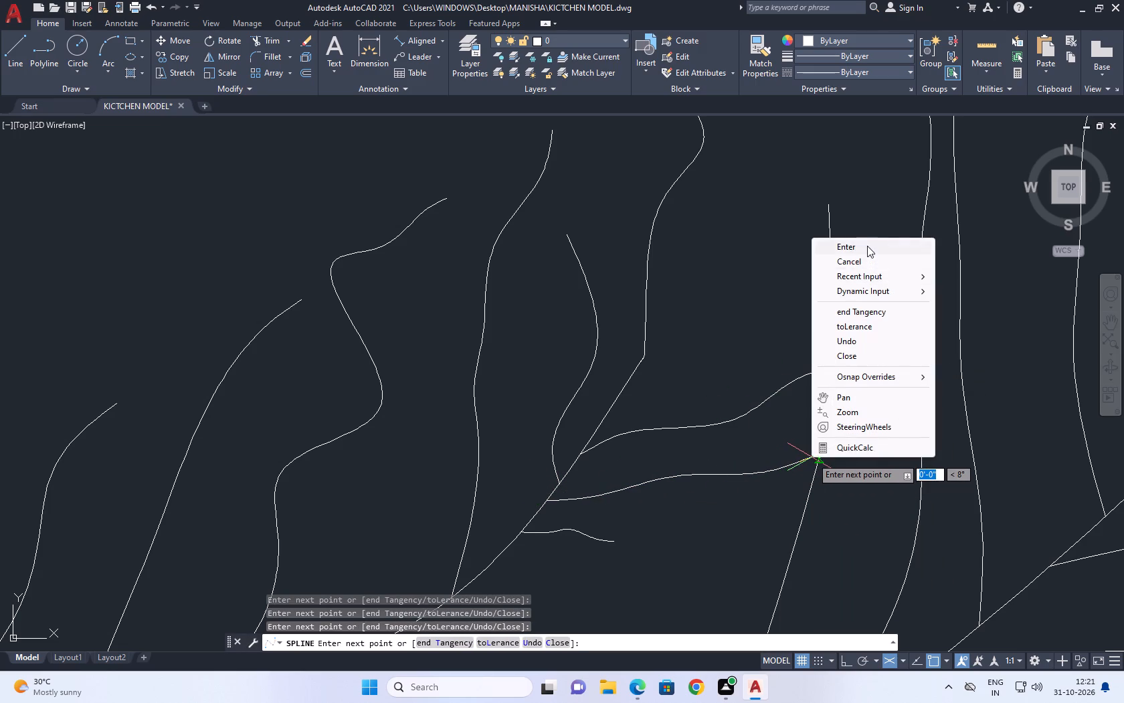
pyautogui.click(867, 246)
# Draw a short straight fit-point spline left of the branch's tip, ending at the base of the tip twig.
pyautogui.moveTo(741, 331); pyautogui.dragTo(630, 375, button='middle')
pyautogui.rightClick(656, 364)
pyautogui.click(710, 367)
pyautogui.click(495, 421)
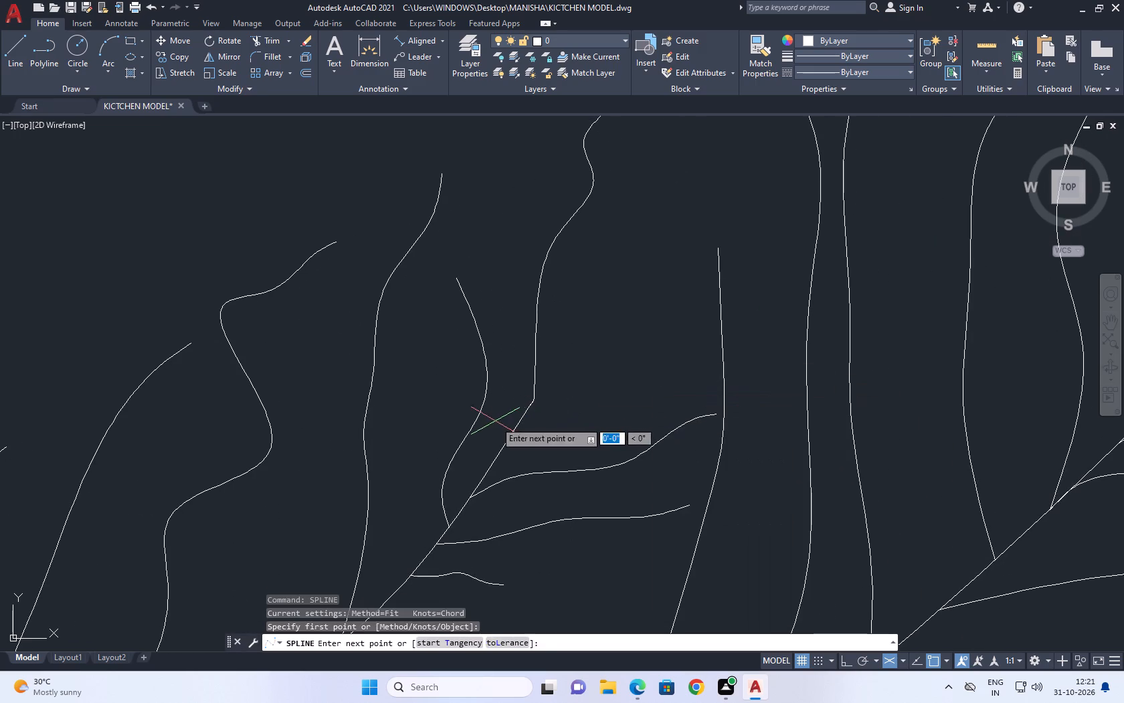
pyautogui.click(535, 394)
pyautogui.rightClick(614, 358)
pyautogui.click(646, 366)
# Draw a fit-point spline twig from the branch's tip that curves out to the right and bends steeply upward.
pyautogui.rightClick(583, 367)
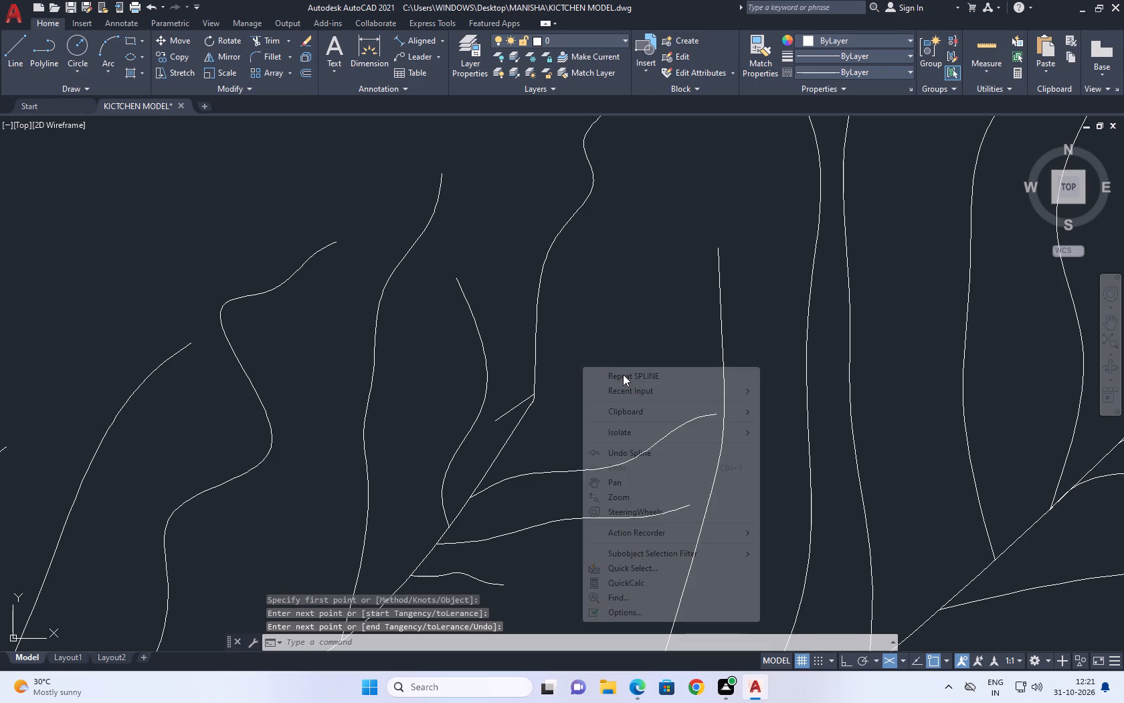
pyautogui.click(623, 374)
pyautogui.click(531, 404)
pyautogui.moveTo(572, 353); pyautogui.dragTo(583, 358)
pyautogui.moveTo(638, 341); pyautogui.dragTo(644, 342)
pyautogui.moveTo(658, 336); pyautogui.dragTo(671, 319)
pyautogui.moveTo(678, 293); pyautogui.dragTo(685, 279)
pyautogui.click(688, 266)
pyautogui.click(691, 258)
pyautogui.rightClick(700, 244)
pyautogui.rightClick(707, 228)
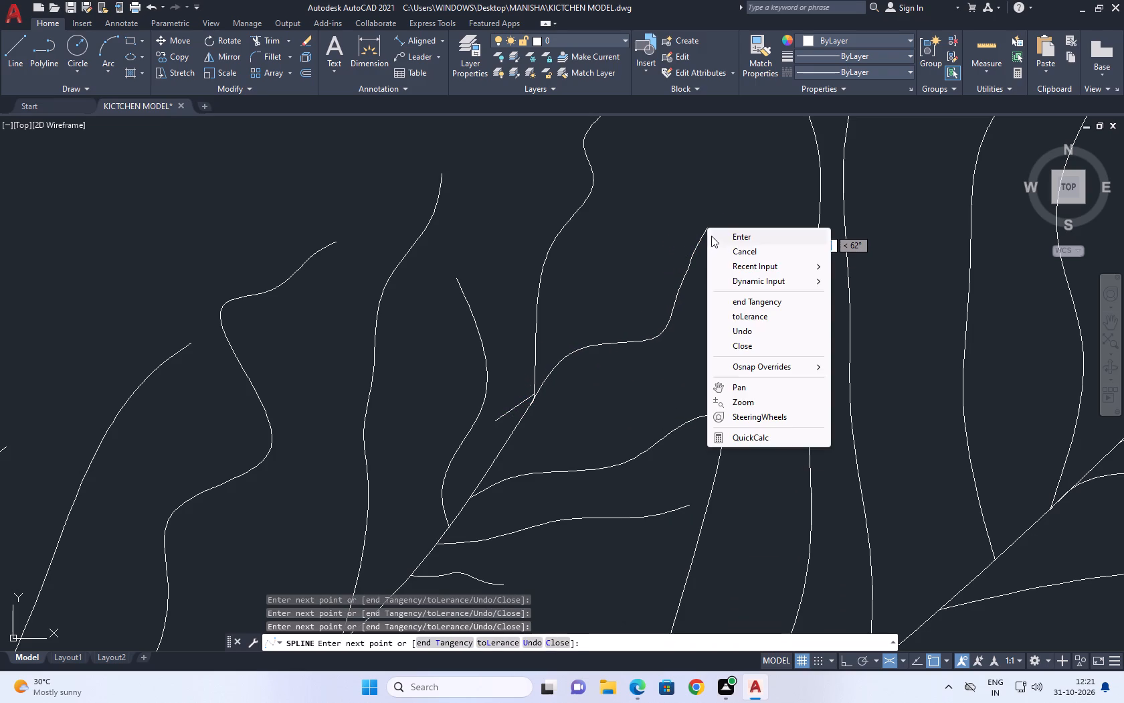
pyautogui.click(720, 240)
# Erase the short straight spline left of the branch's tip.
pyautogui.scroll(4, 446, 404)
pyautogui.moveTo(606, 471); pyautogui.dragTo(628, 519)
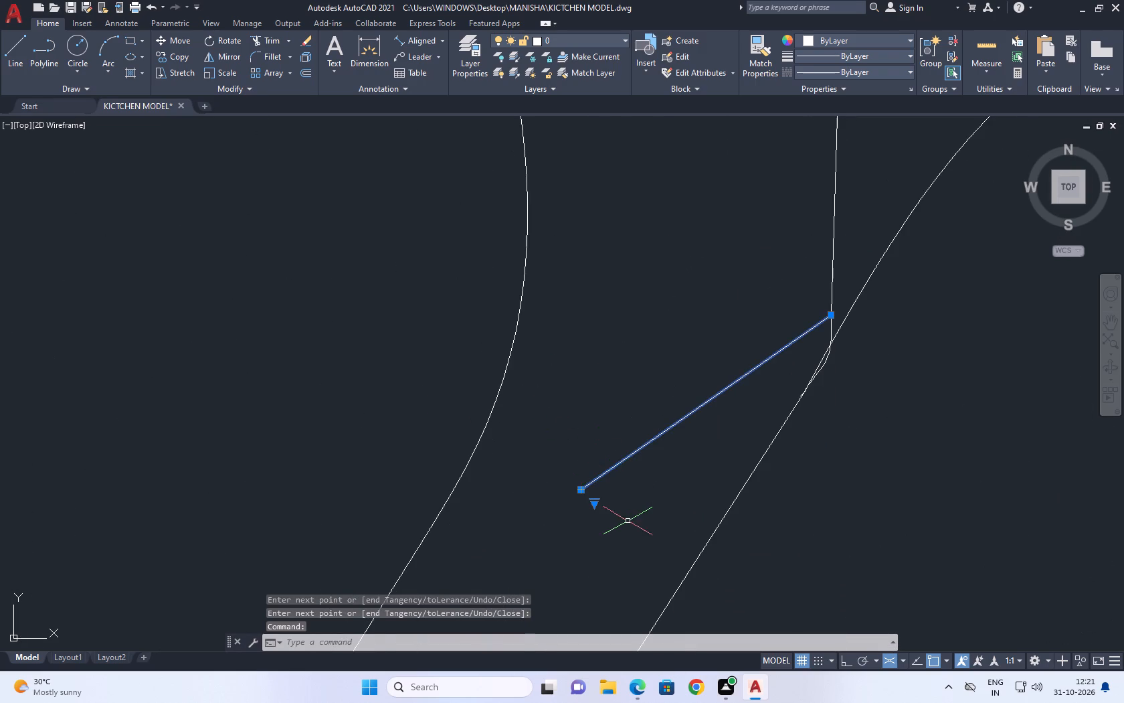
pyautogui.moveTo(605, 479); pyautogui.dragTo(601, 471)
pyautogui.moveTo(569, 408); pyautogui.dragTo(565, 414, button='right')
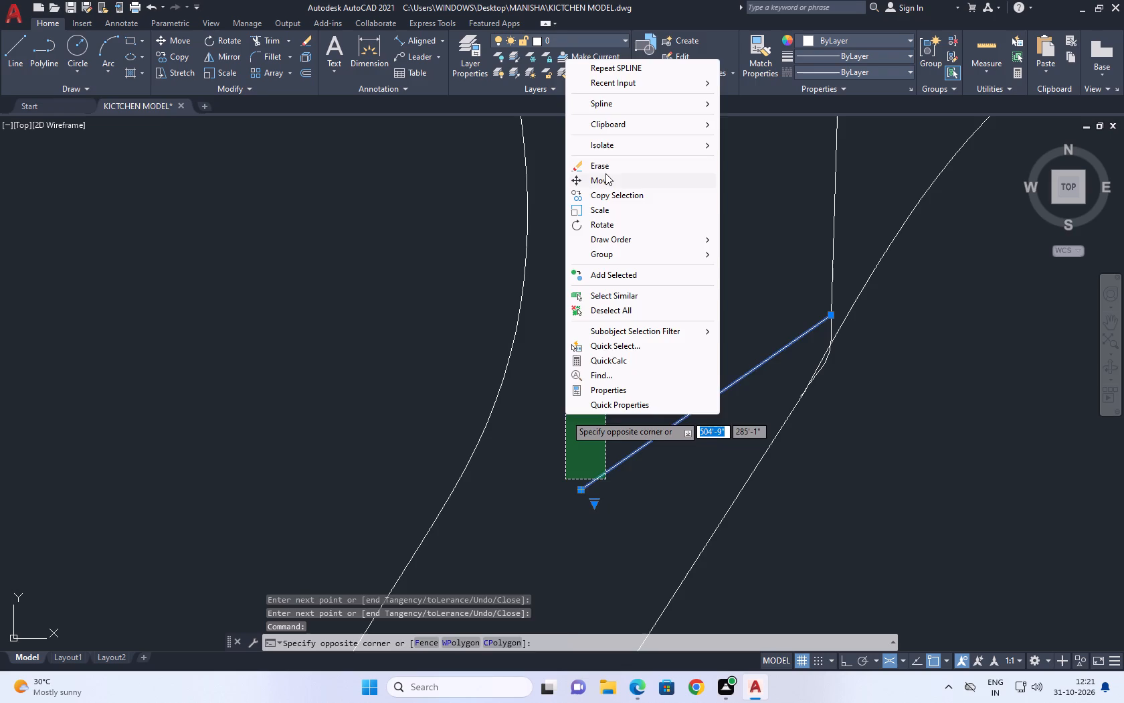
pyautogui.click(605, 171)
# Review the whole plant and how it sits in its vessel on the kitchen countertop.
pyautogui.scroll(-8, 512, 604)
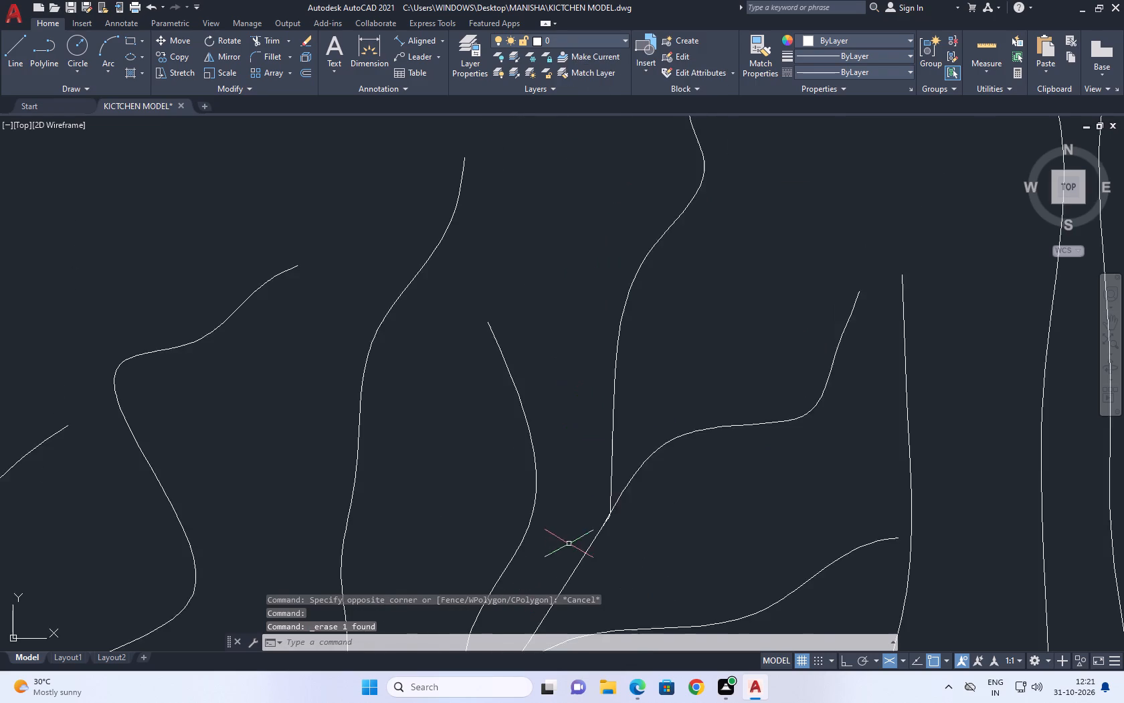
pyautogui.scroll(-7, 593, 531)
pyautogui.moveTo(625, 534); pyautogui.dragTo(614, 451, button='middle')
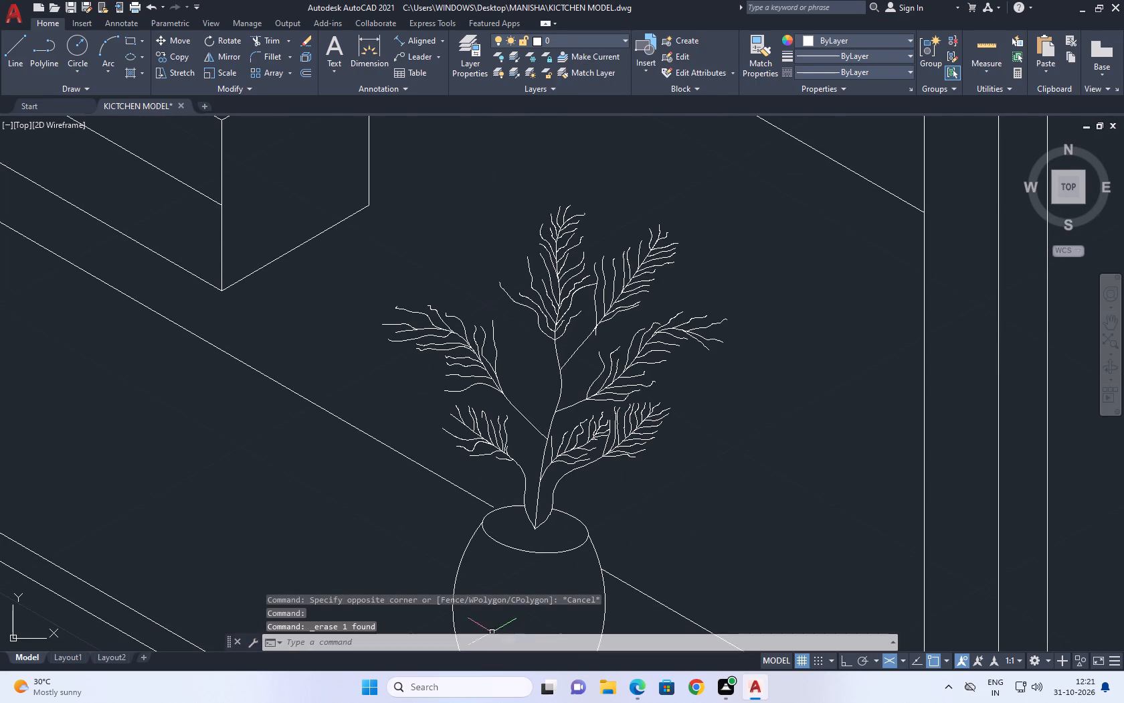
pyautogui.scroll(2, 545, 433)
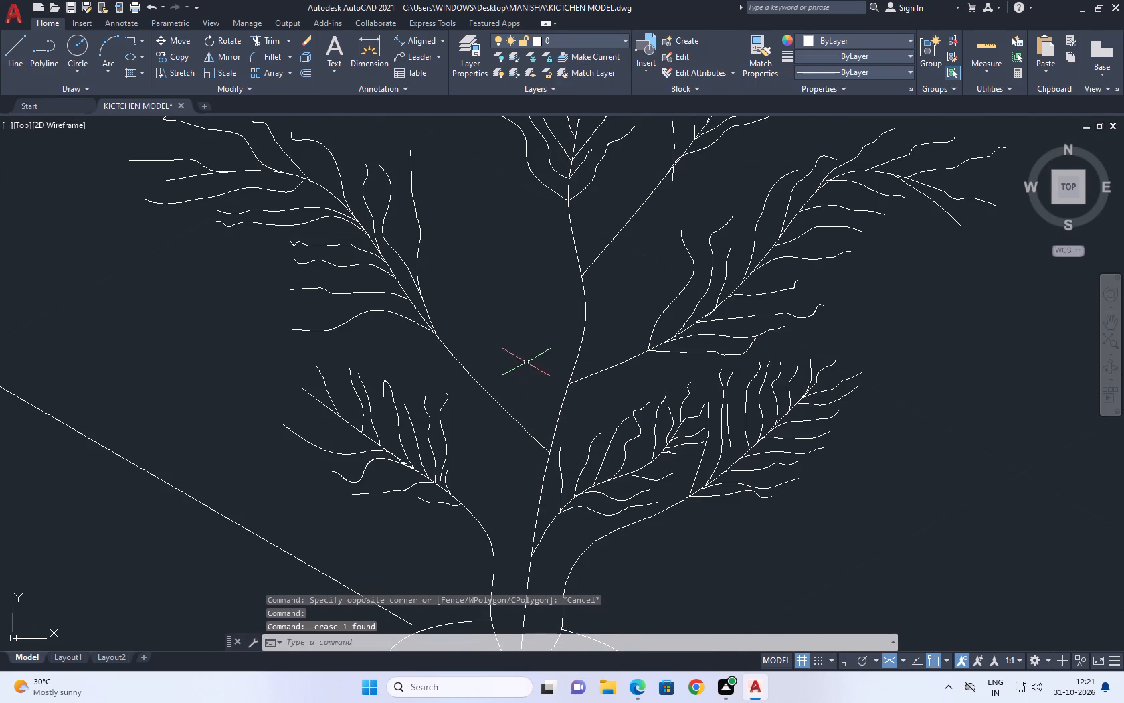
pyautogui.scroll(-5, 607, 371)
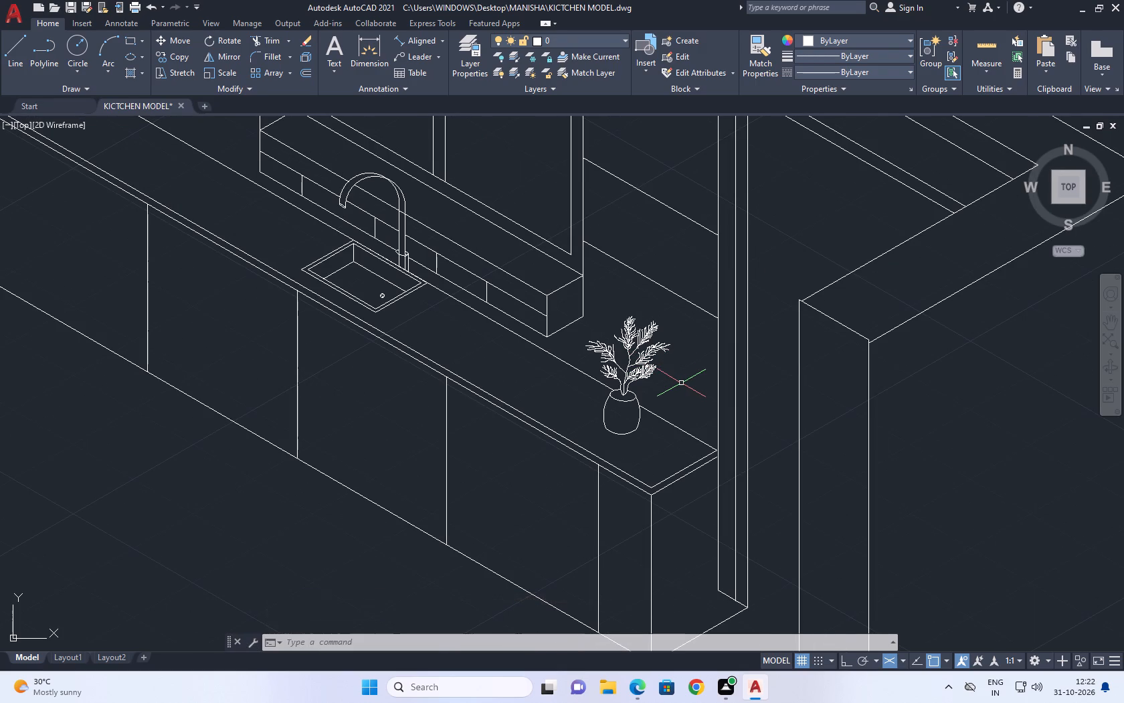
pyautogui.scroll(-1, 557, 526)
# Copy the vessel's bottom arc about 1 inch upward inside the vessel.
pyautogui.scroll(2, 581, 485)
pyautogui.scroll(2, 589, 428)
pyautogui.click(623, 462)
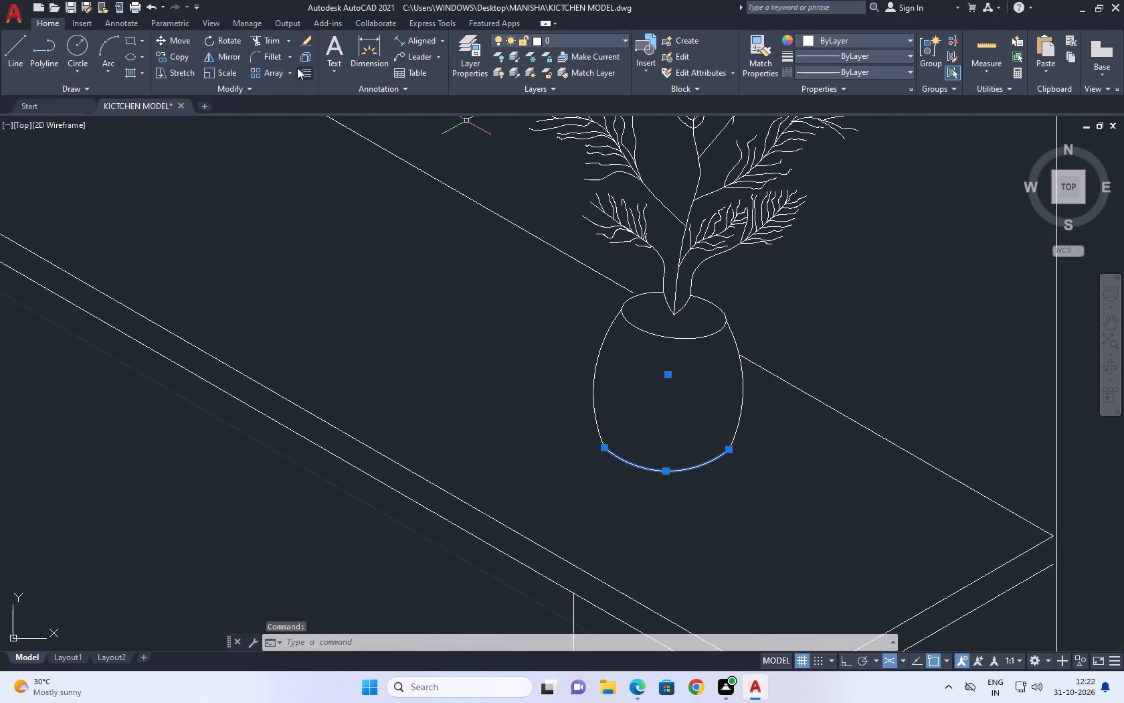
pyautogui.click(167, 55)
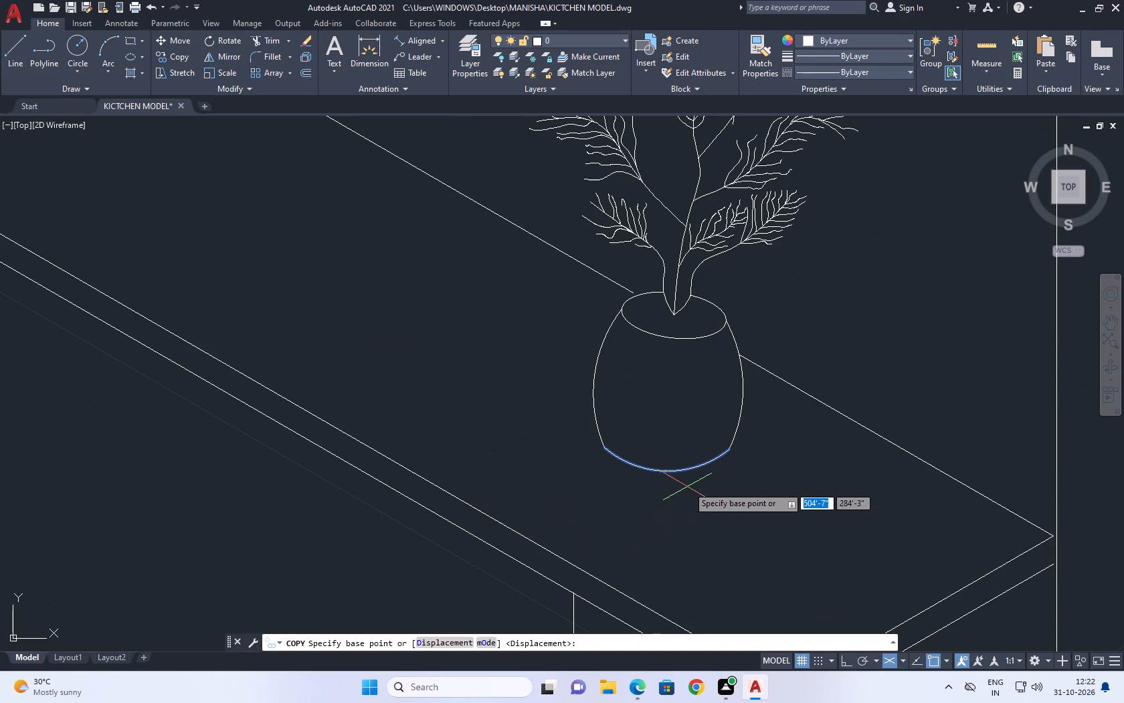
pyautogui.scroll(2, 689, 484)
pyautogui.click(695, 441)
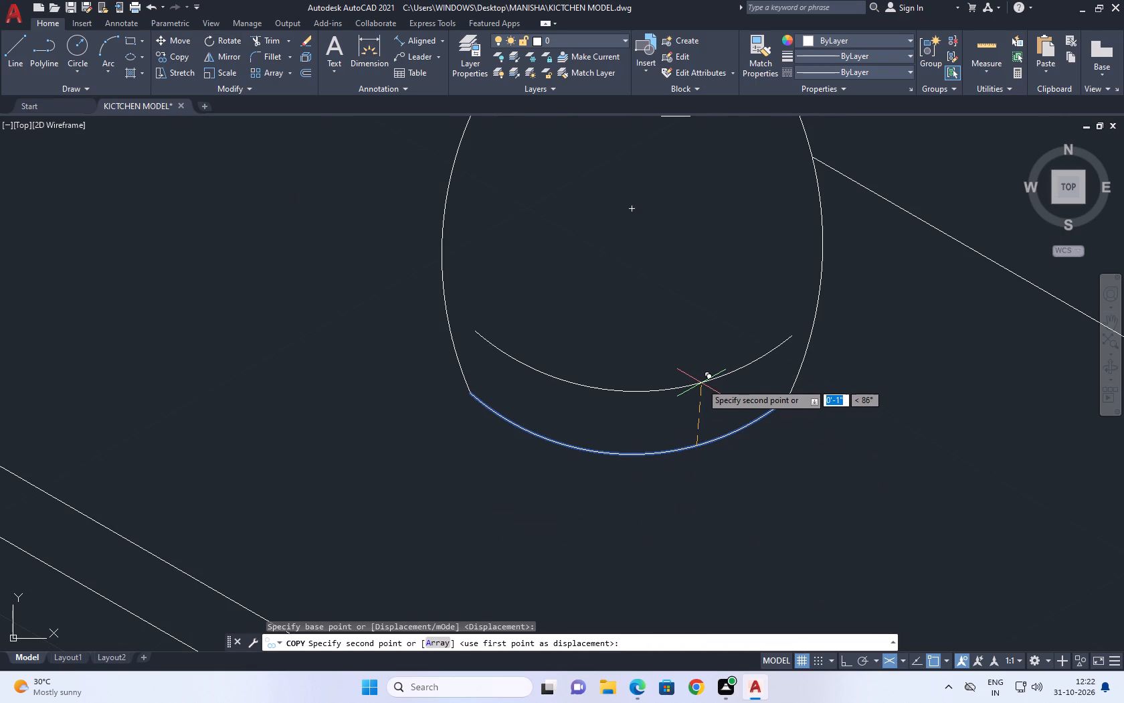
pyautogui.click(693, 380)
pyautogui.rightClick(662, 321)
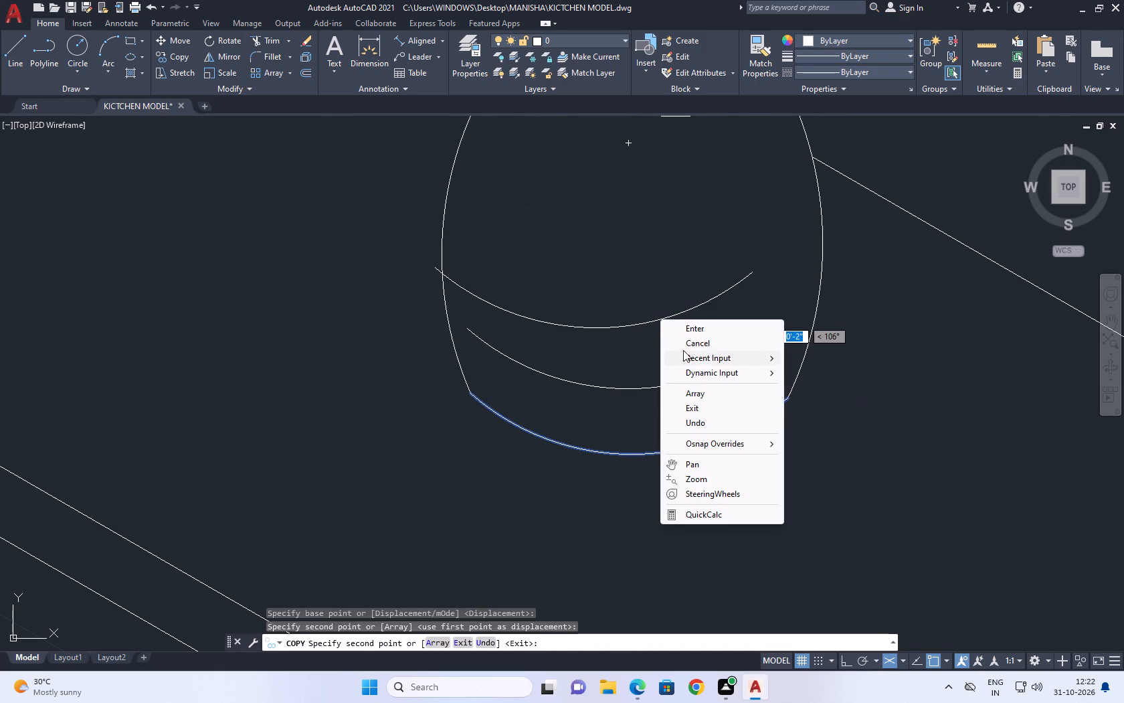
pyautogui.click(727, 347)
# Stretch both ends of the copied arc outward so that they extend past the vessel's sides.
pyautogui.moveTo(547, 297); pyautogui.dragTo(605, 362, button='middle')
pyautogui.scroll(1, 552, 388)
pyautogui.click(535, 404)
pyautogui.click(531, 430)
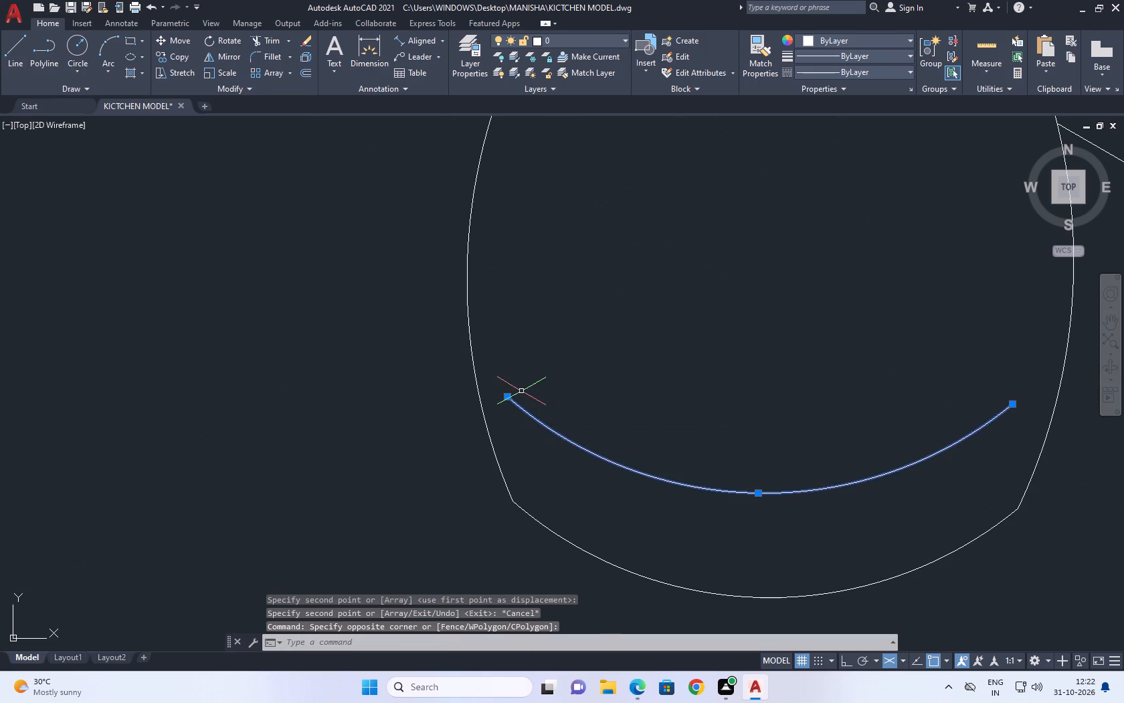
pyautogui.scroll(1, 521, 390)
pyautogui.click(496, 403)
pyautogui.click(414, 331)
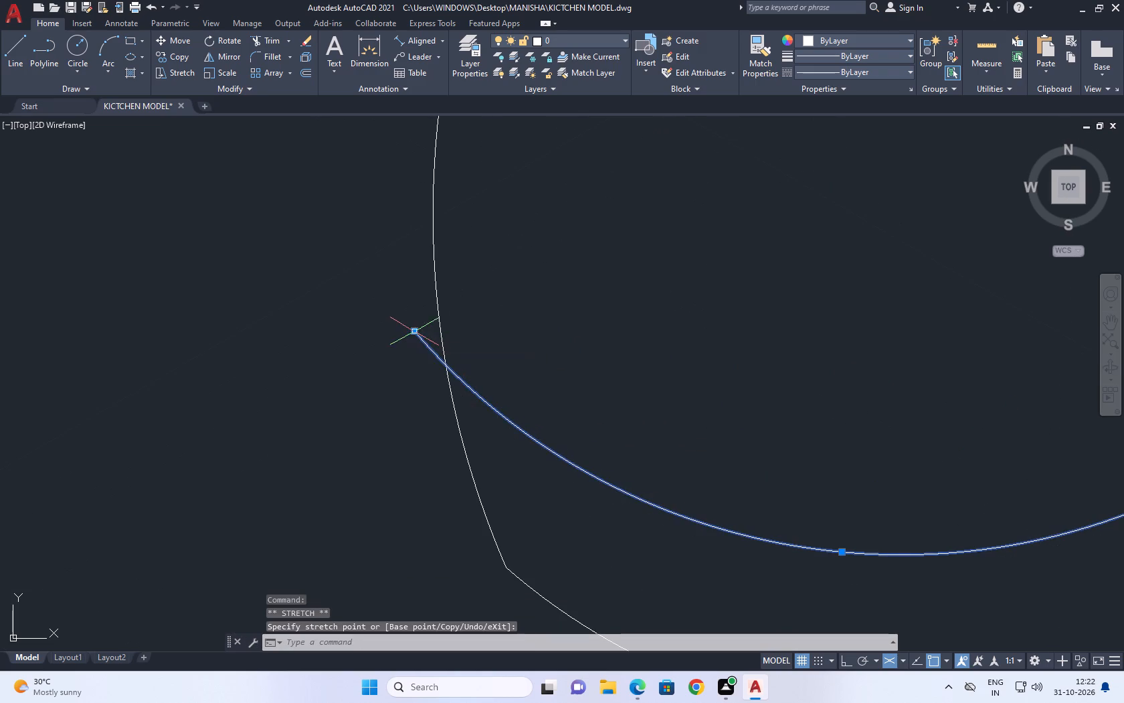
pyautogui.scroll(-3, 734, 377)
pyautogui.click(874, 390)
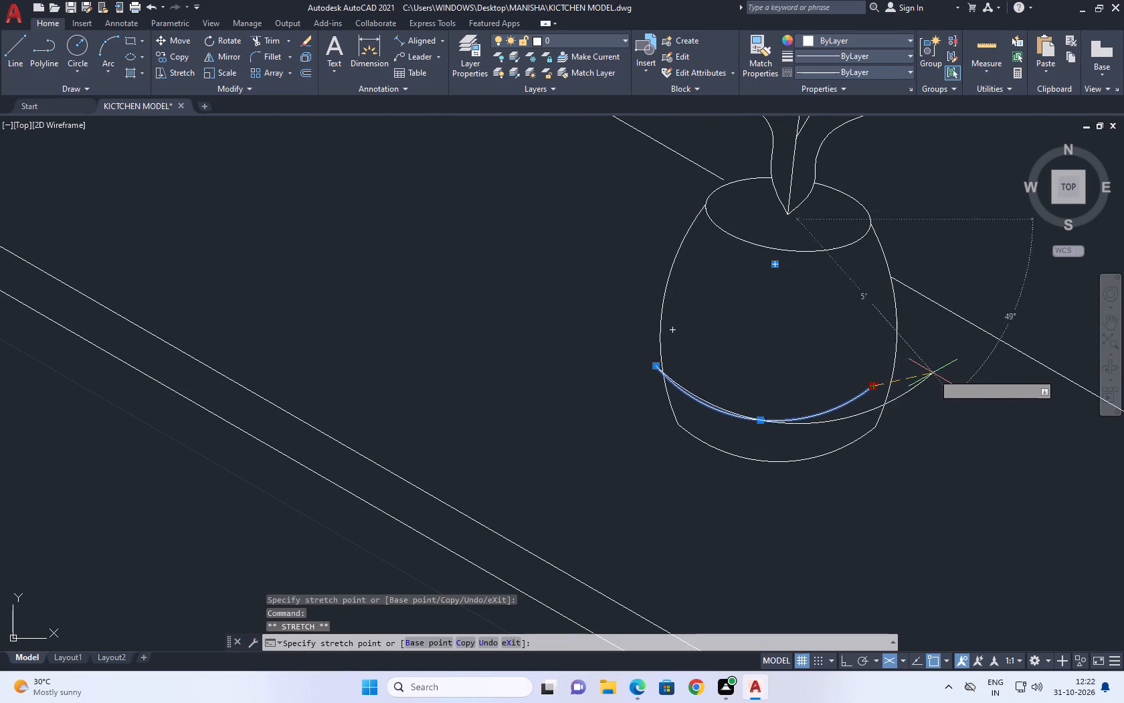
pyautogui.click(923, 354)
pyautogui.rightClick(927, 349)
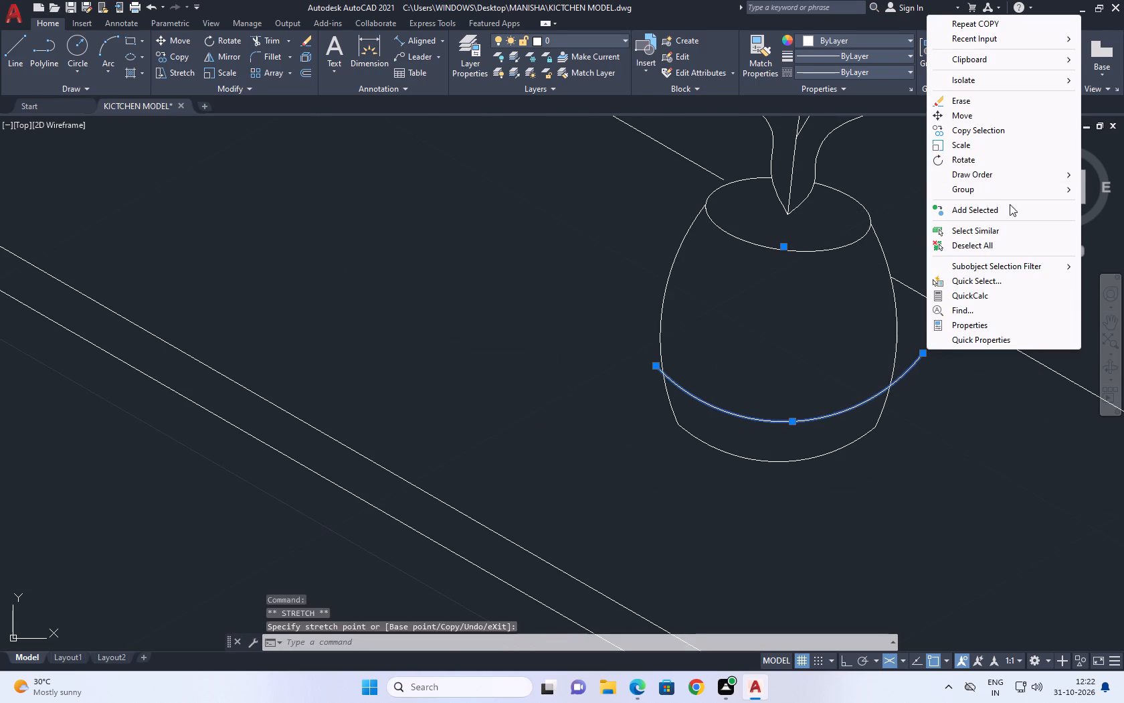
pyautogui.click(979, 247)
# Trim both overhanging ends of the copied arc at the vessel's side curves.
pyautogui.moveTo(942, 274); pyautogui.dragTo(789, 311, button='middle')
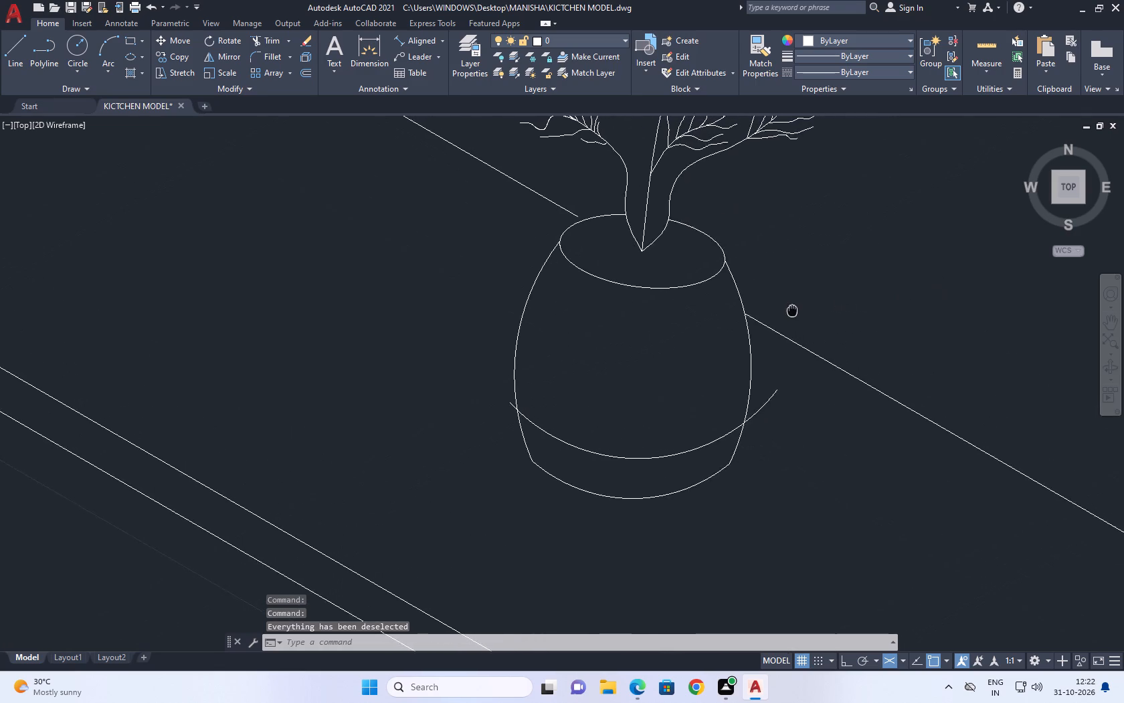
pyautogui.moveTo(789, 311); pyautogui.dragTo(773, 309, button='middle')
pyautogui.click(266, 42)
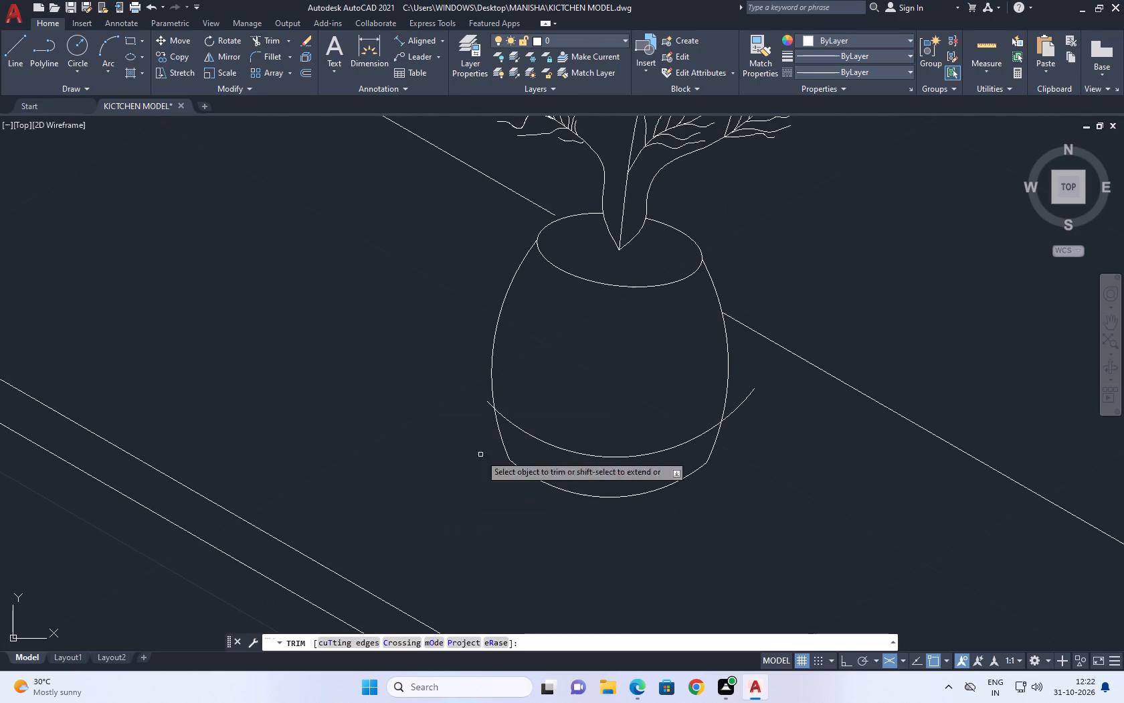
pyautogui.scroll(2, 486, 395)
pyautogui.click(486, 416)
pyautogui.scroll(-3, 619, 459)
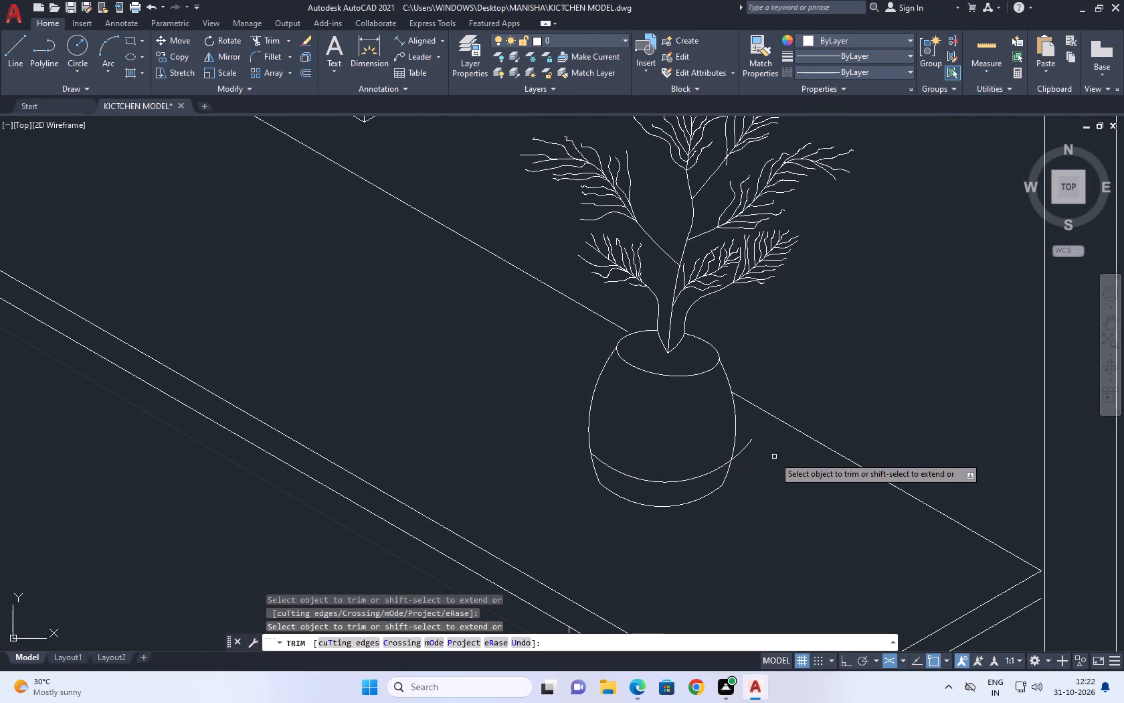
pyautogui.scroll(1, 758, 447)
pyautogui.click(734, 449)
pyautogui.rightClick(758, 443)
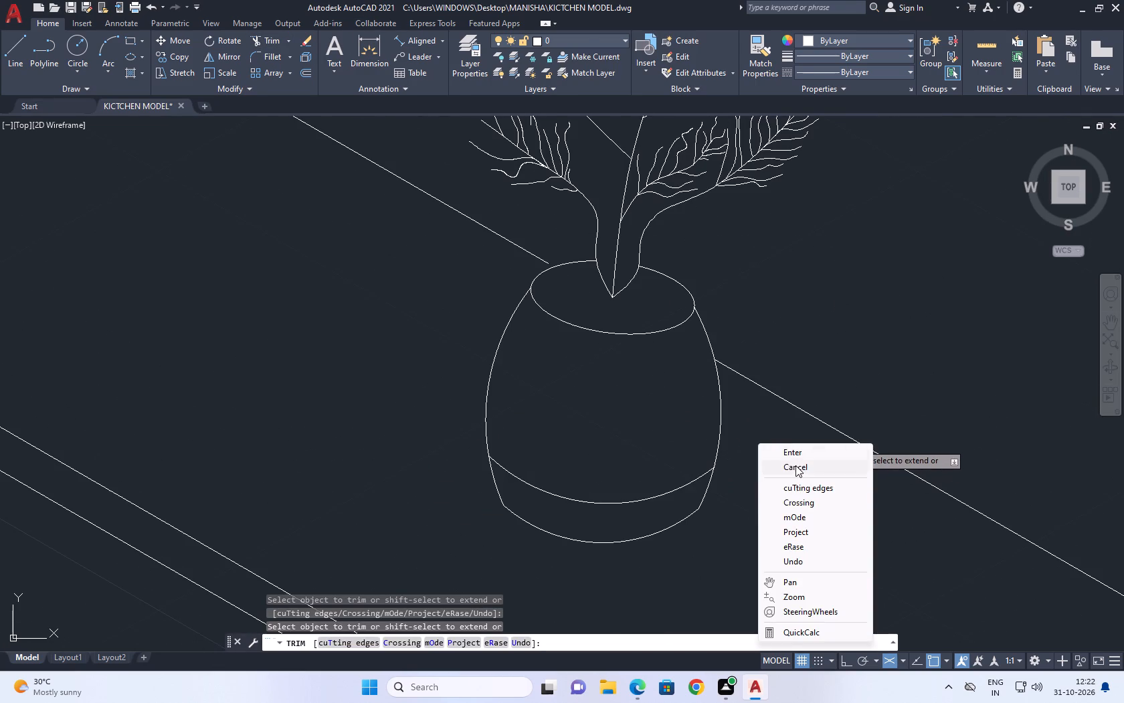
pyautogui.click(795, 465)
# Draw a floor line from the door frame's bottom corner beside the counter to the end wall block's vertical corner edge.
pyautogui.scroll(-4, 759, 453)
pyautogui.moveTo(725, 445); pyautogui.dragTo(769, 511, button='middle')
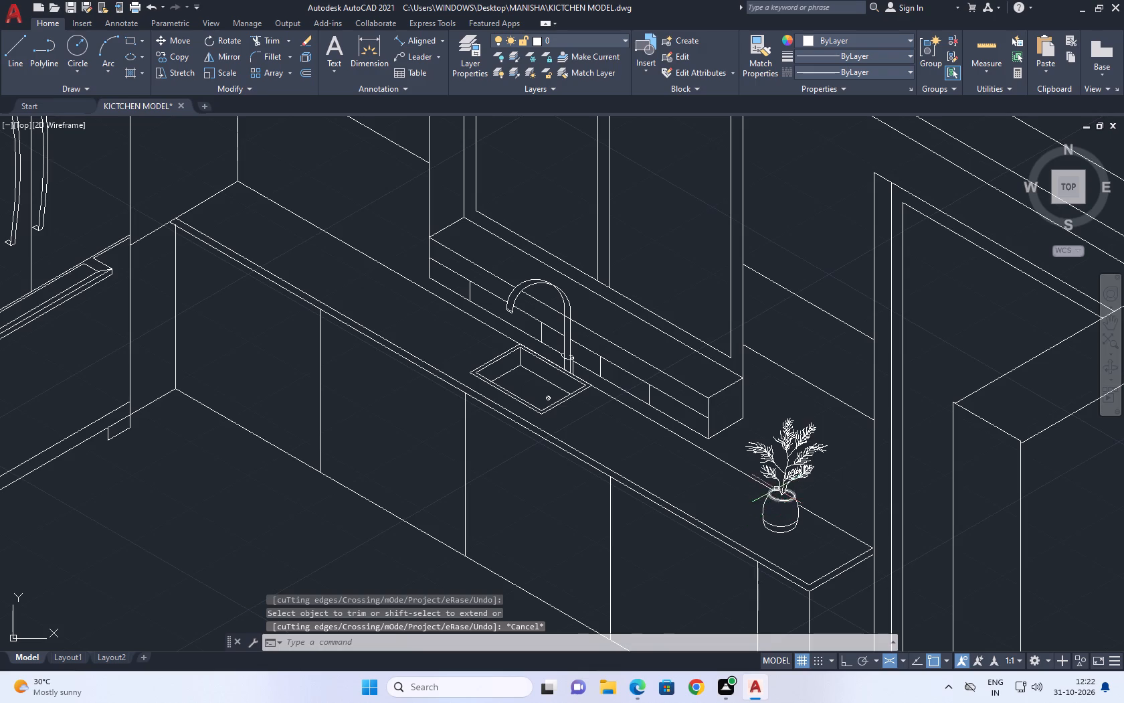
pyautogui.scroll(-2, 778, 480)
pyautogui.moveTo(731, 413); pyautogui.dragTo(783, 461, button='middle')
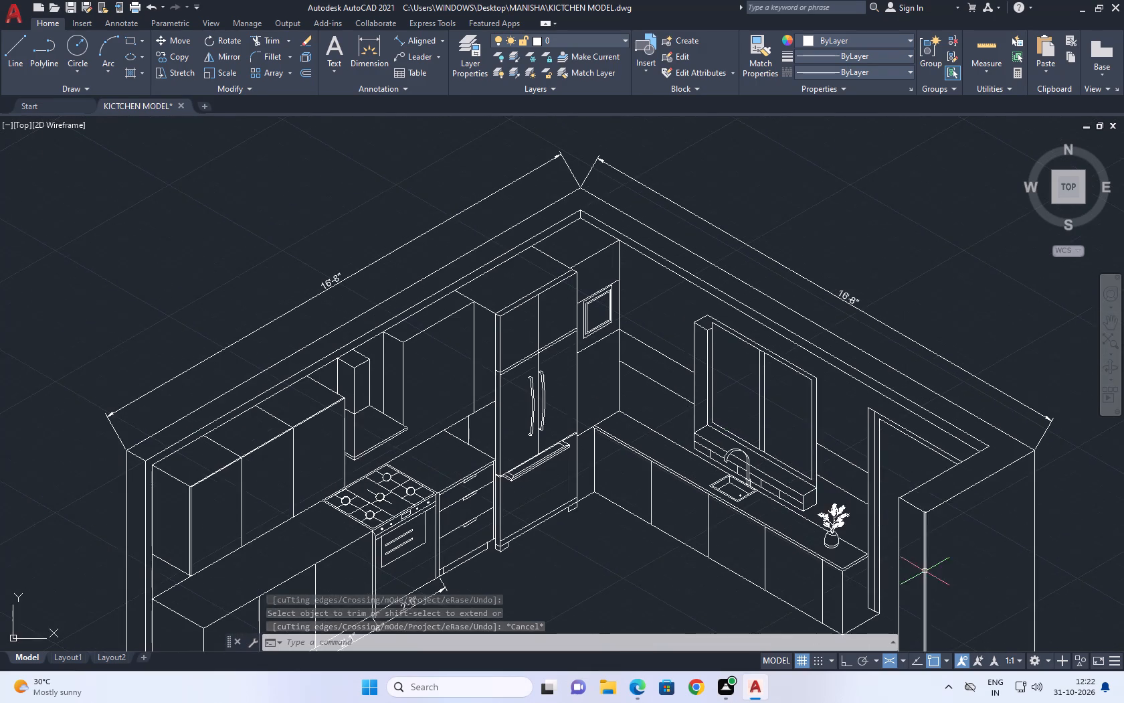
pyautogui.moveTo(921, 572); pyautogui.dragTo(884, 473, button='middle')
pyautogui.scroll(3, 853, 514)
pyautogui.moveTo(878, 493); pyautogui.dragTo(870, 475, button='middle')
pyautogui.scroll(-2, 802, 449)
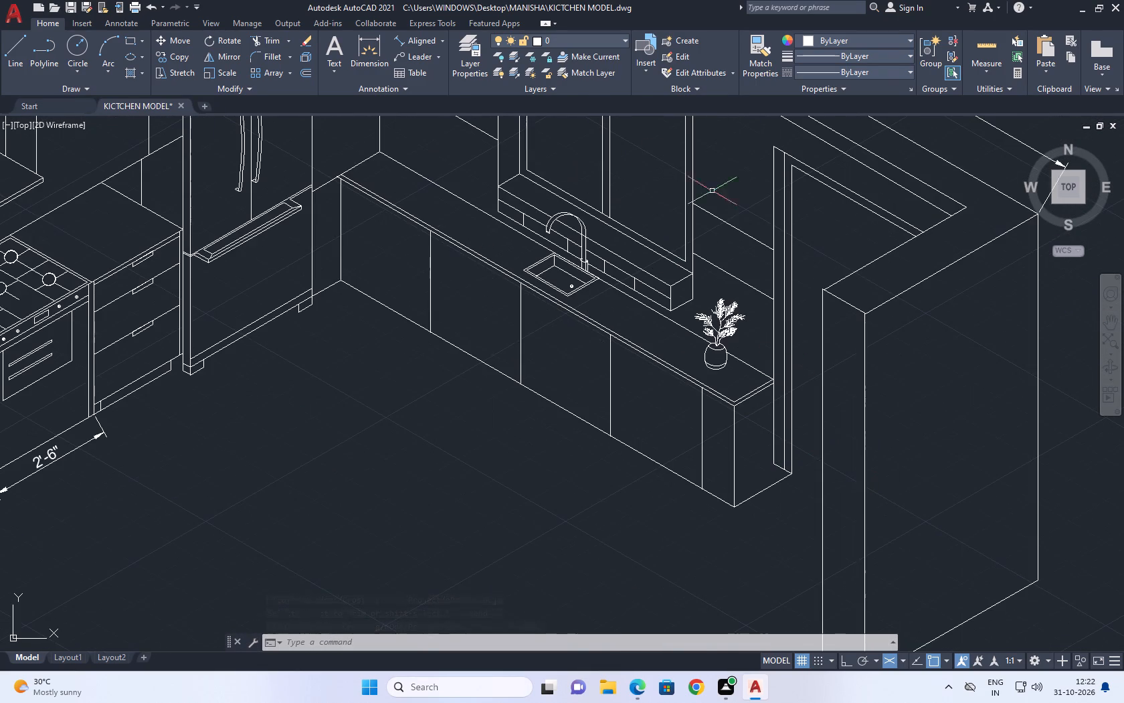
pyautogui.click(12, 46)
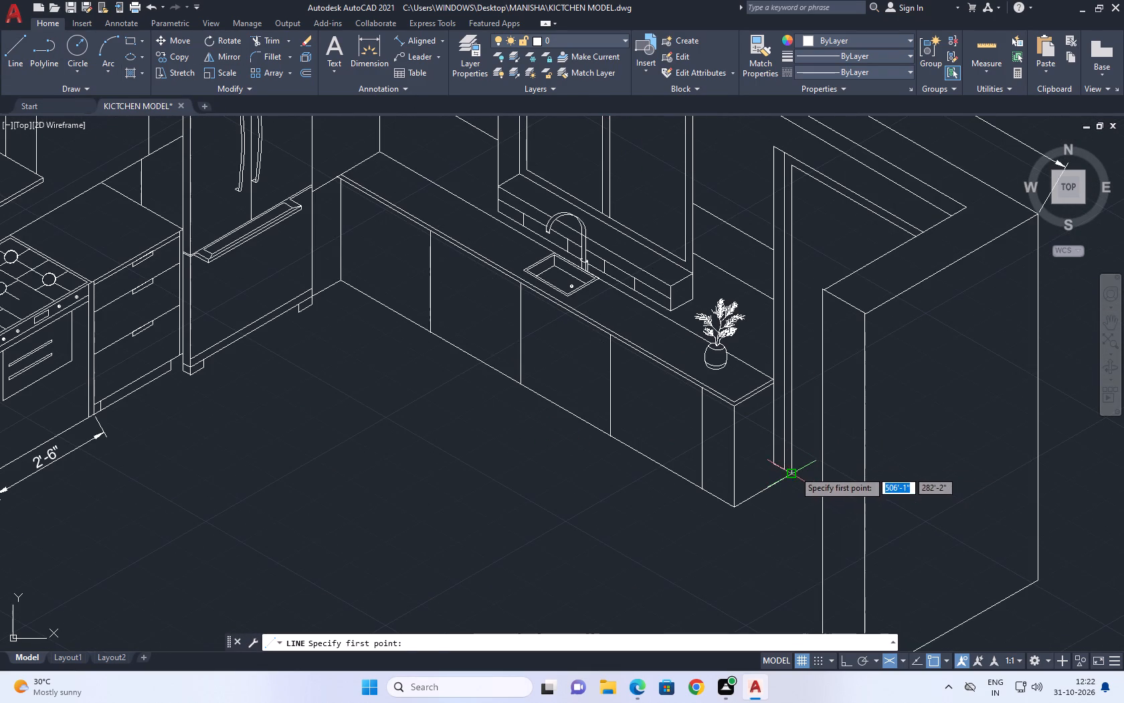
pyautogui.click(794, 471)
pyautogui.click(858, 511)
pyautogui.rightClick(891, 492)
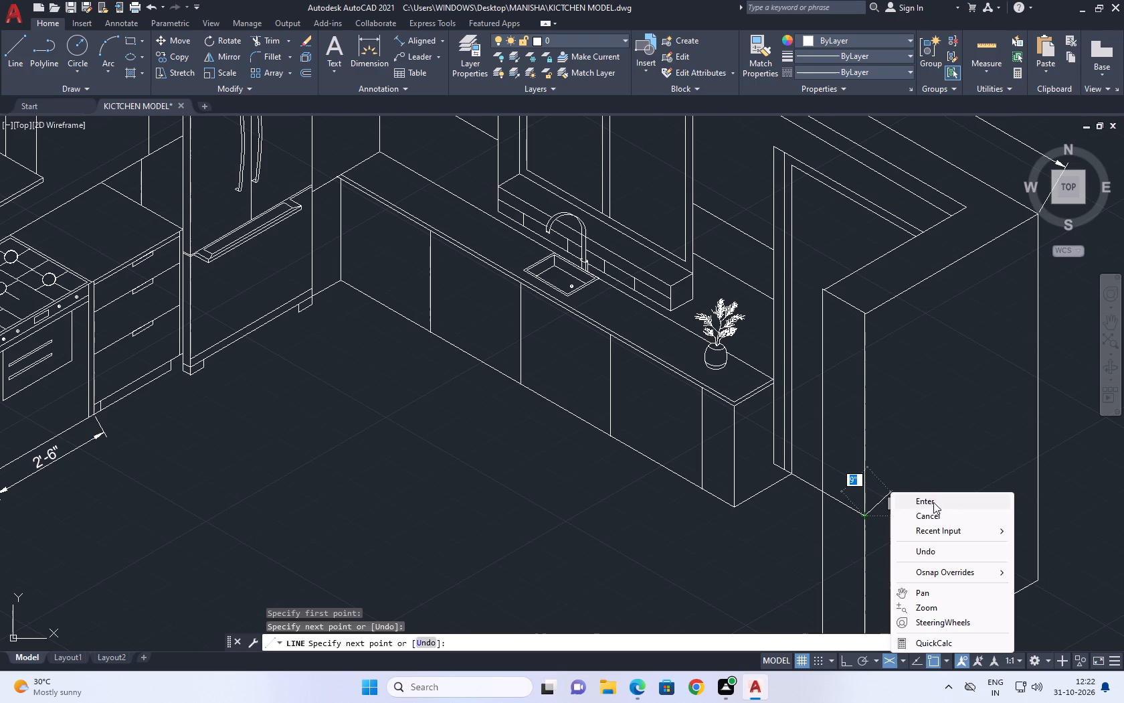
pyautogui.click(933, 512)
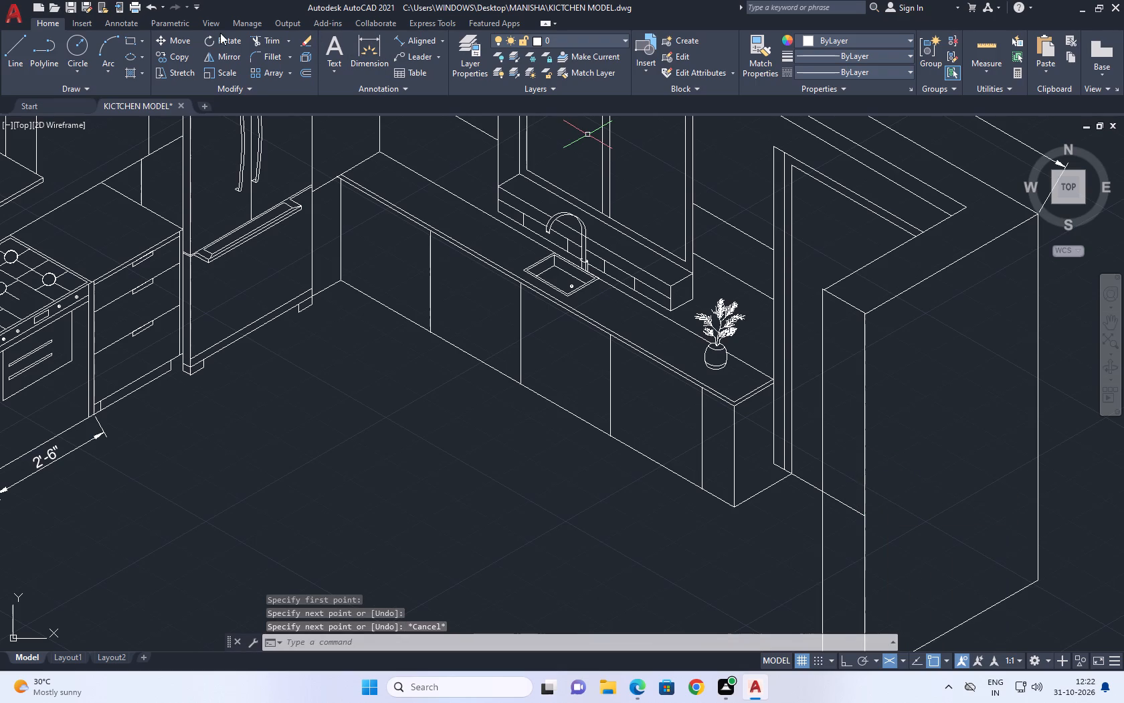
# Trim the part of the new floor line that crosses the end wall block's narrow face.
pyautogui.click(272, 35)
pyautogui.scroll(1, 838, 499)
pyautogui.click(850, 495)
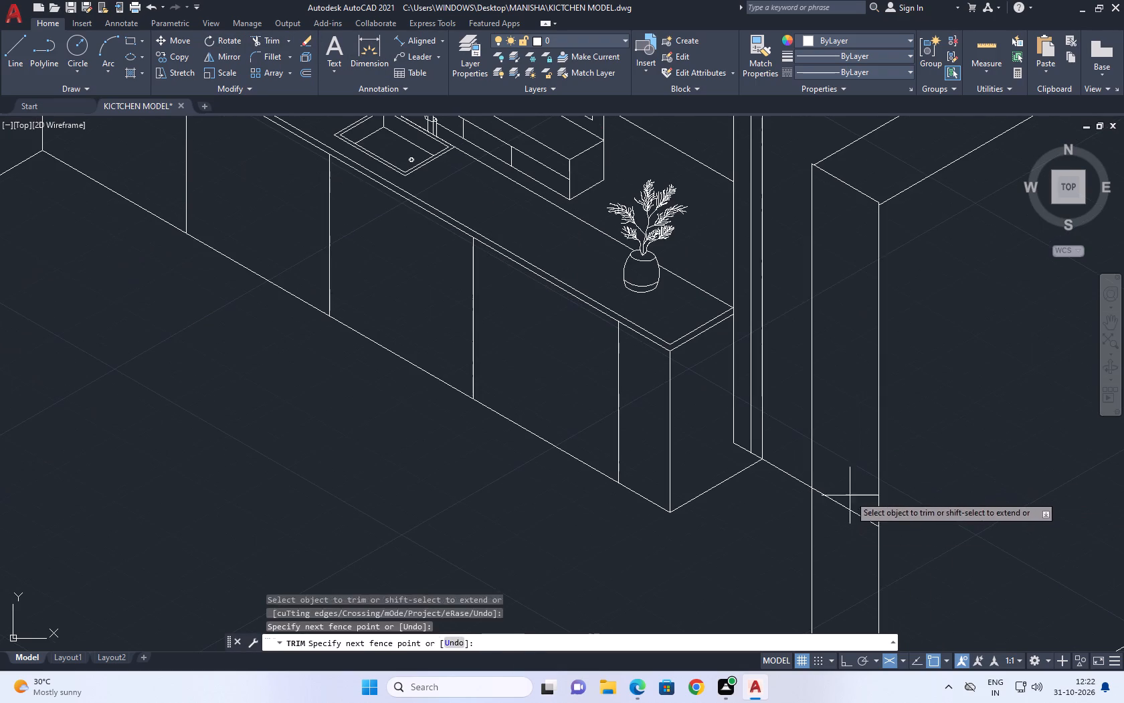
pyautogui.click(844, 554)
pyautogui.rightClick(858, 446)
pyautogui.click(890, 454)
# Review the whole isometric kitchen, checking where the counter meets the door opening and end wall.
pyautogui.scroll(1, 904, 443)
pyautogui.scroll(-5, 903, 443)
pyautogui.moveTo(919, 339); pyautogui.dragTo(925, 358, button='middle')
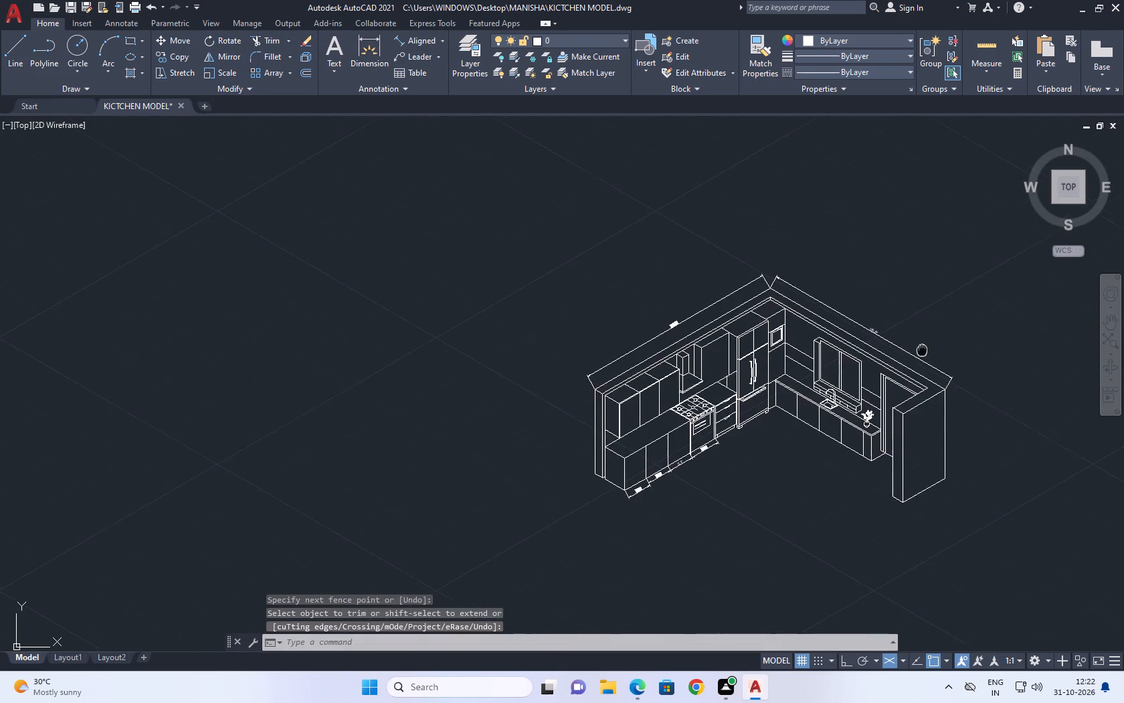
pyautogui.moveTo(925, 358); pyautogui.dragTo(933, 379, button='middle')
pyautogui.scroll(2, 932, 410)
pyautogui.moveTo(824, 456); pyautogui.dragTo(868, 316, button='middle')
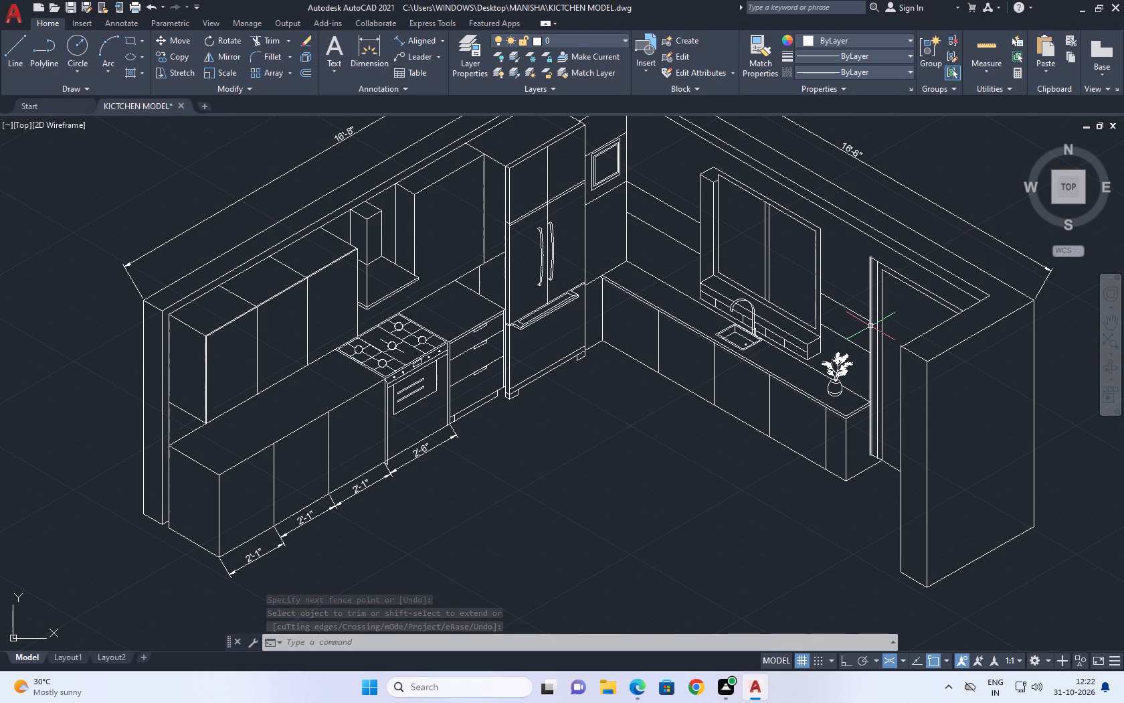
pyautogui.moveTo(881, 300); pyautogui.dragTo(911, 333, button='middle')
pyautogui.moveTo(920, 388); pyautogui.dragTo(928, 394, button='middle')
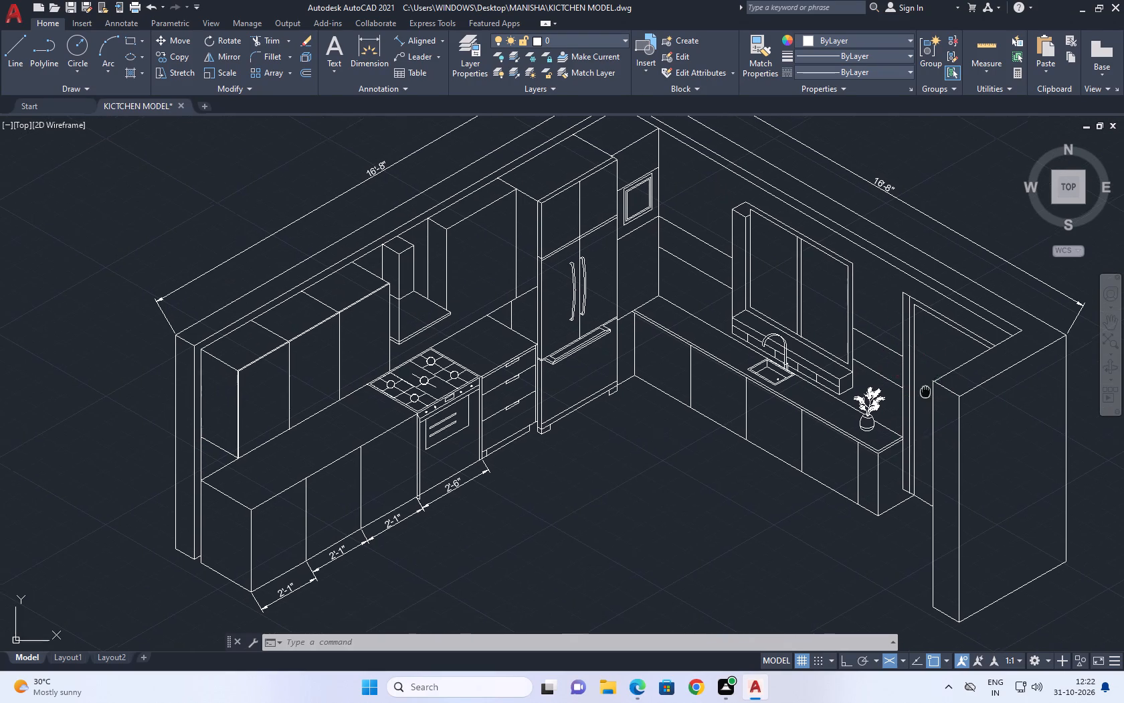
pyautogui.moveTo(928, 394); pyautogui.dragTo(1028, 461, button='middle')
pyautogui.moveTo(1025, 431); pyautogui.dragTo(996, 364, button='middle')
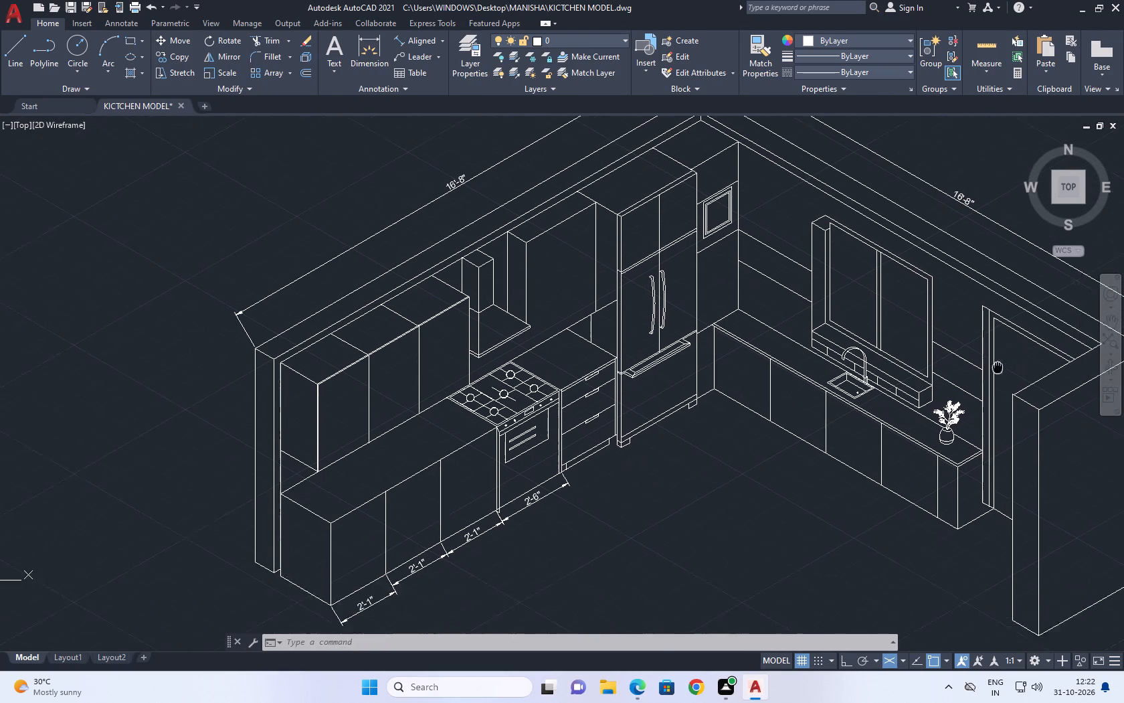
pyautogui.moveTo(996, 364); pyautogui.dragTo(992, 339, button='middle')
pyautogui.middleClick(983, 465)
# Extend both edge lines at the countertop's end across the door frame to its innermost vertical line.
pyautogui.scroll(1, 982, 439)
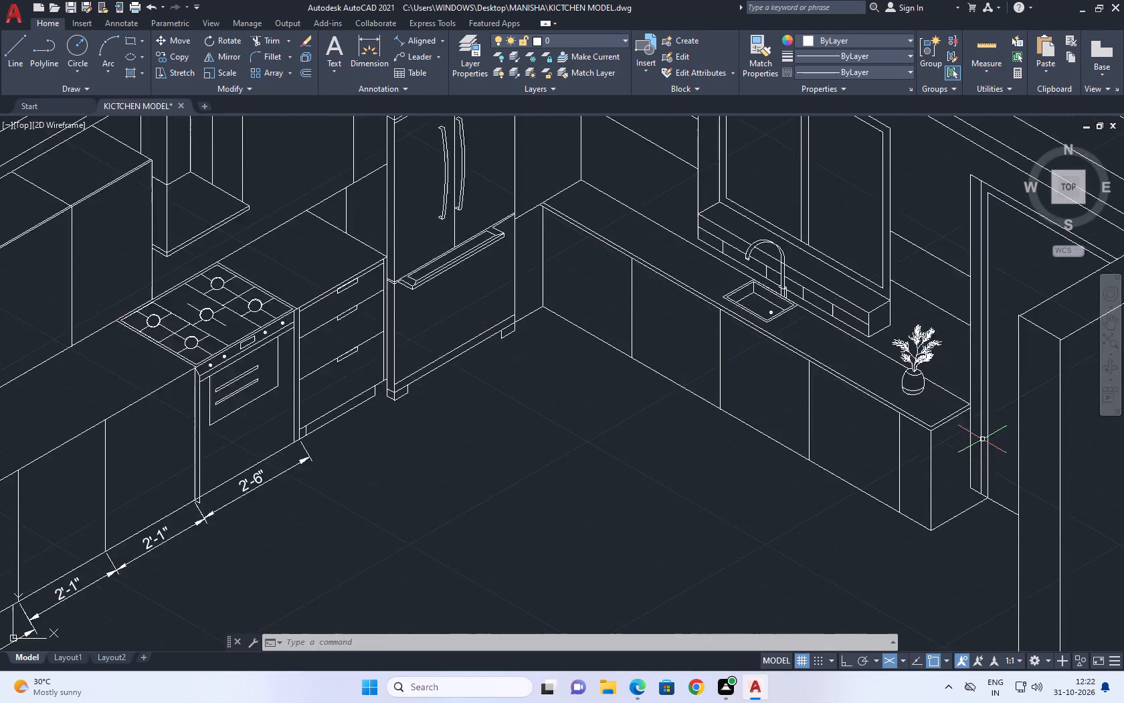
pyautogui.scroll(1, 982, 439)
pyautogui.moveTo(980, 435); pyautogui.dragTo(961, 476, button='middle')
pyautogui.scroll(1, 919, 439)
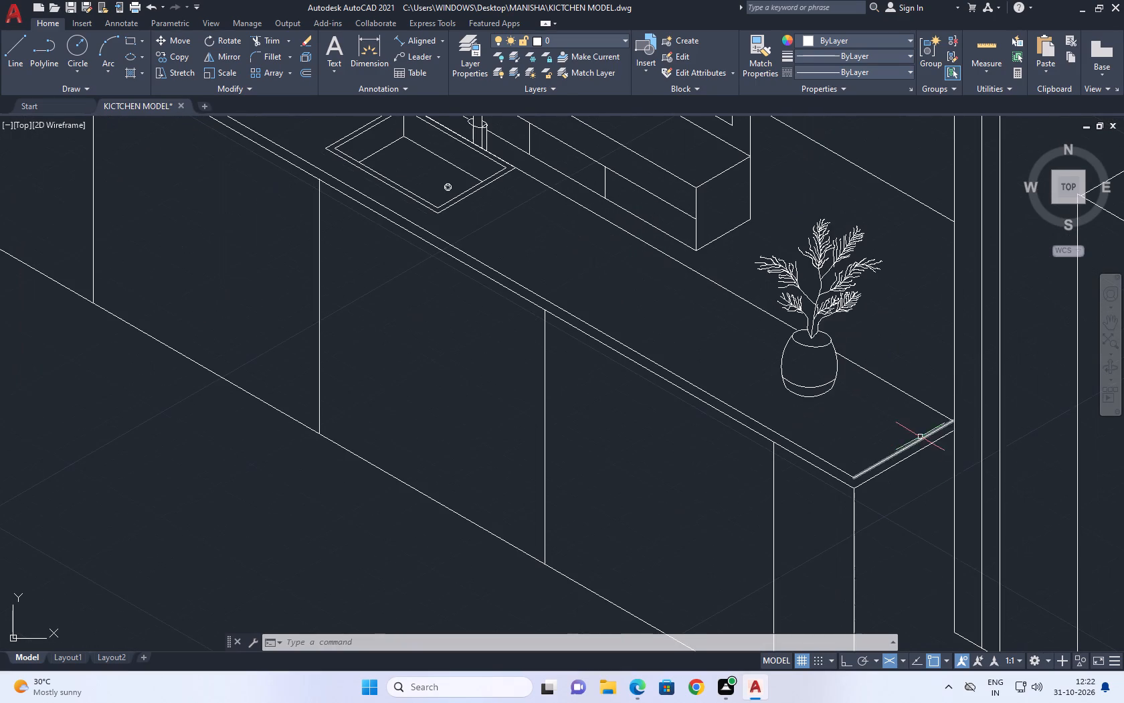
pyautogui.write('EDV')
pyautogui.press('BackSpace')
pyautogui.press('BackSpace')
pyautogui.press('BackSpace')
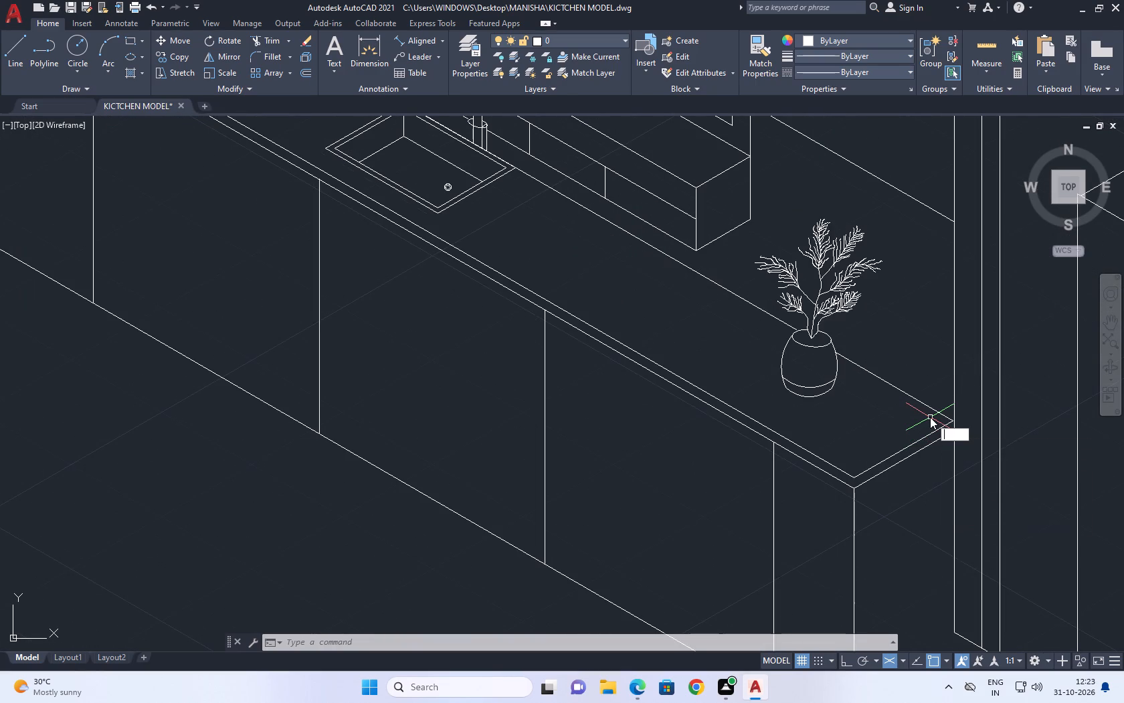
pyautogui.write('EX')
pyautogui.press('space')
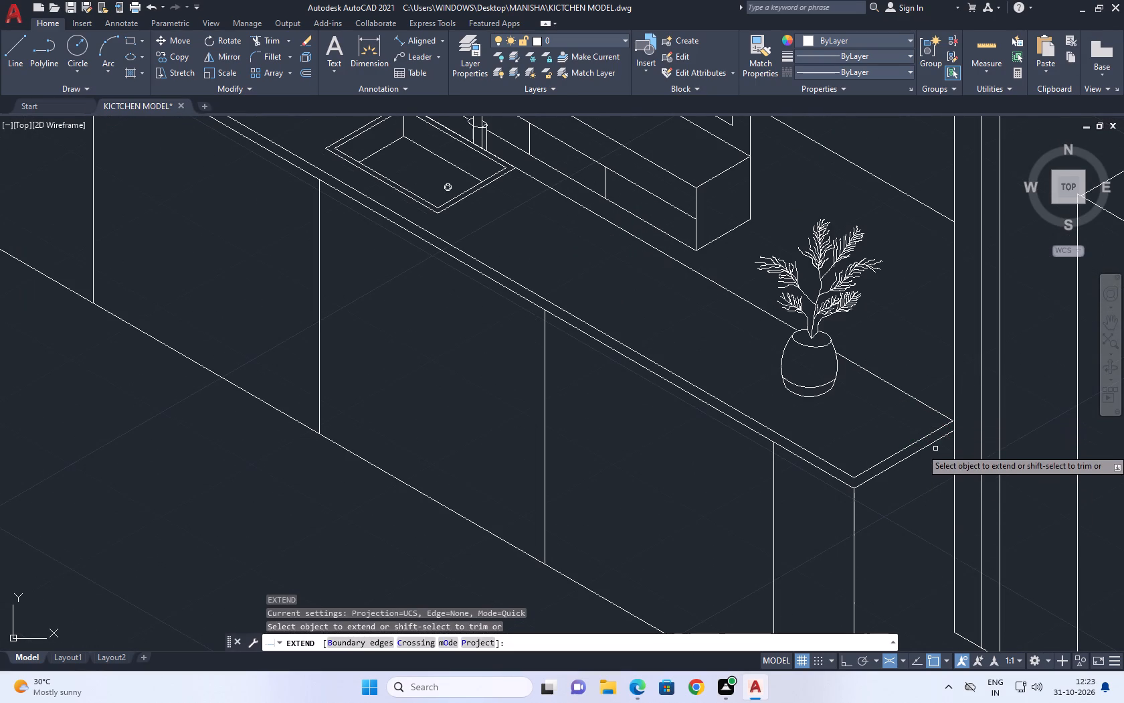
pyautogui.click(923, 427)
pyautogui.click(925, 475)
pyautogui.click(931, 437)
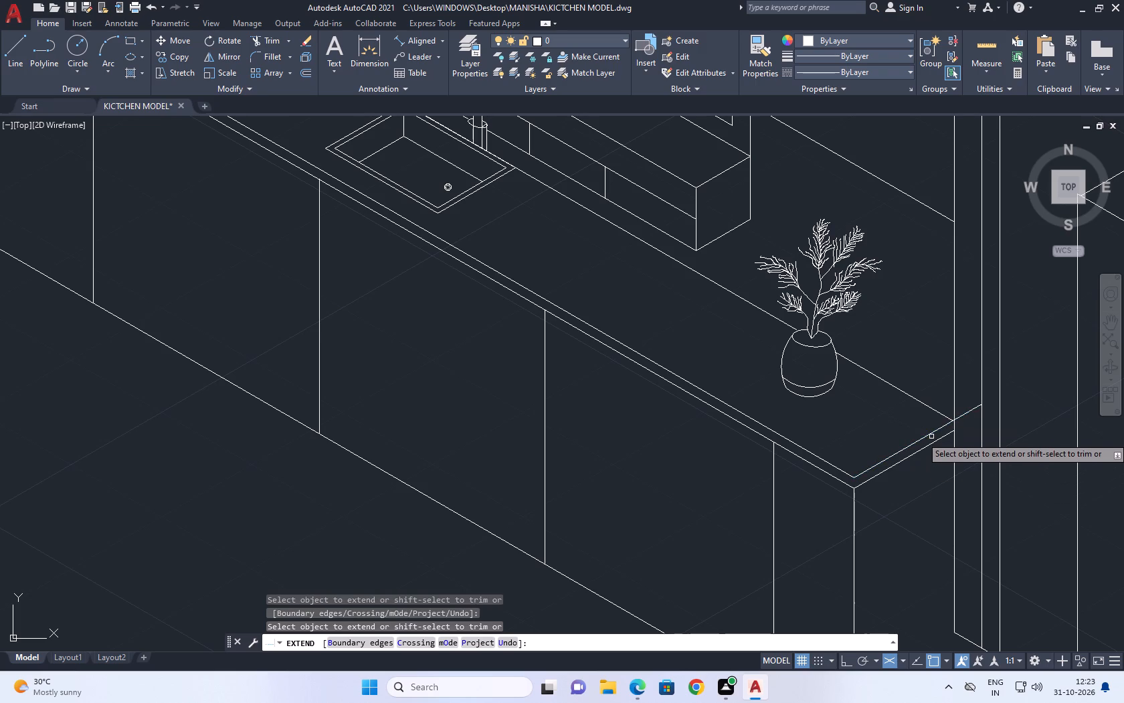
pyautogui.click(933, 440)
pyautogui.click(935, 443)
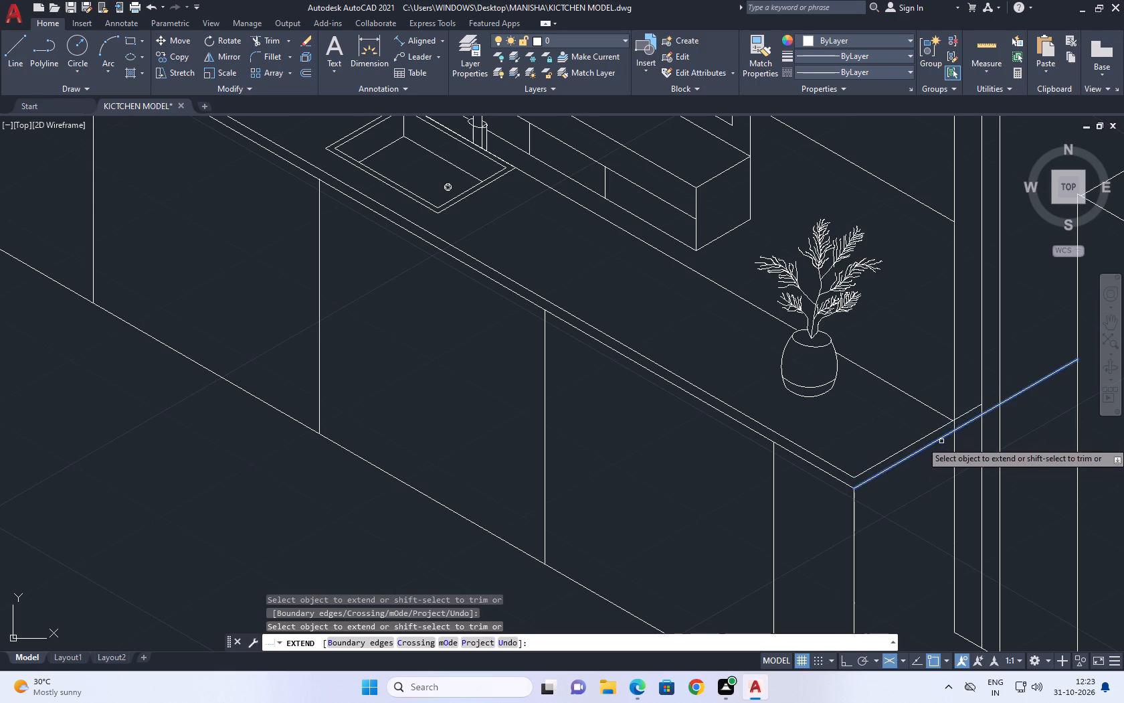
pyautogui.click(965, 410)
pyautogui.click(967, 420)
pyautogui.rightClick(1014, 414)
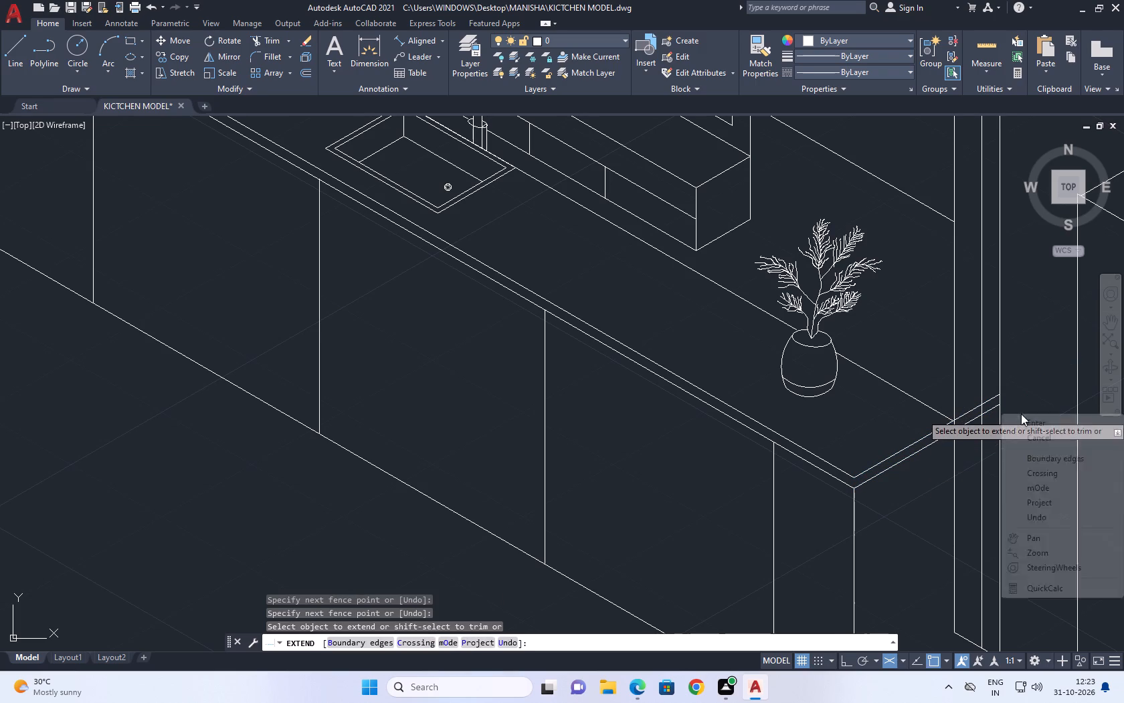
pyautogui.click(1038, 433)
# Erase the door frame's two outer vertical lines that cross the extended countertop end.
pyautogui.scroll(-1, 992, 402)
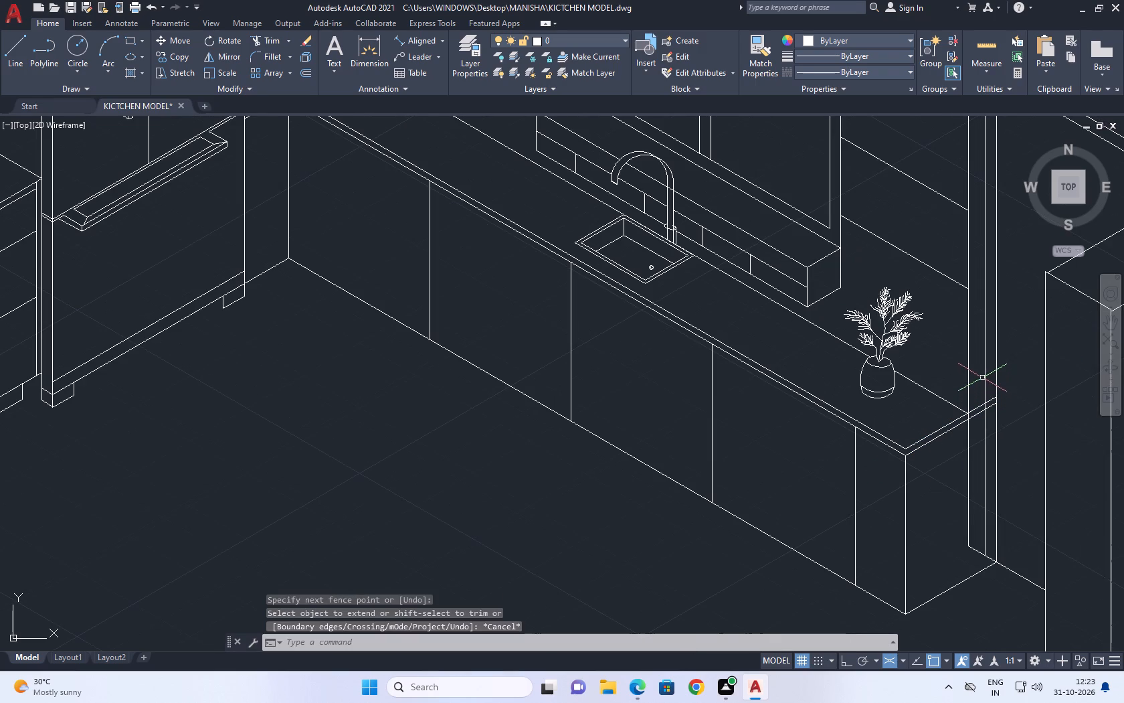
pyautogui.click(990, 370)
pyautogui.click(965, 358)
pyautogui.scroll(1, 963, 366)
pyautogui.moveTo(964, 368); pyautogui.dragTo(828, 398, button='middle')
pyautogui.scroll(-1, 773, 427)
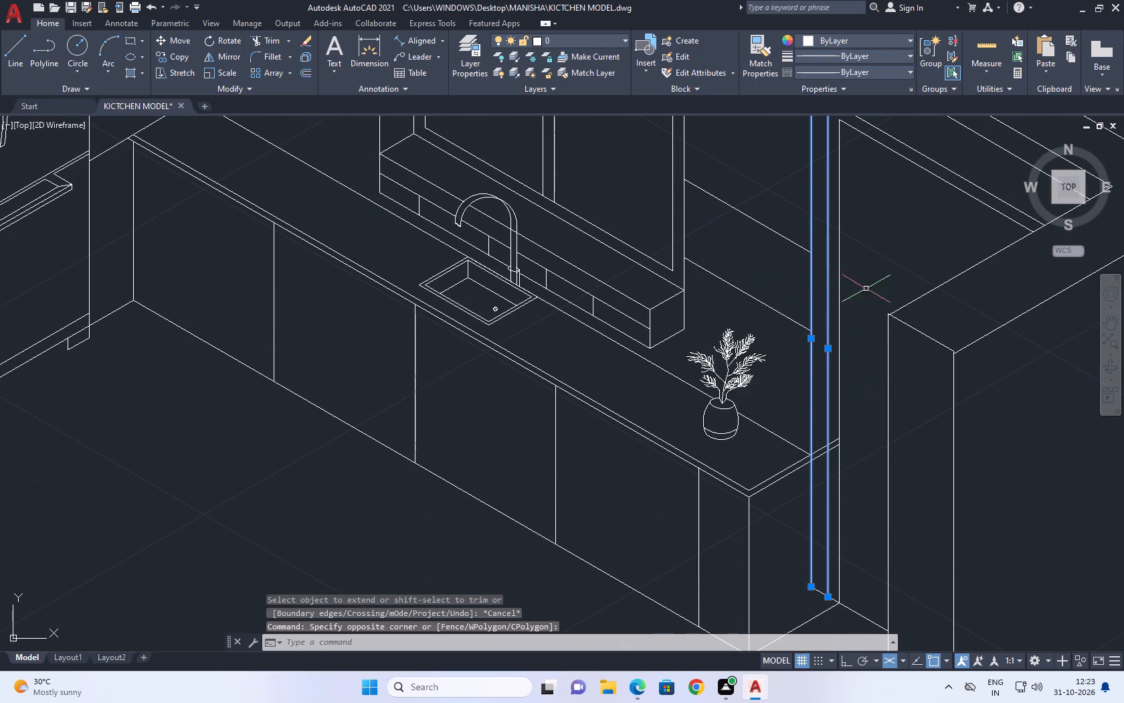
pyautogui.rightClick(863, 254)
pyautogui.click(894, 335)
# Erase the short leftover line at the foot of the door frame, behind the base cabinet's end.
pyautogui.moveTo(846, 453); pyautogui.dragTo(834, 394, button='middle')
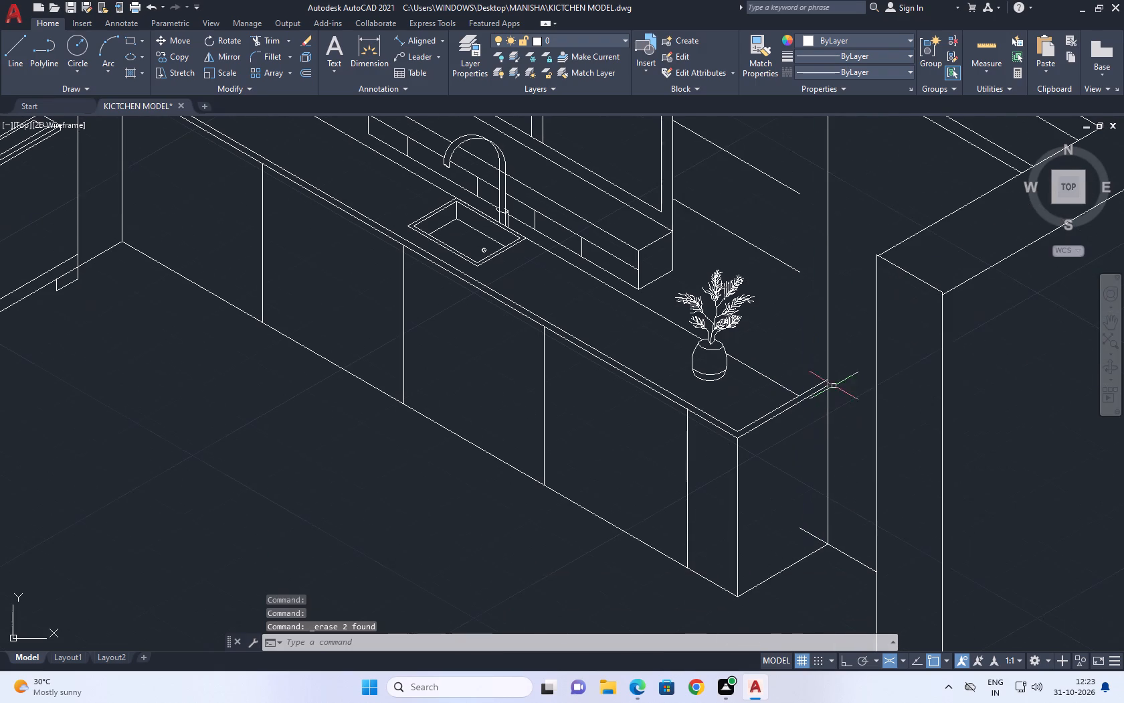
pyautogui.scroll(1, 825, 552)
pyautogui.click(793, 518)
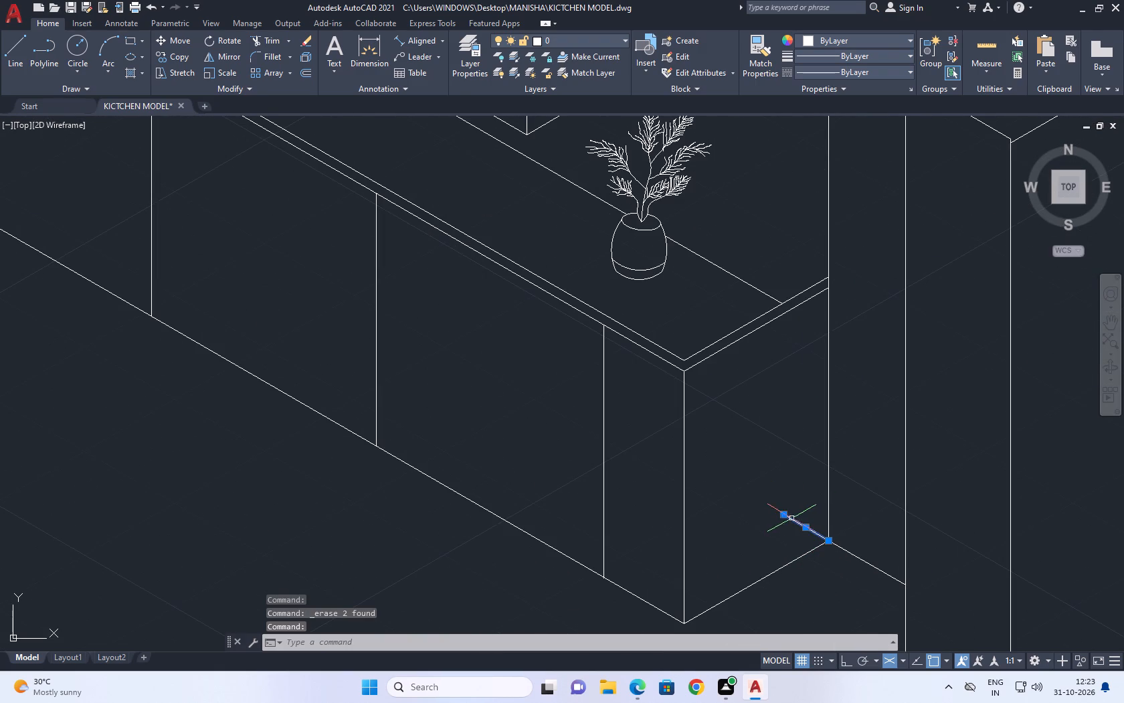
pyautogui.rightClick(824, 476)
pyautogui.click(860, 230)
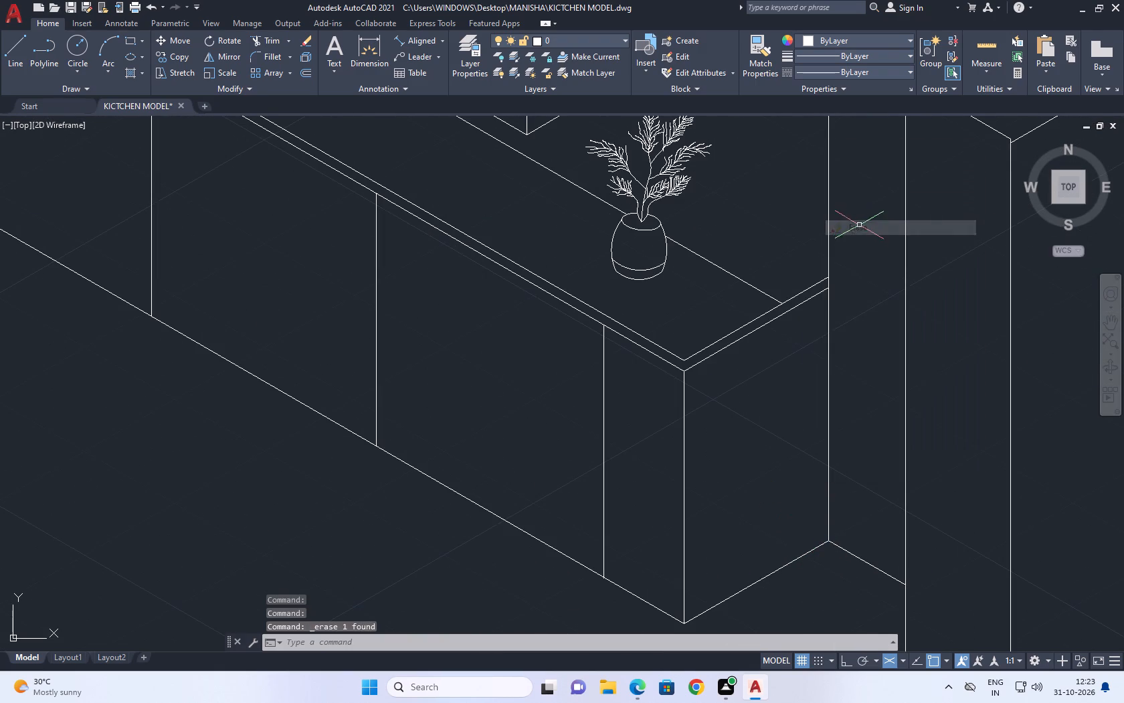
# Copy the door opening's remaining vertical line 2 inches along its top edge toward the end wall.
pyautogui.scroll(-3, 818, 398)
pyautogui.moveTo(832, 294); pyautogui.dragTo(833, 320, button='middle')
pyautogui.scroll(1, 803, 297)
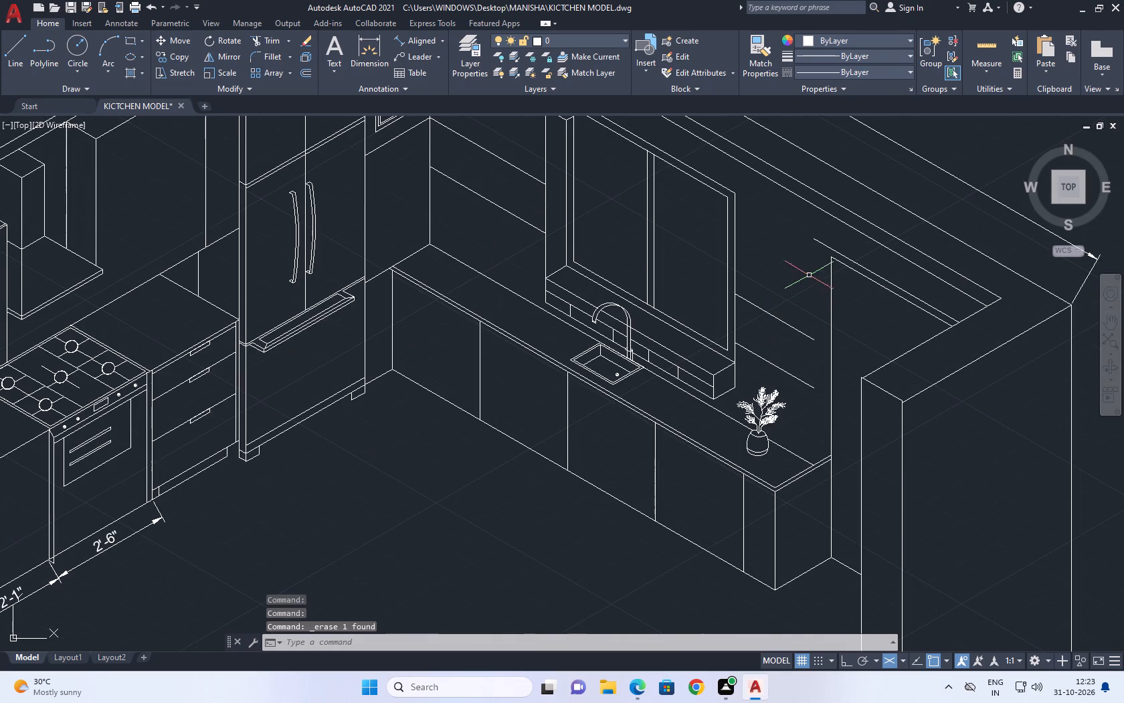
pyautogui.click(847, 311)
pyautogui.click(832, 300)
pyautogui.click(838, 315)
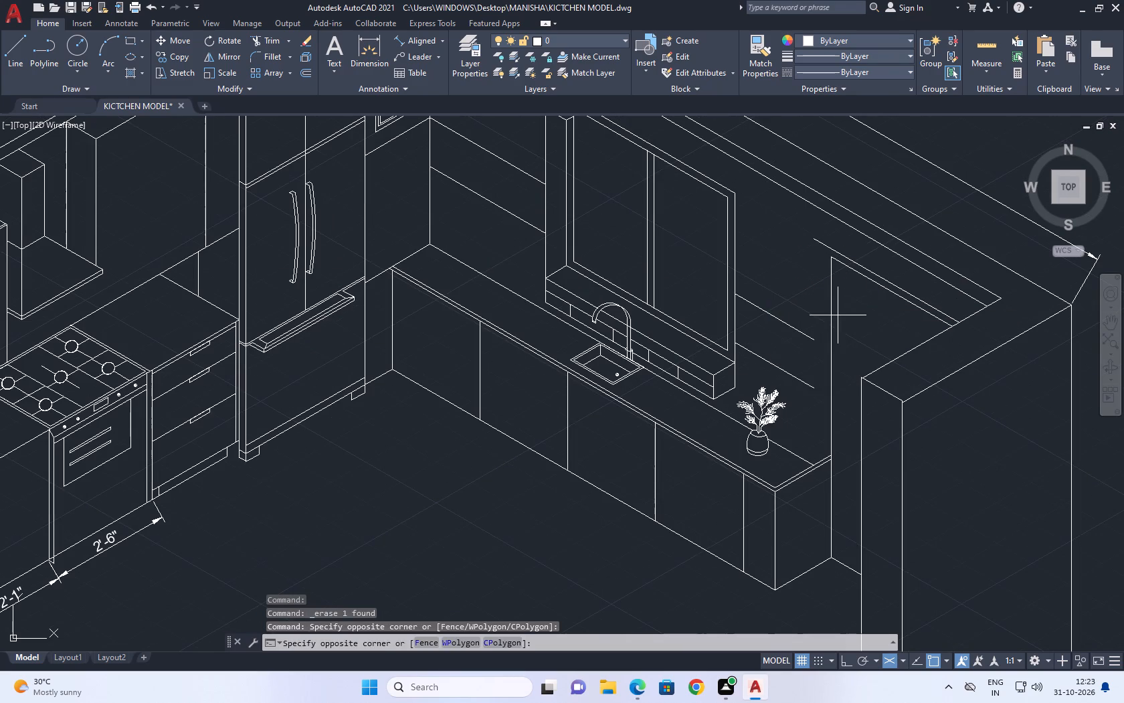
pyautogui.click(820, 288)
pyautogui.write('CO')
pyautogui.press('space')
pyautogui.scroll(2, 837, 270)
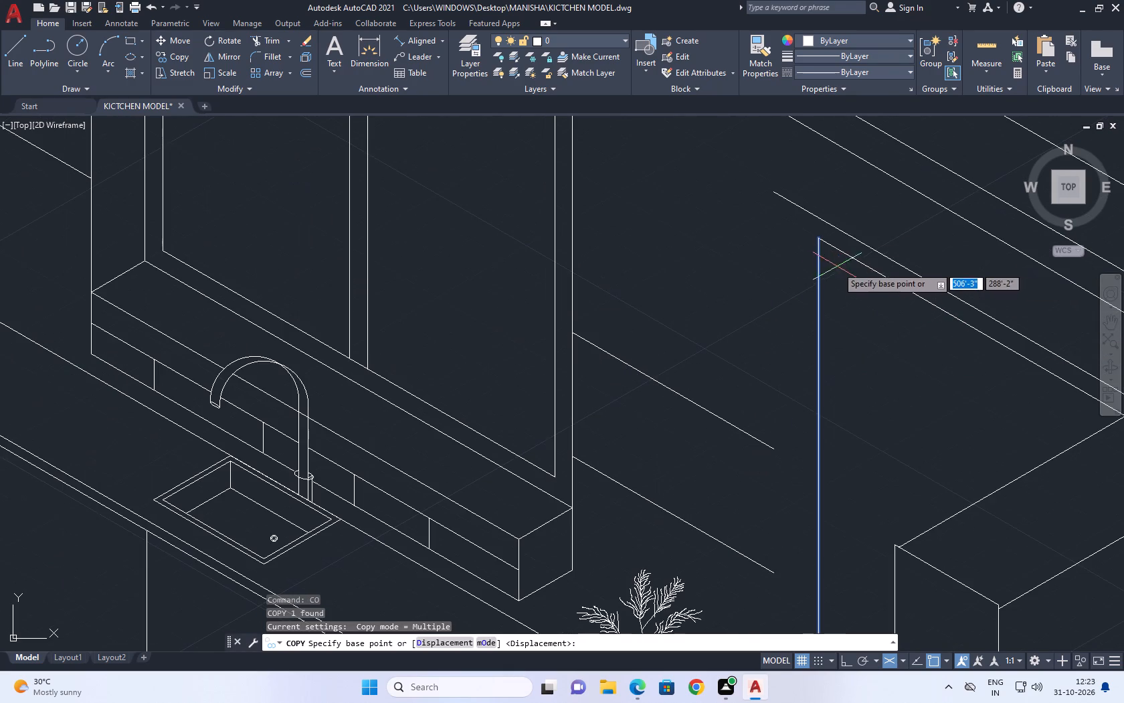
pyautogui.click(819, 242)
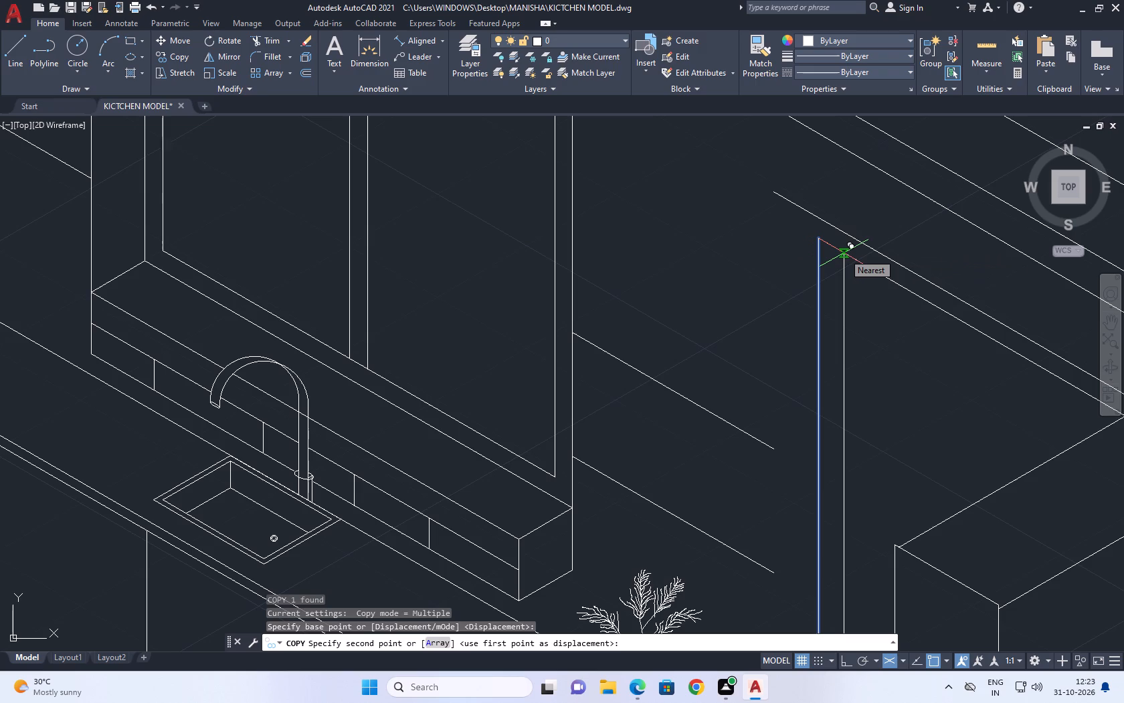
pyautogui.press('2')
pyautogui.press('Return')
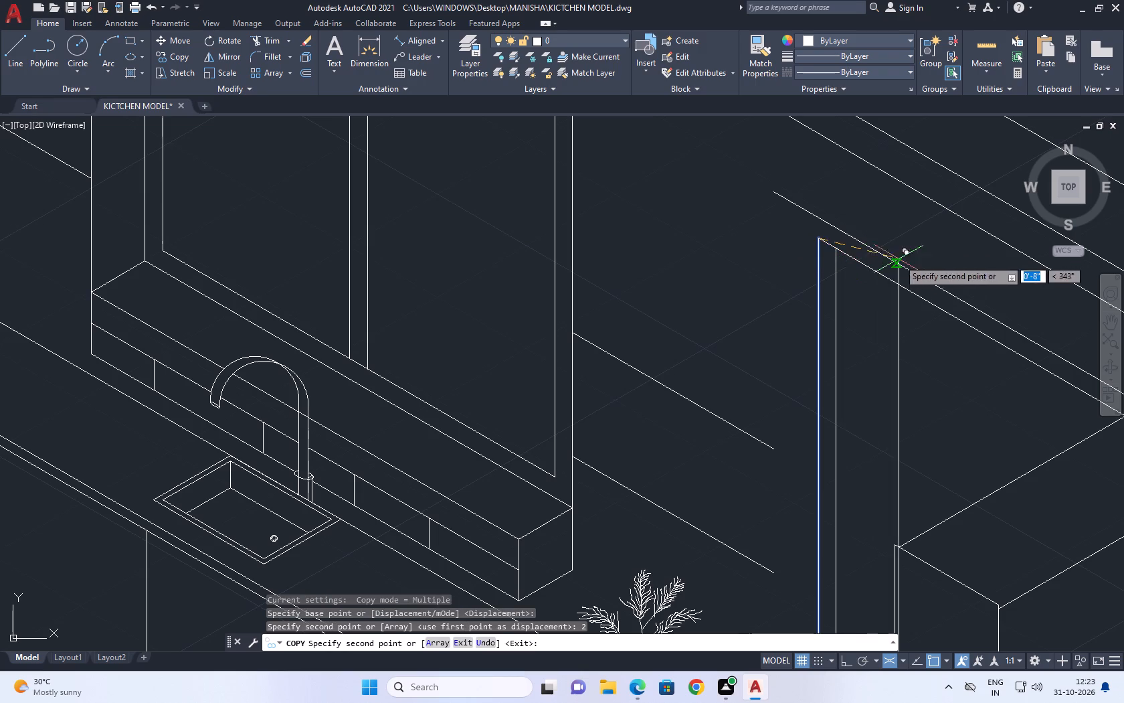
pyautogui.rightClick(890, 290)
pyautogui.click(925, 313)
# Copy the door frame's newly added inner vertical line 1 inch toward the end wall.
pyautogui.scroll(1, 846, 256)
pyautogui.moveTo(845, 254); pyautogui.dragTo(848, 294, button='middle')
pyautogui.scroll(-5, 849, 299)
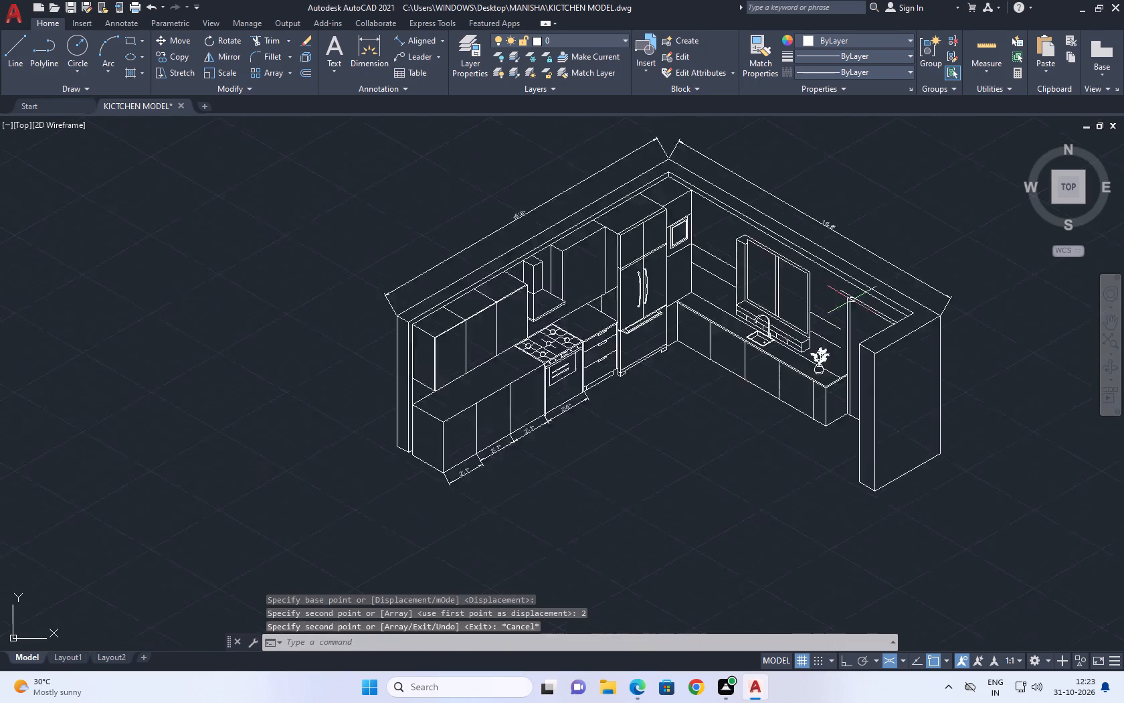
pyautogui.scroll(-1, 852, 300)
pyautogui.scroll(2, 855, 363)
pyautogui.scroll(1, 840, 311)
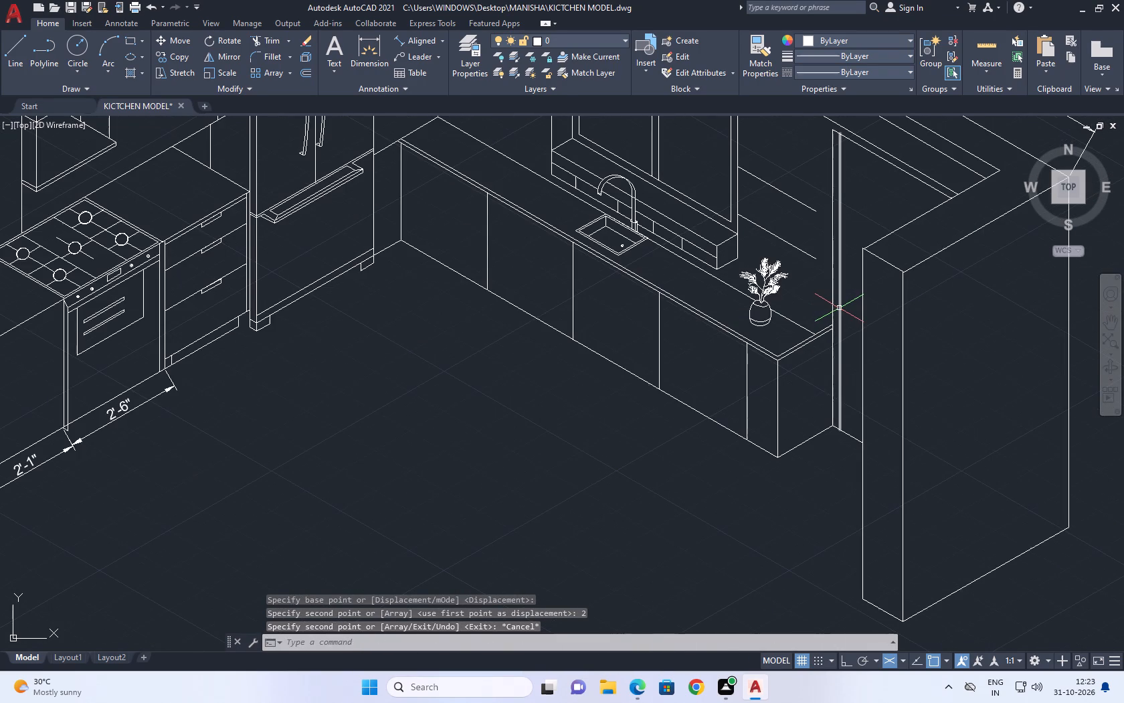
pyautogui.click(839, 308)
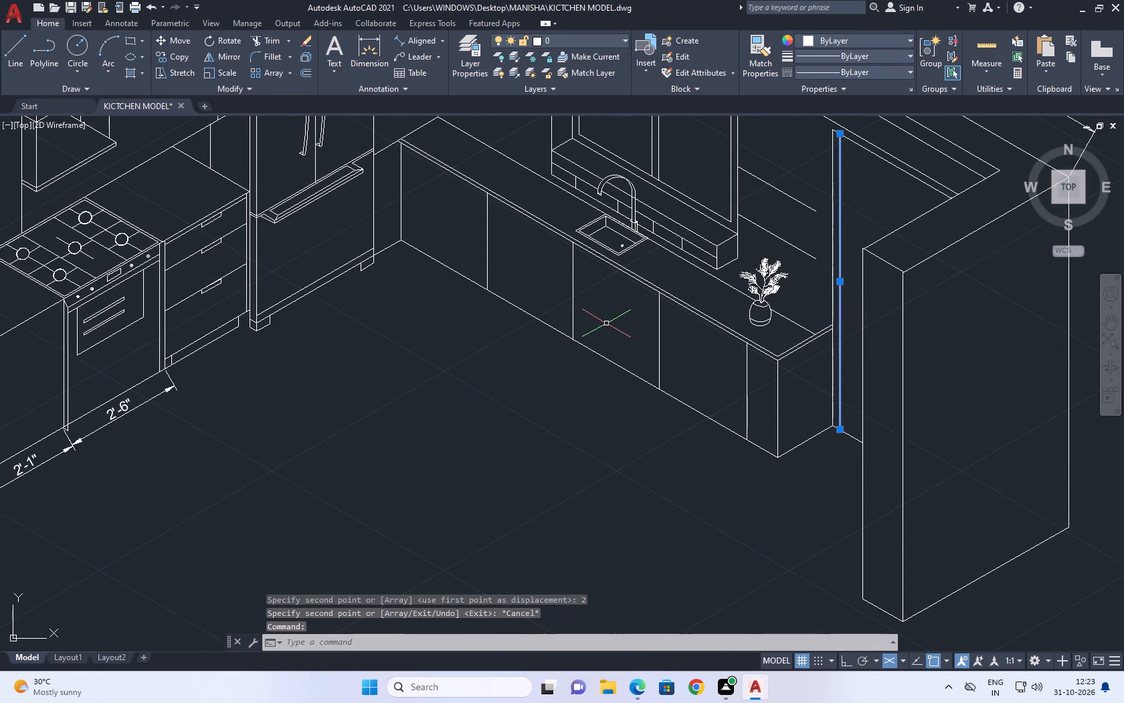
pyautogui.write('CO')
pyautogui.press('space')
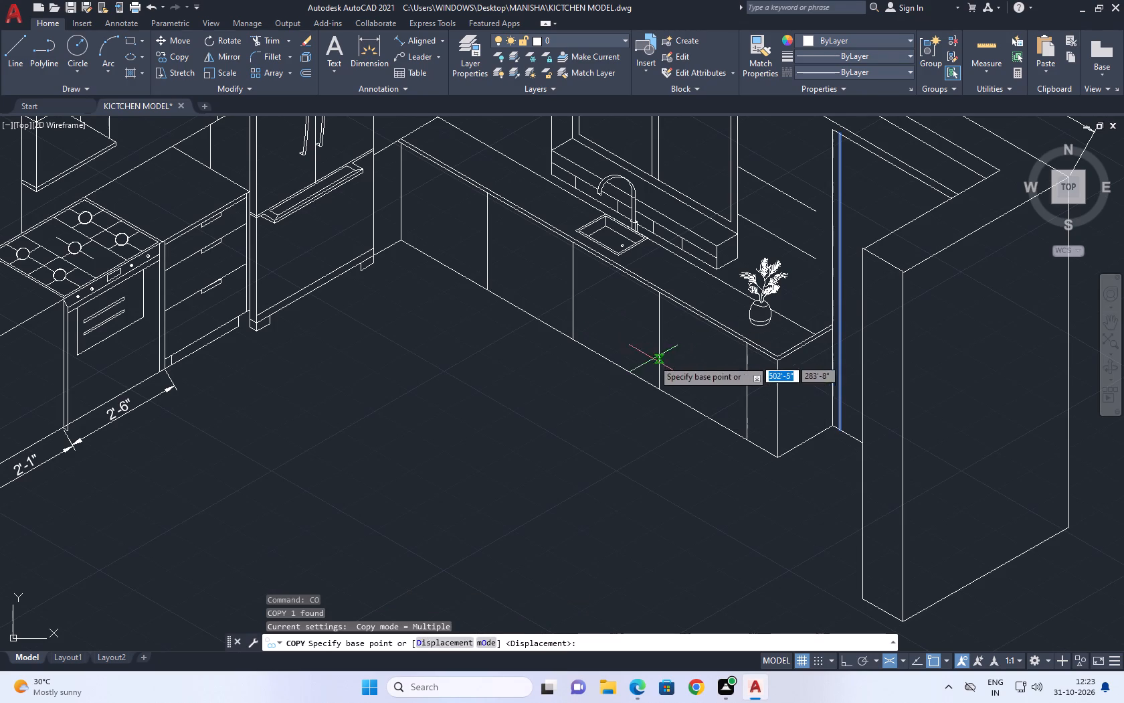
pyautogui.scroll(3, 835, 362)
pyautogui.click(854, 358)
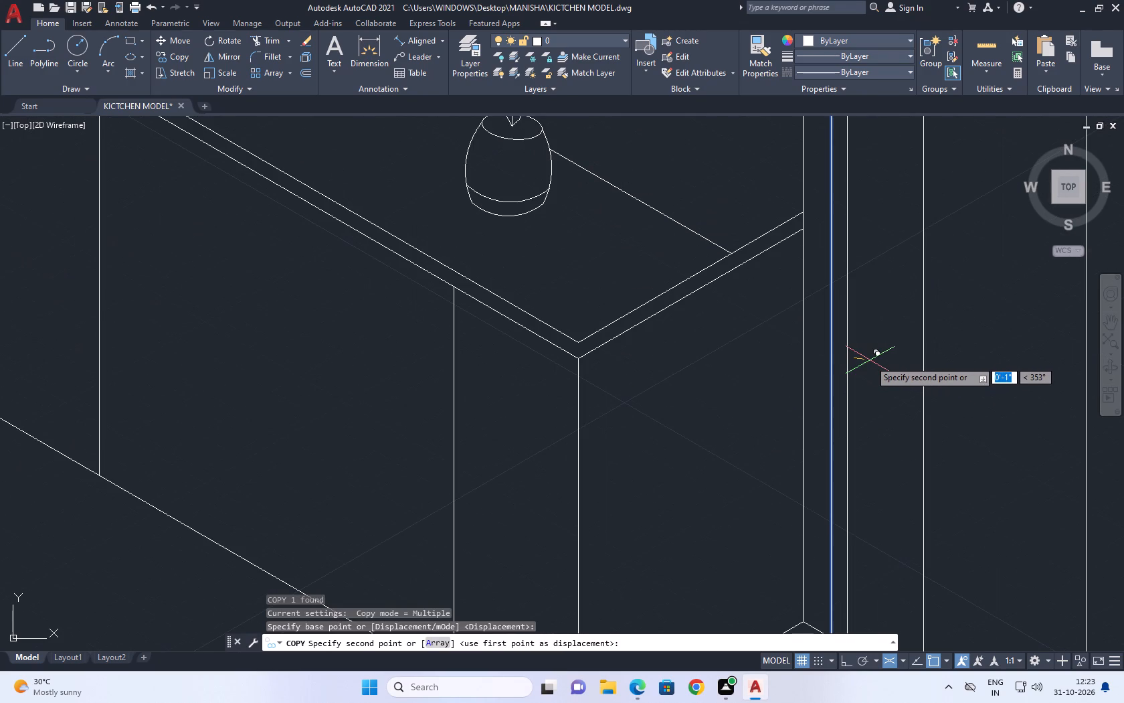
pyautogui.press('1')
pyautogui.press('Return')
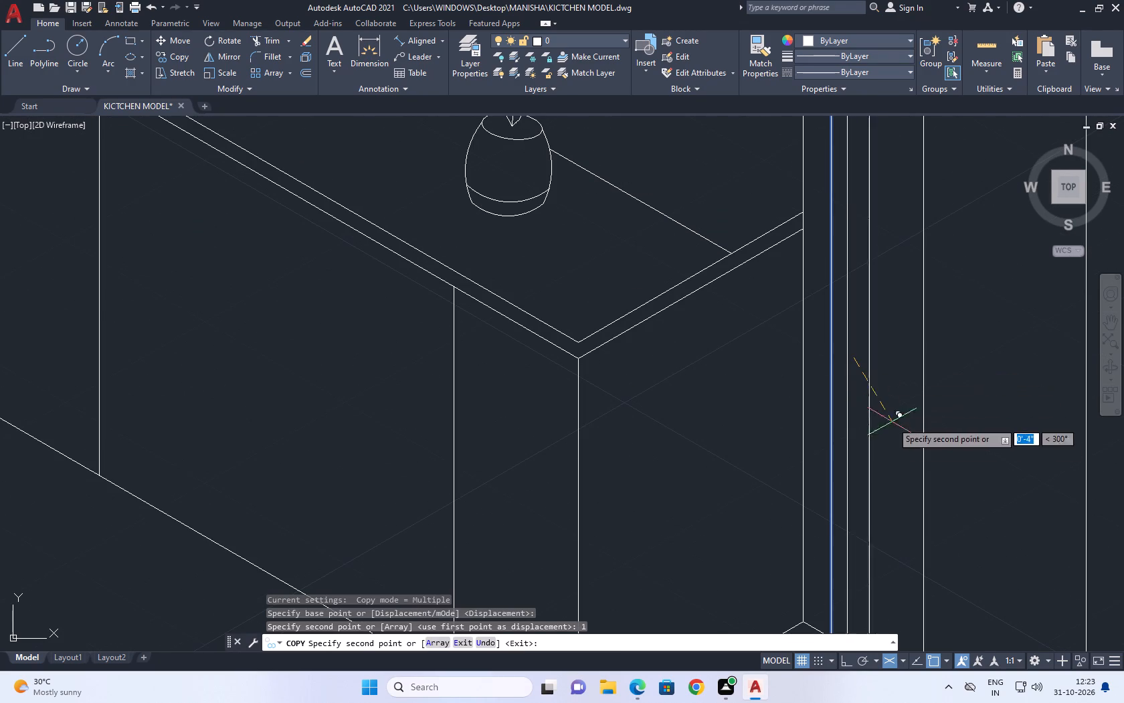
pyautogui.moveTo(878, 410); pyautogui.dragTo(876, 401, button='right')
pyautogui.click(912, 420)
pyautogui.scroll(-5, 912, 419)
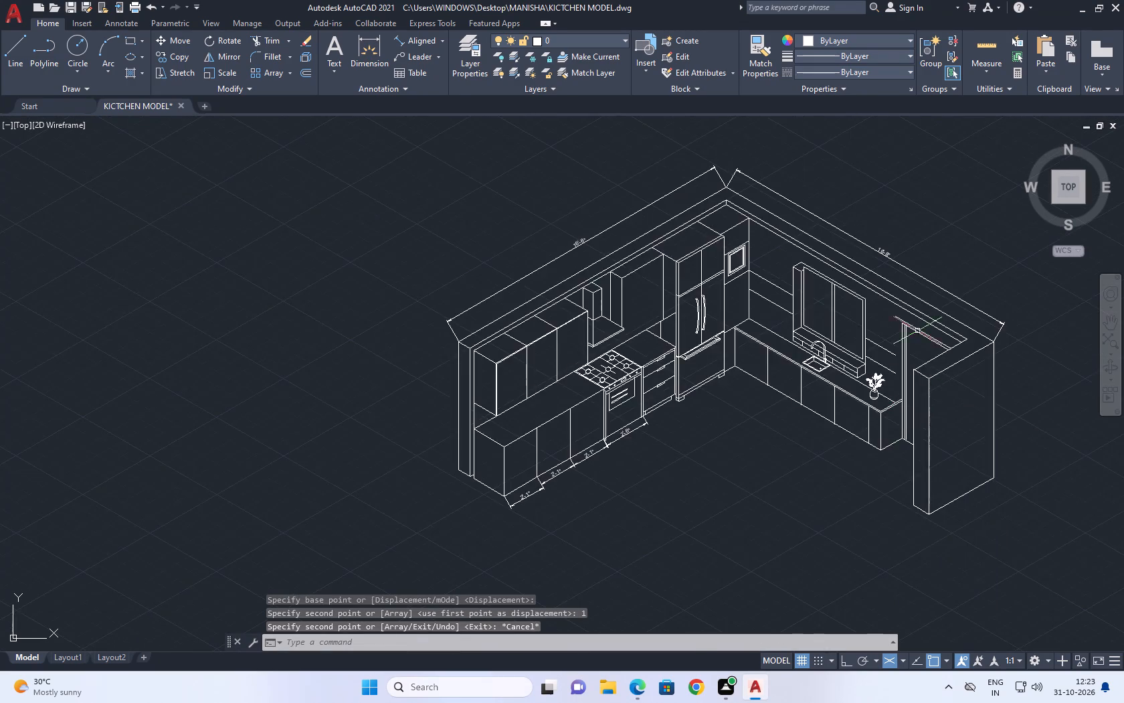
# Trim the top of the innermost vertical line where it projects above the door opening's sloping top edge.
pyautogui.scroll(4, 912, 324)
pyautogui.moveTo(859, 323); pyautogui.dragTo(864, 339, button='middle')
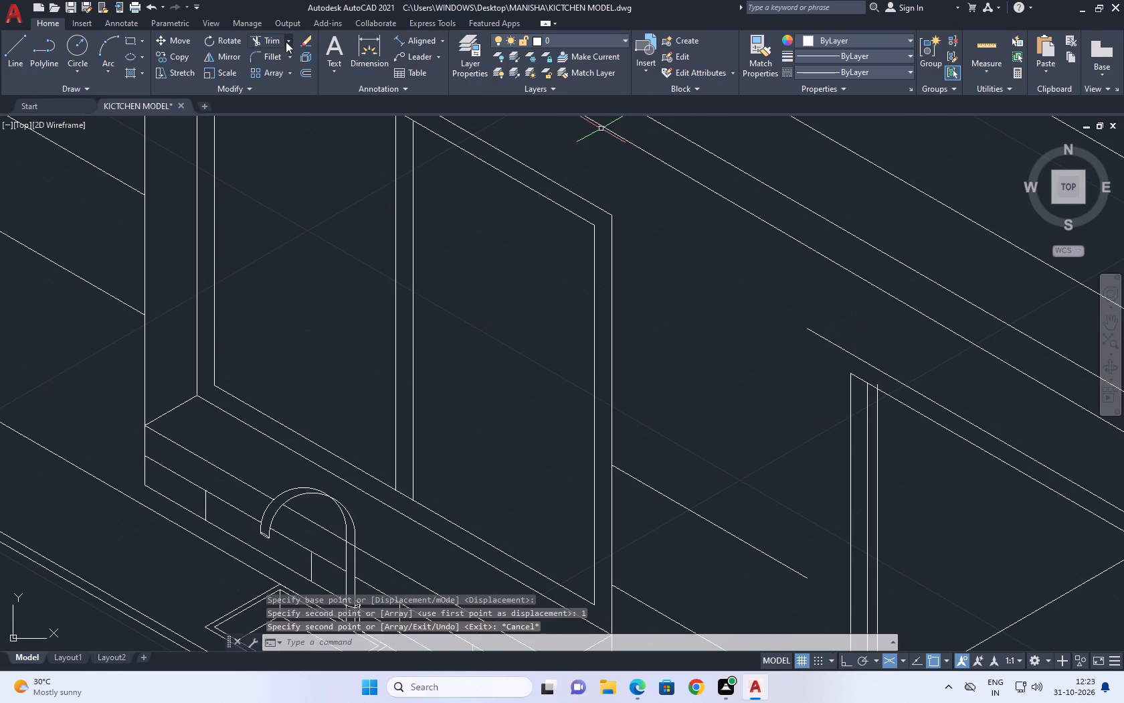
pyautogui.click(276, 35)
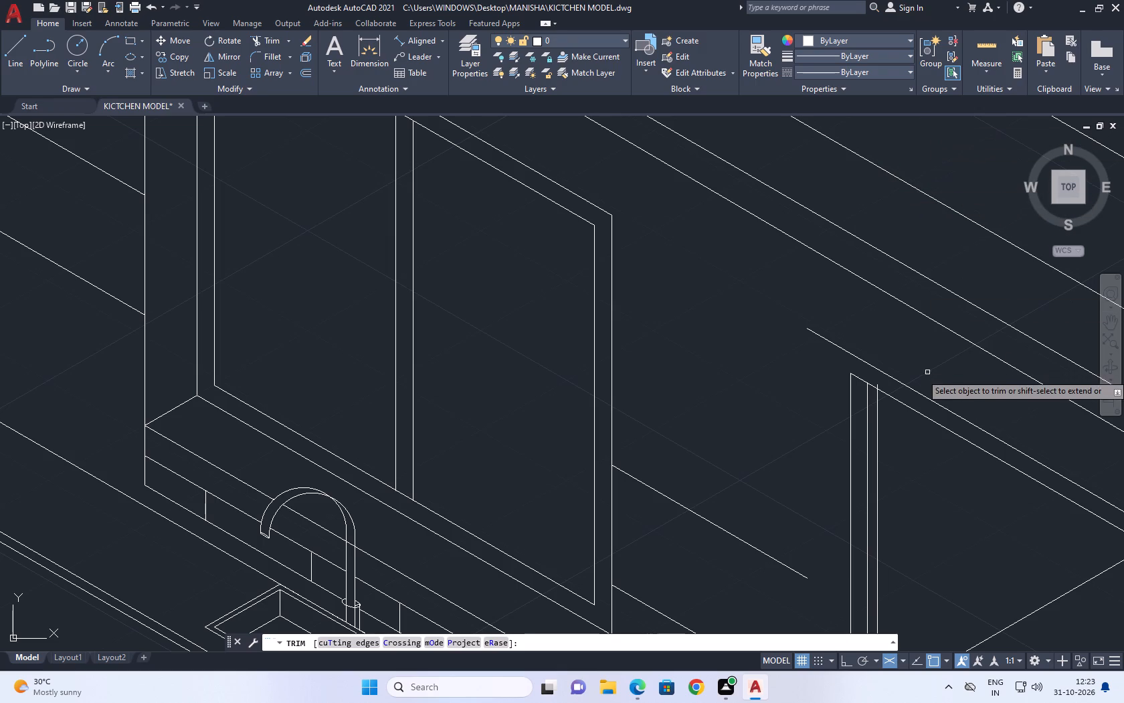
pyautogui.scroll(5, 874, 392)
pyautogui.click(870, 374)
pyautogui.click(846, 356)
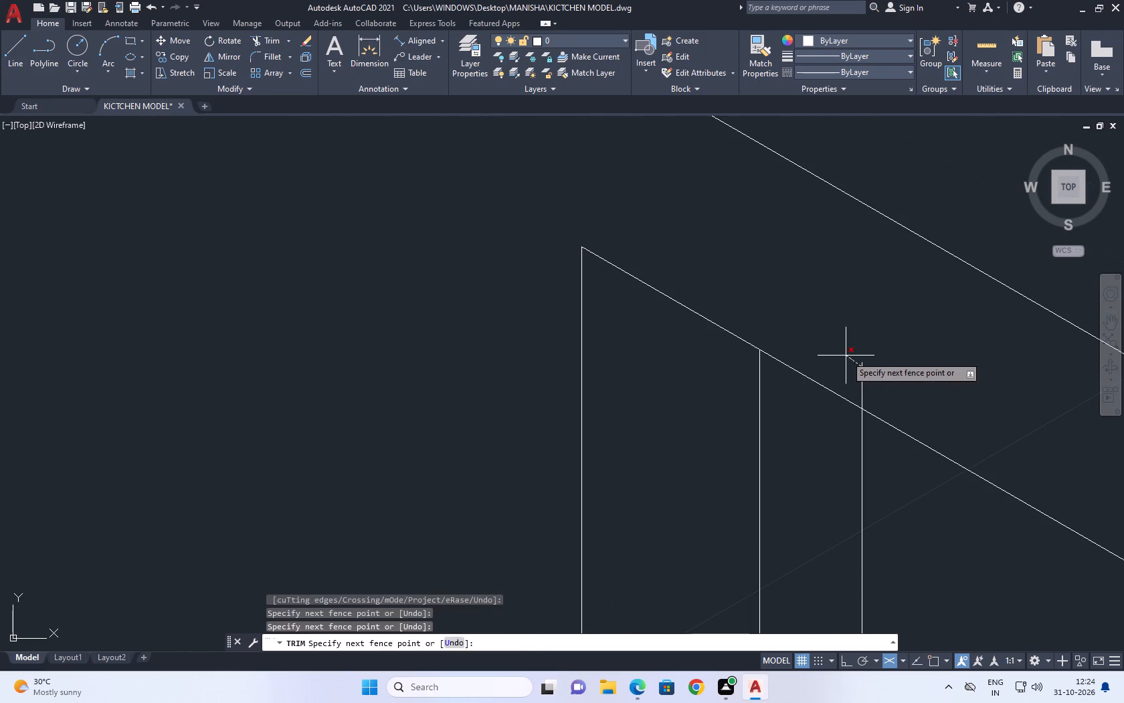
pyautogui.rightClick(845, 351)
pyautogui.click(895, 367)
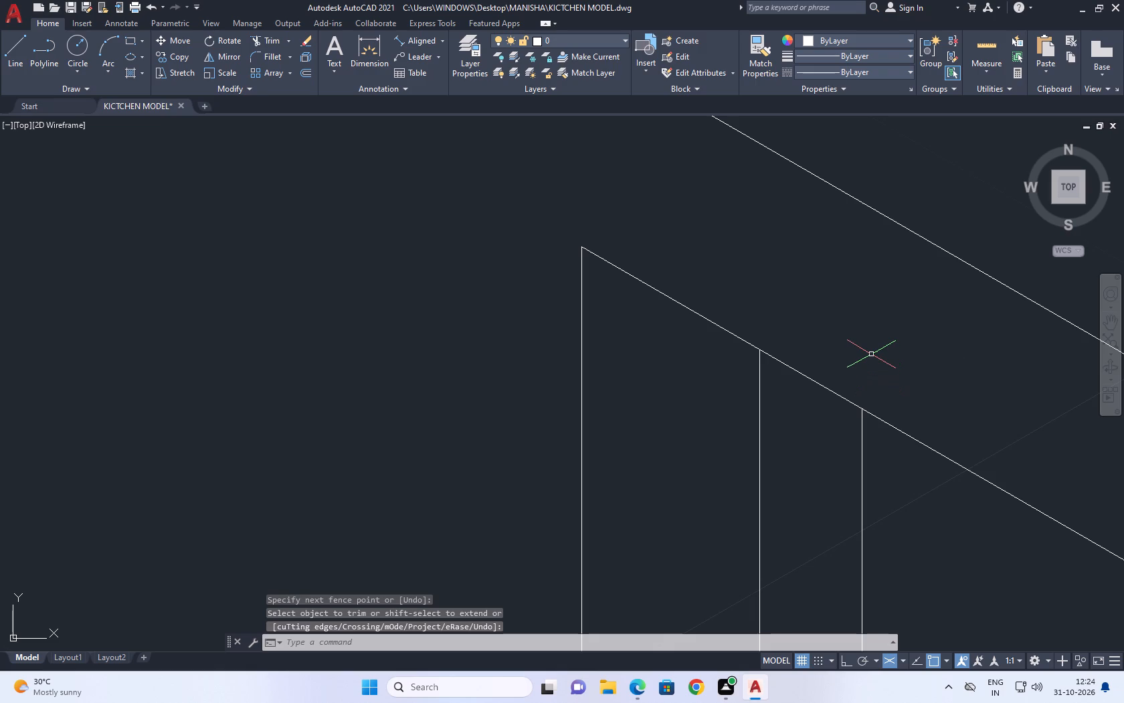
pyautogui.scroll(-2, 841, 363)
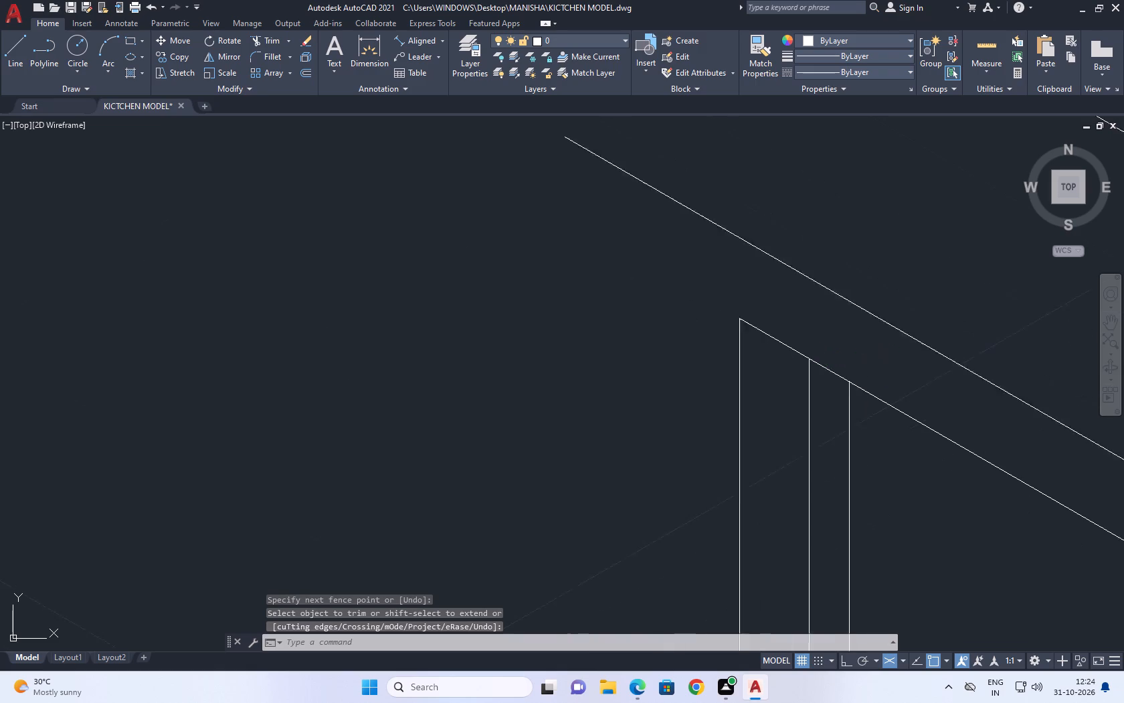
# Fillet the door frame's outermost vertical line with the upper sloping frame line to form a sharp corner.
pyautogui.scroll(-1, 840, 366)
pyautogui.moveTo(814, 313); pyautogui.dragTo(817, 362, button='middle')
pyautogui.rightClick(798, 289)
pyautogui.click(763, 307)
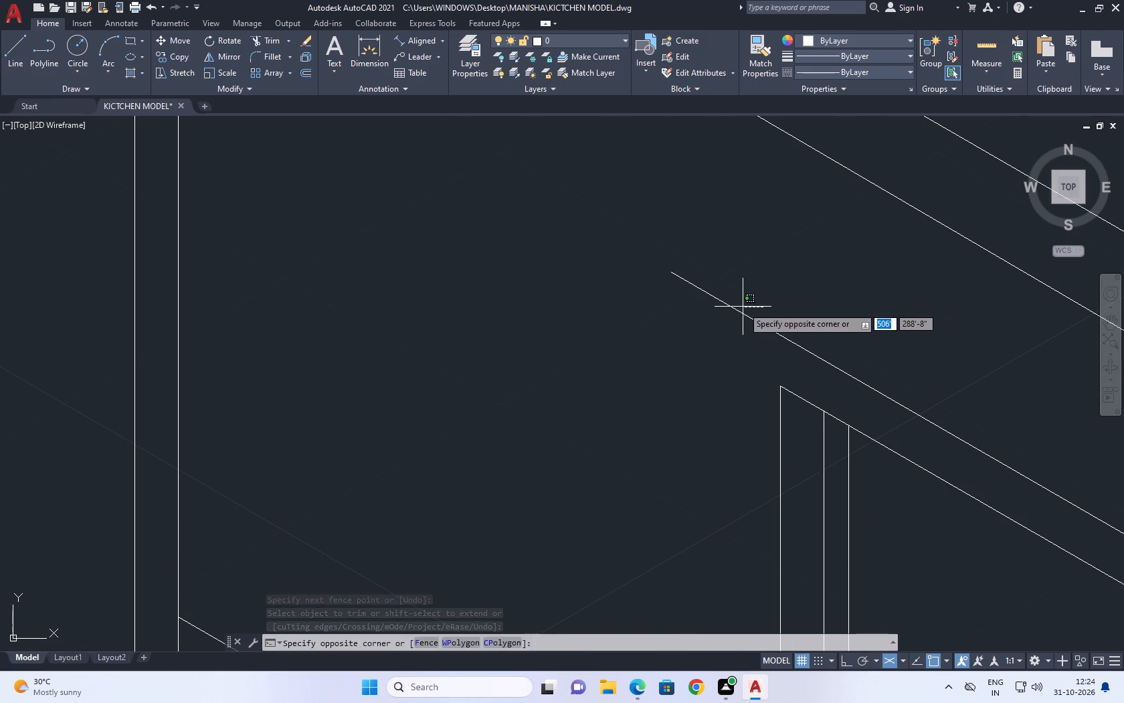
pyautogui.click(749, 290)
pyautogui.click(272, 56)
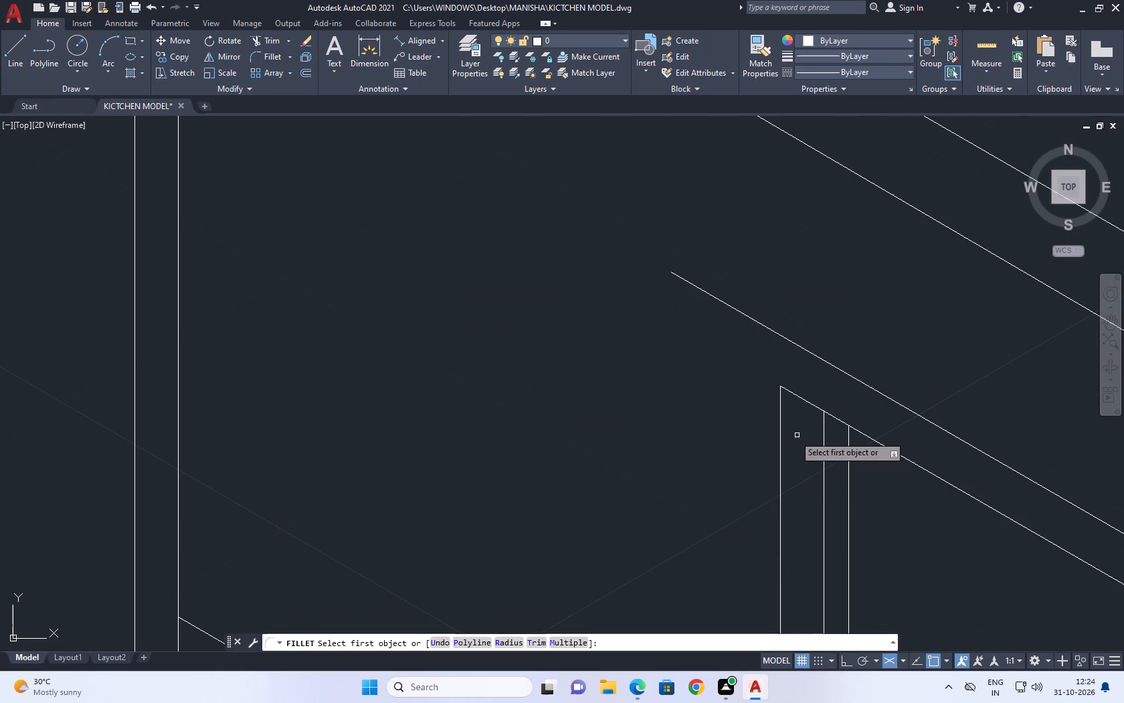
pyautogui.click(781, 426)
pyautogui.click(816, 356)
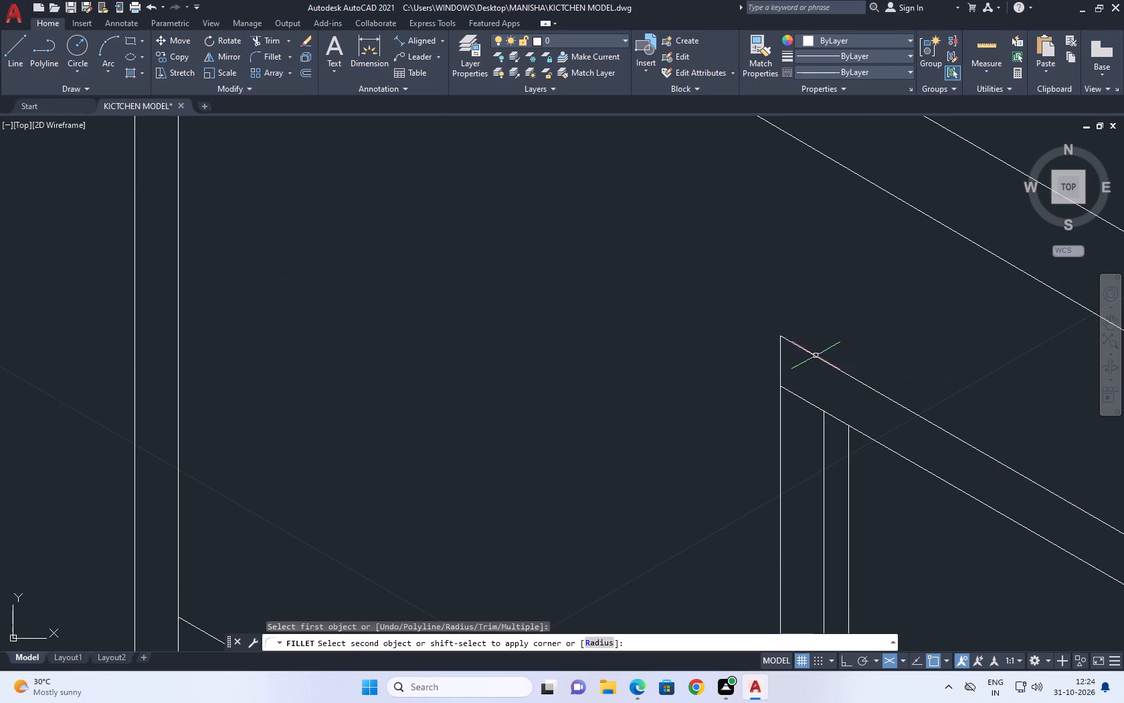
# Extend the two backsplash lines beside the window across the wall to the door frame's outermost vertical line.
pyautogui.scroll(-3, 821, 332)
pyautogui.moveTo(866, 348); pyautogui.dragTo(848, 341, button='middle')
pyautogui.moveTo(669, 400); pyautogui.dragTo(671, 345, button='middle')
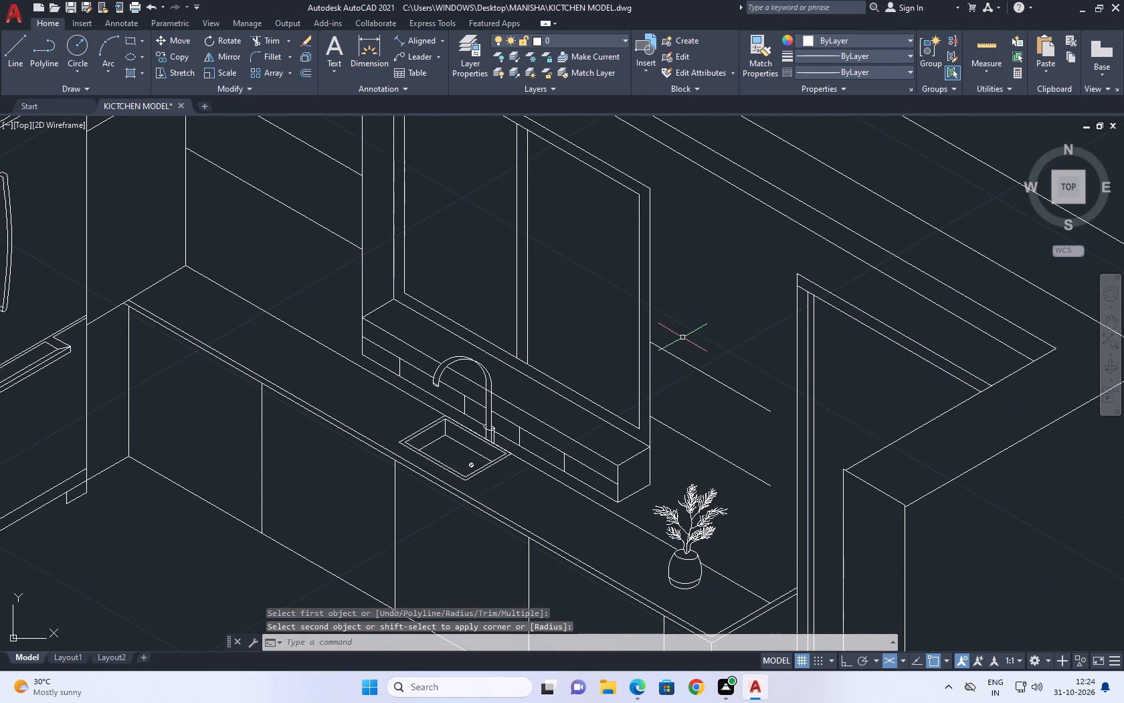
pyautogui.press('e')
pyautogui.press('x')
pyautogui.press('space')
pyautogui.click(785, 380)
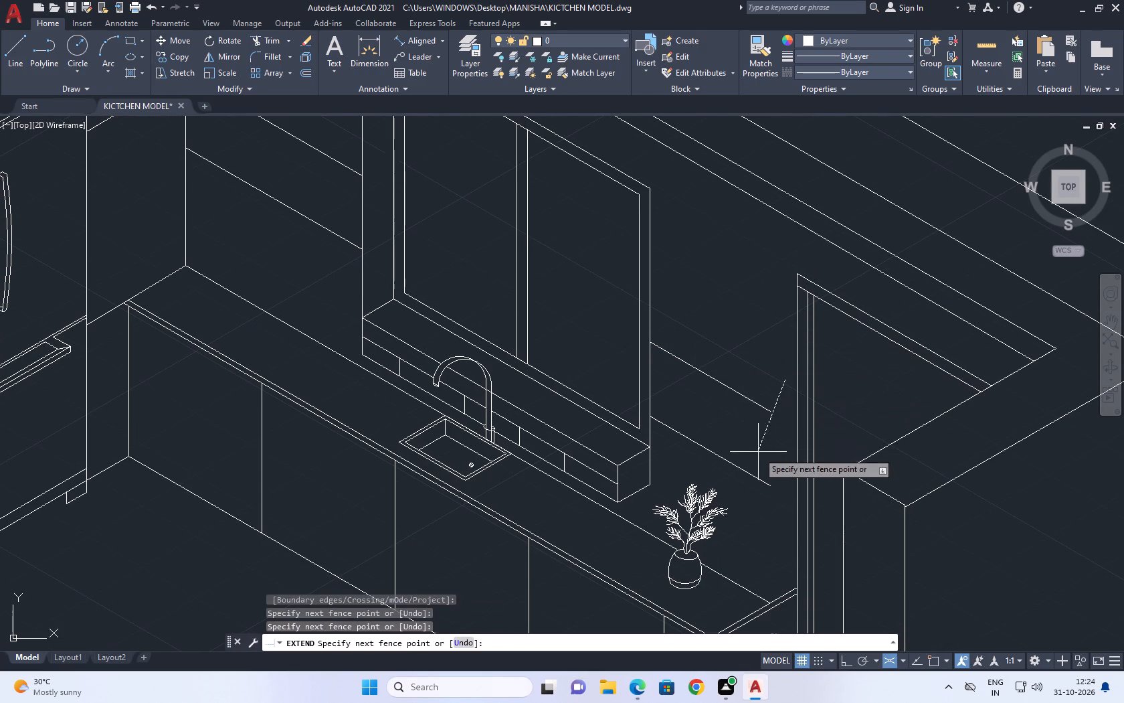
pyautogui.click(766, 502)
pyautogui.click(743, 416)
pyautogui.click(771, 384)
pyautogui.rightClick(759, 362)
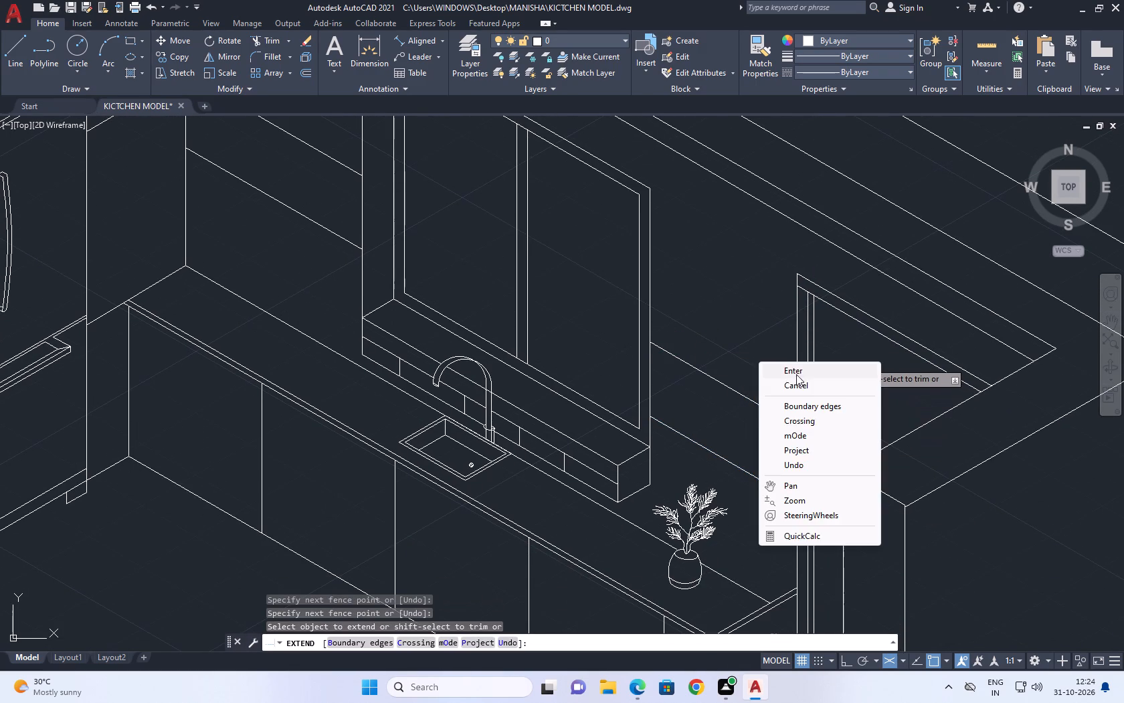
pyautogui.click(796, 374)
# Examine the whole kitchen drawing, including the sink wall and the door frame.
pyautogui.scroll(-2, 795, 364)
pyautogui.moveTo(827, 378); pyautogui.dragTo(808, 394, button='middle')
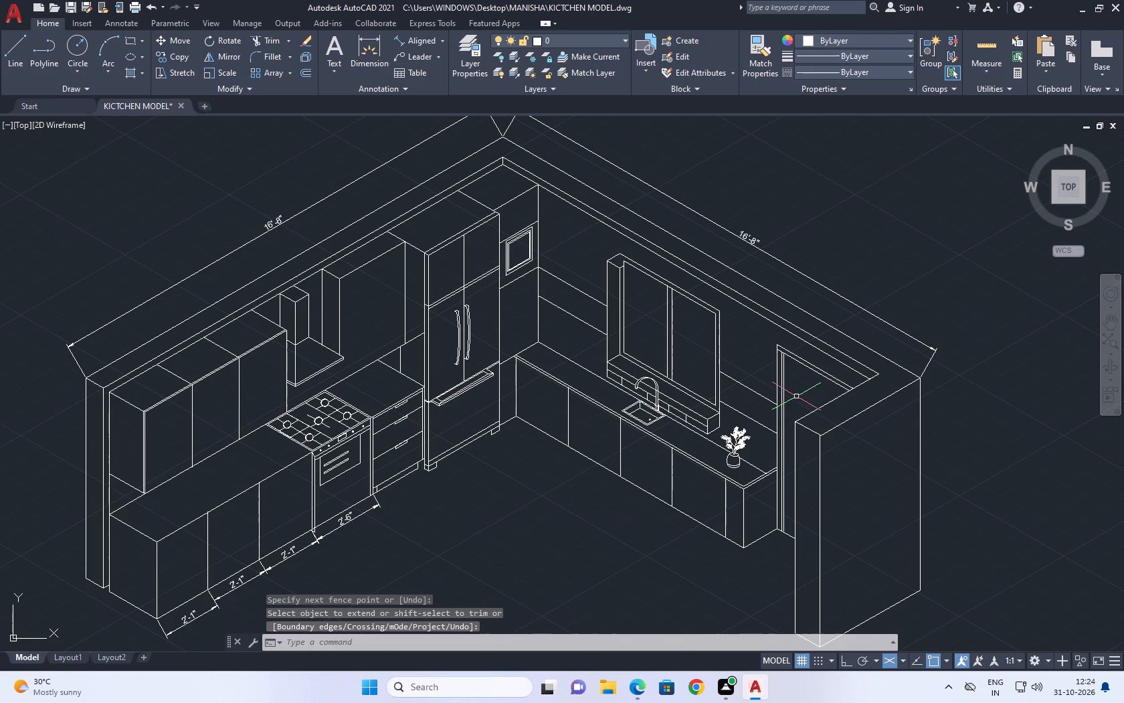
pyautogui.moveTo(717, 393); pyautogui.dragTo(731, 410, button='middle')
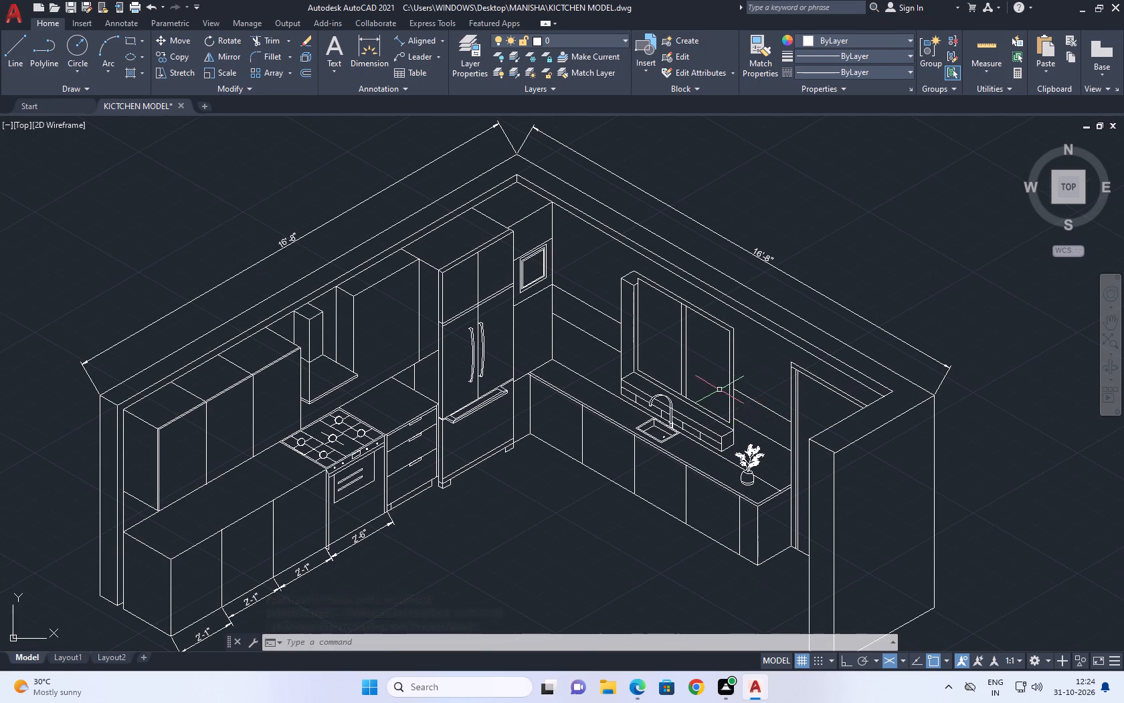
pyautogui.moveTo(719, 390); pyautogui.dragTo(747, 398, button='middle')
pyautogui.scroll(2, 765, 389)
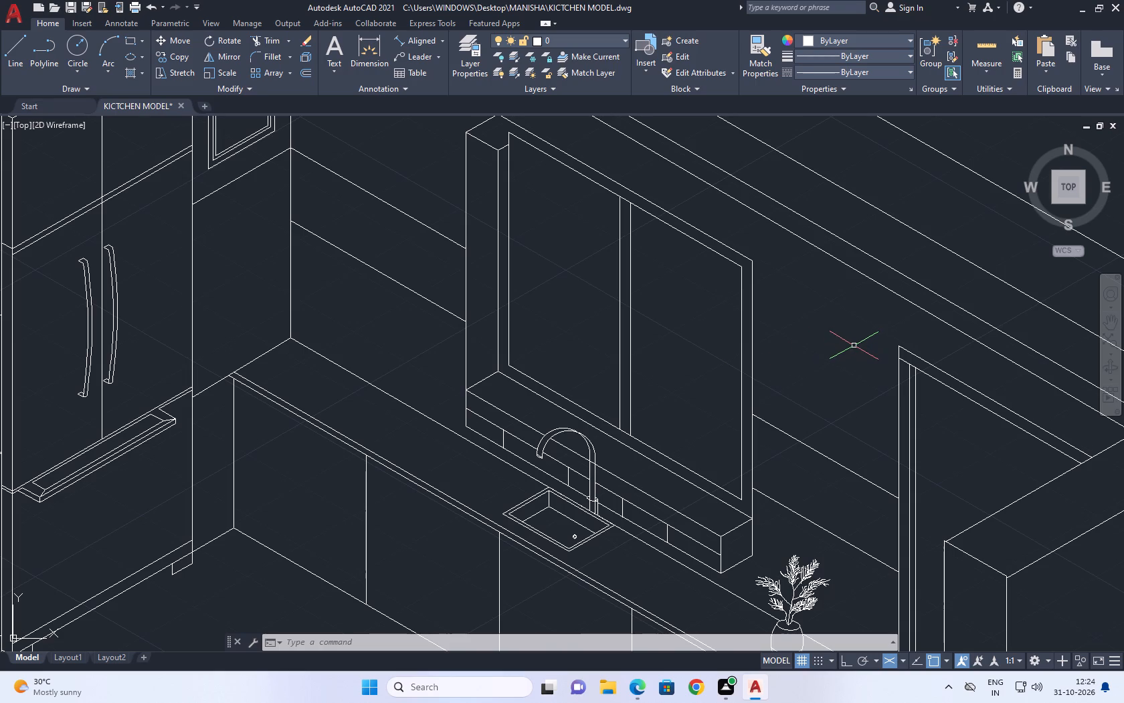
pyautogui.scroll(-3, 798, 364)
pyautogui.moveTo(785, 299); pyautogui.dragTo(797, 333, button='middle')
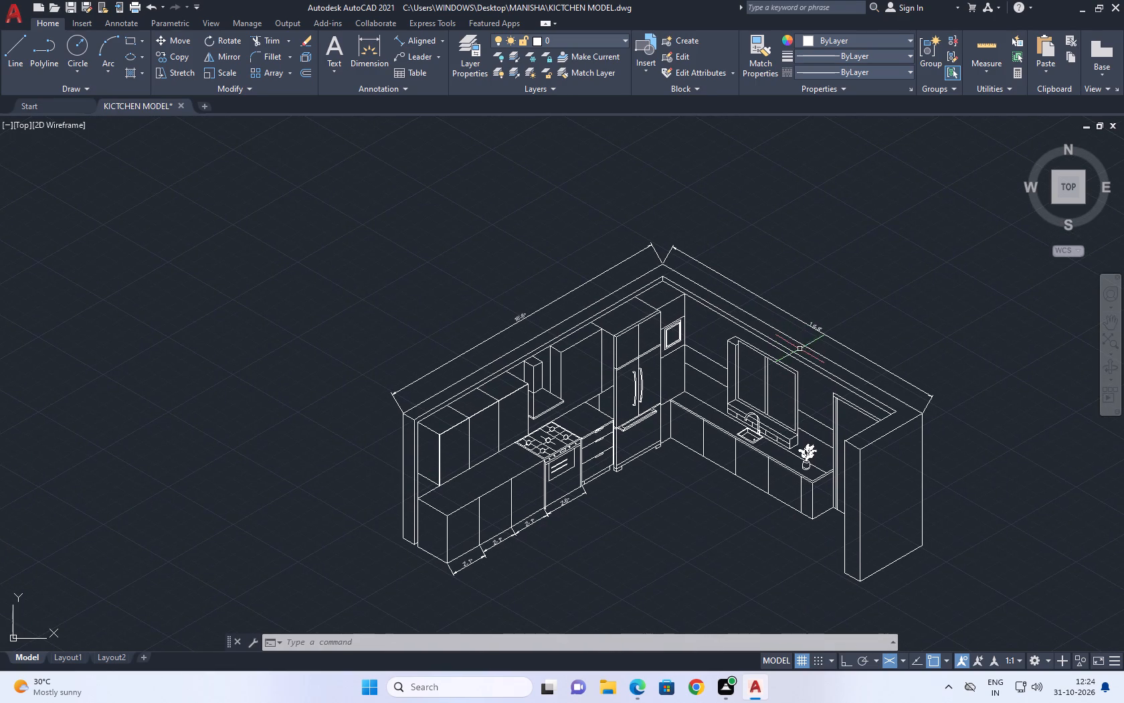
pyautogui.moveTo(901, 405); pyautogui.dragTo(829, 293, button='middle')
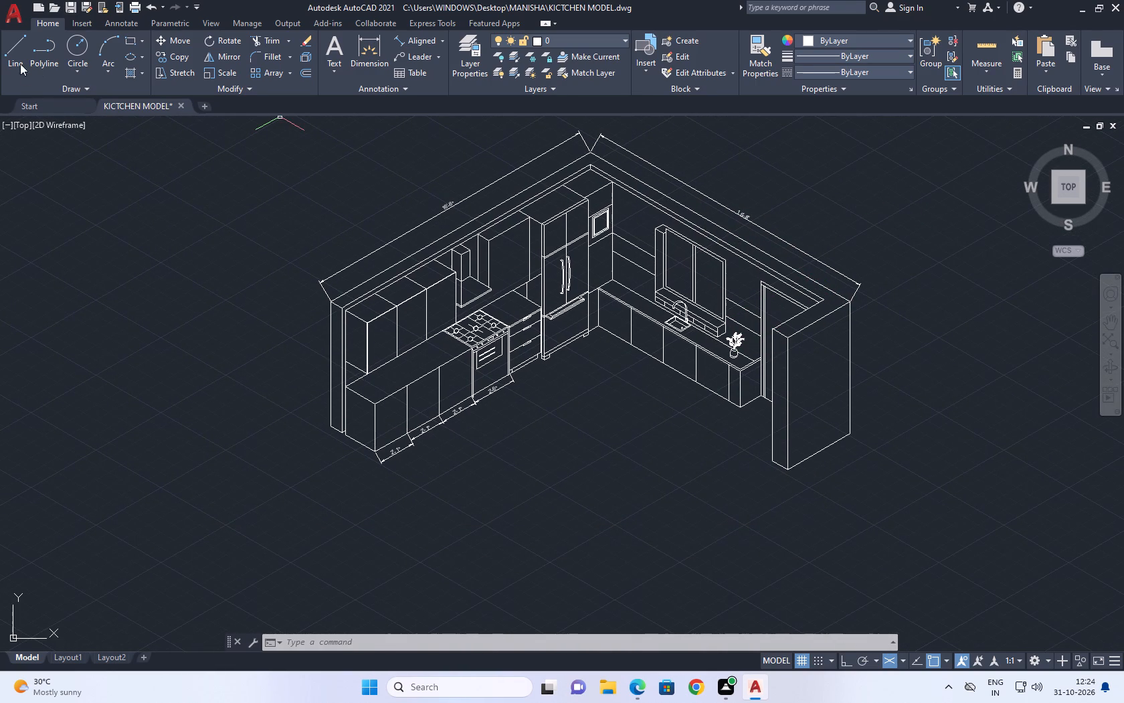
# Draw an ortho line in the left isoplane from the door frame's second vertical near its foot, past the outermost vertical.
pyautogui.click(1, 52)
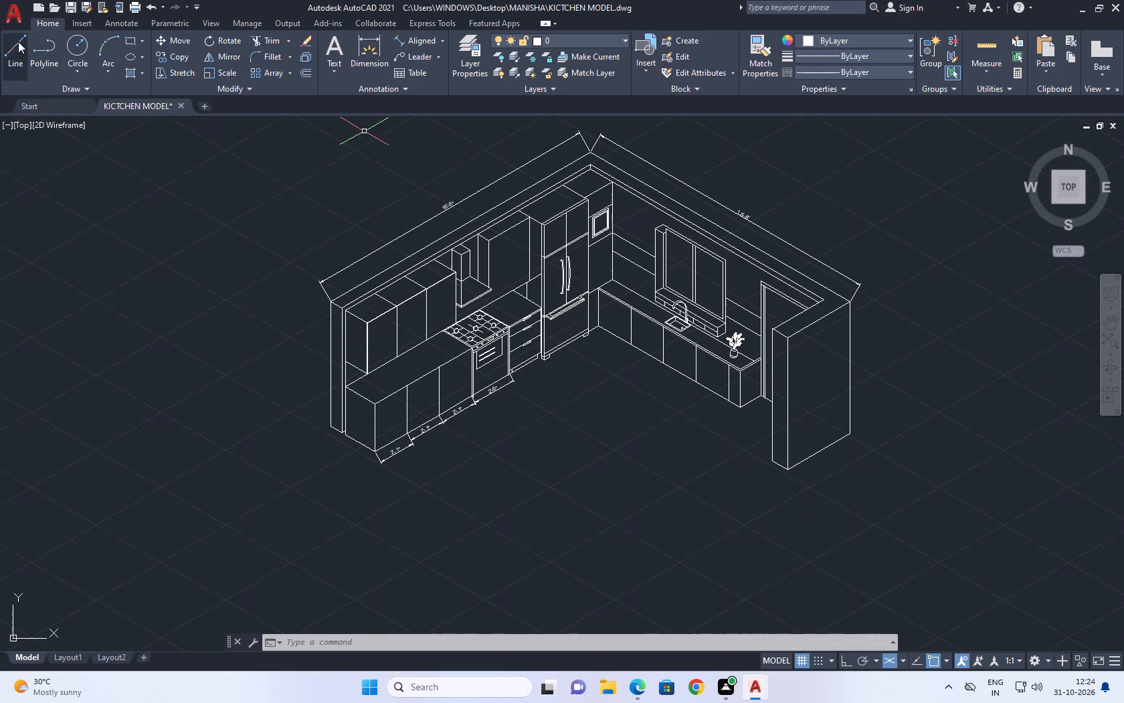
pyautogui.click(18, 42)
pyautogui.scroll(5, 745, 372)
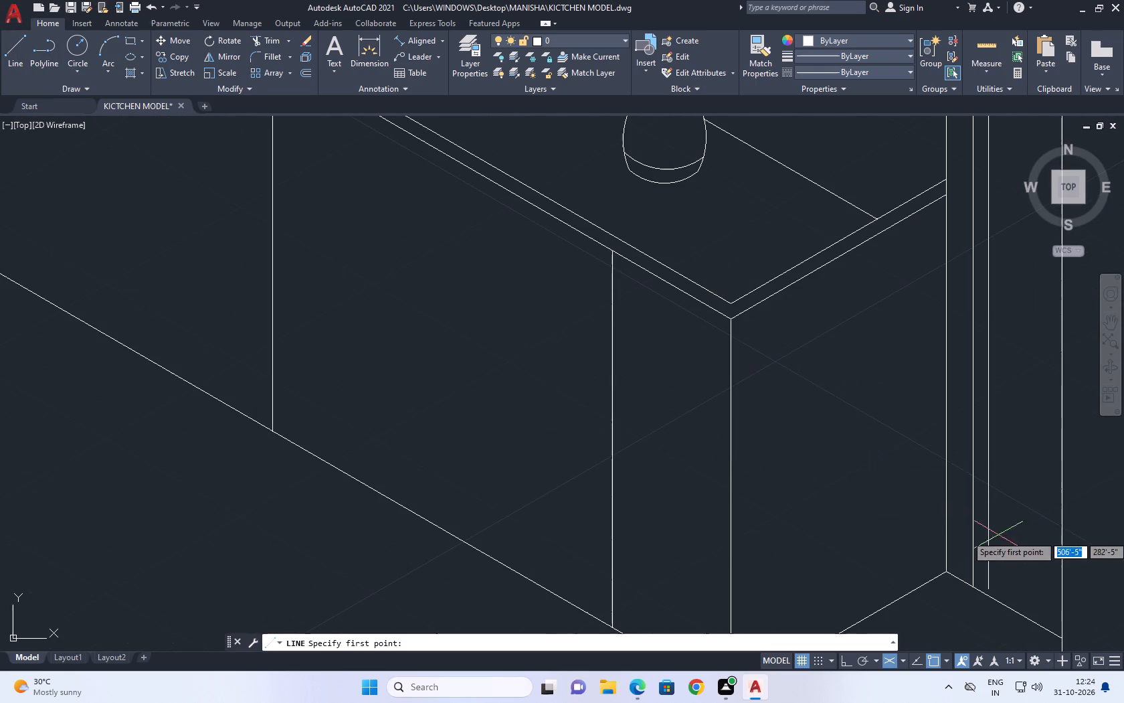
pyautogui.click(976, 535)
pyautogui.click(919, 518)
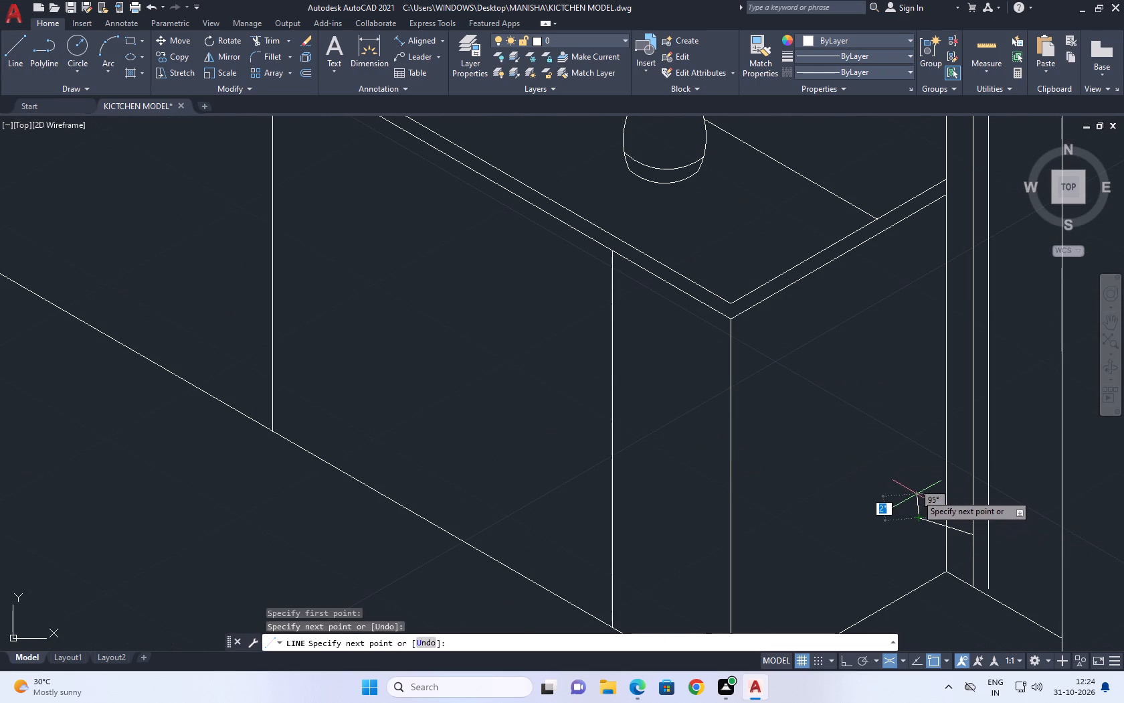
pyautogui.hotkey('ctrl', 'z')
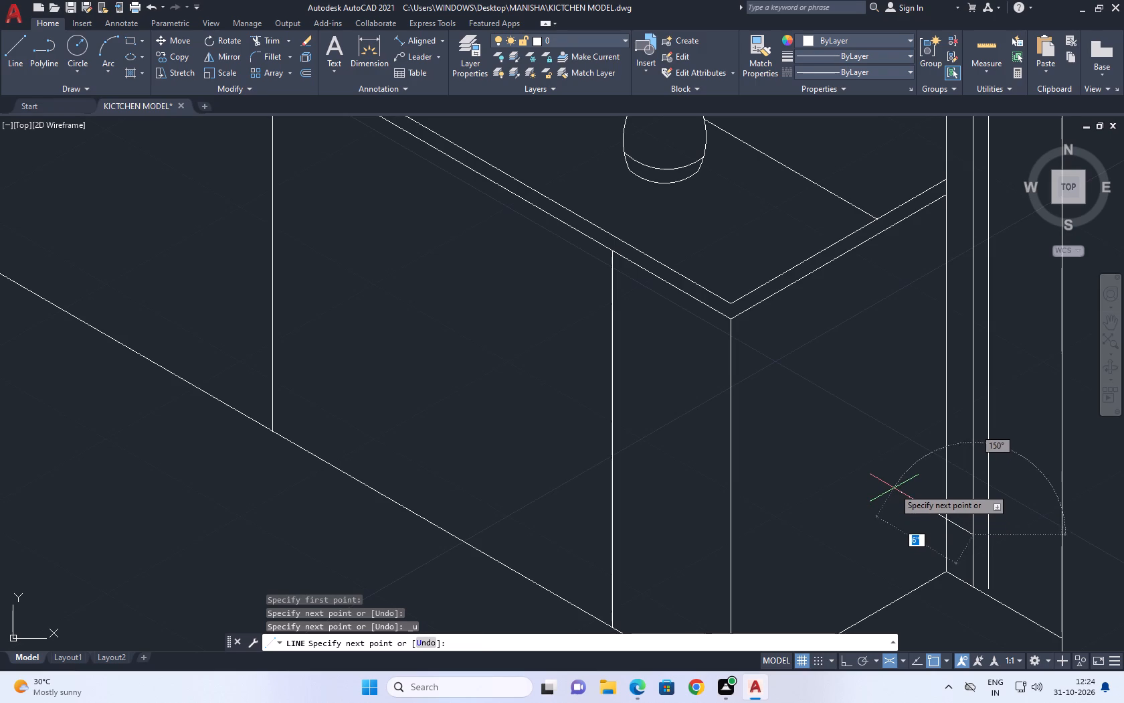
pyautogui.press('F8')
pyautogui.press('F5')
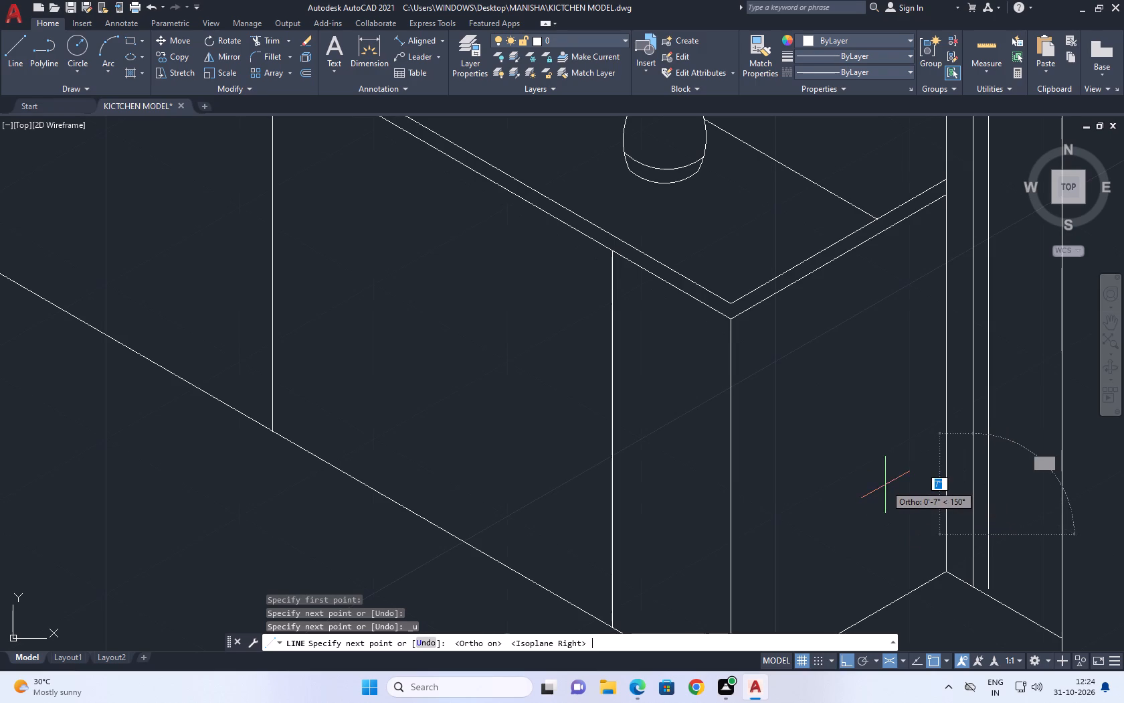
pyautogui.press('F5')
pyautogui.click(843, 491)
pyautogui.press('Escape')
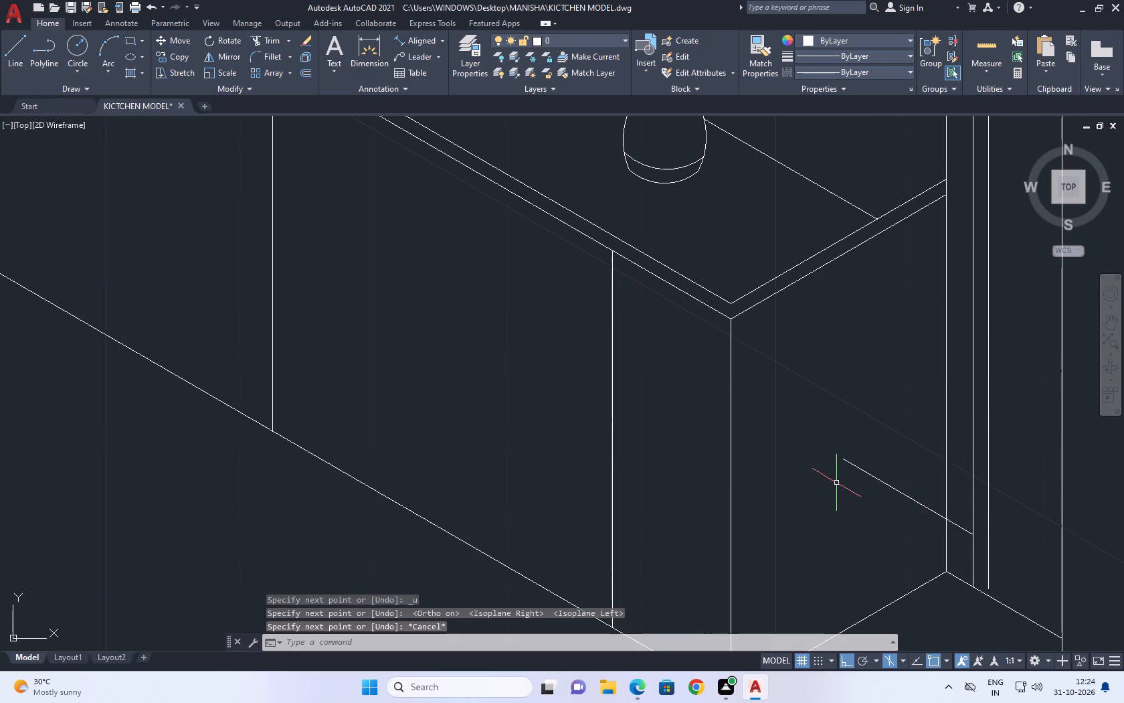
# Trim the part of the new line that runs past the door frame's outermost vertical over the cabinet end.
pyautogui.press('t')
pyautogui.press('r')
pyautogui.press('space')
pyautogui.click(881, 469)
pyautogui.click(867, 490)
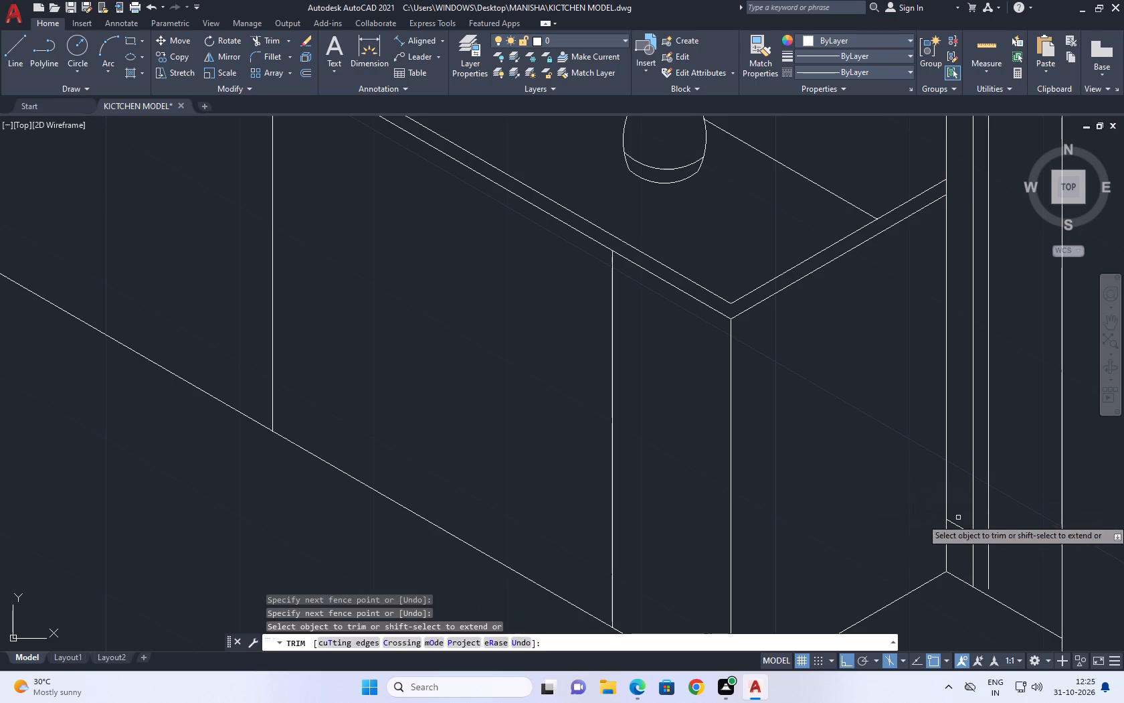
pyautogui.press('Escape')
# Extend the door frame's innermost vertical line down to the sloping floor line.
pyautogui.moveTo(974, 521); pyautogui.dragTo(852, 431, button='middle')
pyautogui.press('e')
pyautogui.press('x')
pyautogui.press('space')
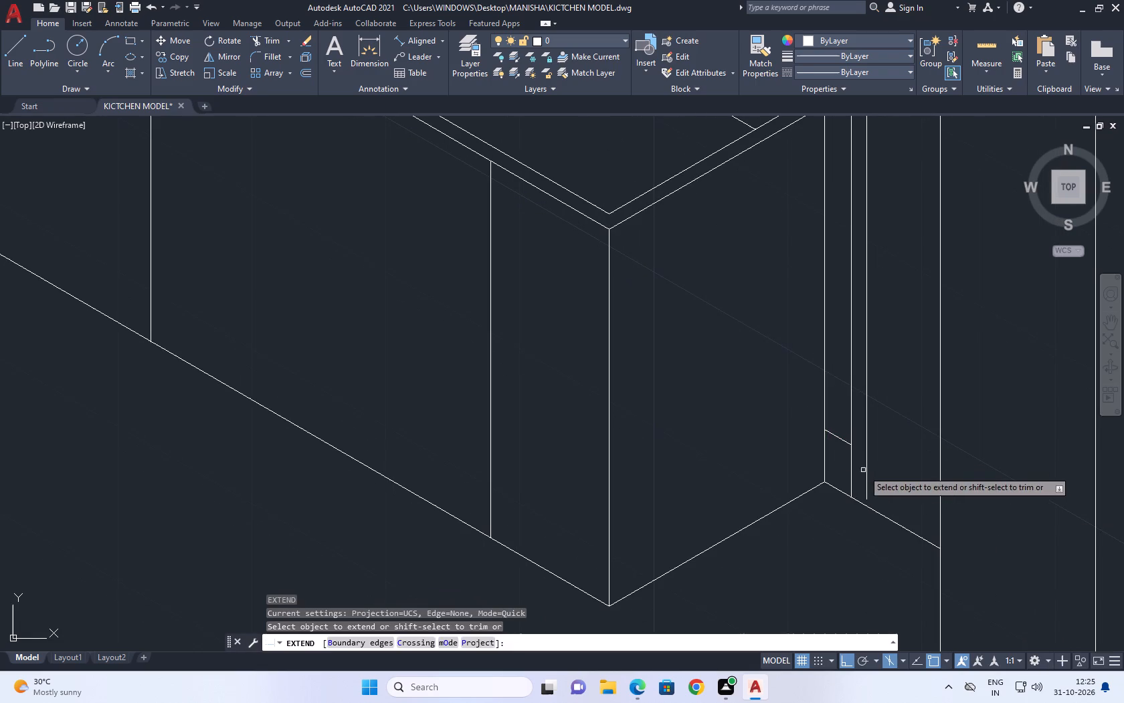
pyautogui.click(864, 471)
pyautogui.click(870, 483)
pyautogui.press('Escape')
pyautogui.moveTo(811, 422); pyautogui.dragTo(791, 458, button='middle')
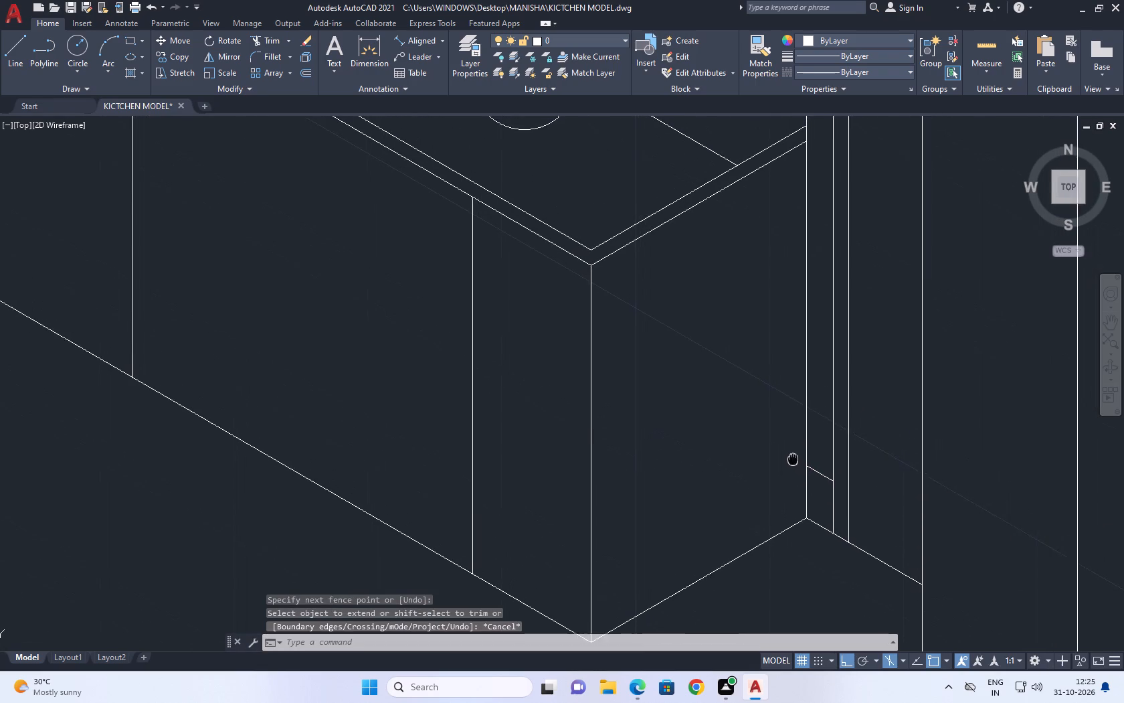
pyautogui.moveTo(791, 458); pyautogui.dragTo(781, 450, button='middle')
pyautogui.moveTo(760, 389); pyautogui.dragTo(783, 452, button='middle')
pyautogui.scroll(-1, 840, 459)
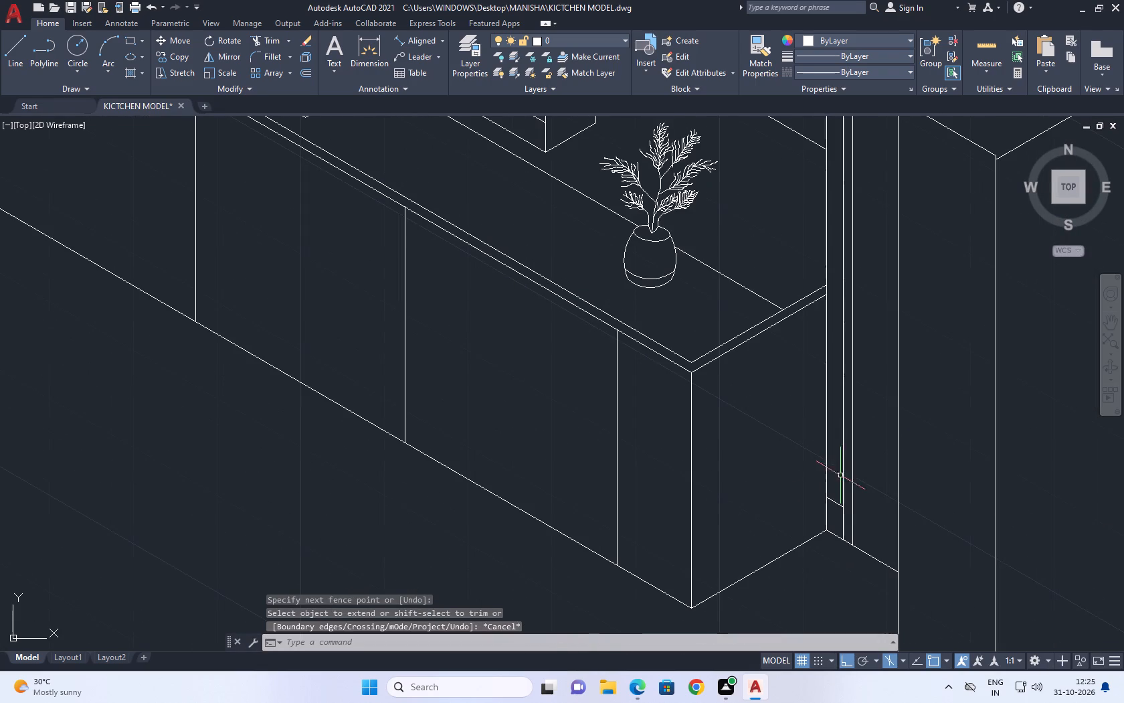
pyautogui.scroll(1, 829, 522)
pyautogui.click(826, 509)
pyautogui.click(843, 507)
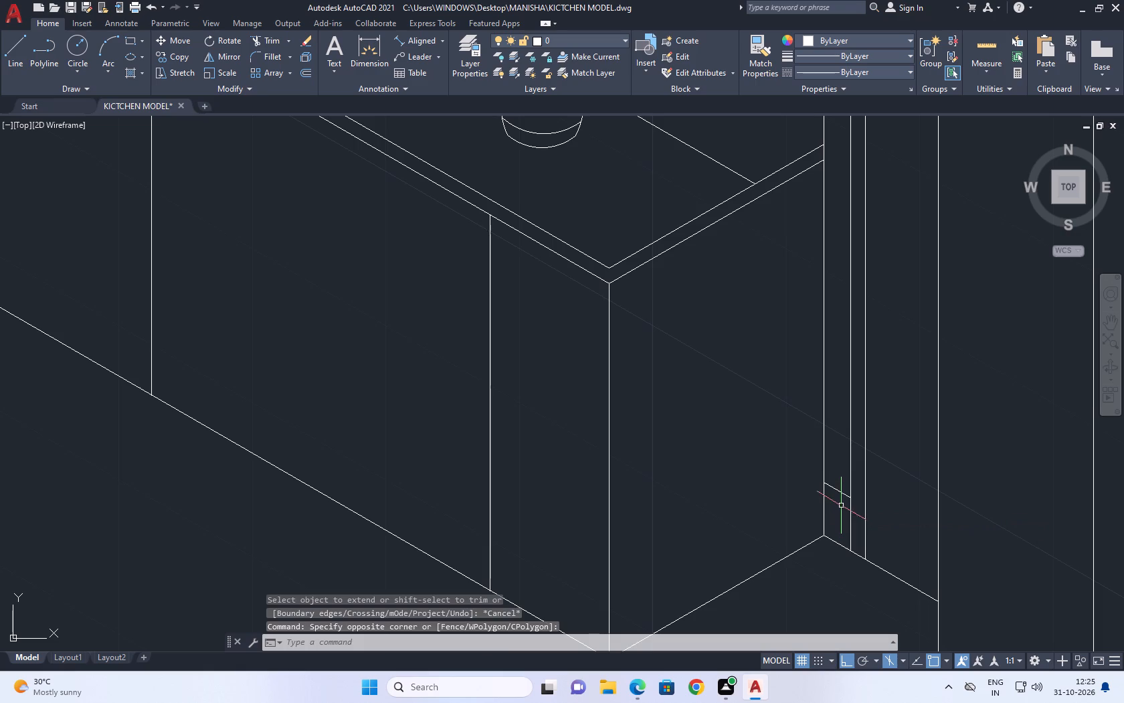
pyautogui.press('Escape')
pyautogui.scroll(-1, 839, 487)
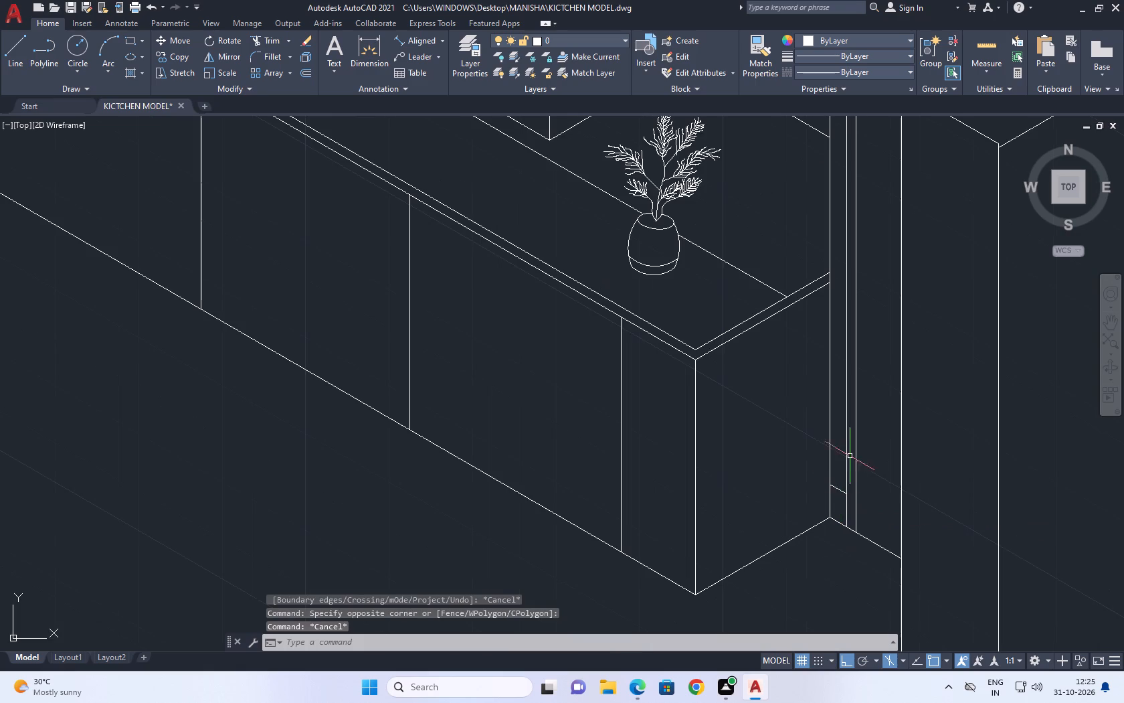
# Examine the kitchen drawing from the door frame across the sink wall to the refrigerator and stove wall.
pyautogui.scroll(-1, 847, 357)
pyautogui.moveTo(869, 321); pyautogui.dragTo(869, 453, button='middle')
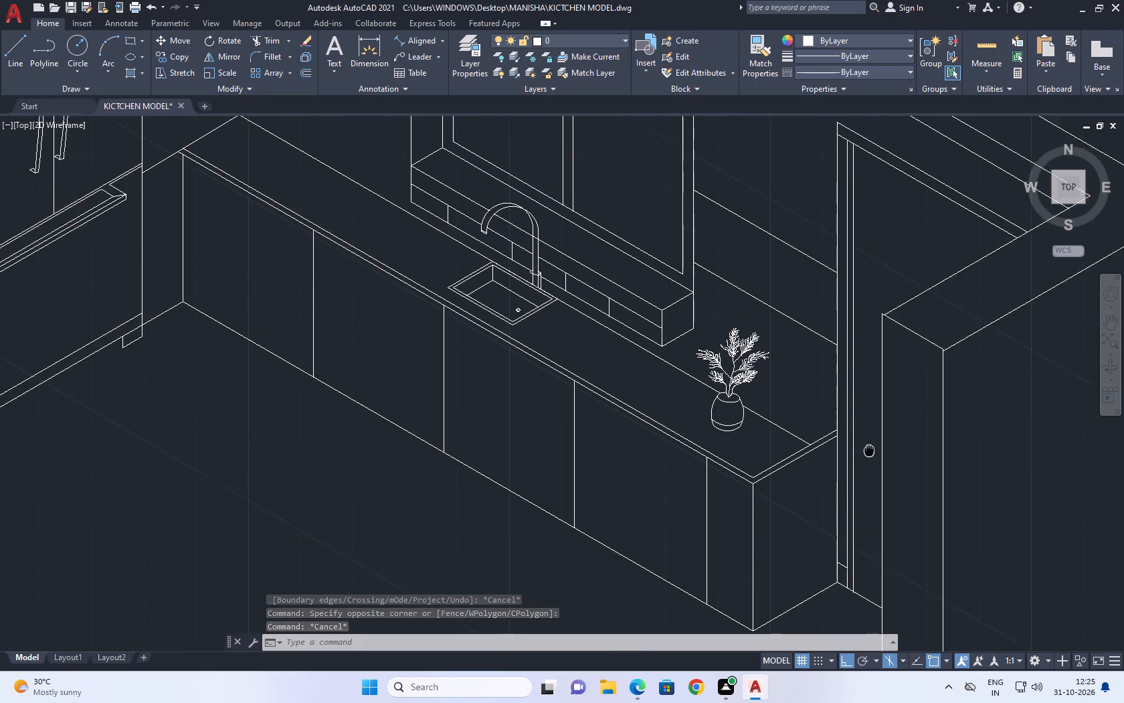
pyautogui.moveTo(869, 453); pyautogui.dragTo(870, 456, button='middle')
pyautogui.scroll(-1, 874, 460)
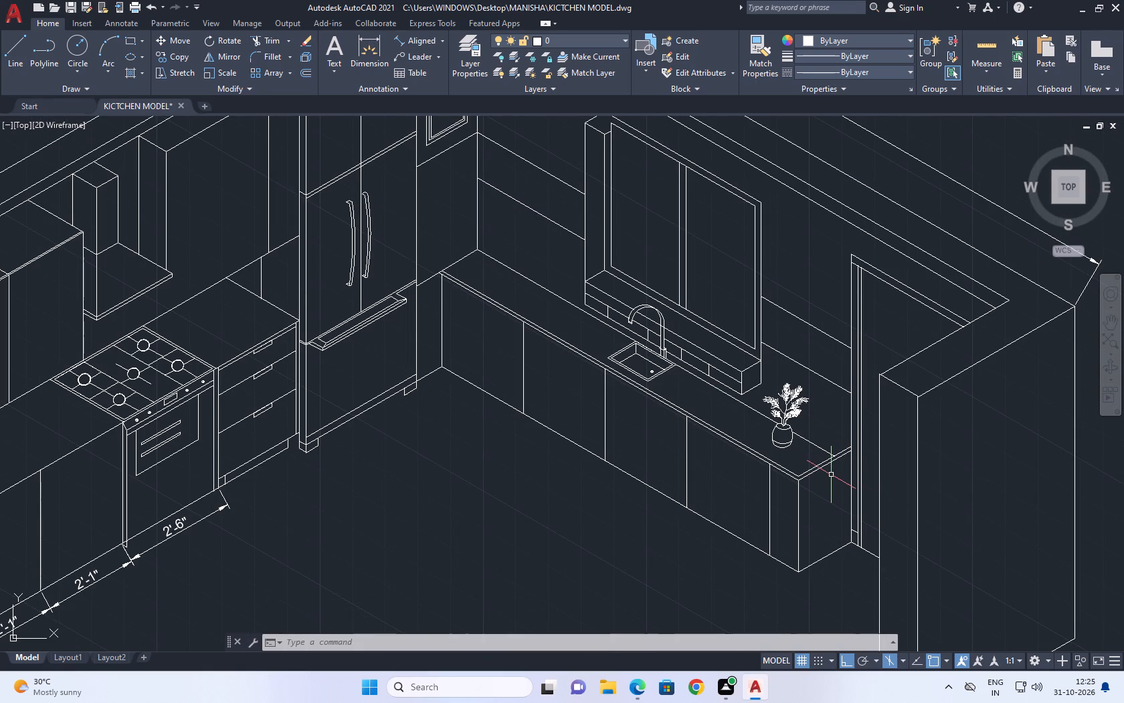
pyautogui.moveTo(864, 482); pyautogui.dragTo(800, 447, button='middle')
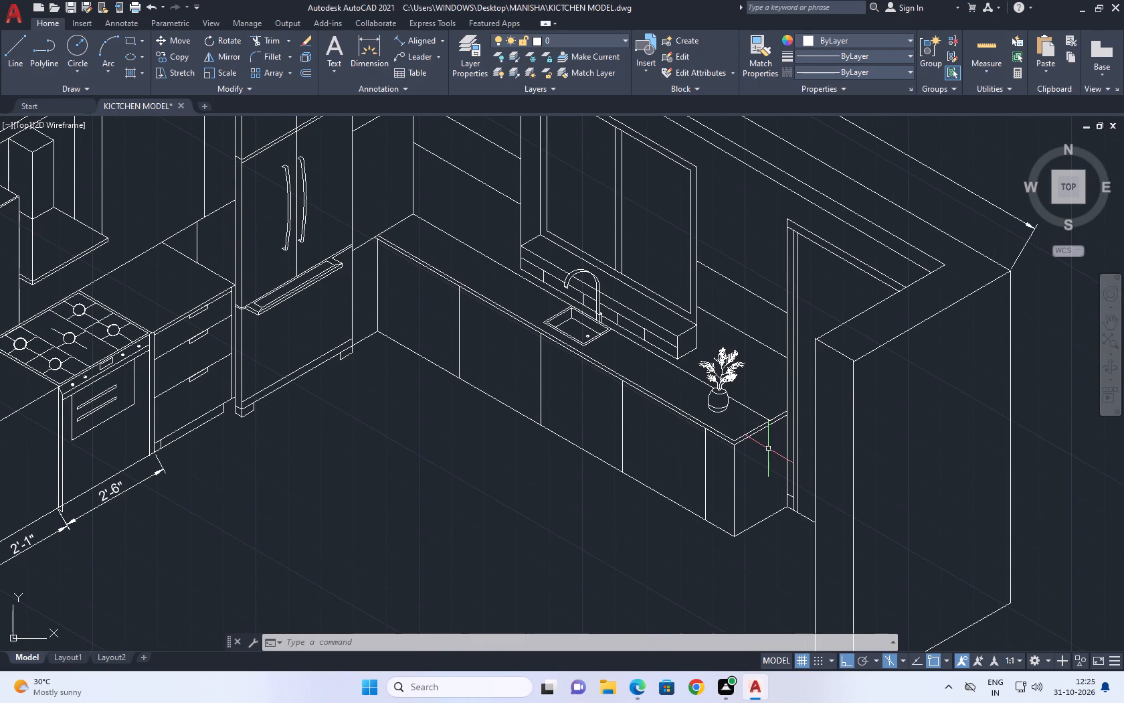
pyautogui.moveTo(488, 355); pyautogui.dragTo(642, 403, button='middle')
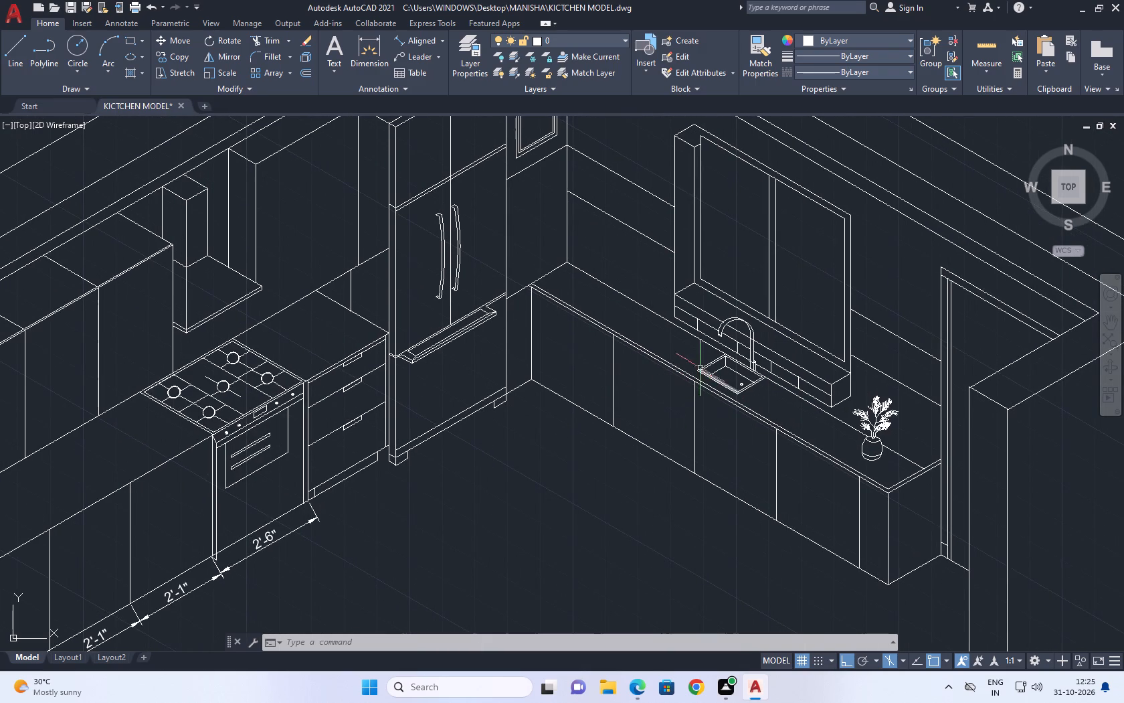
pyautogui.moveTo(523, 334); pyautogui.dragTo(754, 412, button='middle')
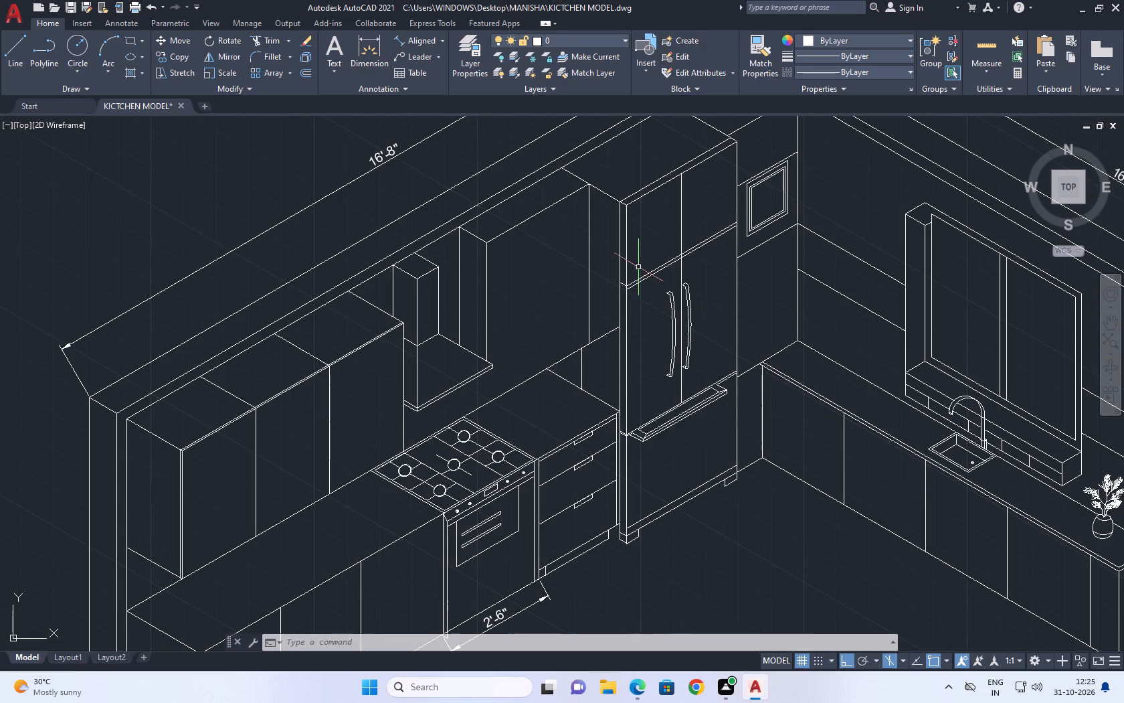
pyautogui.moveTo(866, 370); pyautogui.dragTo(706, 421, button='middle')
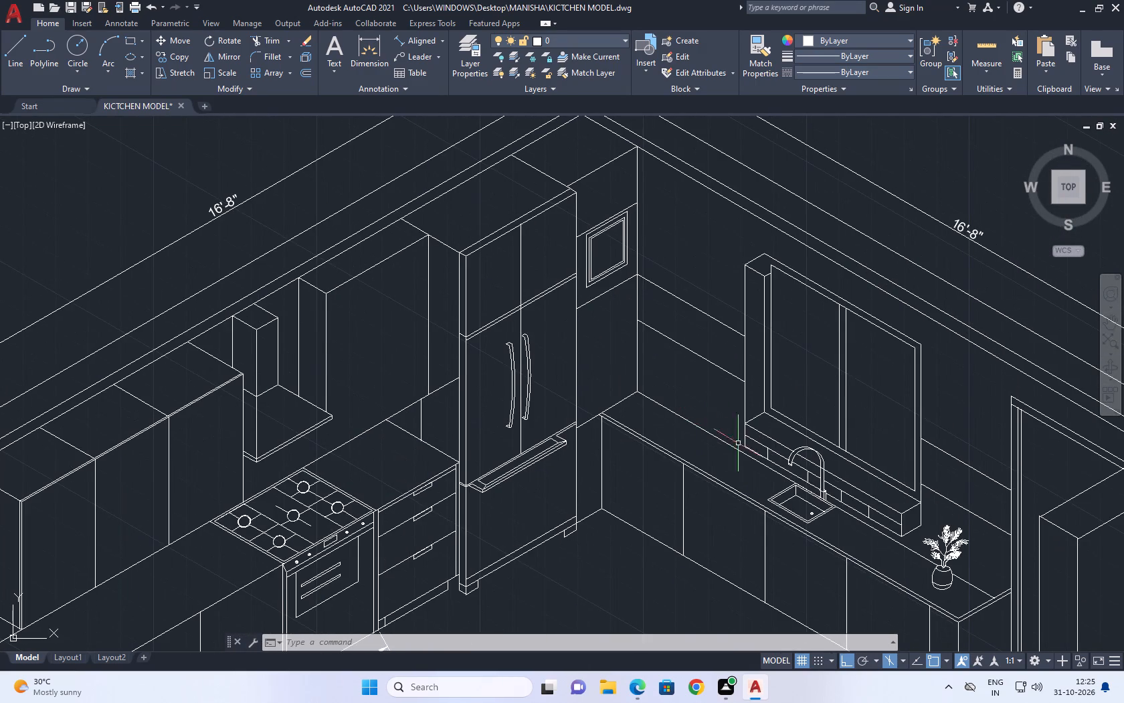
pyautogui.moveTo(707, 406); pyautogui.dragTo(733, 418, button='middle')
# Stretch the front vertical edge of the under-window ledge, at the plant end, down past the countertop's back line.
pyautogui.scroll(1, 943, 534)
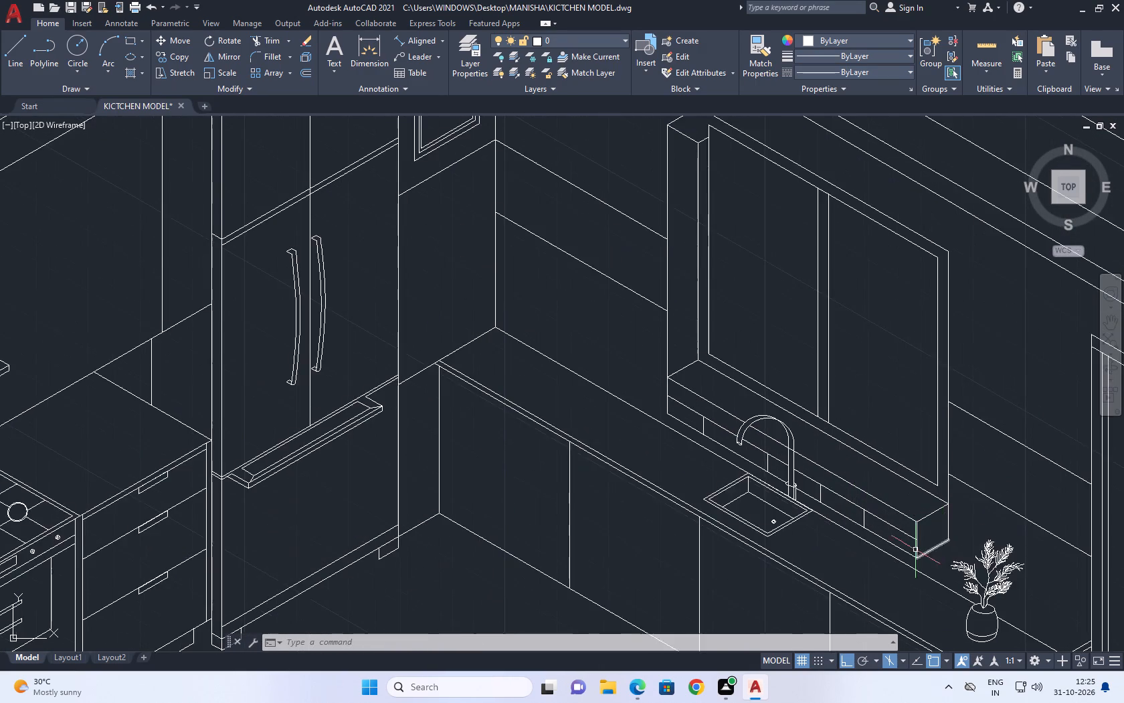
pyautogui.scroll(2, 899, 558)
pyautogui.click(939, 543)
pyautogui.scroll(1, 944, 555)
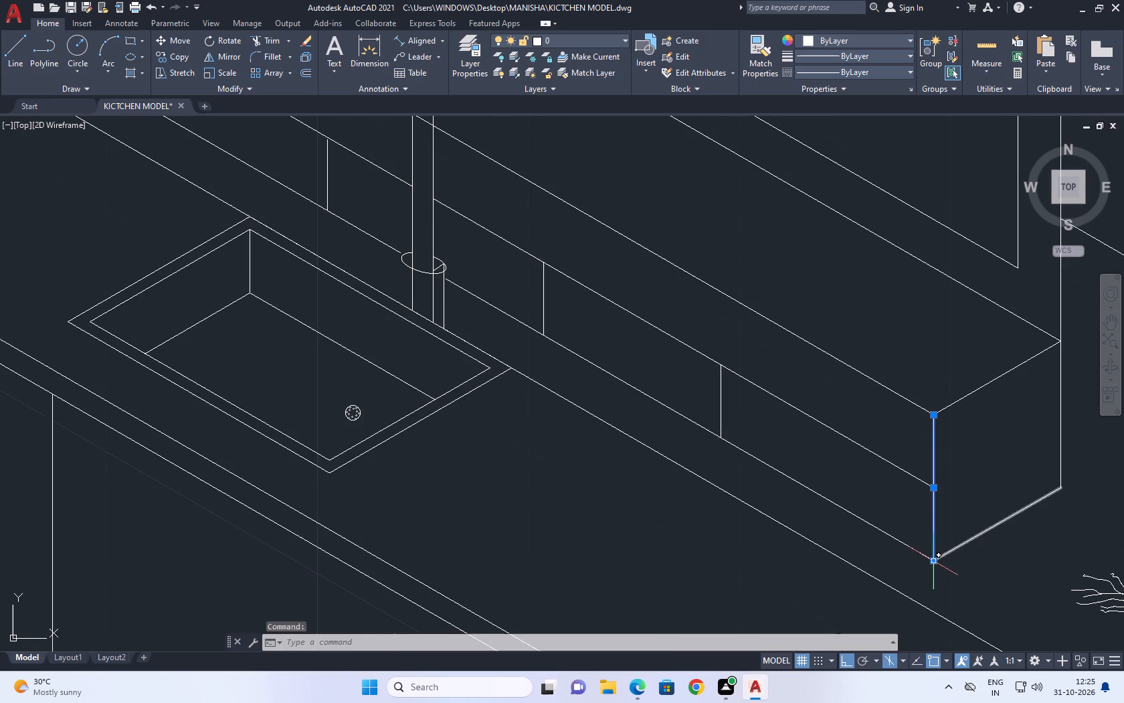
pyautogui.click(934, 559)
pyautogui.moveTo(935, 573); pyautogui.dragTo(929, 471, button='middle')
pyautogui.click(931, 543)
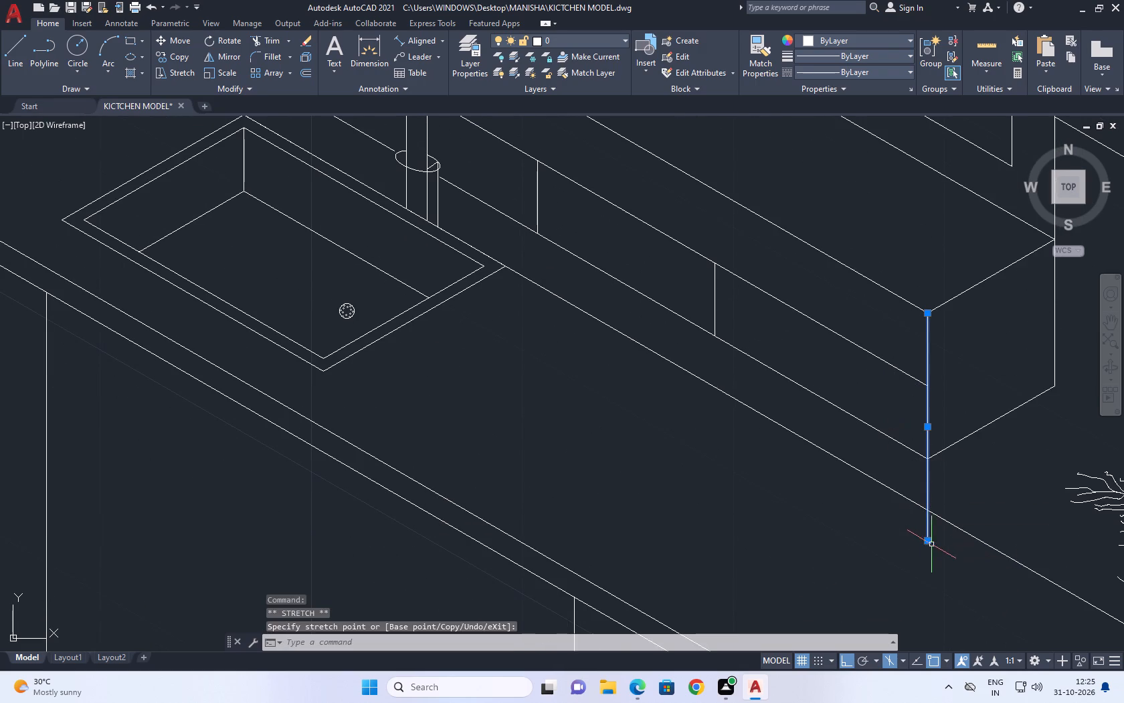
pyautogui.rightClick(960, 470)
pyautogui.click(1008, 366)
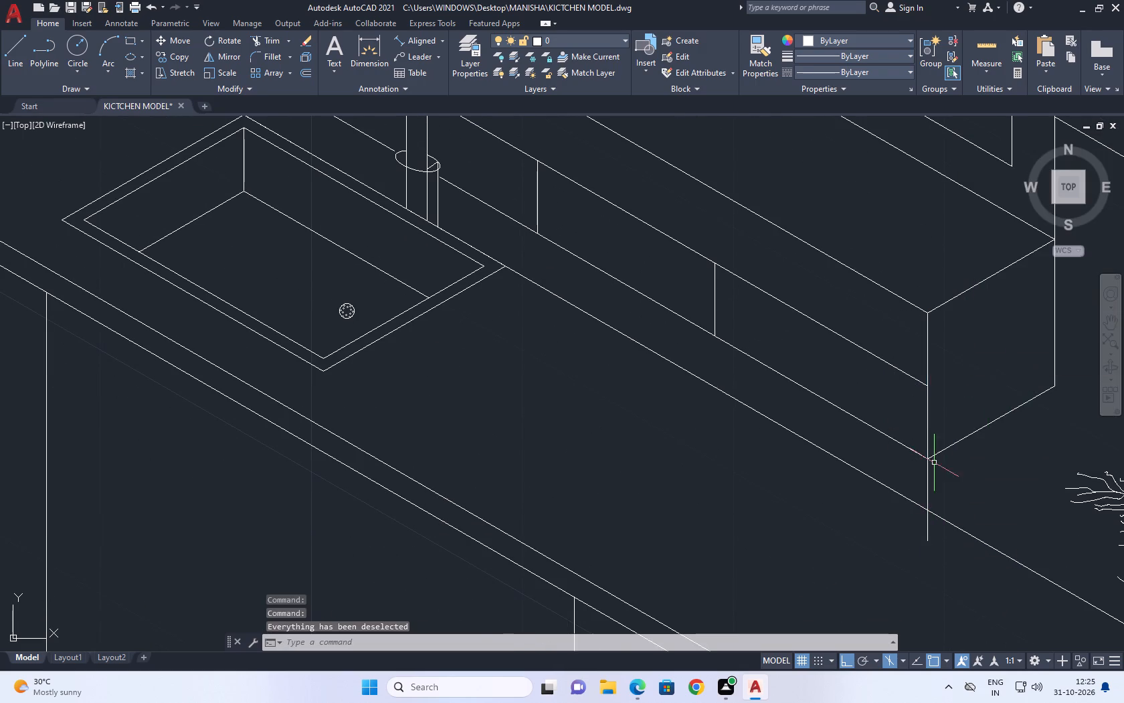
# Trim the part of the stretched ledge edge that runs below the countertop's back line.
pyautogui.moveTo(845, 488); pyautogui.dragTo(602, 461, button='middle')
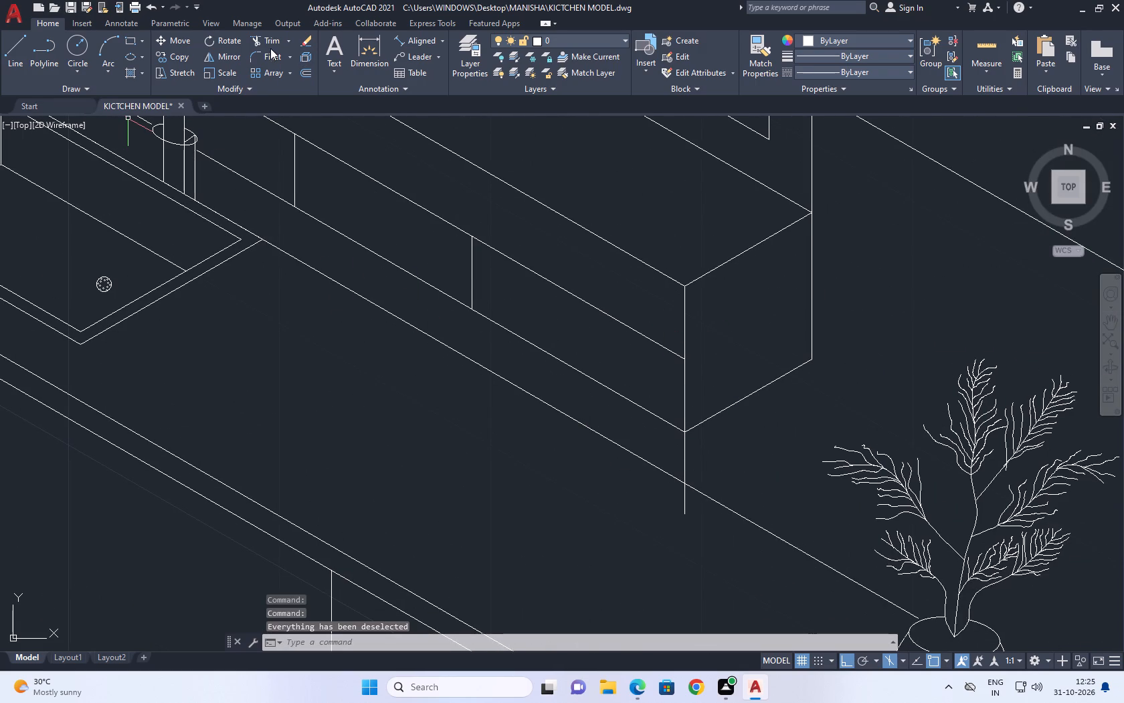
pyautogui.click(269, 41)
pyautogui.click(680, 513)
pyautogui.click(694, 507)
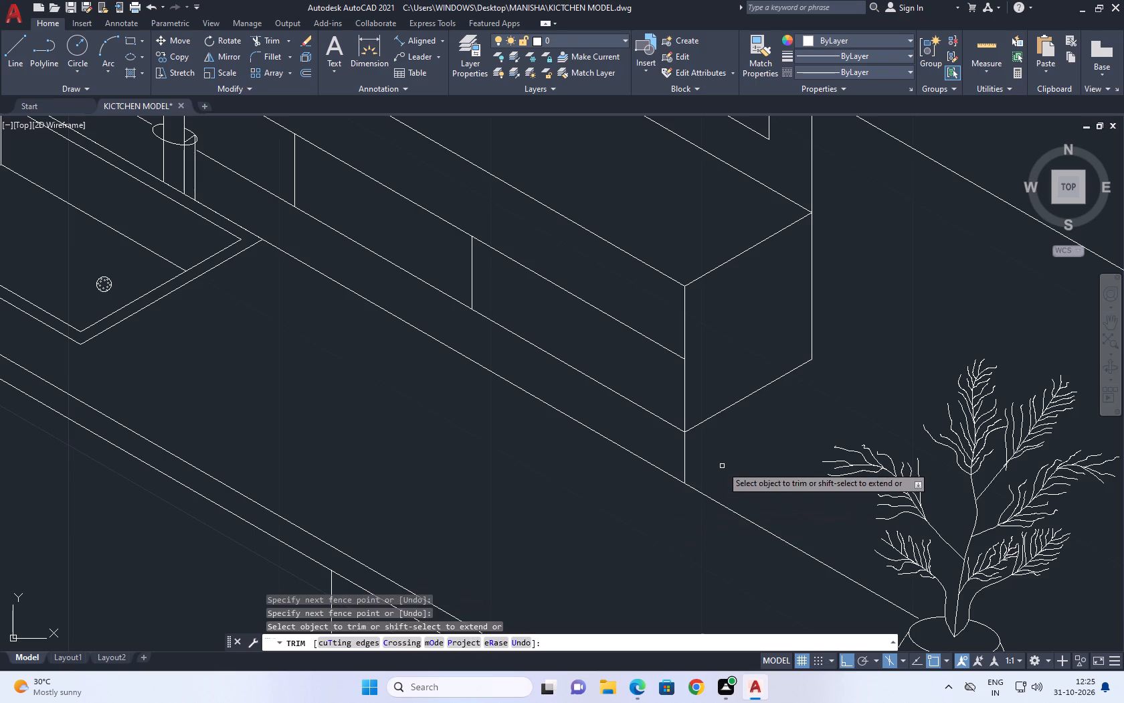
pyautogui.rightClick(722, 465)
pyautogui.click(778, 482)
# Stretch the ledge's front vertical edge at the refrigerator end down past the countertop's back line.
pyautogui.scroll(-3, 692, 447)
pyautogui.moveTo(707, 374); pyautogui.dragTo(807, 478, button='middle')
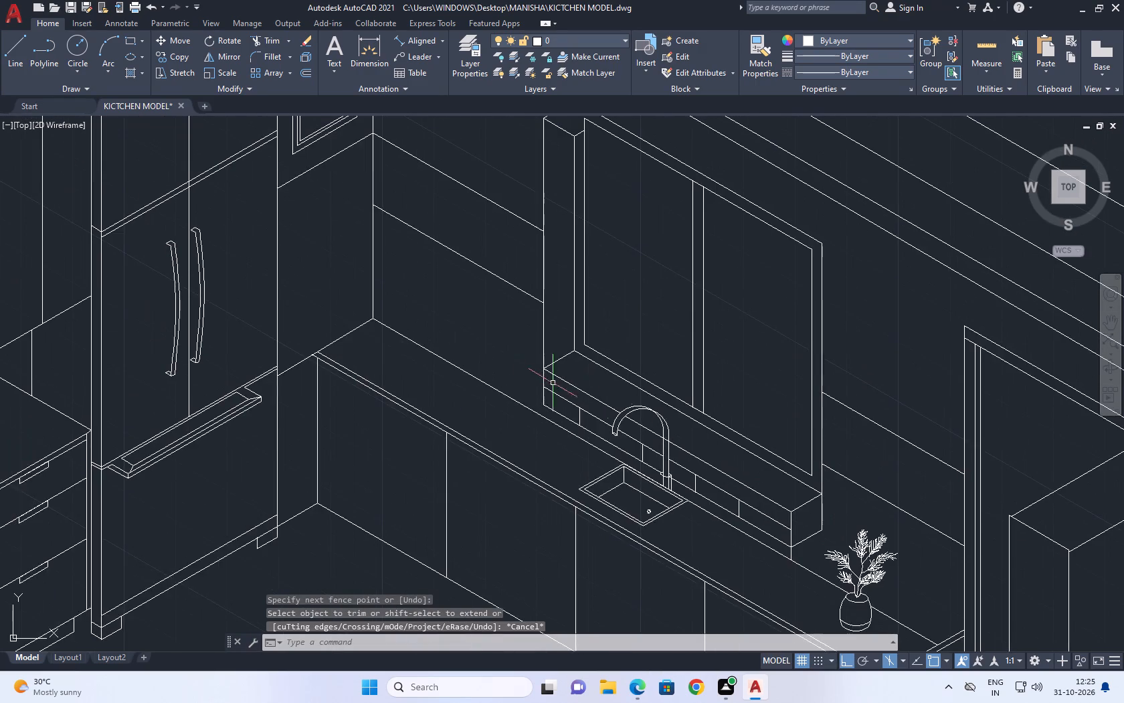
pyautogui.scroll(3, 533, 404)
pyautogui.click(563, 385)
pyautogui.click(565, 410)
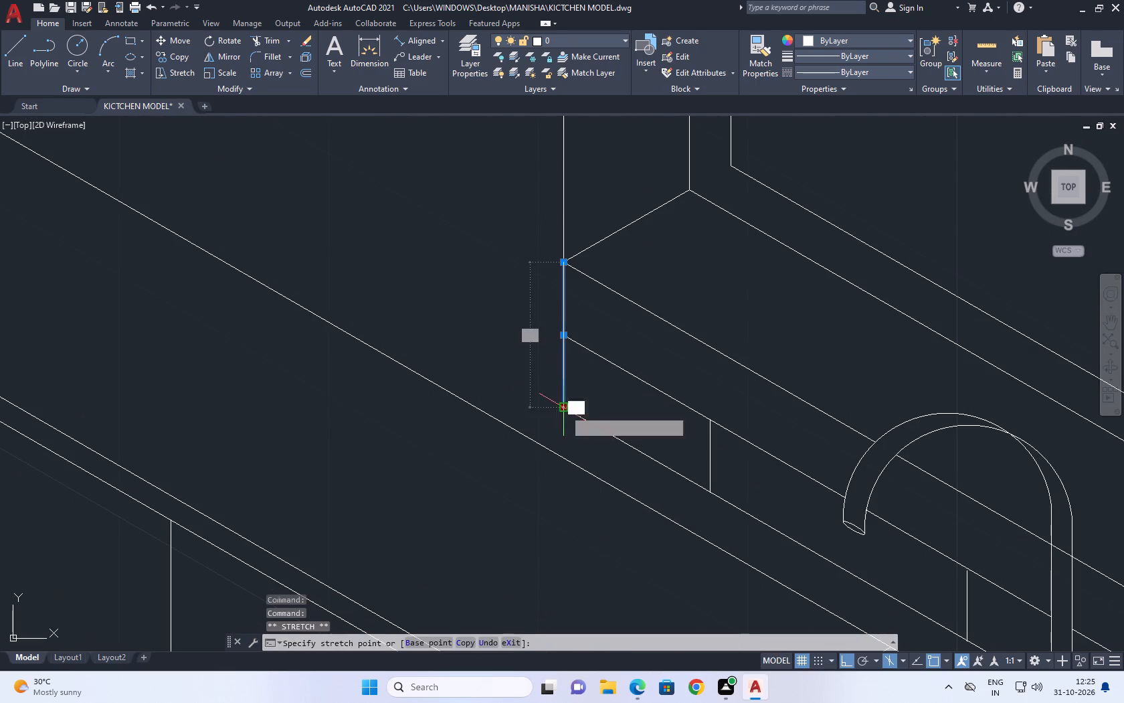
pyautogui.click(573, 508)
pyautogui.rightClick(607, 410)
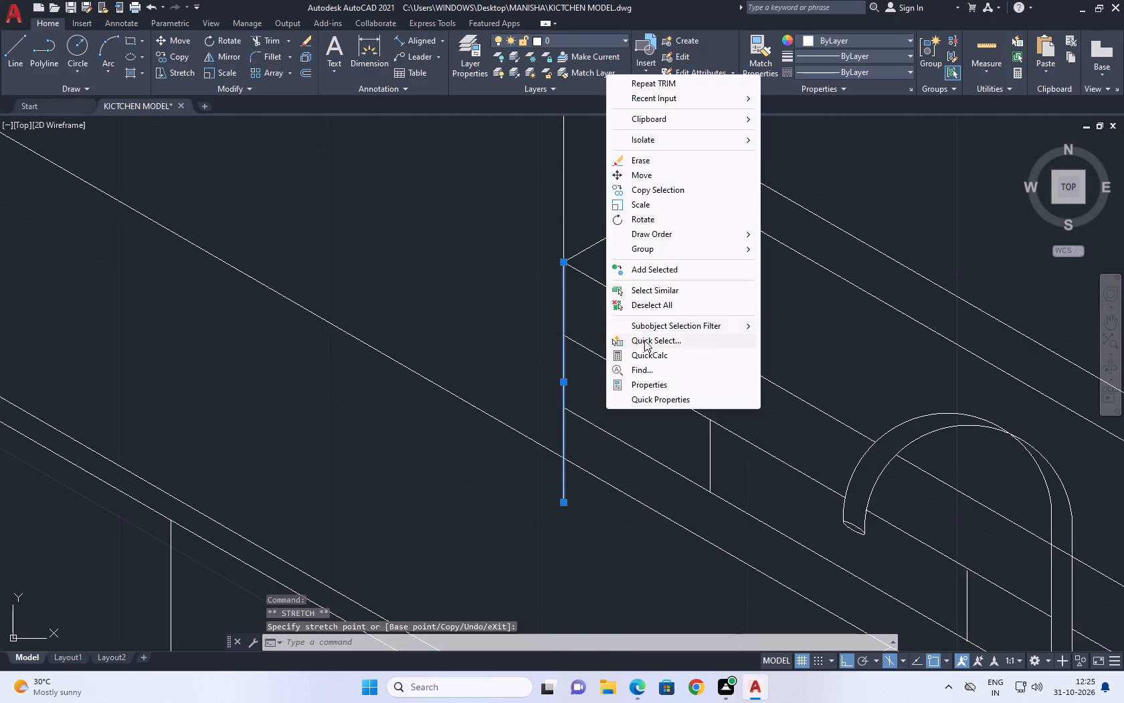
pyautogui.click(666, 303)
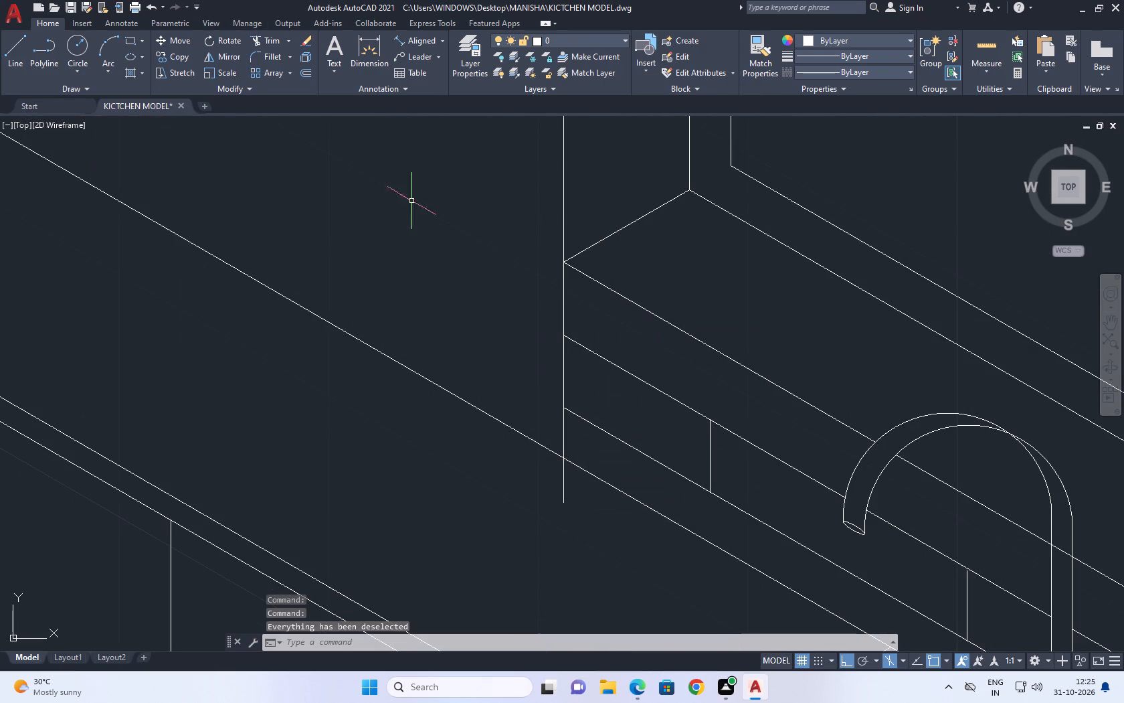
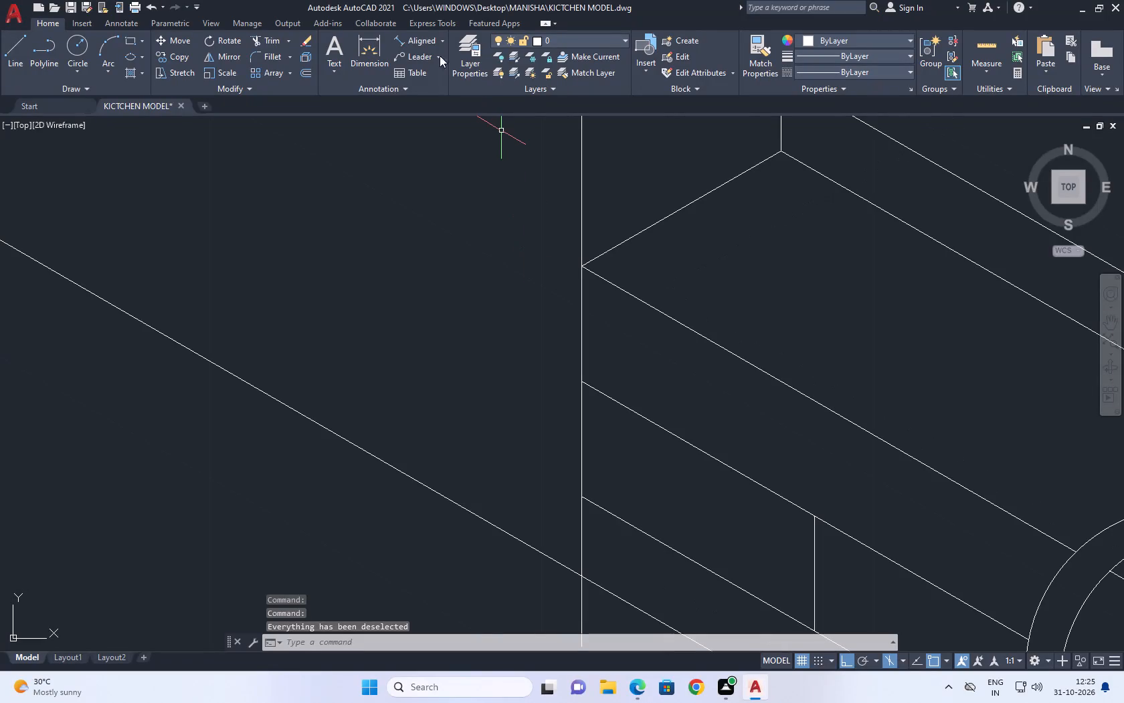
# Trim the part of the ledge's front vertical edge that runs below the countertop's back line at the refrigerator end.
pyautogui.click(272, 38)
pyautogui.moveTo(567, 410); pyautogui.dragTo(585, 244, button='middle')
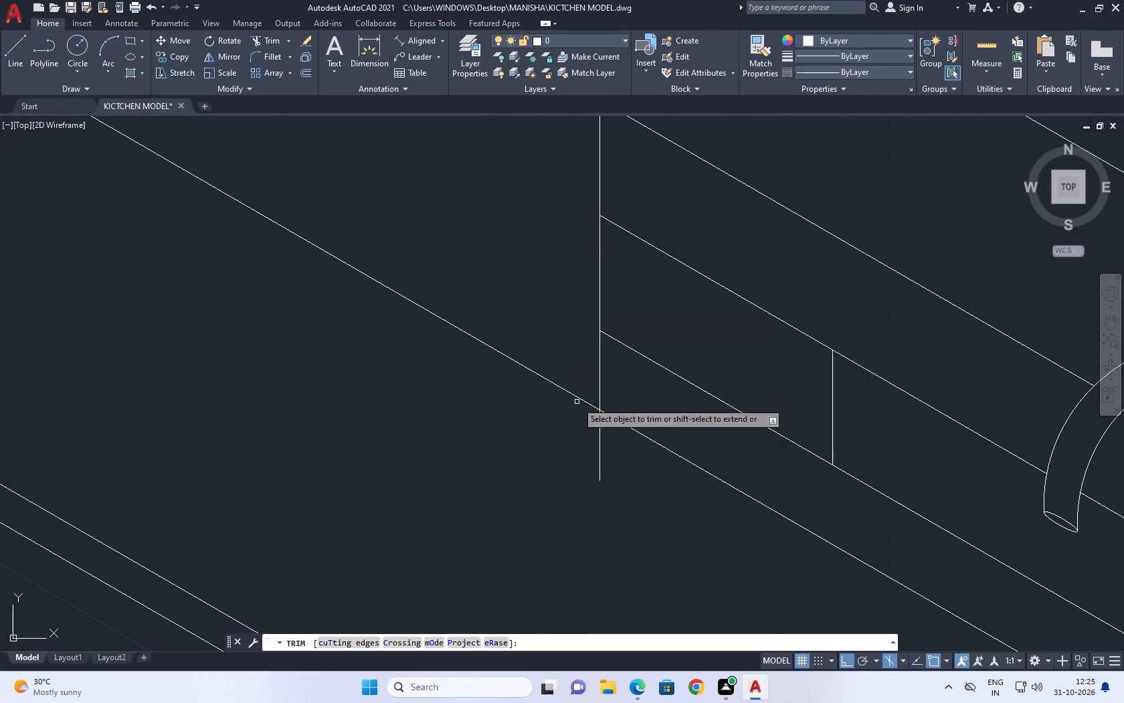
pyautogui.click(611, 468)
pyautogui.moveTo(541, 443); pyautogui.dragTo(529, 440)
pyautogui.rightClick(529, 445)
pyautogui.click(584, 451)
# Draw a vertical line about 1'-10" long from the backsplash's top line, near the wall corner, down past the countertop's back line.
pyautogui.scroll(-2, 619, 356)
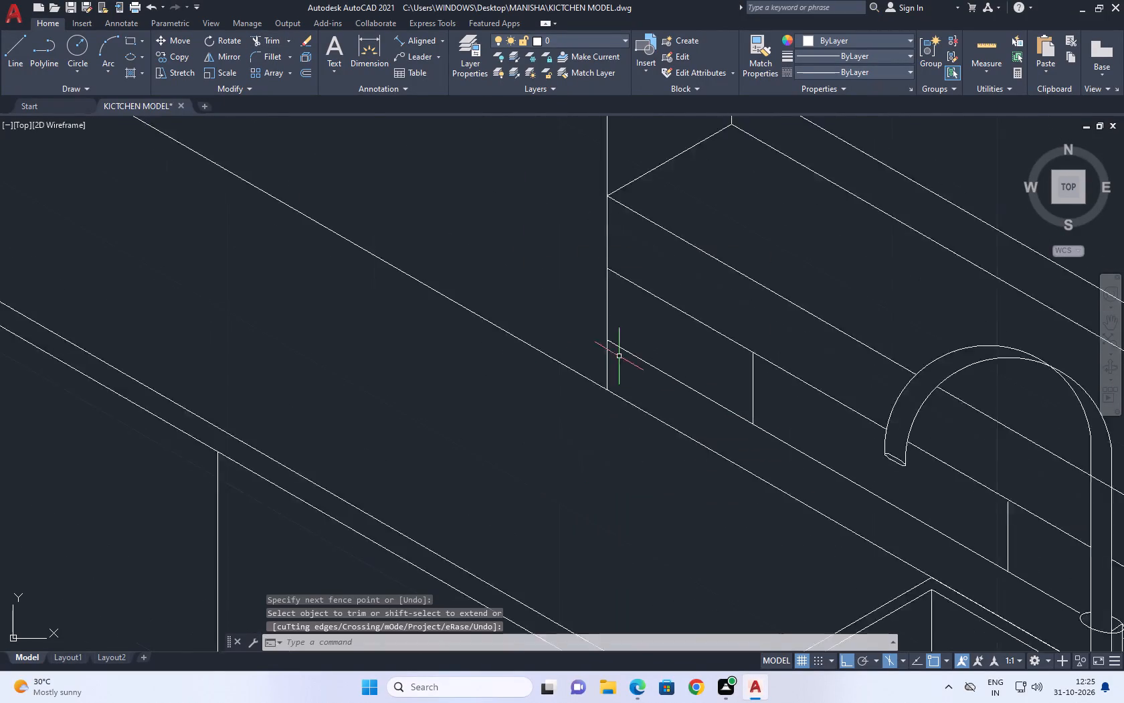
pyautogui.scroll(-1, 620, 356)
pyautogui.moveTo(632, 326); pyautogui.dragTo(776, 516, button='middle')
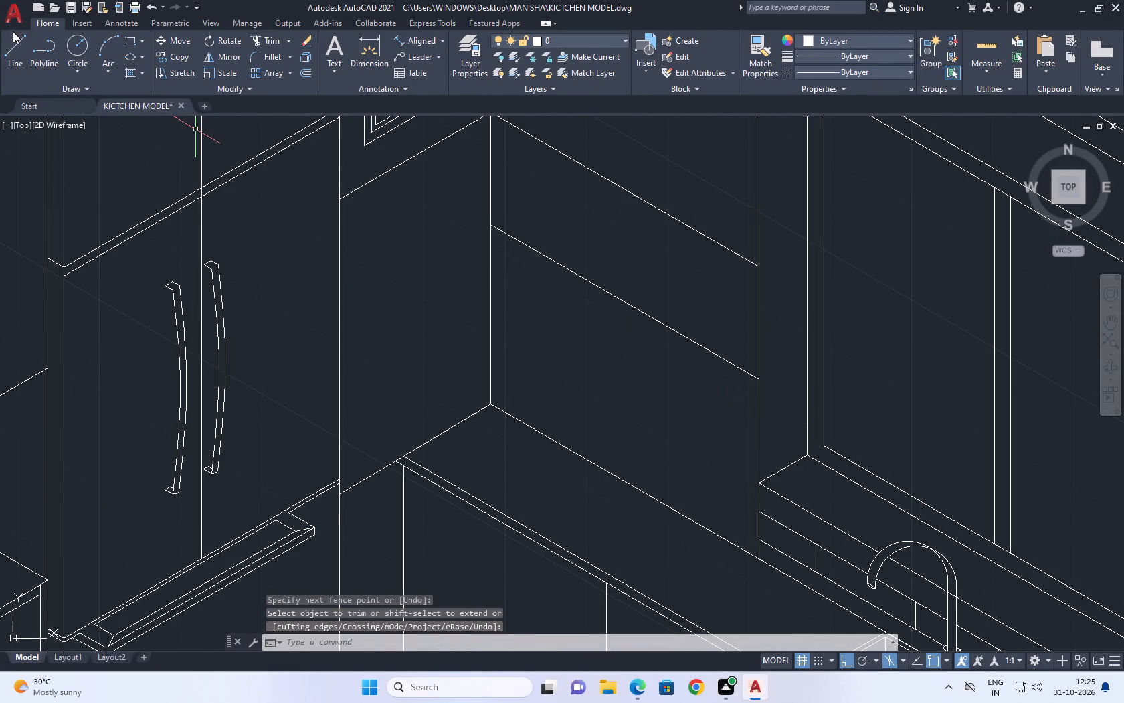
pyautogui.click(13, 33)
pyautogui.click(526, 250)
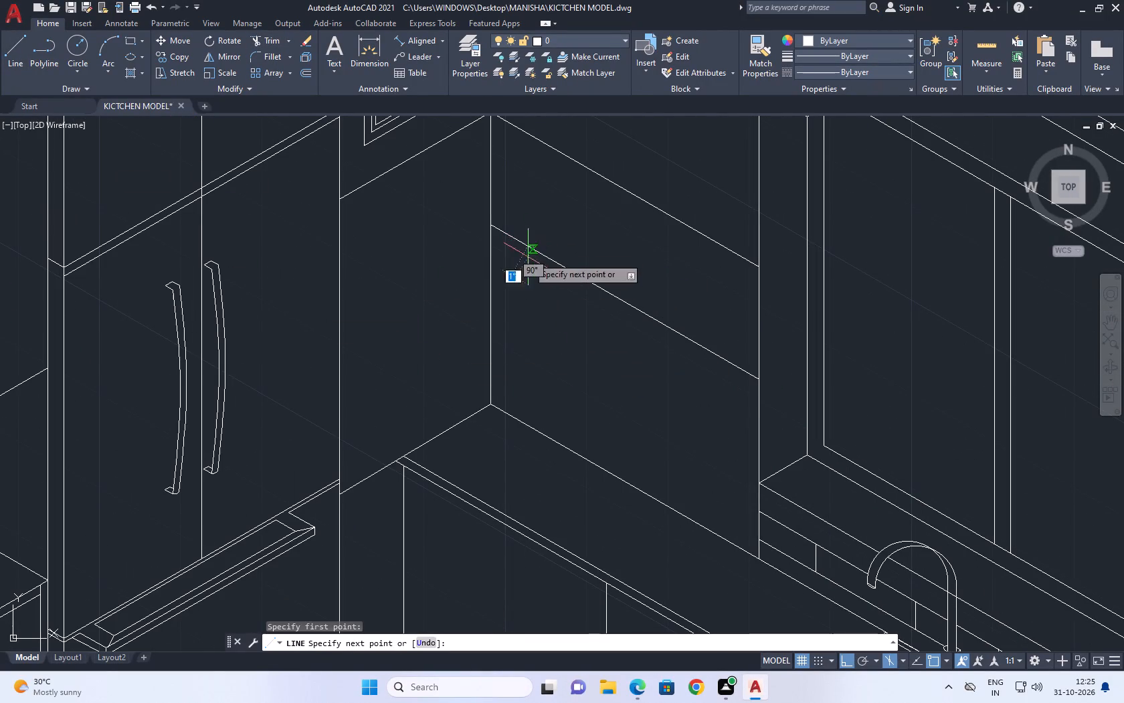
pyautogui.click(529, 455)
pyautogui.rightClick(541, 460)
pyautogui.click(575, 483)
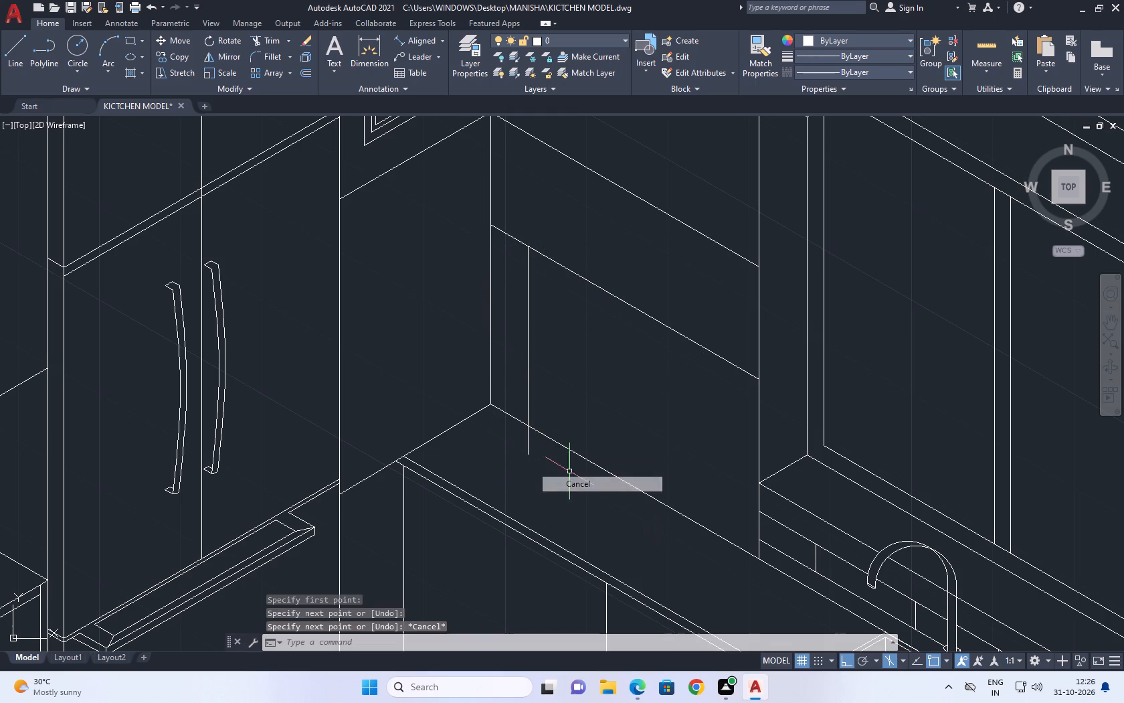
# Copy the vertical line five times along the backsplash's top line, spaced toward the window.
pyautogui.moveTo(551, 350); pyautogui.dragTo(535, 345)
pyautogui.click(512, 327)
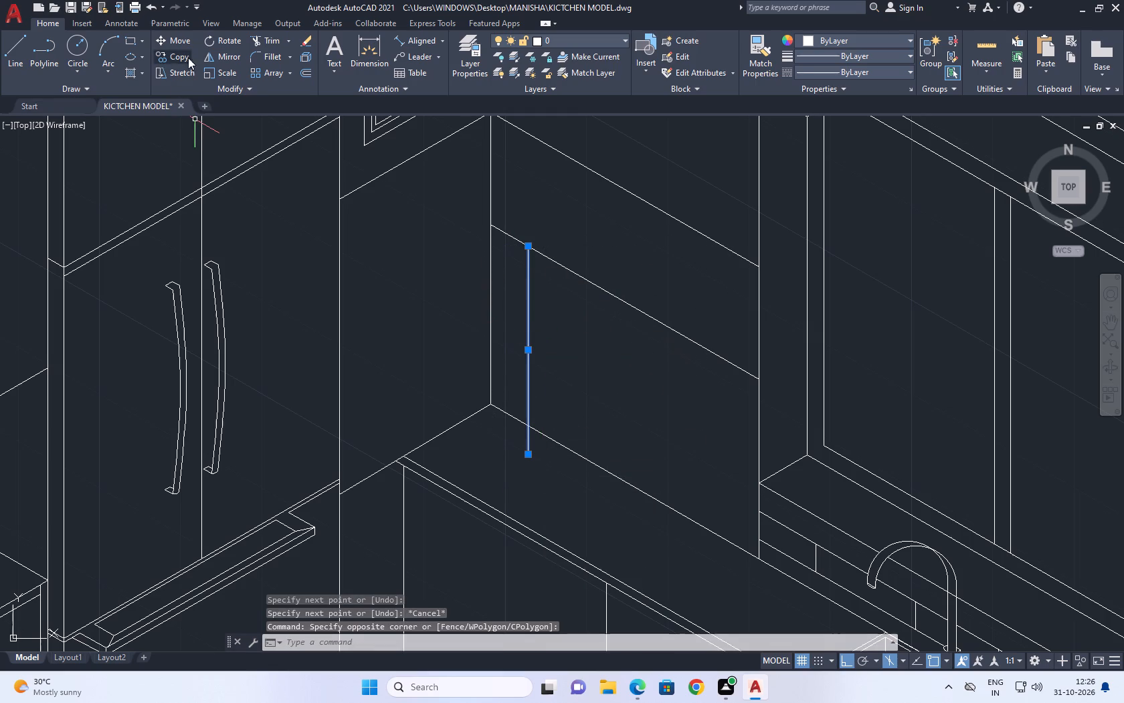
pyautogui.click(177, 57)
pyautogui.click(527, 248)
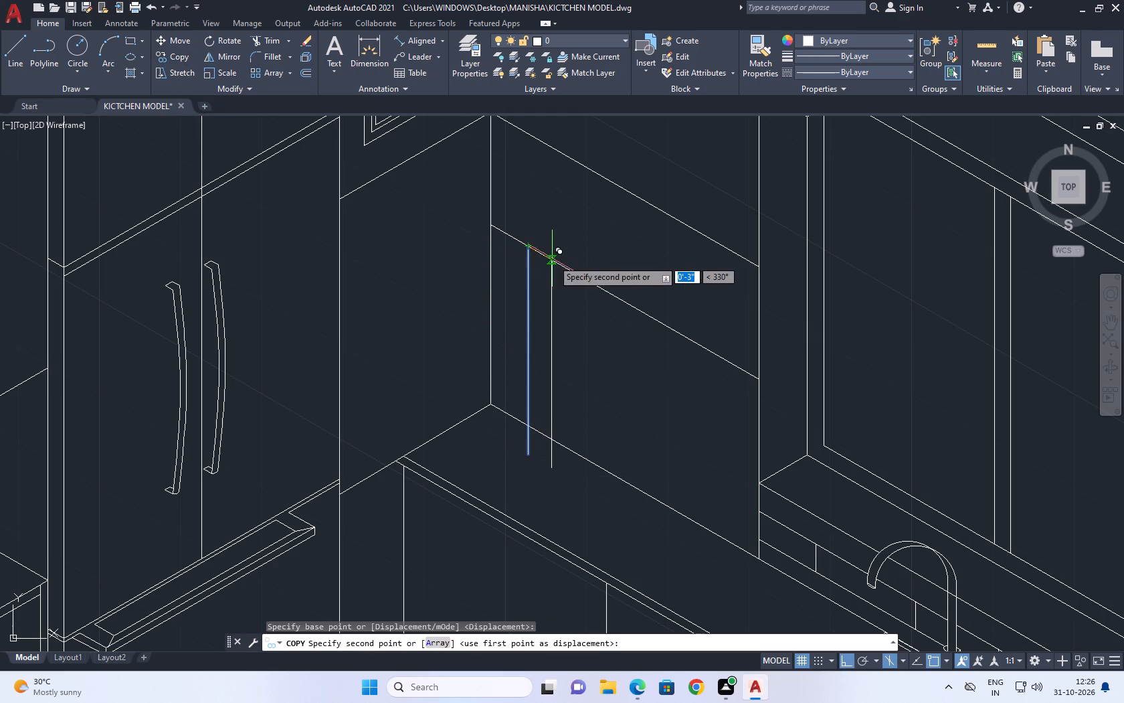
pyautogui.click(563, 263)
pyautogui.click(598, 282)
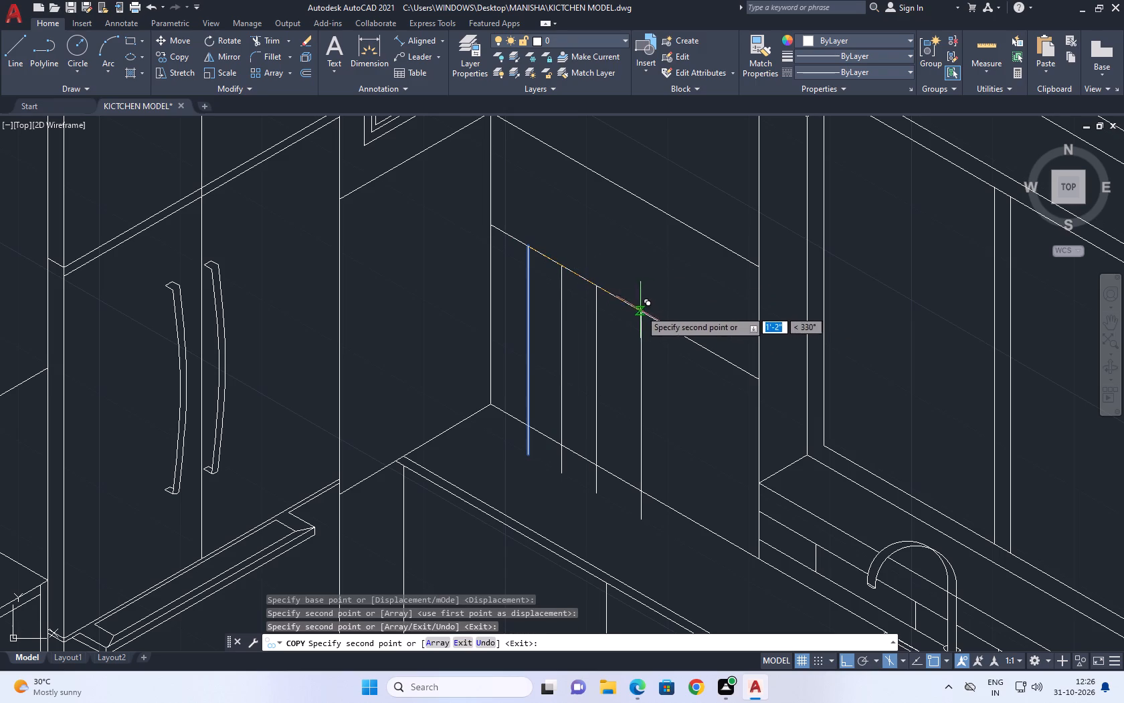
pyautogui.click(640, 310)
pyautogui.click(674, 327)
pyautogui.click(720, 349)
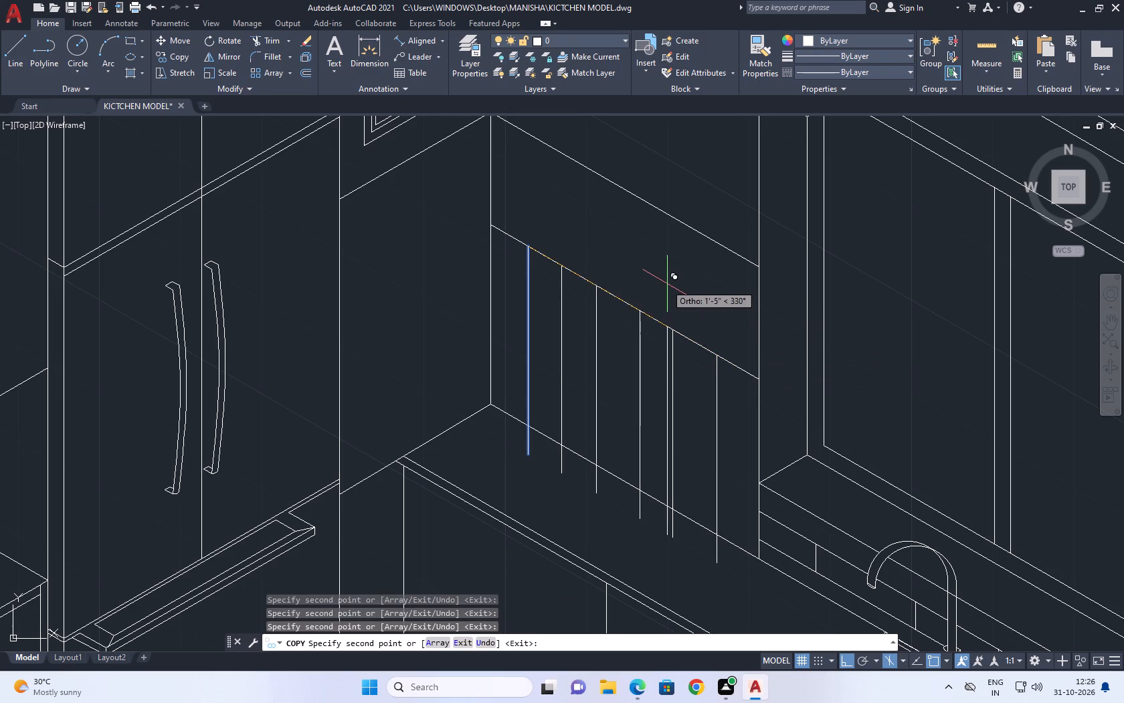
pyautogui.rightClick(664, 289)
pyautogui.click(694, 317)
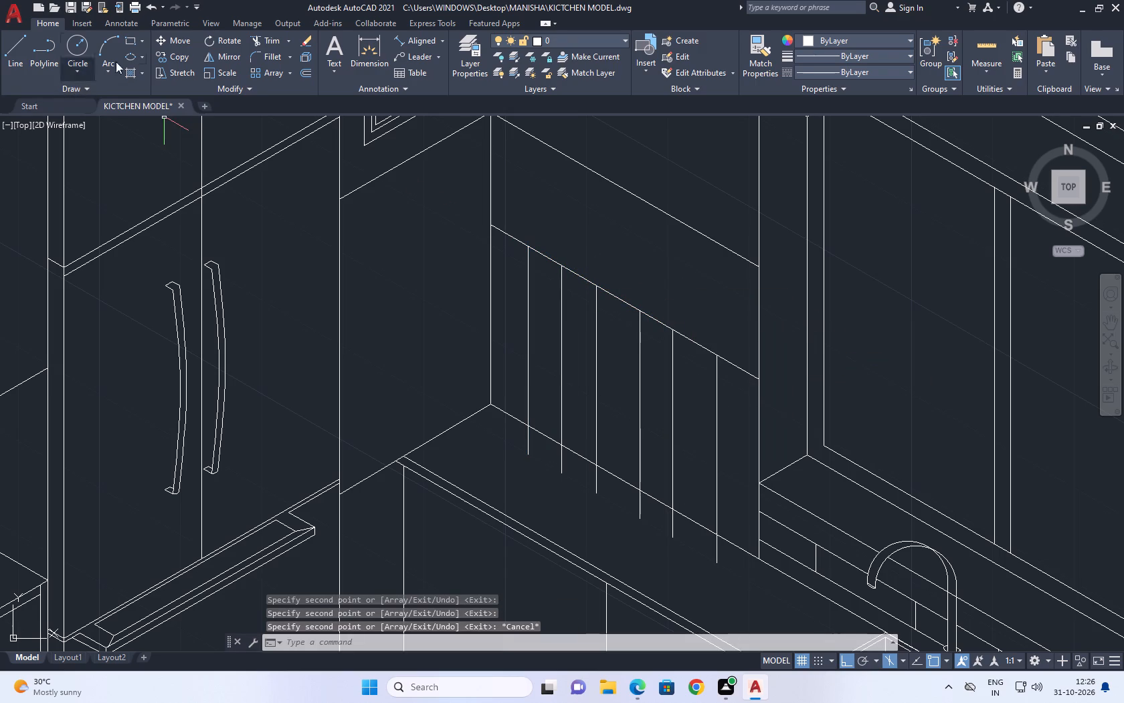
# Draw an isometric line about 2'-9" long just below the backsplash's top line, from the wall corner to the window-side edge.
pyautogui.click(6, 44)
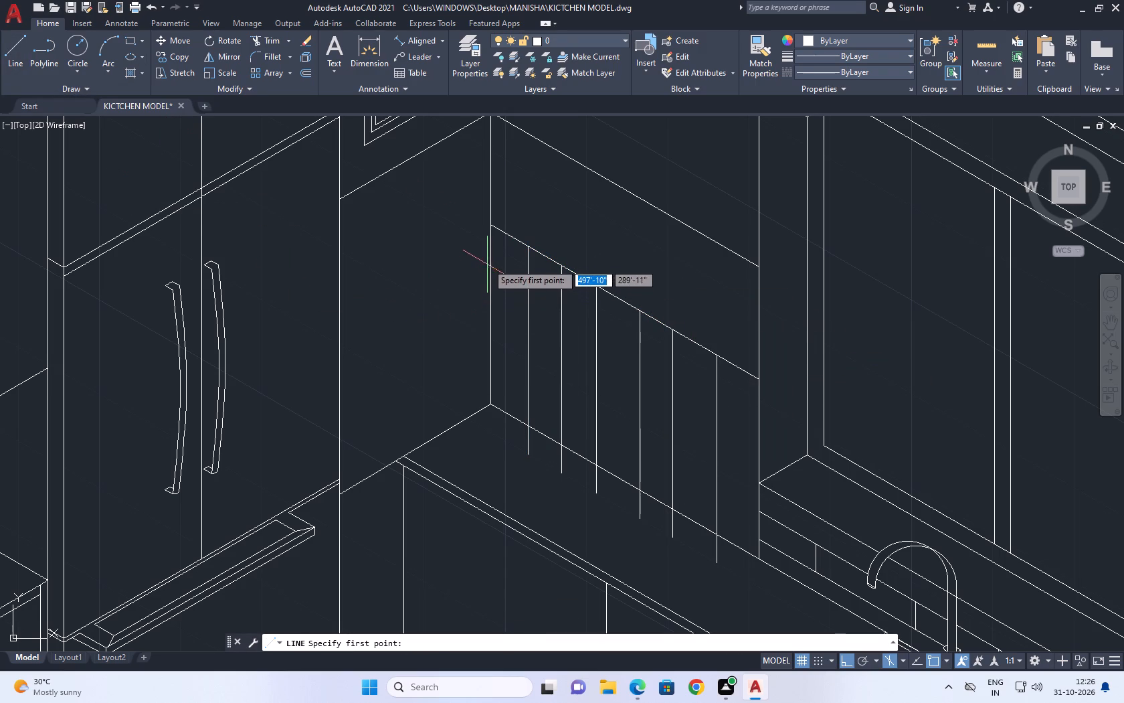
pyautogui.click(490, 250)
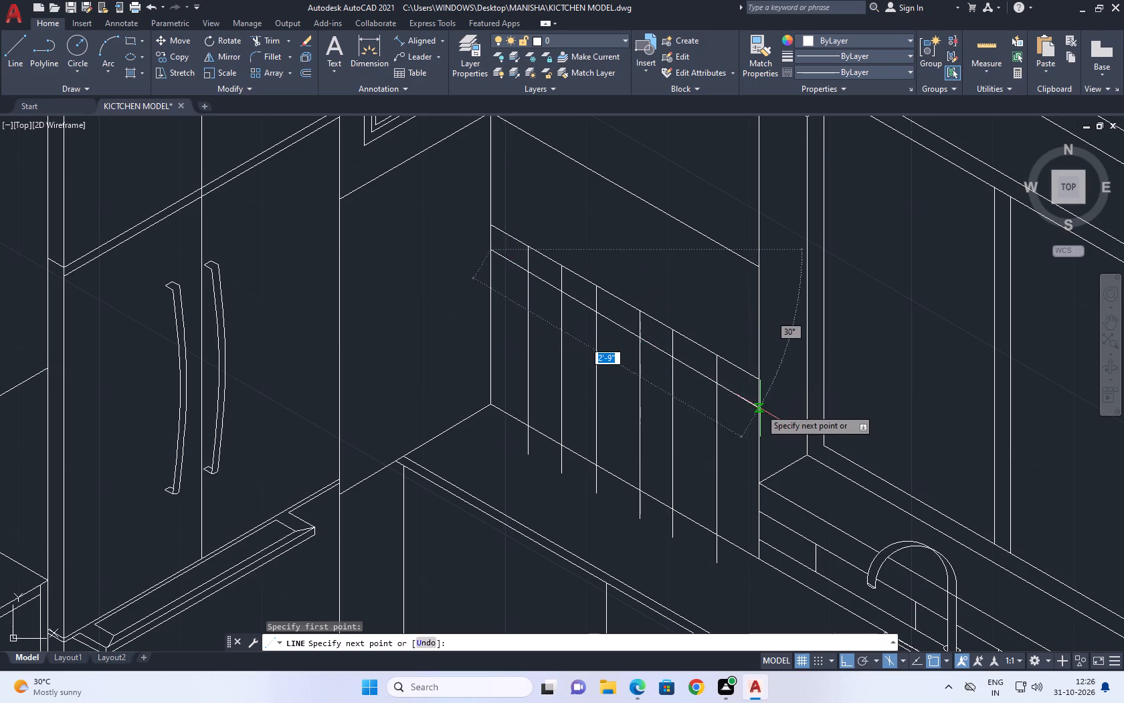
pyautogui.click(760, 406)
pyautogui.rightClick(764, 404)
pyautogui.click(818, 420)
# Draw a second isometric line about 2'-10" long below the previous one, from the wall corner past the window-side edge.
pyautogui.moveTo(711, 378); pyautogui.dragTo(561, 243, button='middle')
pyautogui.rightClick(523, 229)
pyautogui.click(589, 237)
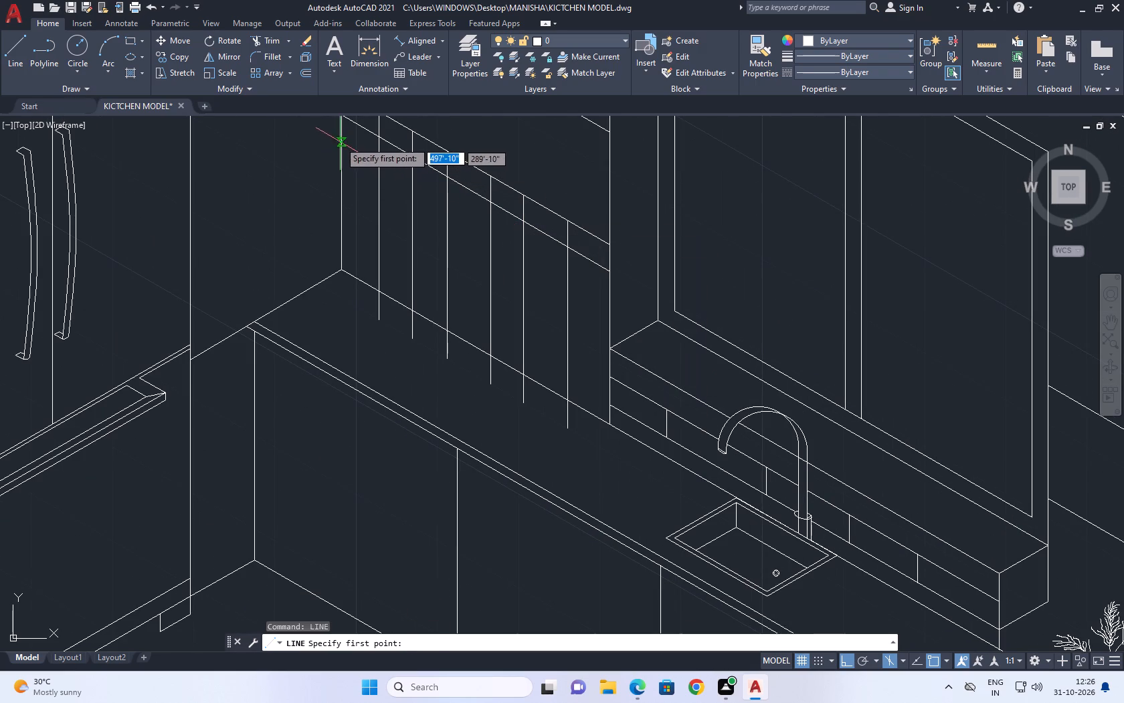
pyautogui.moveTo(337, 139); pyautogui.dragTo(345, 149)
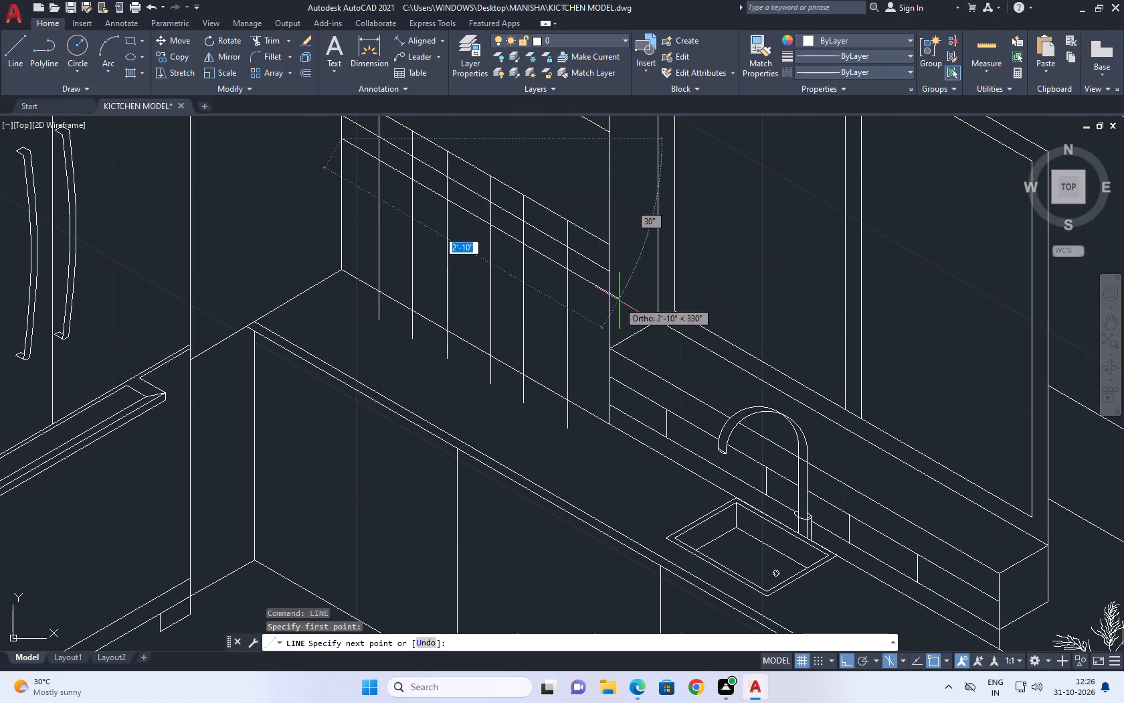
pyautogui.click(619, 301)
pyautogui.rightClick(628, 288)
pyautogui.click(650, 284)
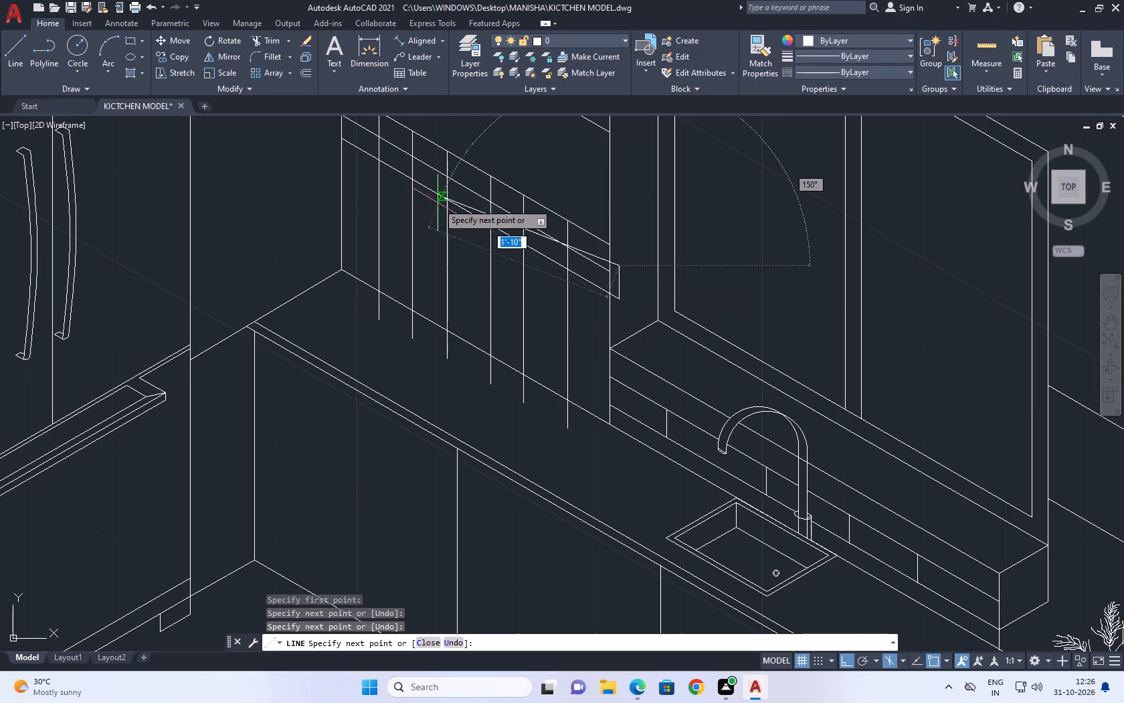
pyautogui.rightClick(605, 264)
pyautogui.click(647, 273)
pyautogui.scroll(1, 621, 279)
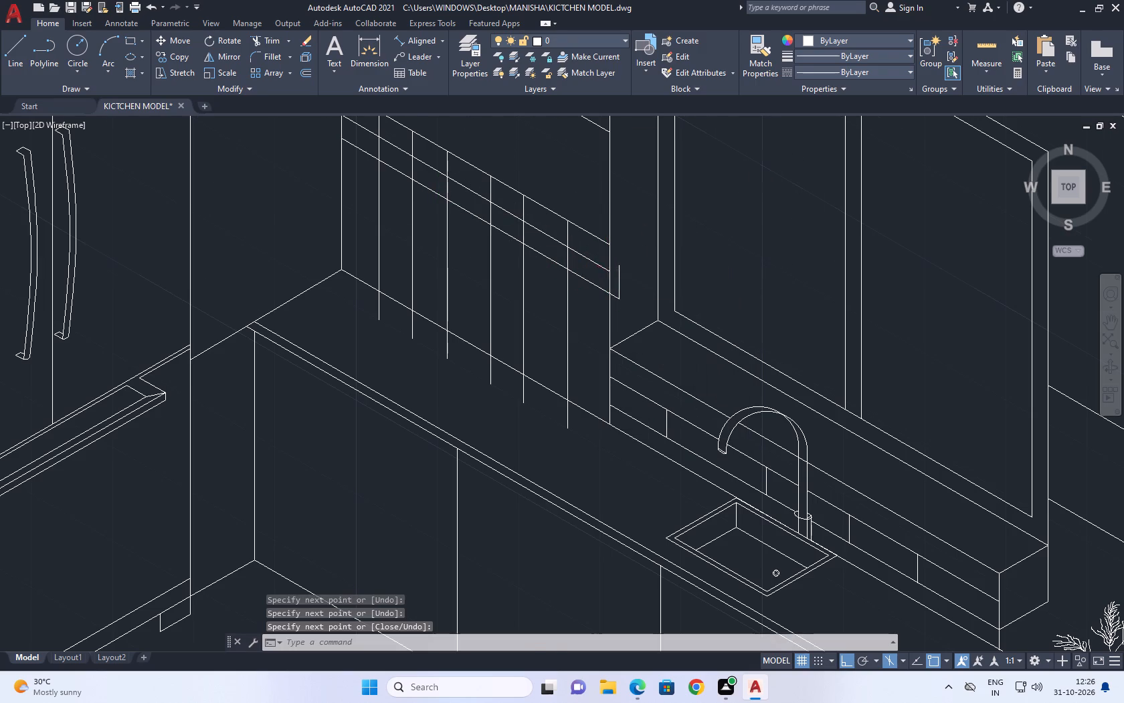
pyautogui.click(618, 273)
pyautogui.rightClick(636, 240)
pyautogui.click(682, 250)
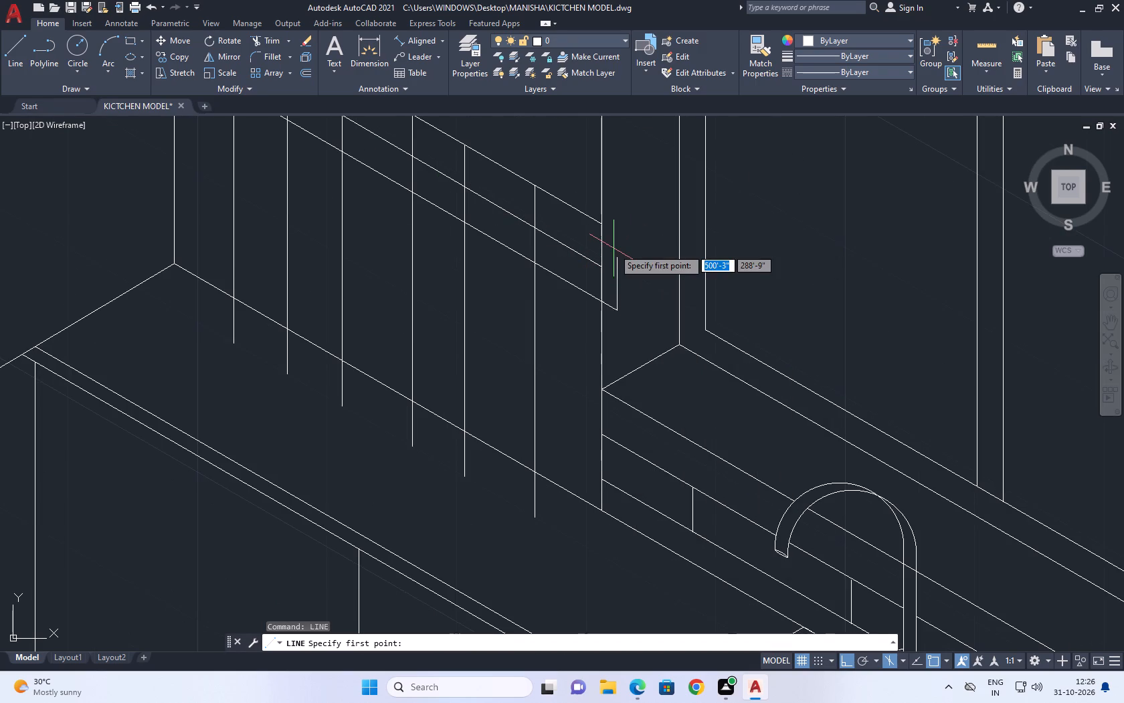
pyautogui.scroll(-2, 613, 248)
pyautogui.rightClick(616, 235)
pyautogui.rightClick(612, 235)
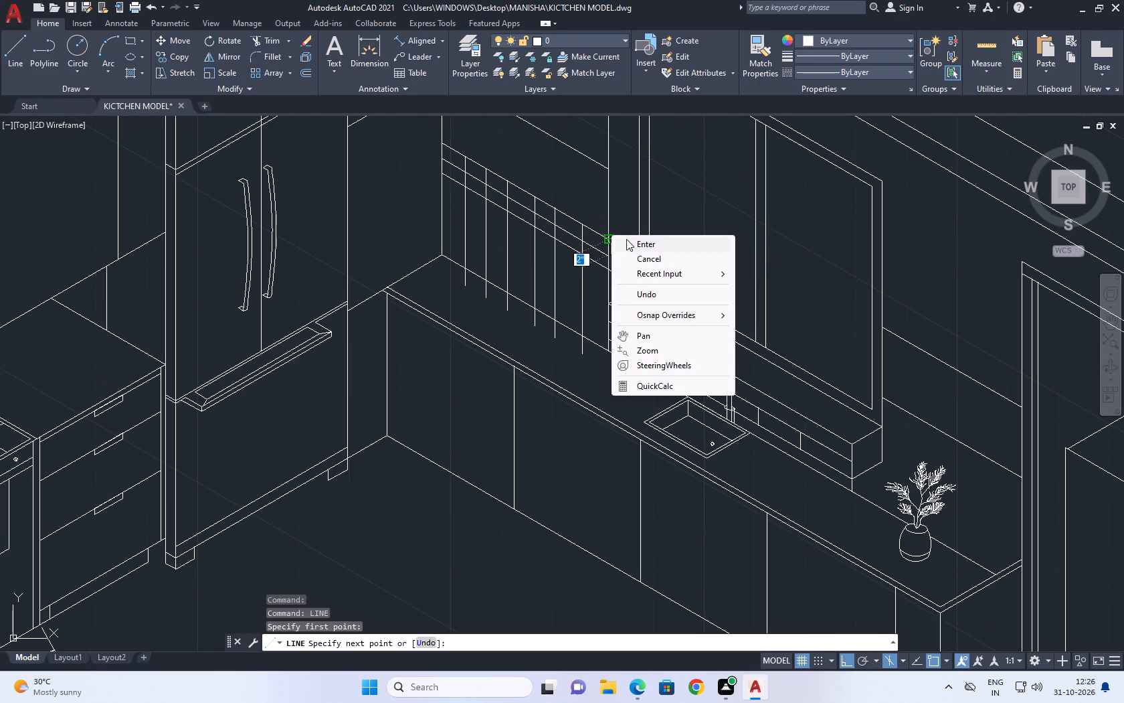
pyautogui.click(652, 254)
# Erase the short stray vertical segment at the window end of the second isometric line.
pyautogui.scroll(2, 598, 274)
pyautogui.click(638, 233)
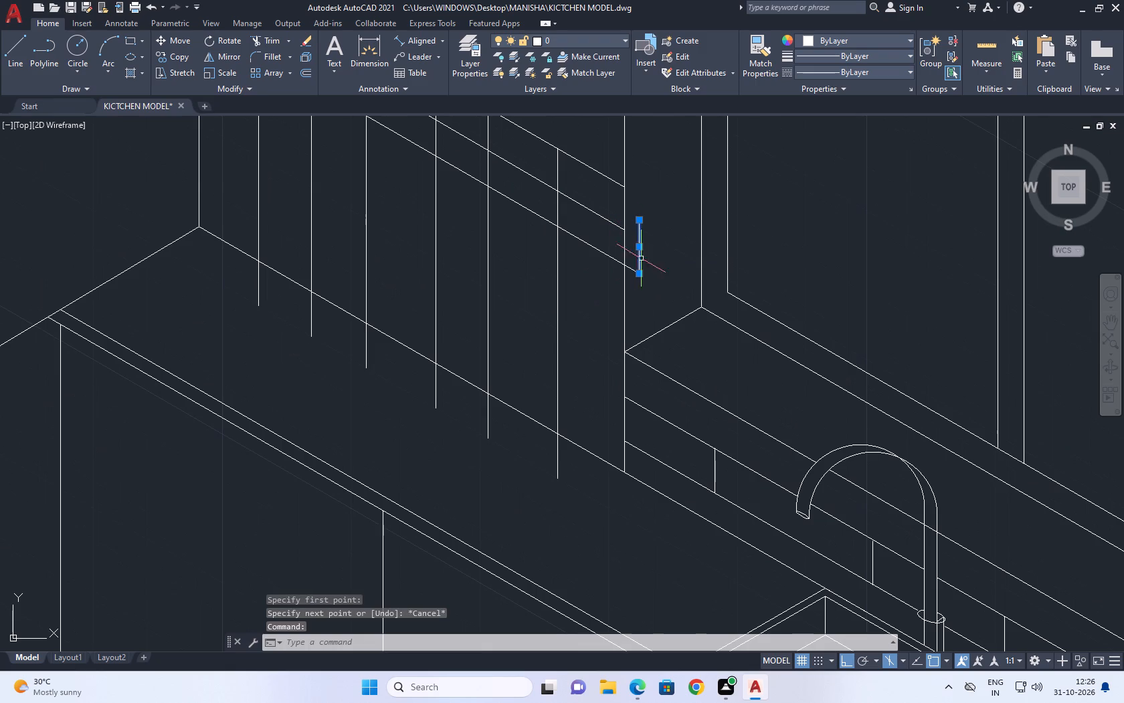
pyautogui.rightClick(660, 250)
pyautogui.click(692, 331)
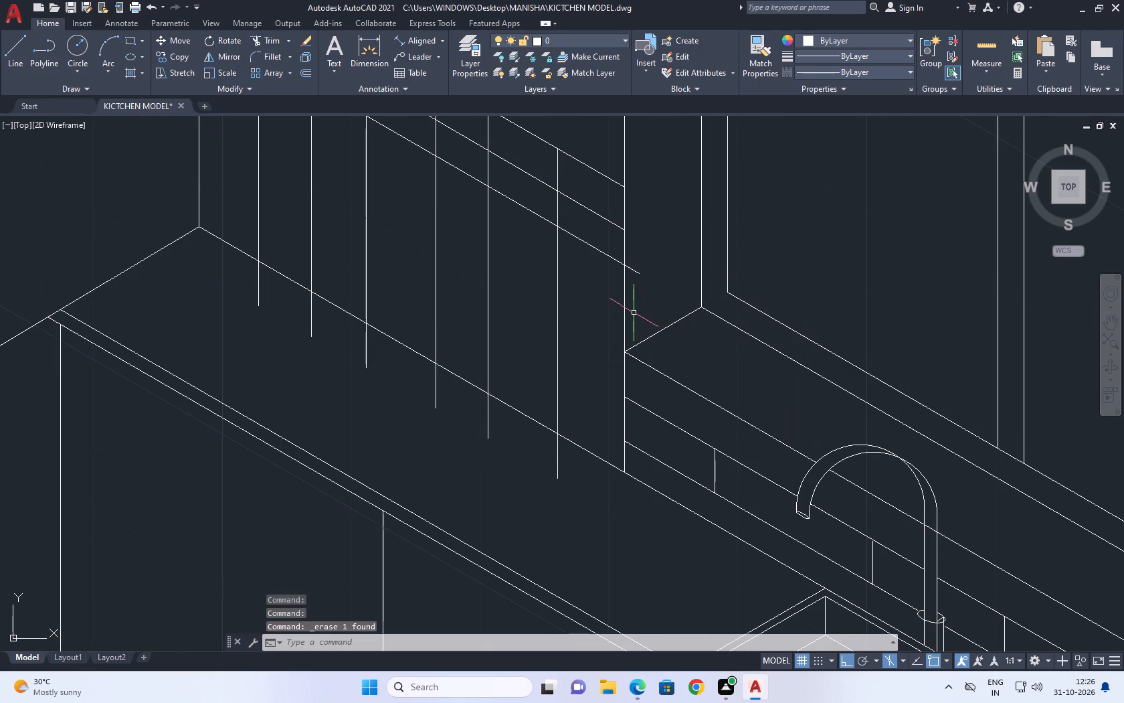
# Draw a third parallel isometric line below the second, running past both the wall corner and the window-side edge.
pyautogui.moveTo(647, 322); pyautogui.dragTo(672, 375, button='middle')
pyautogui.moveTo(624, 321); pyautogui.dragTo(645, 381, button='middle')
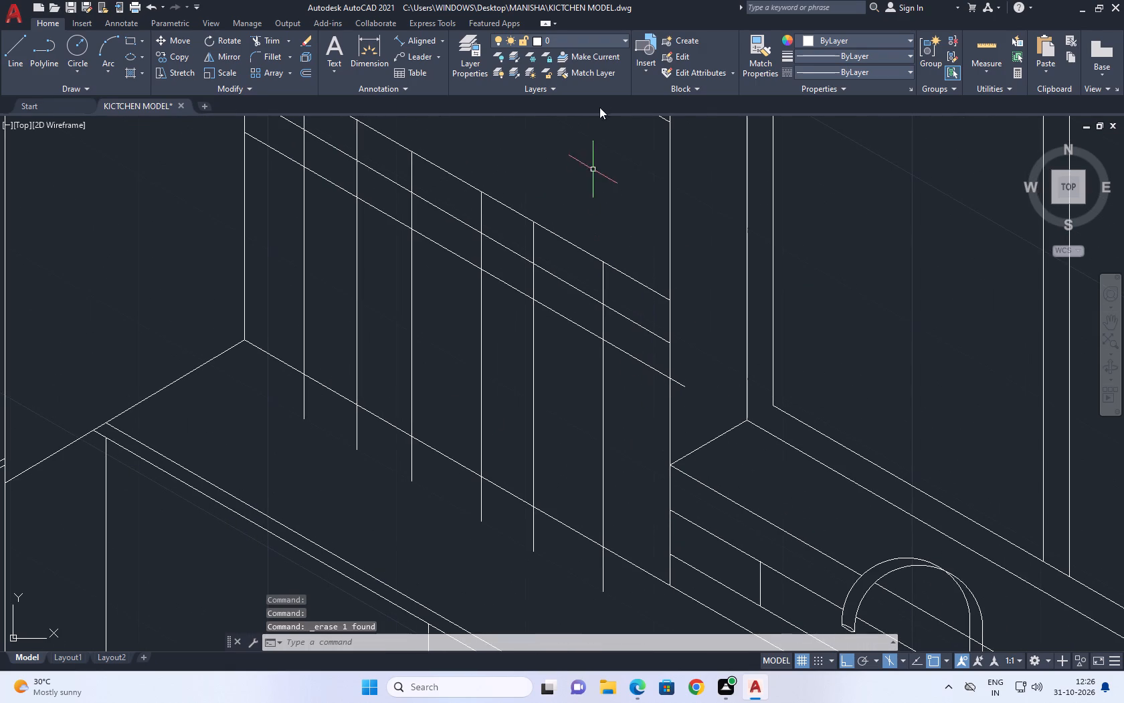
pyautogui.click(9, 46)
pyautogui.moveTo(250, 328); pyautogui.dragTo(458, 360, button='middle')
pyautogui.moveTo(215, 166); pyautogui.dragTo(226, 174)
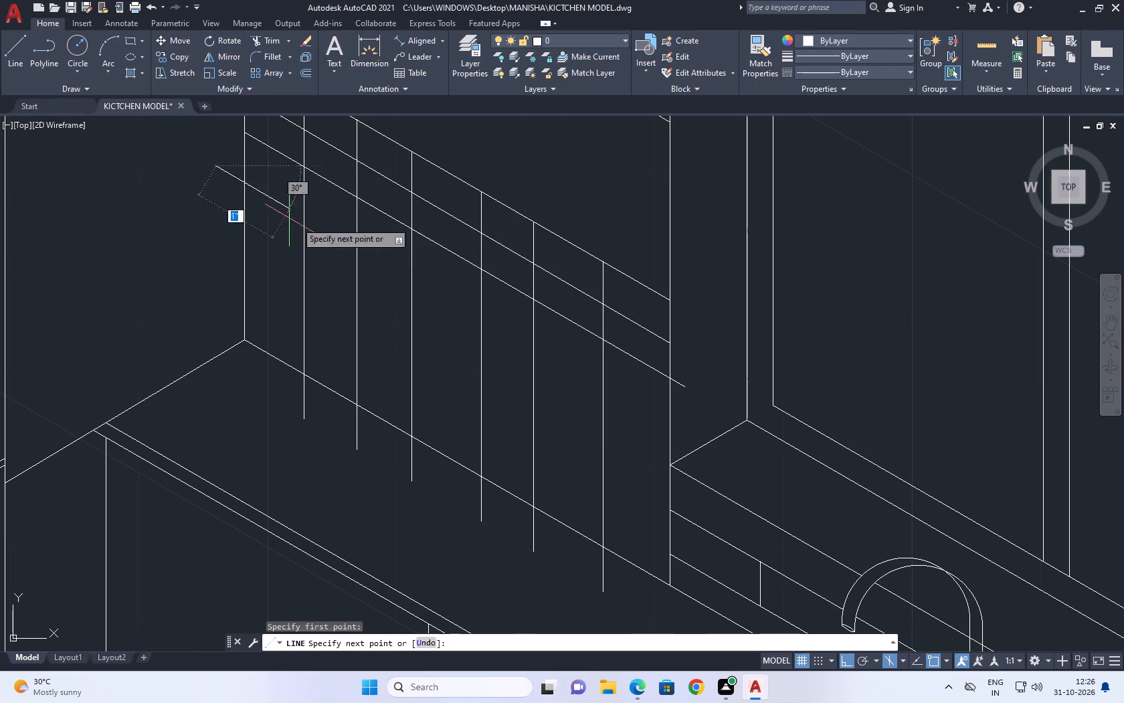
pyautogui.scroll(1, 669, 398)
pyautogui.click(689, 440)
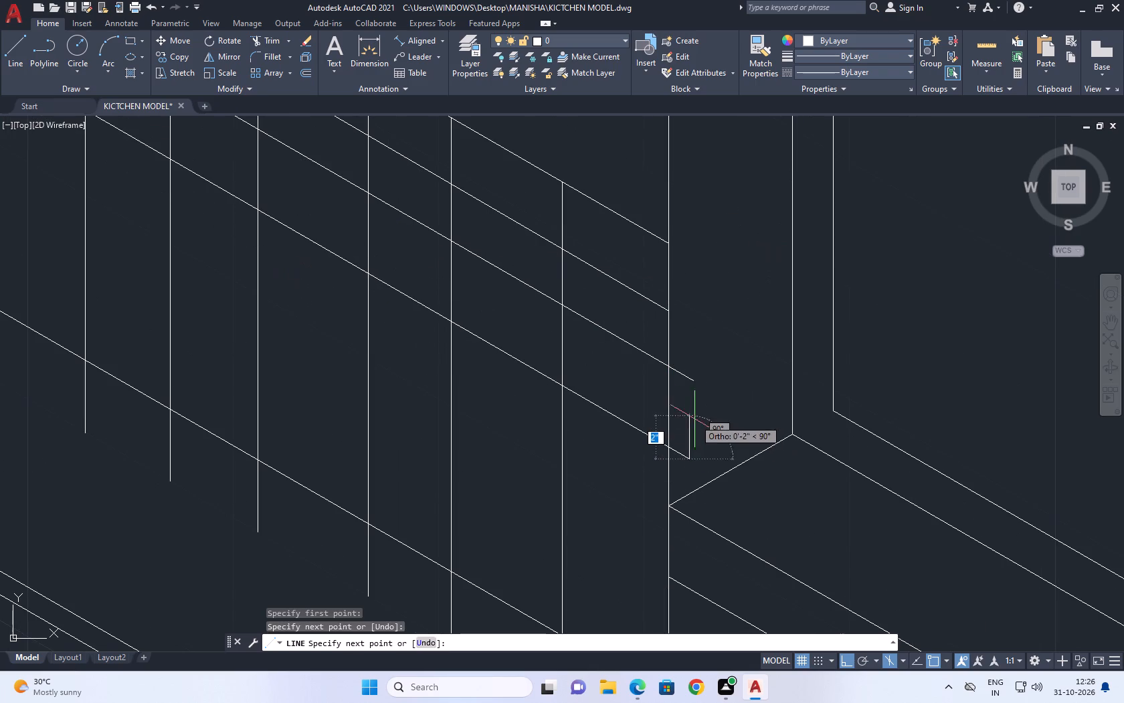
pyautogui.rightClick(696, 418)
pyautogui.click(741, 438)
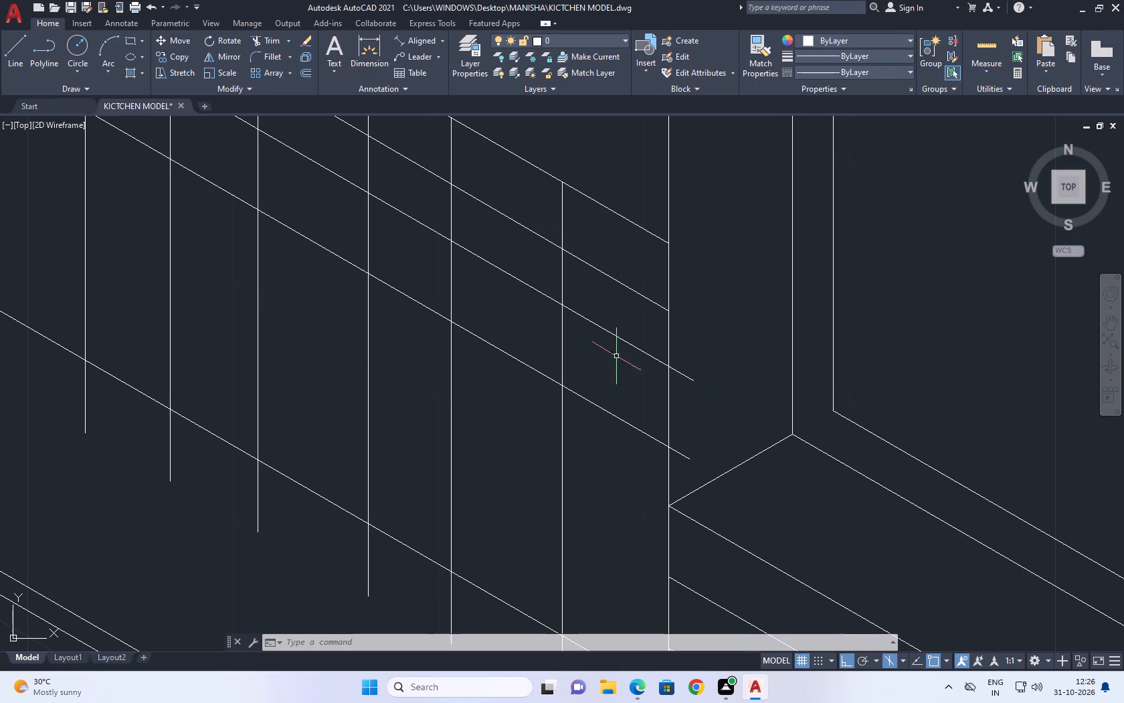
# Copy the backsplash's top line and the three isometric lines below it about 9" straight down.
pyautogui.scroll(-2, 482, 250)
pyautogui.moveTo(484, 242); pyautogui.dragTo(663, 270, button='middle')
pyautogui.scroll(1, 656, 234)
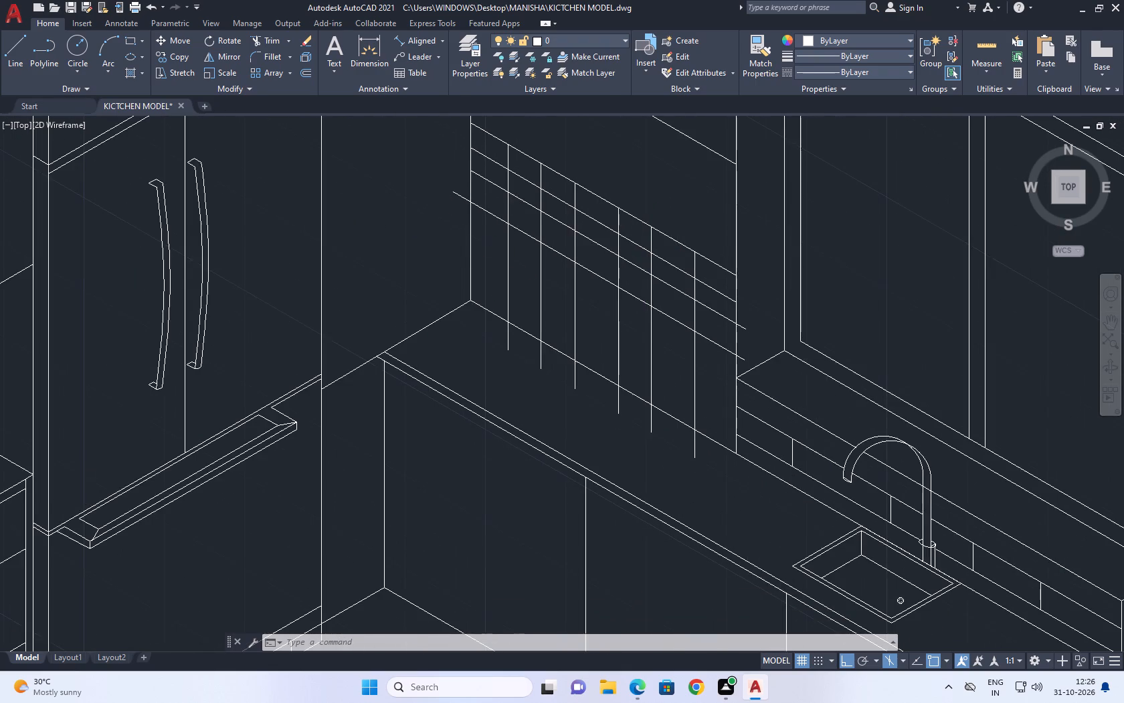
pyautogui.click(581, 144)
pyautogui.click(549, 321)
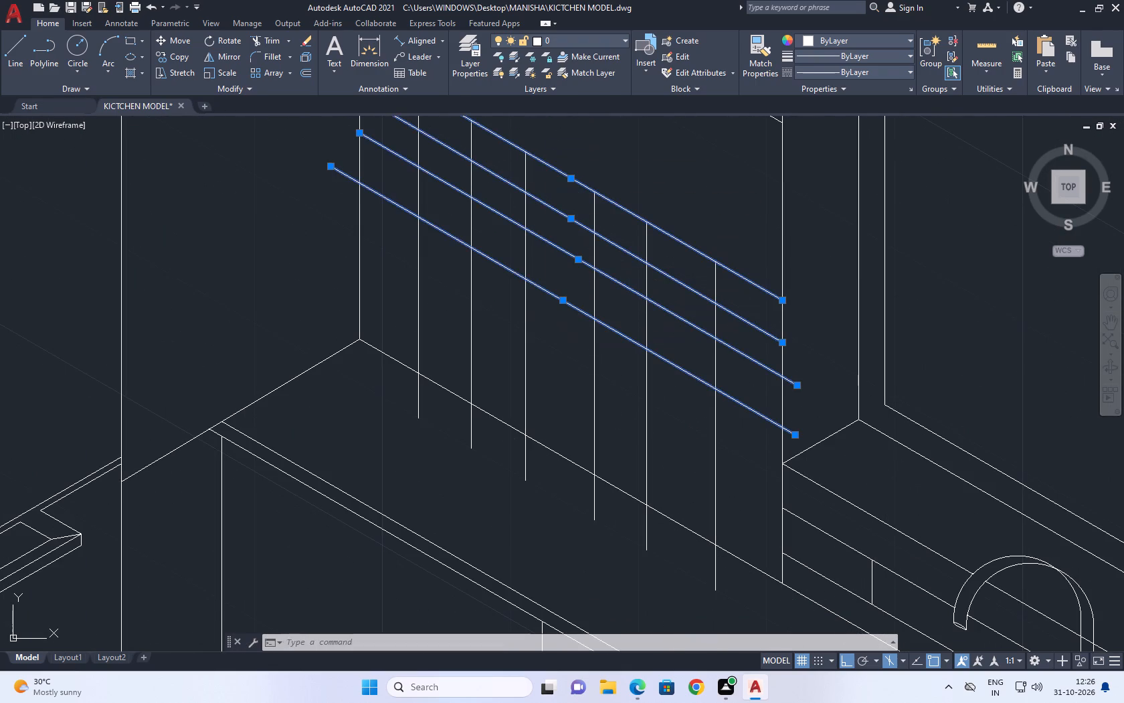
pyautogui.click(176, 52)
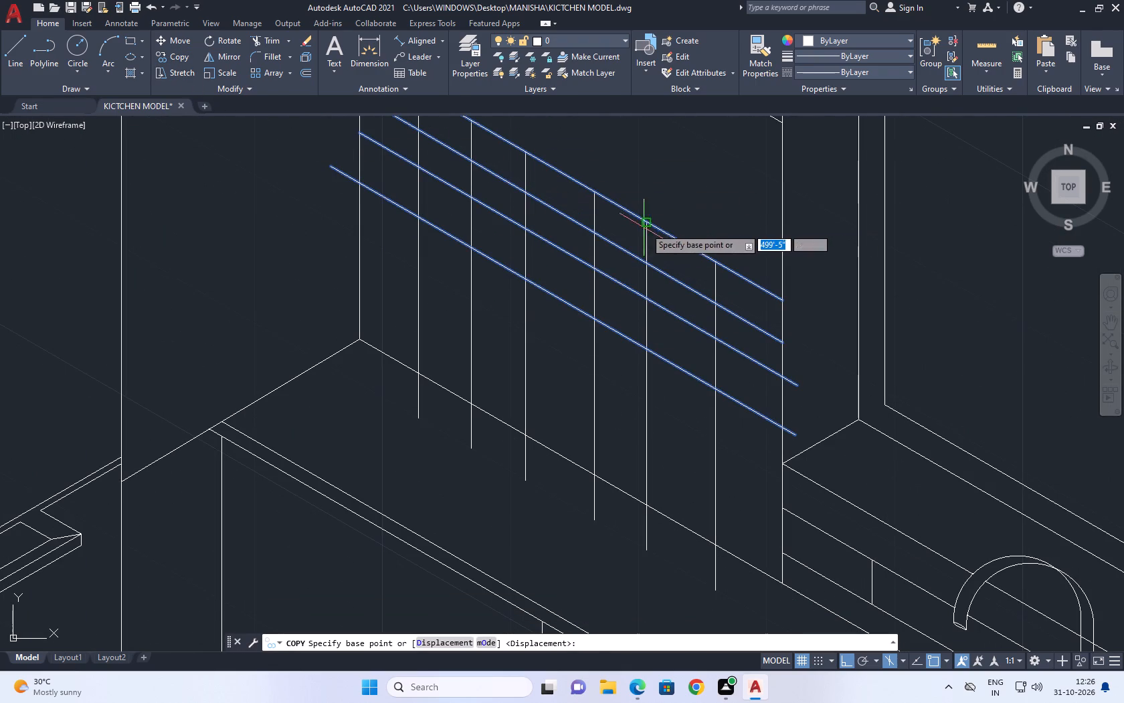
pyautogui.moveTo(649, 220); pyautogui.dragTo(640, 228)
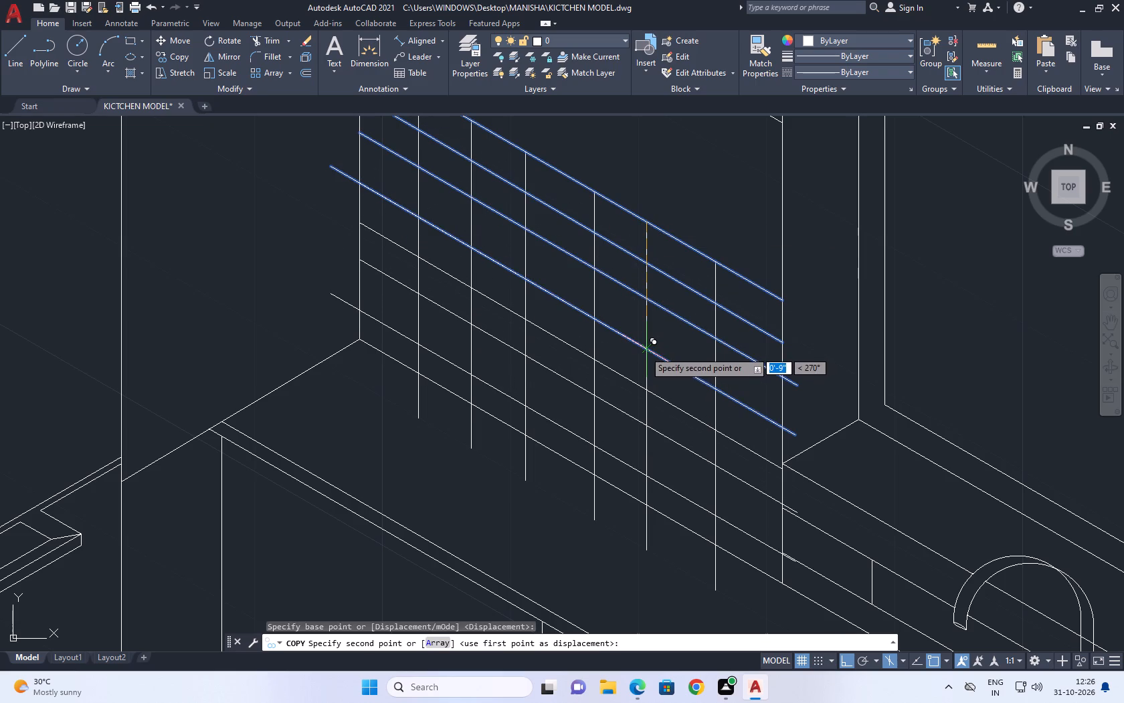
pyautogui.click(644, 351)
pyautogui.rightClick(628, 281)
pyautogui.click(679, 299)
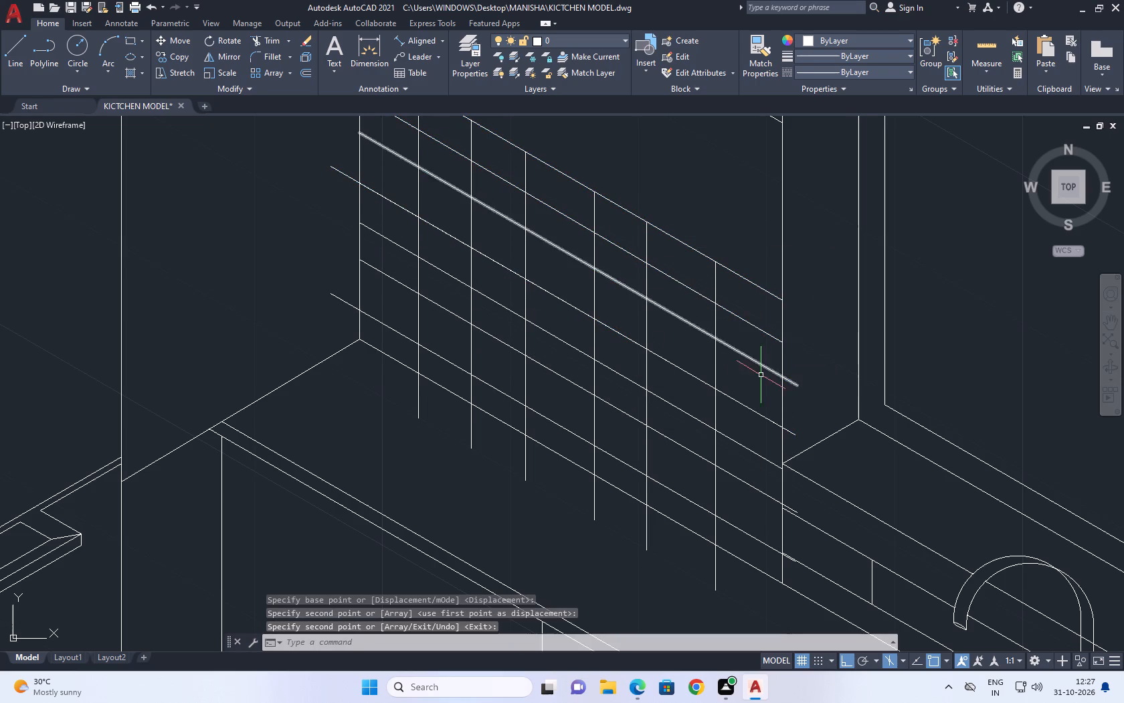
# Erase the copied line that overlaps the third isometric line of the backsplash grid.
pyautogui.click(478, 252)
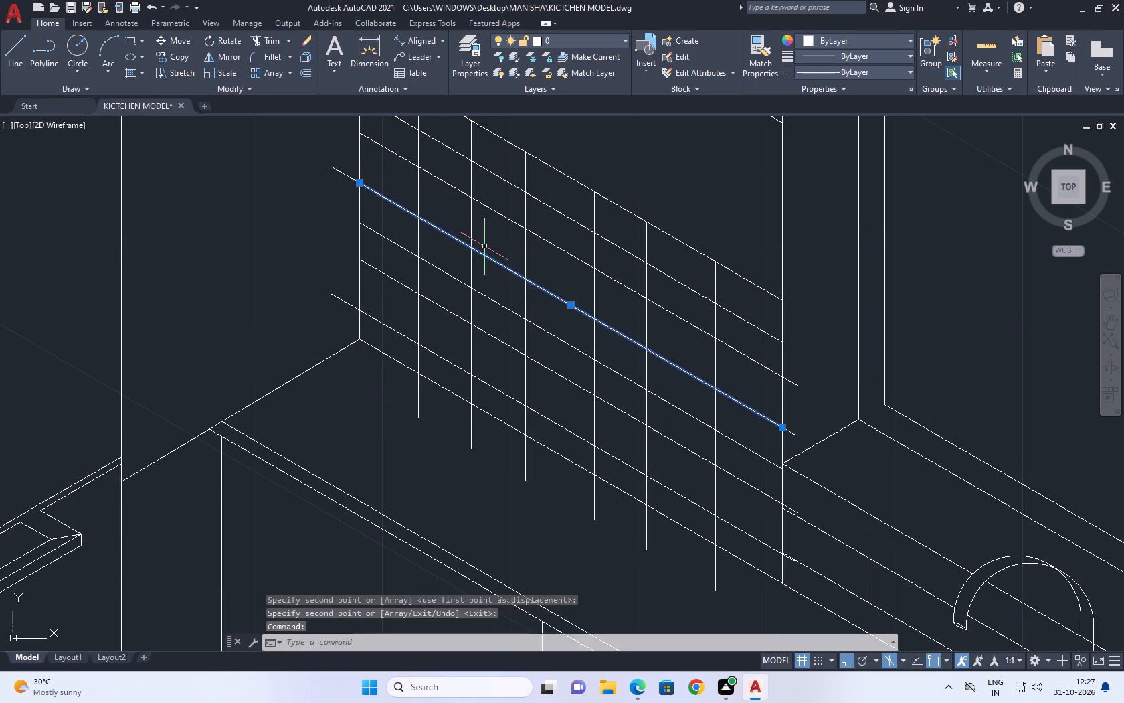
pyautogui.rightClick(519, 223)
pyautogui.click(545, 307)
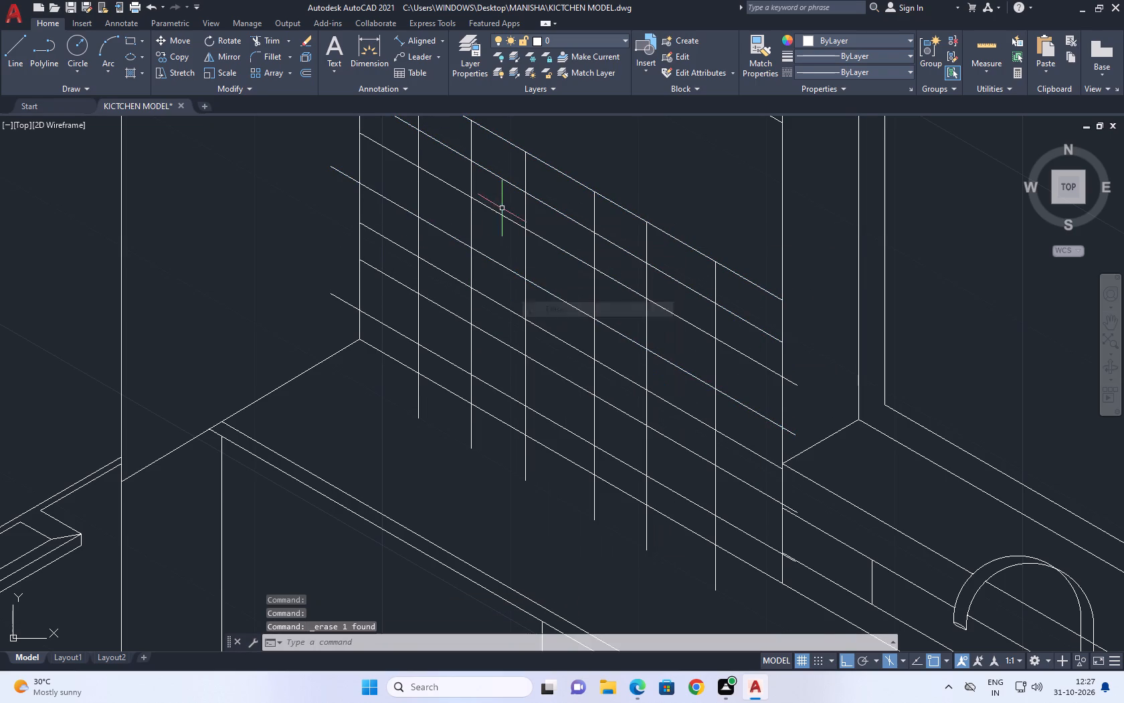
# Trim the lower ends of the six vertical grid lines where they run below the countertop's back line.
pyautogui.moveTo(380, 248); pyautogui.dragTo(481, 340, button='middle')
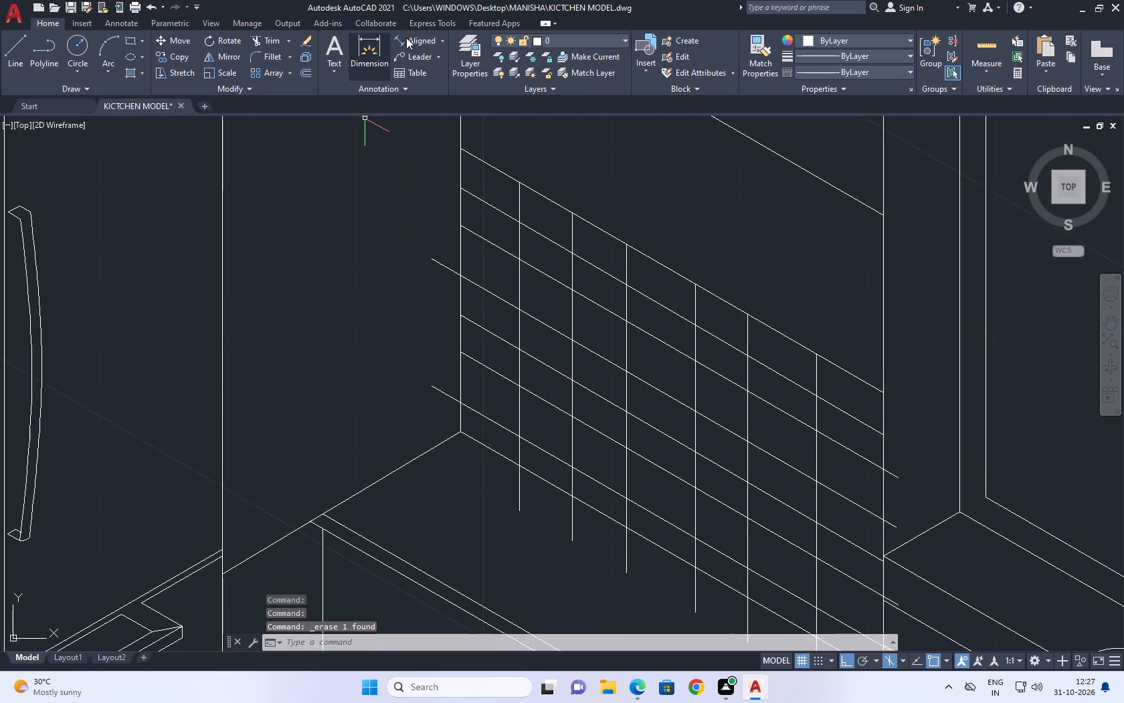
pyautogui.click(273, 41)
pyautogui.moveTo(509, 365); pyautogui.dragTo(438, 96, button='middle')
pyautogui.scroll(1, 447, 139)
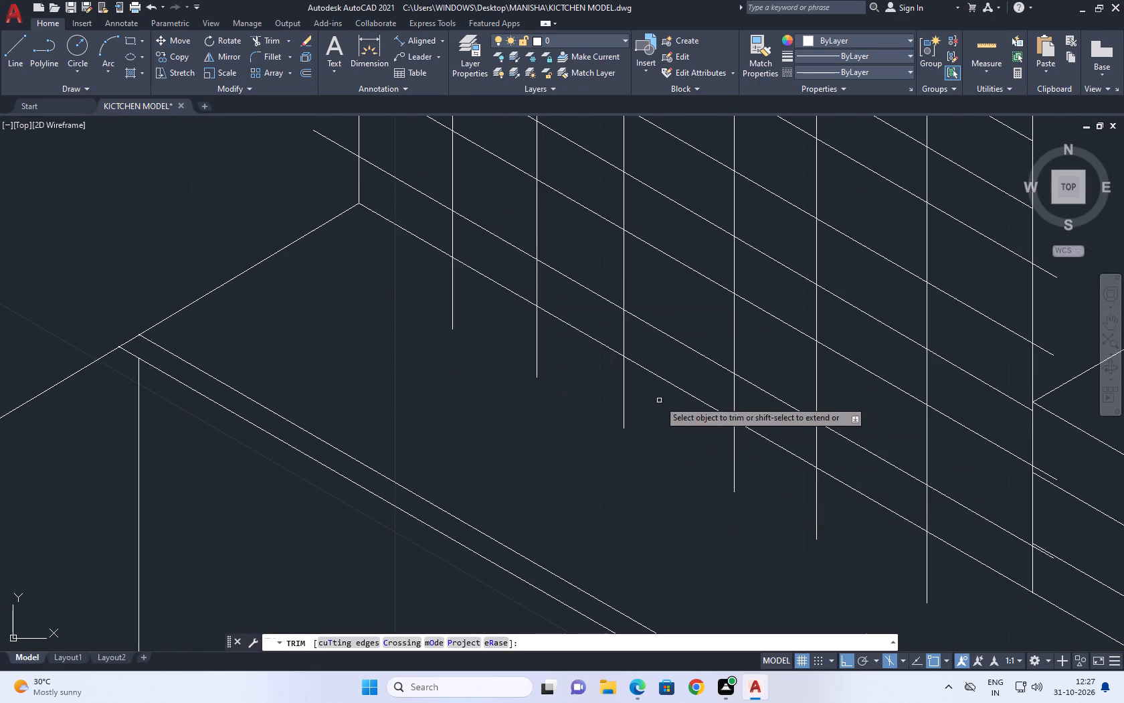
pyautogui.scroll(-3, 660, 407)
pyautogui.click(745, 465)
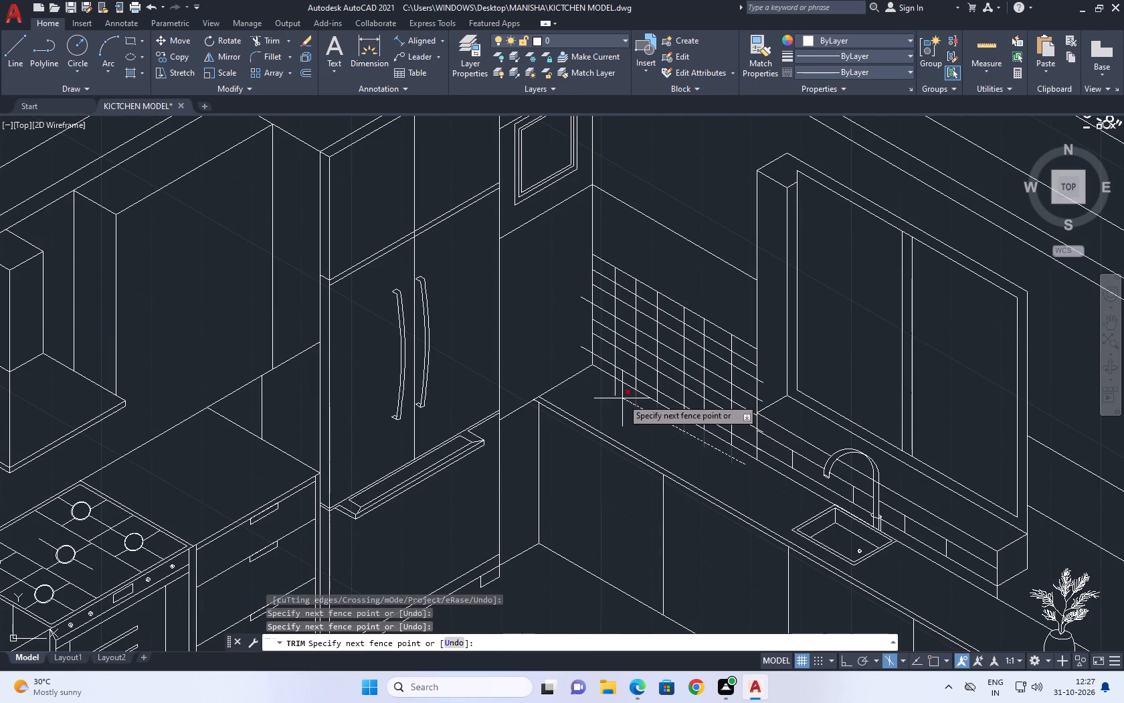
pyautogui.click(612, 380)
pyautogui.scroll(2, 763, 436)
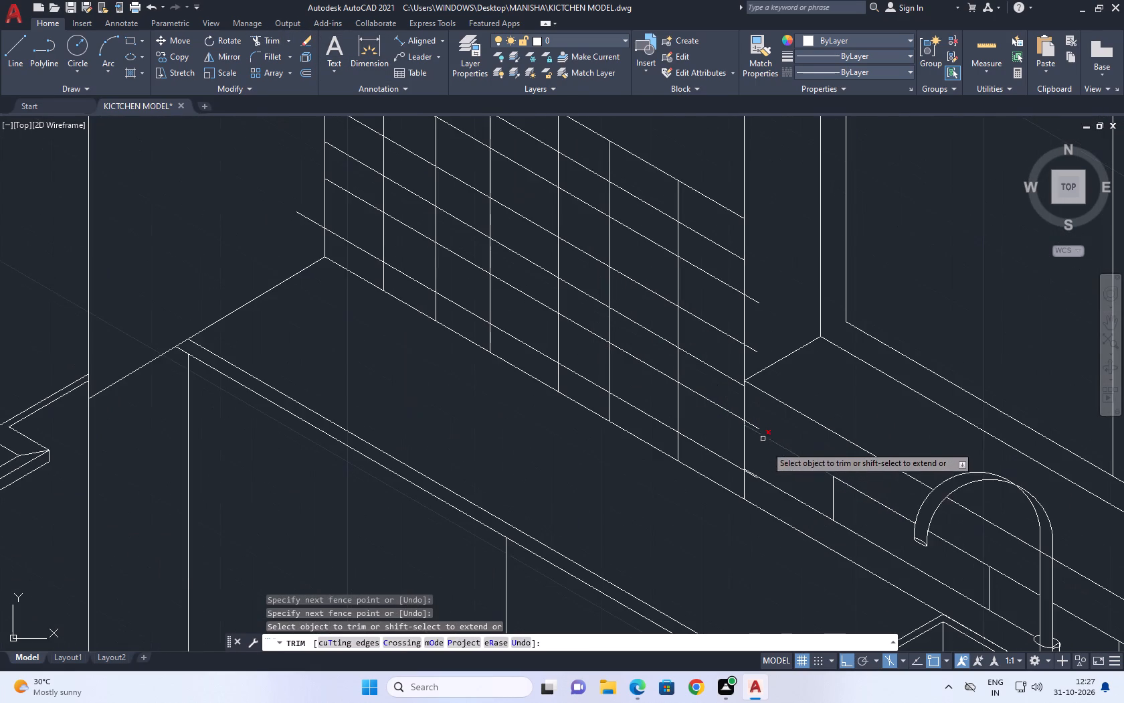
# Trim the ends of the isometric backsplash lines that run past the window-side vertical edge.
pyautogui.scroll(3, 750, 487)
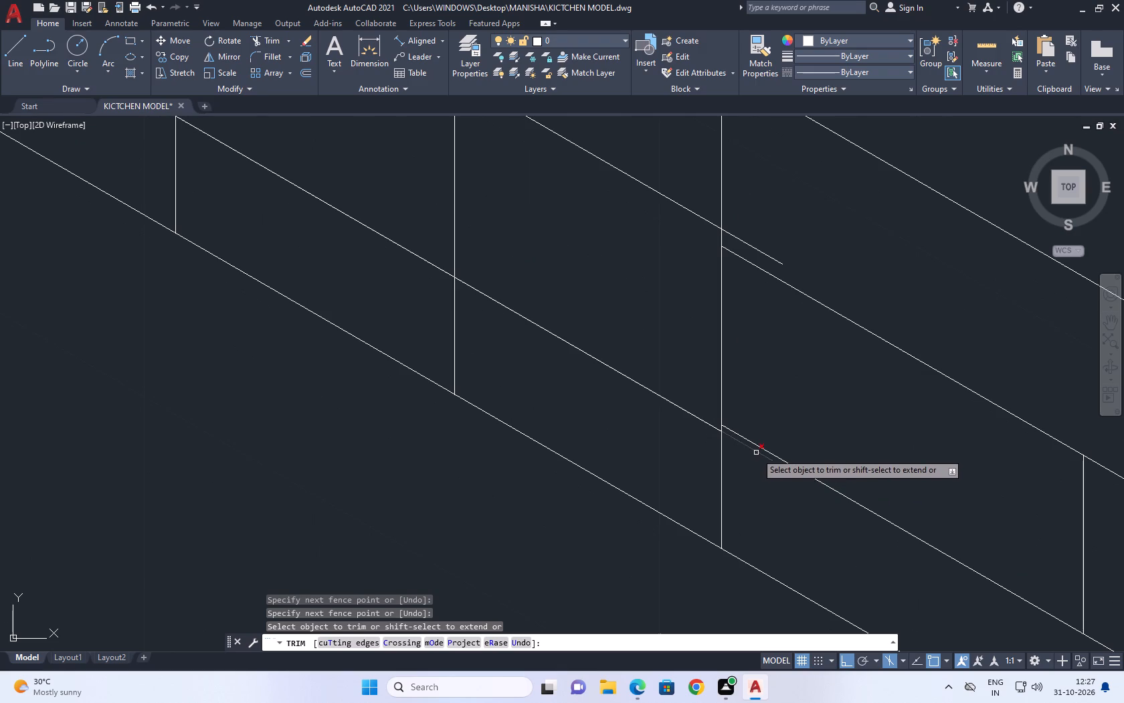
pyautogui.click(756, 453)
pyautogui.click(775, 258)
pyautogui.scroll(-3, 777, 321)
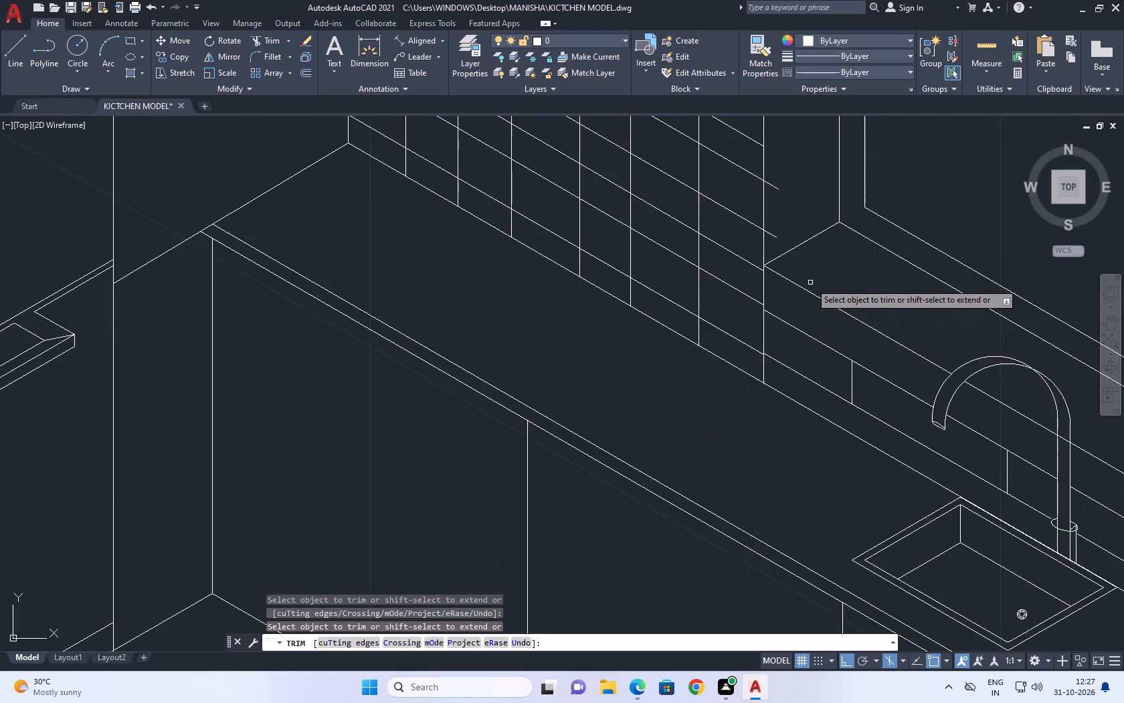
pyautogui.moveTo(808, 290); pyautogui.dragTo(775, 406, button='middle')
pyautogui.moveTo(752, 253); pyautogui.dragTo(745, 276)
pyautogui.click(739, 354)
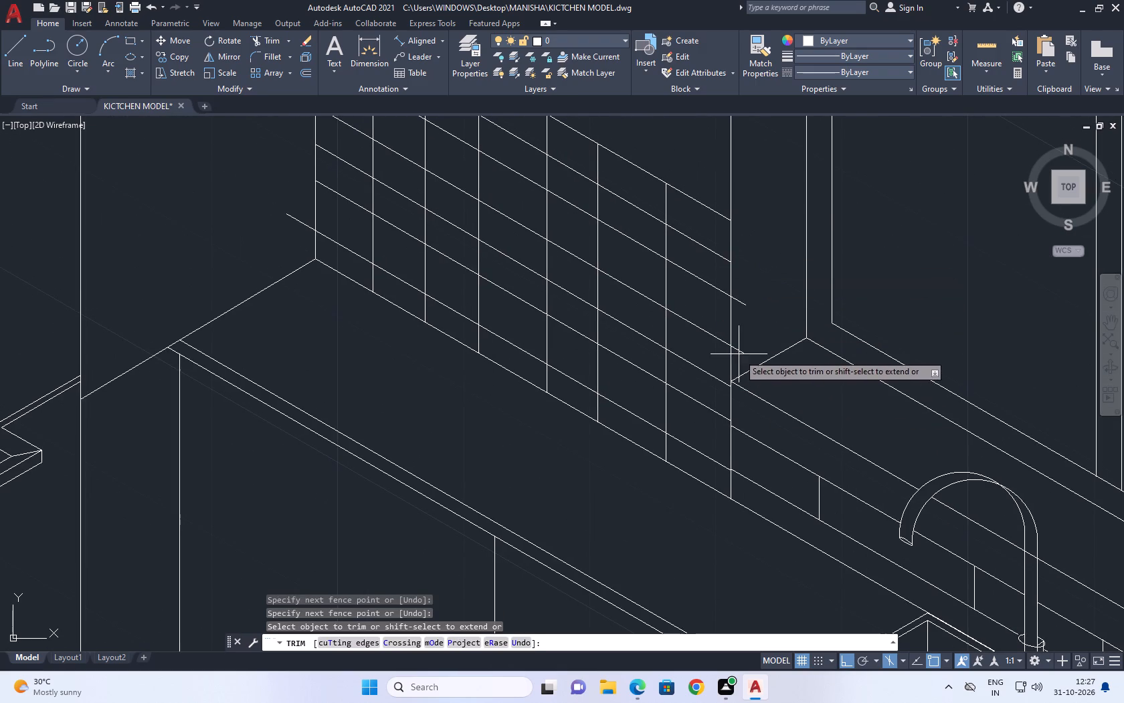
pyautogui.click(741, 277)
# Trim the ends of the isometric backsplash lines that run past the wall corner beside the refrigerator.
pyautogui.moveTo(628, 231); pyautogui.dragTo(751, 383, button='middle')
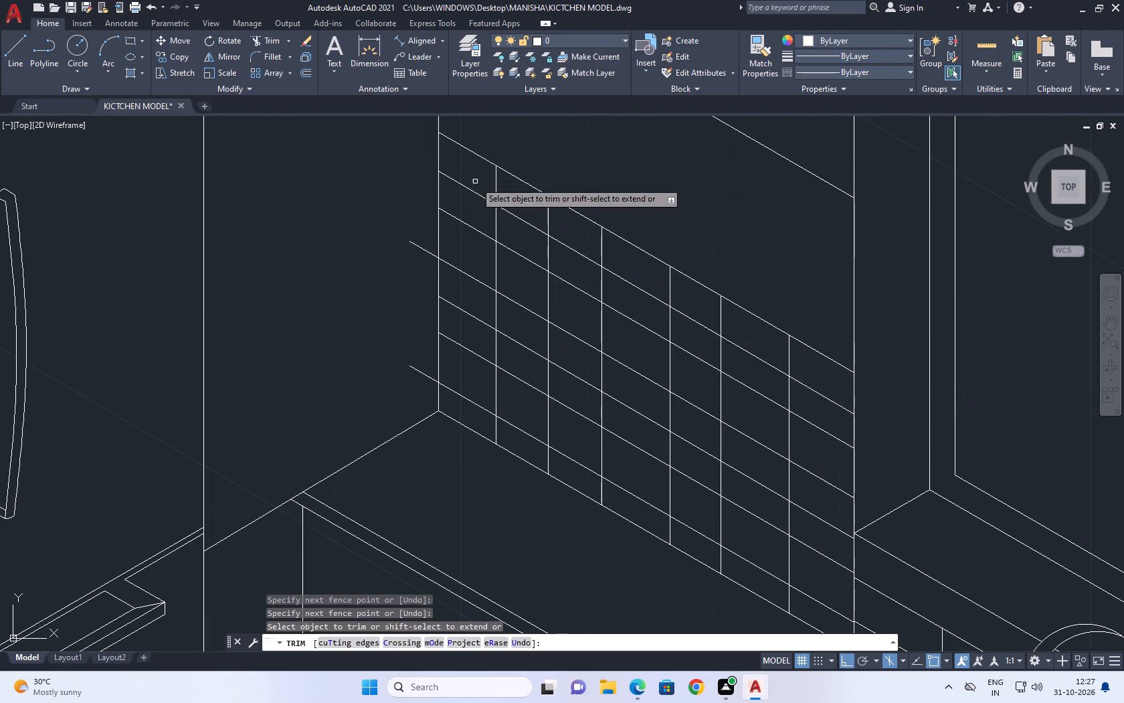
pyautogui.moveTo(461, 208); pyautogui.dragTo(709, 305, button='middle')
pyautogui.click(670, 311)
pyautogui.click(665, 485)
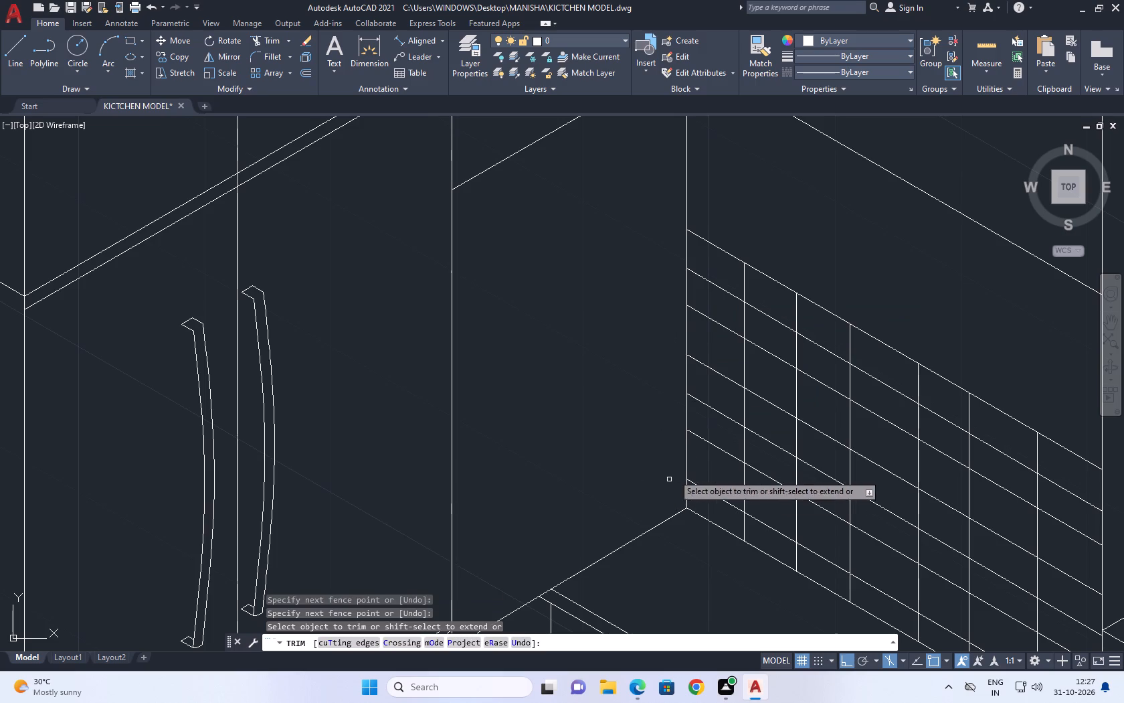
# Trim the first, third and fifth vertical grid lines, counted from the refrigerator corner, out of the top tile row.
pyautogui.moveTo(729, 358); pyautogui.dragTo(489, 331, button='middle')
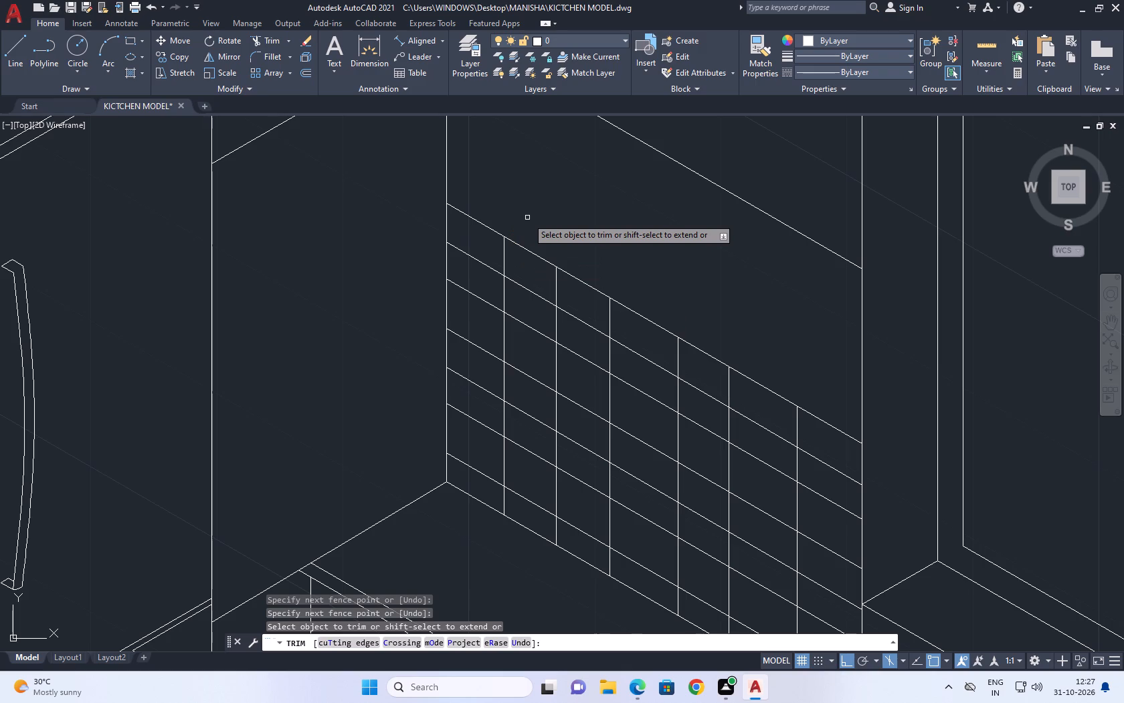
pyautogui.click(502, 249)
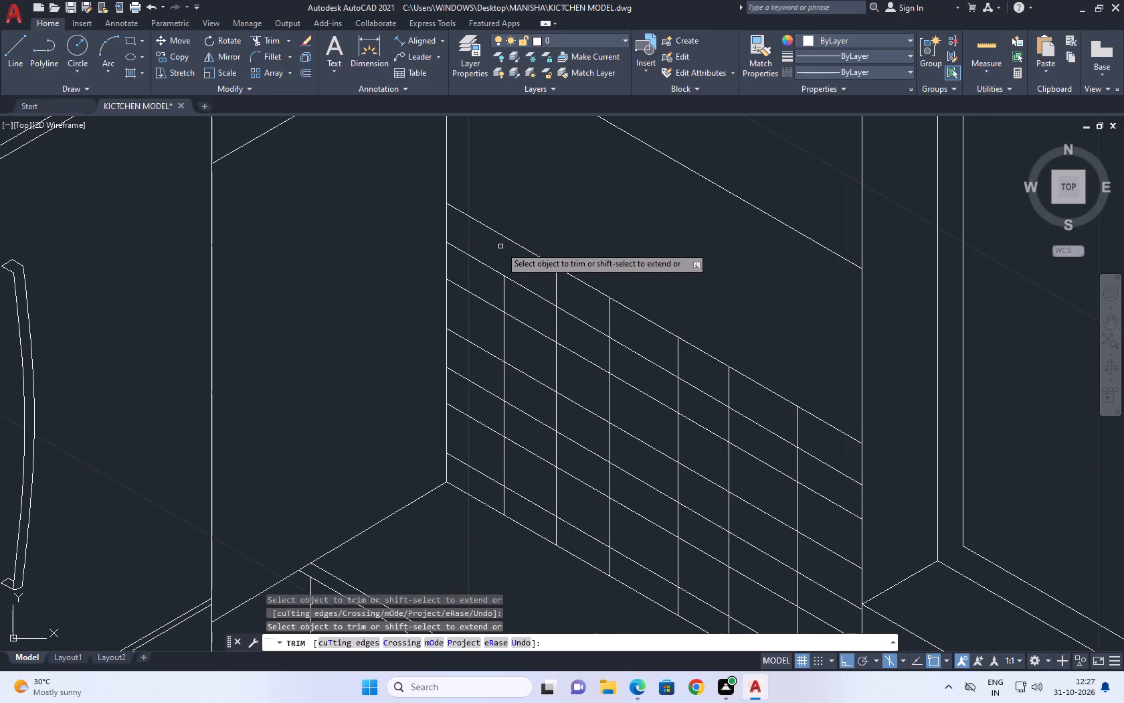
pyautogui.click(609, 315)
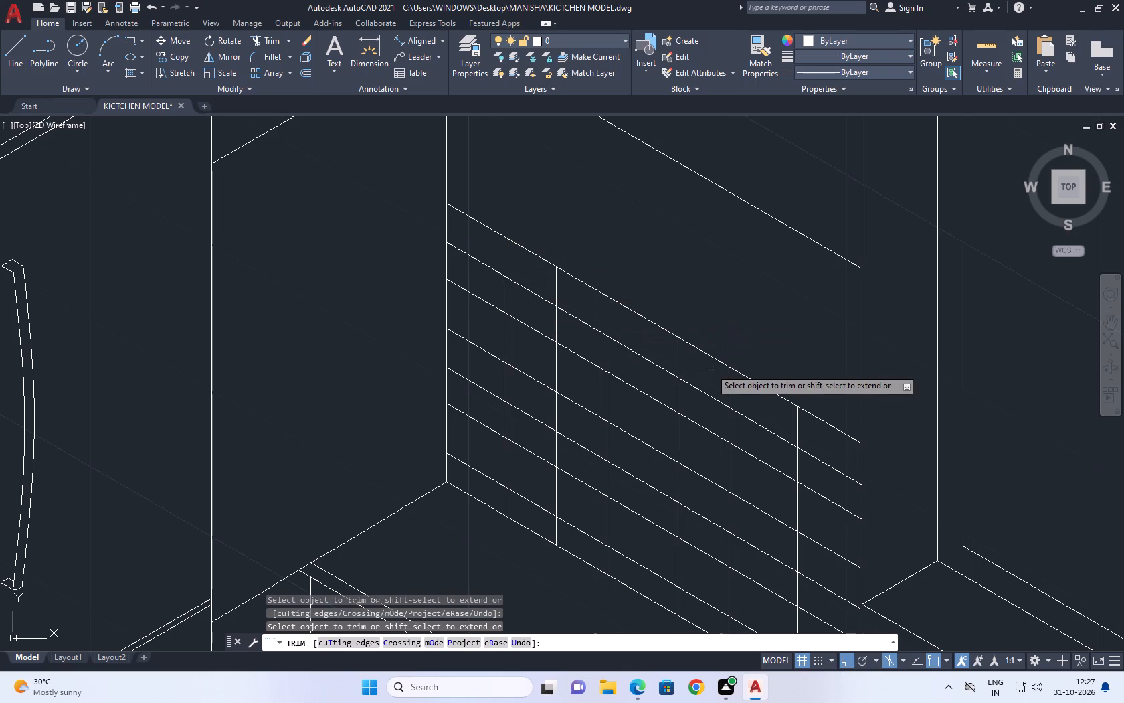
pyautogui.click(729, 382)
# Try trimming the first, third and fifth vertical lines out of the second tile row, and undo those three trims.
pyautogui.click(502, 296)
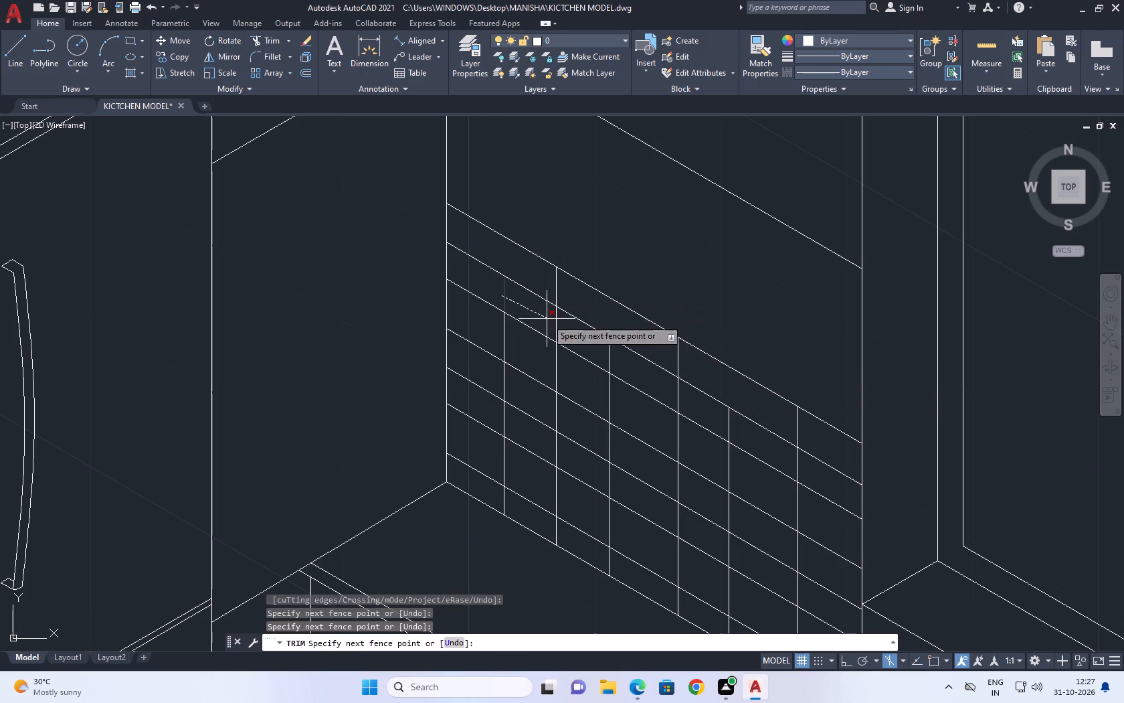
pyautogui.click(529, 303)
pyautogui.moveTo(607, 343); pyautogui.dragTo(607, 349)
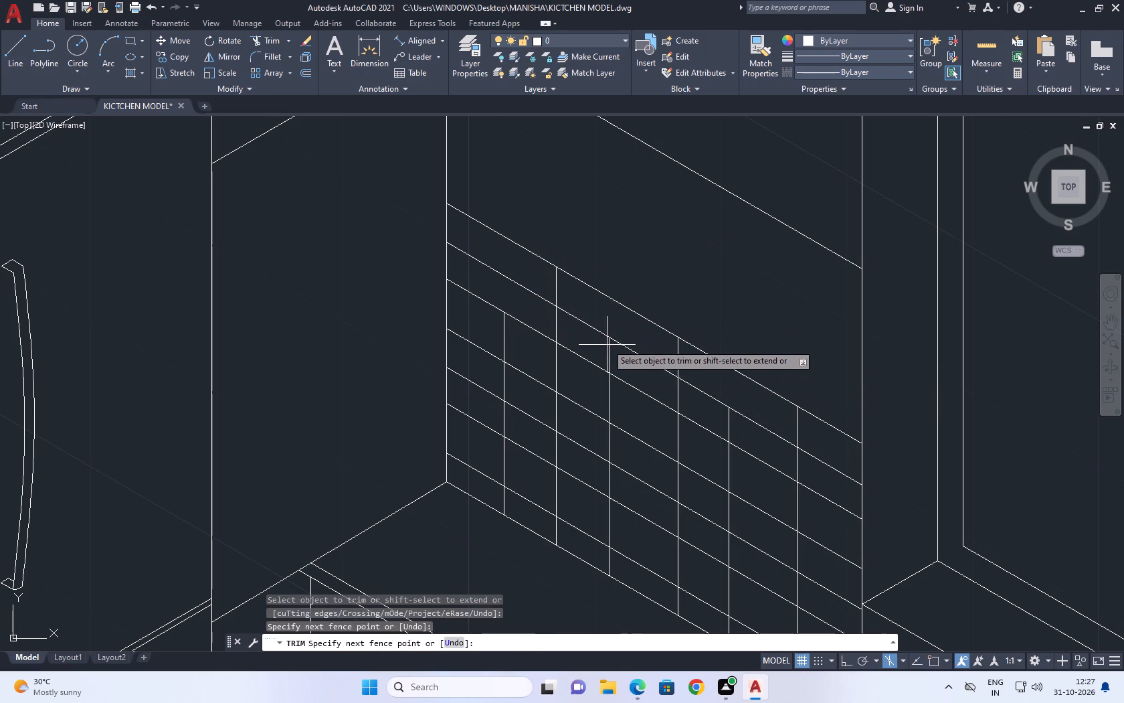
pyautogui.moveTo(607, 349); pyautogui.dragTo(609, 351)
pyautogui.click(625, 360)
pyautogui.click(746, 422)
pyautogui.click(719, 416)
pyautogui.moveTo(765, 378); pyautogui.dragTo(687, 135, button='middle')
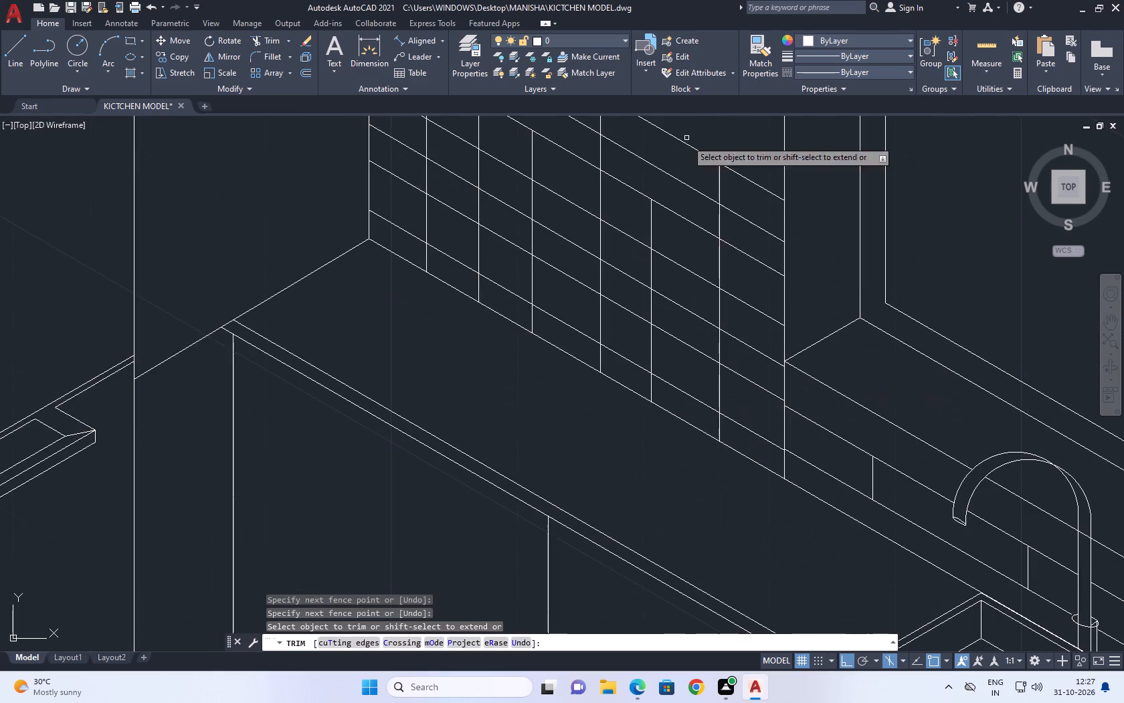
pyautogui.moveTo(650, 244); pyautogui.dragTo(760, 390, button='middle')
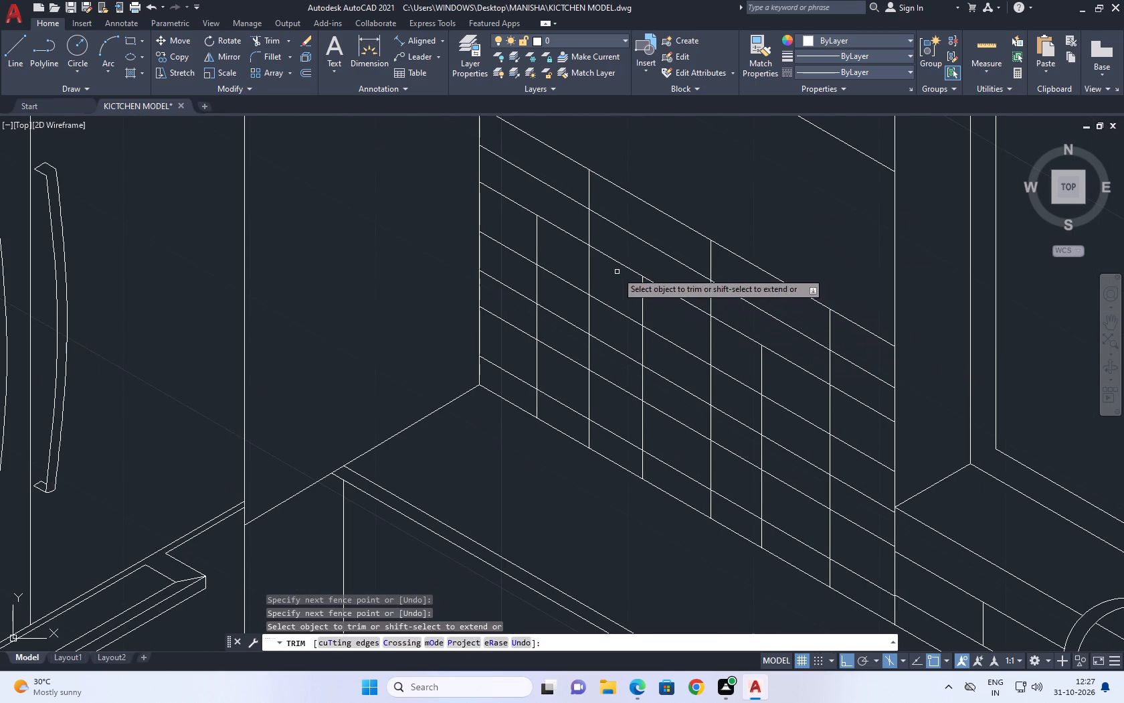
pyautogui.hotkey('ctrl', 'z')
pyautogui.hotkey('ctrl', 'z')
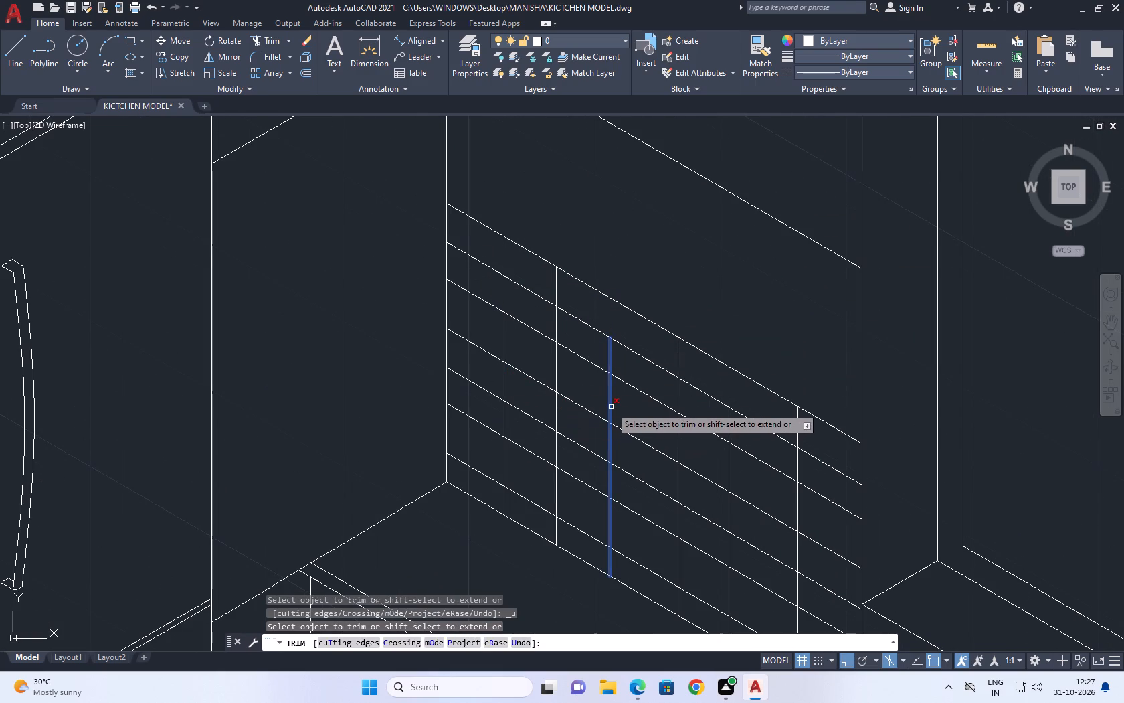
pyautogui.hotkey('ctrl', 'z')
# Trim the second, fourth and sixth vertical grid lines out of the second tile row to stagger its joints.
pyautogui.moveTo(562, 327); pyautogui.dragTo(556, 323)
pyautogui.click(549, 319)
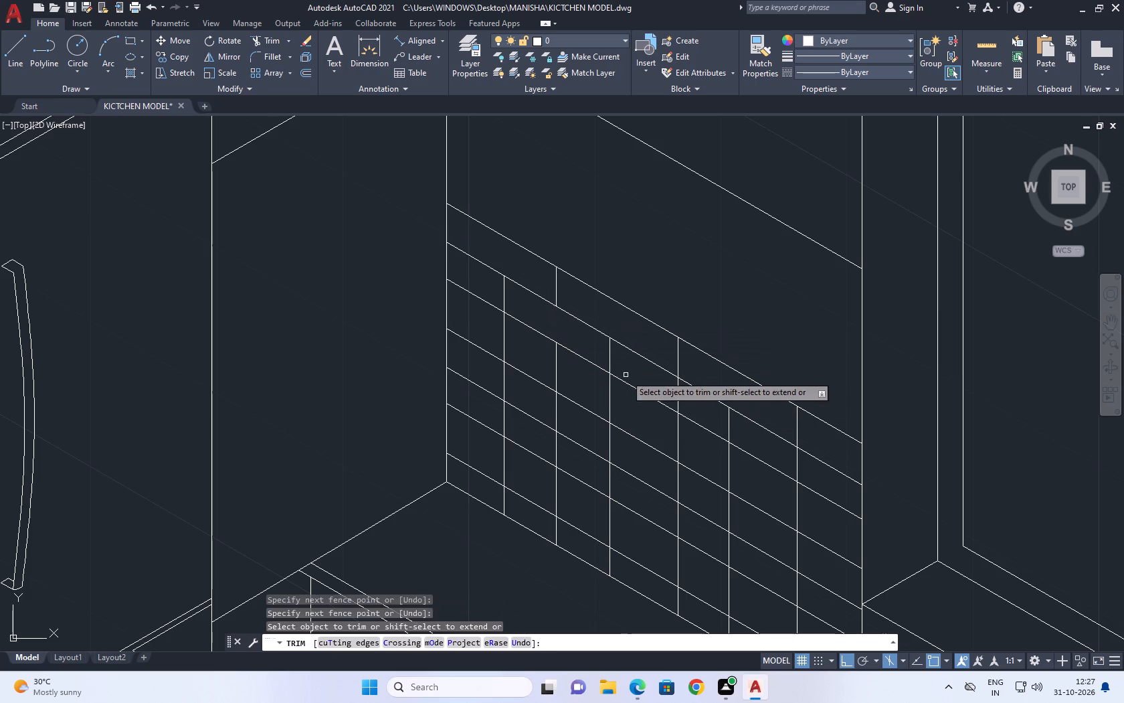
pyautogui.click(674, 394)
pyautogui.click(683, 404)
pyautogui.click(802, 459)
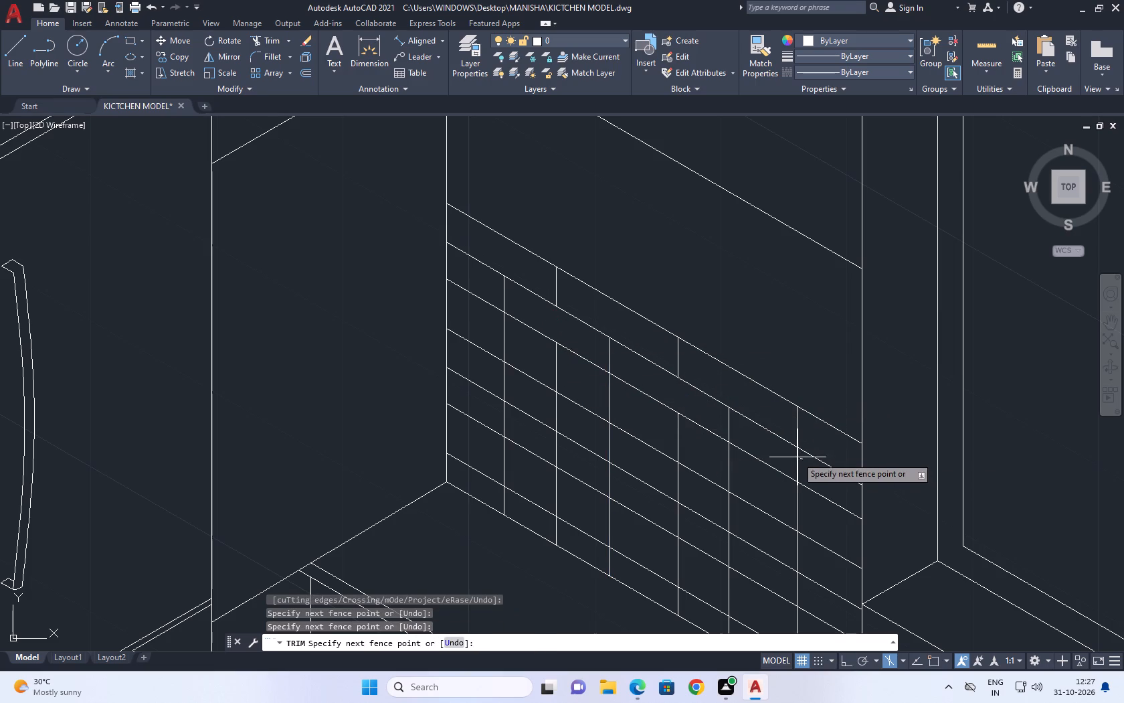
pyautogui.moveTo(793, 454); pyautogui.dragTo(772, 457)
# Trim the first, third and fifth vertical grid lines out of the third tile row.
pyautogui.moveTo(636, 396); pyautogui.dragTo(600, 316, button='middle')
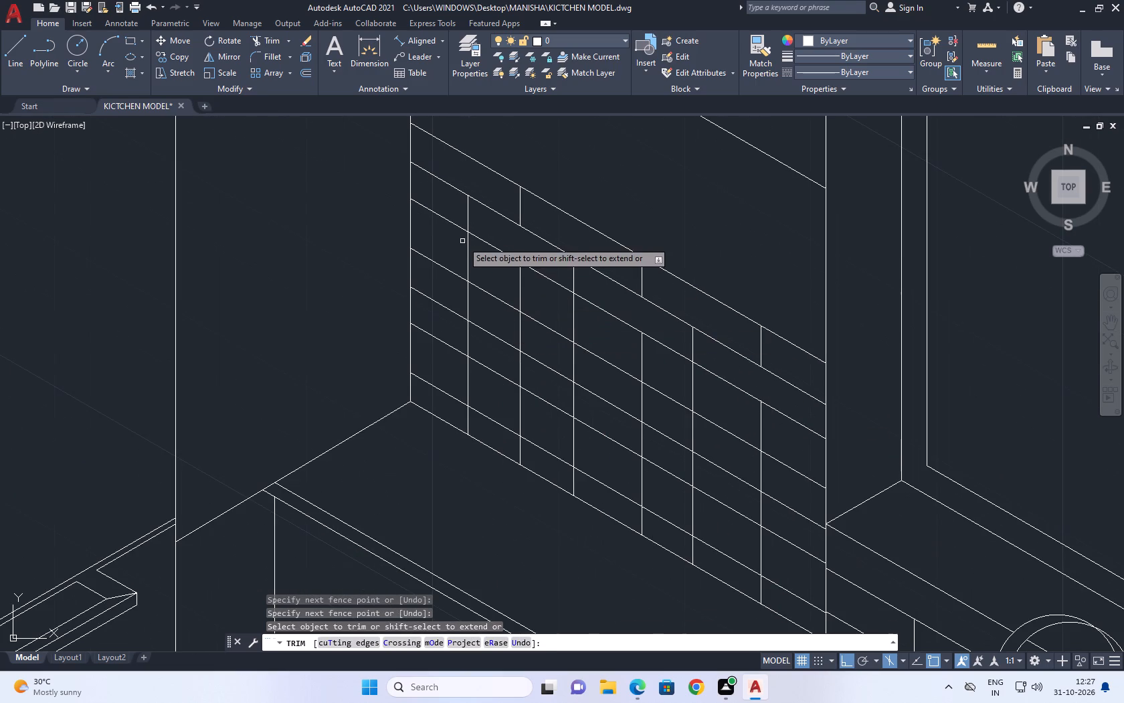
pyautogui.click(468, 255)
pyautogui.moveTo(600, 327); pyautogui.dragTo(591, 327)
pyautogui.click(571, 319)
pyautogui.click(699, 382)
pyautogui.moveTo(674, 384); pyautogui.dragTo(699, 396)
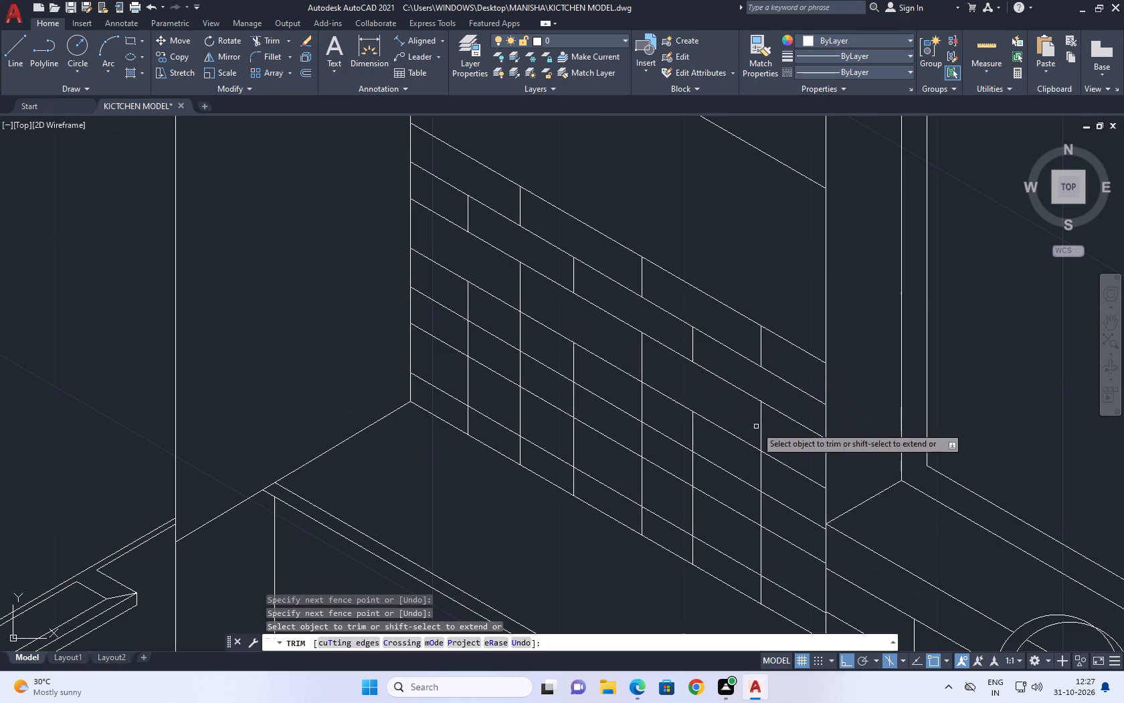
# Trim the sixth, fourth and second vertical grid lines out of the fourth tile row.
pyautogui.moveTo(725, 410); pyautogui.dragTo(729, 287, button='middle')
pyautogui.click(761, 352)
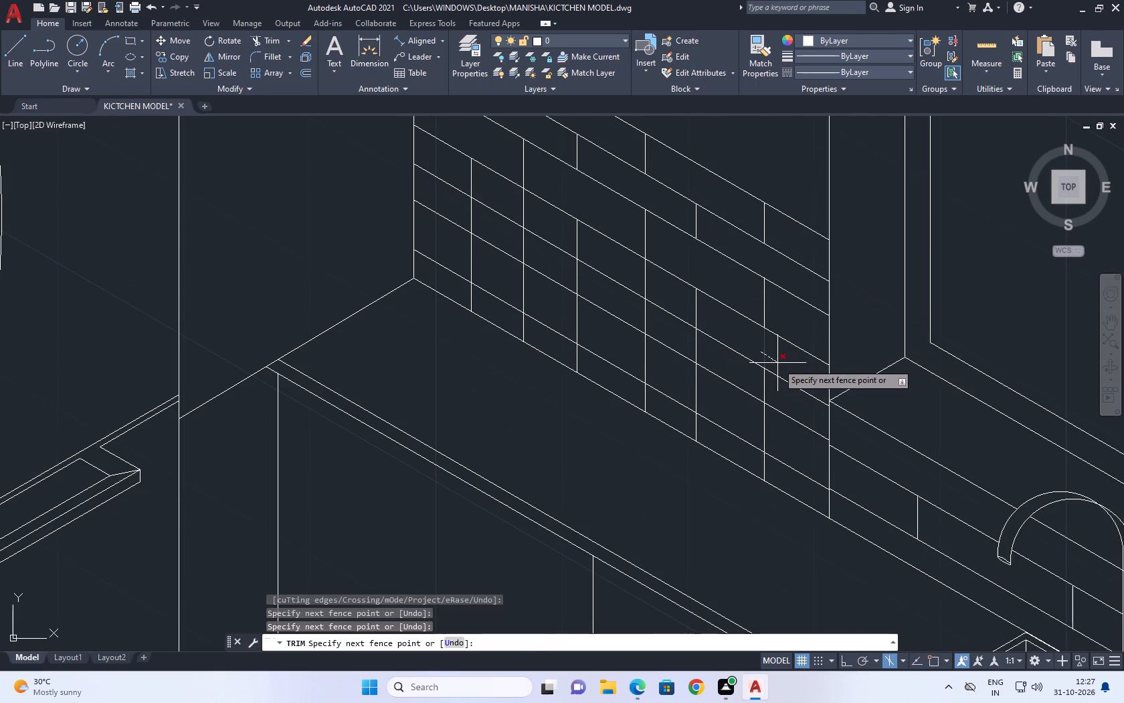
pyautogui.click(779, 364)
pyautogui.click(648, 283)
pyautogui.click(631, 281)
pyautogui.click(550, 233)
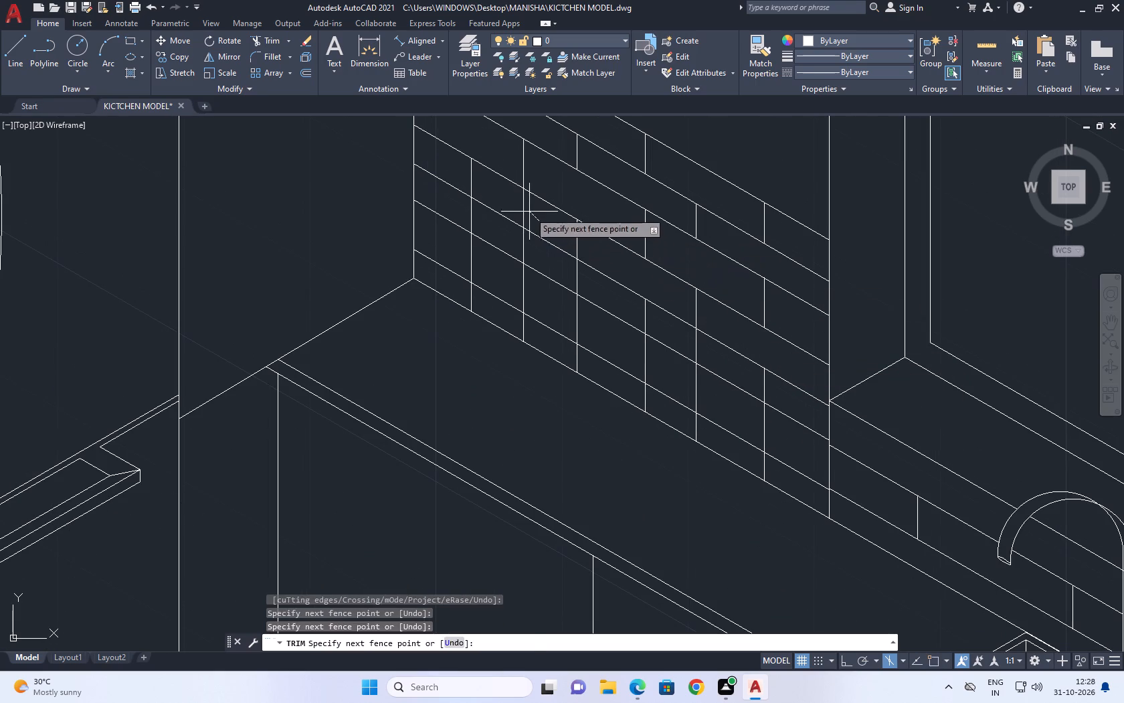
pyautogui.click(527, 210)
pyautogui.moveTo(517, 205); pyautogui.dragTo(528, 212)
pyautogui.moveTo(533, 214); pyautogui.dragTo(540, 218)
# Trim the first, third and fifth vertical grid lines out of the fifth tile row.
pyautogui.click(464, 206)
pyautogui.moveTo(476, 218); pyautogui.dragTo(476, 218)
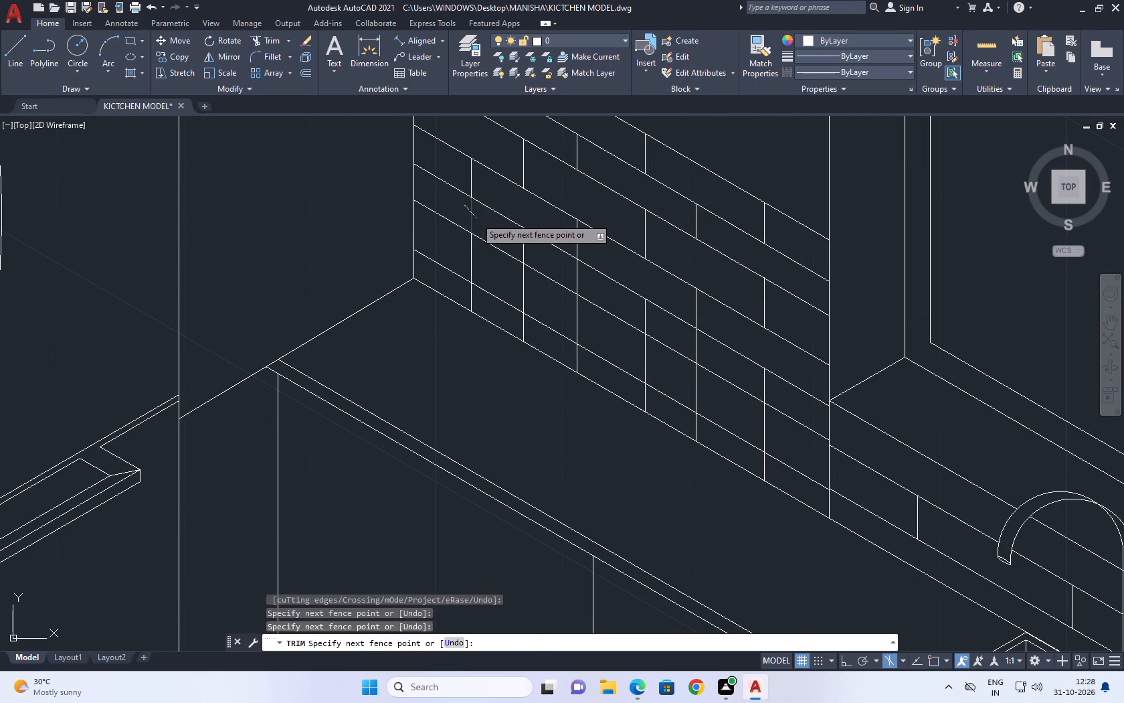
pyautogui.moveTo(476, 218); pyautogui.dragTo(507, 228)
pyautogui.moveTo(552, 271); pyautogui.dragTo(561, 277)
pyautogui.moveTo(565, 279); pyautogui.dragTo(573, 283)
pyautogui.moveTo(596, 292); pyautogui.dragTo(616, 299)
pyautogui.click(618, 299)
pyautogui.moveTo(563, 266); pyautogui.dragTo(571, 277)
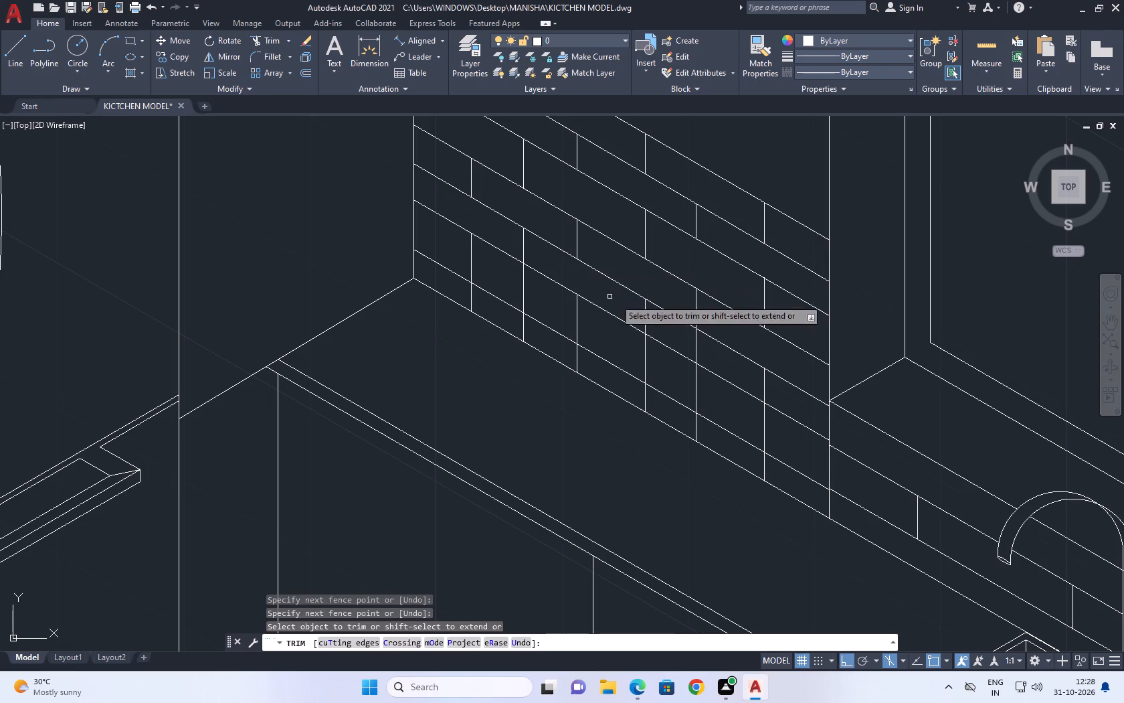
pyautogui.click(682, 339)
pyautogui.moveTo(712, 349); pyautogui.dragTo(719, 356)
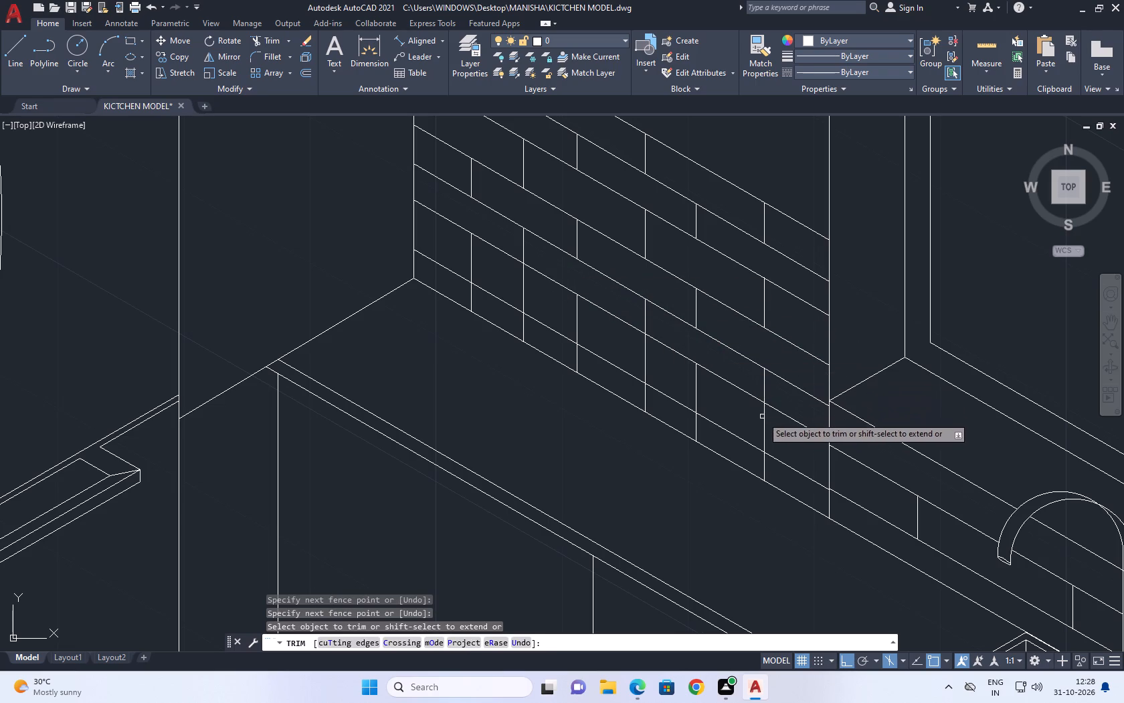
# Trim the sixth, fourth and second vertical grid lines out of the sixth tile row.
pyautogui.click(769, 431)
pyautogui.click(755, 424)
pyautogui.doubleClick(668, 374)
pyautogui.click(626, 349)
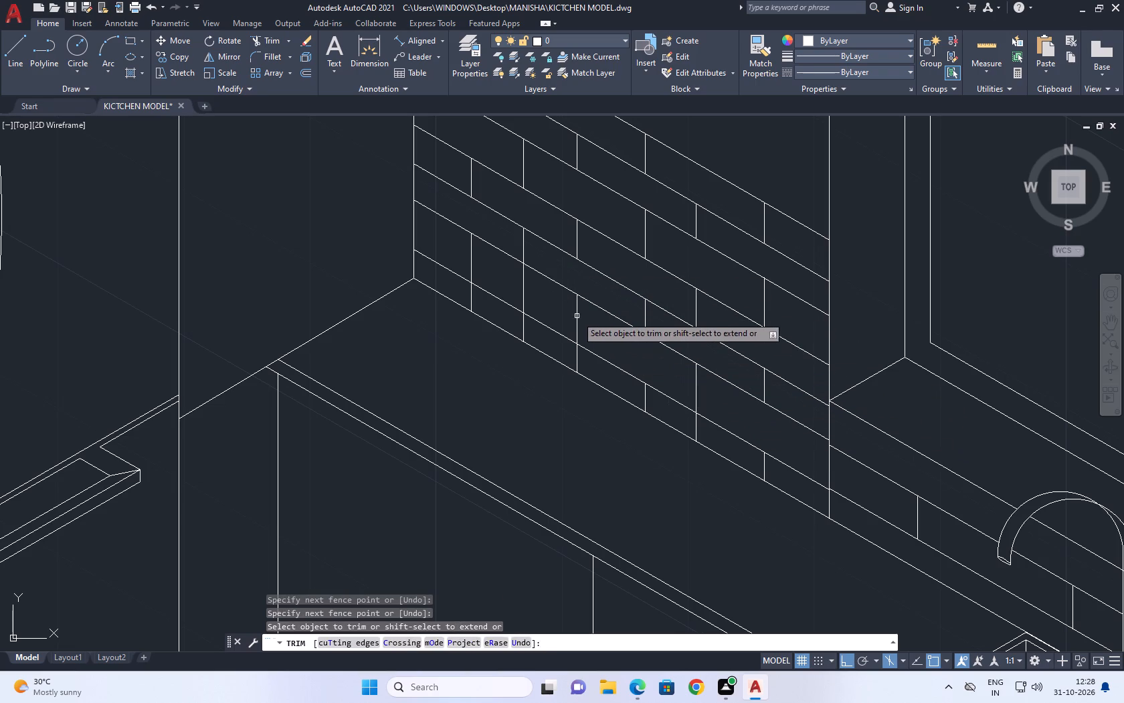
pyautogui.click(547, 301)
pyautogui.click(512, 283)
# Trim the first, third and fifth vertical grid lines out of the bottom tile row above the countertop, and end the trimming.
pyautogui.moveTo(525, 304); pyautogui.dragTo(526, 275, button='middle')
pyautogui.click(466, 264)
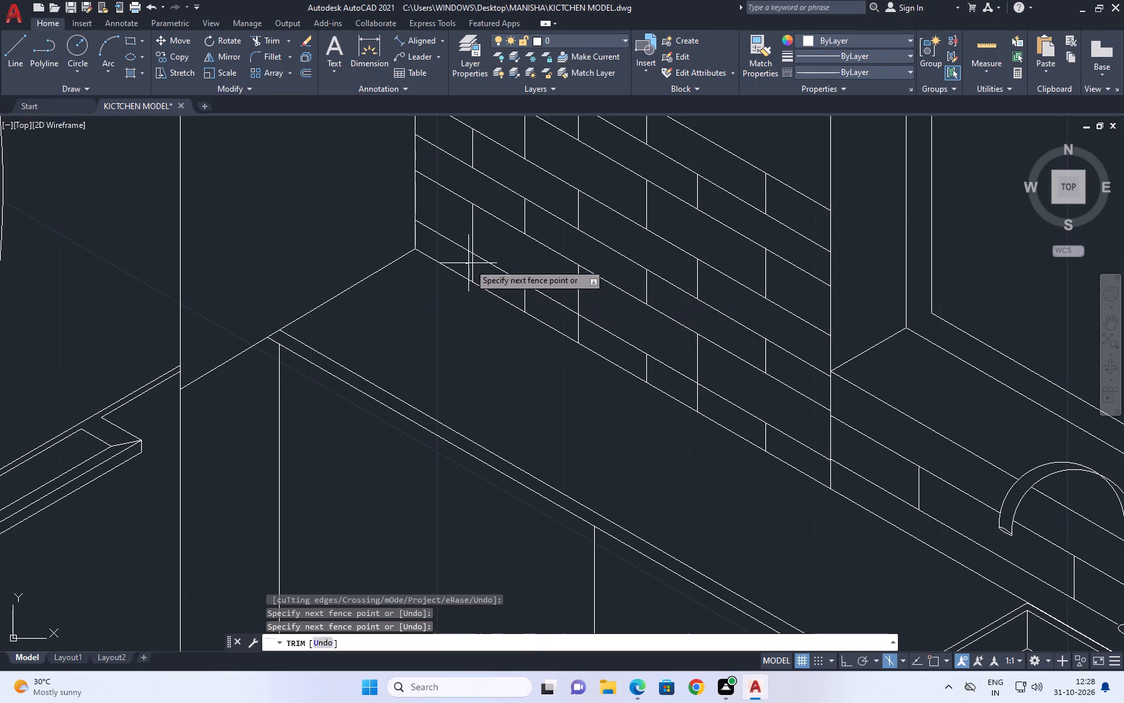
pyautogui.click(488, 271)
pyautogui.click(574, 333)
pyautogui.click(582, 336)
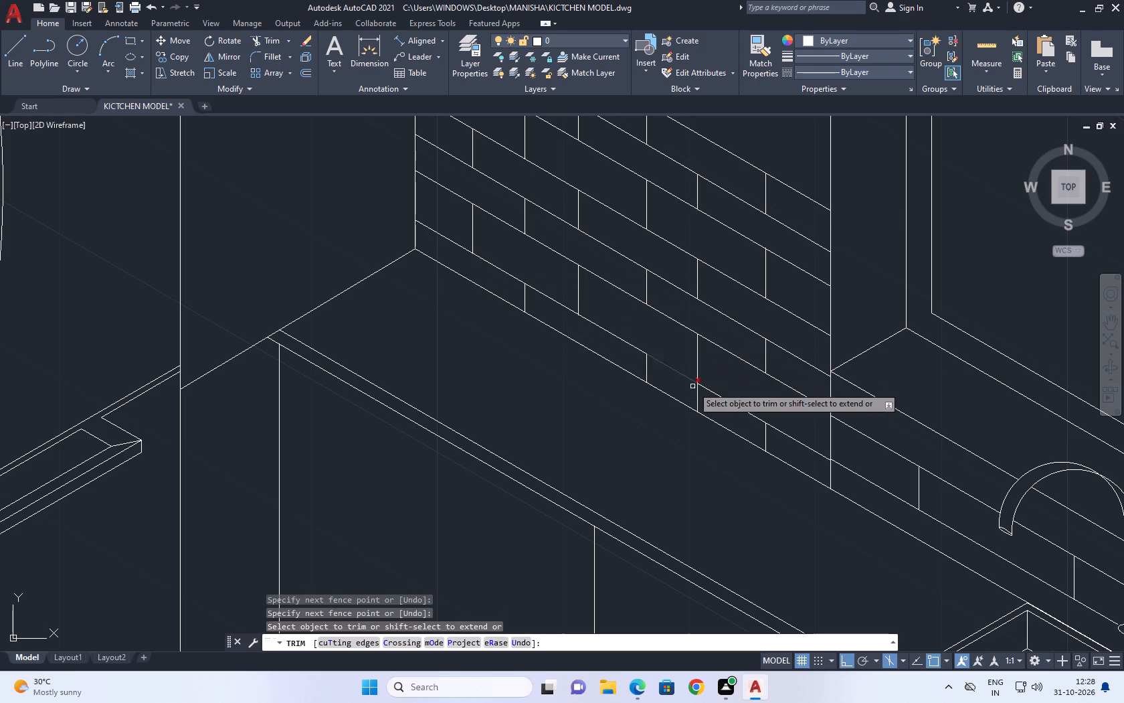
pyautogui.click(694, 397)
pyautogui.moveTo(703, 402); pyautogui.dragTo(719, 412)
pyautogui.scroll(-1, 617, 430)
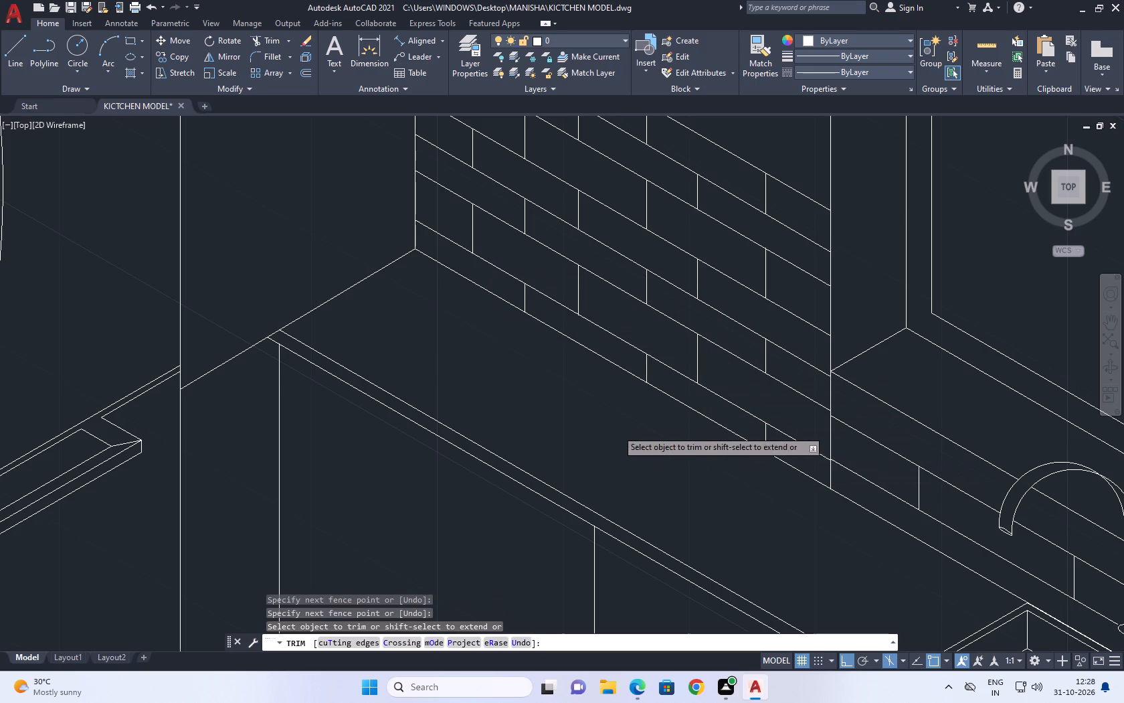
pyautogui.scroll(-2, 617, 430)
pyautogui.moveTo(624, 244); pyautogui.dragTo(604, 216, button='right')
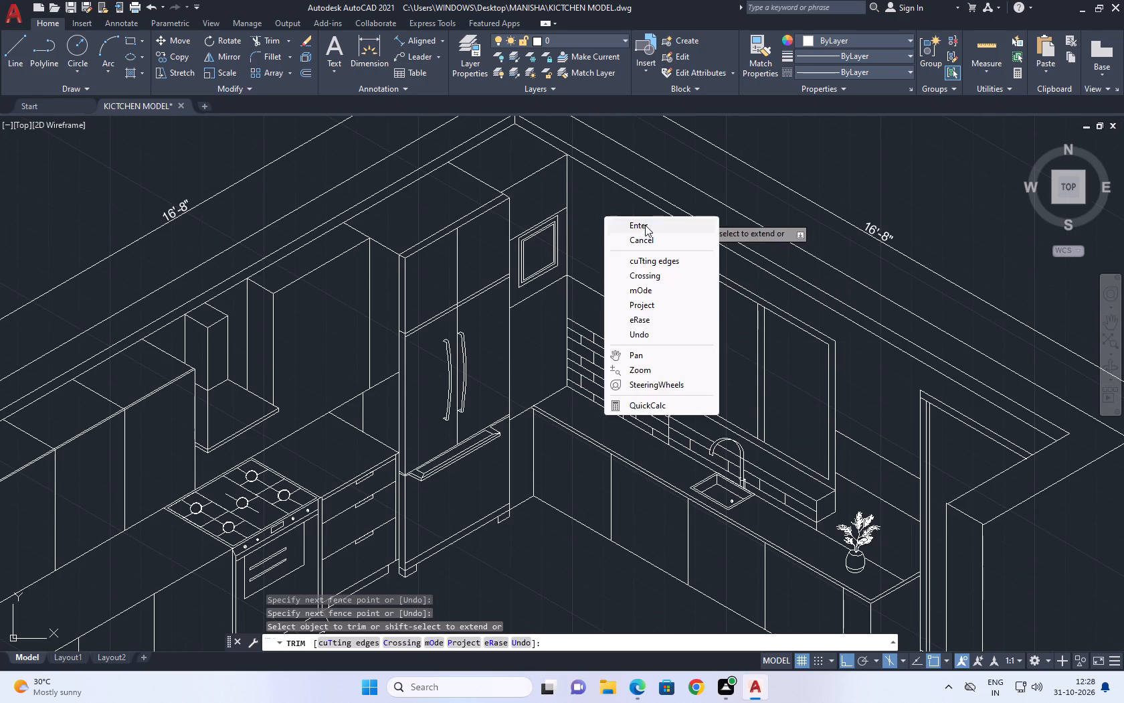
pyautogui.click(651, 238)
# Copy the lower slanted wall line between window and door four times straight down, the lowest about 7" below the original.
pyautogui.moveTo(700, 408); pyautogui.dragTo(591, 285, button='middle')
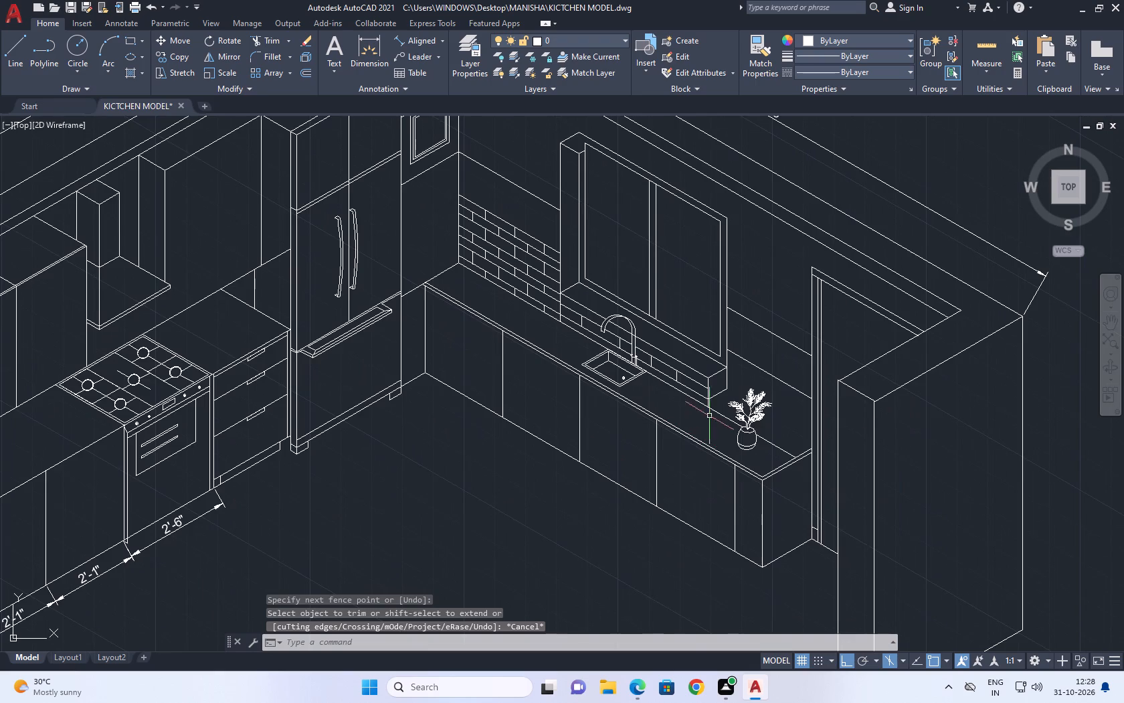
pyautogui.moveTo(832, 412); pyautogui.dragTo(640, 355, button='middle')
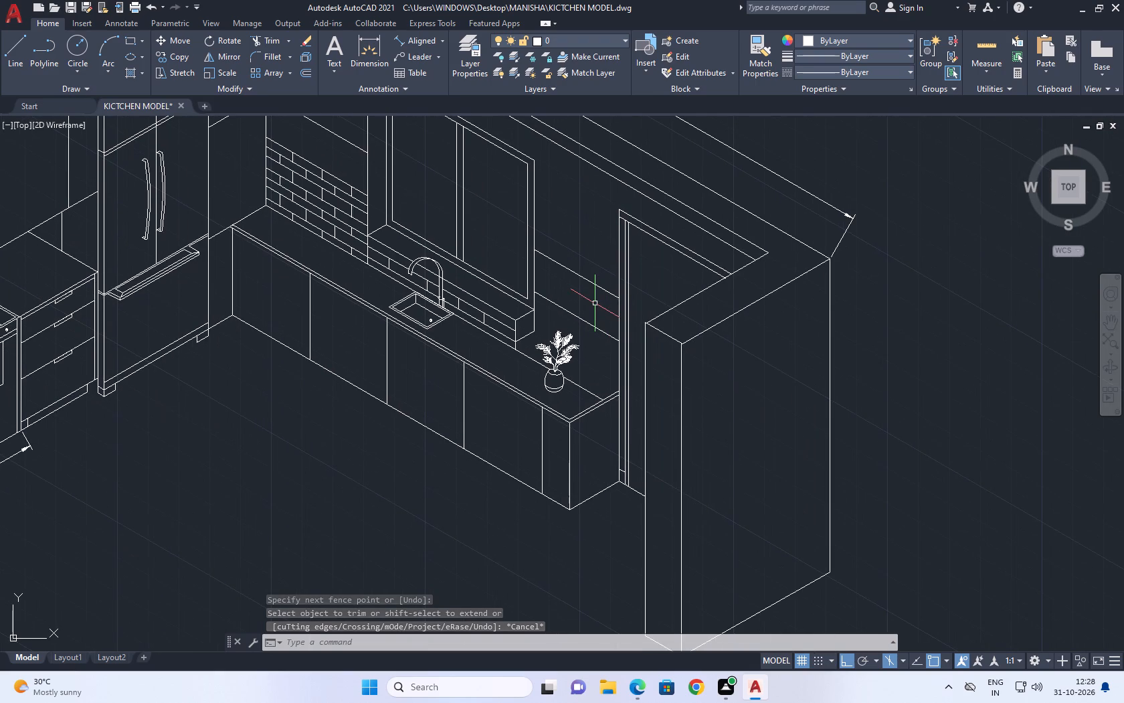
pyautogui.moveTo(504, 313); pyautogui.dragTo(611, 335, button='middle')
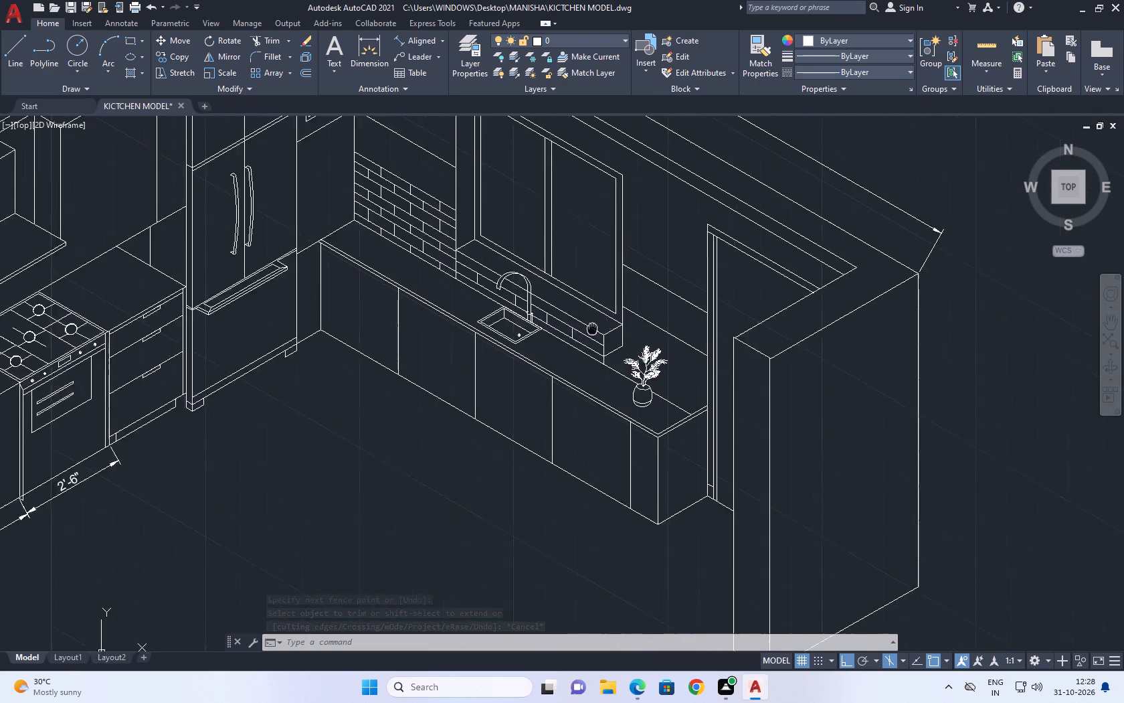
pyautogui.moveTo(611, 335); pyautogui.dragTo(716, 392, button='middle')
pyautogui.scroll(-1, 716, 392)
pyautogui.moveTo(740, 380); pyautogui.dragTo(616, 300, button='middle')
pyautogui.scroll(-1, 618, 300)
pyautogui.scroll(4, 604, 343)
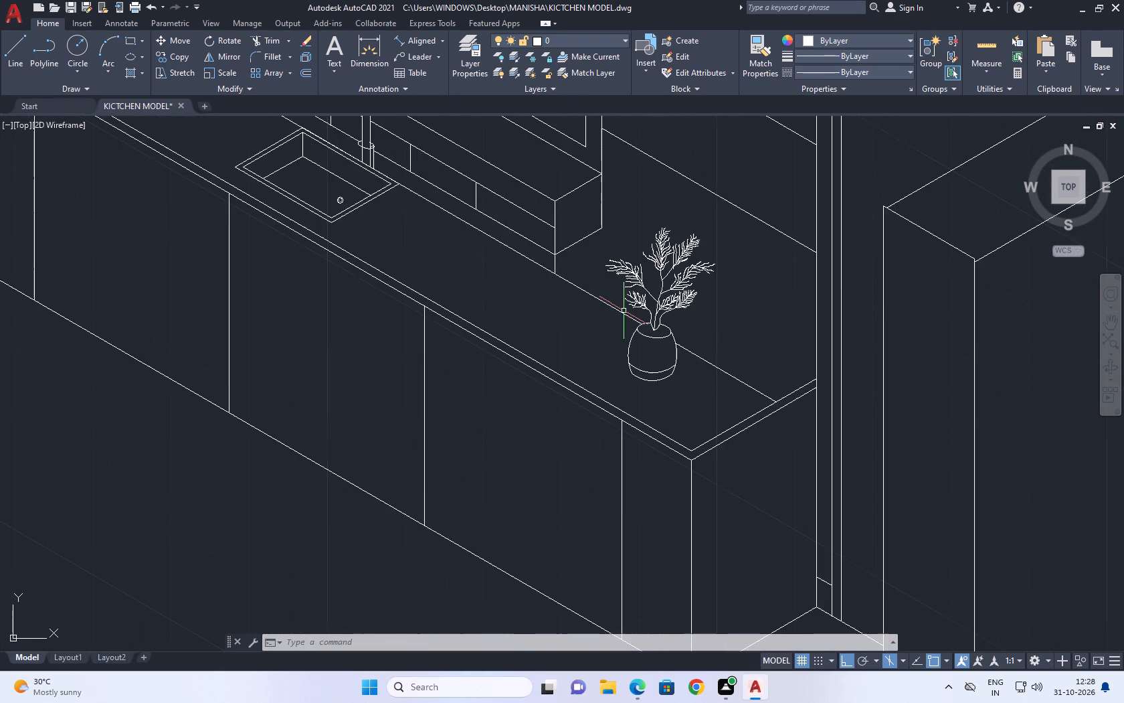
pyautogui.moveTo(694, 266); pyautogui.dragTo(628, 307, button='middle')
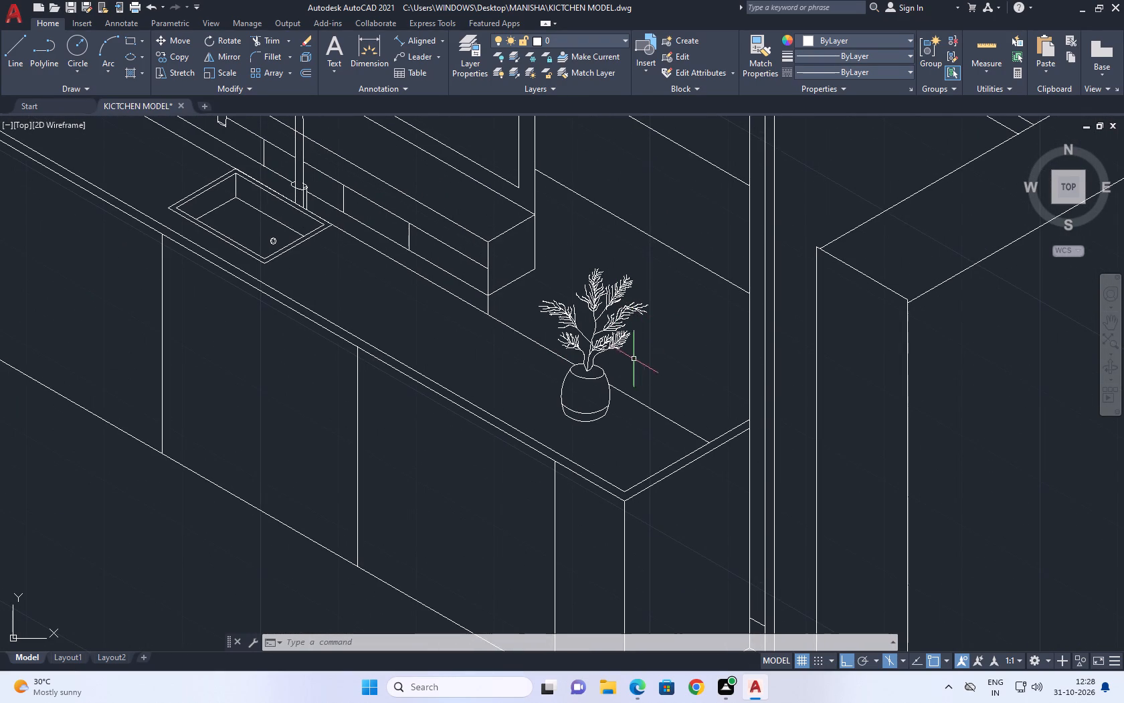
pyautogui.click(677, 245)
pyautogui.click(647, 264)
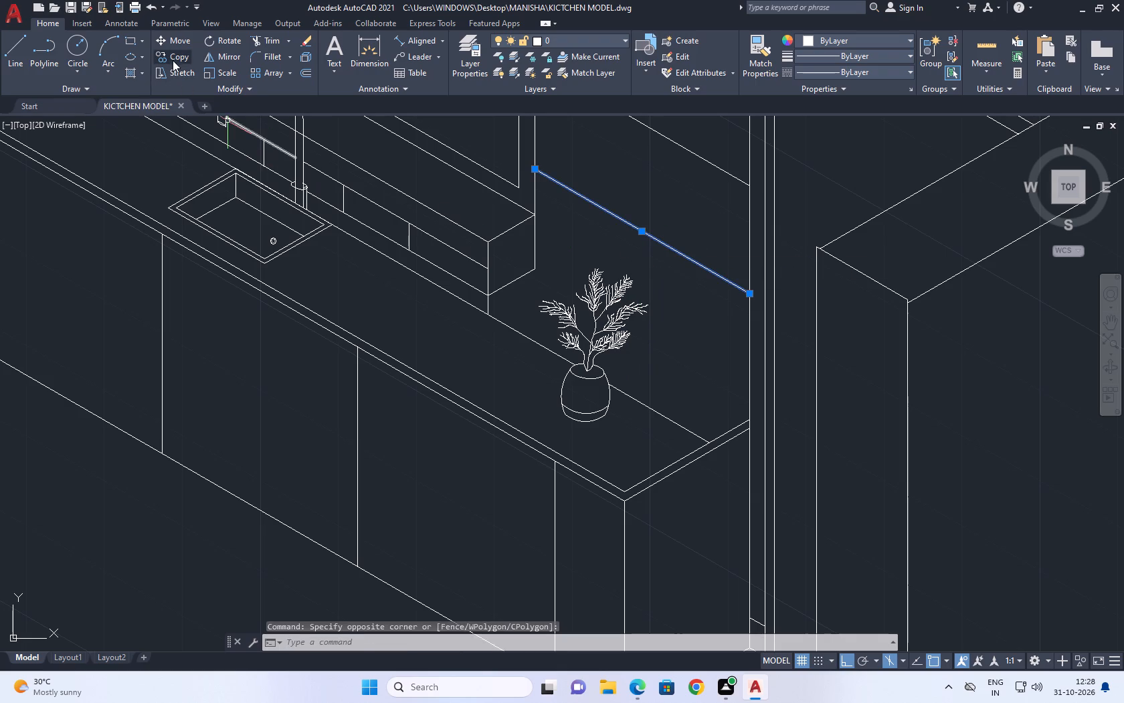
pyautogui.click(173, 60)
pyautogui.click(631, 223)
pyautogui.click(619, 251)
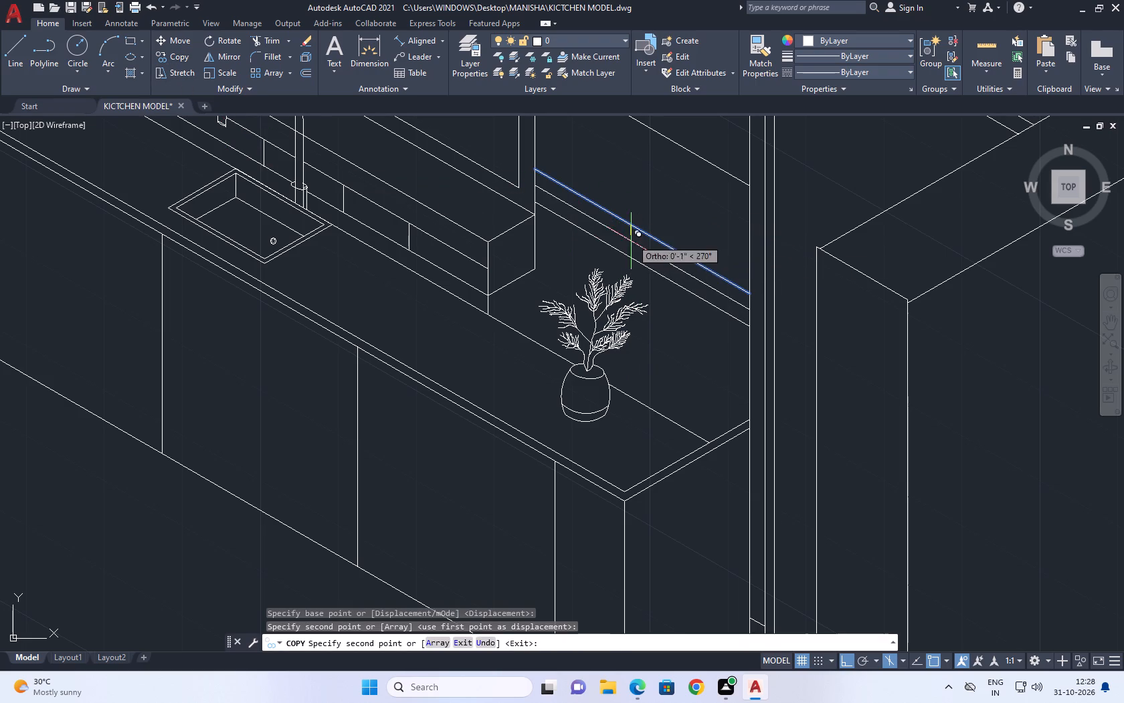
pyautogui.scroll(2, 632, 263)
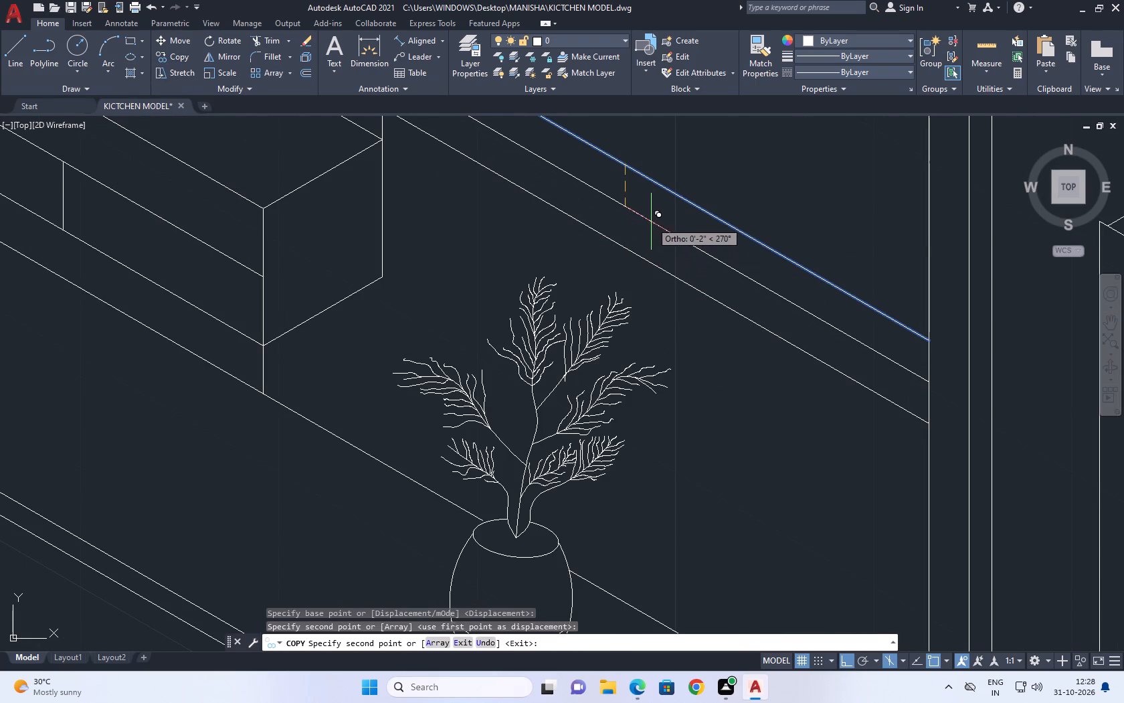
pyautogui.click(651, 222)
pyautogui.click(664, 302)
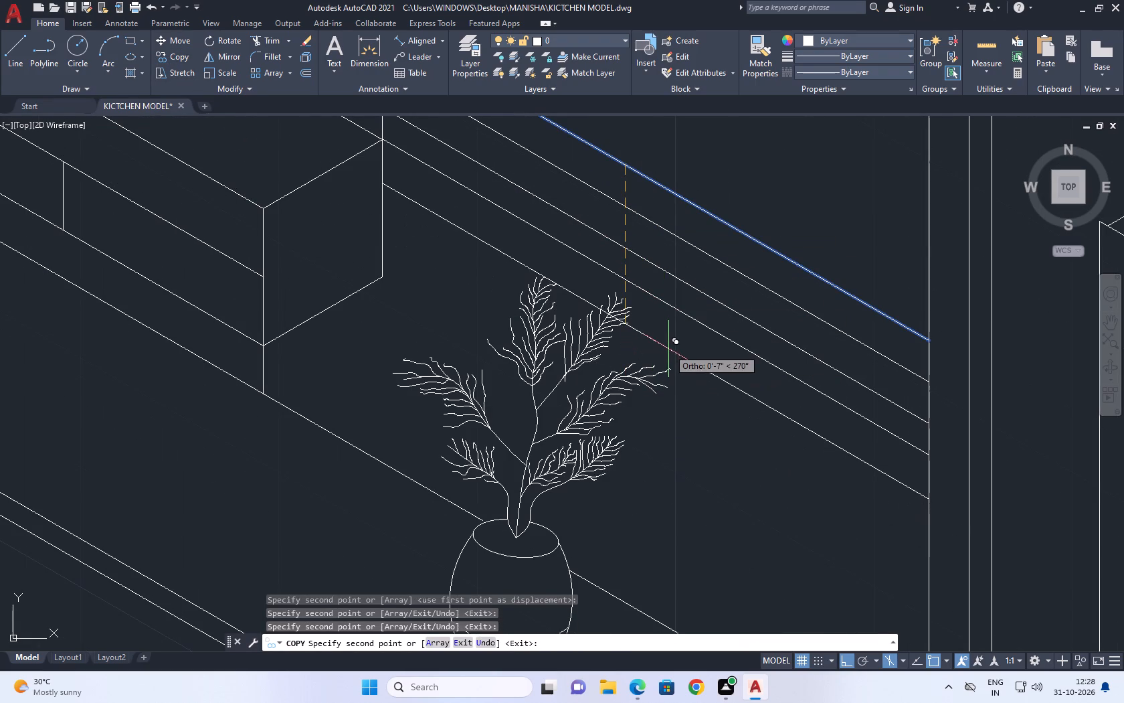
pyautogui.click(669, 349)
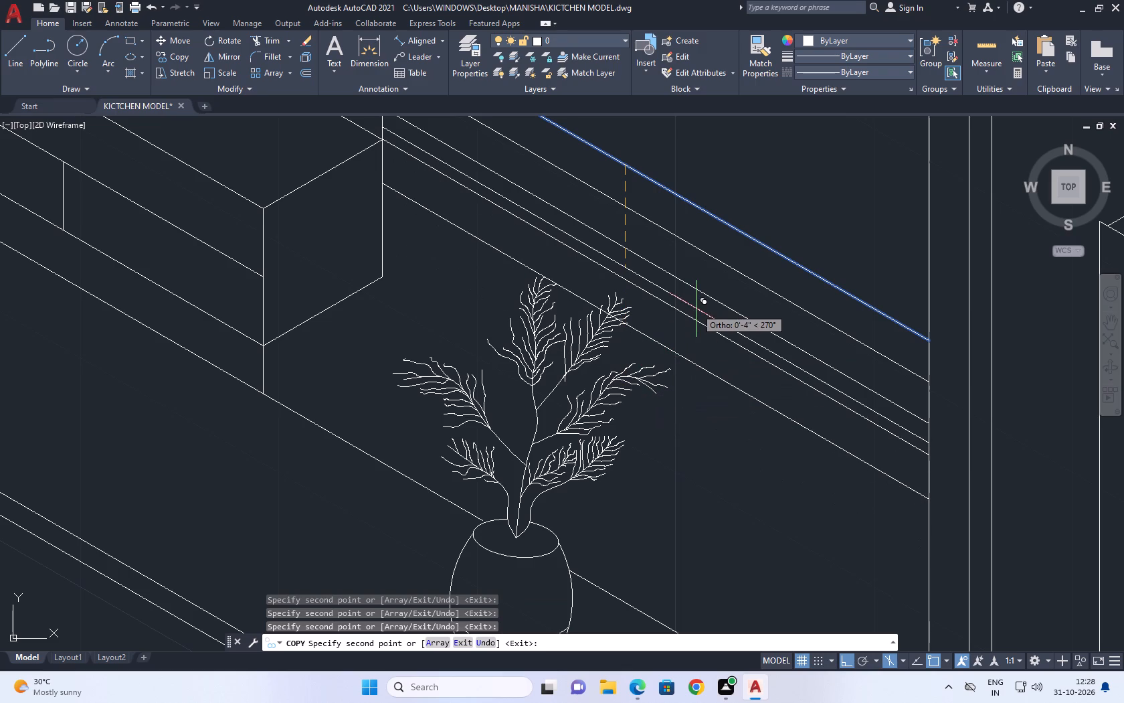
pyautogui.press('Escape')
# Start Write Block with the whole potted plant on the countertop selected, and set the source to Block.
pyautogui.scroll(-1, 653, 252)
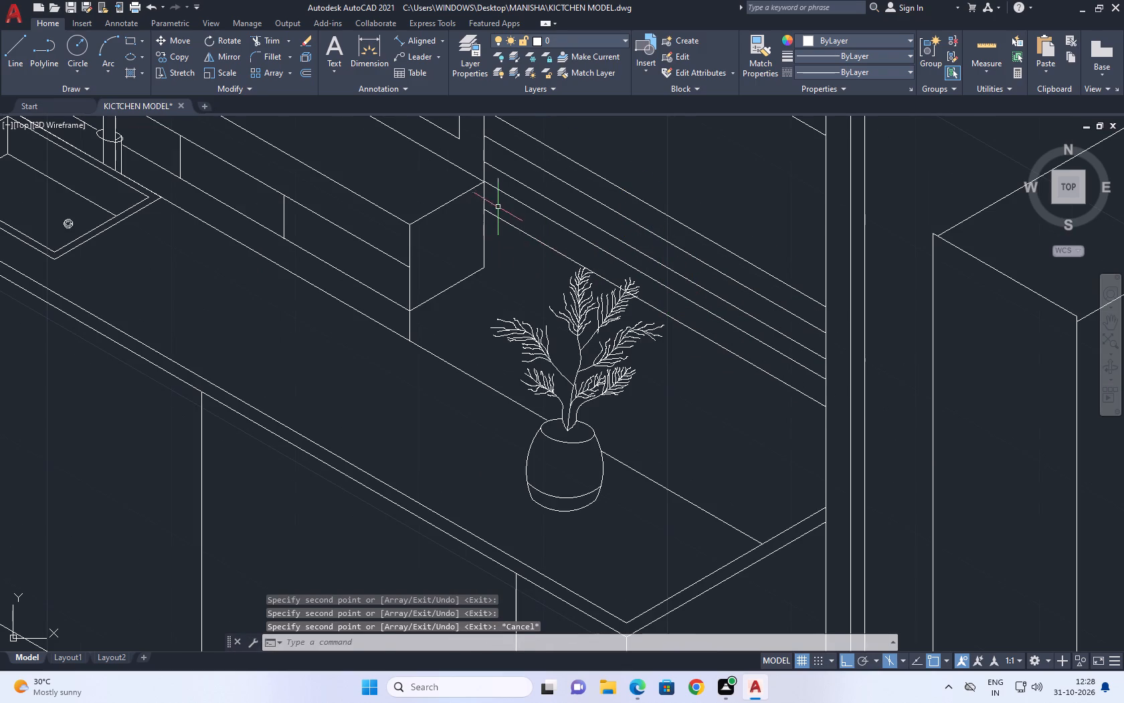
pyautogui.click(499, 202)
pyautogui.click(665, 534)
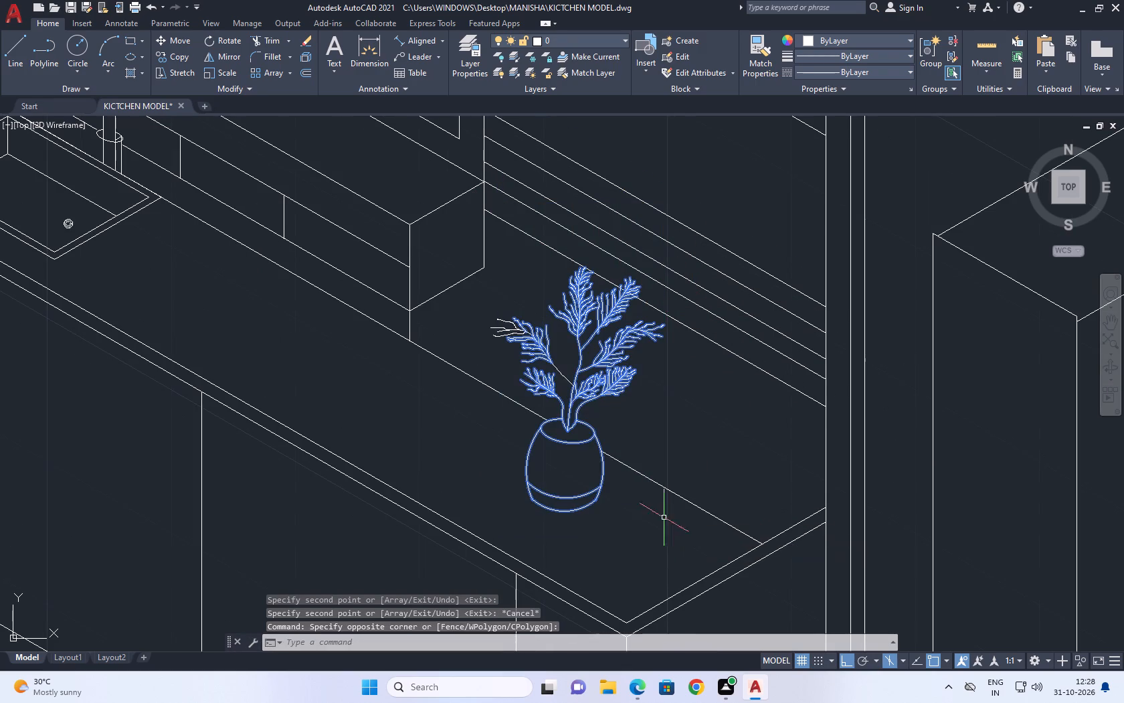
pyautogui.scroll(2, 531, 337)
pyautogui.click(589, 426)
pyautogui.click(421, 251)
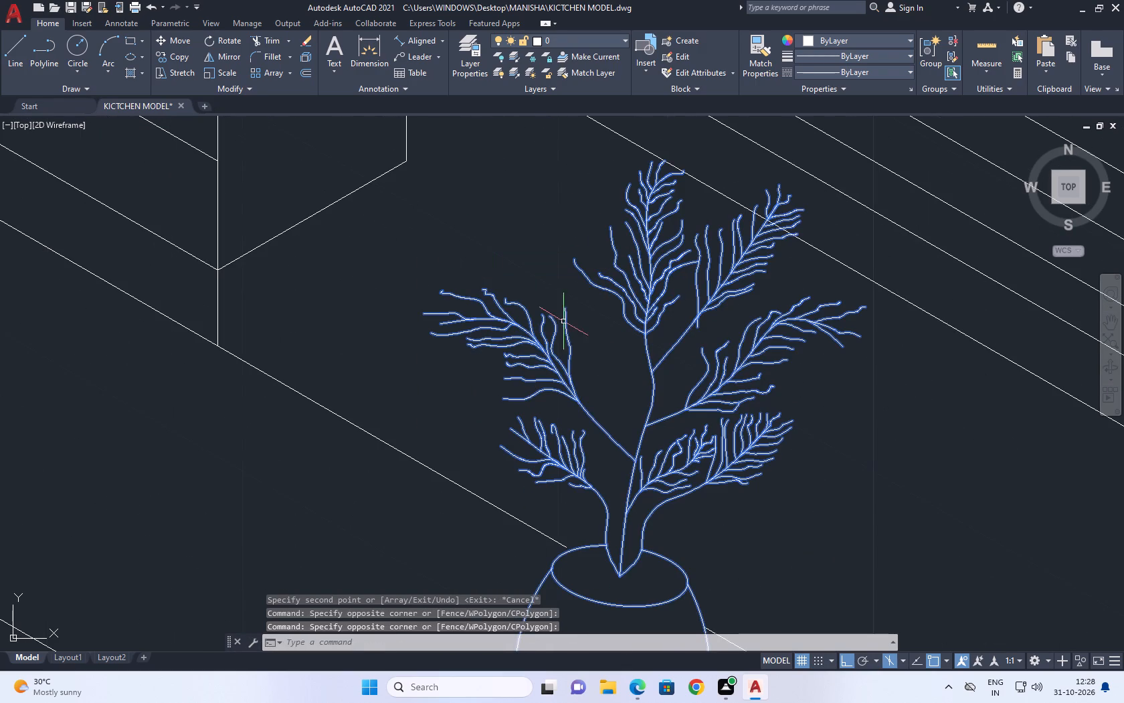
pyautogui.moveTo(864, 503); pyautogui.dragTo(848, 477)
pyautogui.moveTo(744, 356); pyautogui.dragTo(737, 345)
pyautogui.scroll(-2, 715, 226)
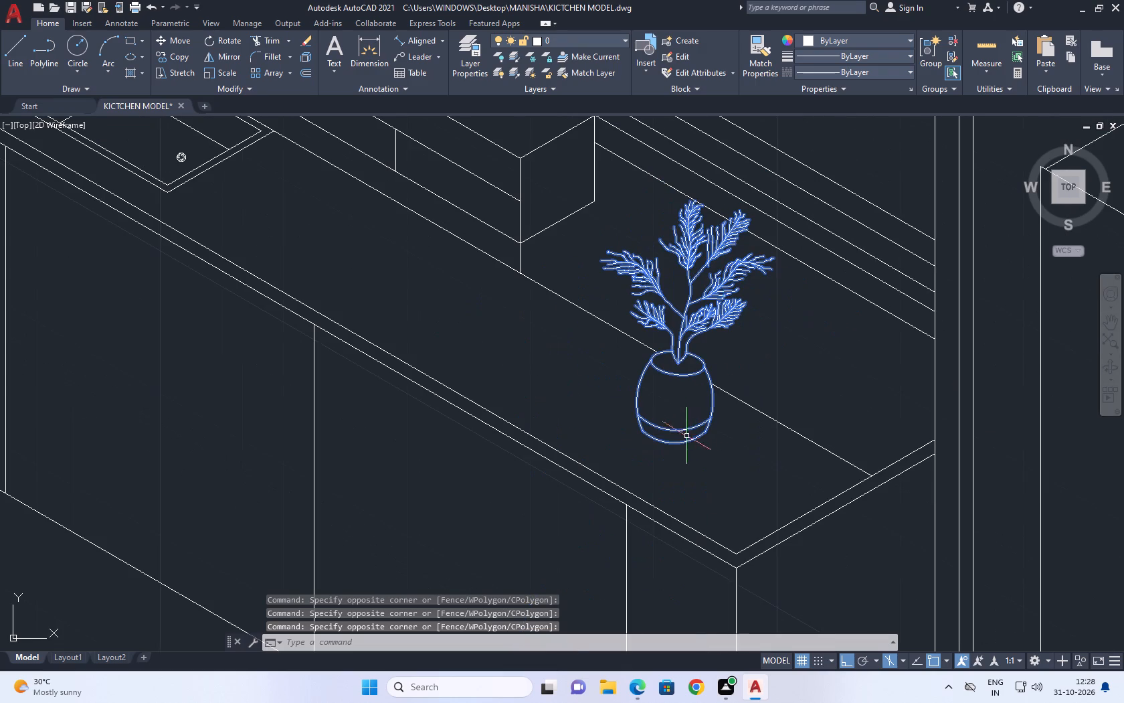
pyautogui.write('WB')
pyautogui.press('space')
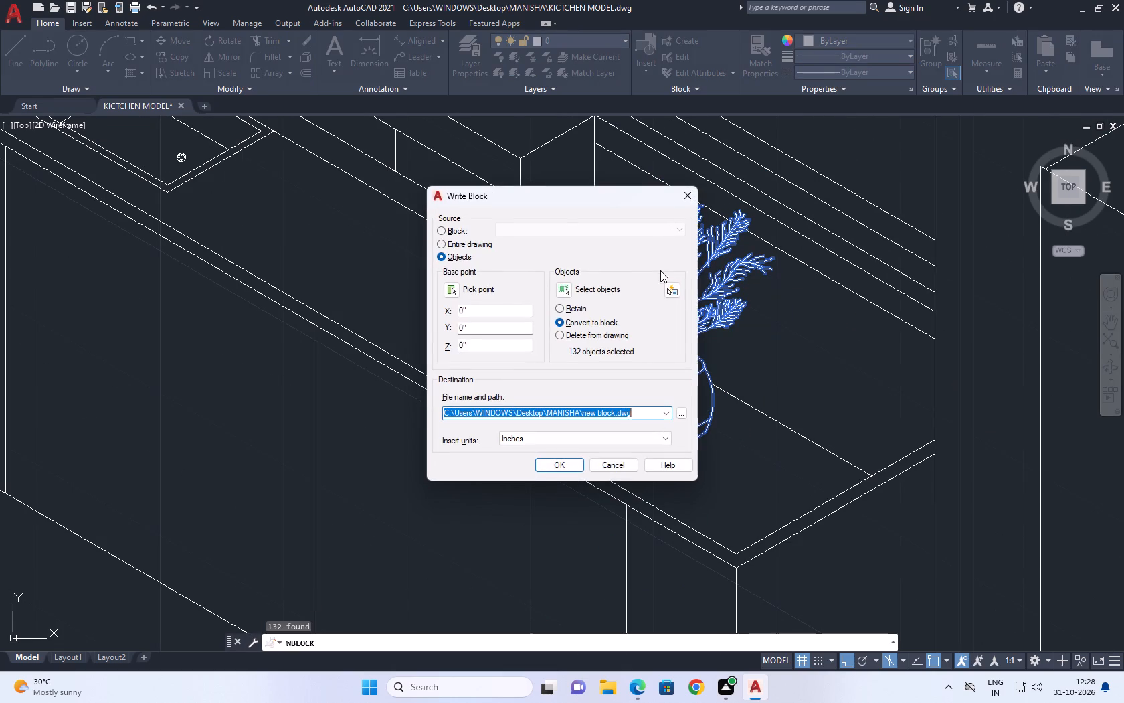
pyautogui.click(551, 232)
pyautogui.click(442, 230)
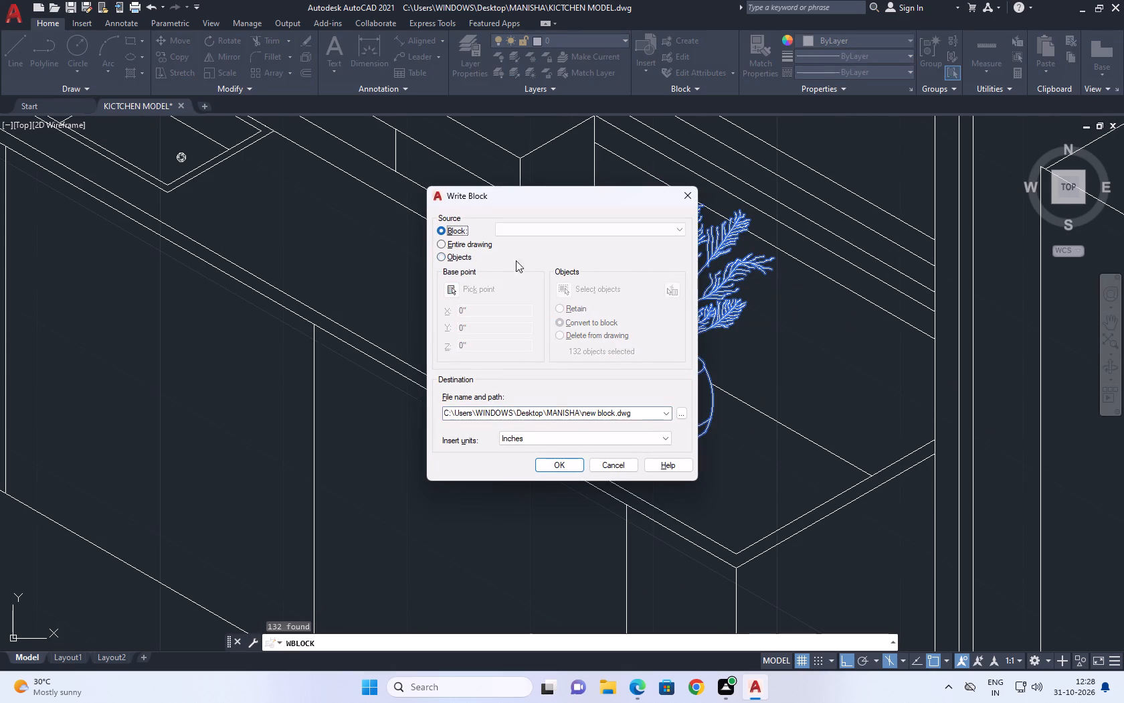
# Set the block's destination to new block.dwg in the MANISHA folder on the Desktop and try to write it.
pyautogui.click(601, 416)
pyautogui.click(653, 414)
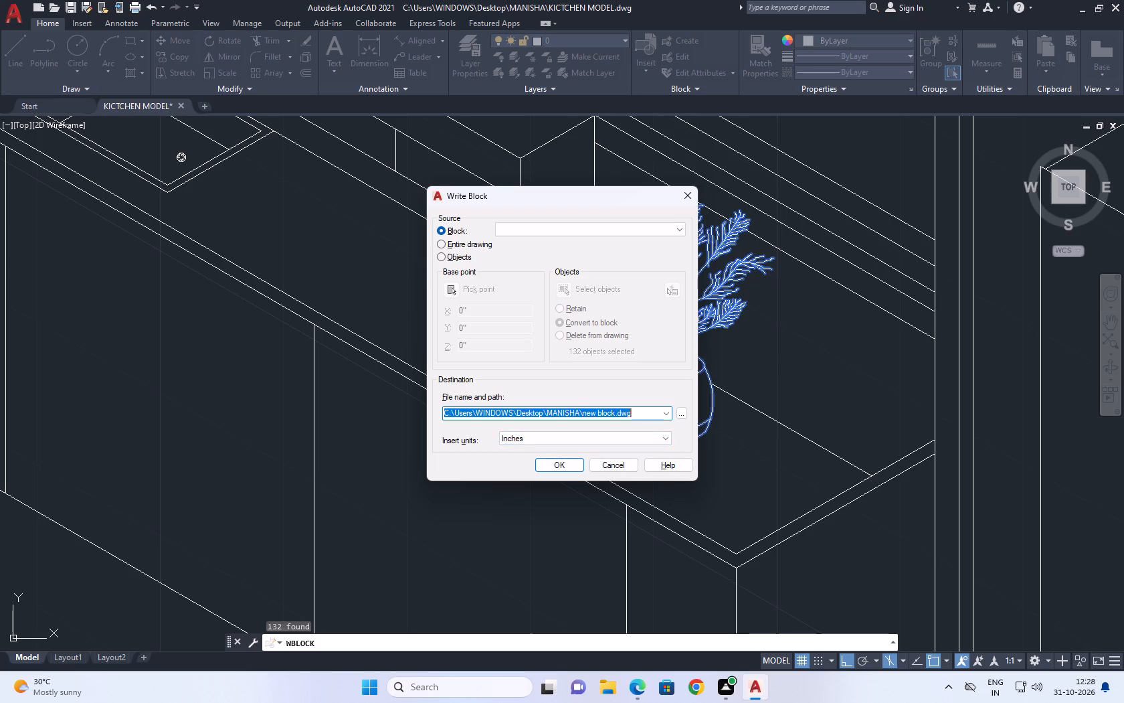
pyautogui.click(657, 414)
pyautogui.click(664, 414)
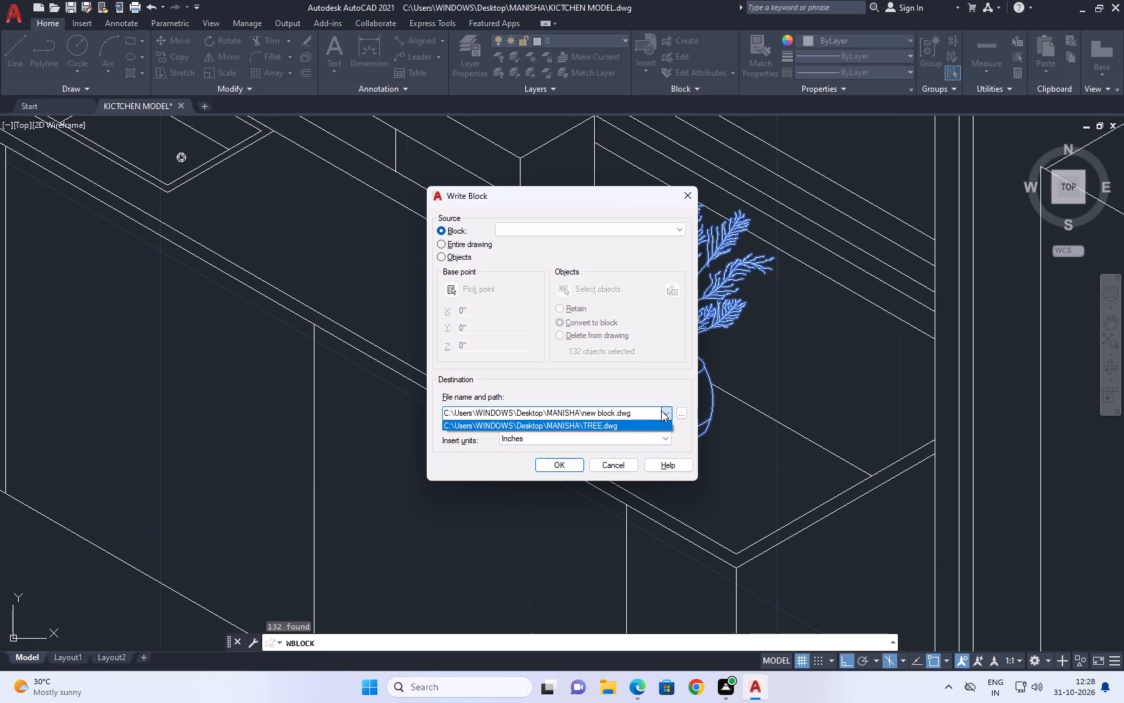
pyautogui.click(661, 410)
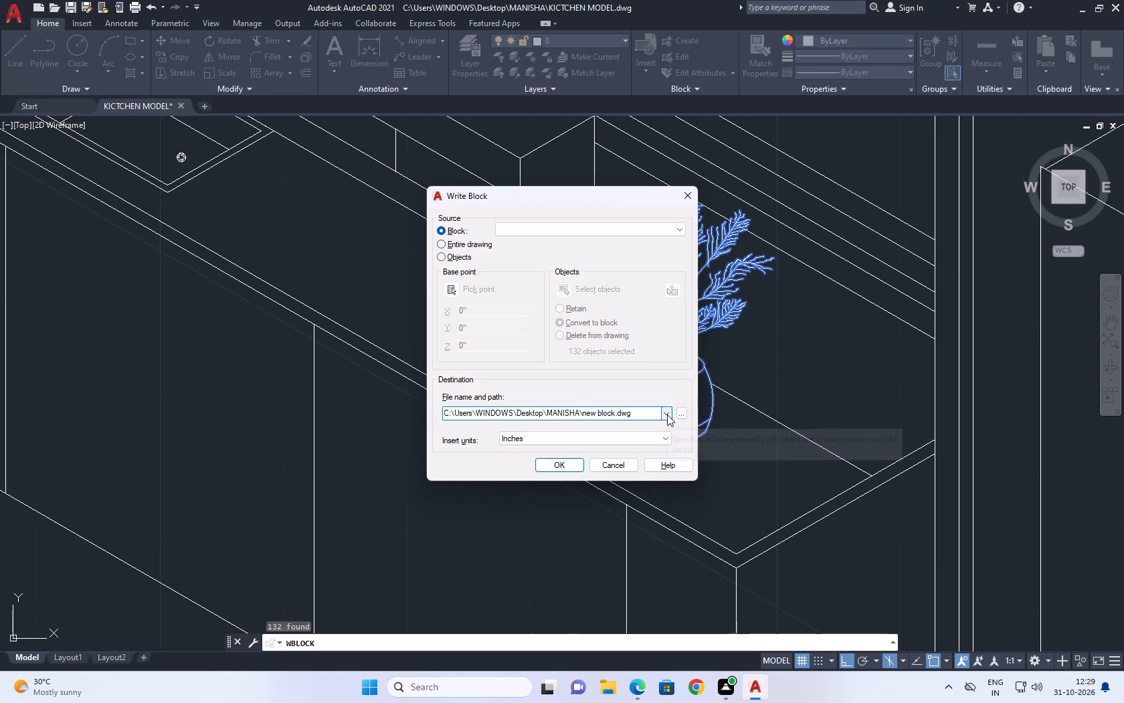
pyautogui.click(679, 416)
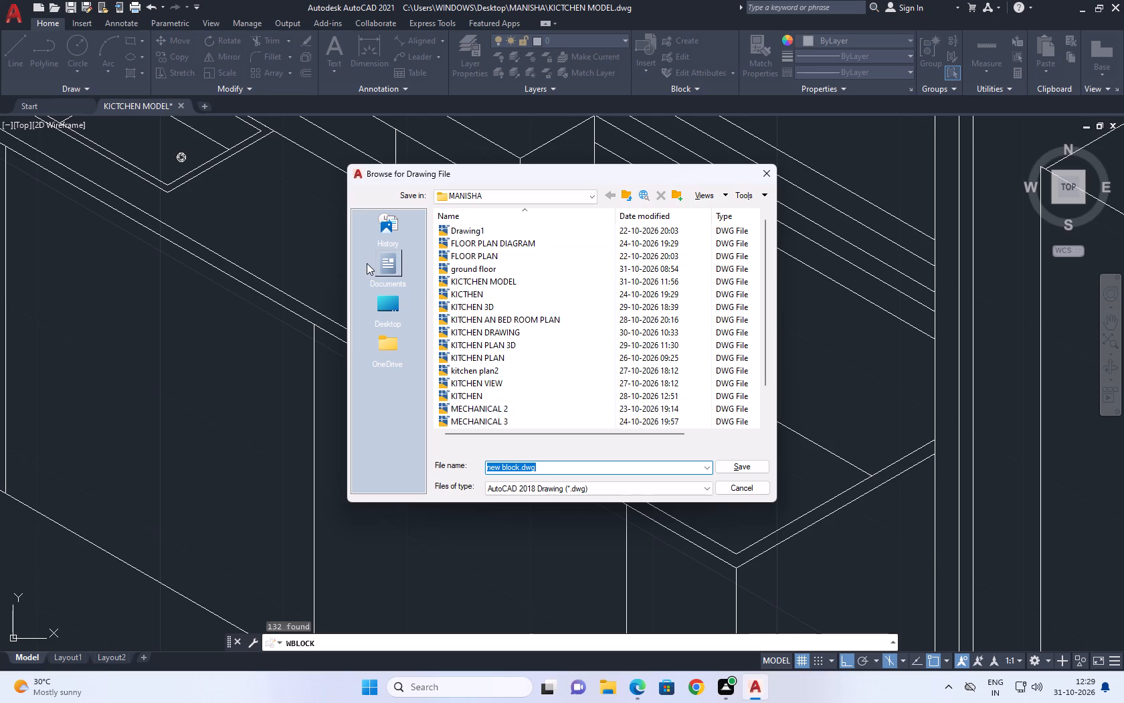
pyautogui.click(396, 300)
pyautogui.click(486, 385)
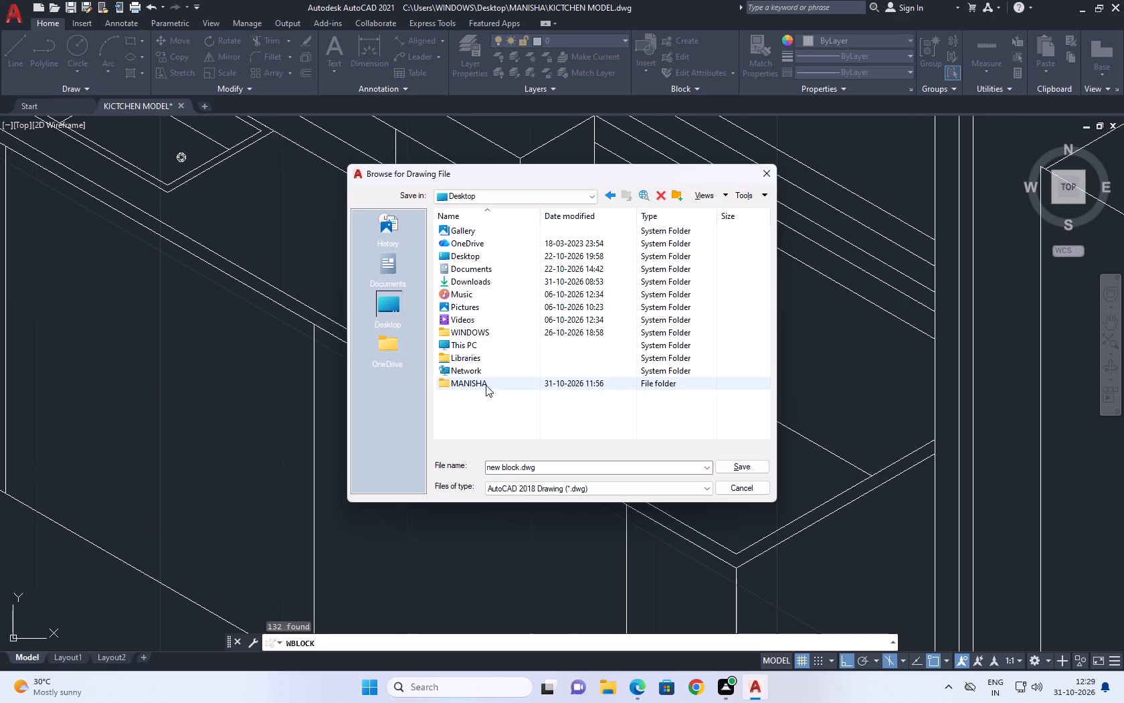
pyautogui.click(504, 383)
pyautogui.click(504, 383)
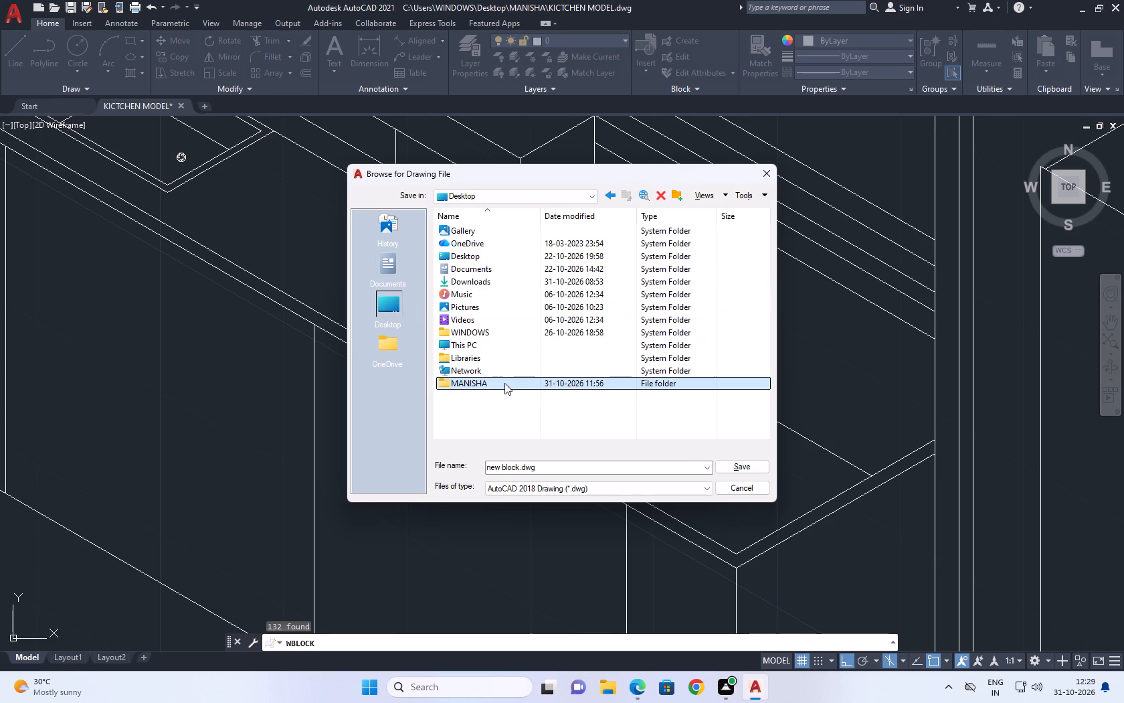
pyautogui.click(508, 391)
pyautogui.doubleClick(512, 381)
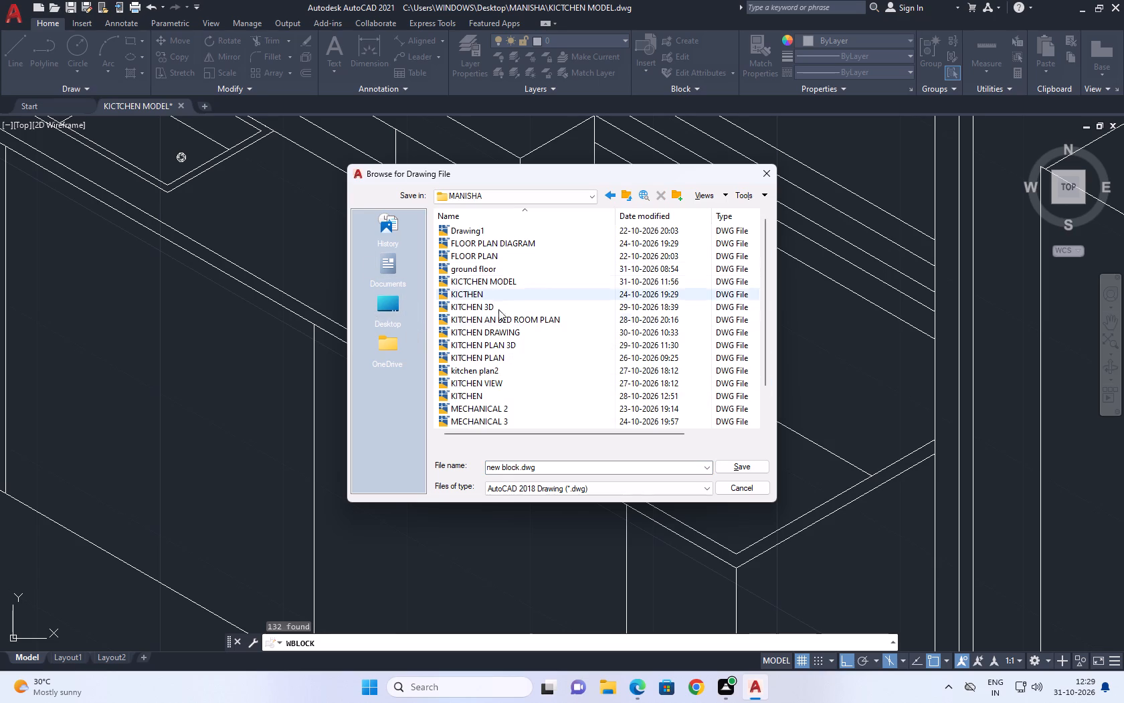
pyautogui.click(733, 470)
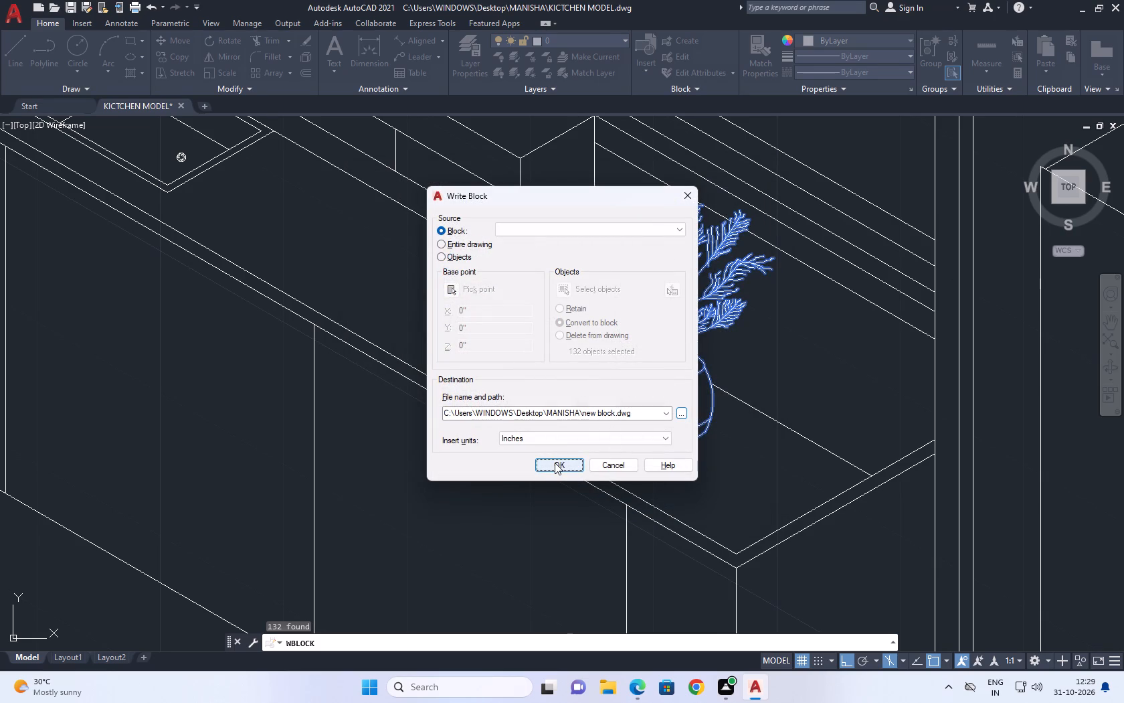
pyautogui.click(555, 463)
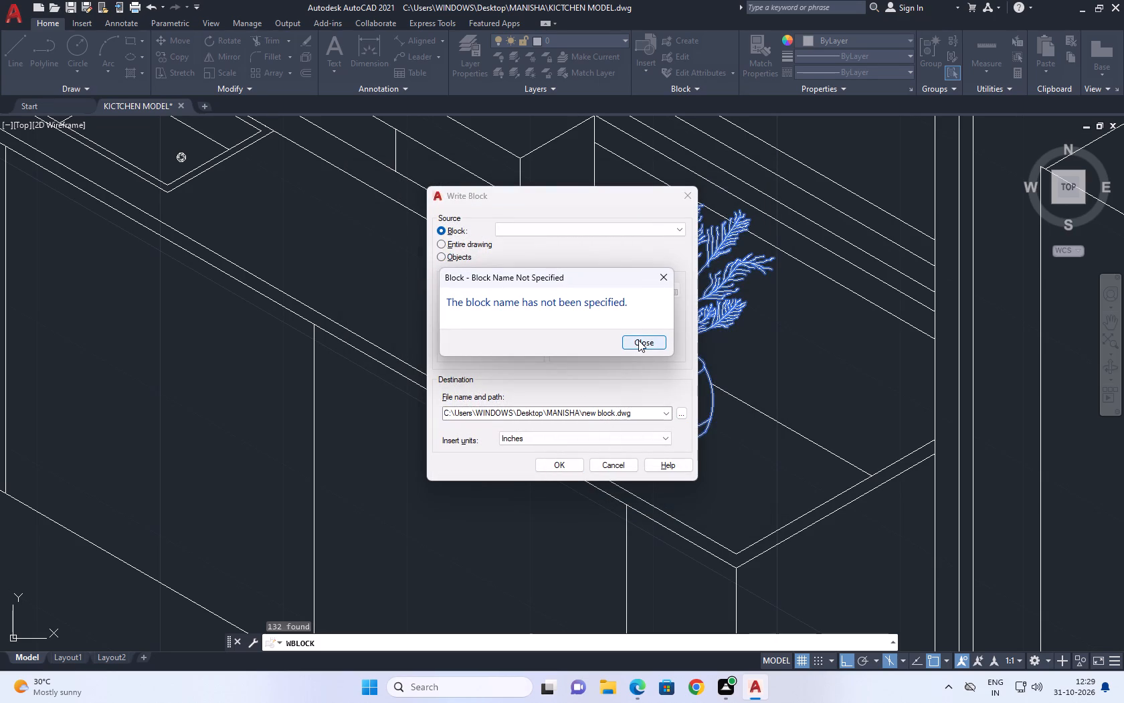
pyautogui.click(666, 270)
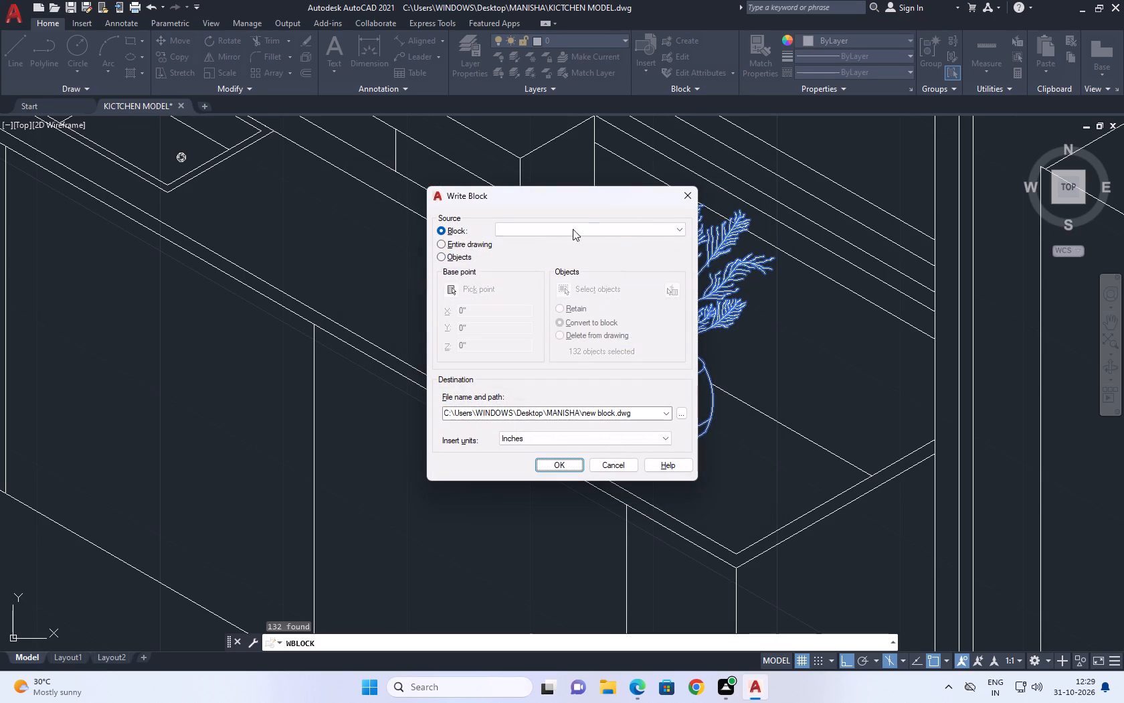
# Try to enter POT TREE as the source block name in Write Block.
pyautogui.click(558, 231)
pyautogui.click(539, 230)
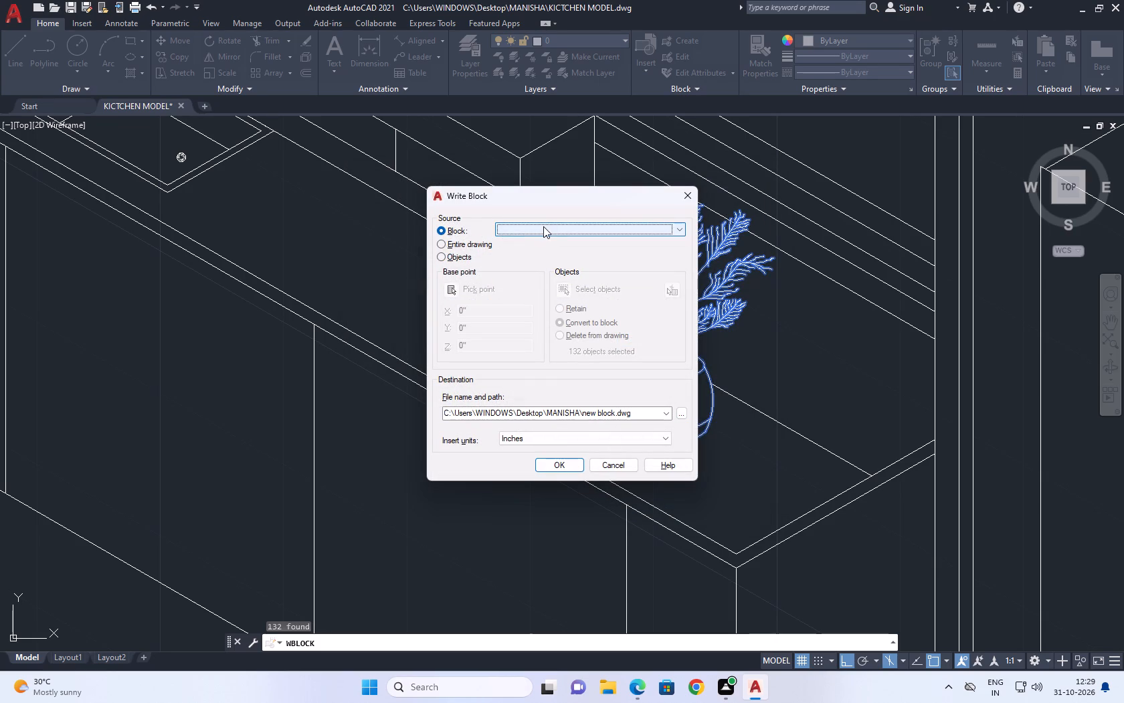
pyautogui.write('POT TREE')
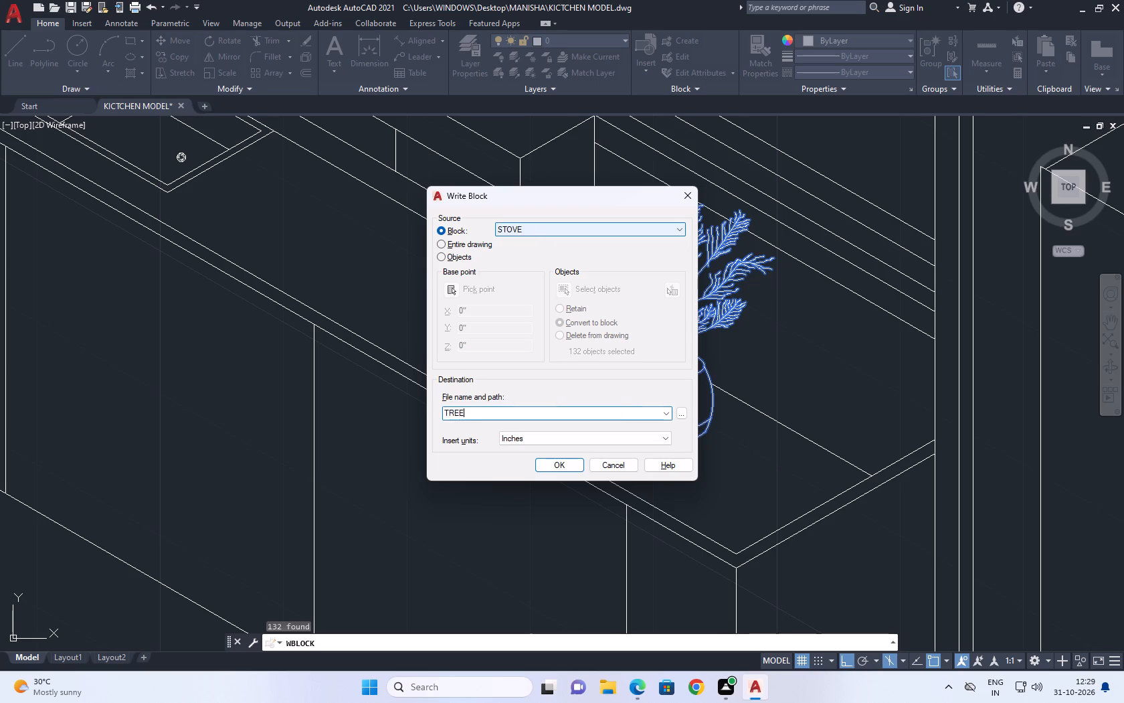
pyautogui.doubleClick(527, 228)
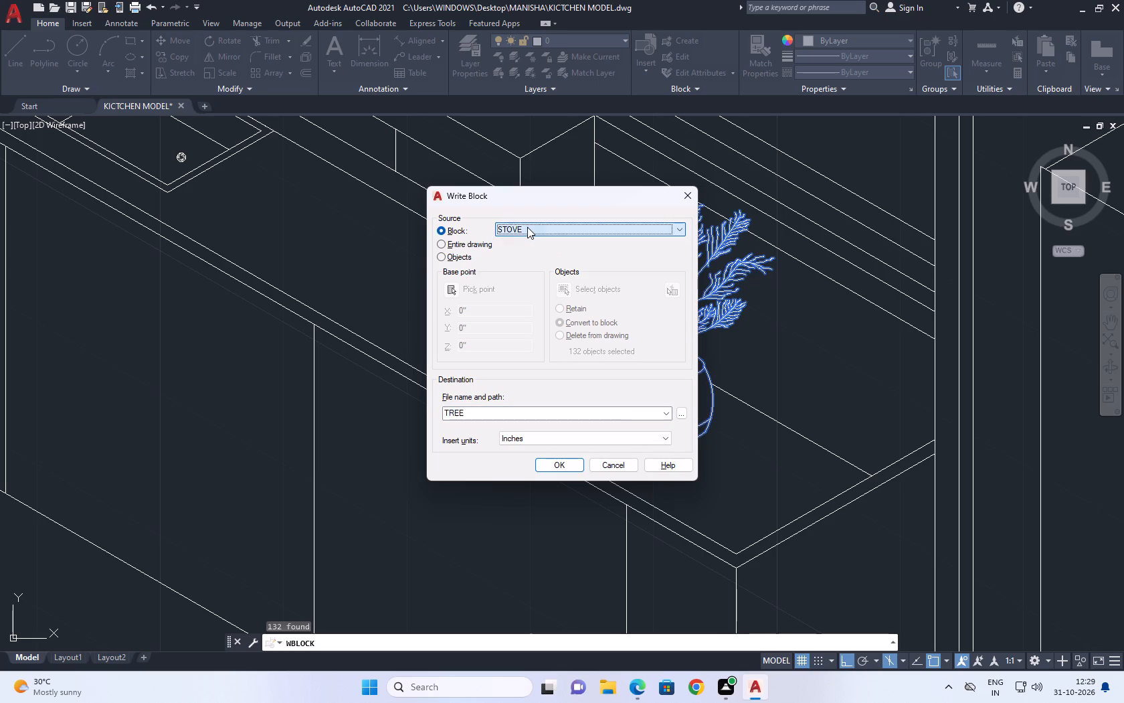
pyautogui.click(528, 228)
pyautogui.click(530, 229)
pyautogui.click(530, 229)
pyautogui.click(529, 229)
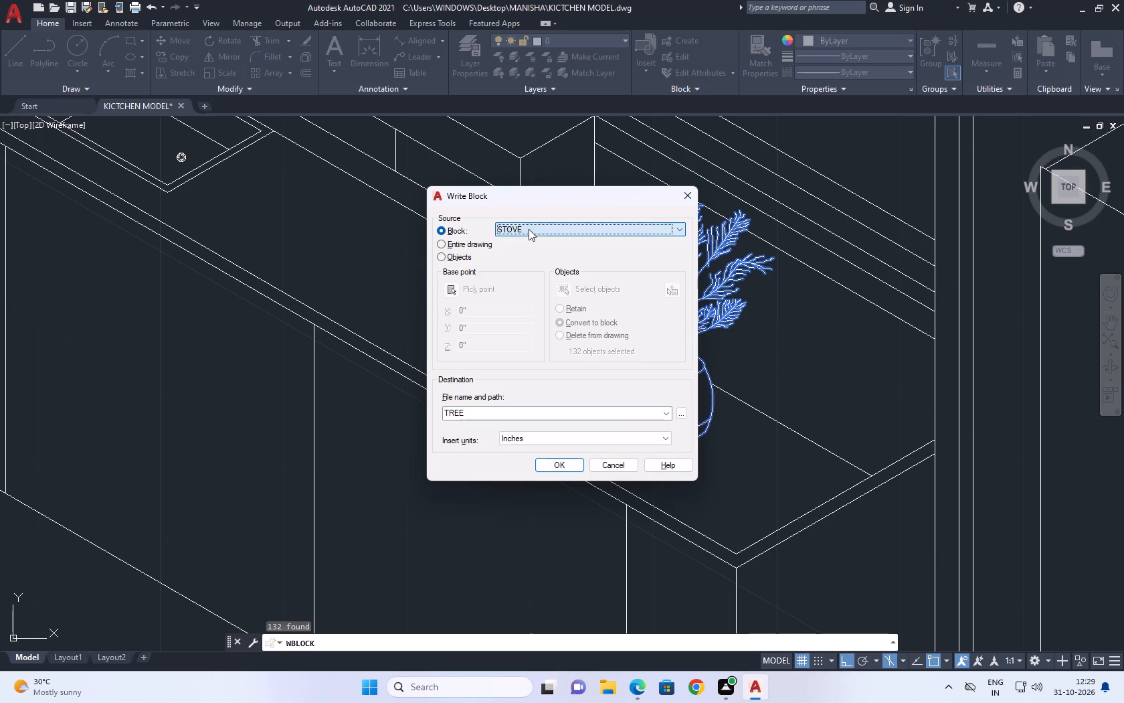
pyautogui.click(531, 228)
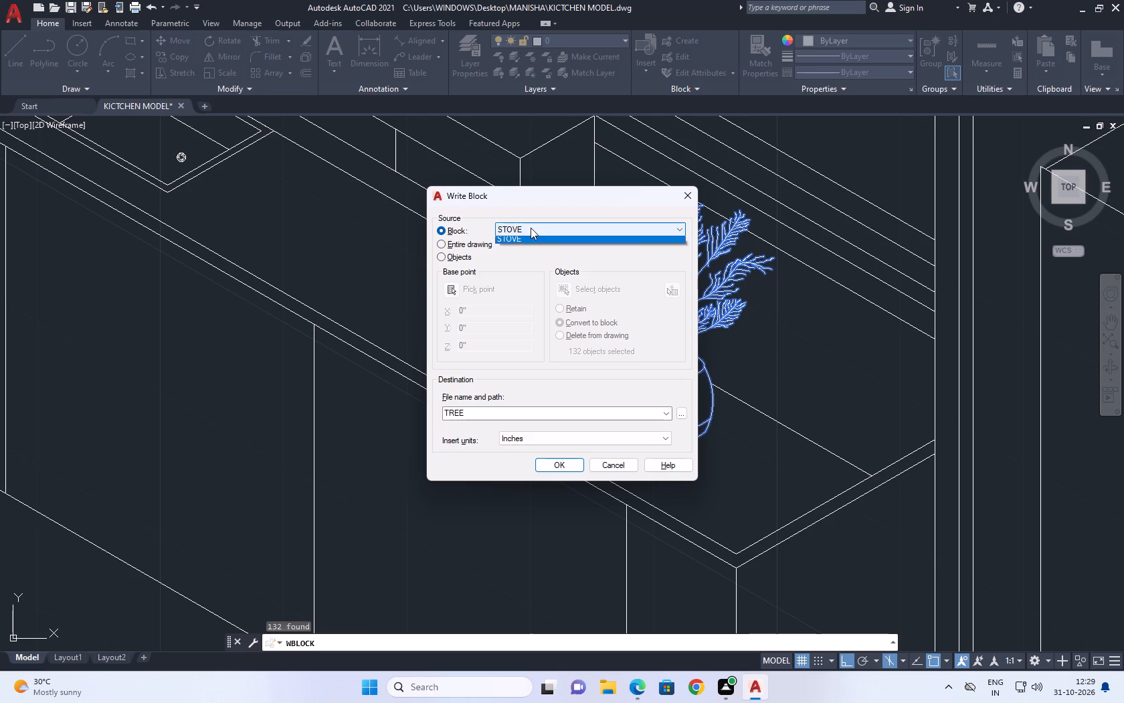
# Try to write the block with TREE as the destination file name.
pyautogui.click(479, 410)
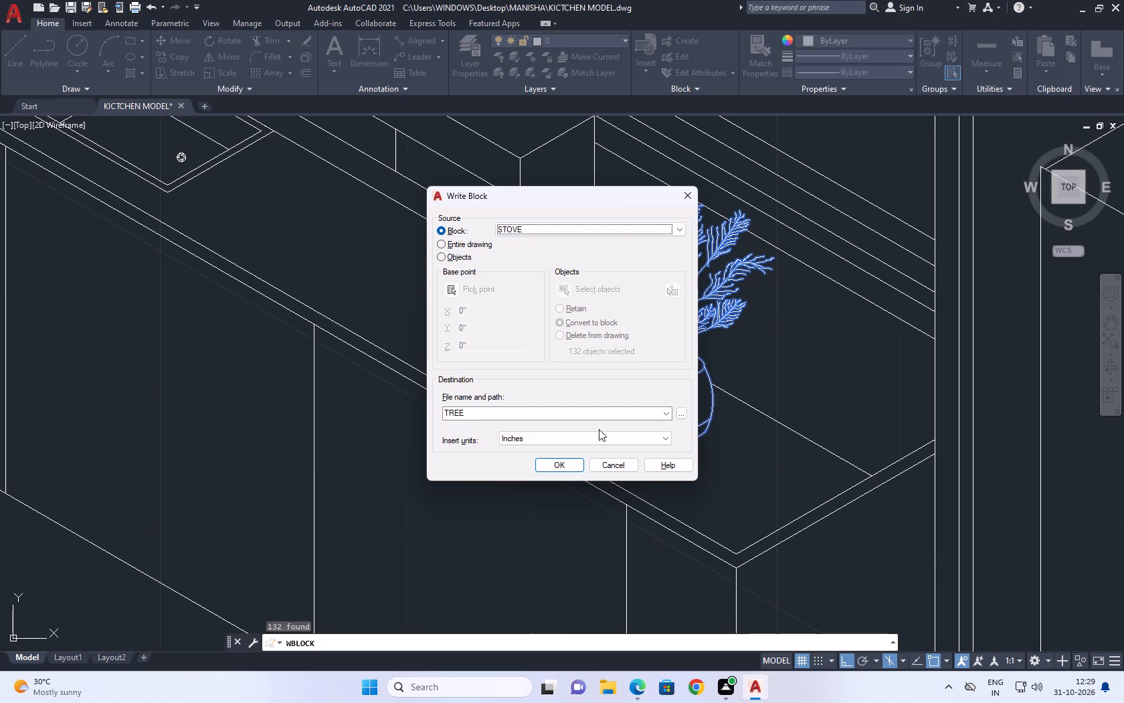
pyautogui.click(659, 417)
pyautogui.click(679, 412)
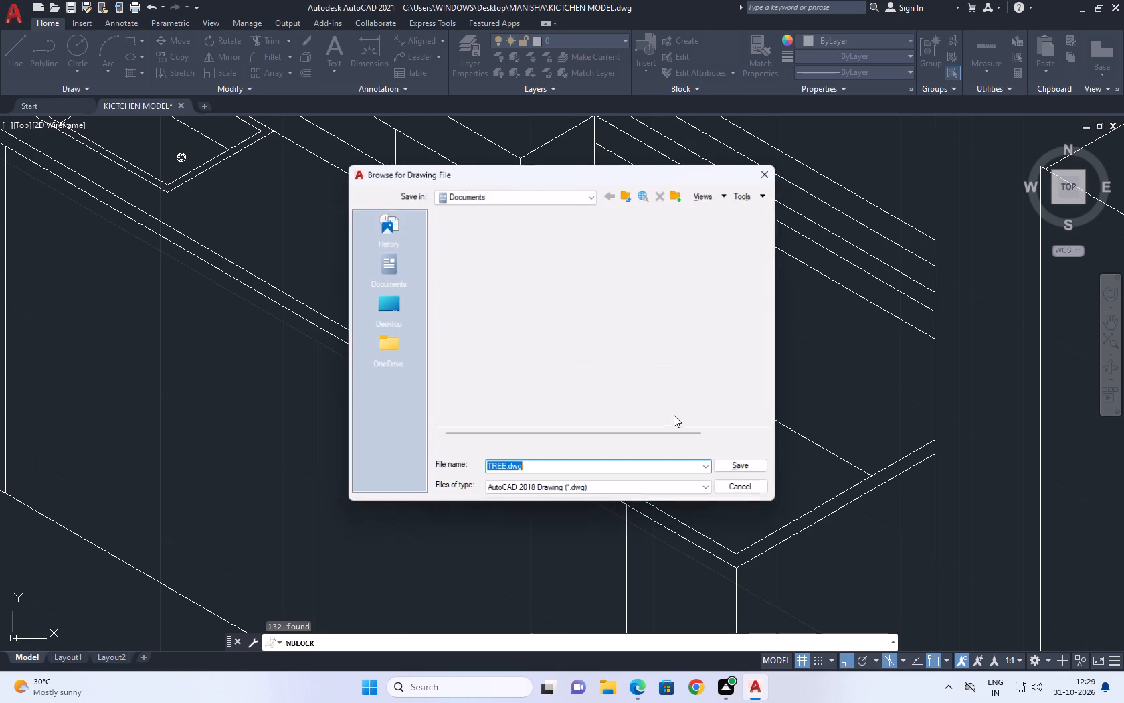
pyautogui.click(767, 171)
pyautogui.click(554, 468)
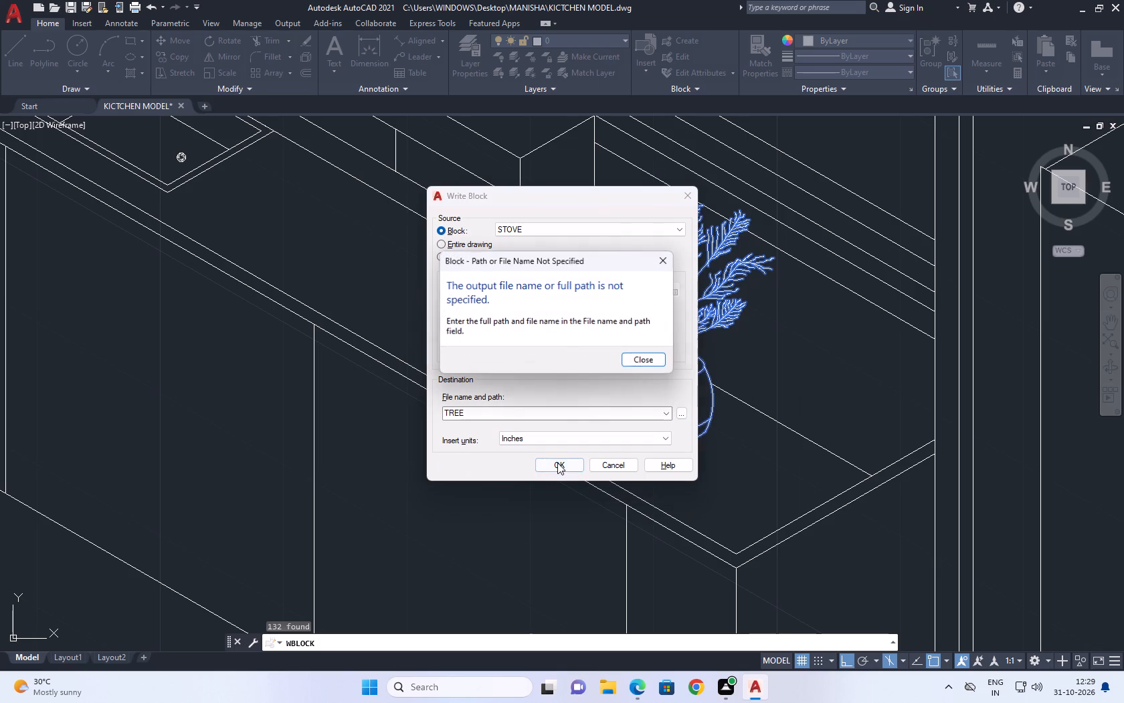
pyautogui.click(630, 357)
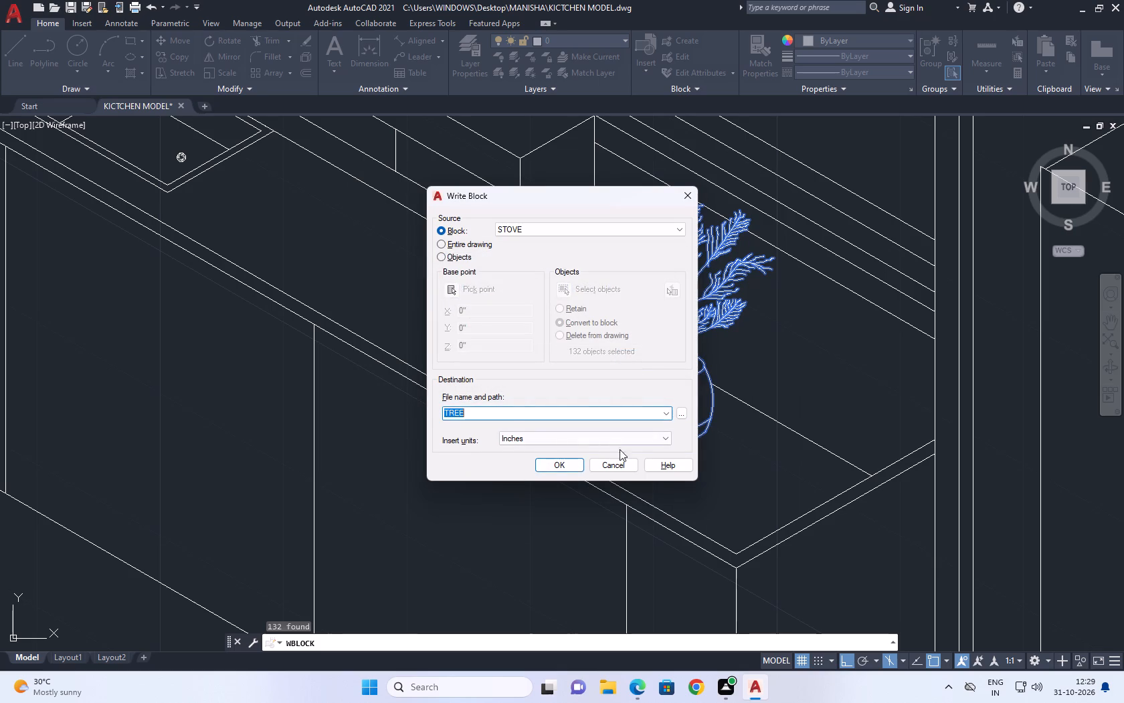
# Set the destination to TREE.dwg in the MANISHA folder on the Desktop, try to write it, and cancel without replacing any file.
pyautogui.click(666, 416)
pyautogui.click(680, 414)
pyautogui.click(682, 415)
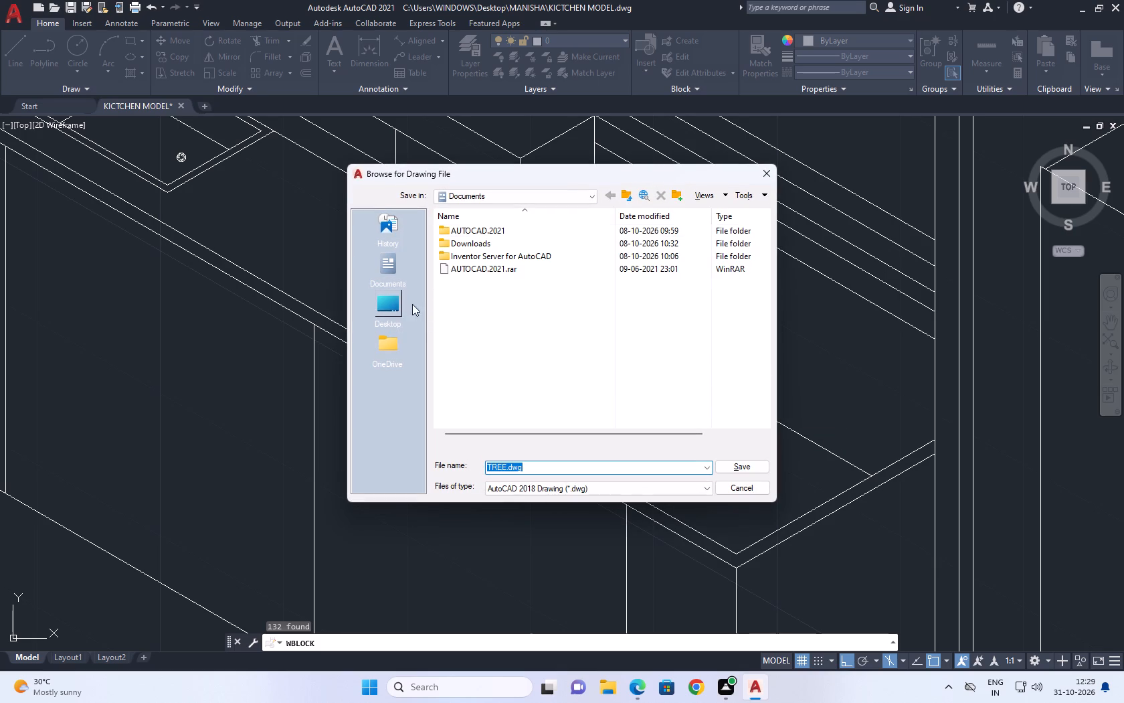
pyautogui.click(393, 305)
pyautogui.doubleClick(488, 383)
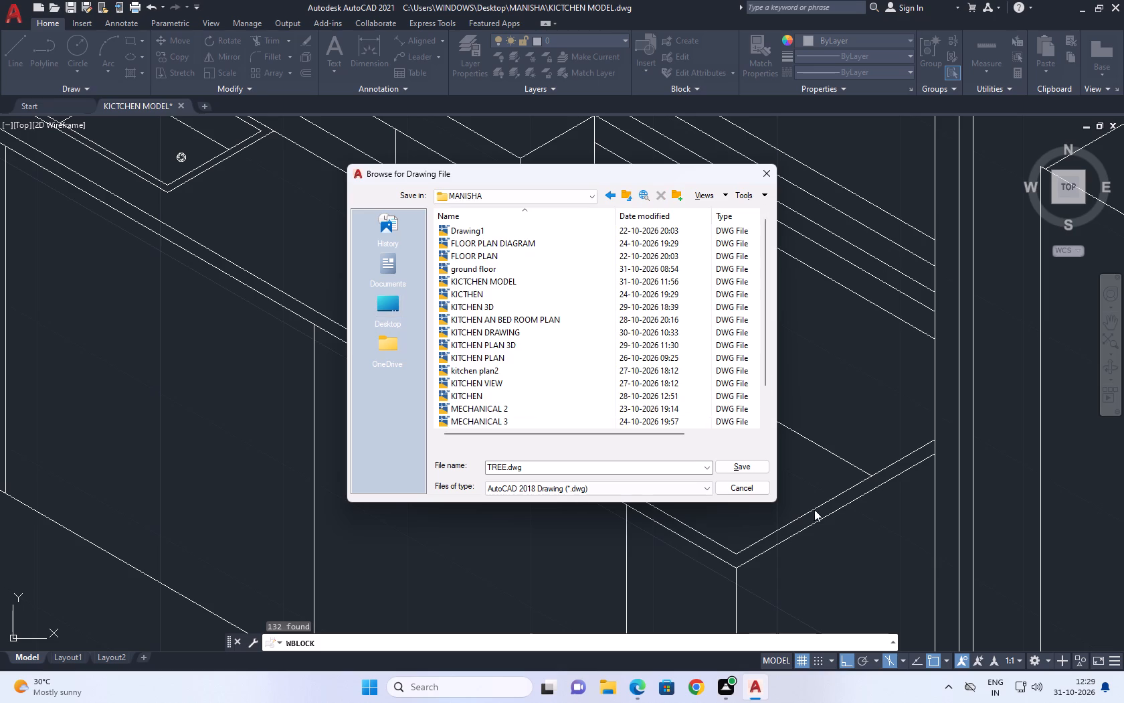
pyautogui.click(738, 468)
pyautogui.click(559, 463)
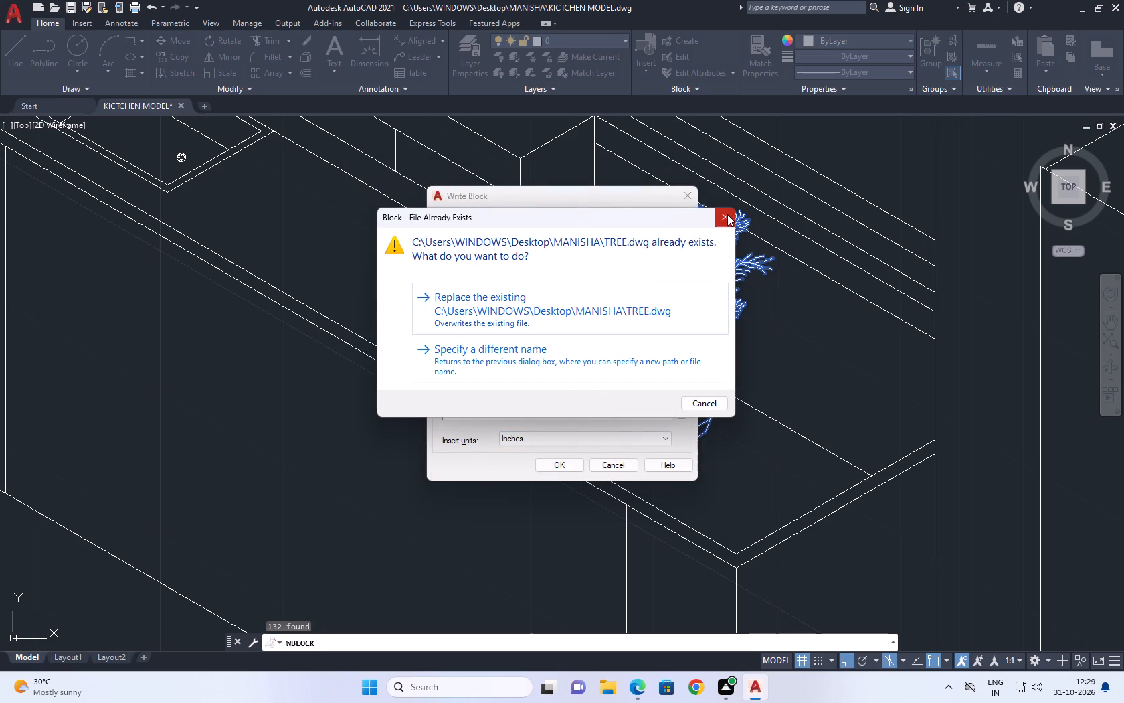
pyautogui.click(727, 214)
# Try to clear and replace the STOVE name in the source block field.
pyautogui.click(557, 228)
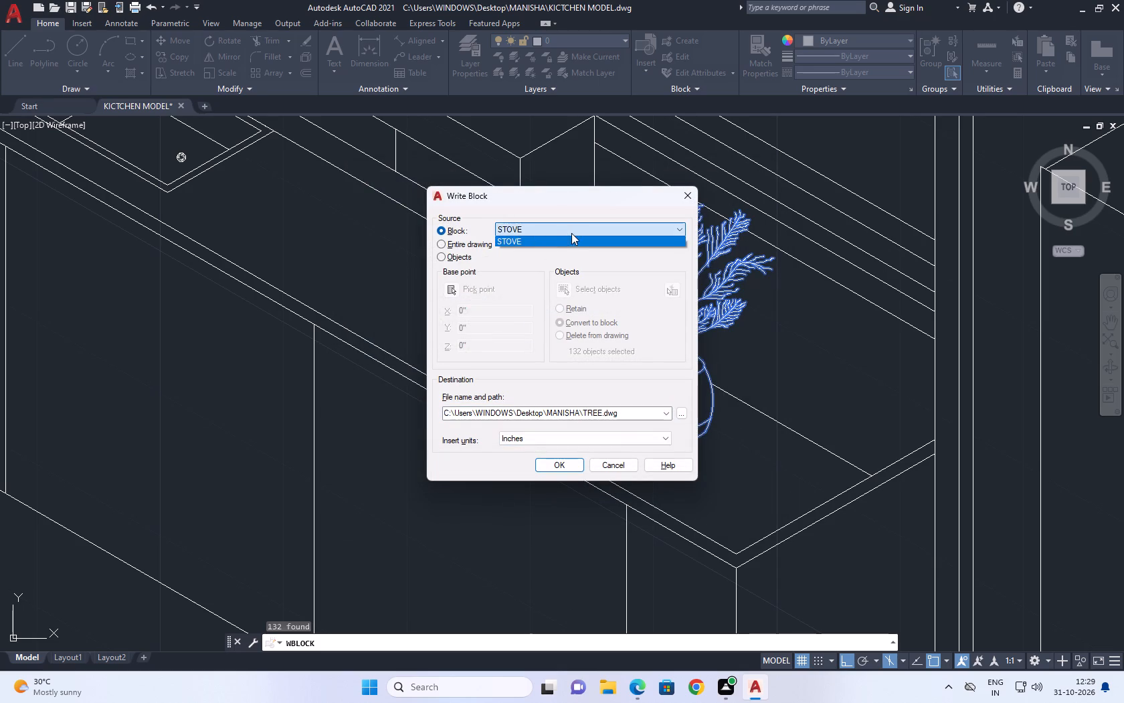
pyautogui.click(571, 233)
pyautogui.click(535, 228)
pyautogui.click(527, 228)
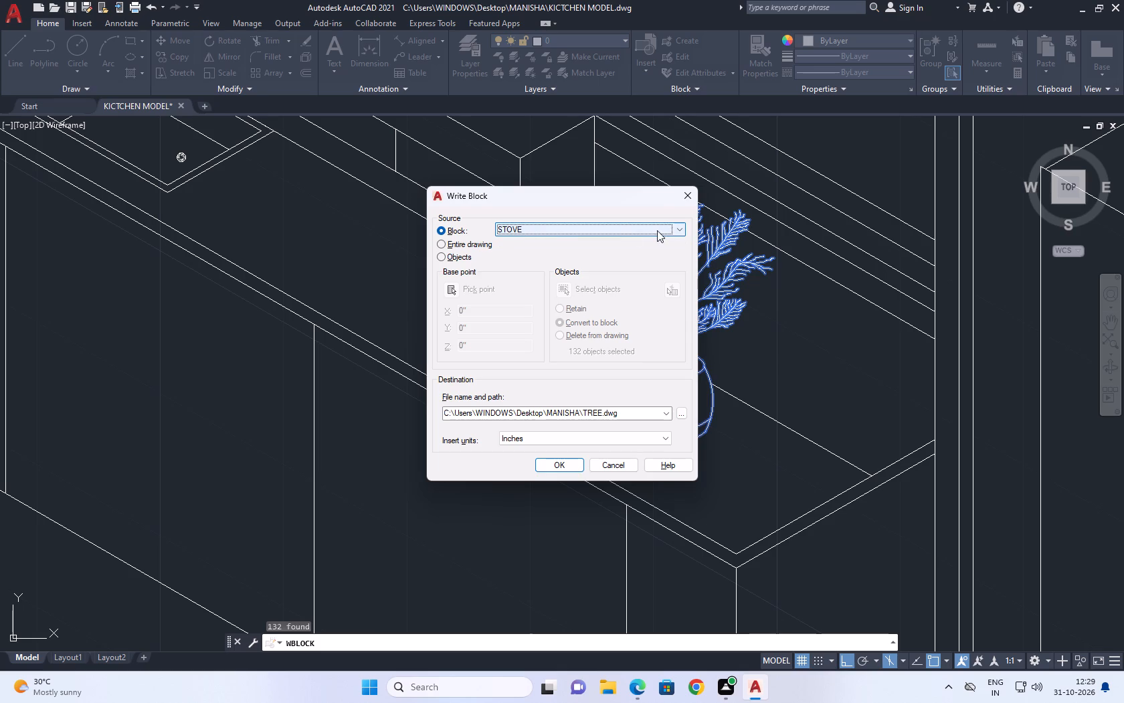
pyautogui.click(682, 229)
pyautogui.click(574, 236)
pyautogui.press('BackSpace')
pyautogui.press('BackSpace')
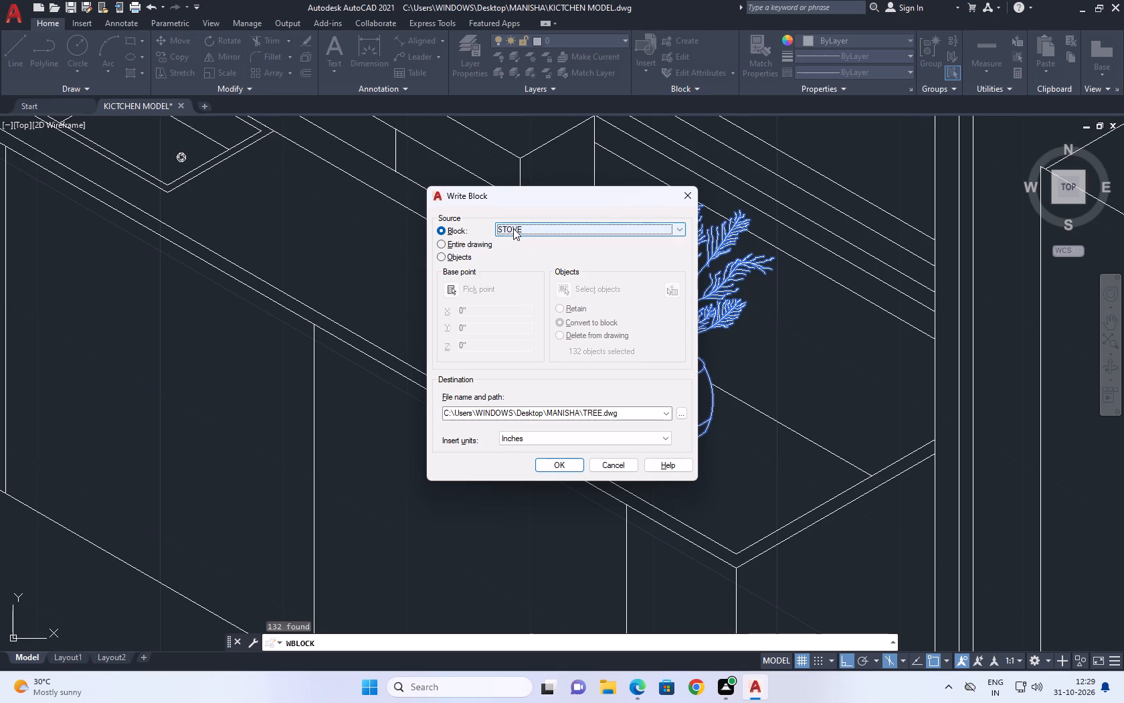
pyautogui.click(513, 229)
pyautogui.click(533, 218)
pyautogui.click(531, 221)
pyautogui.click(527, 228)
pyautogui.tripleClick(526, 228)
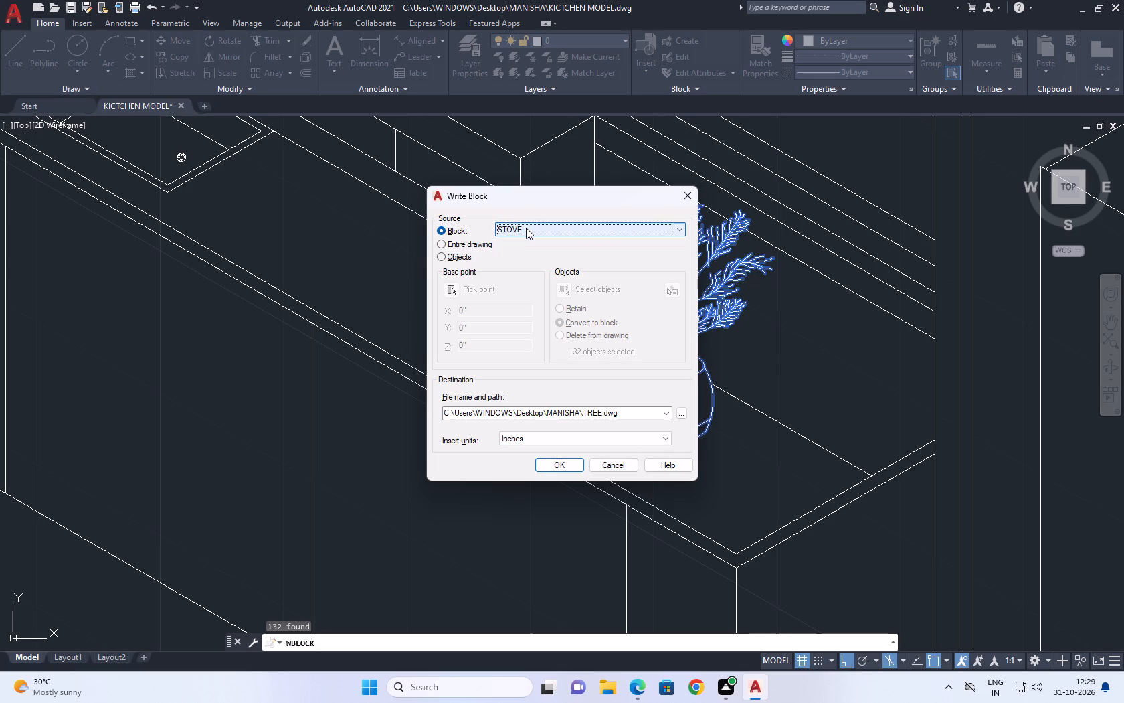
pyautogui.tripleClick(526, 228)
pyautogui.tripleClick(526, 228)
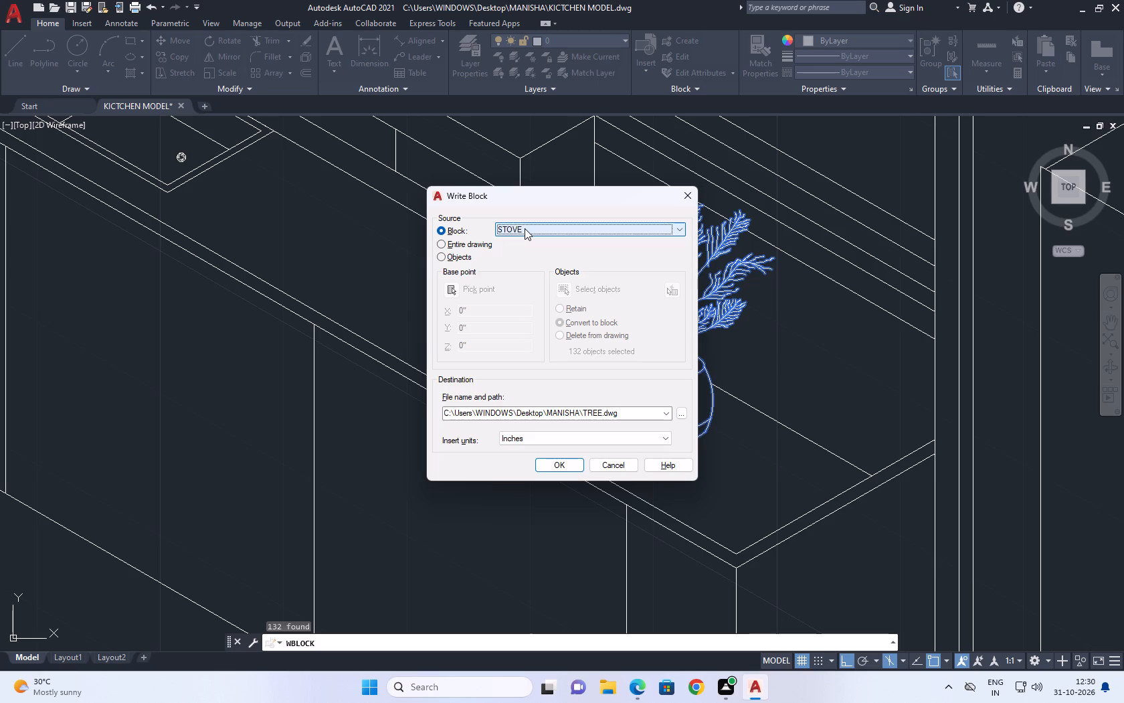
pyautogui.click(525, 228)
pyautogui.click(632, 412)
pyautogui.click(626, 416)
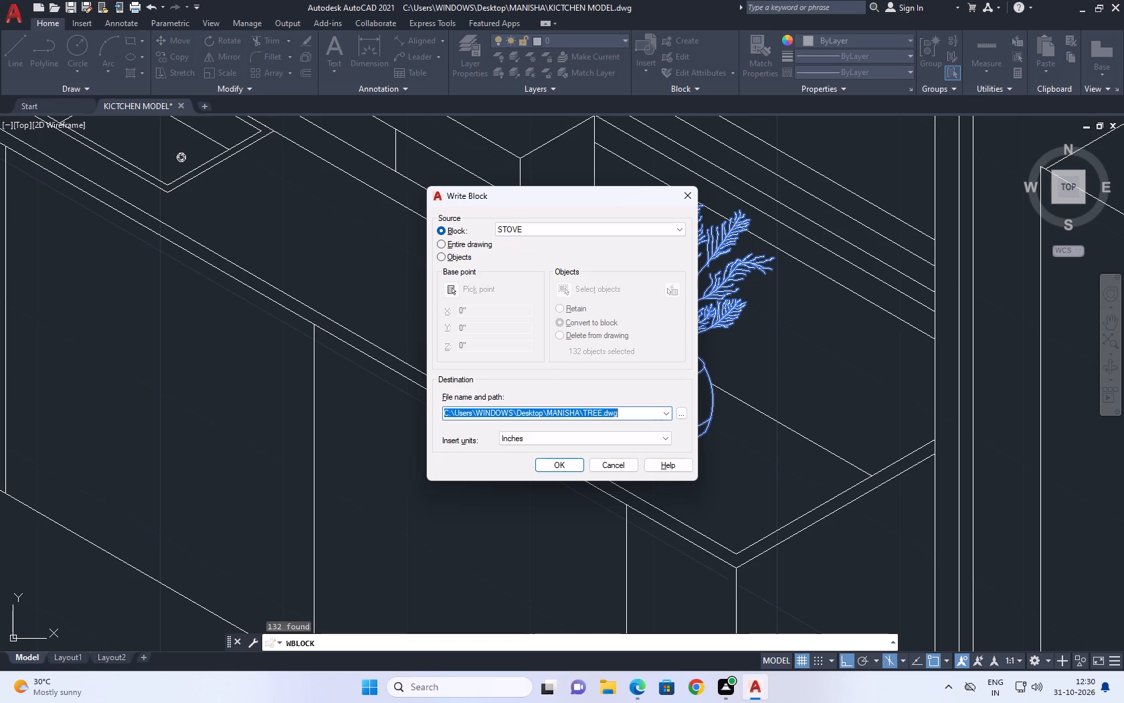
# Choose STOVE as the source block and write it to STOVE.dwg in the MANISHA folder.
pyautogui.click(521, 224)
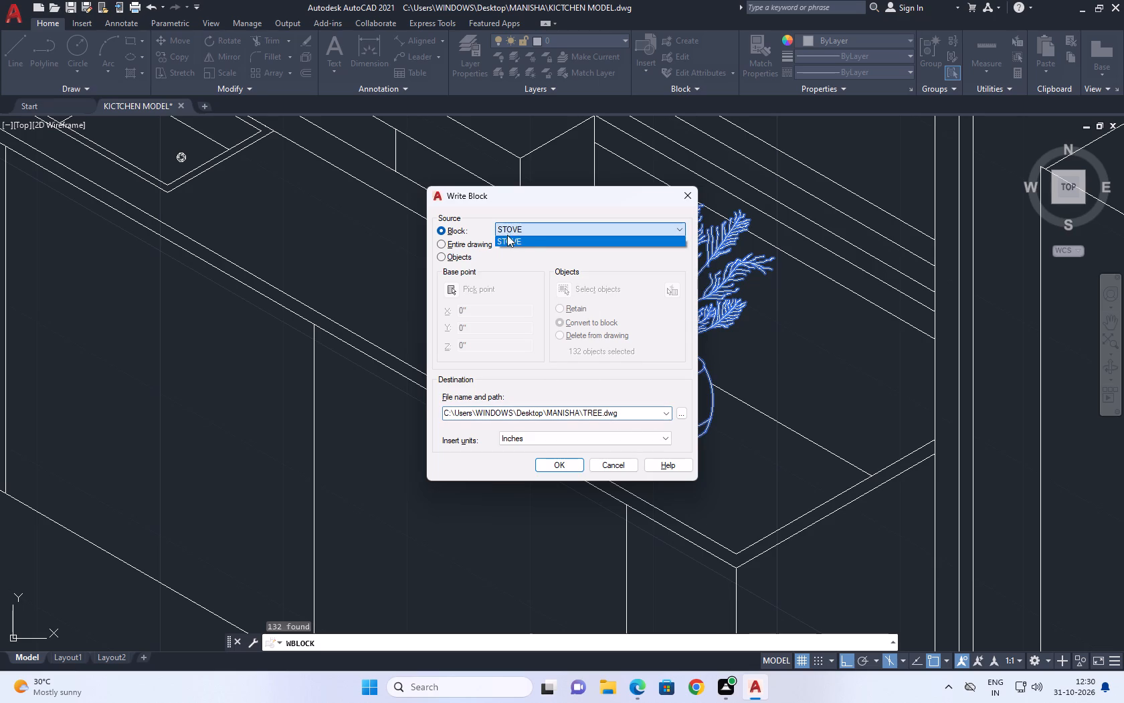
pyautogui.click(674, 226)
pyautogui.click(677, 226)
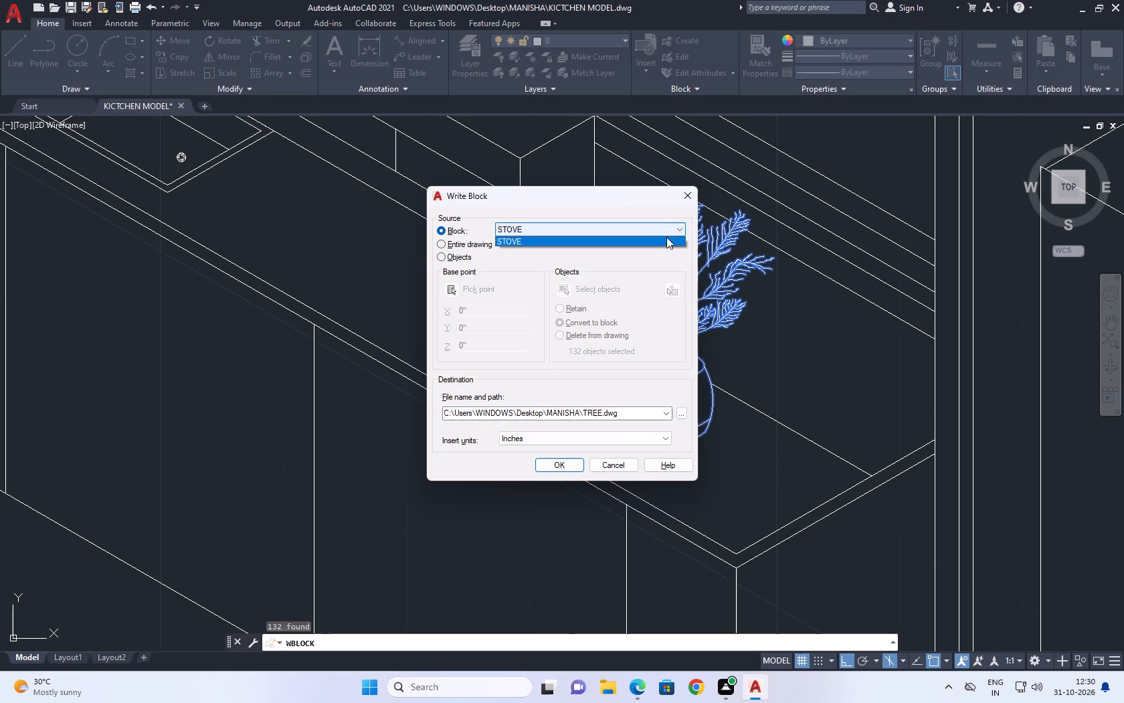
pyautogui.click(663, 240)
pyautogui.click(561, 467)
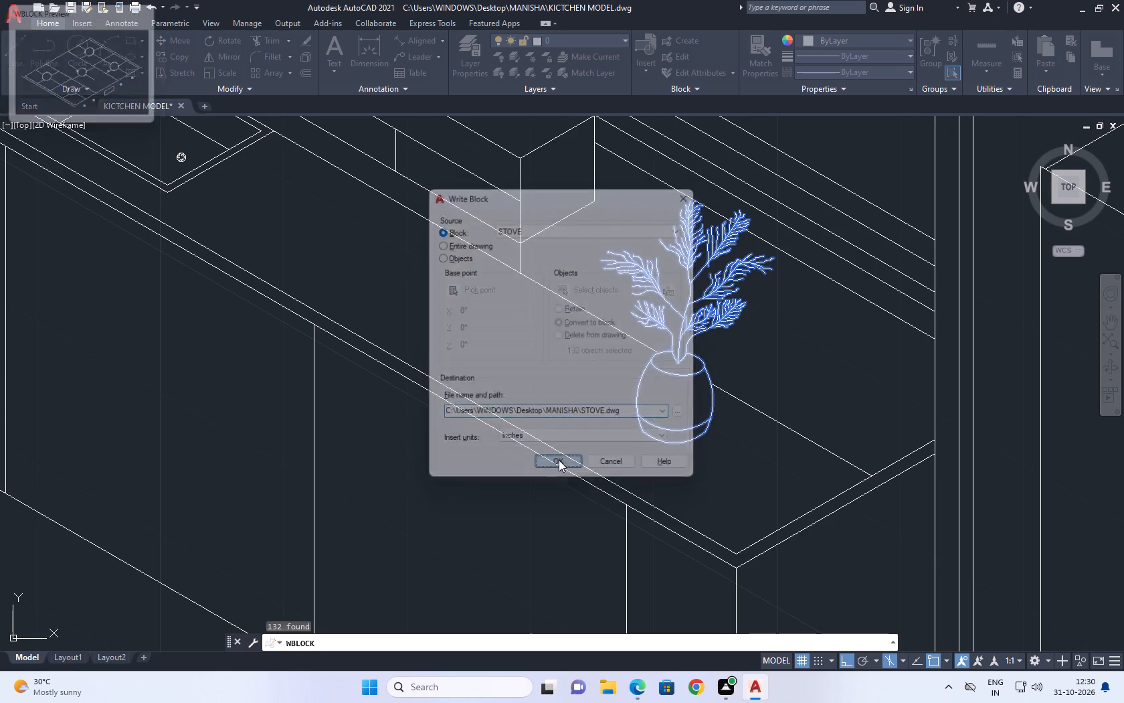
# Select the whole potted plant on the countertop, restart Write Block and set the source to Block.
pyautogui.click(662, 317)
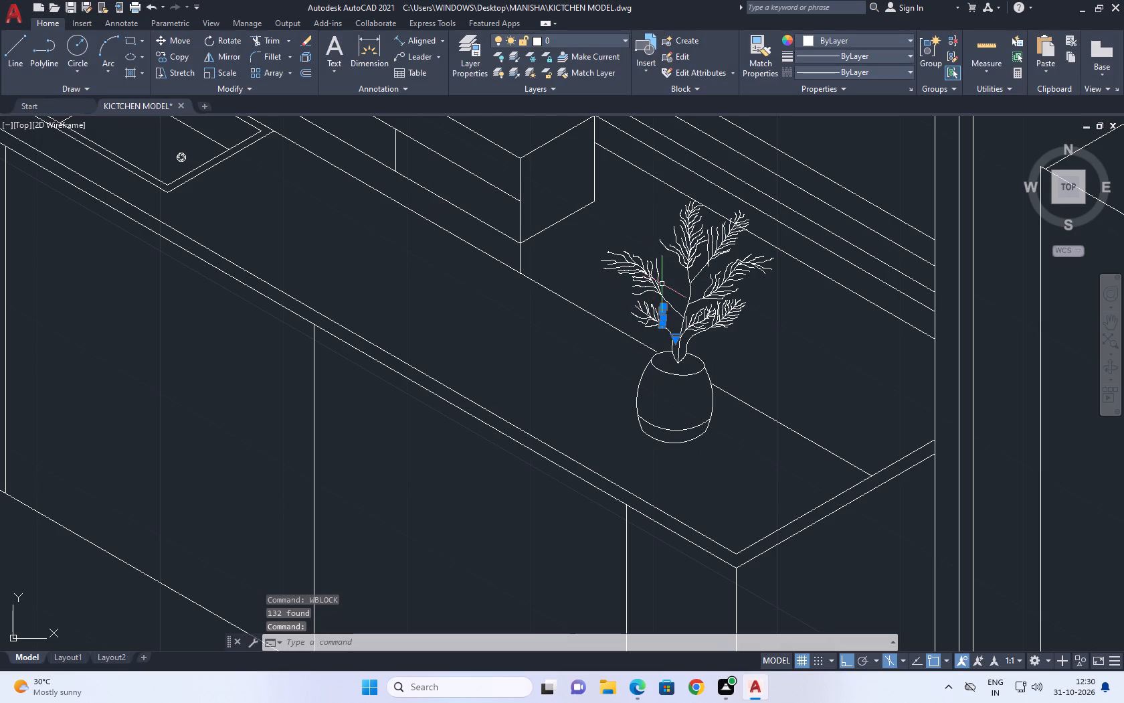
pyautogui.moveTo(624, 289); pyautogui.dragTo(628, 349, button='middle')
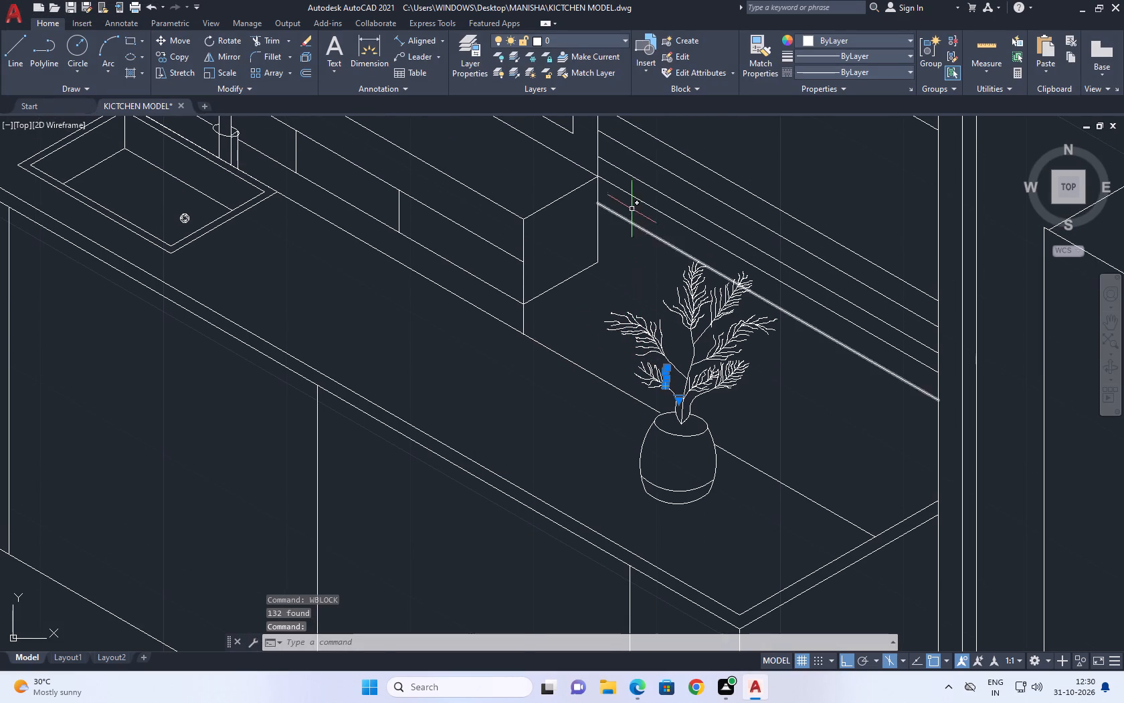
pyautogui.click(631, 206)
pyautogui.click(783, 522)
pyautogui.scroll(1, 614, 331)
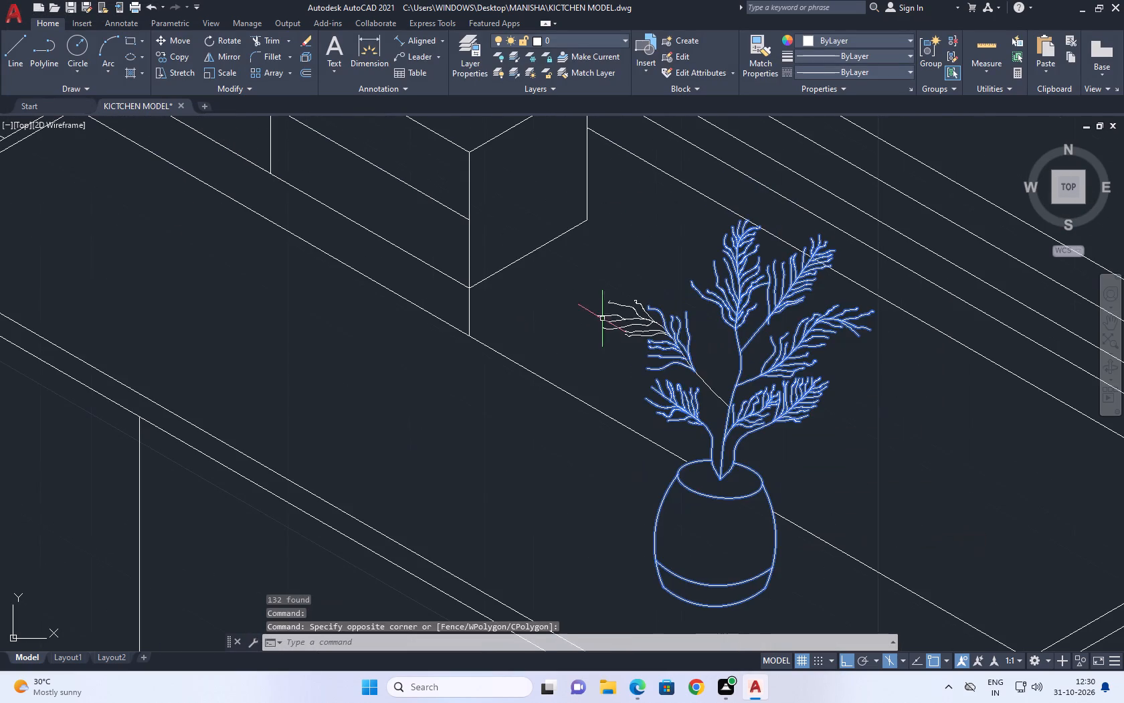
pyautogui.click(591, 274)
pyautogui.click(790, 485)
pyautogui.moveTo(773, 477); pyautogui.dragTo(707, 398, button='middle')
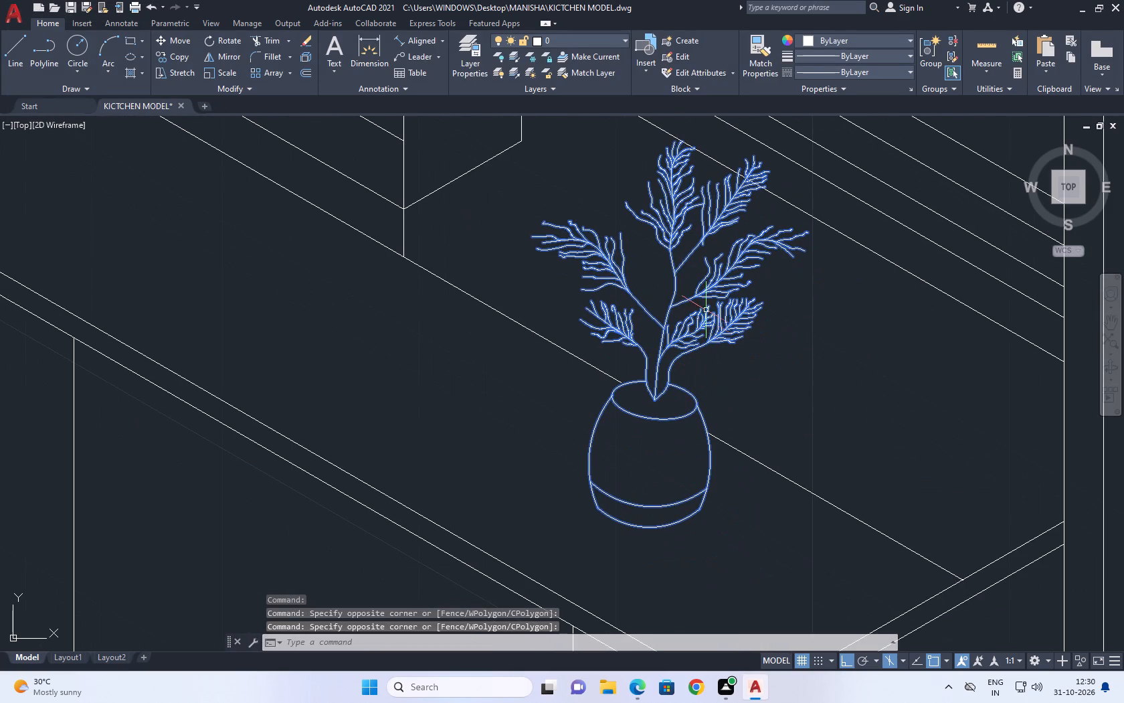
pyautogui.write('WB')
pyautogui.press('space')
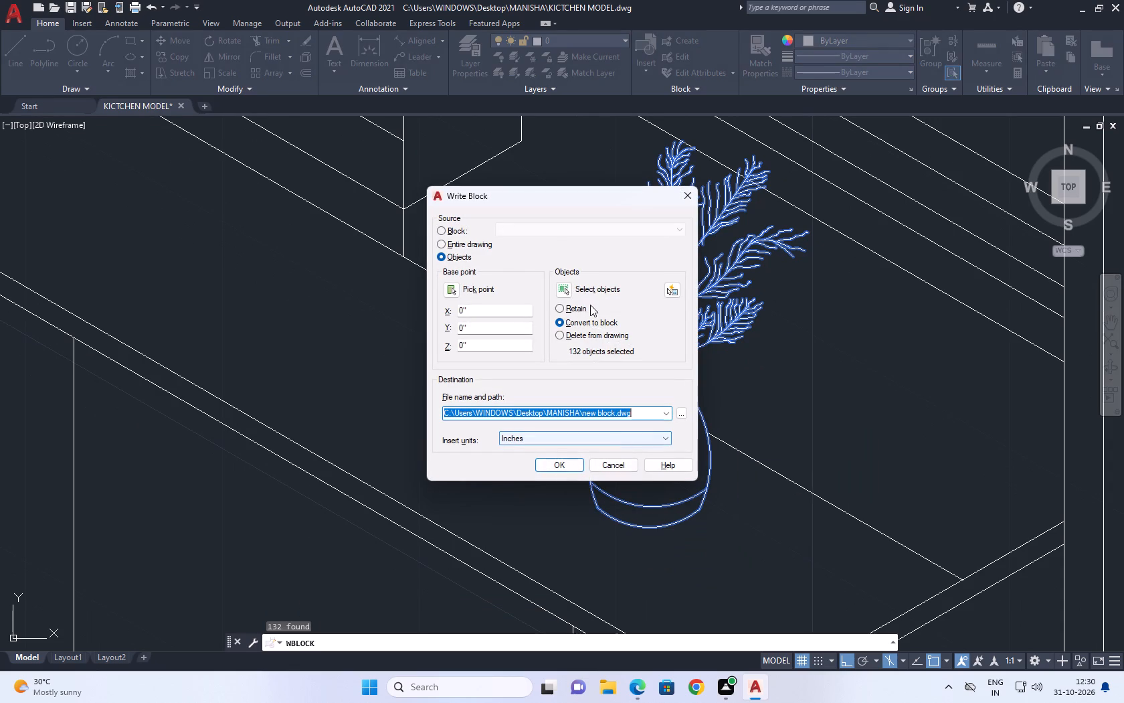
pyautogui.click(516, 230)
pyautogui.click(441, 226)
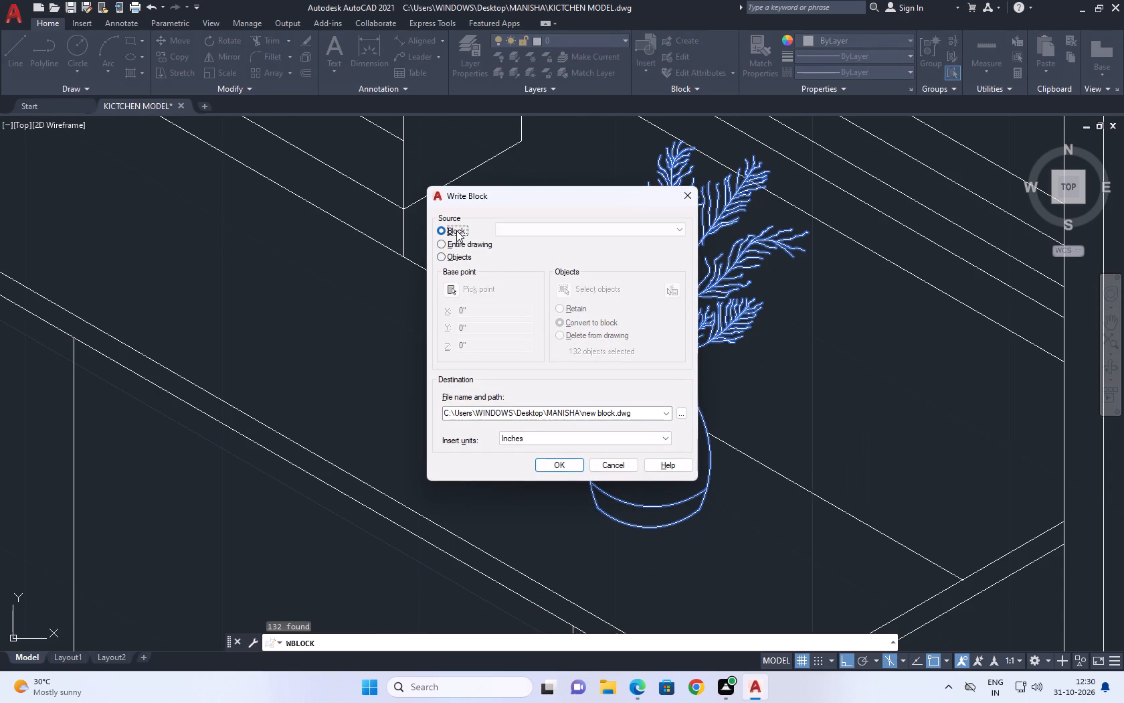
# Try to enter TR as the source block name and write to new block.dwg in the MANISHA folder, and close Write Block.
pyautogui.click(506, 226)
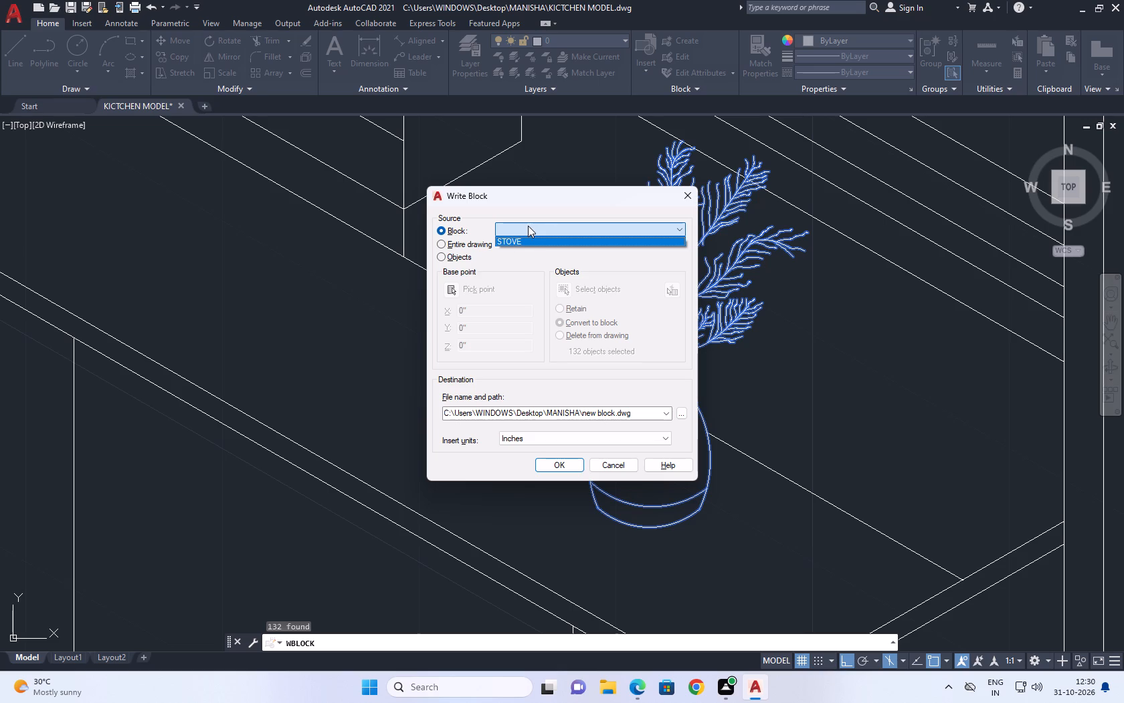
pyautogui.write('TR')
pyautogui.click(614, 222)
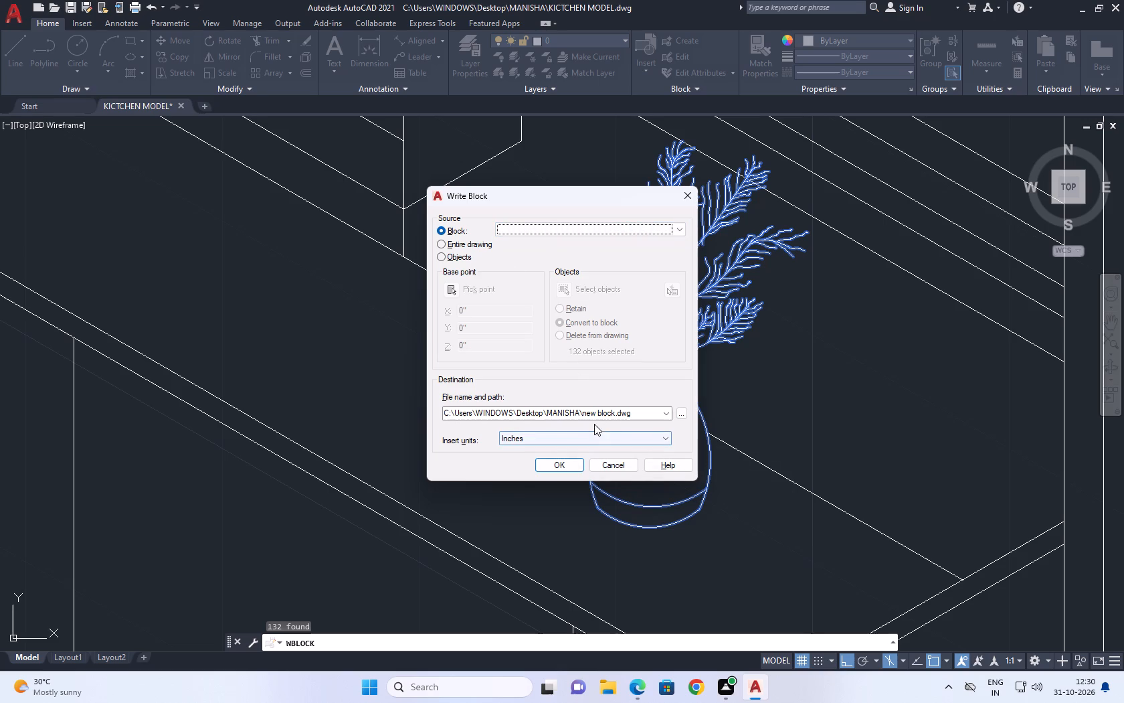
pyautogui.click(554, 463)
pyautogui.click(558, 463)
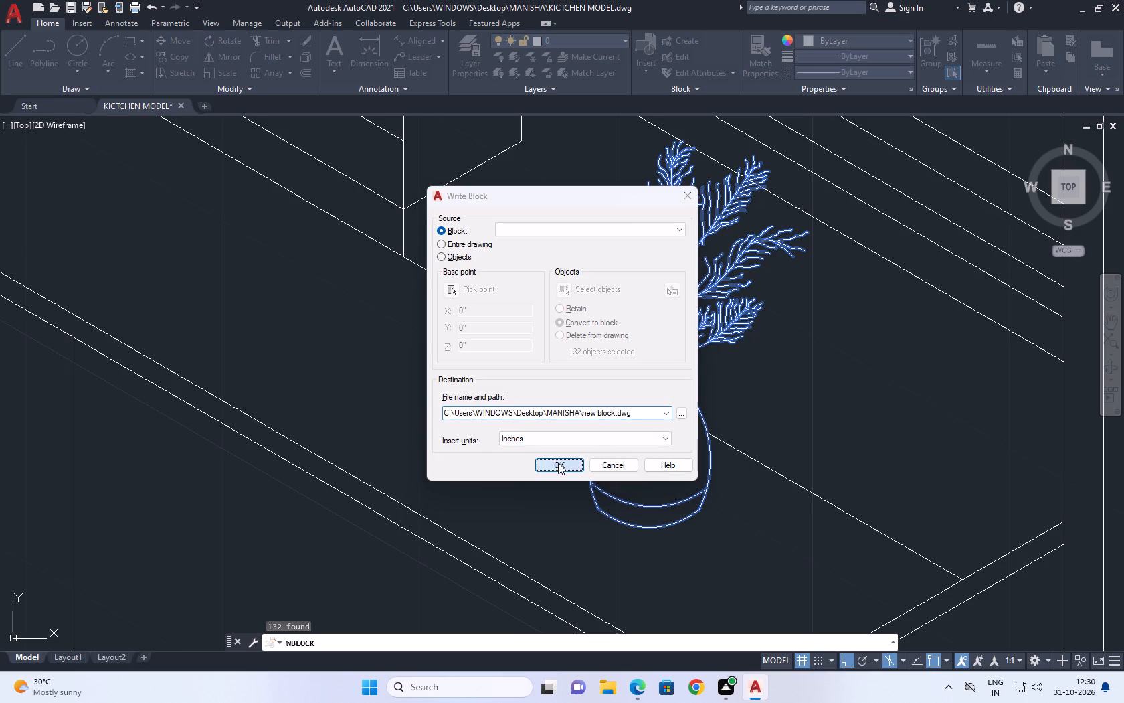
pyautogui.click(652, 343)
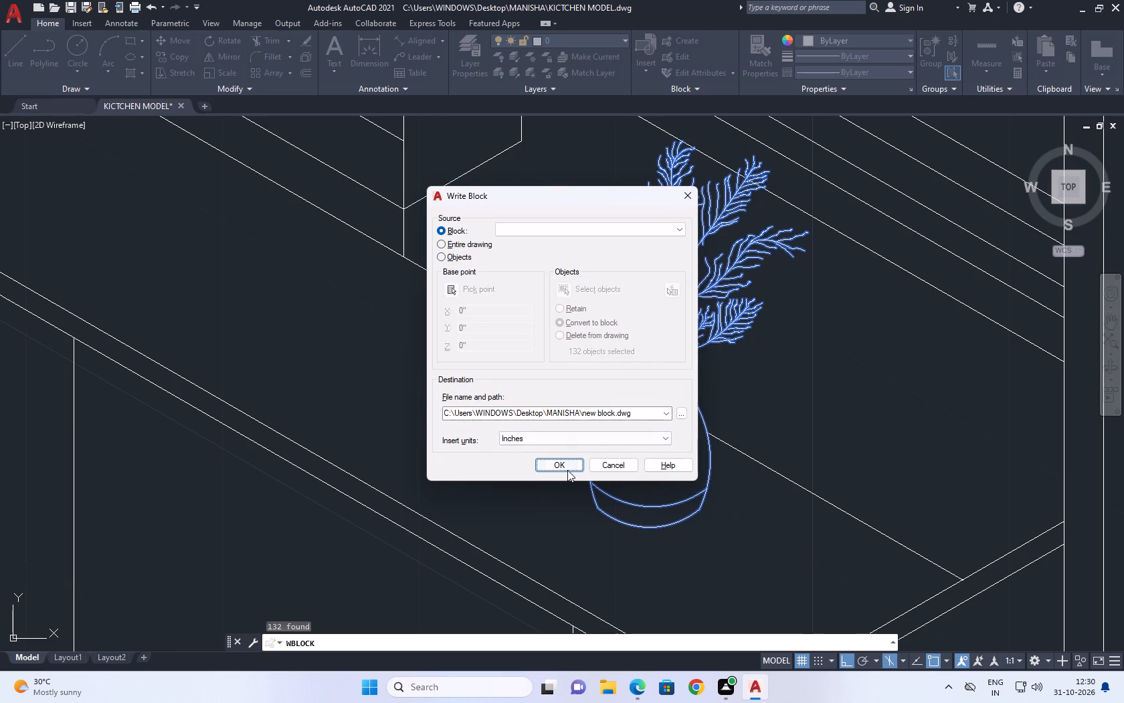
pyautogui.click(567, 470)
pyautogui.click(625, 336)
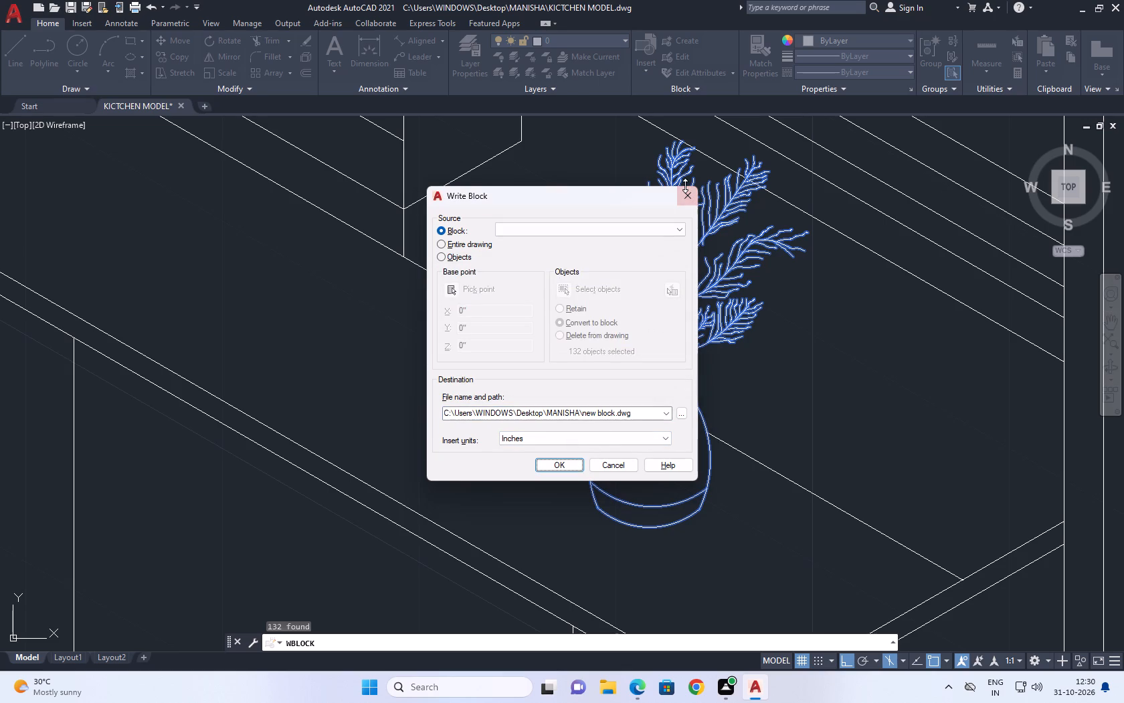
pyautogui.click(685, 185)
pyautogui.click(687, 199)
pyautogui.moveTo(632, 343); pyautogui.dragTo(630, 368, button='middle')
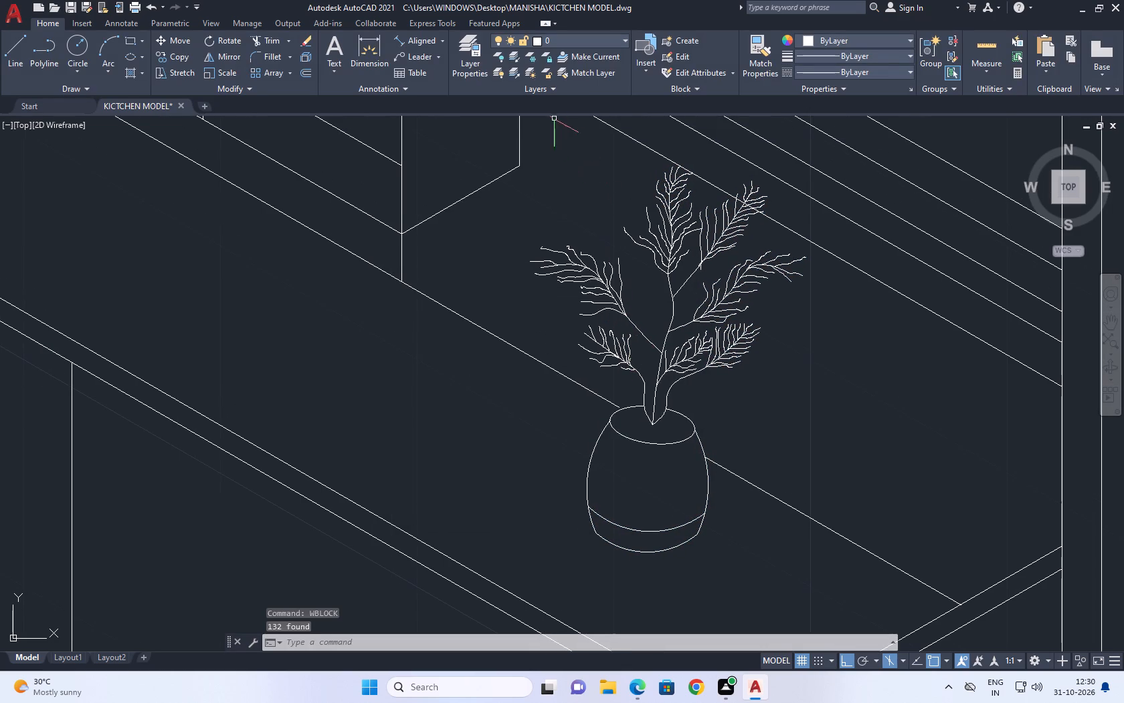
# Define the whole potted plant on the countertop as a block named POT TREE.
pyautogui.click(547, 116)
pyautogui.scroll(-3, 567, 211)
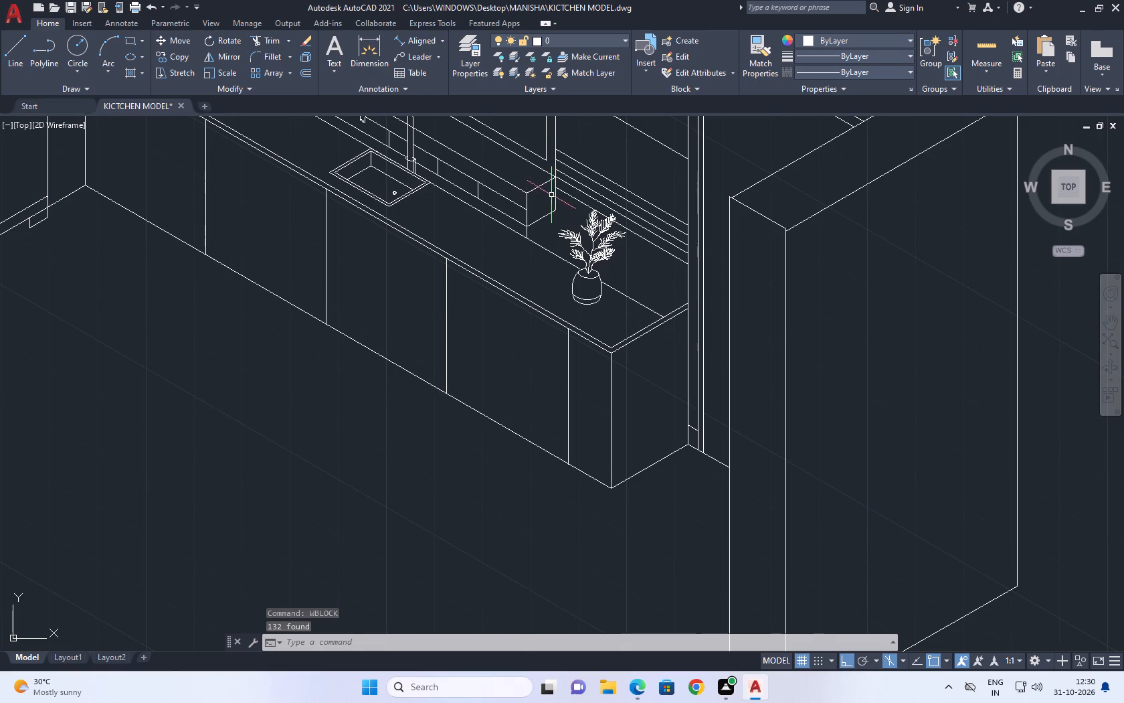
pyautogui.click(547, 189)
pyautogui.click(635, 319)
pyautogui.scroll(3, 586, 240)
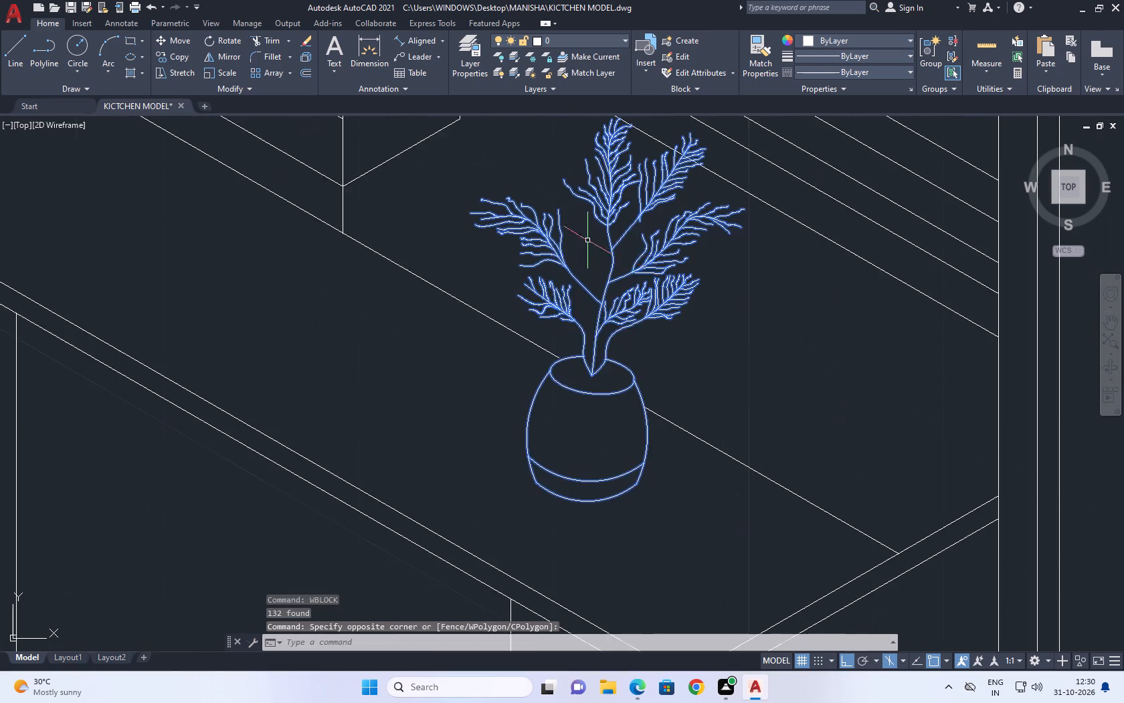
pyautogui.moveTo(656, 288); pyautogui.dragTo(624, 235, button='middle')
pyautogui.write('B')
pyautogui.press('space')
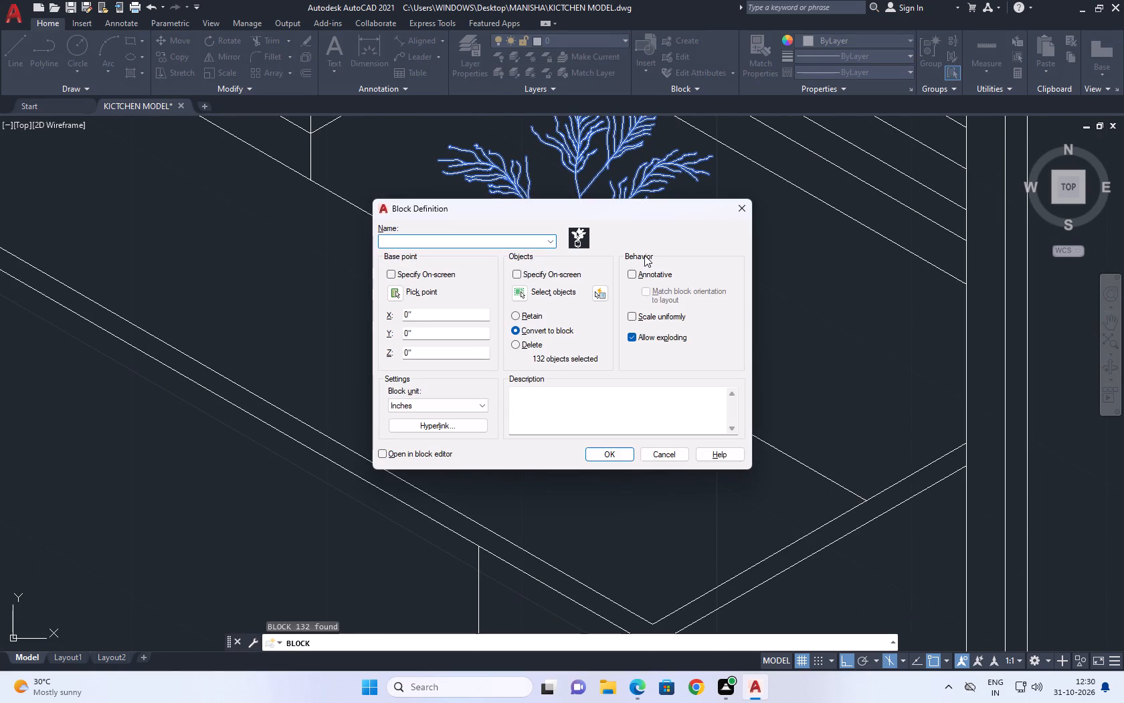
pyautogui.write('POT TREE')
pyautogui.click(616, 461)
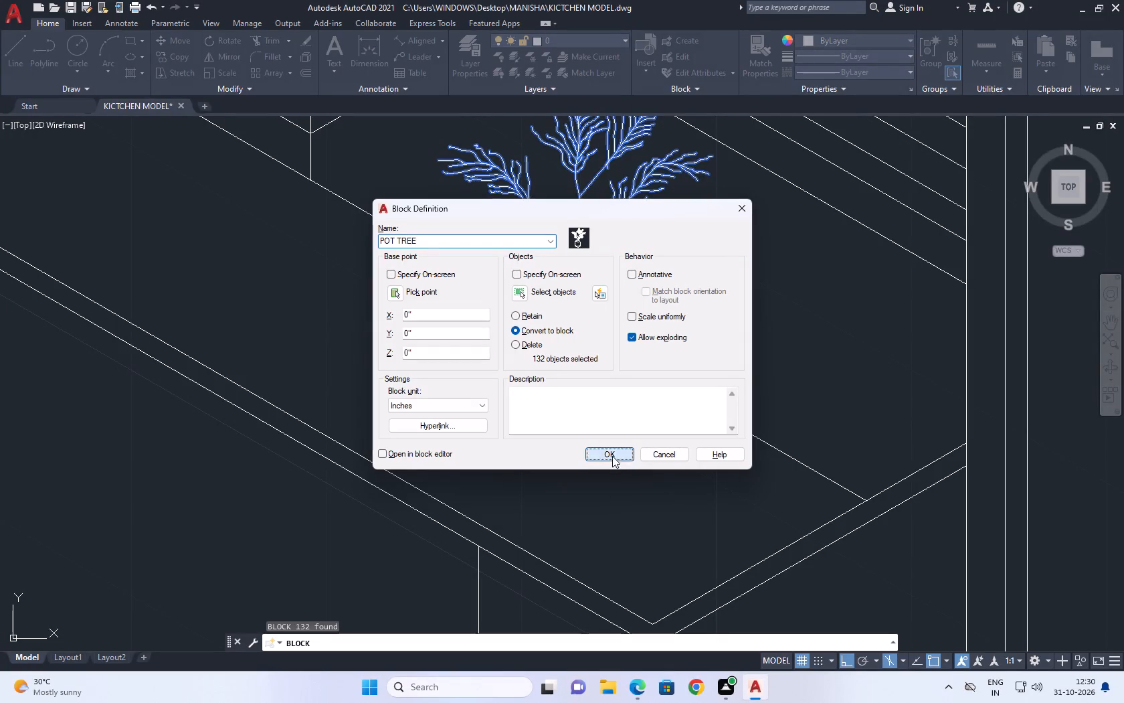
pyautogui.moveTo(637, 301); pyautogui.dragTo(618, 366, button='middle')
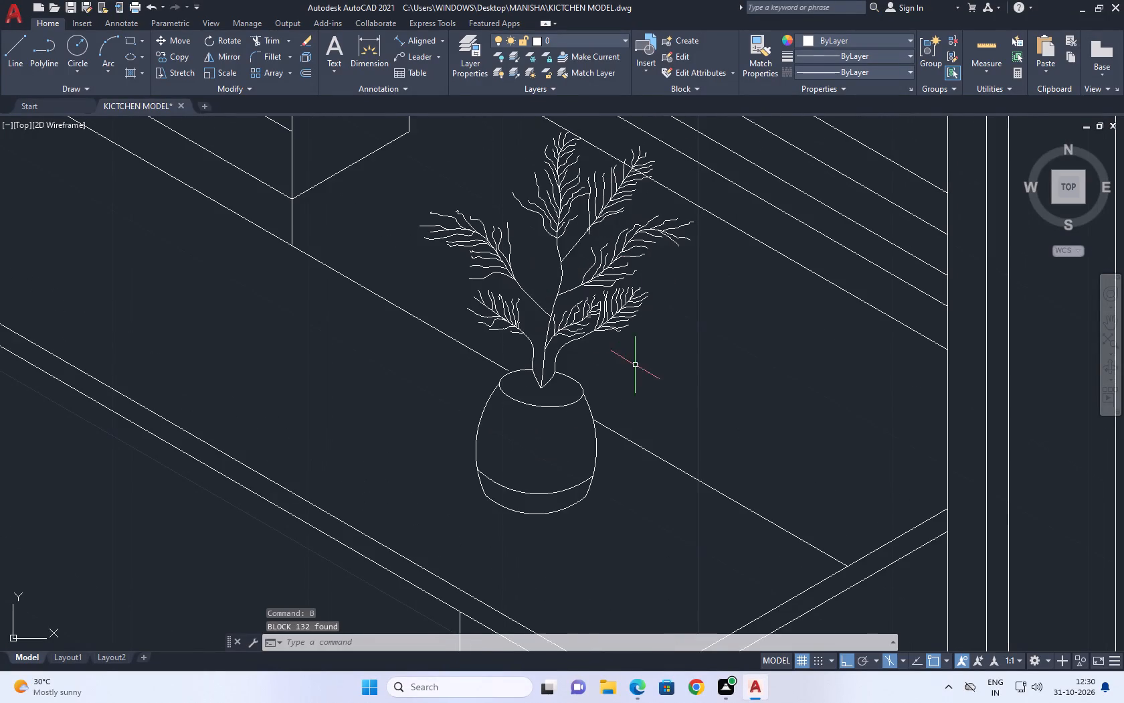
# Erase the four lower backsplash tile lines between the window and the door, keeping the topmost line of that group.
pyautogui.moveTo(653, 151); pyautogui.dragTo(643, 312, button='middle')
pyautogui.click(784, 251)
pyautogui.moveTo(723, 433); pyautogui.dragTo(722, 440)
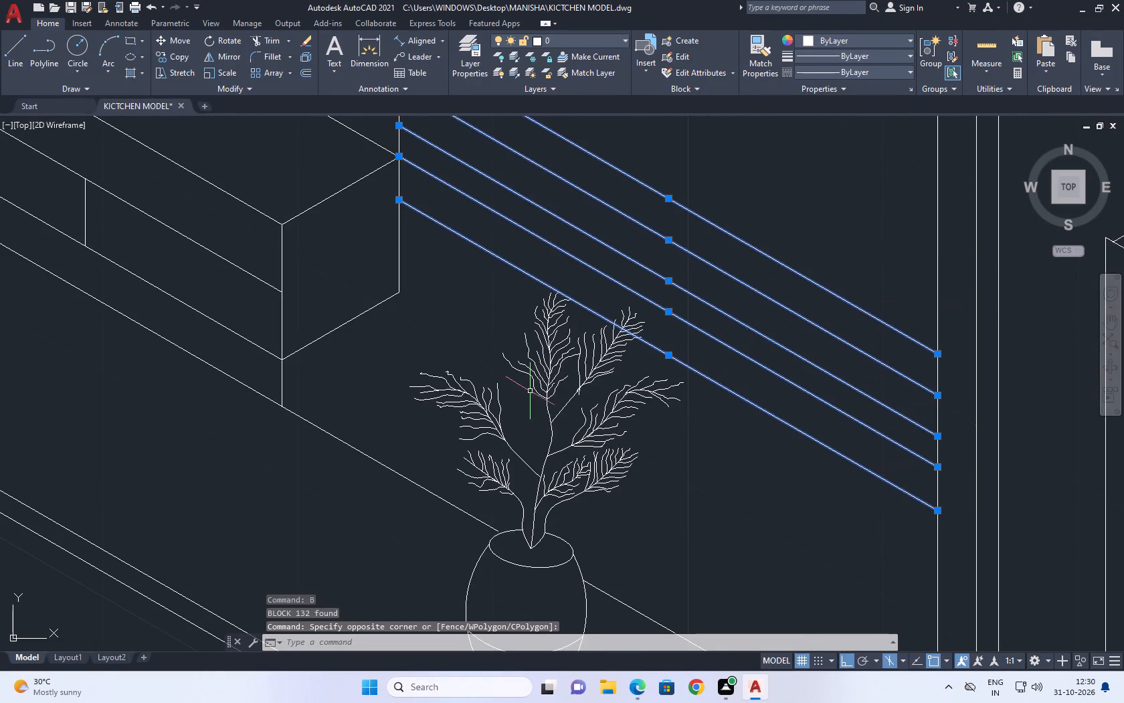
pyautogui.scroll(-2, 472, 358)
pyautogui.moveTo(510, 331); pyautogui.dragTo(525, 349, button='middle')
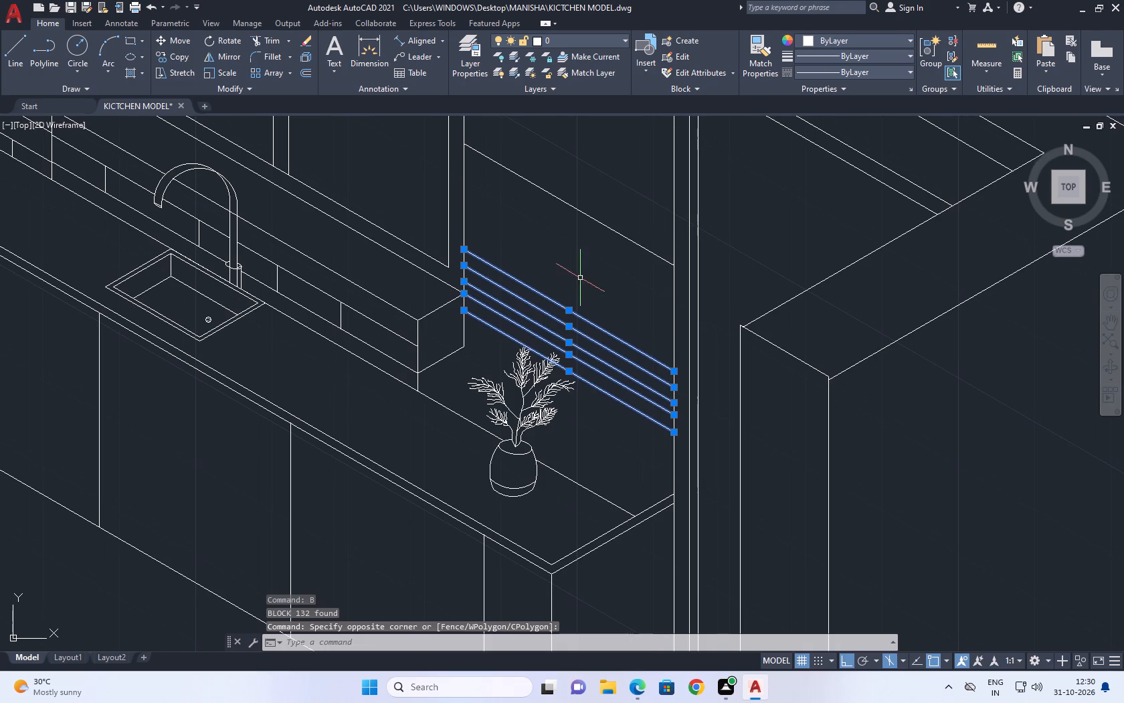
pyautogui.rightClick(580, 277)
pyautogui.click(627, 484)
pyautogui.scroll(1, 581, 367)
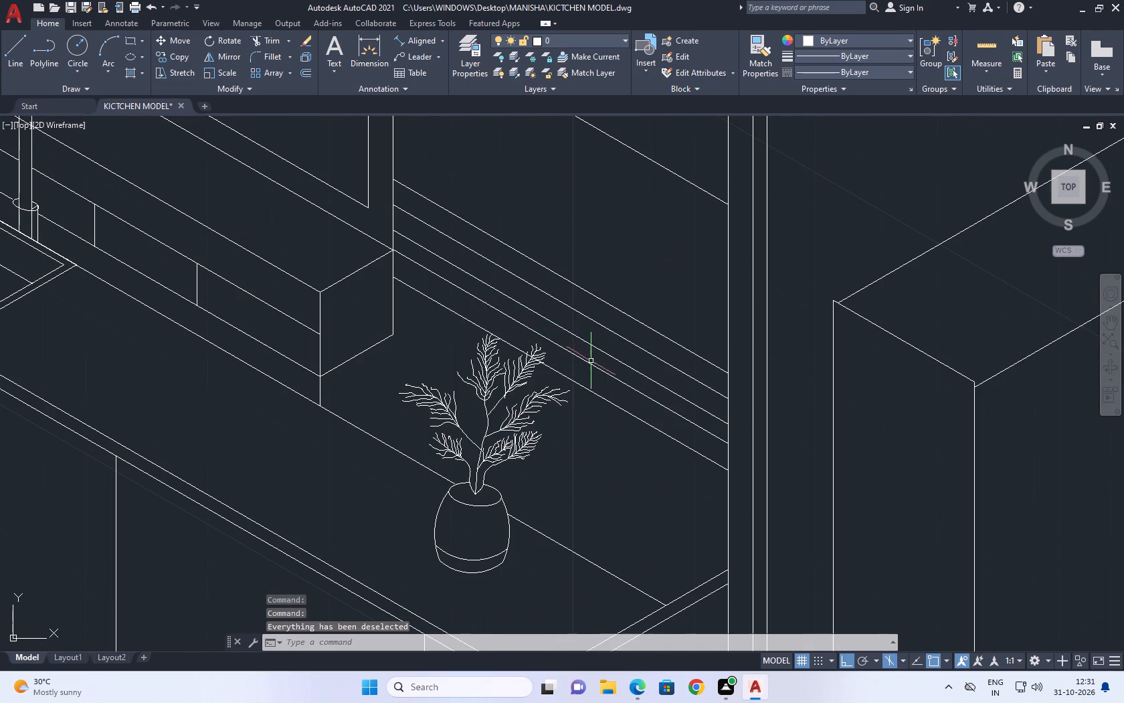
pyautogui.click(626, 326)
pyautogui.moveTo(593, 430); pyautogui.dragTo(593, 437)
pyautogui.rightClick(635, 240)
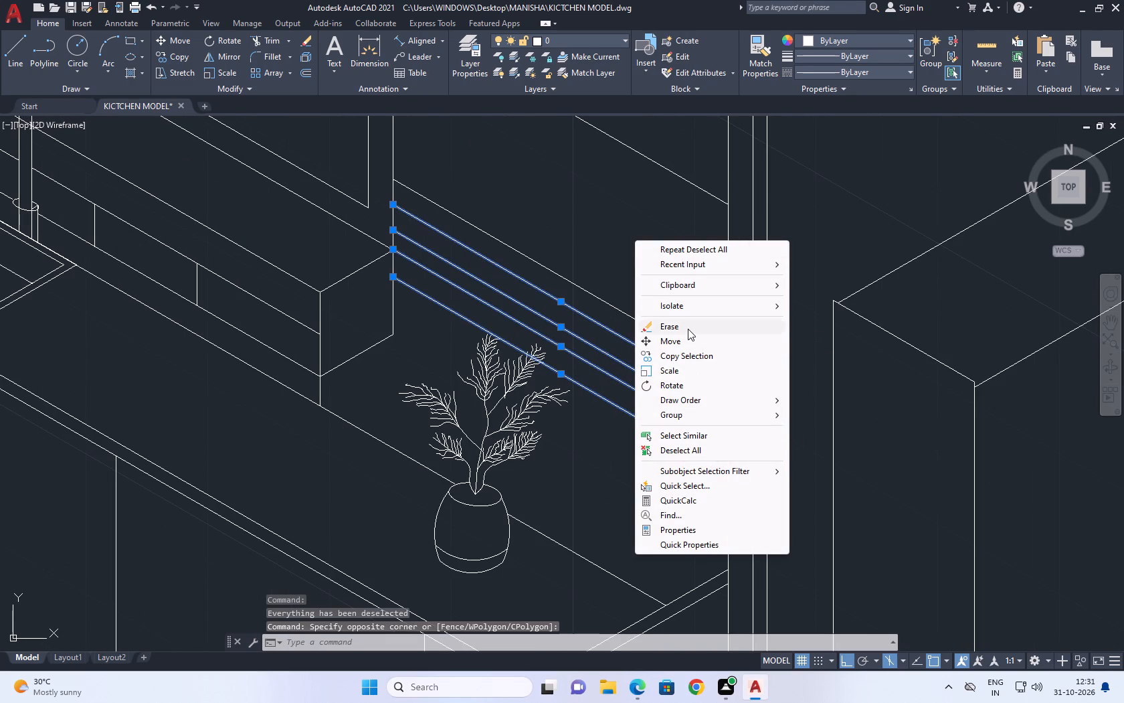
pyautogui.moveTo(688, 329); pyautogui.dragTo(688, 321)
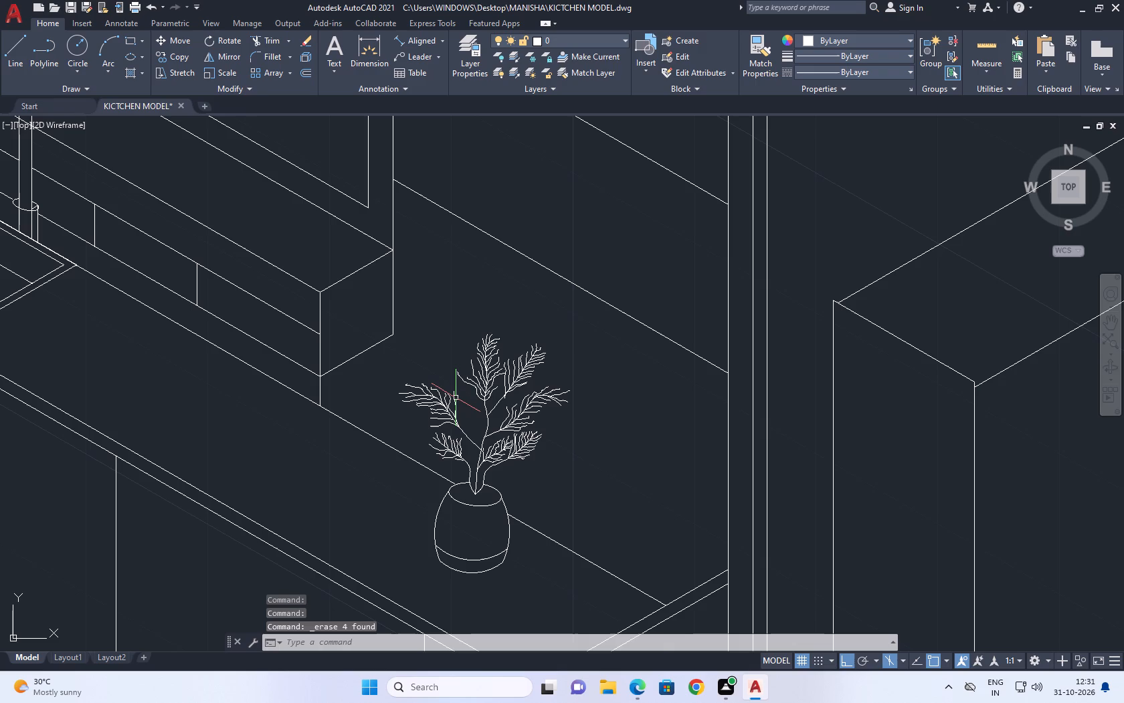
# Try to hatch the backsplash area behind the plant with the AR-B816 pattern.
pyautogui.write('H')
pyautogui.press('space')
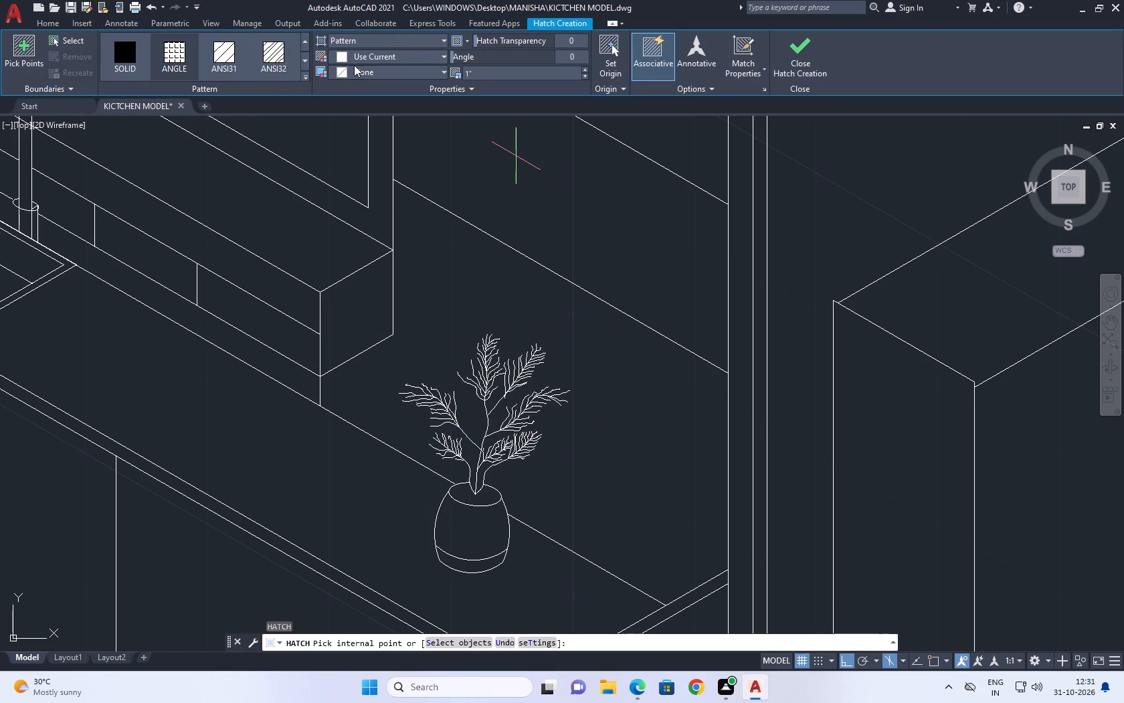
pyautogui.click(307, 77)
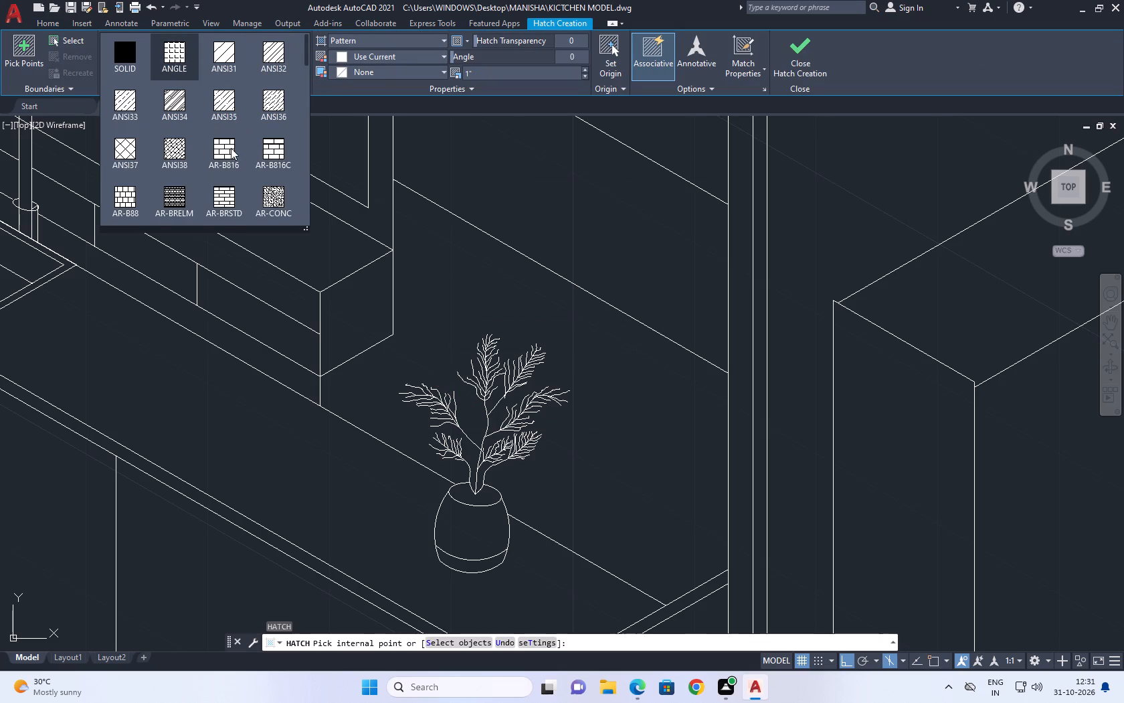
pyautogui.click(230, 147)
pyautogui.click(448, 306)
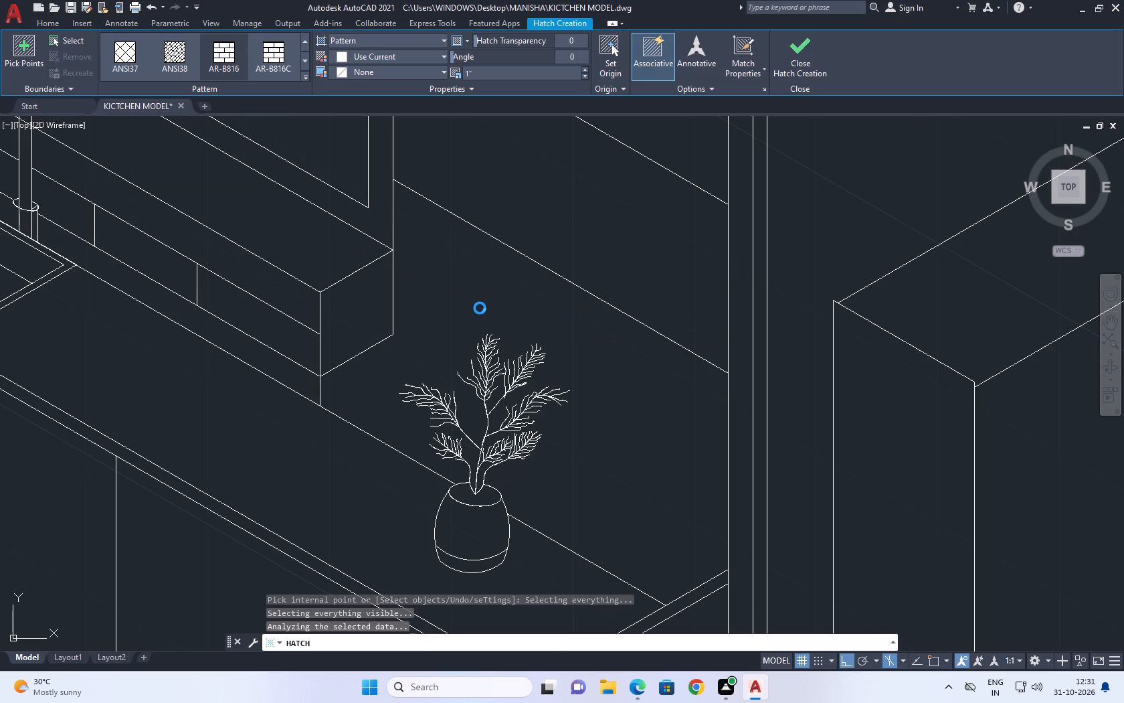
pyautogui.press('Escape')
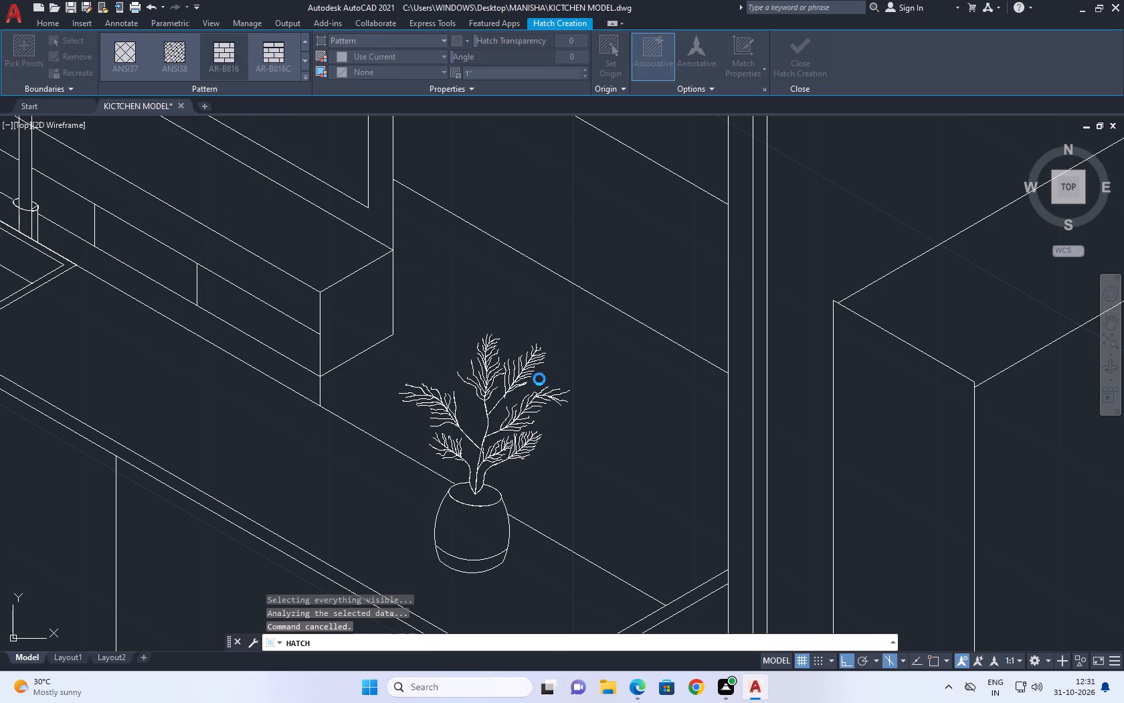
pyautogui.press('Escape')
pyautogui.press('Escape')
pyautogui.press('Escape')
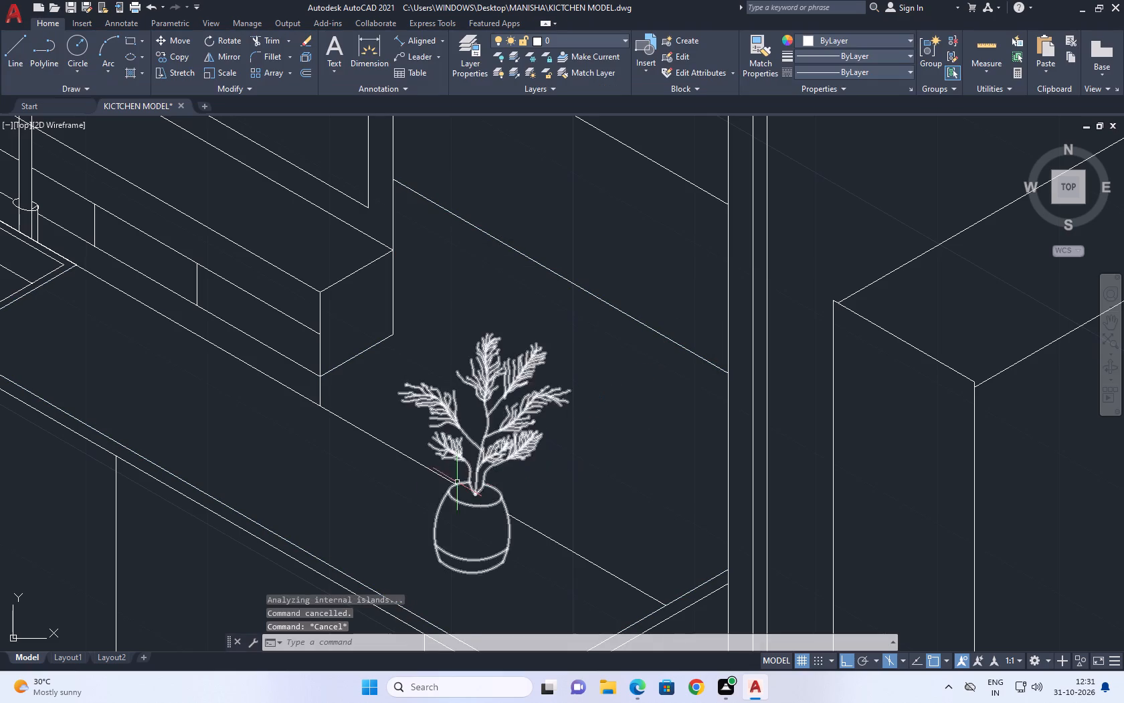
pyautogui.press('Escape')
# Extend the countertop's back edge line through the plant pot so both segments run behind it.
pyautogui.scroll(2, 444, 483)
pyautogui.press('e')
pyautogui.press('x')
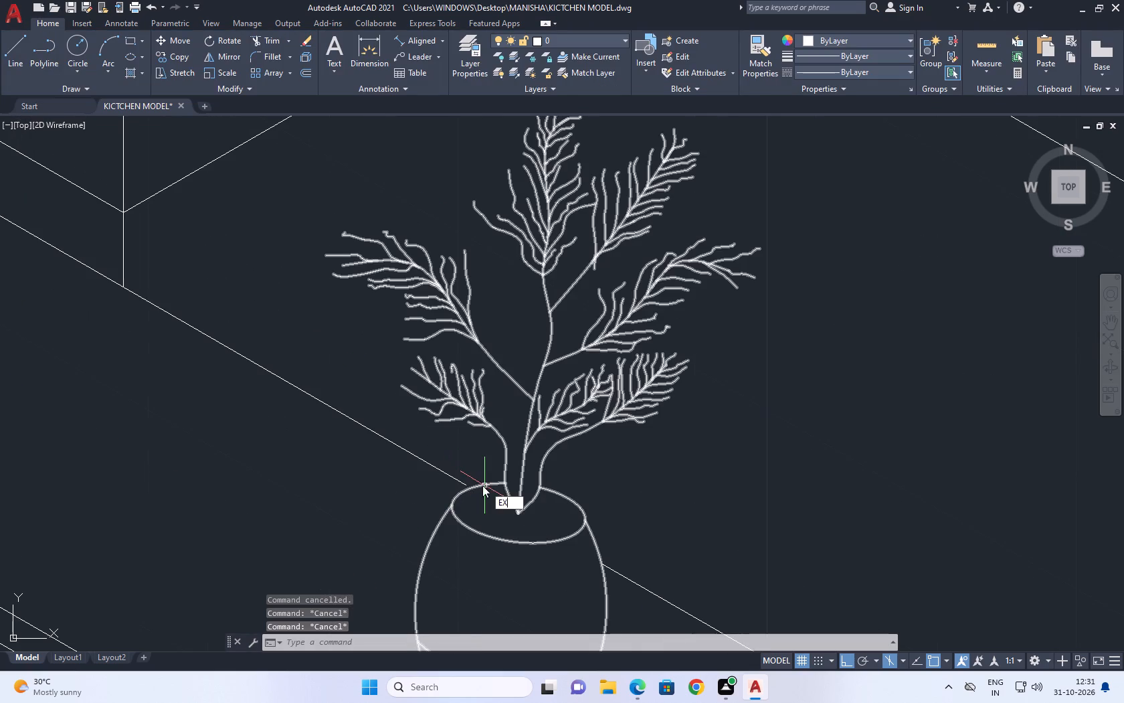
pyautogui.press('space')
pyautogui.click(421, 457)
pyautogui.click(385, 488)
pyautogui.click(464, 477)
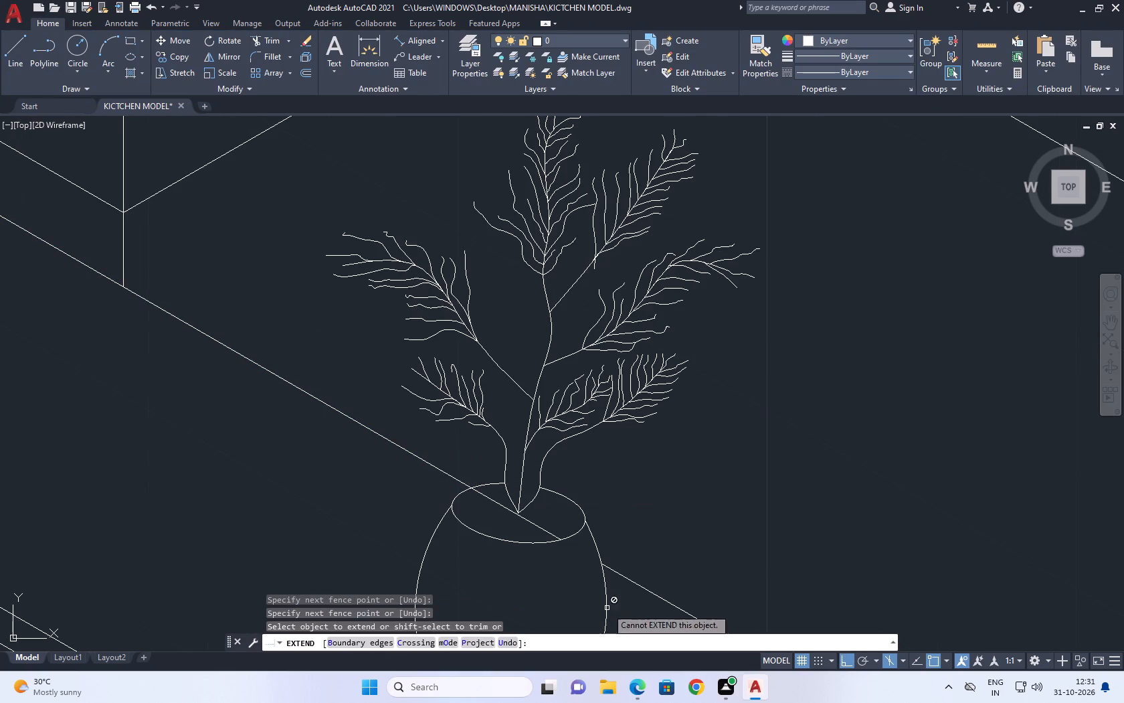
pyautogui.click(622, 592)
pyautogui.click(630, 569)
pyautogui.press('Escape')
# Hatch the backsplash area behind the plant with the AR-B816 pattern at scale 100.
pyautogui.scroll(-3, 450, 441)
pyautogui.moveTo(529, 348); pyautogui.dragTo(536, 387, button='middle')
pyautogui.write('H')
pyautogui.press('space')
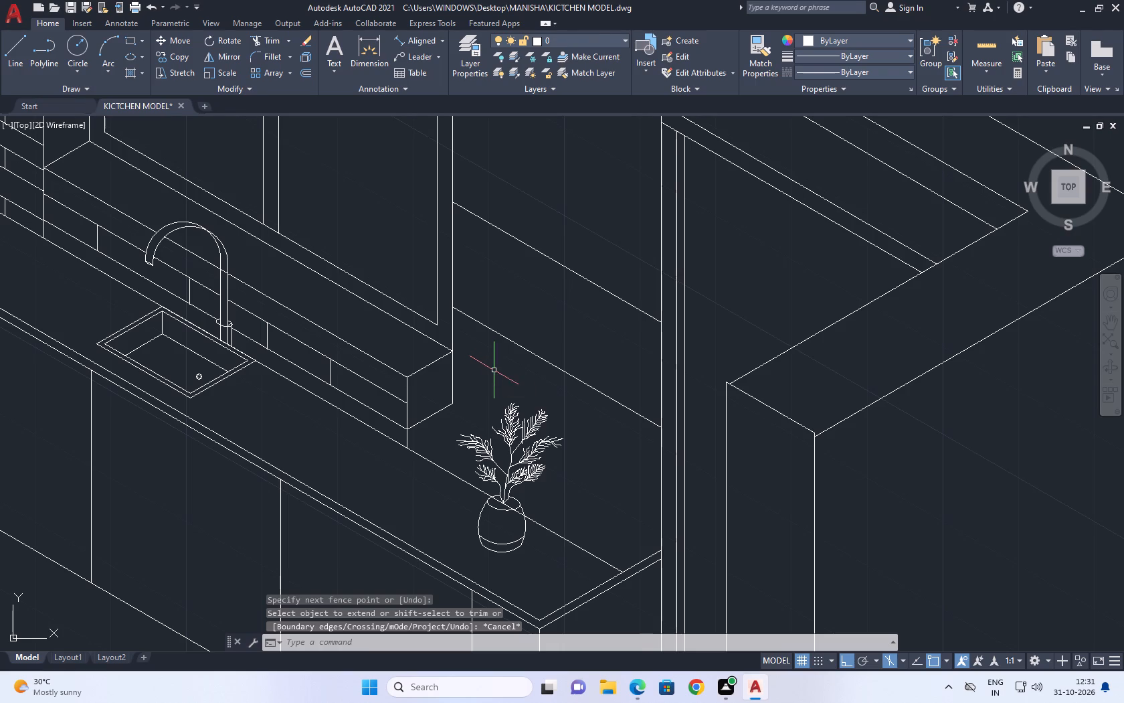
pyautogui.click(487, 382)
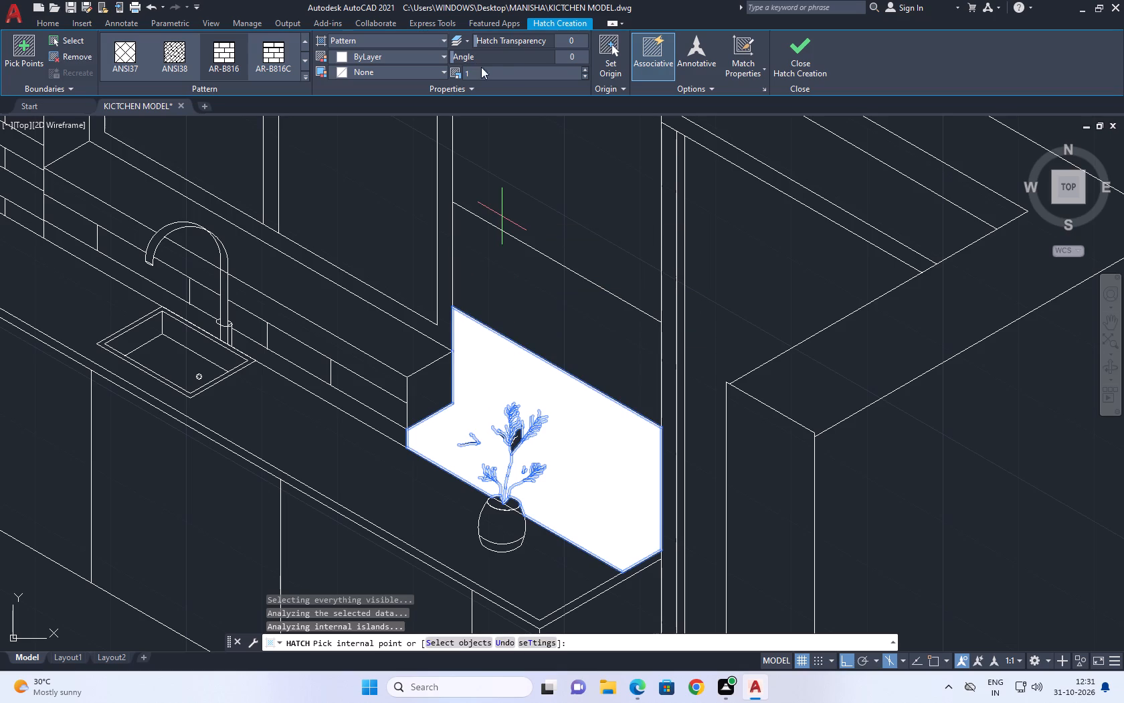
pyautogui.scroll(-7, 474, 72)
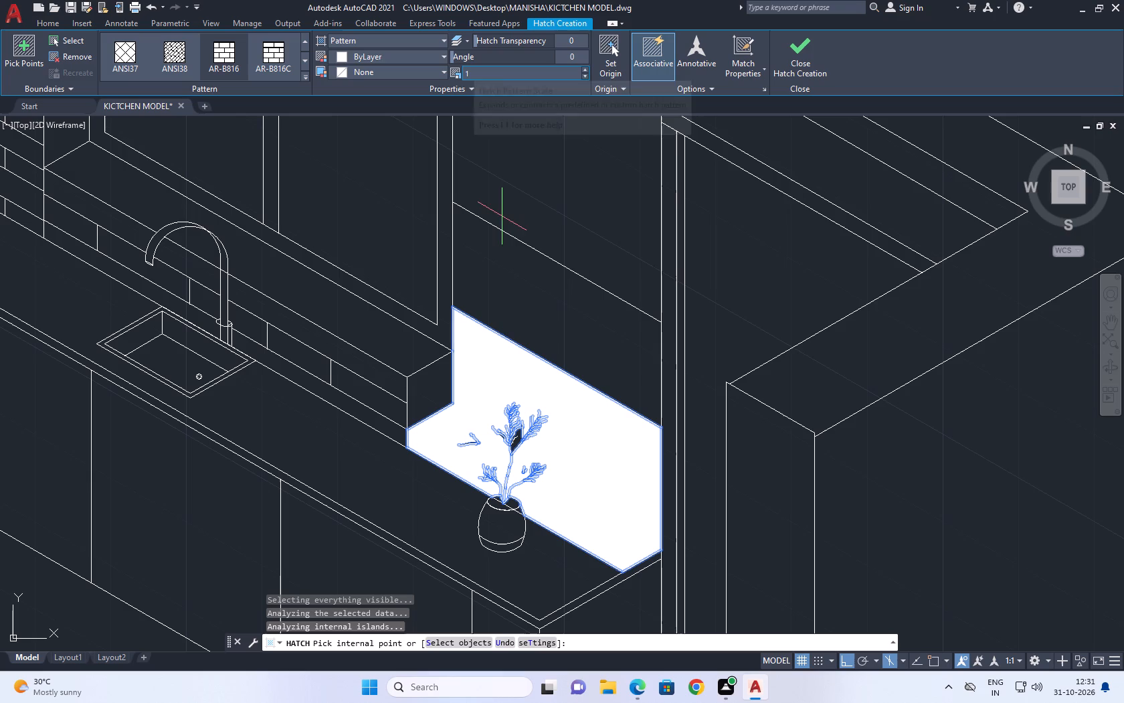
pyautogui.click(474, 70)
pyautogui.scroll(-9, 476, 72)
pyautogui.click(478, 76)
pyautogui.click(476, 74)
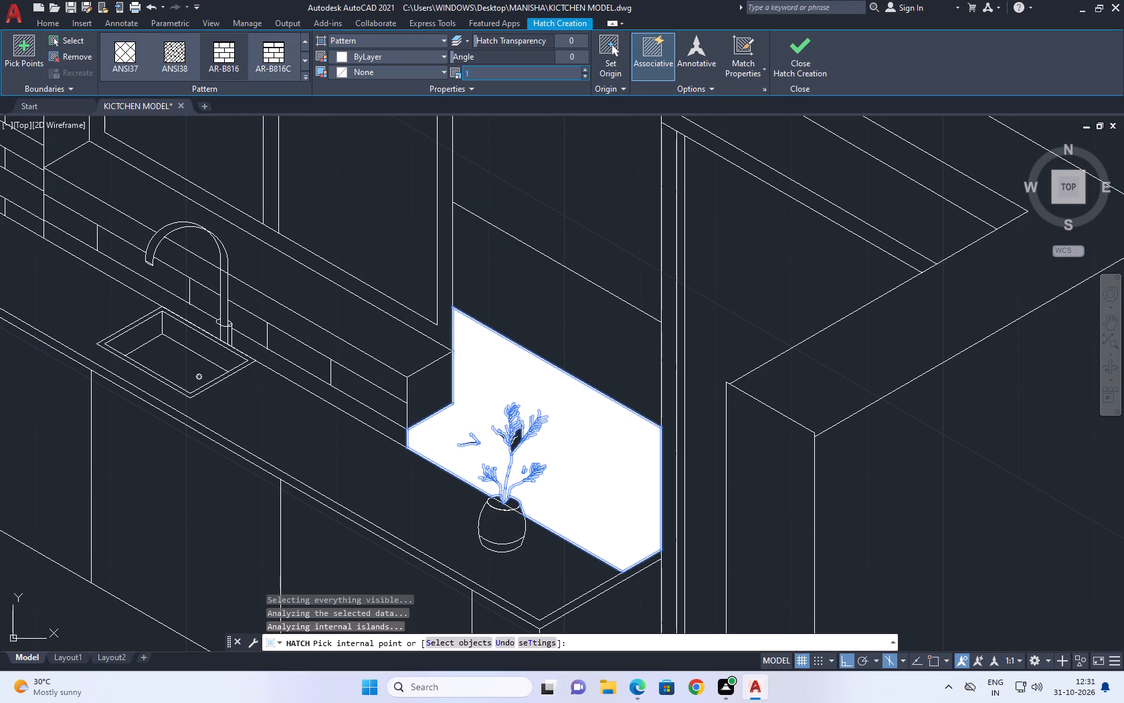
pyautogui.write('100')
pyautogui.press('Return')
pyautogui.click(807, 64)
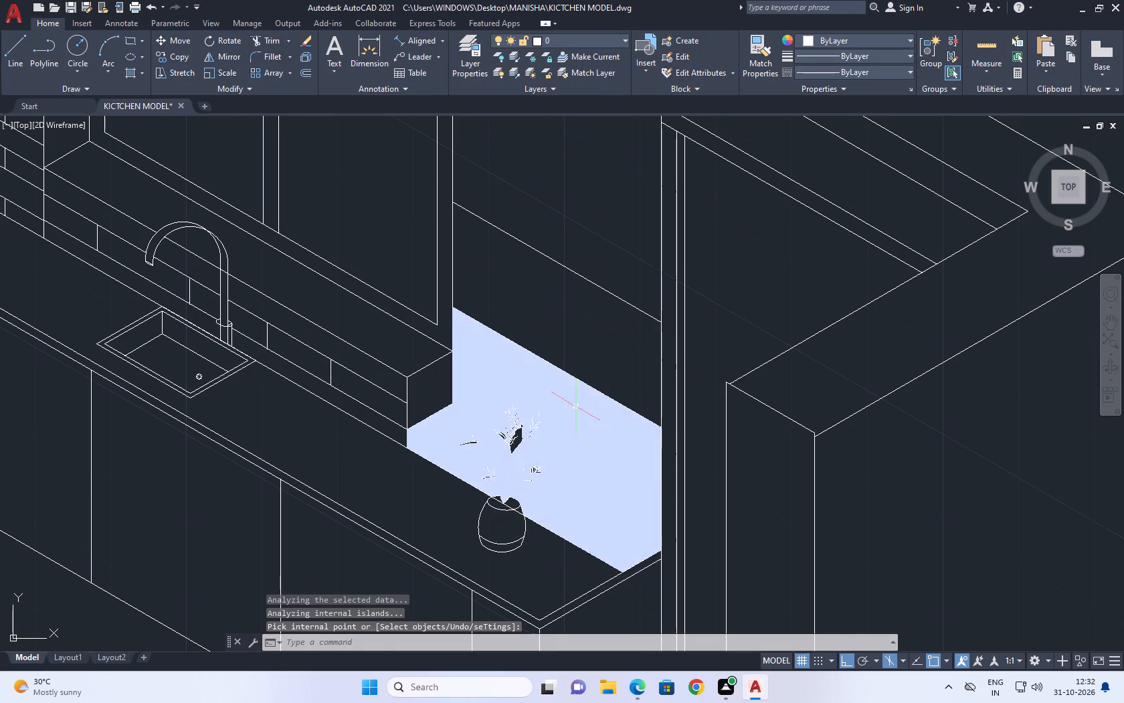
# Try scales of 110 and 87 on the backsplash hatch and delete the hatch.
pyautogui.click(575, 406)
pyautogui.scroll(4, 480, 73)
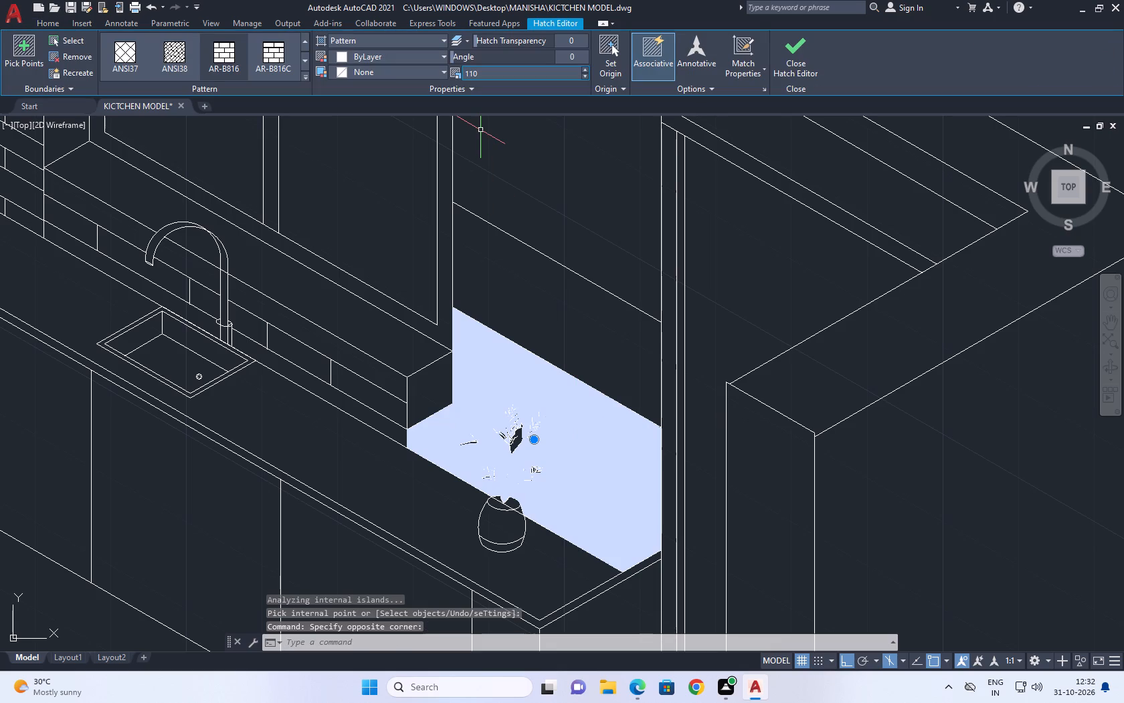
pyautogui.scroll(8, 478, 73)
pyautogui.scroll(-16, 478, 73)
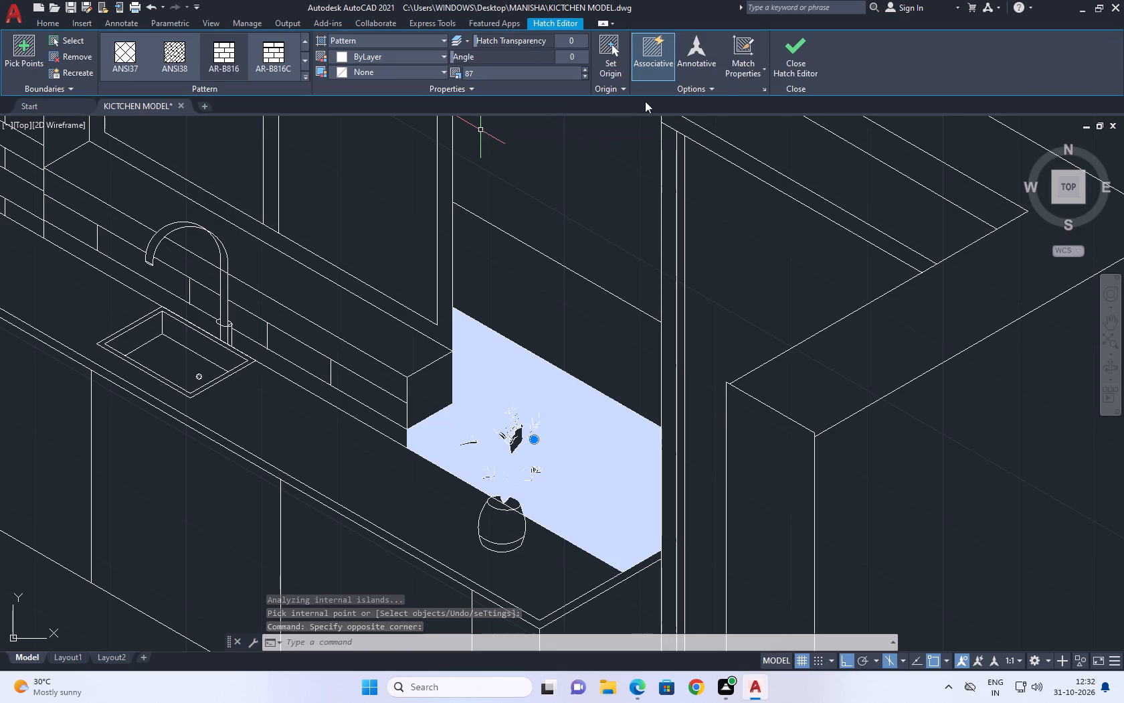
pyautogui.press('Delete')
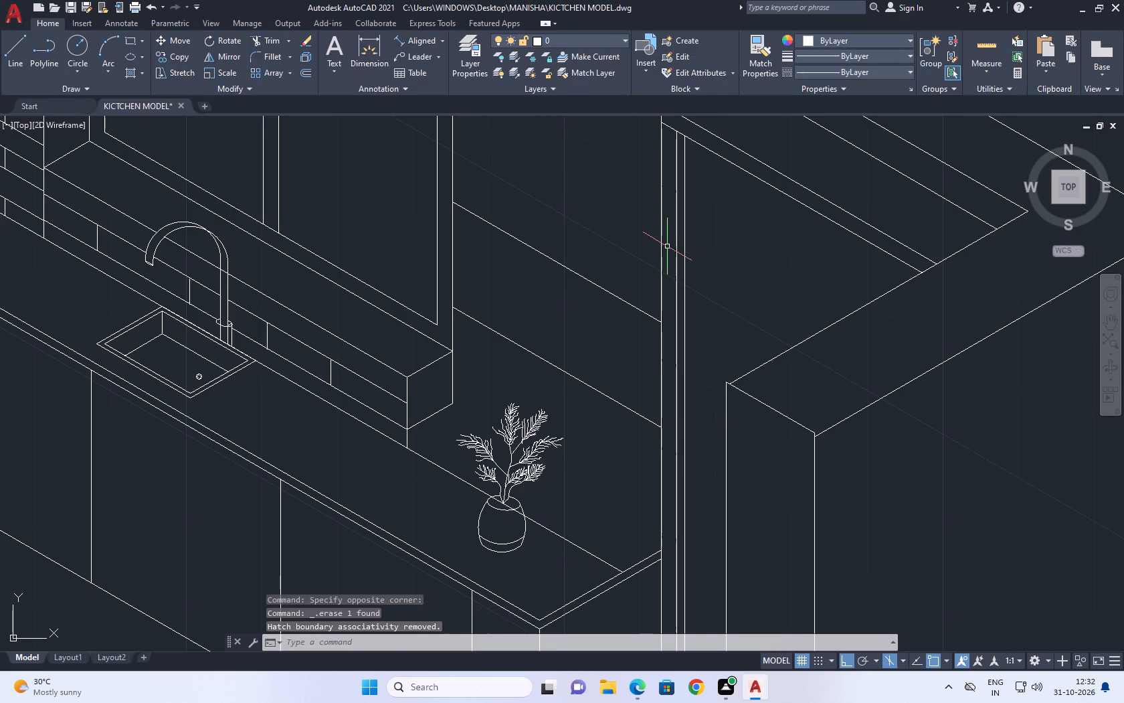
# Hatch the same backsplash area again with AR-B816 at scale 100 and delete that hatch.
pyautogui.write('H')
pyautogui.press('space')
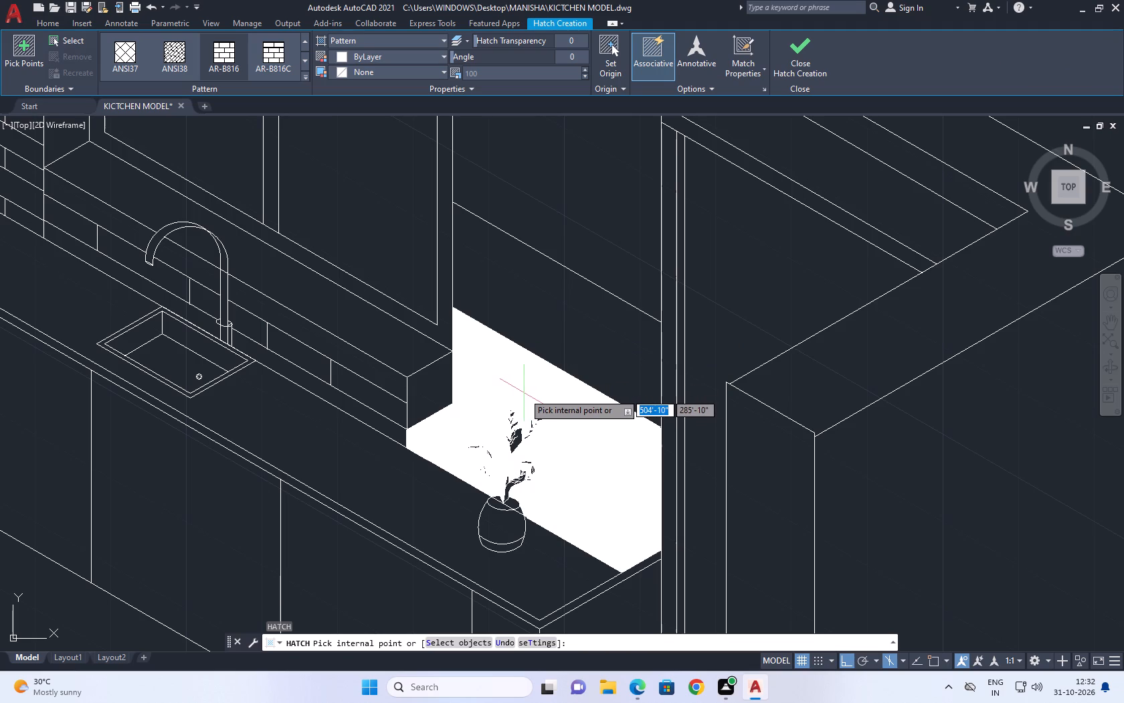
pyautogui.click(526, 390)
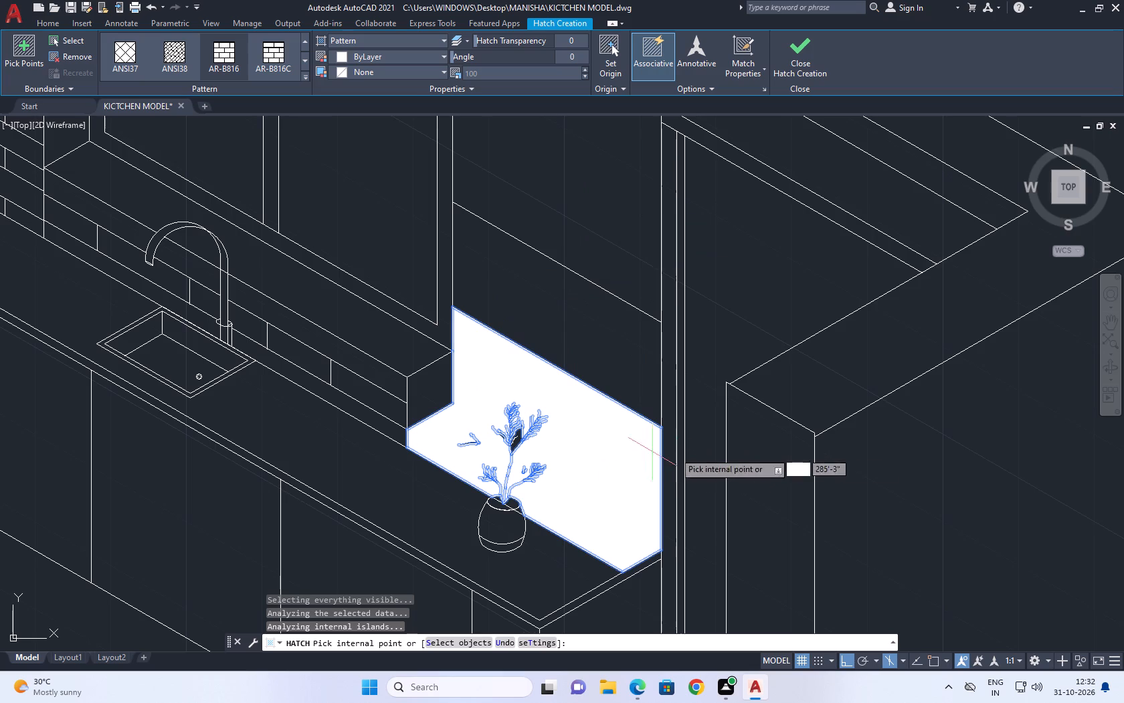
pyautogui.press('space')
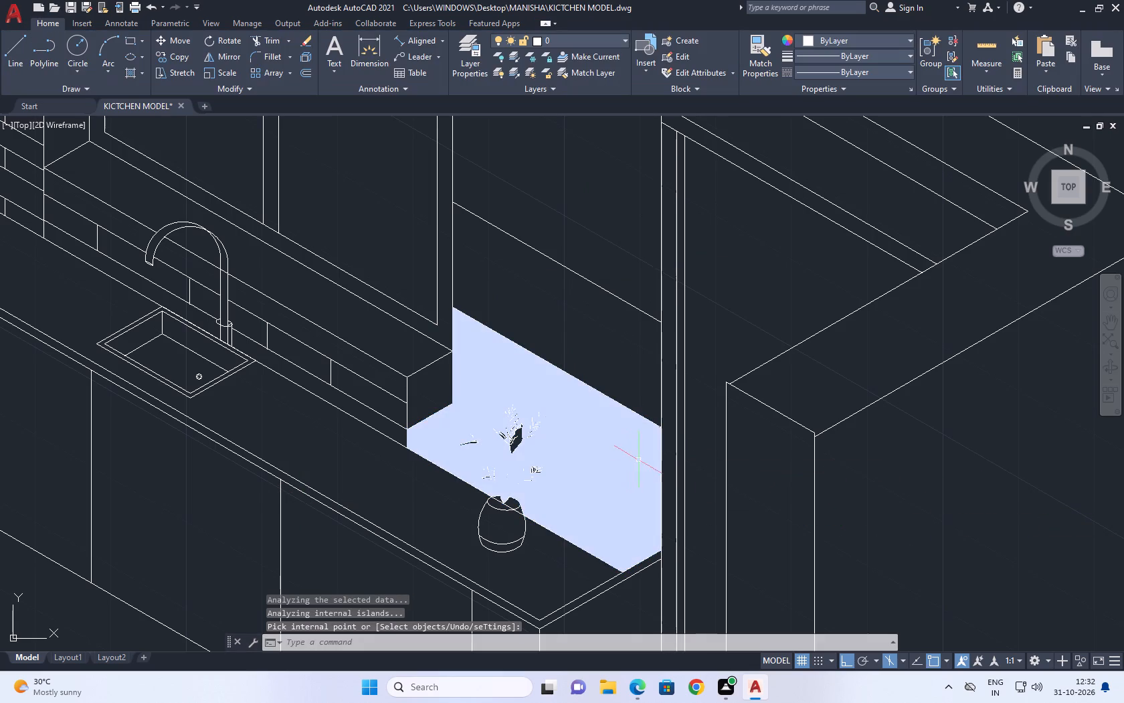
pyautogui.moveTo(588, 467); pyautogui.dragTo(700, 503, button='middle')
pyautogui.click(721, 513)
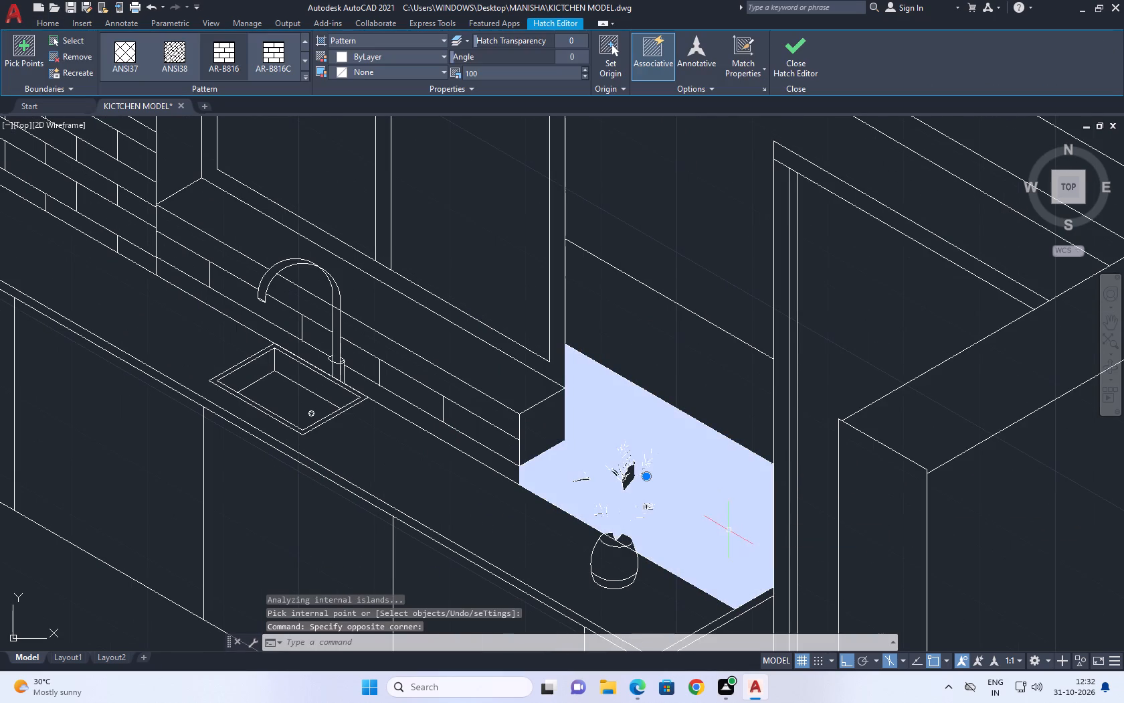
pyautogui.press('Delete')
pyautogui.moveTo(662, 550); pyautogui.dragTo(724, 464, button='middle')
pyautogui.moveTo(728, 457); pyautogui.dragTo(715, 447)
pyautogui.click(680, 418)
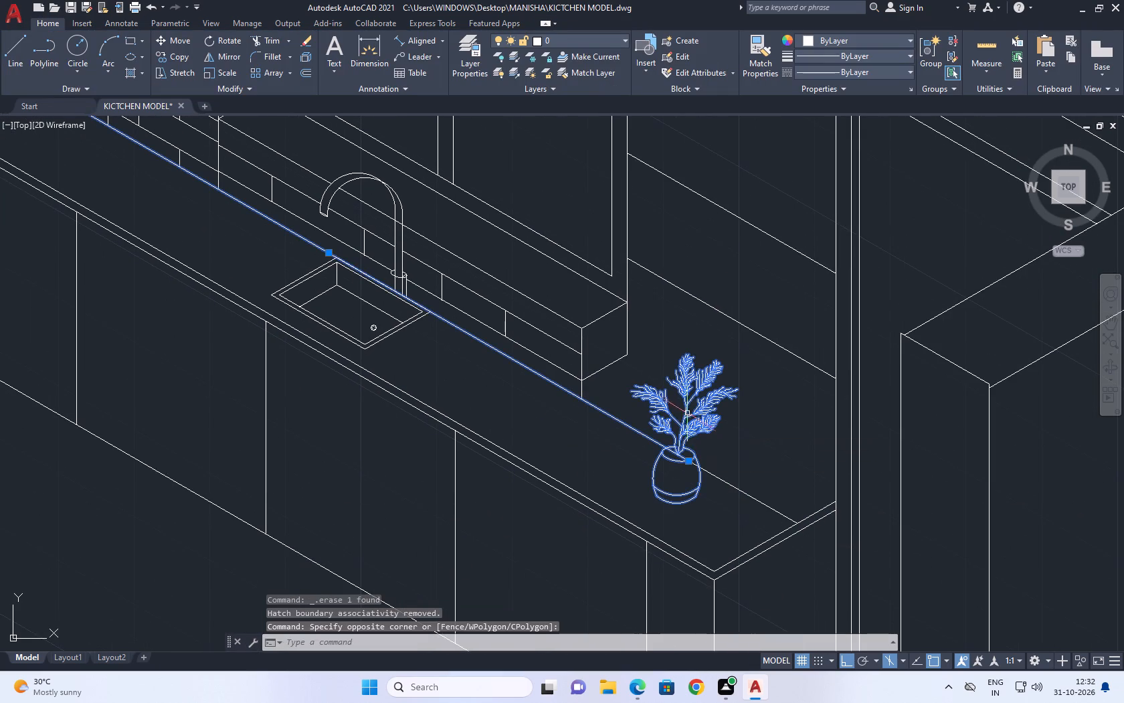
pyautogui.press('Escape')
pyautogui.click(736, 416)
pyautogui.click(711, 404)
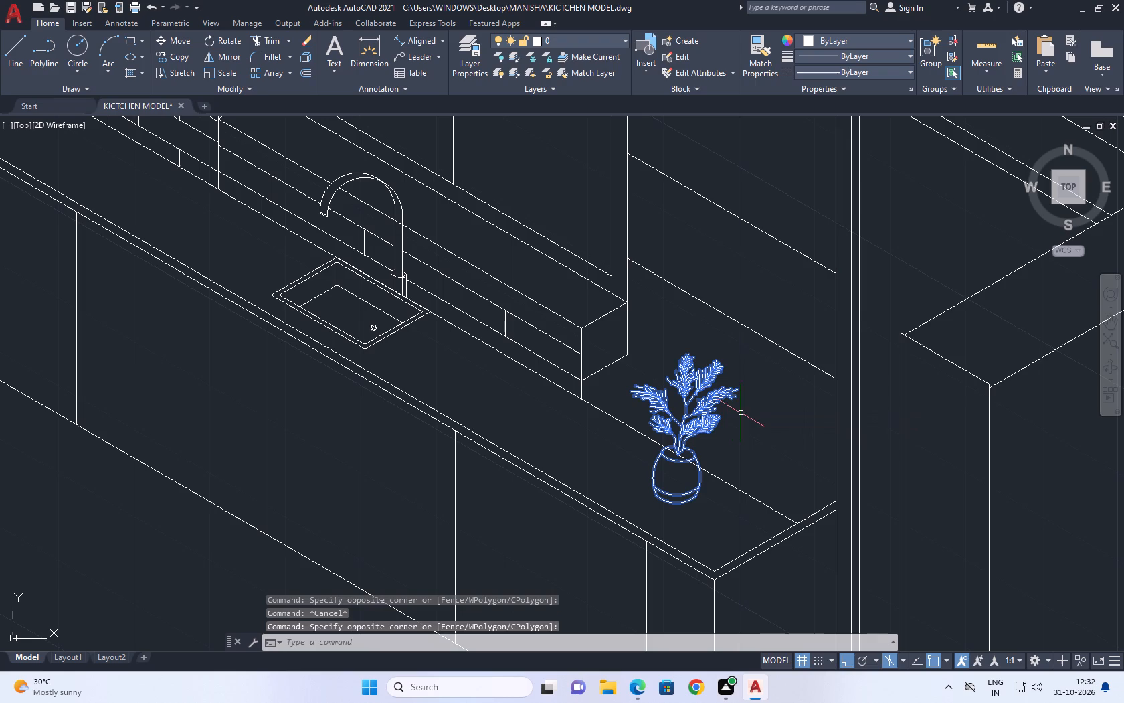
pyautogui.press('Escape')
# Copy the sloping tile row line beside the window to five successive positions below it, down to behind the plant.
pyautogui.click(807, 354)
pyautogui.moveTo(788, 368); pyautogui.dragTo(787, 376)
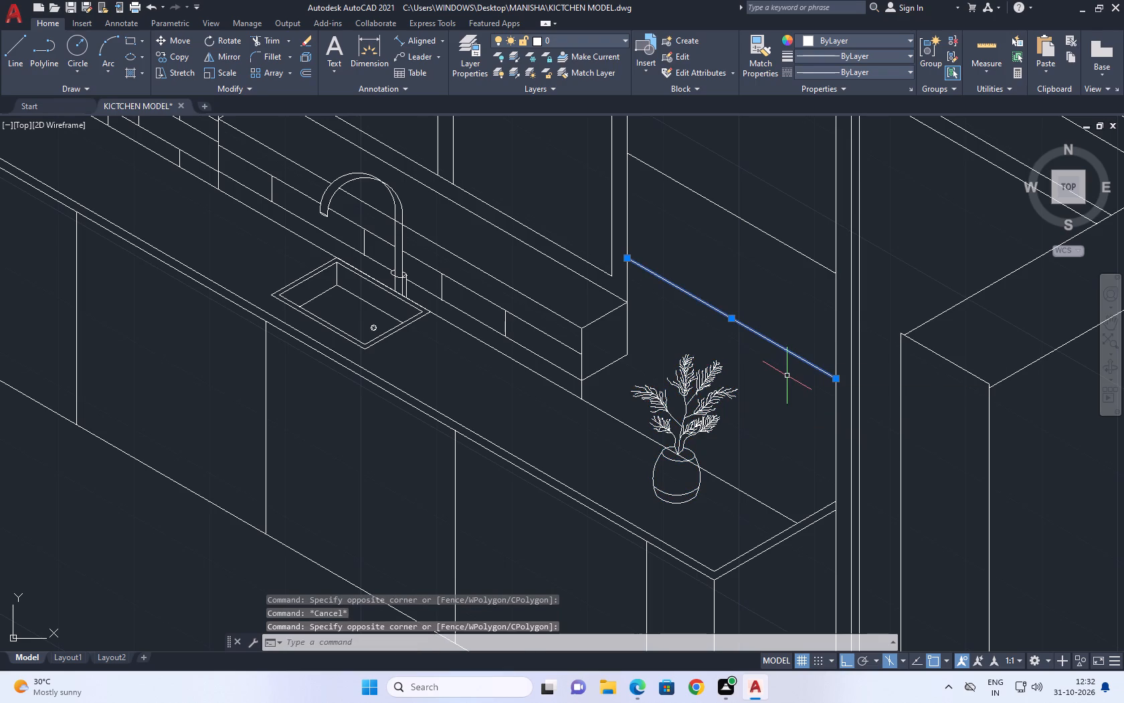
pyautogui.press('c')
pyautogui.press('o')
pyautogui.press('space')
pyautogui.click(808, 348)
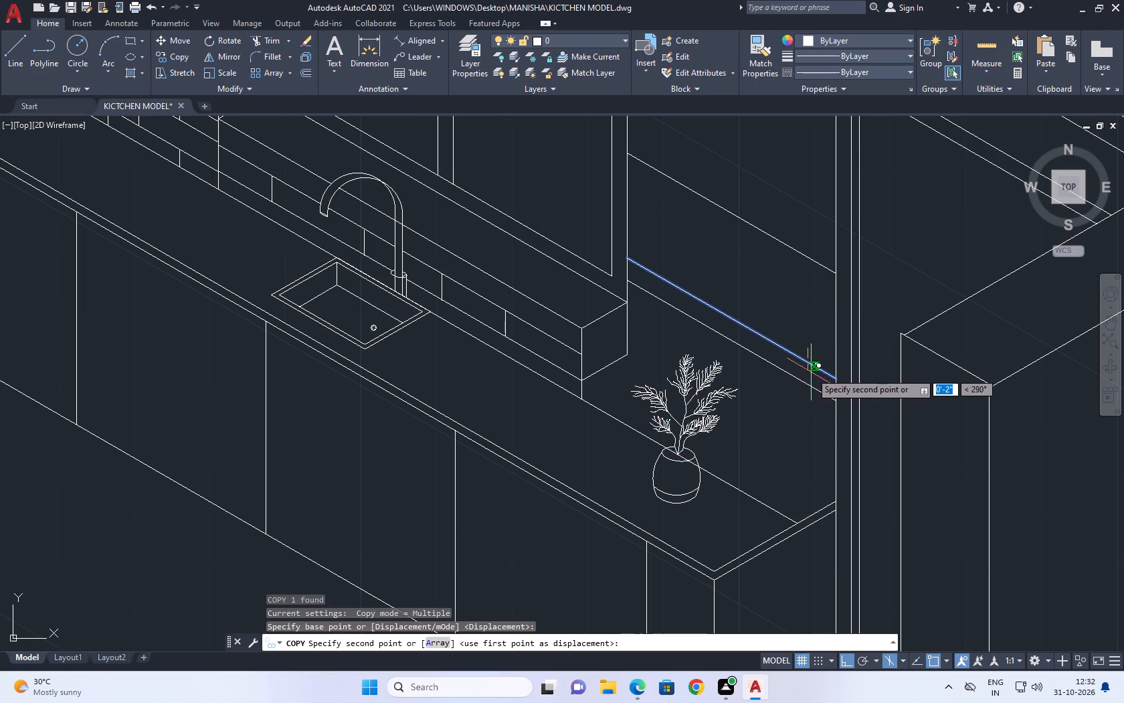
pyautogui.click(808, 374)
pyautogui.click(809, 396)
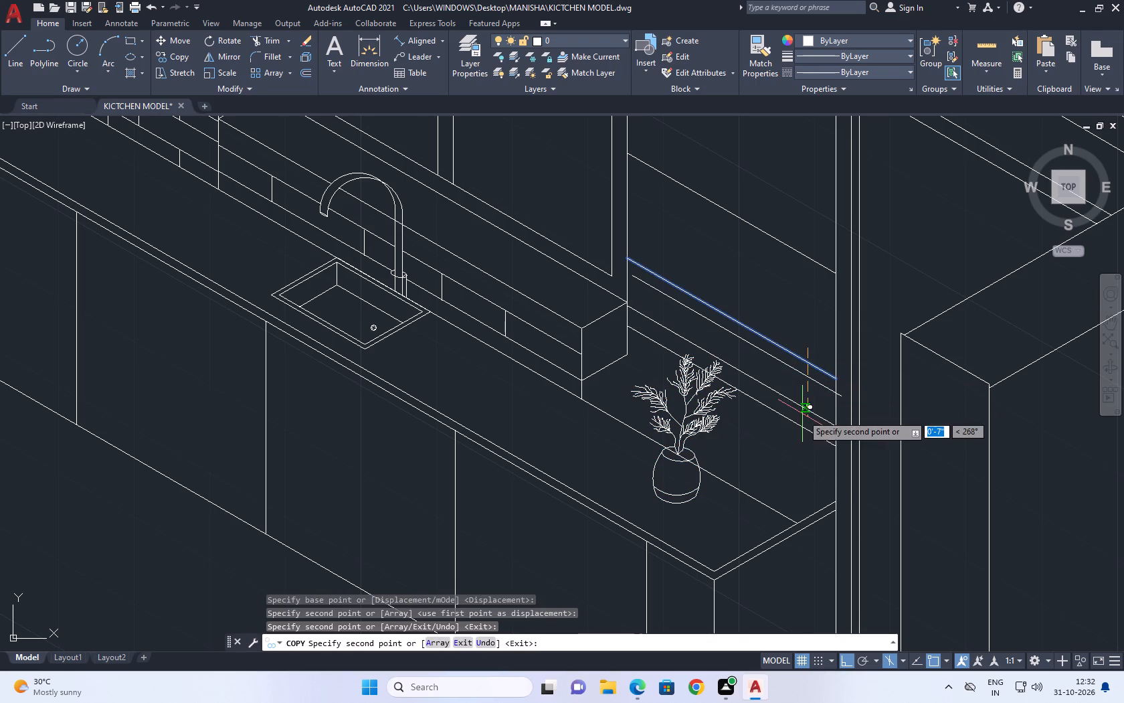
pyautogui.click(802, 414)
pyautogui.click(794, 447)
pyautogui.click(799, 433)
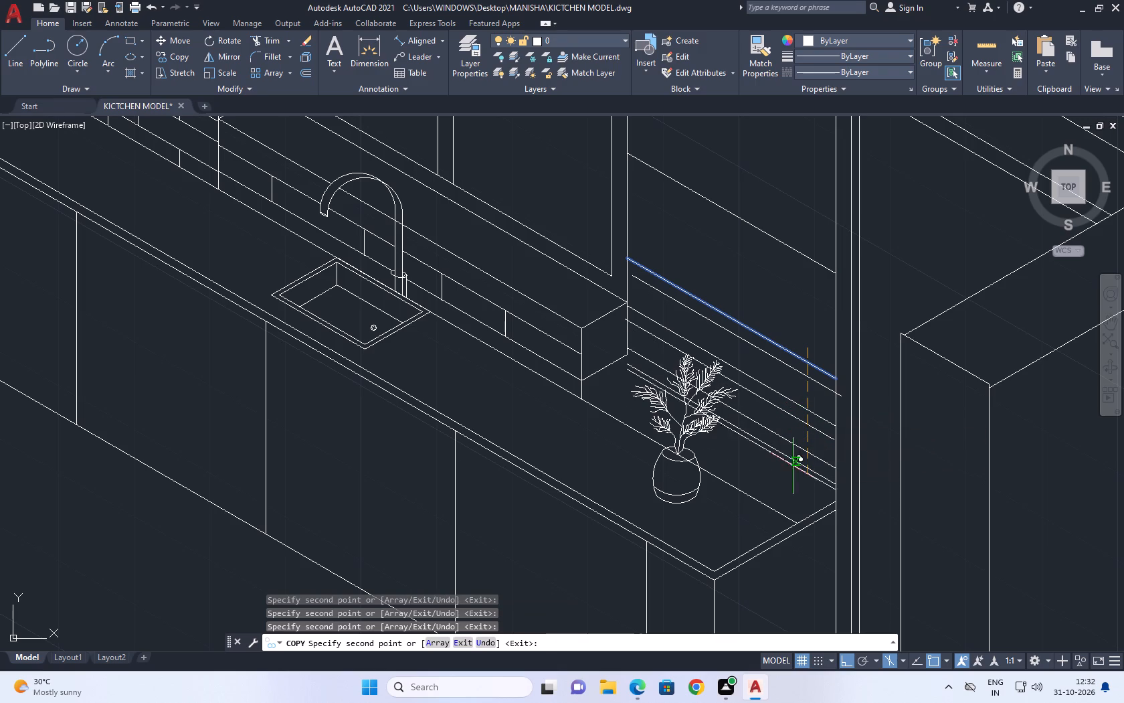
pyautogui.press('Escape')
# Copy the lowest tile row line behind the plant to two more positions below it, towards the countertop's back edge.
pyautogui.moveTo(775, 435); pyautogui.dragTo(846, 438, button='middle')
pyautogui.moveTo(656, 422); pyautogui.dragTo(704, 457, button='middle')
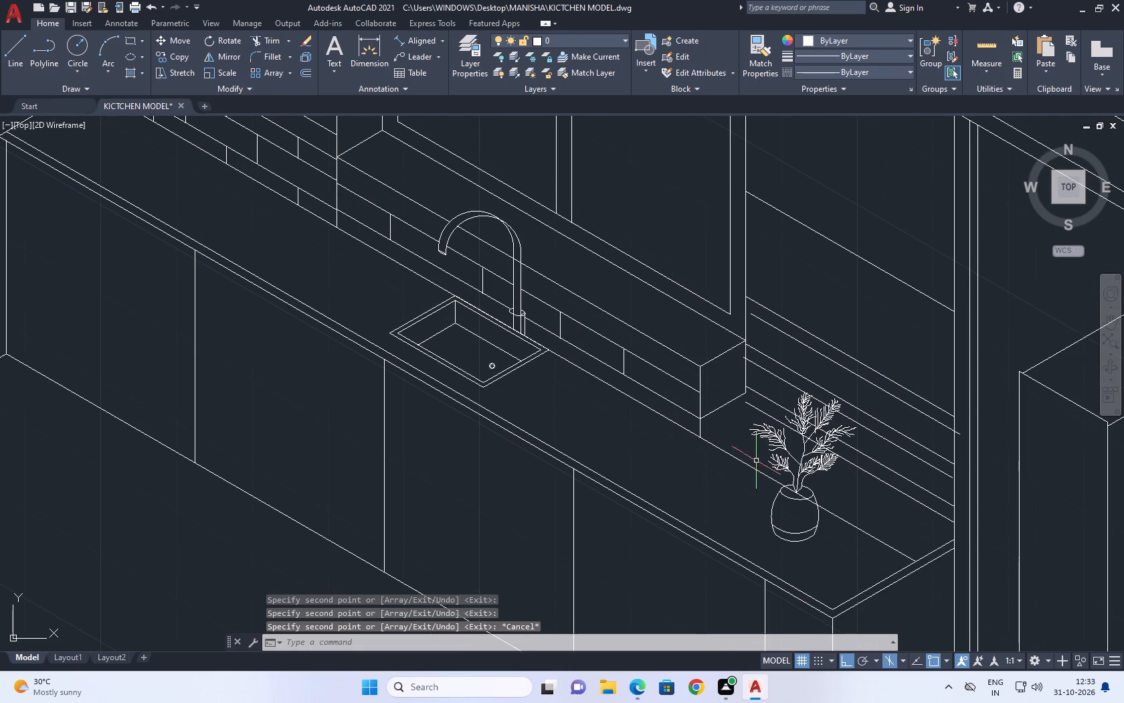
pyautogui.scroll(2, 917, 574)
pyautogui.moveTo(877, 377); pyautogui.dragTo(878, 451, button='middle')
pyautogui.click(869, 422)
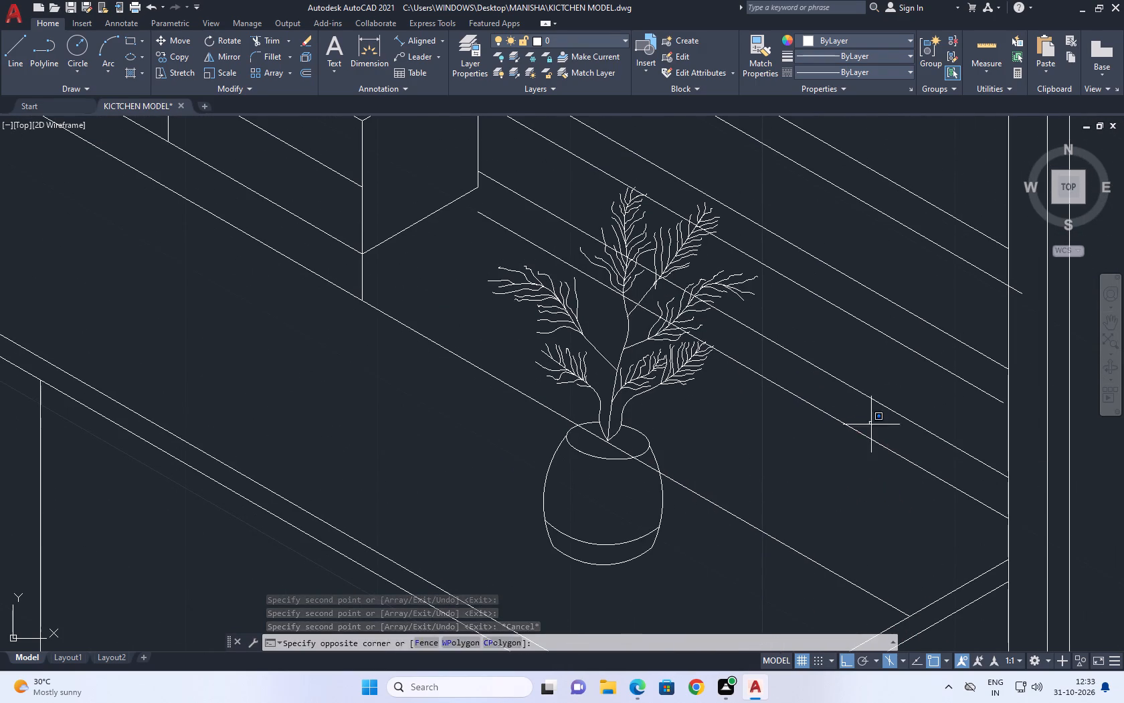
pyautogui.moveTo(824, 441); pyautogui.dragTo(824, 447)
pyautogui.press('c')
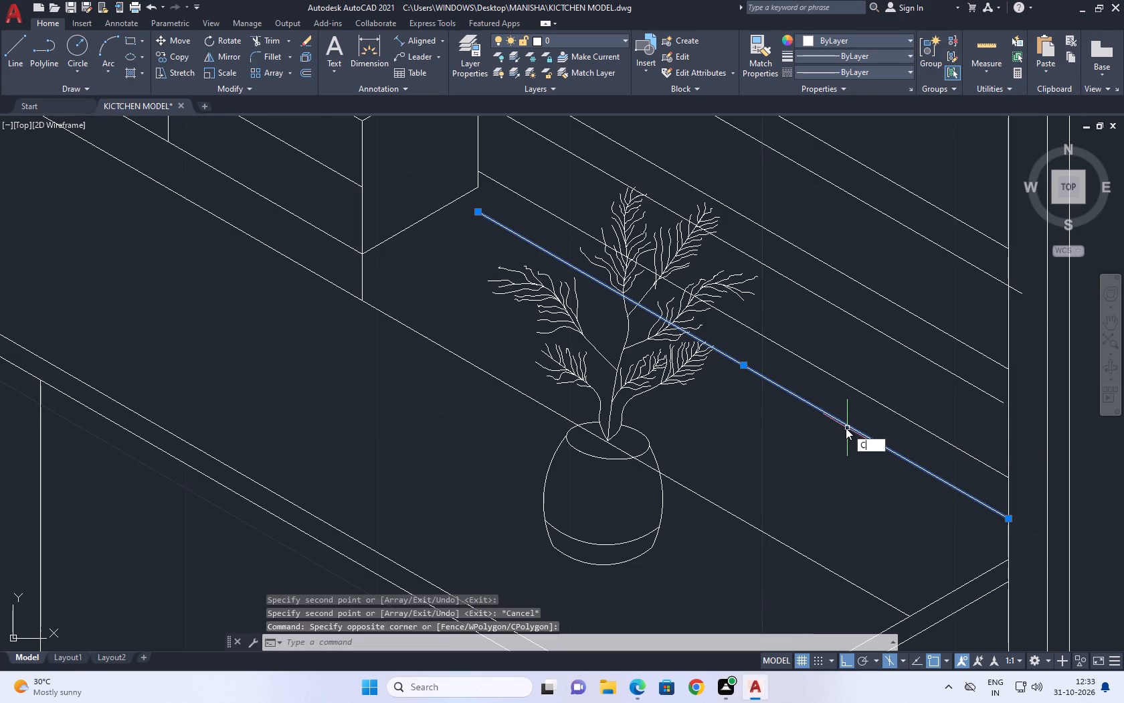
pyautogui.press('o')
pyautogui.press('space')
pyautogui.click(853, 428)
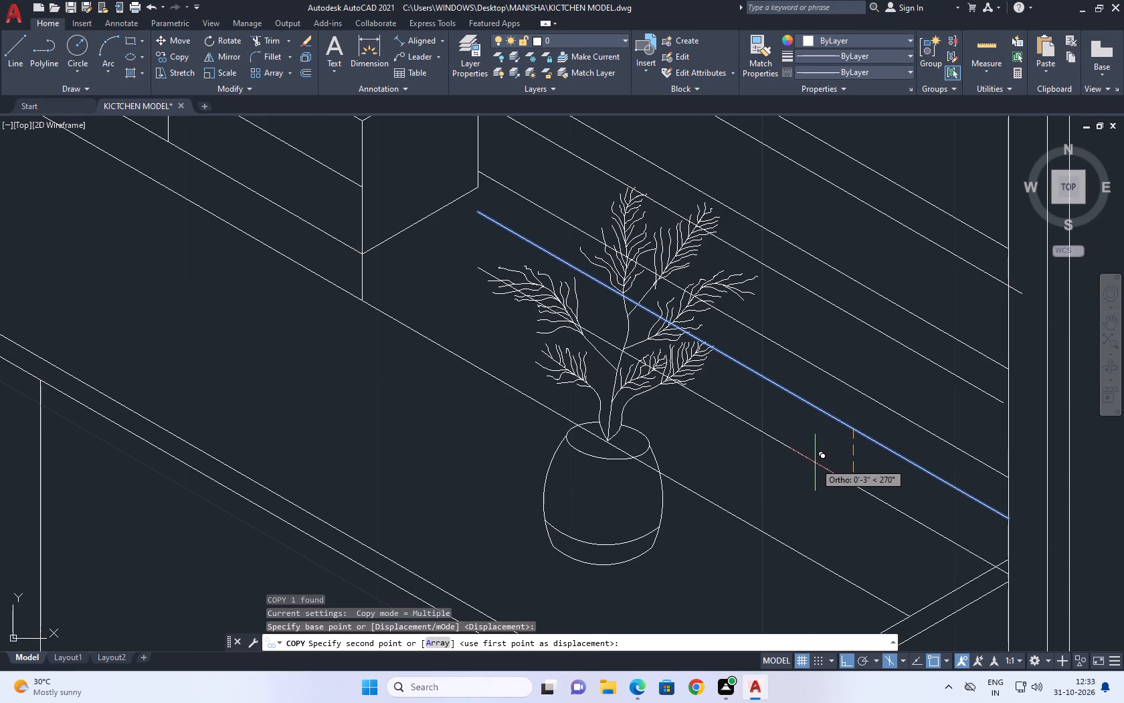
pyautogui.click(838, 473)
pyautogui.click(808, 501)
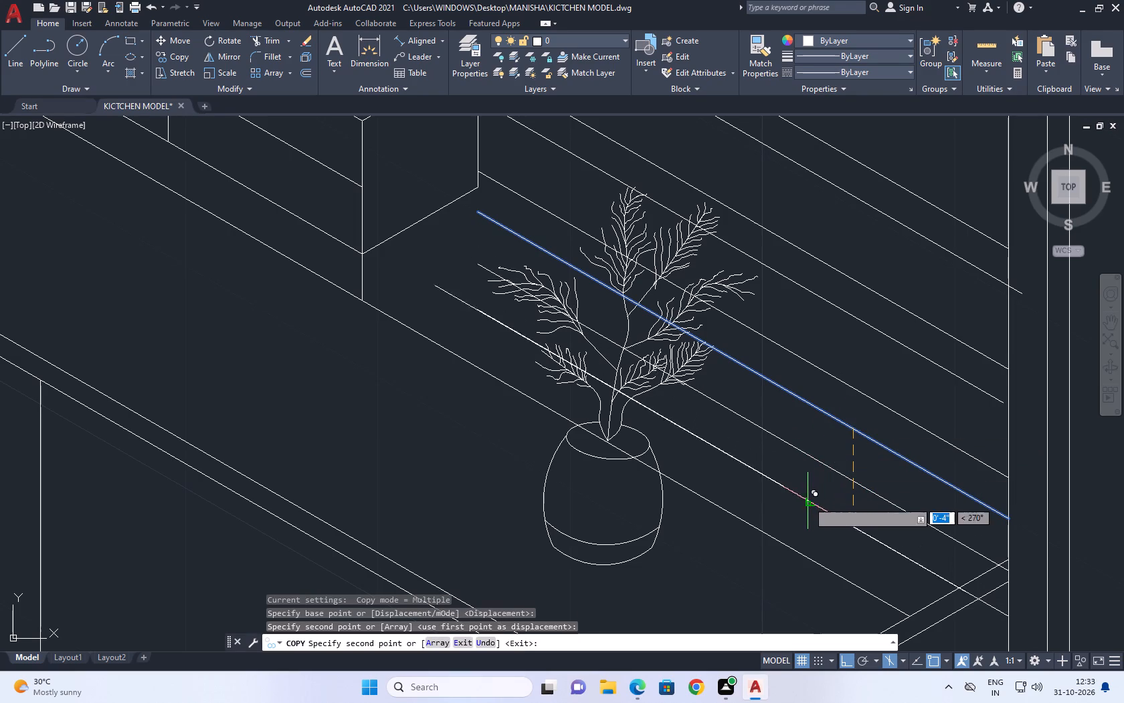
pyautogui.press('Escape')
# Trim the tile row lines crossing the open gaps between the plant's stem and its right-hand fronds.
pyautogui.moveTo(682, 369); pyautogui.dragTo(704, 406, button='middle')
pyautogui.press('t')
pyautogui.press('r')
pyautogui.press('space')
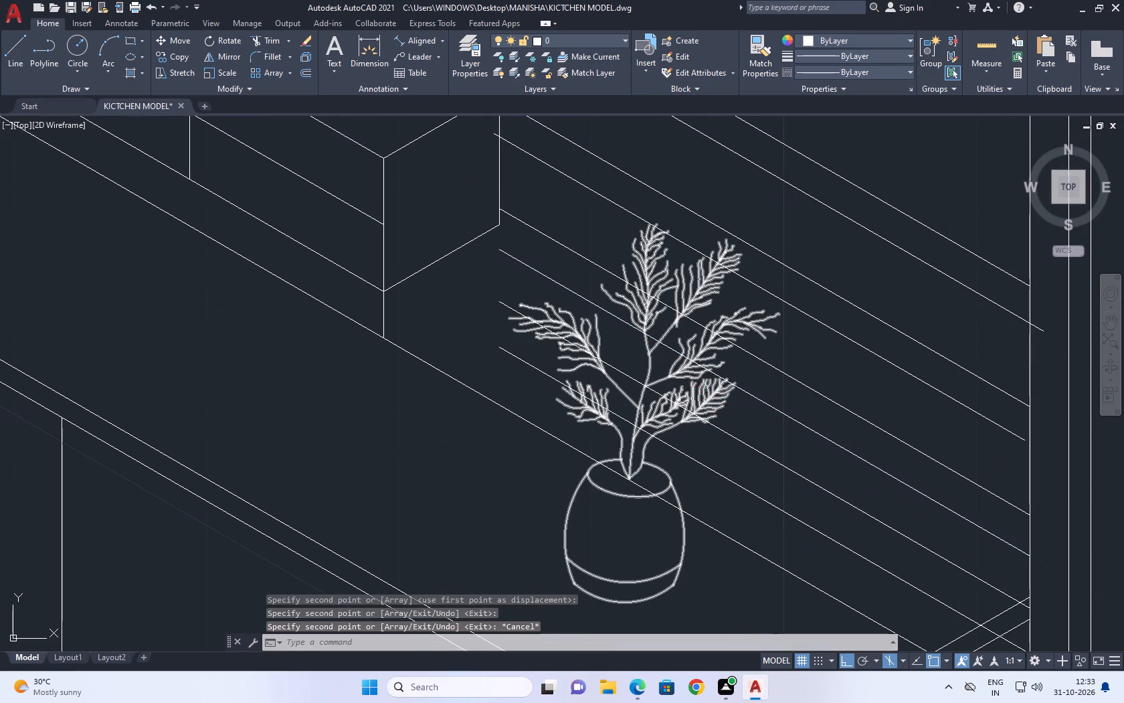
pyautogui.moveTo(653, 433); pyautogui.dragTo(646, 433)
pyautogui.click(640, 435)
pyautogui.click(654, 362)
pyautogui.moveTo(635, 341); pyautogui.dragTo(626, 361)
pyautogui.click(596, 426)
pyautogui.click(679, 279)
pyautogui.click(686, 309)
pyautogui.click(634, 374)
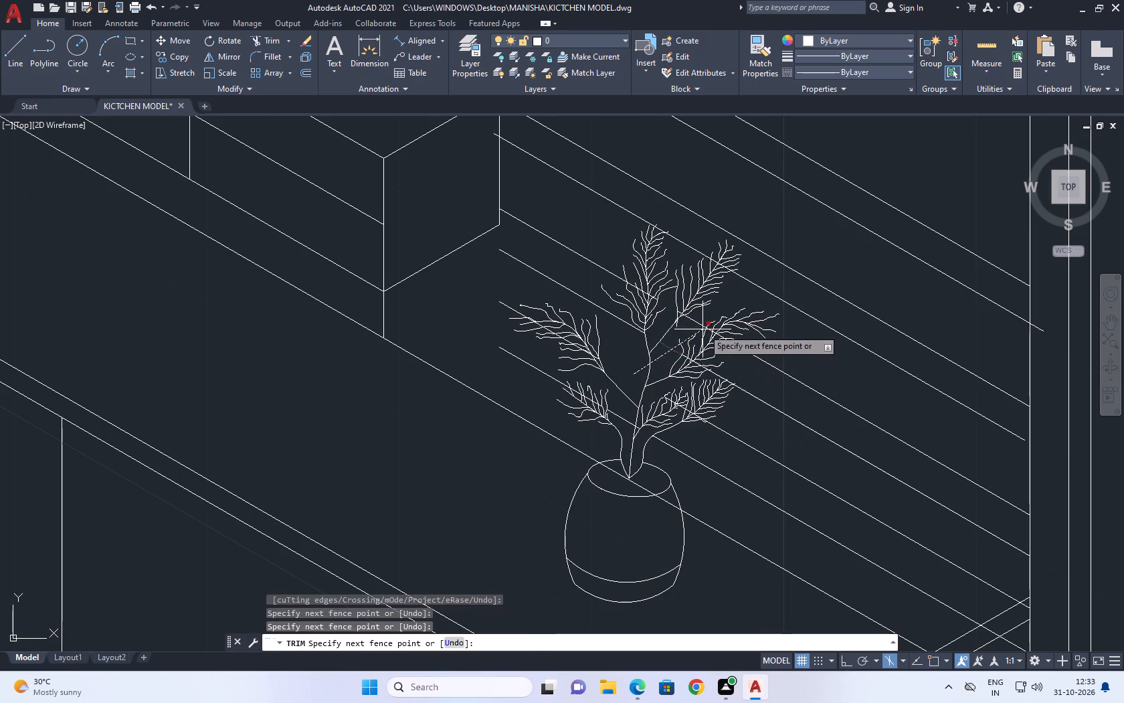
pyautogui.click(721, 313)
pyautogui.click(719, 335)
pyautogui.click(725, 317)
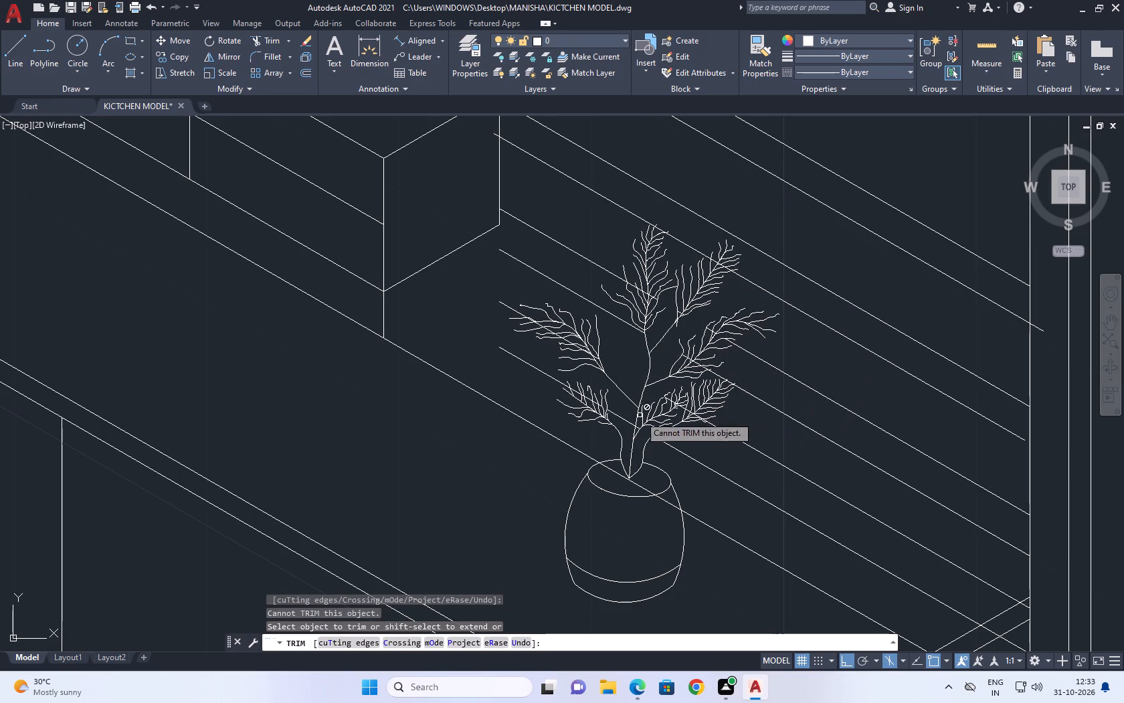
pyautogui.click(639, 420)
pyautogui.click(727, 323)
# Trim the tile row line pieces showing through the upper leaves of the plant's middle right frond.
pyautogui.scroll(2, 696, 343)
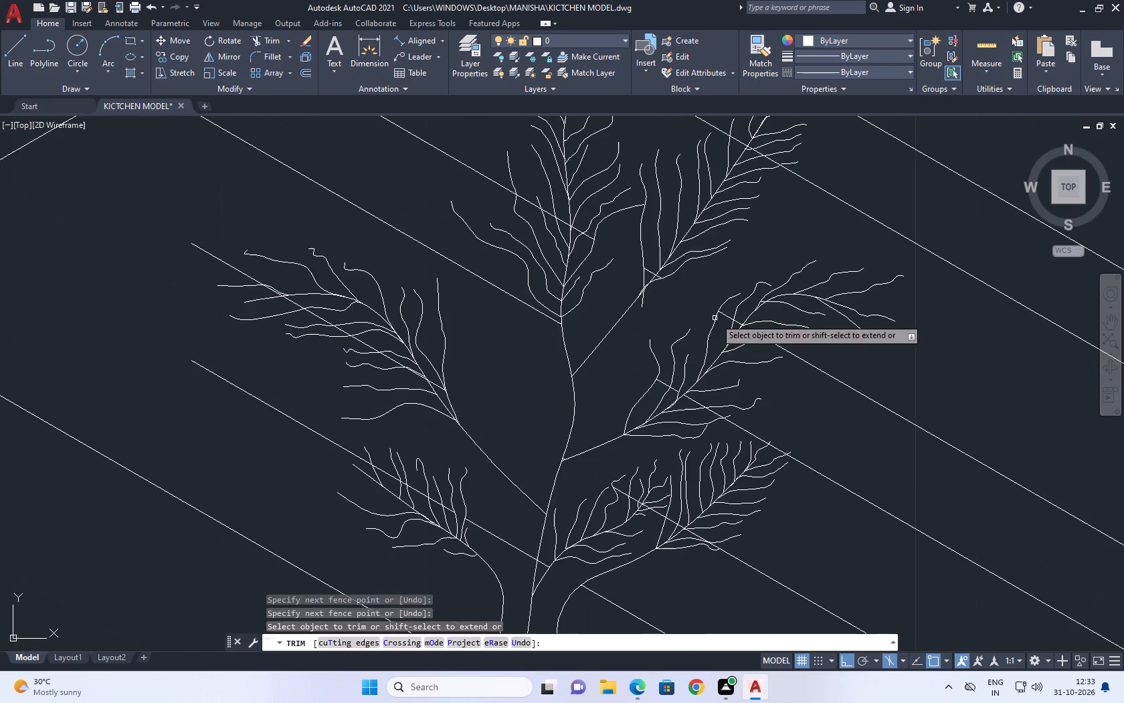
pyautogui.click(715, 311)
pyautogui.click(633, 437)
pyautogui.click(749, 299)
pyautogui.moveTo(699, 359); pyautogui.dragTo(697, 364)
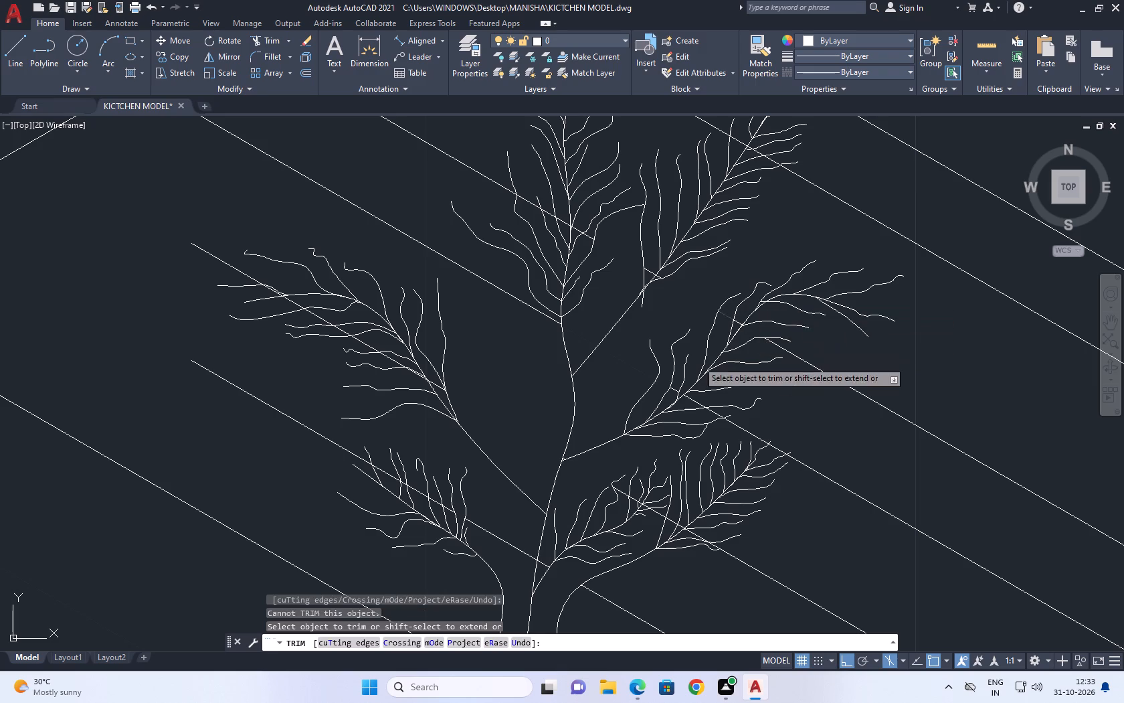
pyautogui.moveTo(697, 364); pyautogui.dragTo(709, 367)
pyautogui.click(771, 296)
pyautogui.moveTo(754, 287); pyautogui.dragTo(740, 296)
pyautogui.click(705, 320)
pyautogui.click(752, 289)
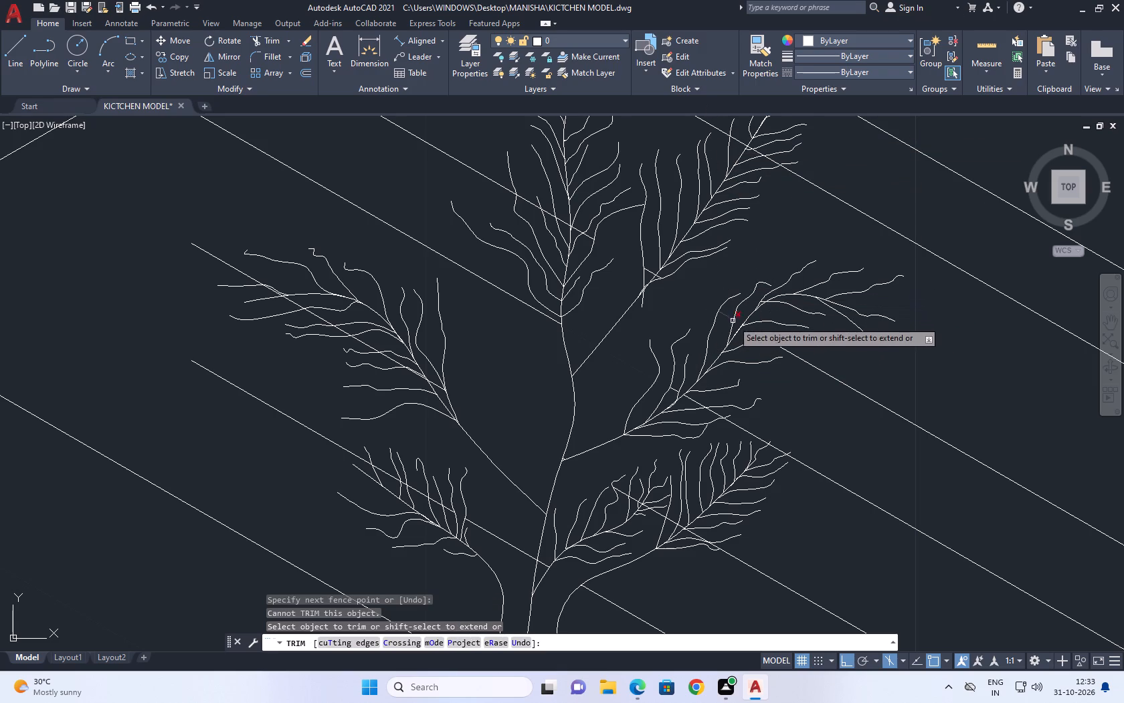
pyautogui.moveTo(730, 311); pyautogui.dragTo(708, 282, button='middle')
pyautogui.scroll(1, 707, 270)
pyautogui.click(709, 243)
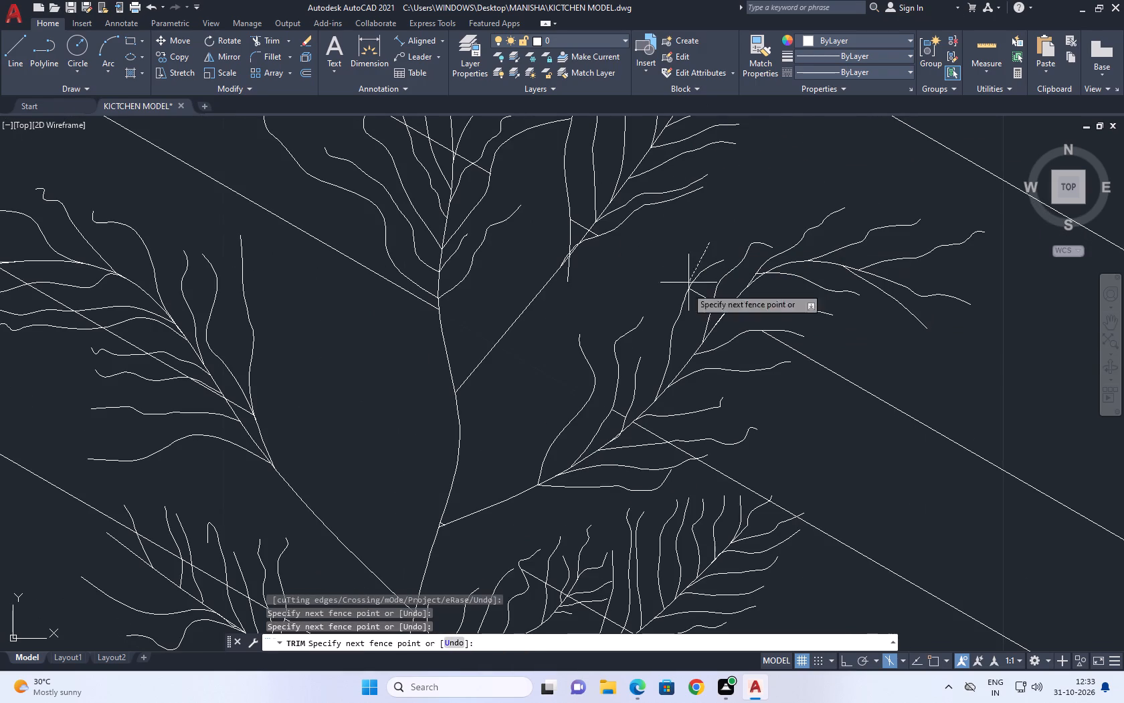
pyautogui.click(682, 349)
# Trim the tile row line crossing the lower leaves of the plant's middle right frond.
pyautogui.moveTo(689, 319); pyautogui.dragTo(690, 163, button='middle')
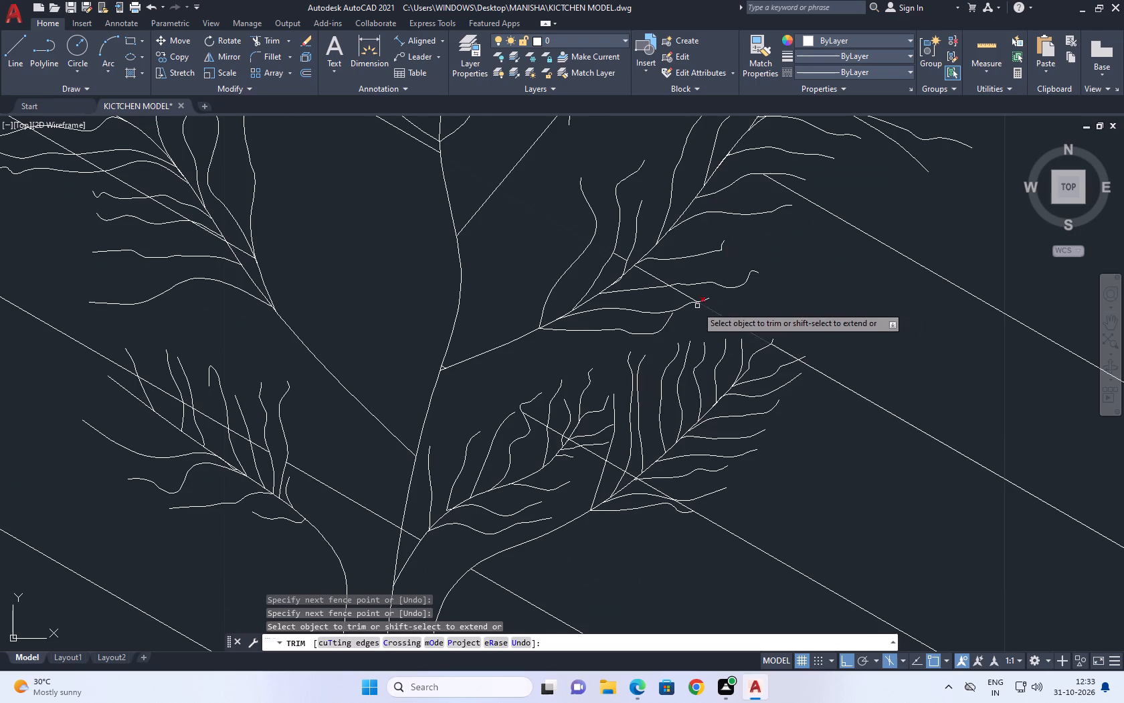
pyautogui.moveTo(740, 376); pyautogui.dragTo(739, 366, button='middle')
pyautogui.click(666, 178)
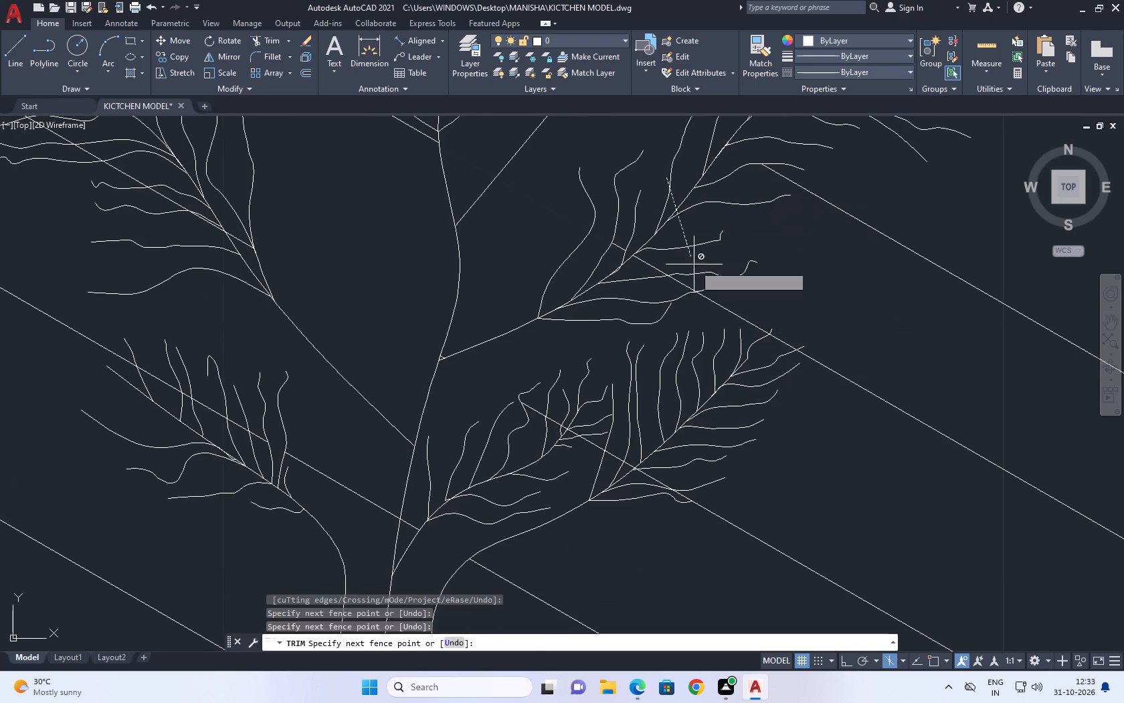
pyautogui.moveTo(713, 358); pyautogui.dragTo(711, 365)
pyautogui.click(686, 217)
pyautogui.click(619, 307)
pyautogui.click(625, 234)
pyautogui.moveTo(608, 264); pyautogui.dragTo(607, 271)
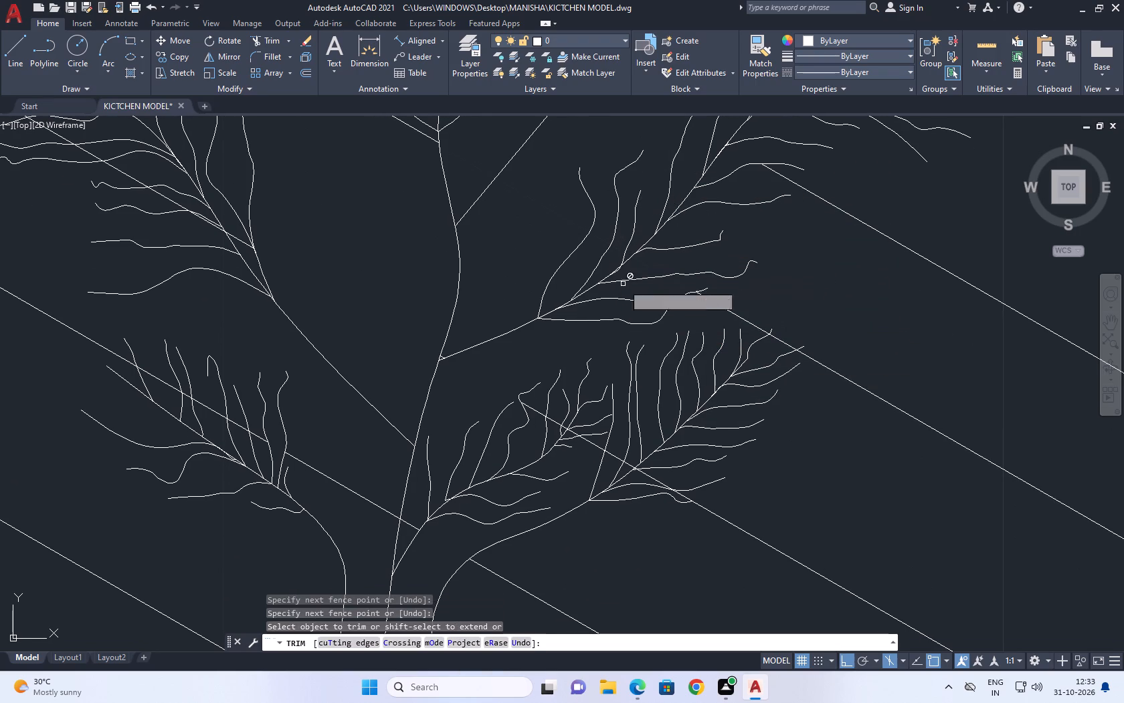
pyautogui.moveTo(611, 354); pyautogui.dragTo(610, 344)
# Trim the tile row line pieces crossing the leaves of the plant's outer lower right frond.
pyautogui.click(547, 533)
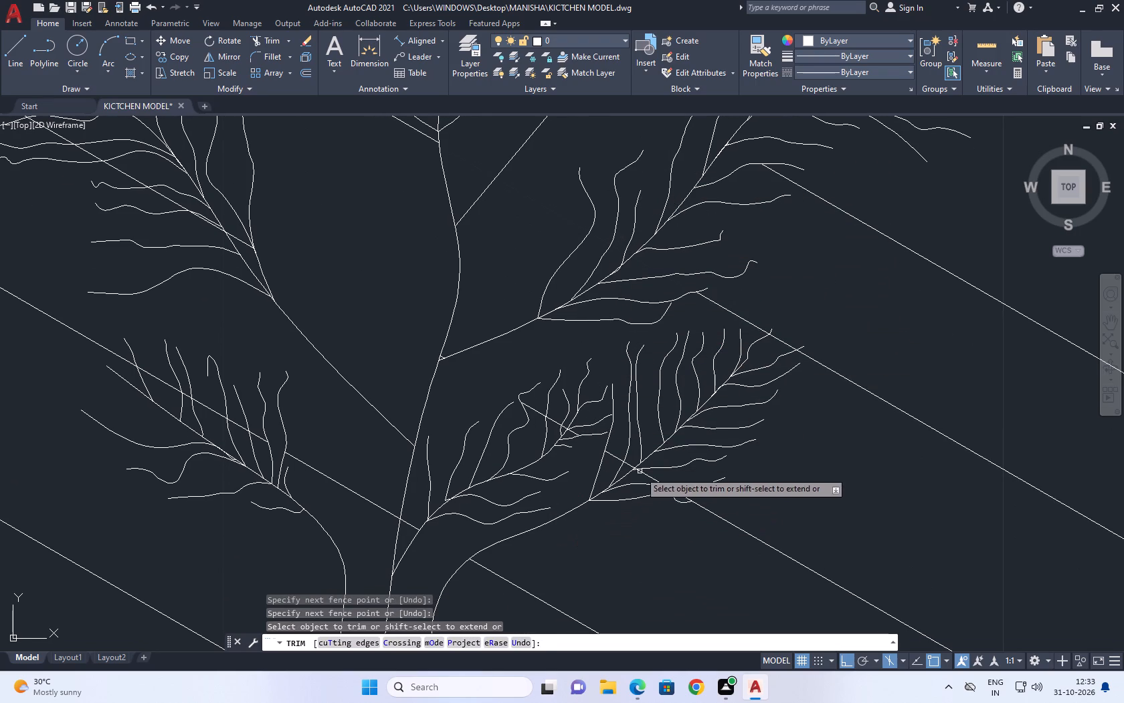
pyautogui.moveTo(633, 460); pyautogui.dragTo(624, 452)
pyautogui.click(600, 459)
pyautogui.click(668, 459)
pyautogui.click(603, 484)
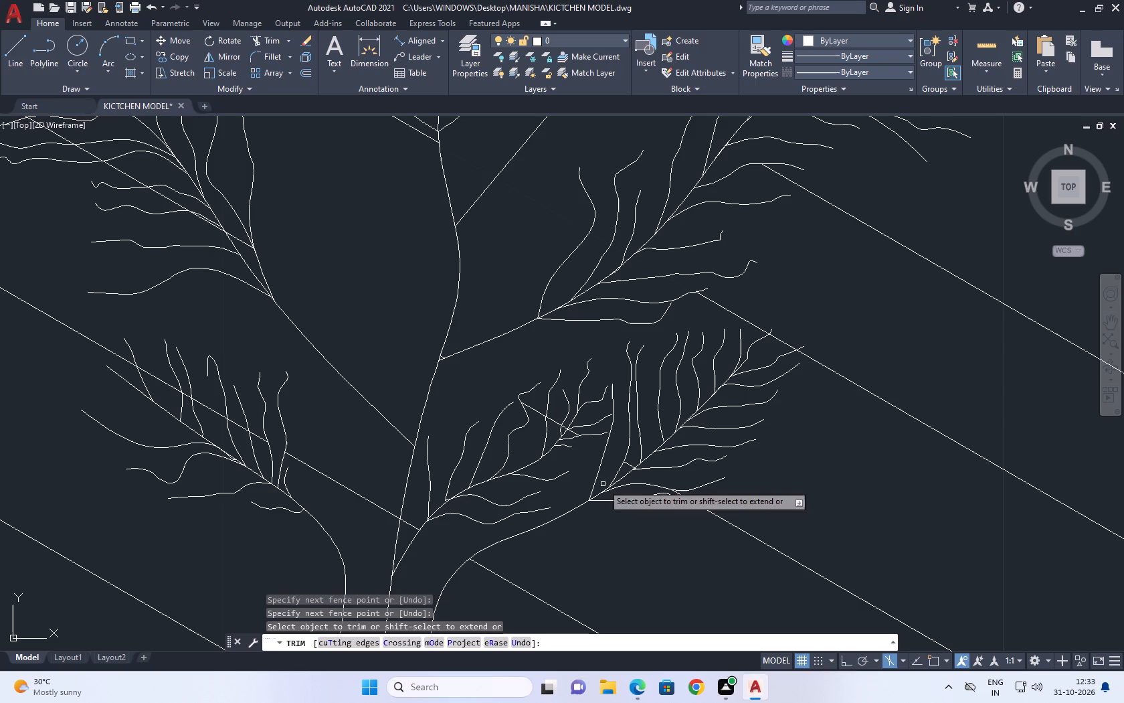
pyautogui.click(646, 455)
pyautogui.click(600, 476)
# Trim the remaining tile row line pieces inside the small inner frond at the plant's lower right.
pyautogui.click(587, 392)
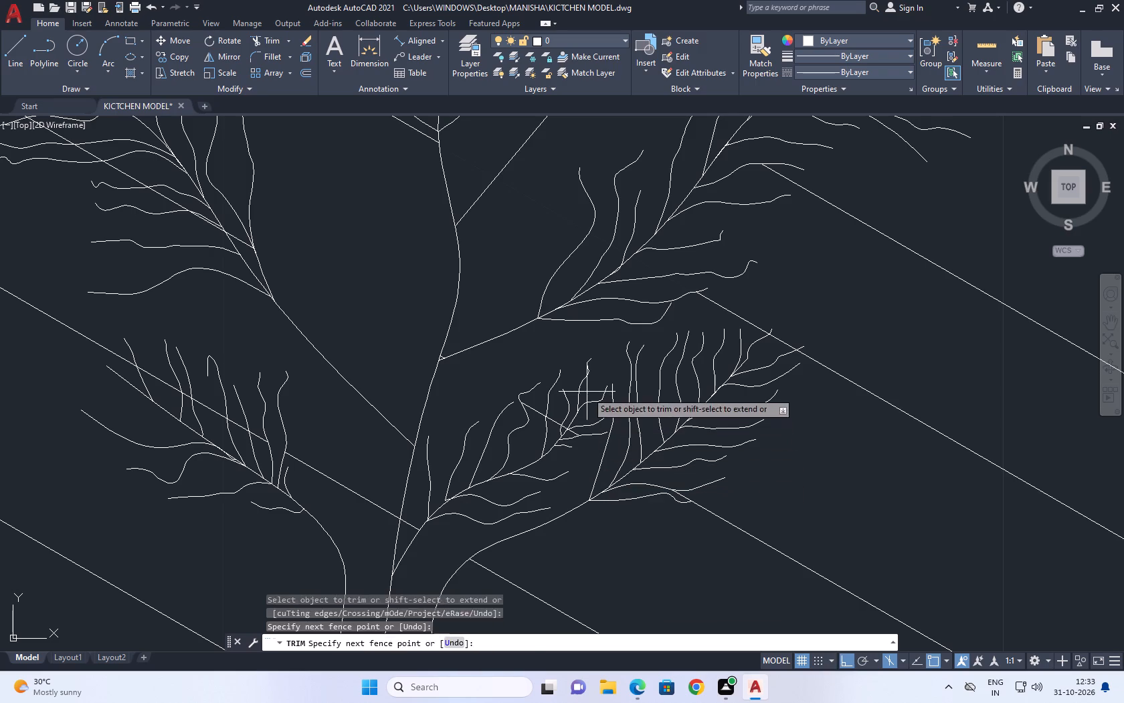
pyautogui.click(506, 453)
pyautogui.click(589, 422)
pyautogui.click(522, 437)
pyautogui.click(567, 424)
pyautogui.moveTo(570, 436); pyautogui.dragTo(571, 437)
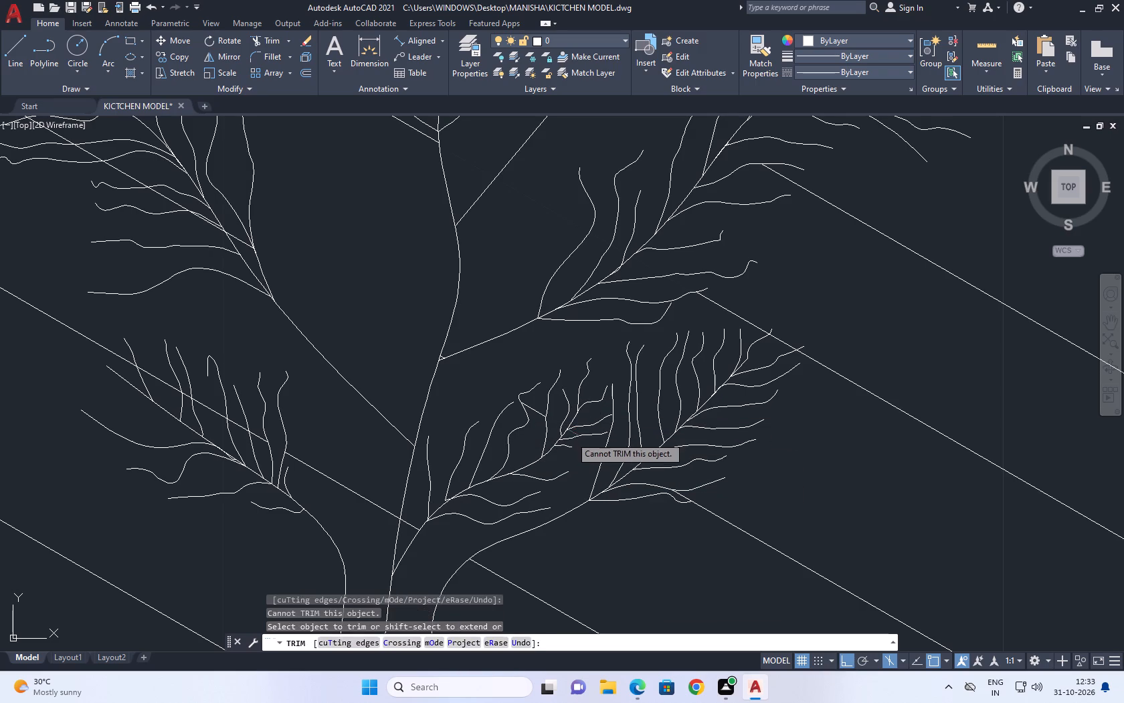
pyautogui.moveTo(571, 437); pyautogui.dragTo(585, 438)
pyautogui.click(591, 424)
pyautogui.click(575, 432)
pyautogui.click(537, 414)
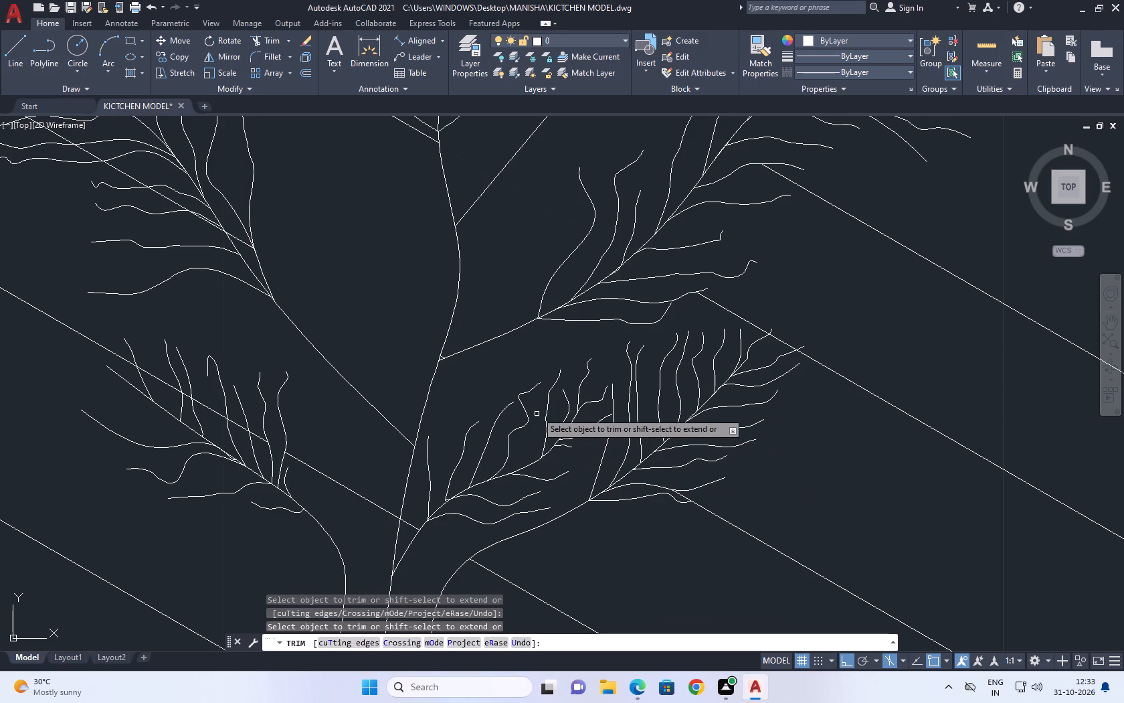
# Trim the tile row line pieces running through the leaves of the plant's tall top frond.
pyautogui.scroll(-3, 569, 399)
pyautogui.moveTo(623, 344); pyautogui.dragTo(638, 411, button='middle')
pyautogui.scroll(1, 634, 386)
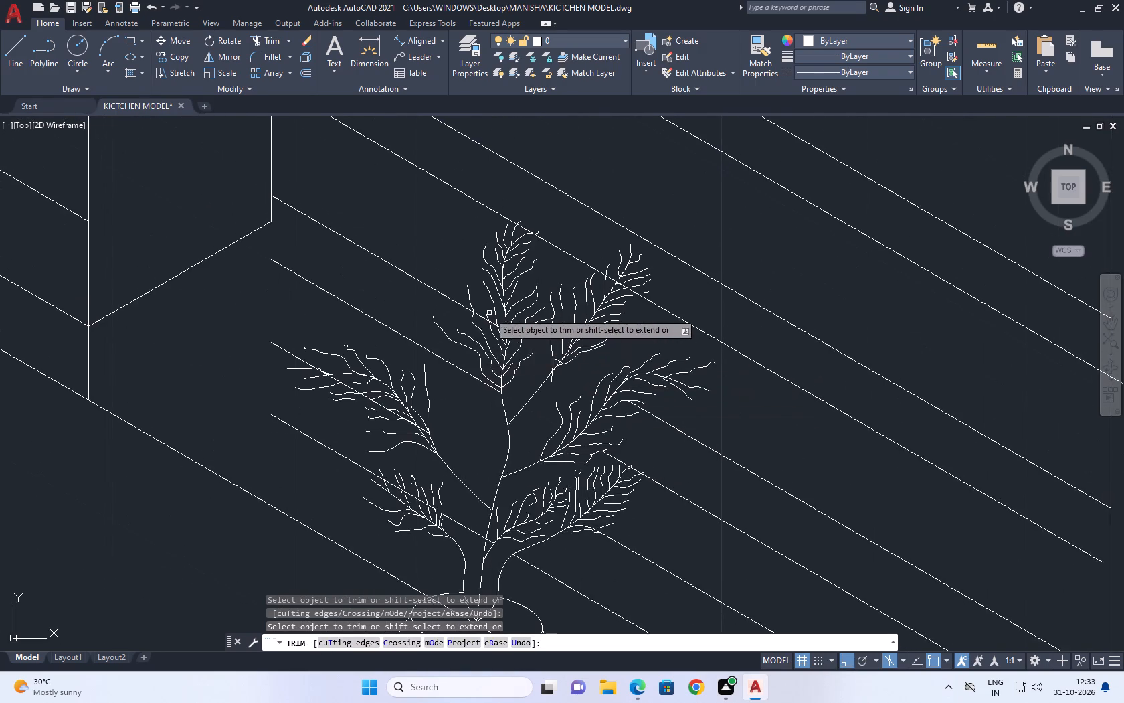
pyautogui.scroll(2, 490, 305)
pyautogui.click(530, 314)
pyautogui.click(481, 390)
pyautogui.click(465, 324)
pyautogui.click(457, 354)
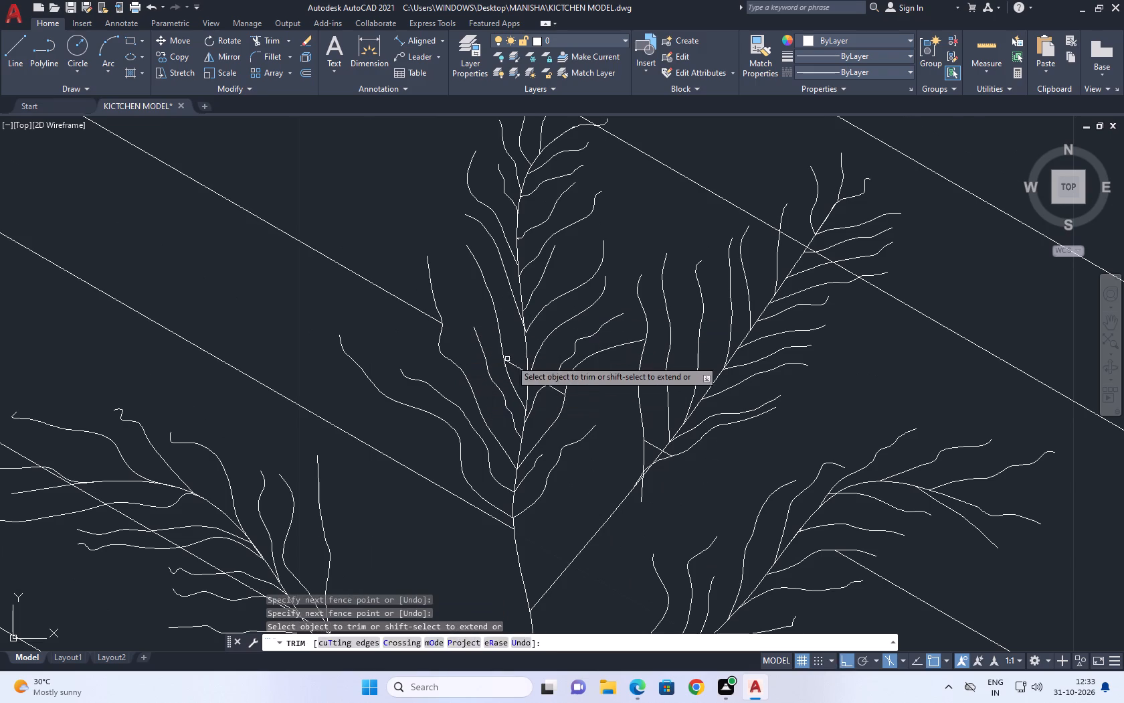
pyautogui.click(518, 360)
pyautogui.click(519, 376)
pyautogui.click(543, 378)
pyautogui.click(539, 384)
pyautogui.click(547, 382)
pyautogui.click(553, 390)
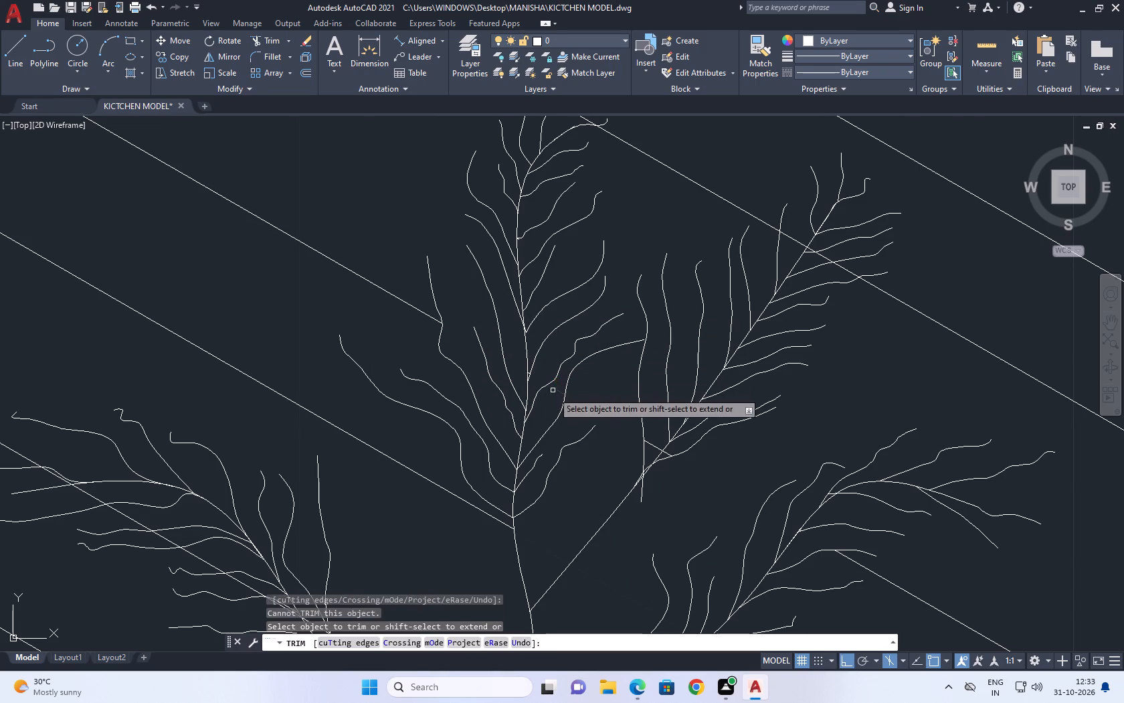
pyautogui.scroll(5, 512, 370)
pyautogui.click(620, 347)
pyautogui.click(601, 416)
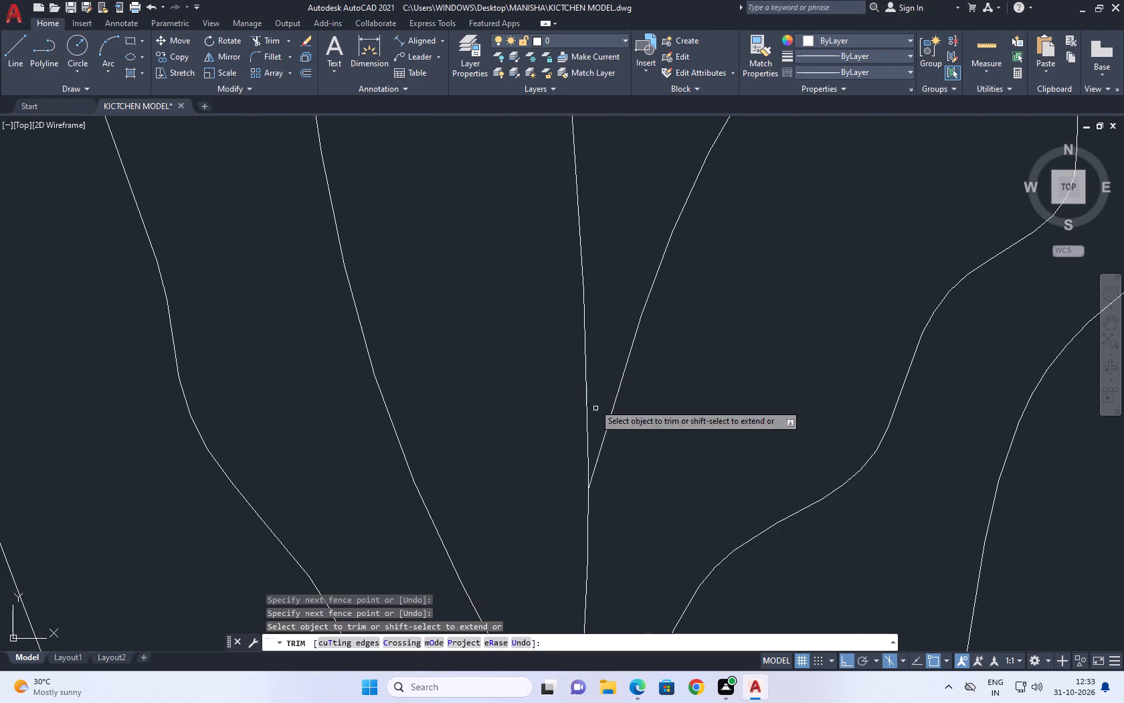
# Trim the short tile row line pieces at the base of the plant's upper right frond.
pyautogui.scroll(-7, 560, 306)
pyautogui.scroll(2, 638, 355)
pyautogui.click(664, 354)
pyautogui.moveTo(626, 400); pyautogui.dragTo(640, 404)
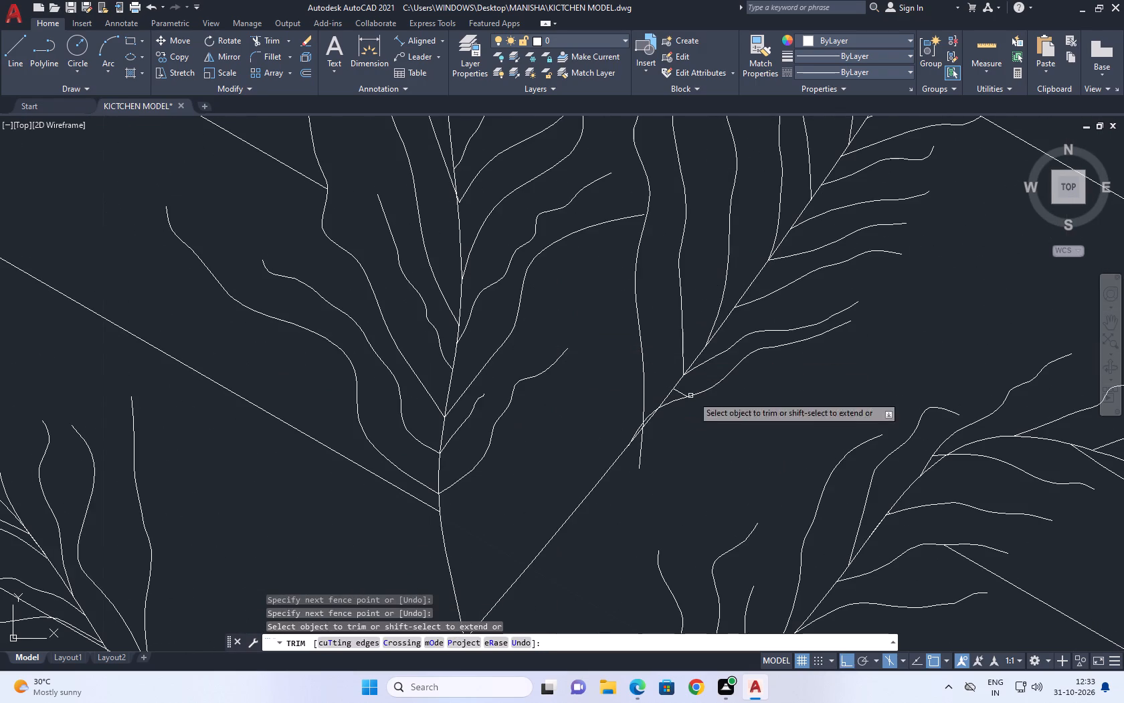
pyautogui.click(696, 394)
pyautogui.moveTo(645, 394); pyautogui.dragTo(656, 388)
pyautogui.click(685, 386)
pyautogui.click(652, 401)
# Trim the tile row line between the plant's lower left frond and the main stem.
pyautogui.scroll(-4, 686, 372)
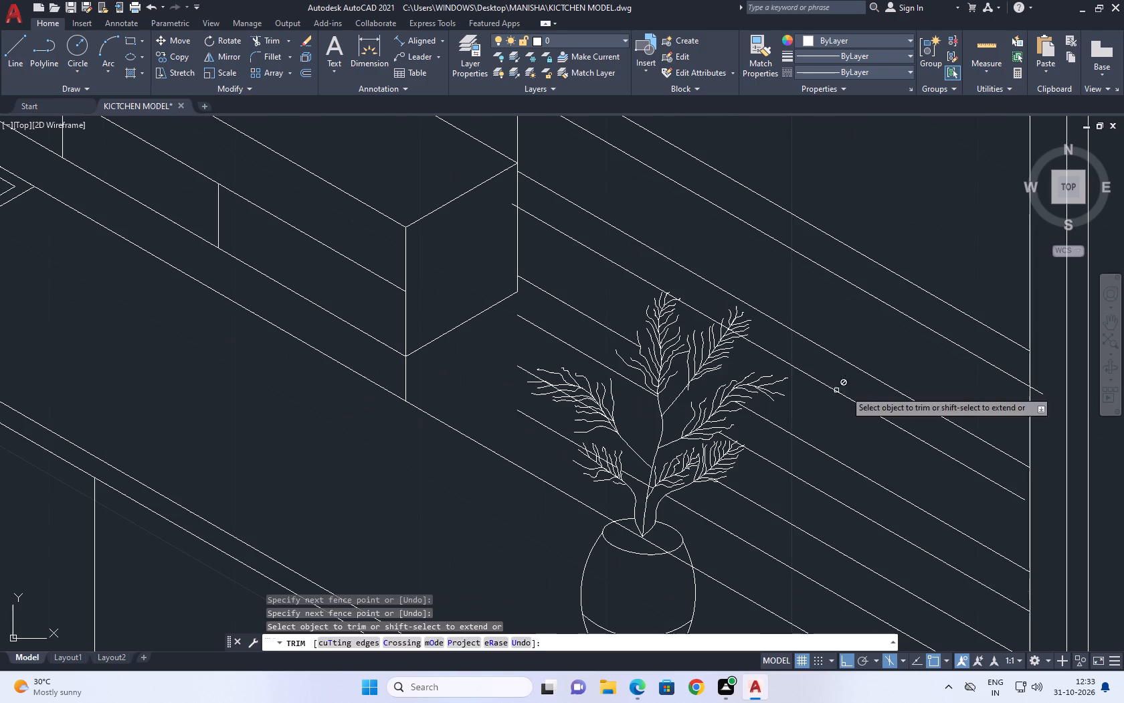
pyautogui.scroll(2, 636, 482)
pyautogui.click(634, 467)
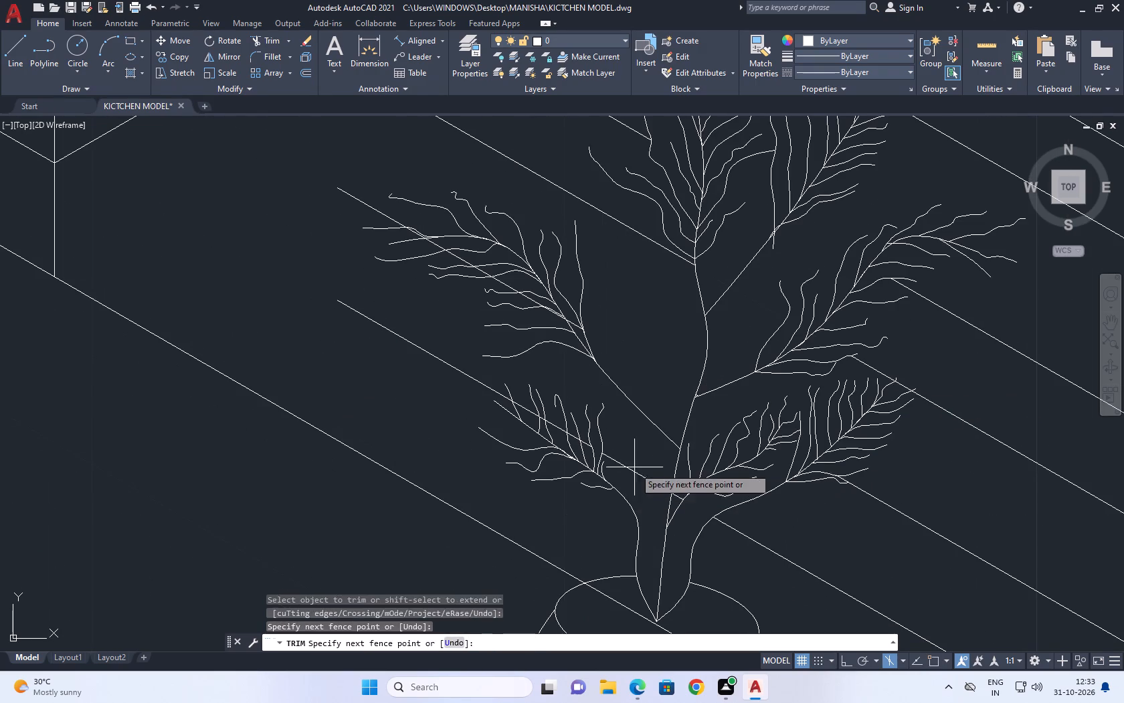
pyautogui.click(628, 483)
pyautogui.scroll(4, 675, 513)
pyautogui.click(688, 467)
pyautogui.moveTo(695, 436); pyautogui.dragTo(697, 428)
# Trim the tile row line pieces between the leaves of the plant's lower left frond.
pyautogui.scroll(-2, 720, 442)
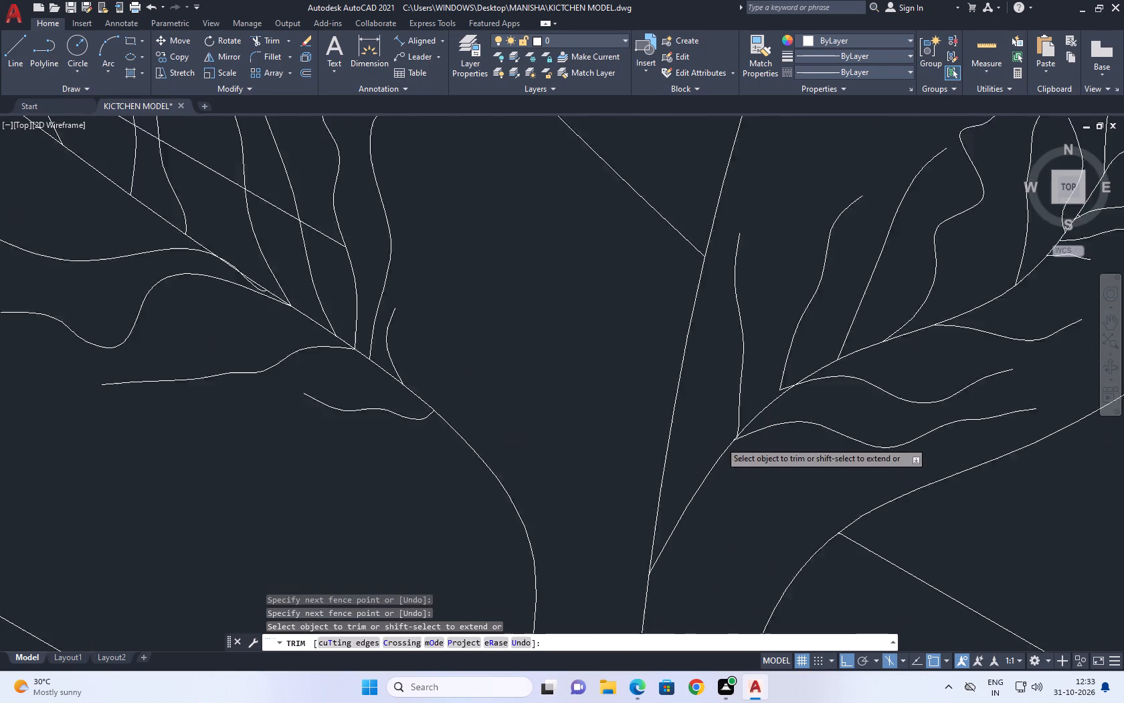
pyautogui.scroll(-2, 721, 443)
pyautogui.scroll(1, 580, 374)
pyautogui.click(547, 334)
pyautogui.moveTo(549, 354); pyautogui.dragTo(573, 365)
pyautogui.click(611, 363)
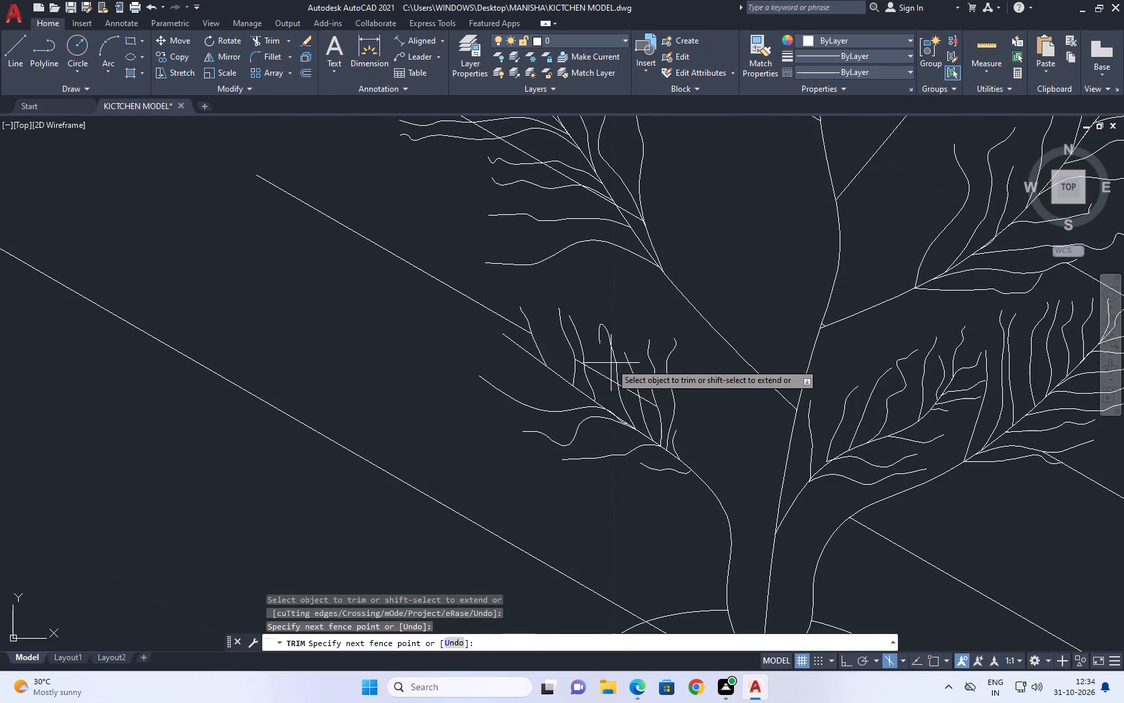
pyautogui.click(600, 386)
pyautogui.click(637, 398)
pyautogui.moveTo(647, 394); pyautogui.dragTo(648, 400)
pyautogui.click(647, 410)
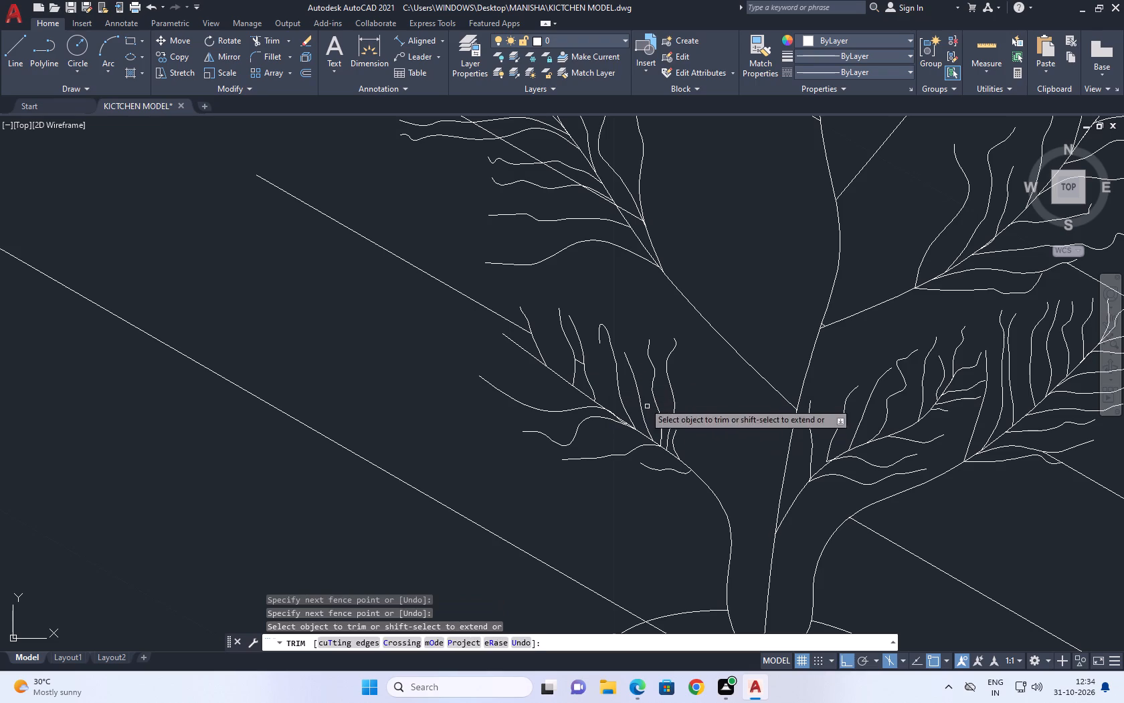
pyautogui.scroll(2, 599, 346)
pyautogui.moveTo(547, 383); pyautogui.dragTo(546, 376)
pyautogui.moveTo(567, 362); pyautogui.dragTo(580, 372, button='right')
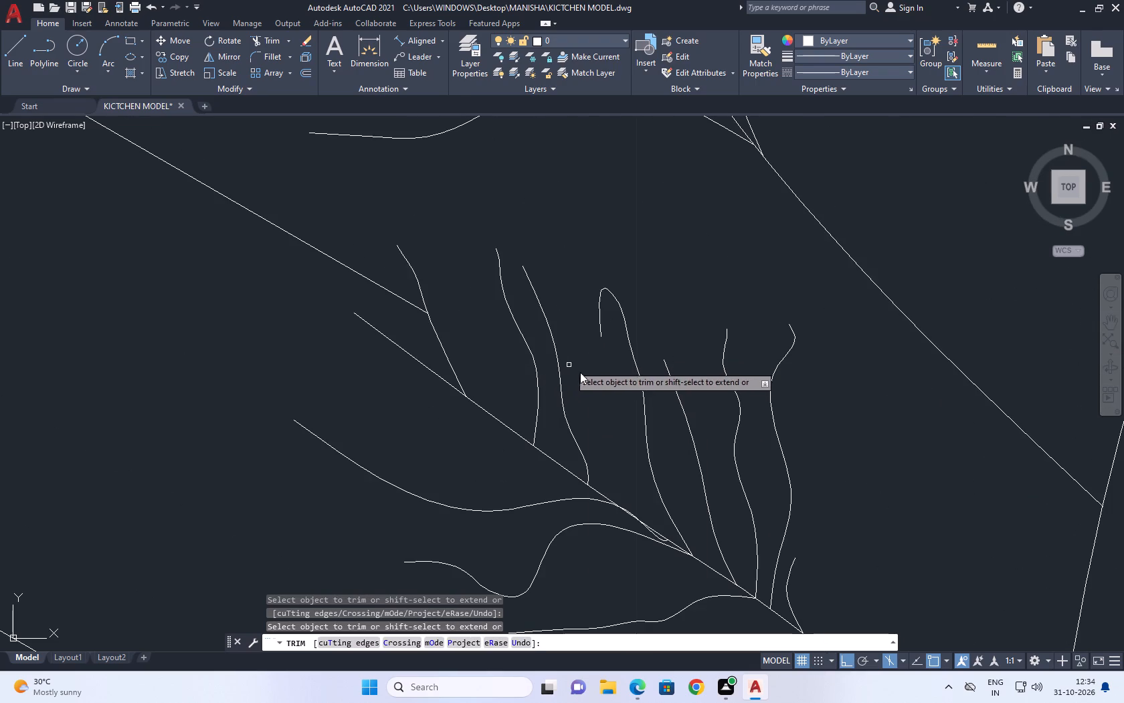
# Move the tile row line crossing the plant's upper left frond about 2" along its own direction, away from the leaves.
pyautogui.moveTo(580, 372); pyautogui.dragTo(584, 374, button='right')
pyautogui.click(626, 391)
pyautogui.scroll(-5, 634, 386)
pyautogui.moveTo(804, 395); pyautogui.dragTo(743, 374, button='middle')
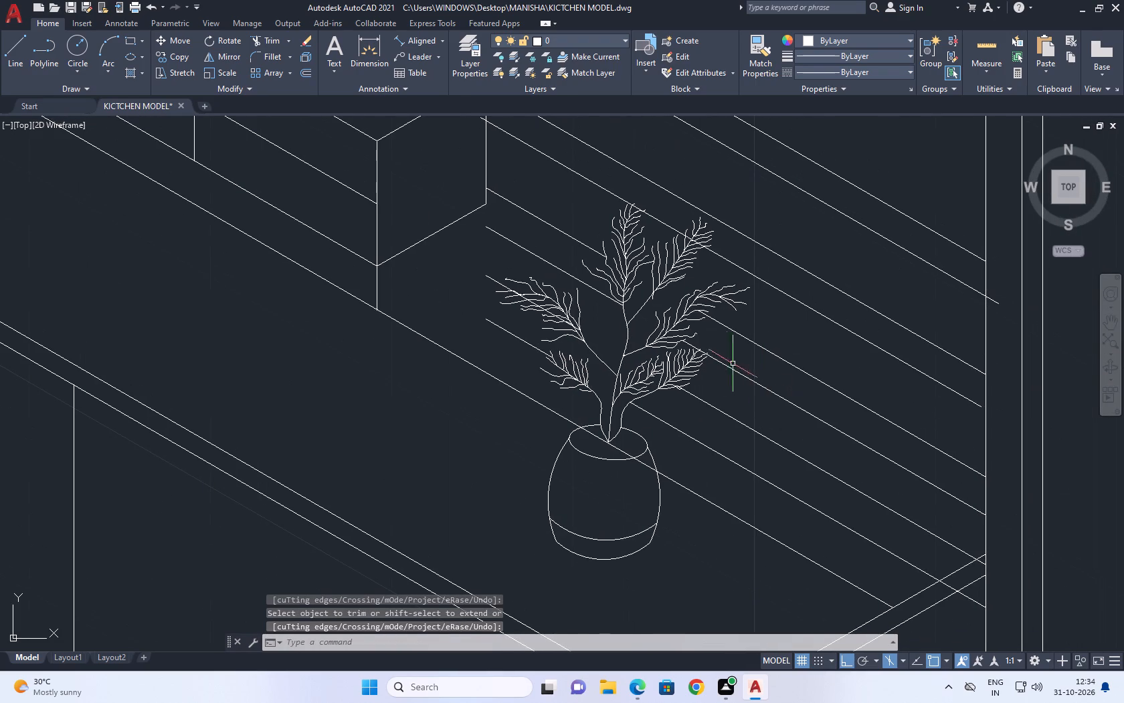
pyautogui.moveTo(631, 382); pyautogui.dragTo(642, 400, button='middle')
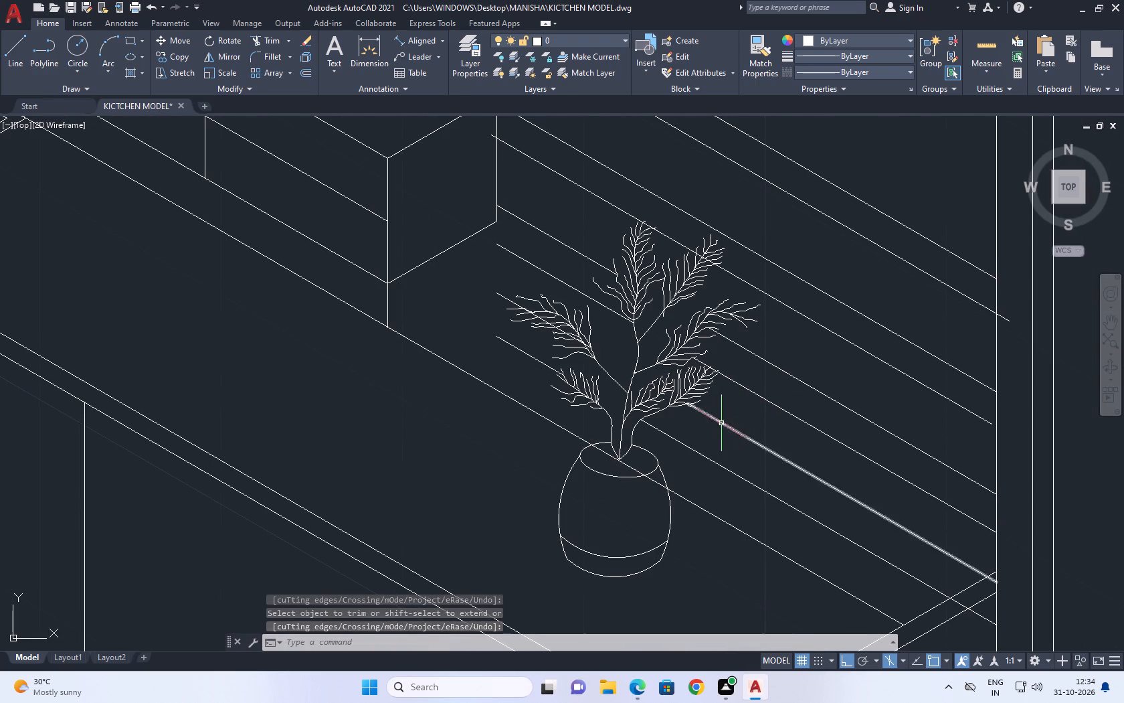
pyautogui.scroll(1, 669, 365)
pyautogui.moveTo(714, 304); pyautogui.dragTo(713, 335, button='middle')
pyautogui.scroll(1, 469, 332)
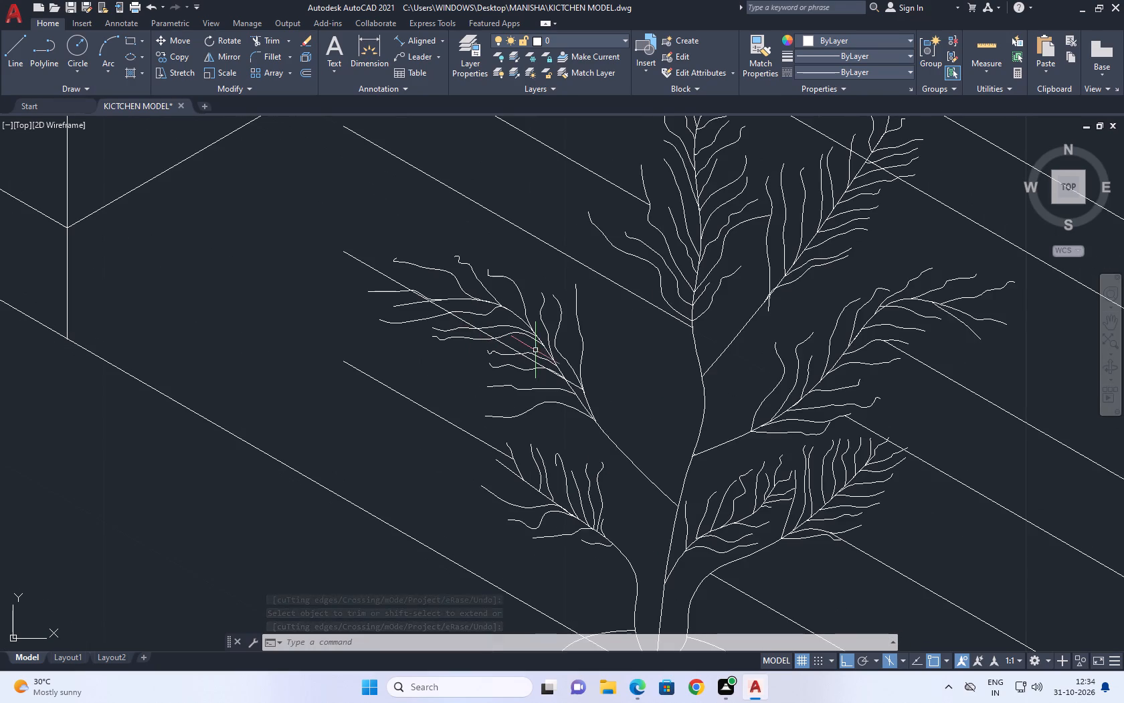
pyautogui.click(506, 349)
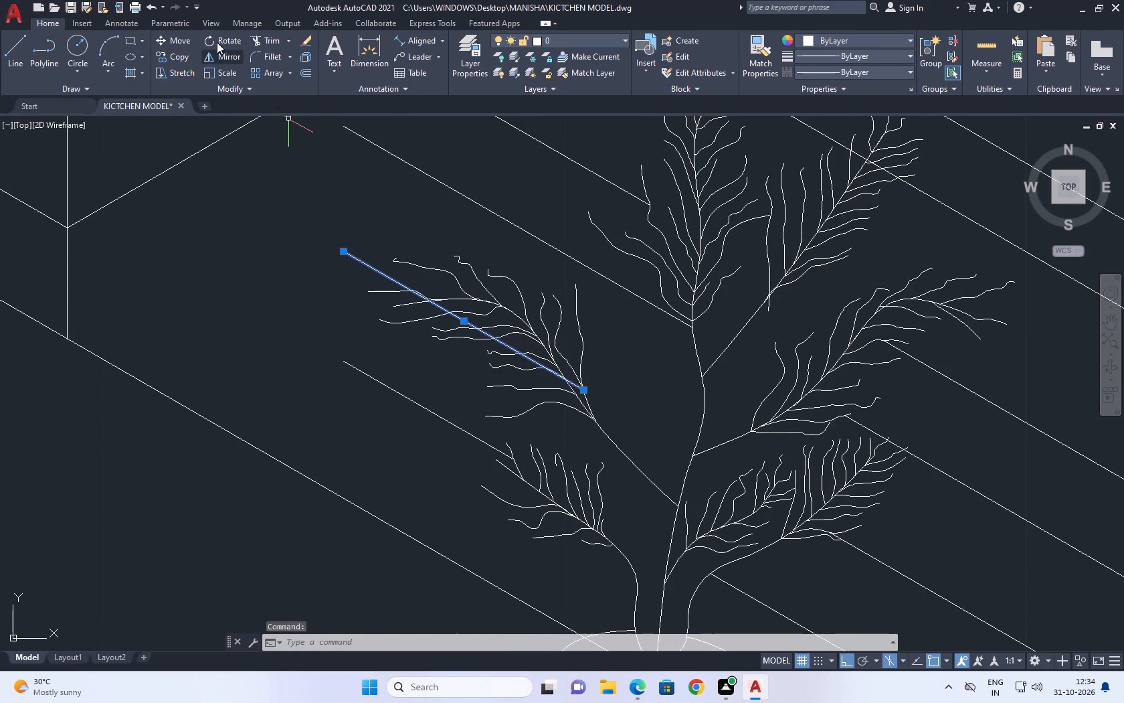
pyautogui.click(179, 38)
pyautogui.click(582, 387)
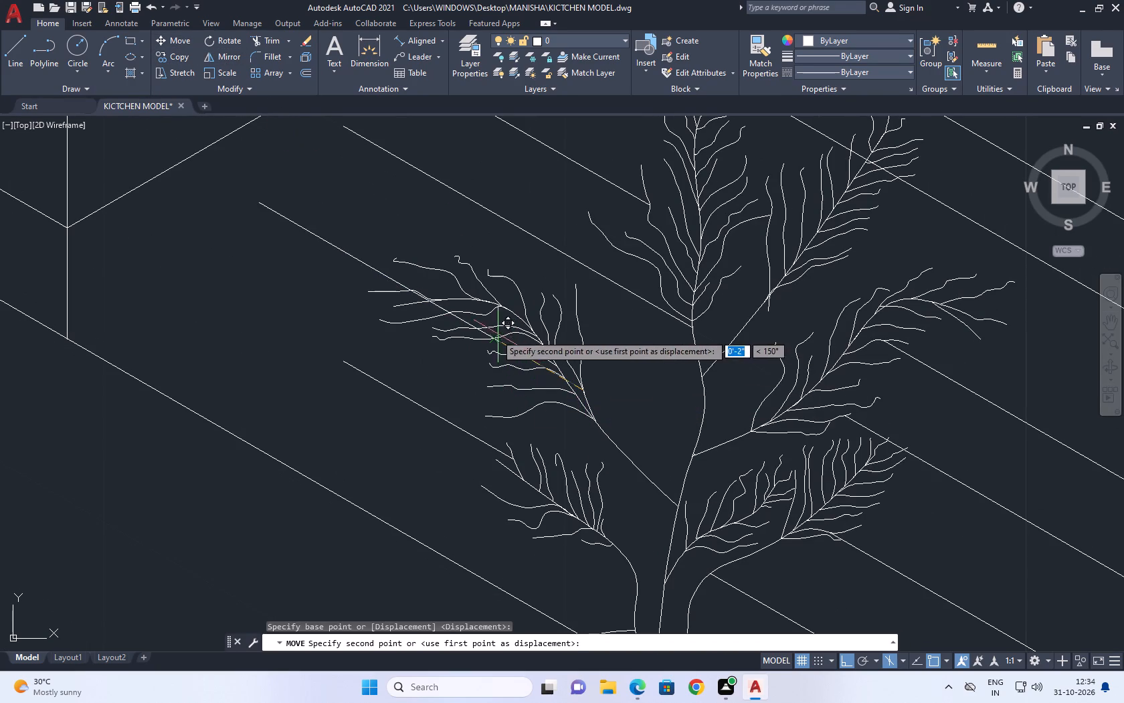
pyautogui.click(494, 337)
# Move the same tile row line further along its direction so its upper end passes the lower edge of the box's end face.
pyautogui.moveTo(490, 258); pyautogui.dragTo(623, 370, button='middle')
pyautogui.moveTo(490, 360); pyautogui.dragTo(486, 355)
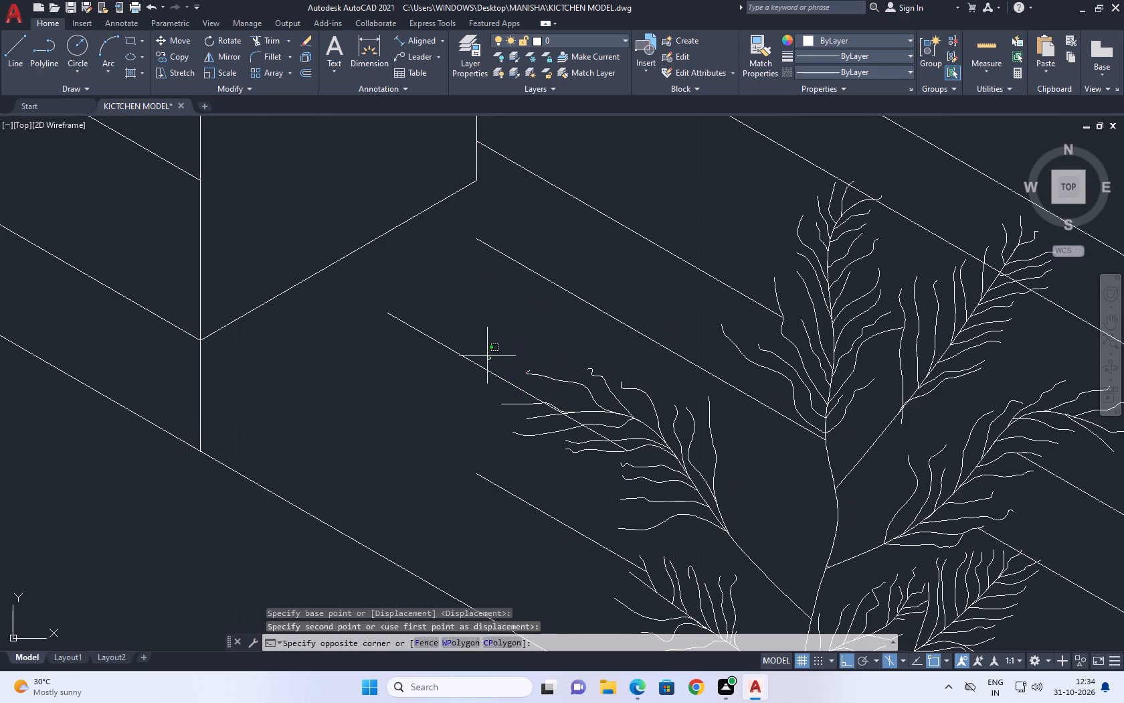
pyautogui.moveTo(486, 355); pyautogui.dragTo(486, 353)
pyautogui.click(419, 380)
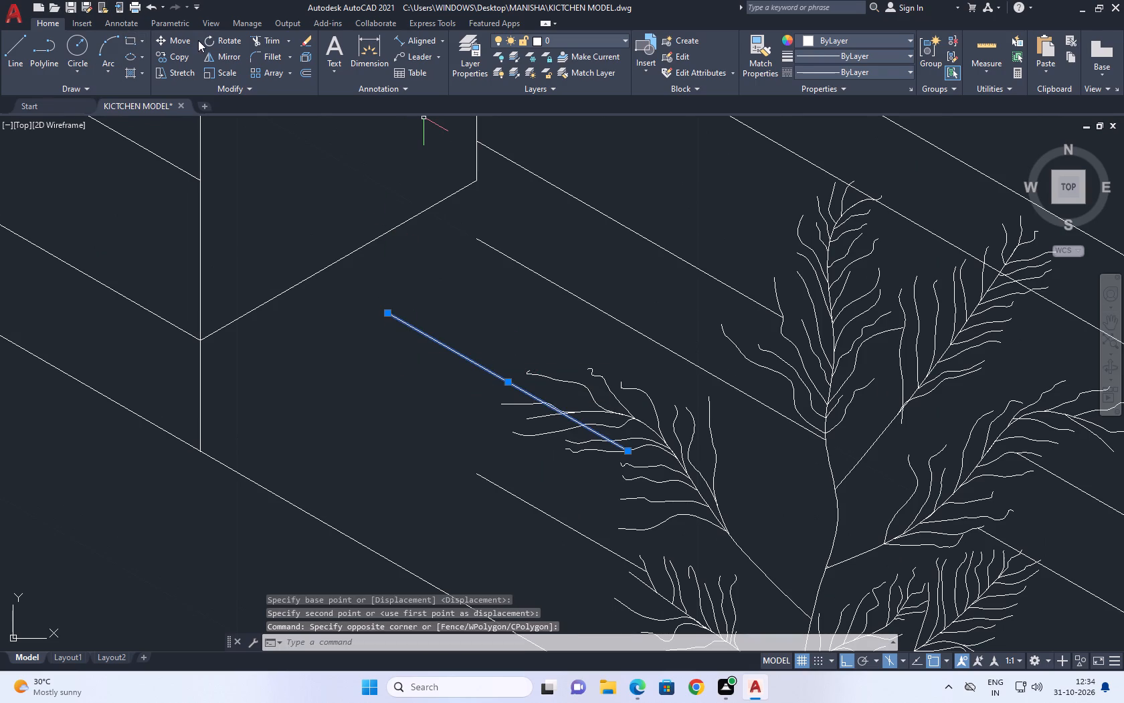
pyautogui.click(179, 46)
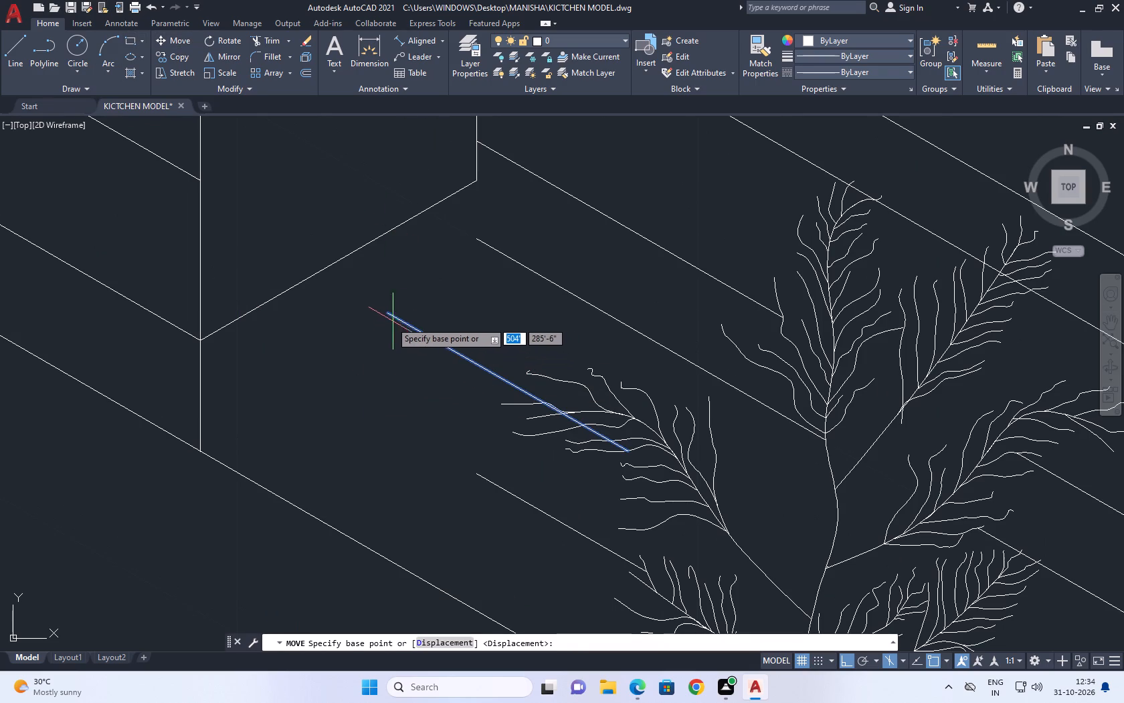
pyautogui.click(389, 310)
pyautogui.click(299, 269)
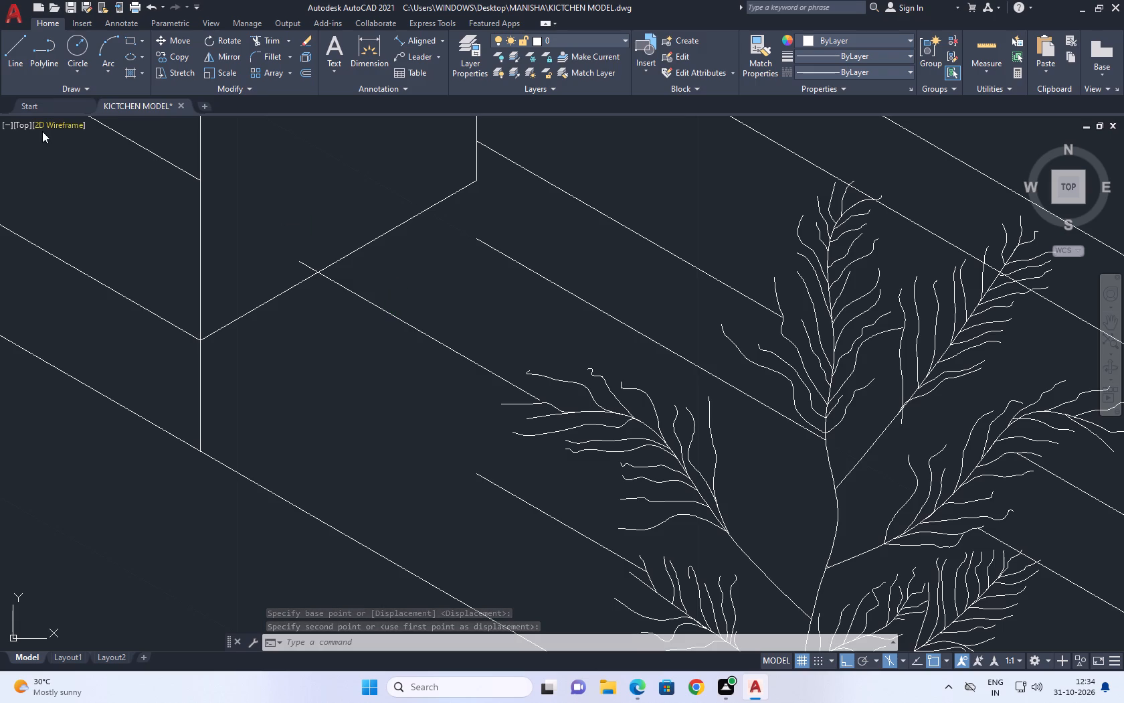
# Move the tile row line back along its direction so its upper end meets the lower edge of the box's end face.
pyautogui.moveTo(361, 282); pyautogui.dragTo(418, 303, button='middle')
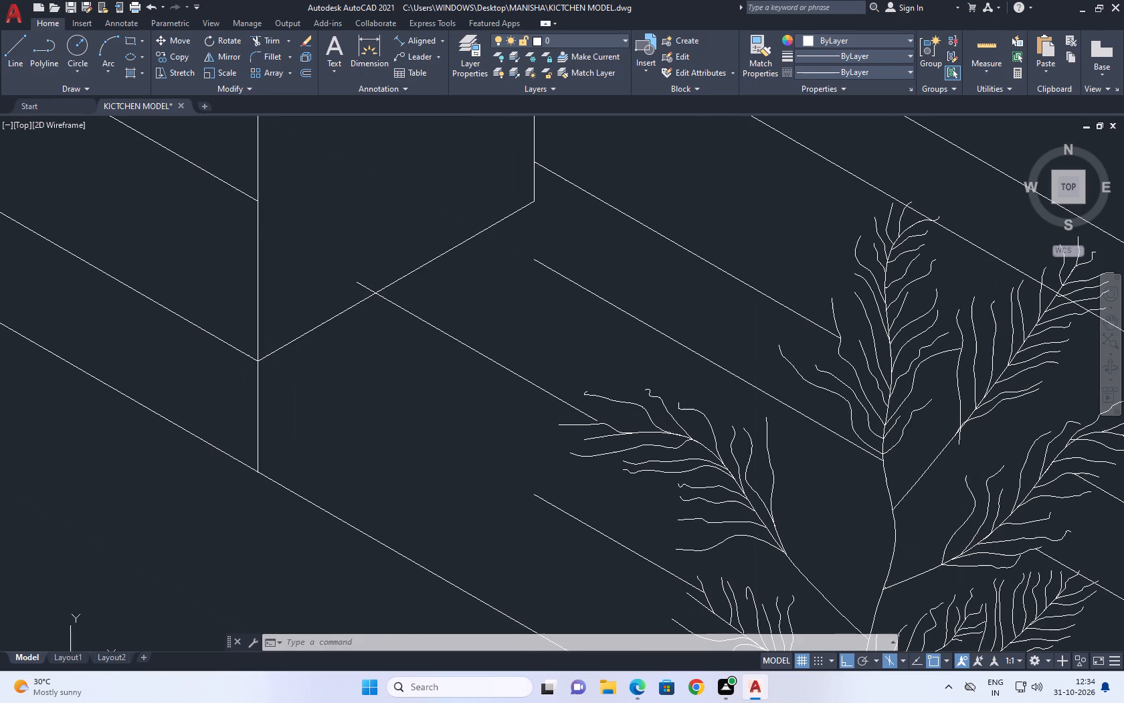
pyautogui.moveTo(596, 358); pyautogui.dragTo(549, 384)
pyautogui.click(489, 406)
pyautogui.rightClick(362, 280)
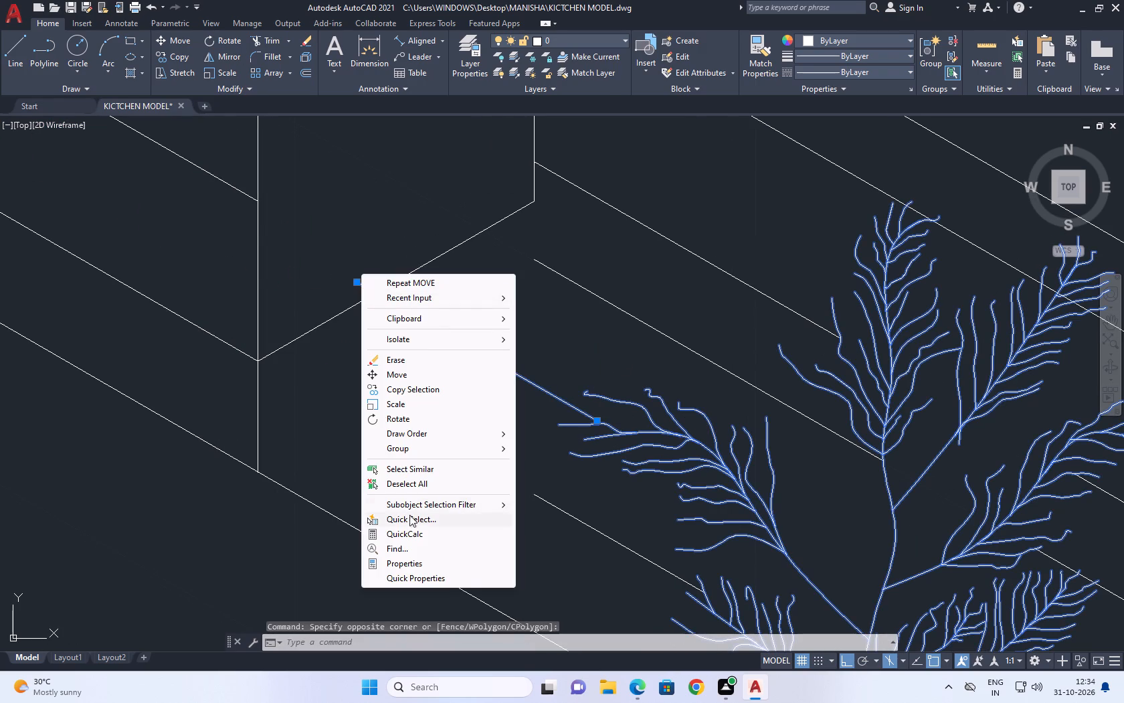
pyautogui.click(417, 479)
pyautogui.click(474, 387)
pyautogui.click(469, 326)
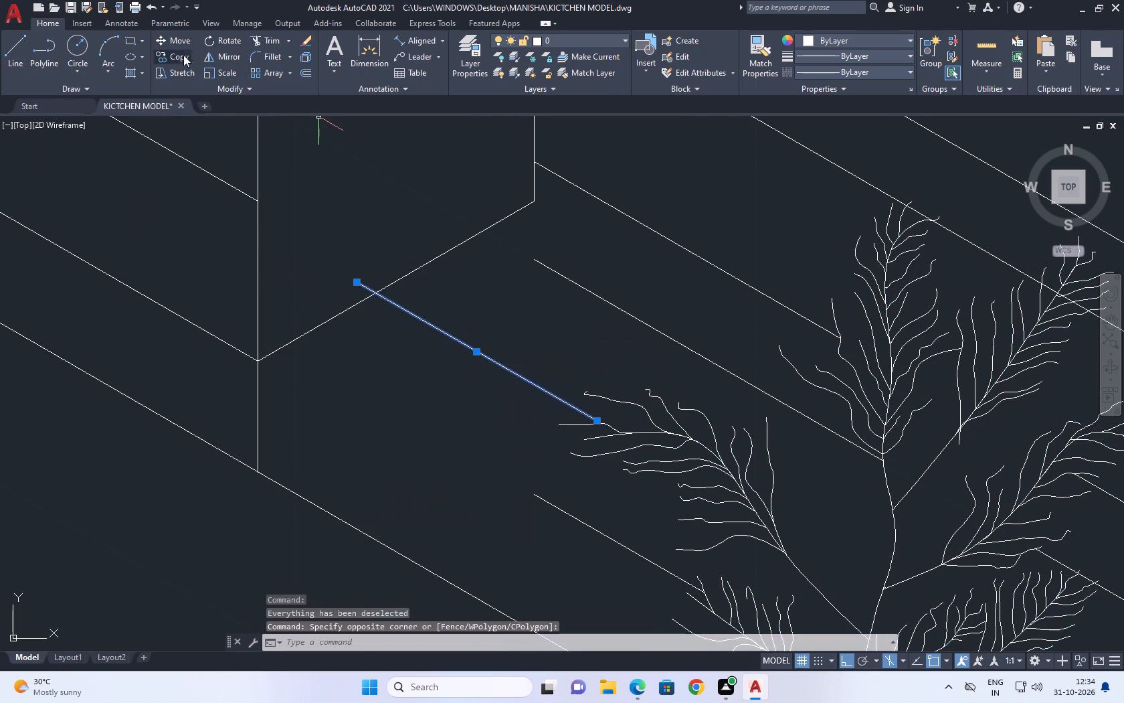
pyautogui.click(175, 35)
pyautogui.scroll(2, 345, 258)
pyautogui.click(373, 322)
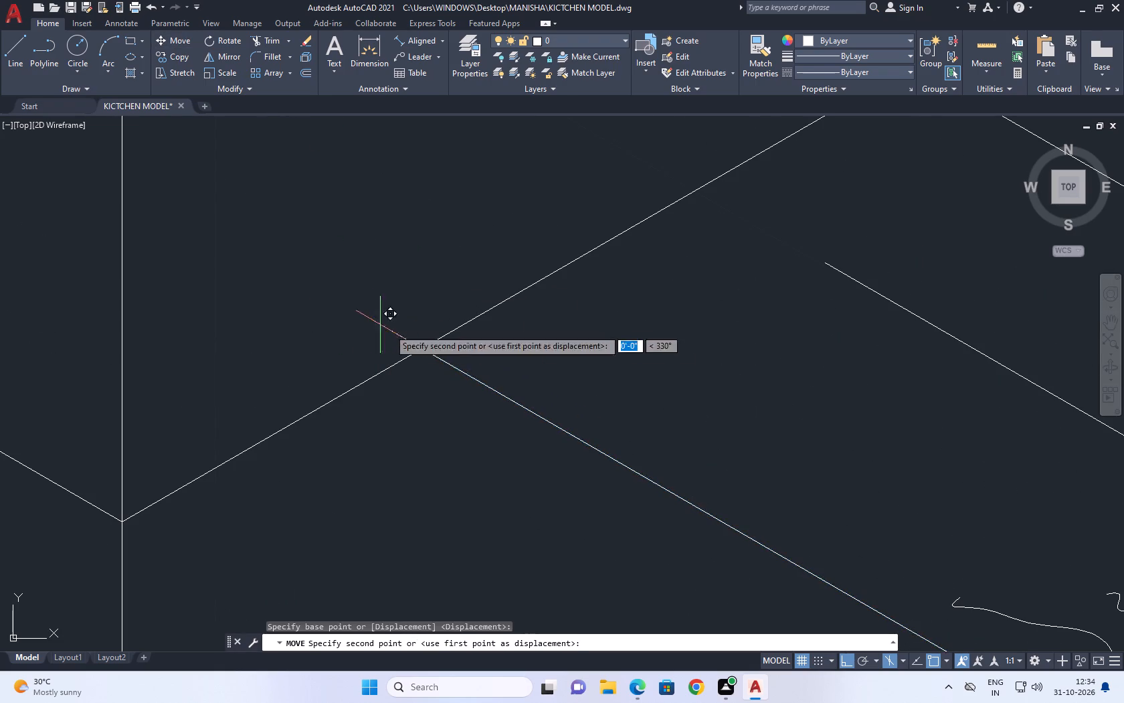
pyautogui.moveTo(426, 351); pyautogui.dragTo(434, 352)
pyautogui.scroll(-5, 557, 302)
# Shorten the lower end of that tile row line to the outermost leaf of the plant's upper left frond.
pyautogui.scroll(3, 635, 350)
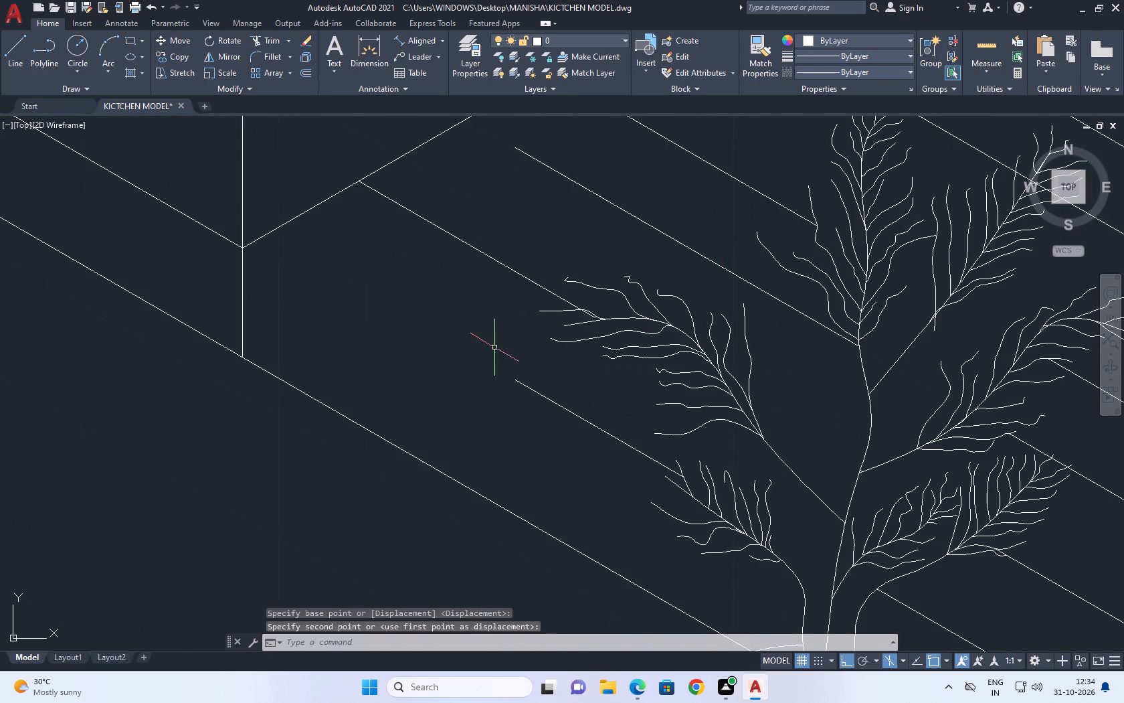
pyautogui.scroll(1, 569, 311)
pyautogui.click(544, 285)
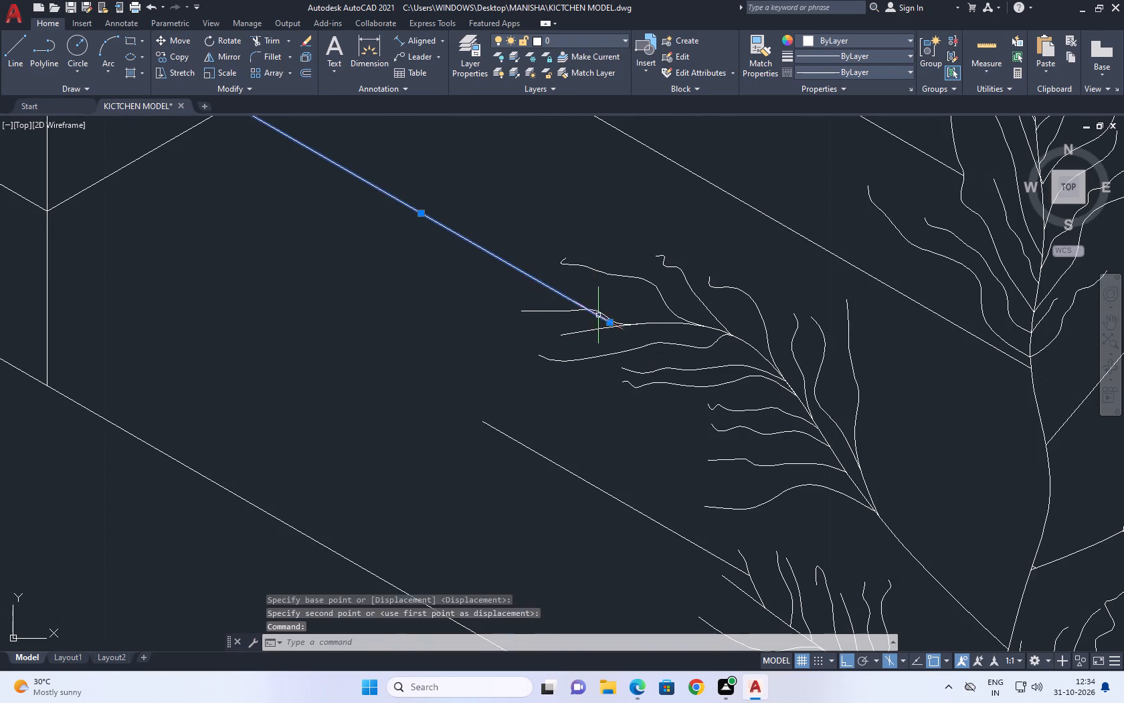
pyautogui.scroll(2, 599, 316)
pyautogui.click(623, 331)
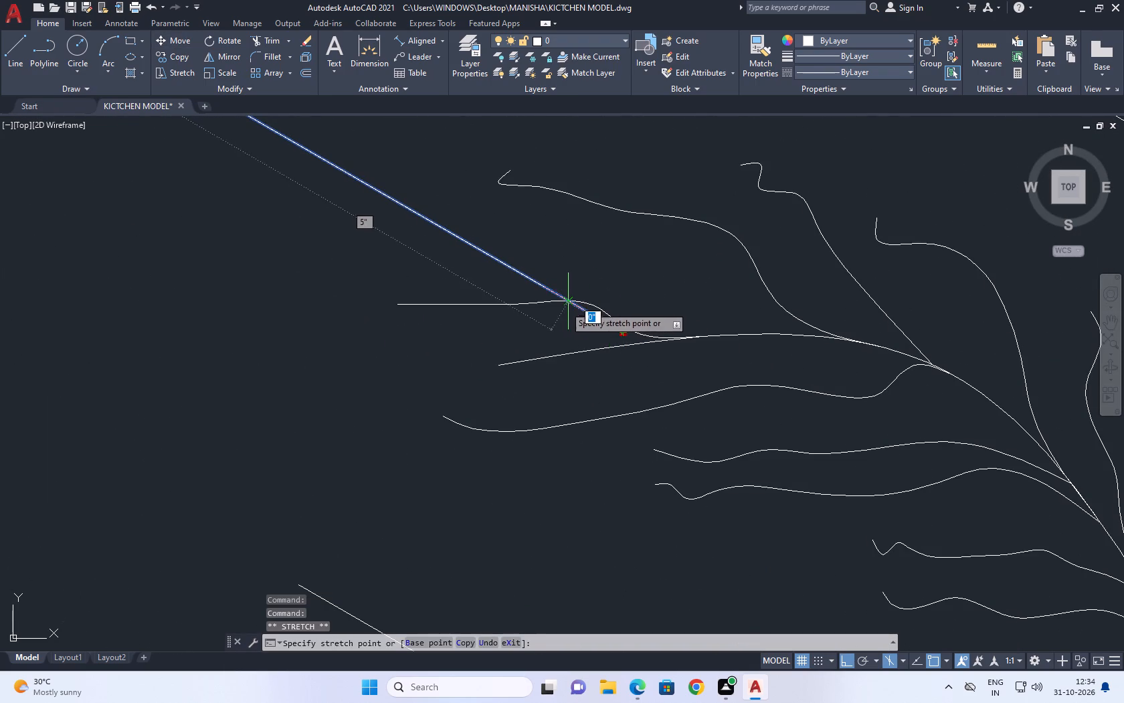
pyautogui.click(569, 304)
pyautogui.moveTo(633, 302); pyautogui.dragTo(659, 321, button='right')
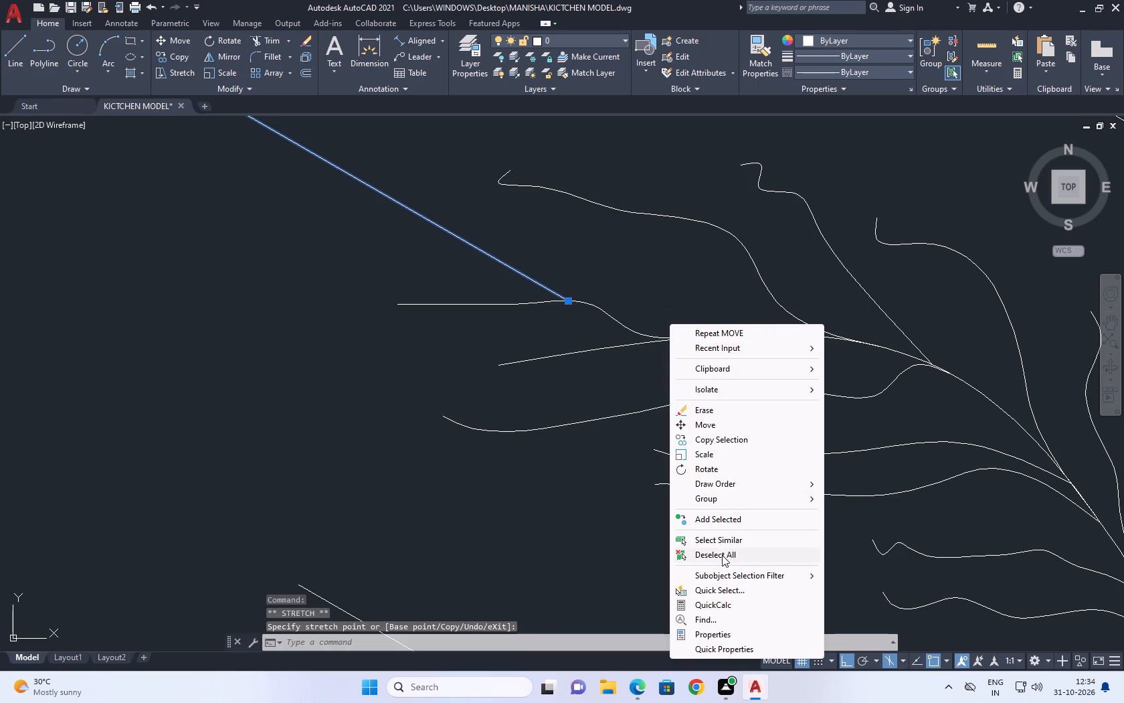
pyautogui.click(722, 555)
pyautogui.scroll(-4, 576, 365)
# Stretch the upper end of the tile row line that reaches the main stem past the lower edge of the box's end face.
pyautogui.moveTo(649, 329); pyautogui.dragTo(692, 359, button='middle')
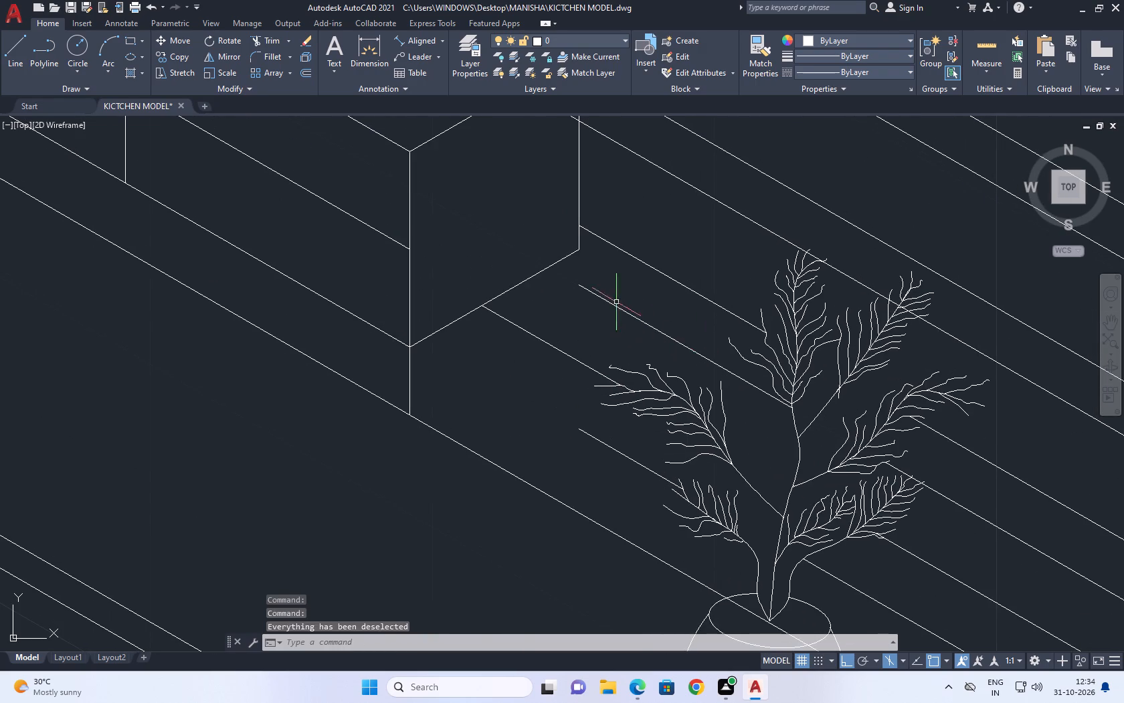
pyautogui.moveTo(616, 302); pyautogui.dragTo(610, 307)
pyautogui.click(600, 319)
pyautogui.click(581, 287)
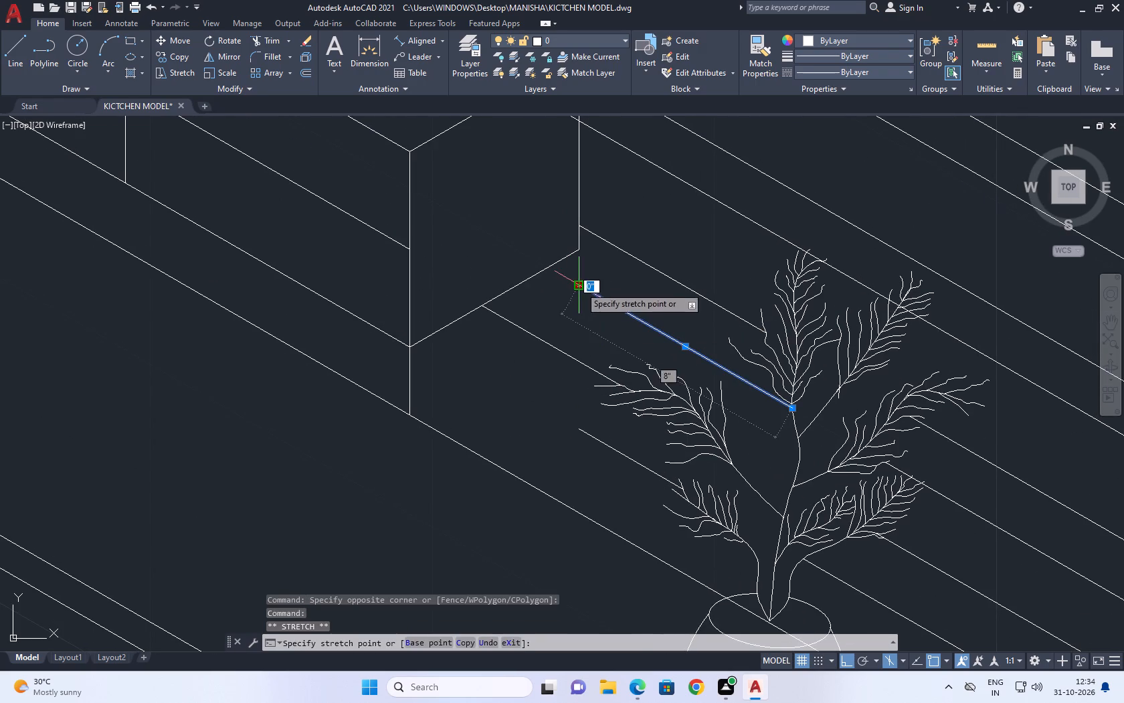
pyautogui.click(539, 260)
pyautogui.rightClick(549, 245)
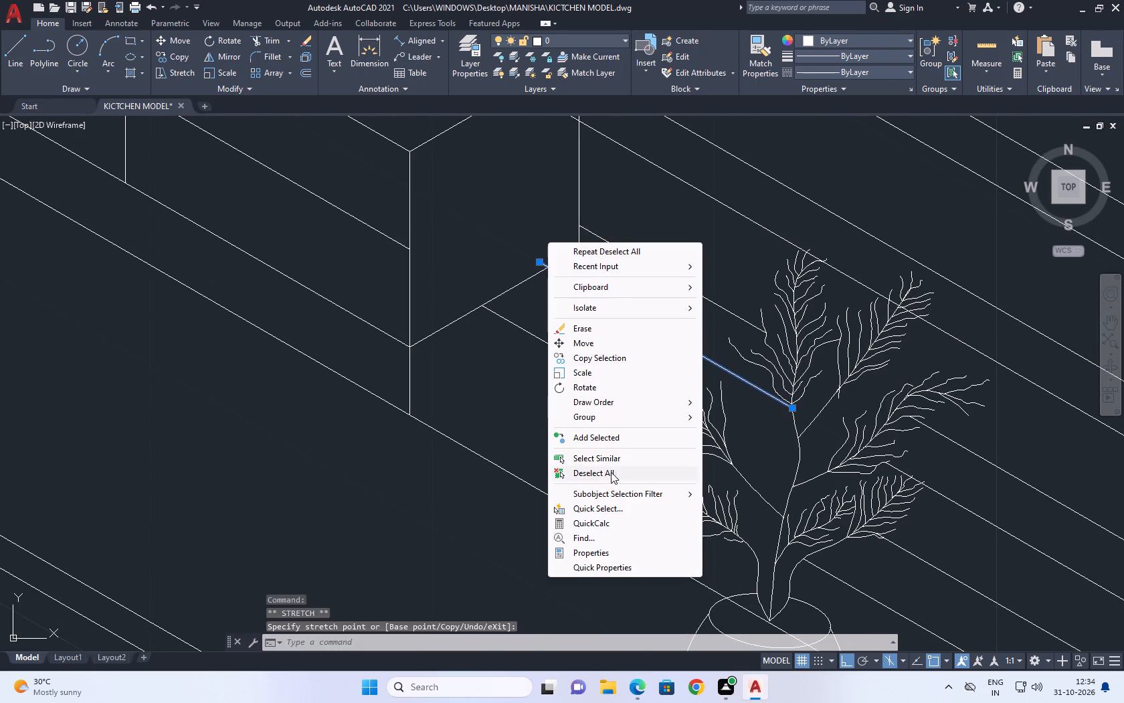
pyautogui.click(614, 473)
# Trim the overhanging upper end of the stretched tile row line at the lower edge of the box's end face.
pyautogui.click(269, 40)
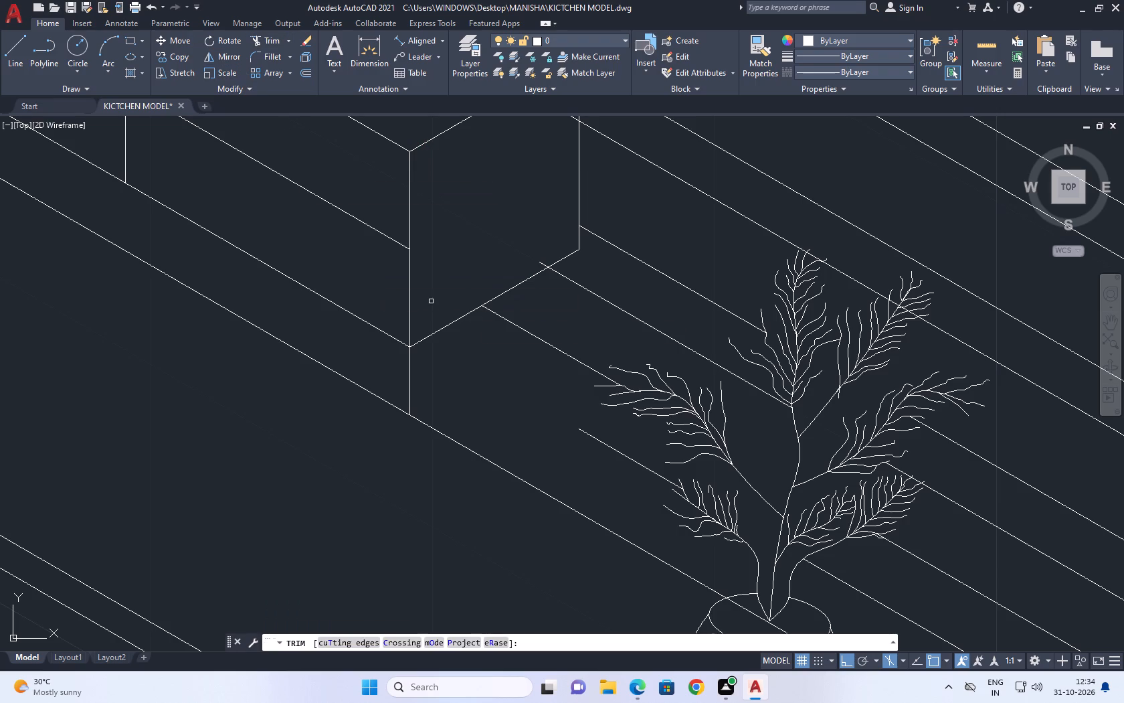
pyautogui.scroll(2, 528, 262)
pyautogui.click(577, 253)
pyautogui.scroll(1, 575, 253)
pyautogui.click(506, 281)
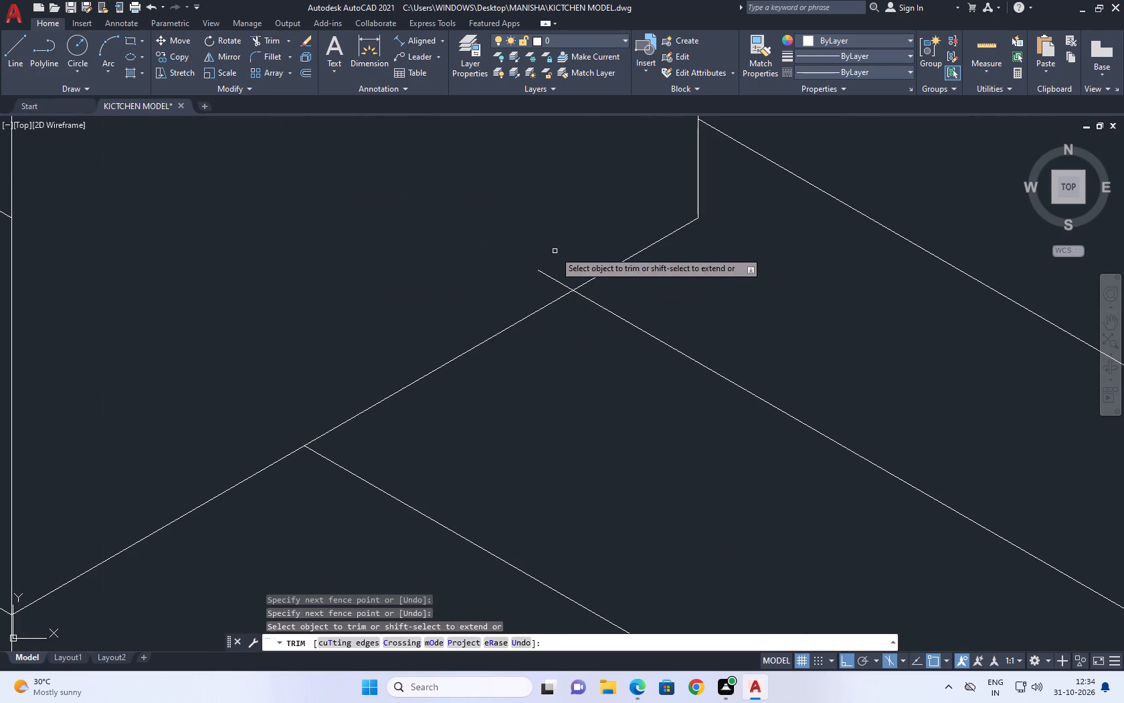
pyautogui.click(557, 251)
pyautogui.click(521, 295)
pyautogui.rightClick(516, 241)
pyautogui.click(569, 256)
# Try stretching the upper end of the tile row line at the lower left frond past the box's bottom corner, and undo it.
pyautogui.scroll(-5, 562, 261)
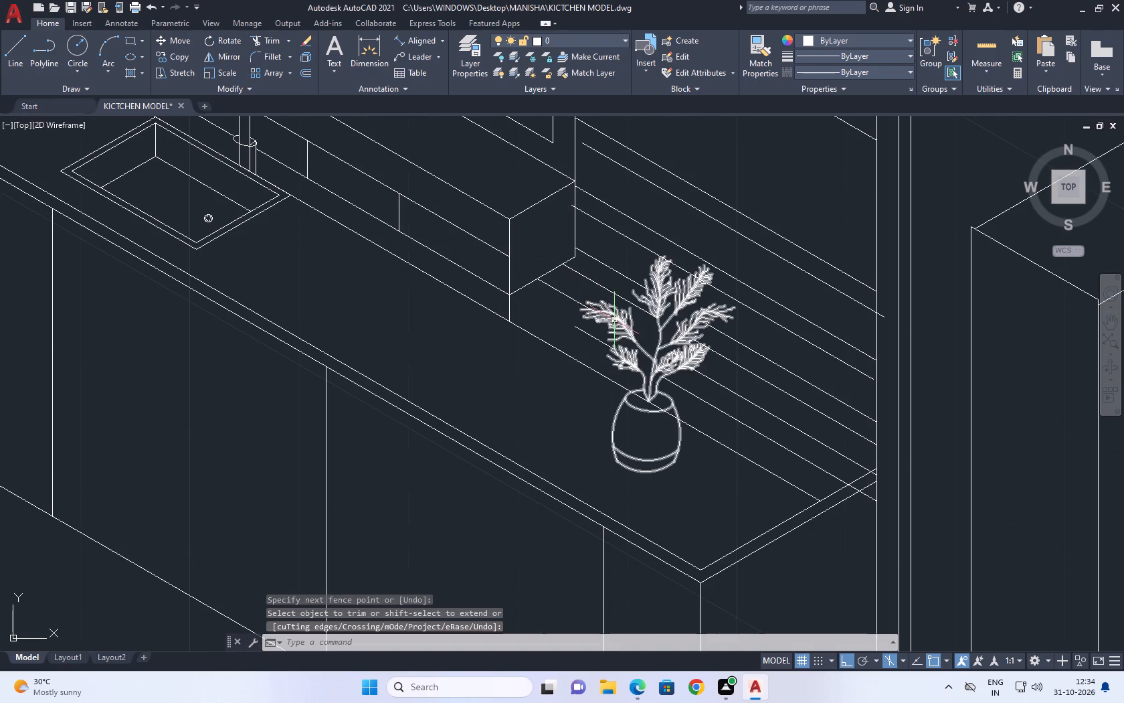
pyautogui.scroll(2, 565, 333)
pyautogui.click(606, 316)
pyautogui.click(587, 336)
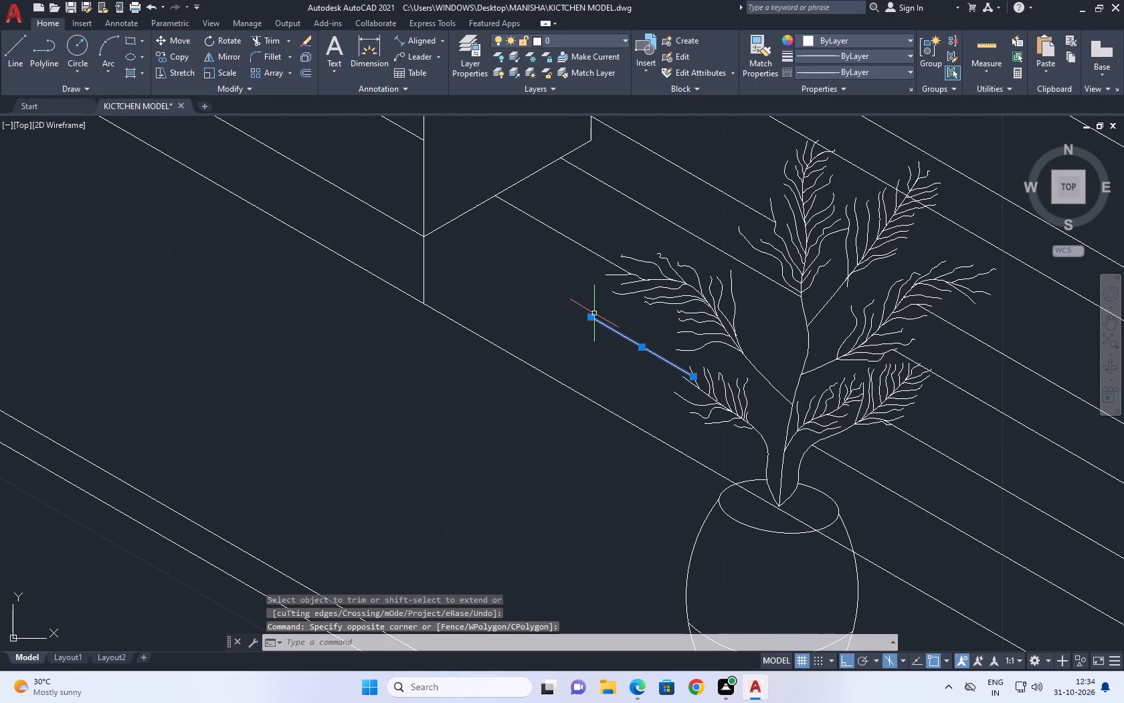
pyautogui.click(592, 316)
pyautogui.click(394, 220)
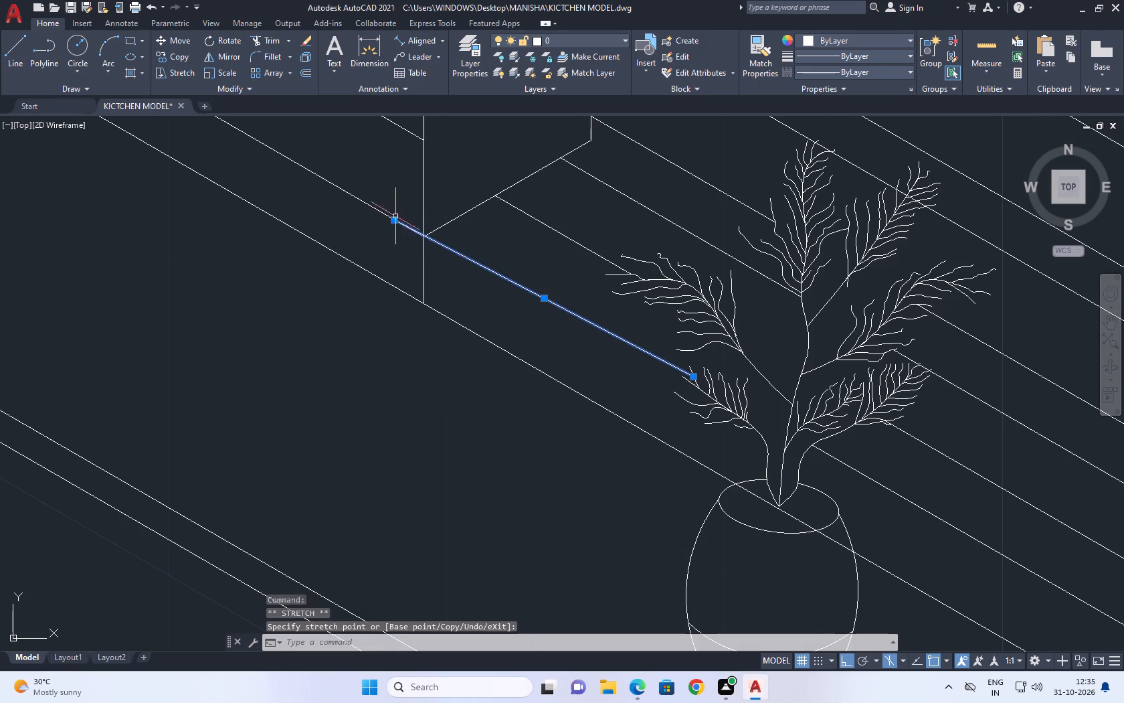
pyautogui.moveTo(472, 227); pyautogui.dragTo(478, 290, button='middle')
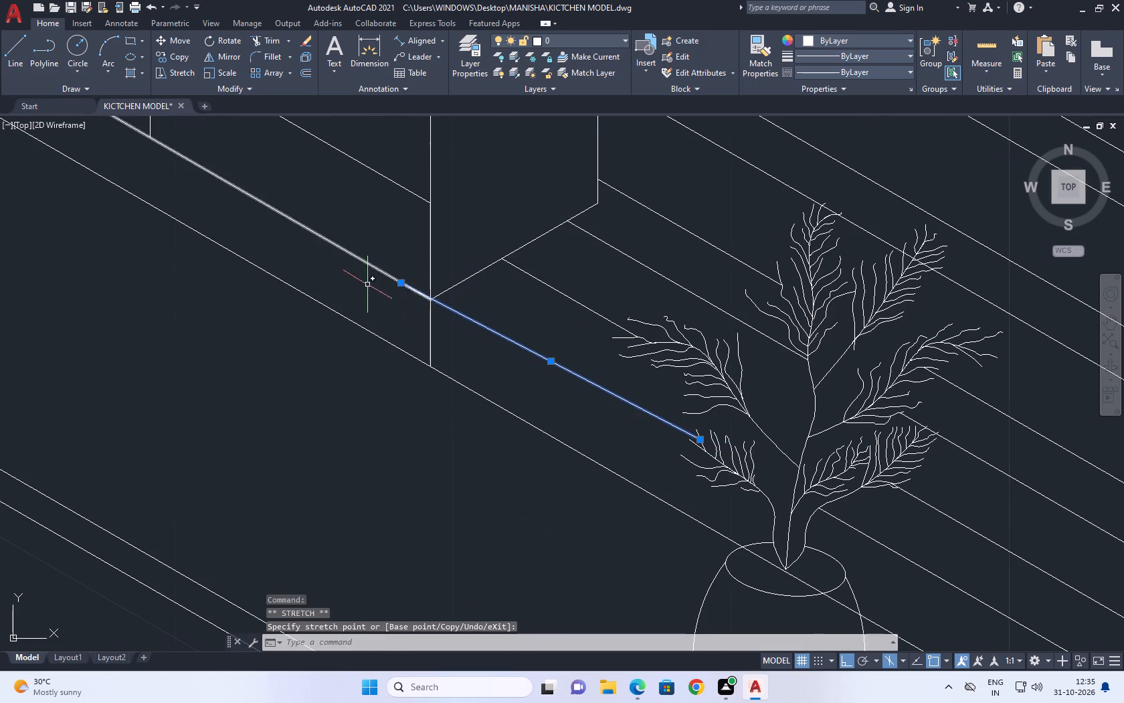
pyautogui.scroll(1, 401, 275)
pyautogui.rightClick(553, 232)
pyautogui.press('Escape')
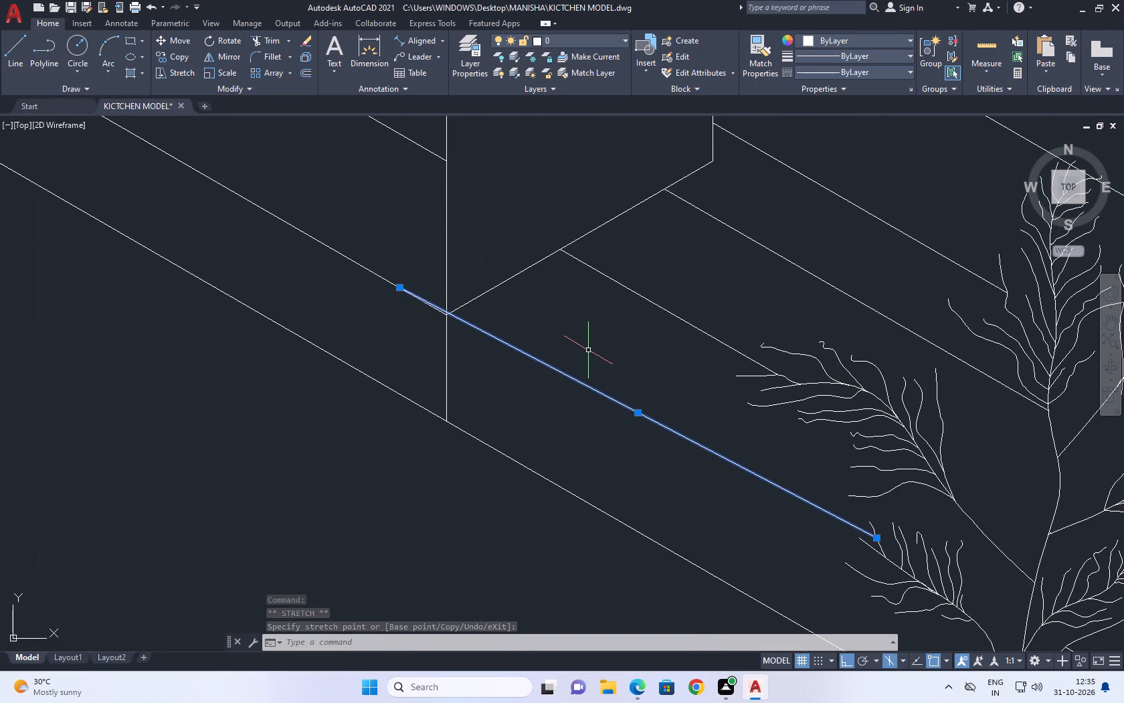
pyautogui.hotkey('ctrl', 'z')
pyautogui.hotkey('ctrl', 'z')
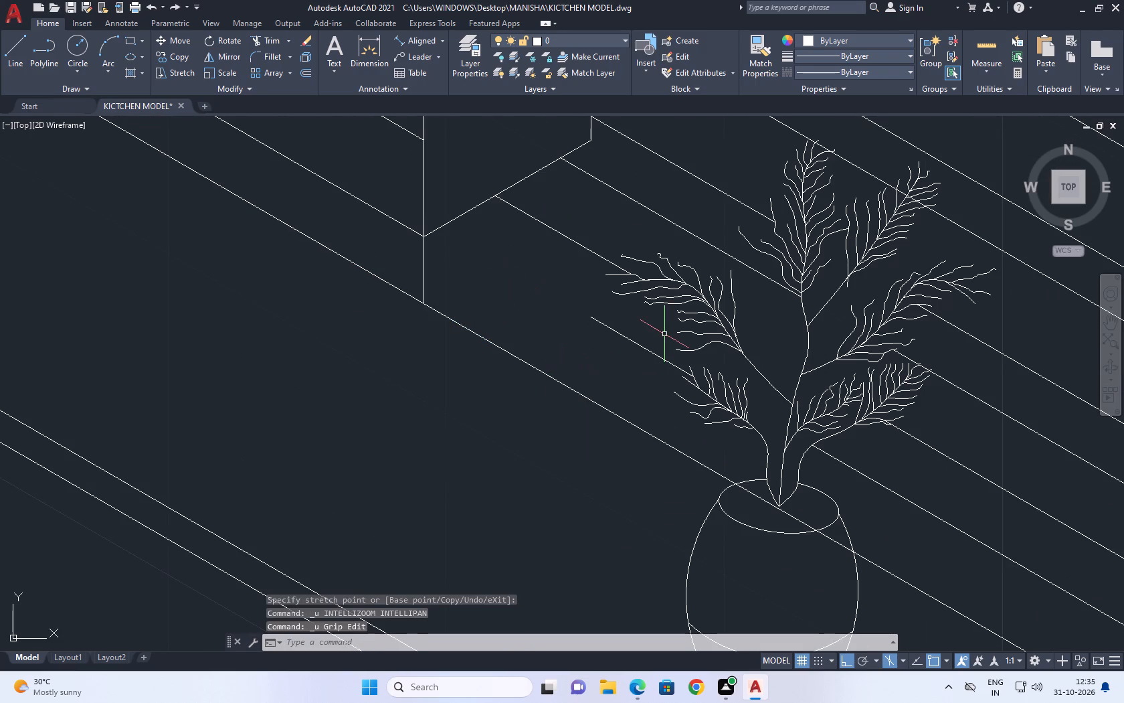
# Stretch the upper end of the lower left frond's tile row line about 7" at 150°, past the box's end face.
pyautogui.moveTo(637, 336); pyautogui.dragTo(632, 336)
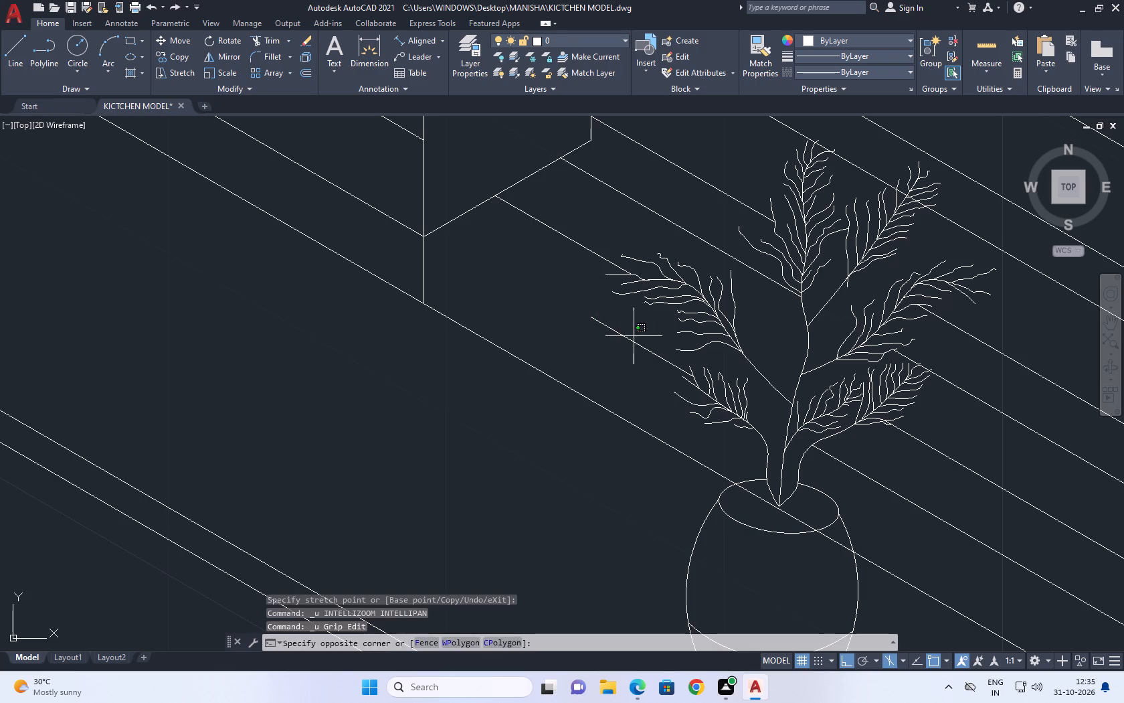
pyautogui.moveTo(632, 336); pyautogui.dragTo(595, 336)
pyautogui.moveTo(567, 336); pyautogui.dragTo(577, 335)
pyautogui.click(591, 316)
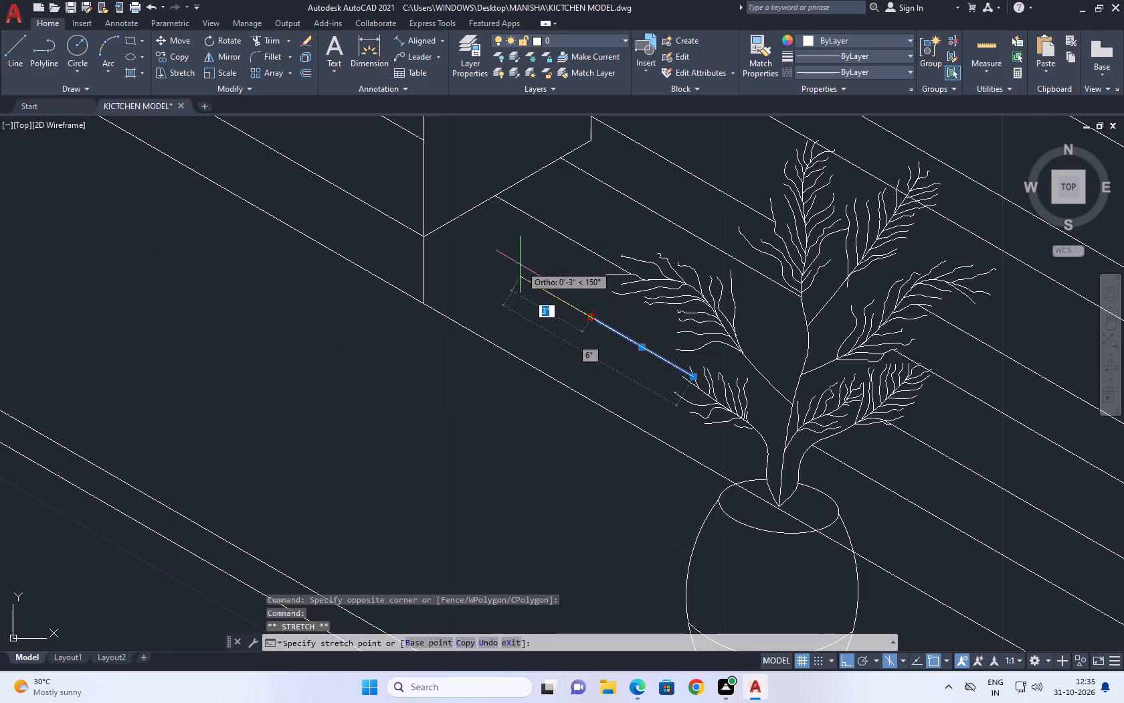
pyautogui.scroll(1, 424, 240)
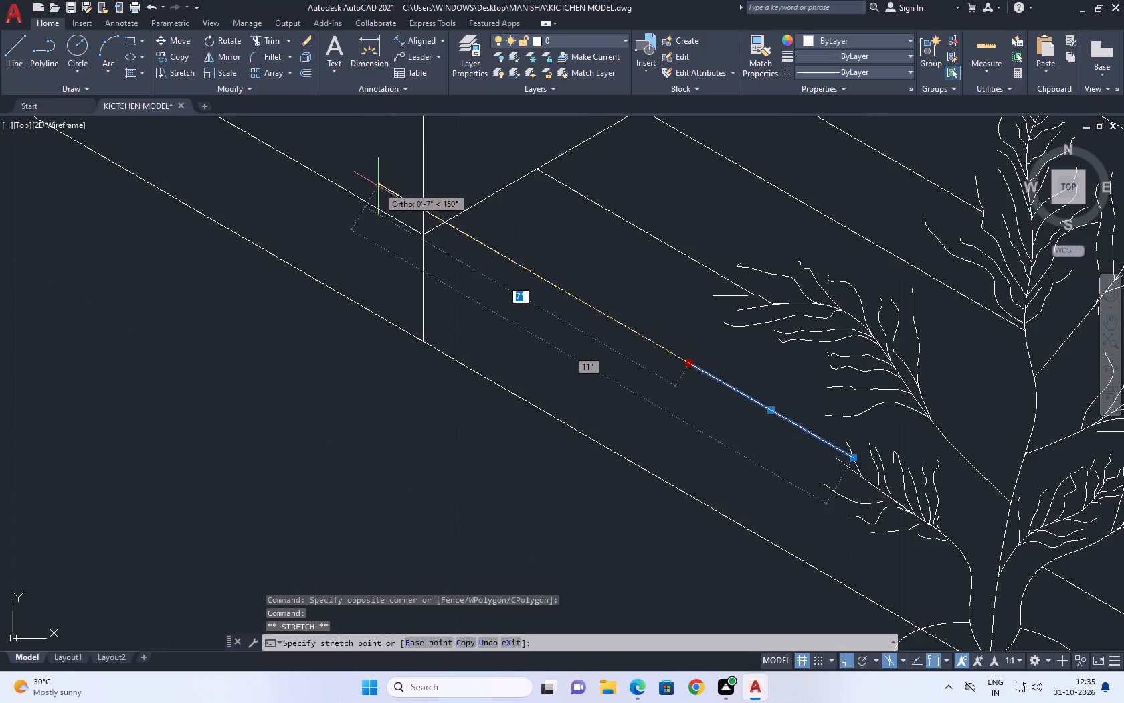
pyautogui.click(378, 186)
pyautogui.rightClick(496, 177)
pyautogui.click(547, 392)
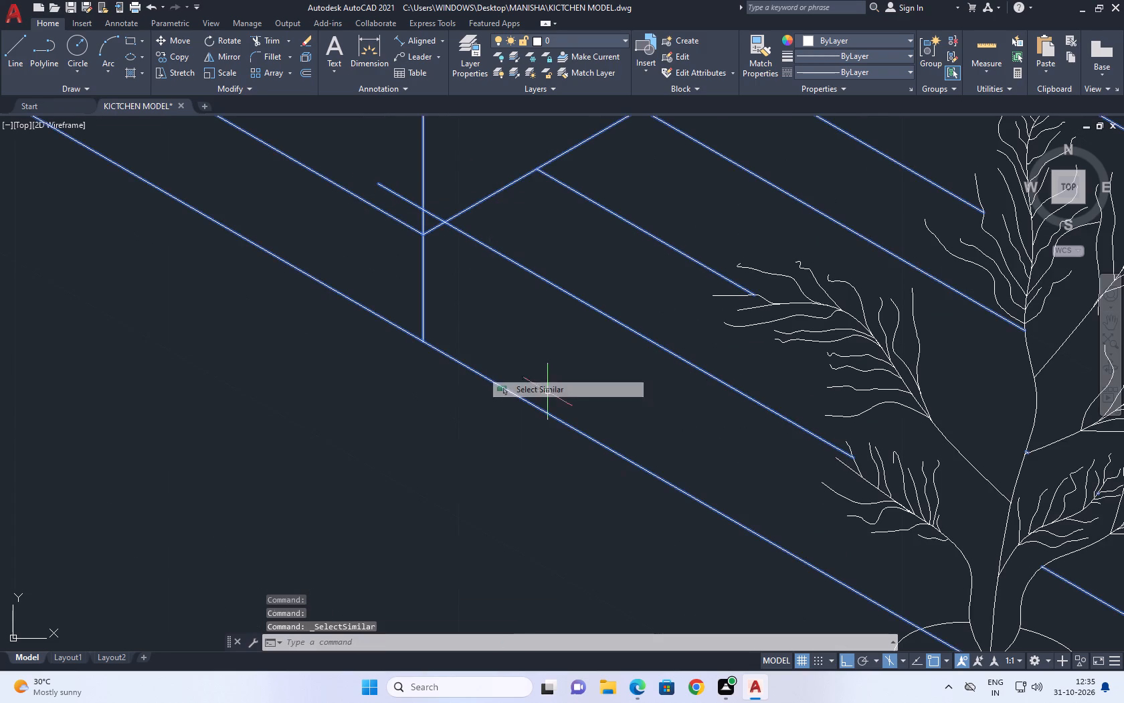
pyautogui.rightClick(559, 226)
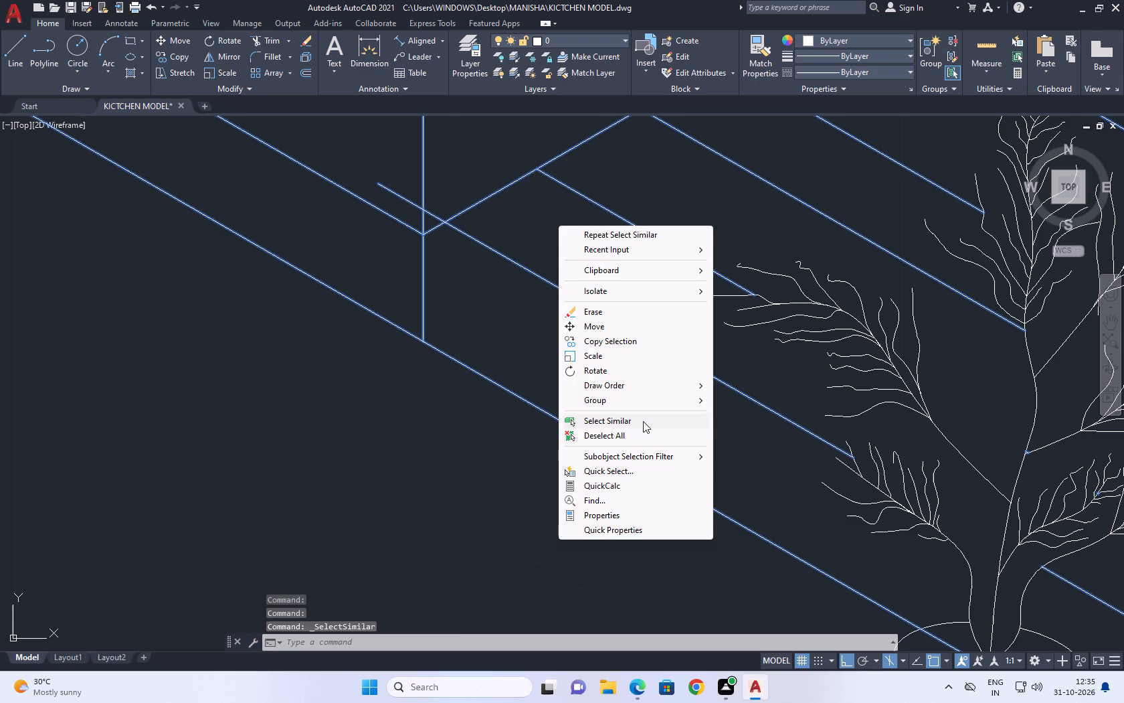
pyautogui.click(617, 439)
pyautogui.moveTo(595, 342); pyautogui.dragTo(646, 495, button='middle')
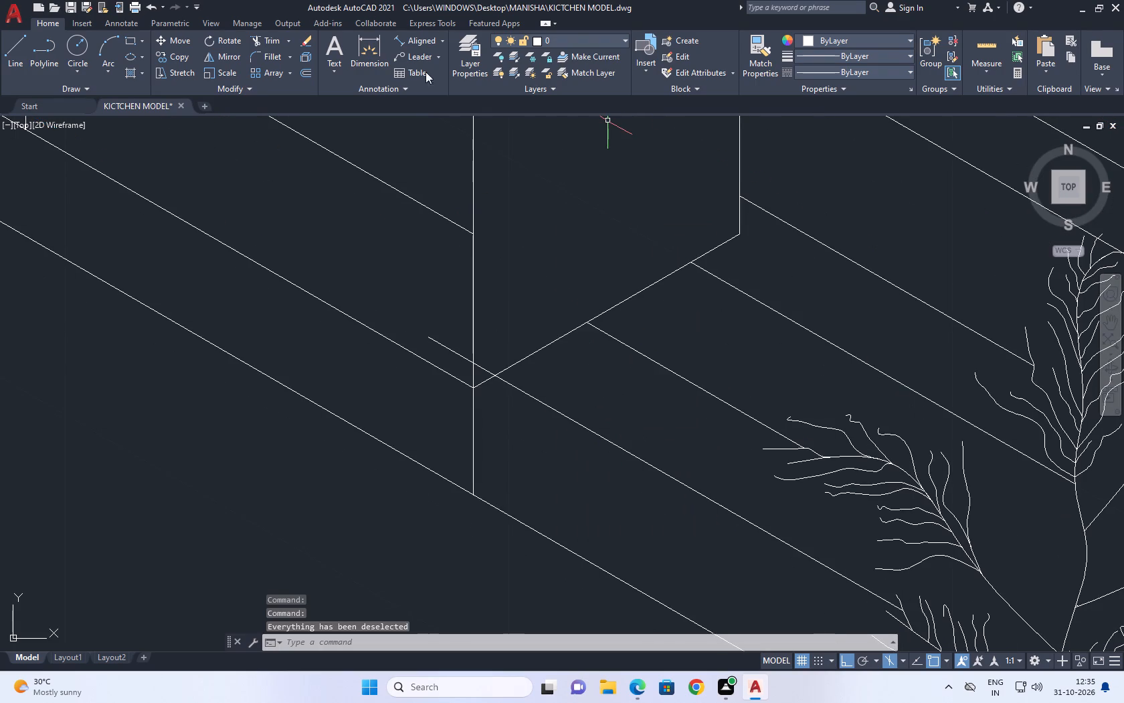
# Trim the overhanging upper end of the lower left frond's tile row line at the lower edge of the box's end face.
pyautogui.click(265, 38)
pyautogui.scroll(2, 488, 370)
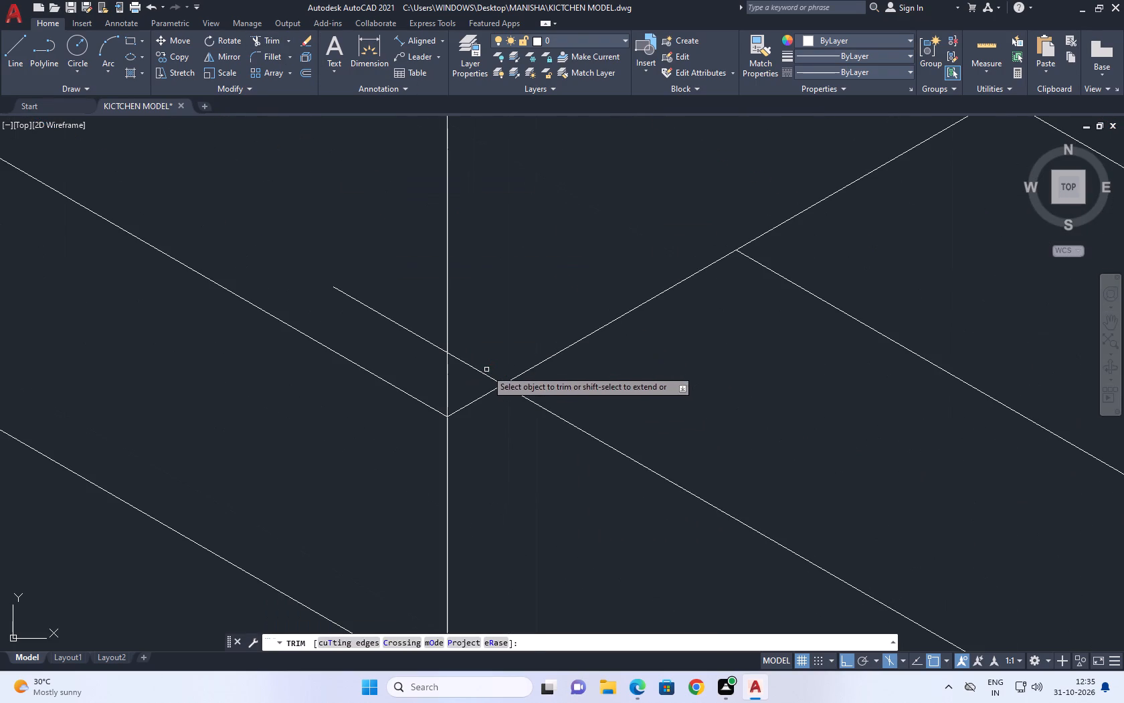
pyautogui.moveTo(480, 369); pyautogui.dragTo(474, 374)
pyautogui.click(470, 378)
pyautogui.click(470, 368)
pyautogui.click(416, 345)
pyautogui.click(405, 311)
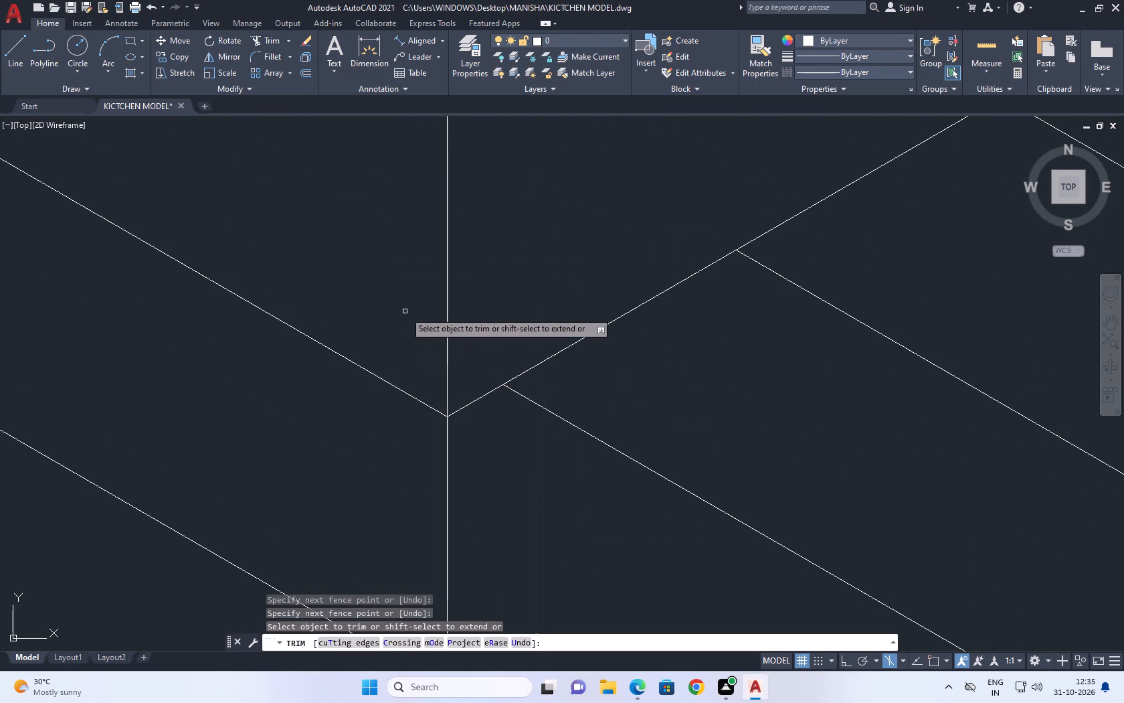
pyautogui.rightClick(381, 282)
pyautogui.click(411, 292)
# Trim the lower ends of the two tile row lines that overrun the inner line of the countertop's end edge.
pyautogui.scroll(-4, 413, 285)
pyautogui.moveTo(543, 260); pyautogui.dragTo(545, 260, button='middle')
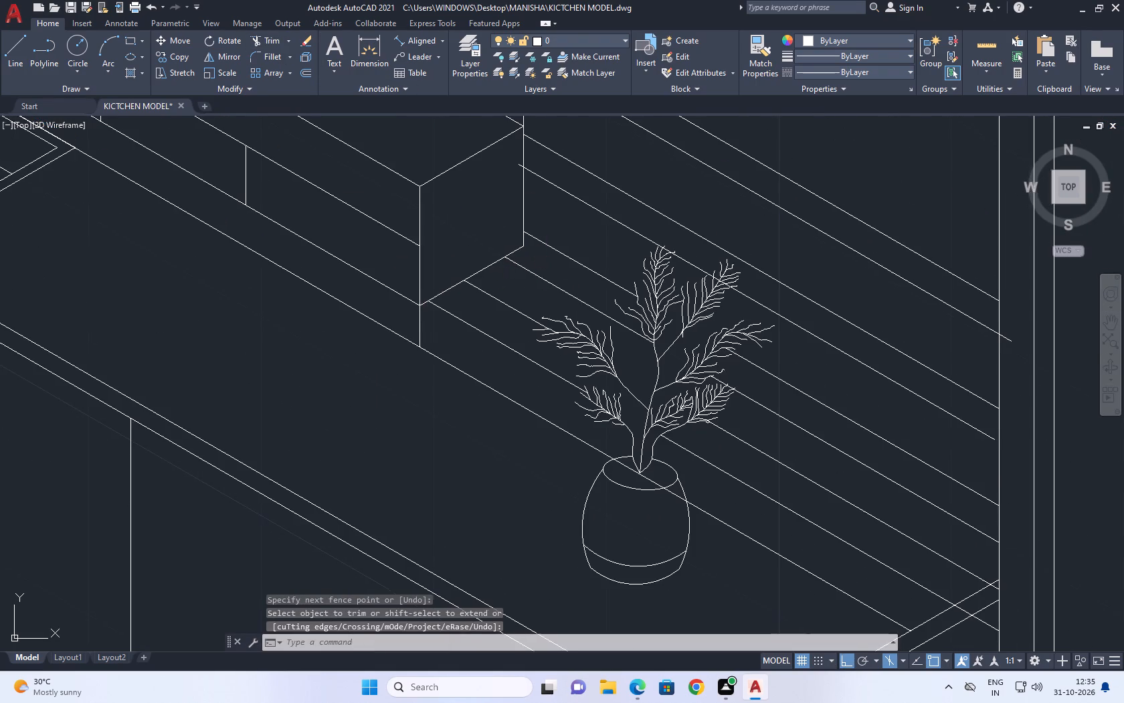
pyautogui.moveTo(545, 260); pyautogui.dragTo(518, 260, button='middle')
pyautogui.moveTo(750, 432); pyautogui.dragTo(652, 268, button='middle')
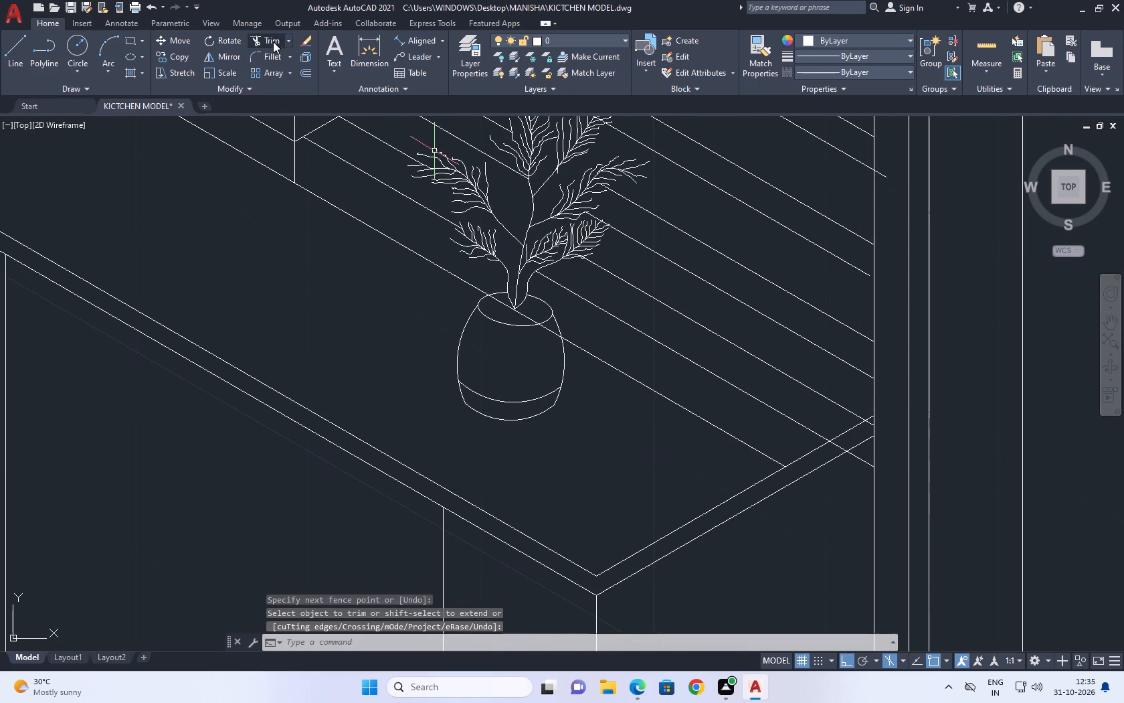
pyautogui.click(273, 42)
pyautogui.scroll(2, 838, 445)
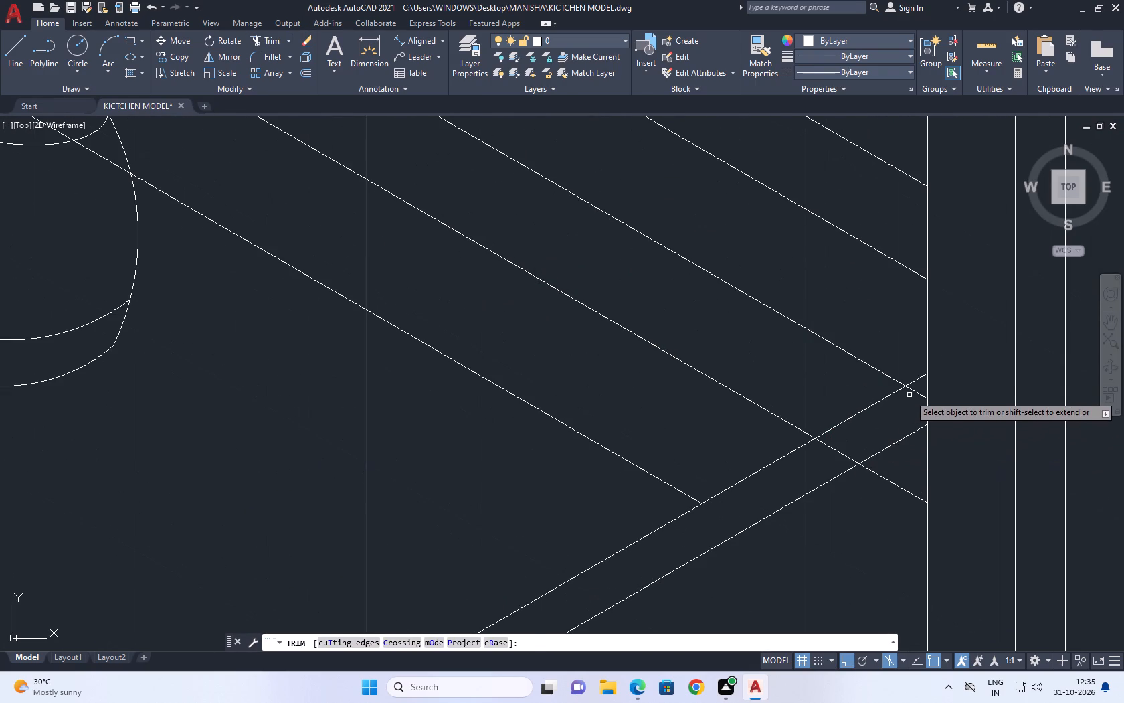
pyautogui.click(915, 394)
pyautogui.click(864, 449)
pyautogui.click(761, 471)
pyautogui.click(882, 477)
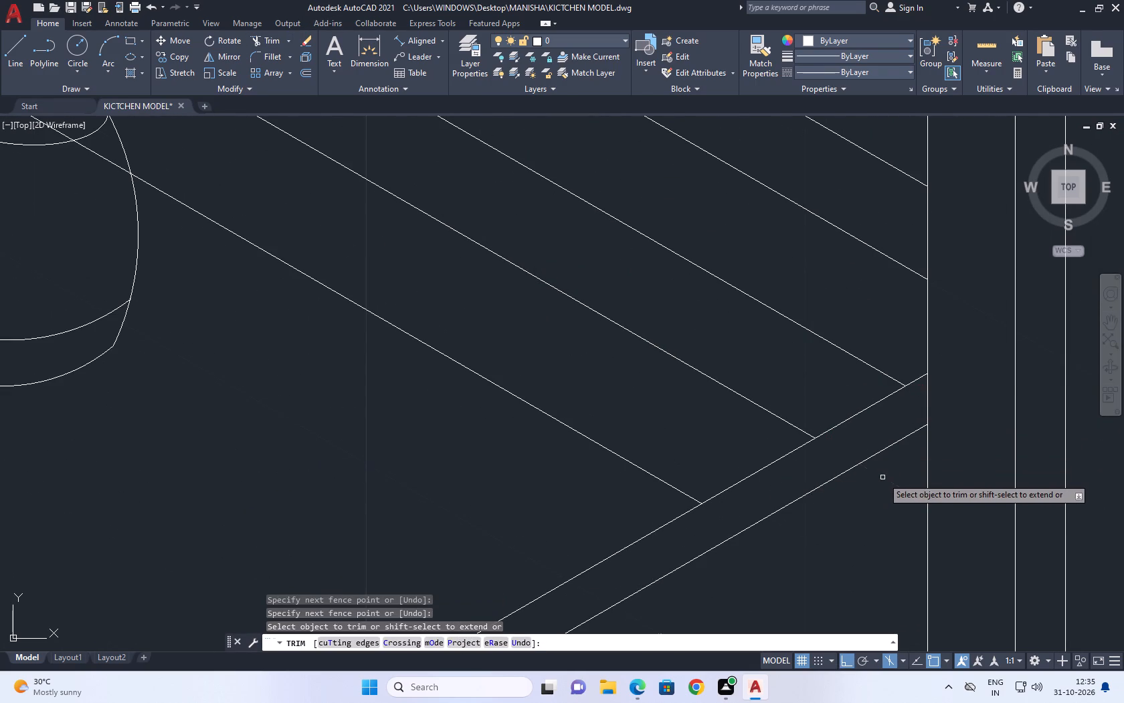
pyautogui.rightClick(844, 433)
pyautogui.click(867, 444)
# Trim the lower end of the tile row line that overruns the vertical wall edge beyond the plant.
pyautogui.scroll(-4, 874, 436)
pyautogui.moveTo(876, 422); pyautogui.dragTo(873, 424, button='middle')
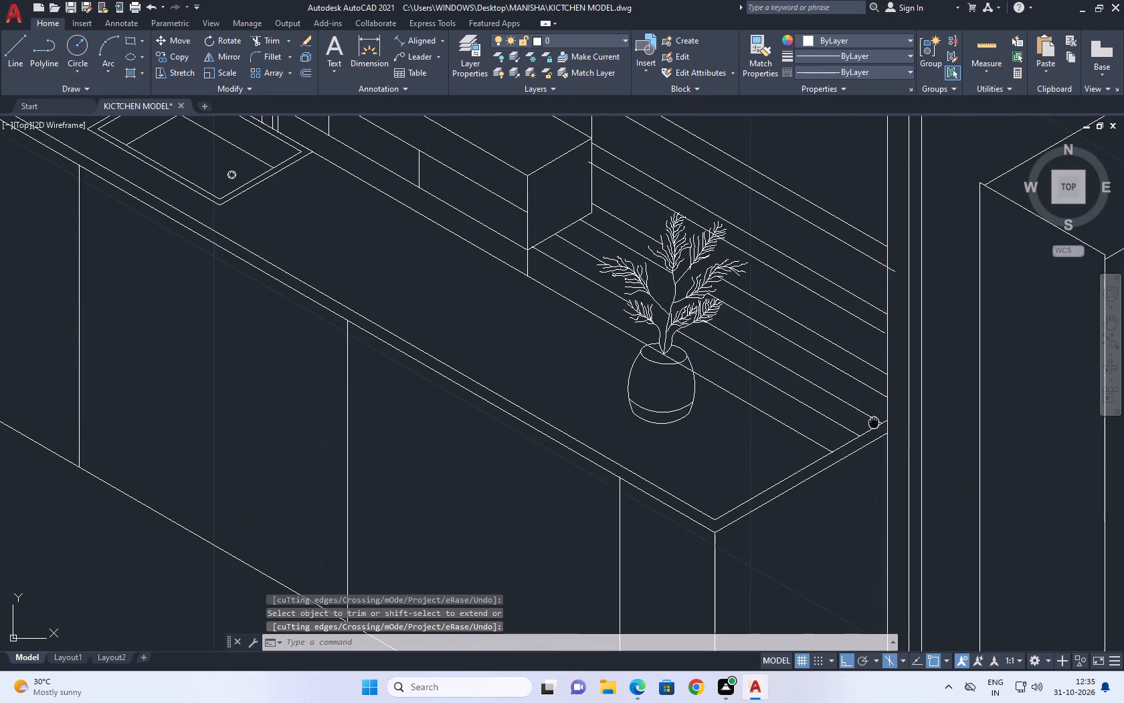
pyautogui.moveTo(873, 424); pyautogui.dragTo(859, 479, button='middle')
pyautogui.moveTo(763, 385); pyautogui.dragTo(800, 477, button='middle')
pyautogui.scroll(-1, 781, 432)
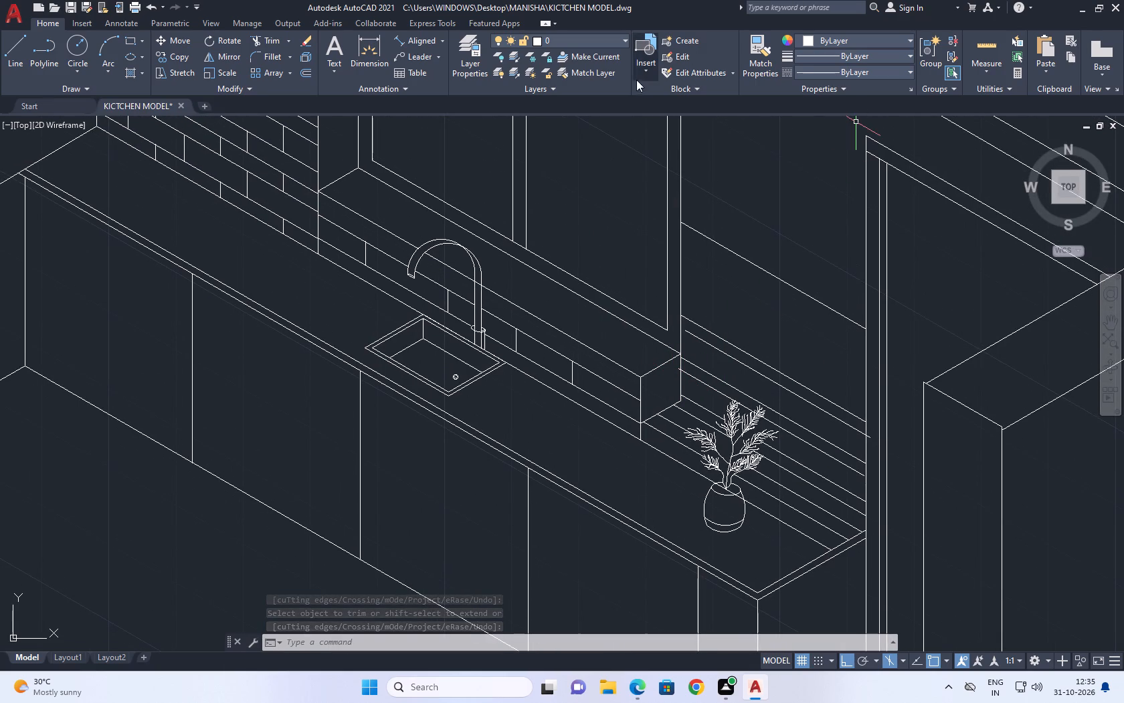
pyautogui.click(264, 38)
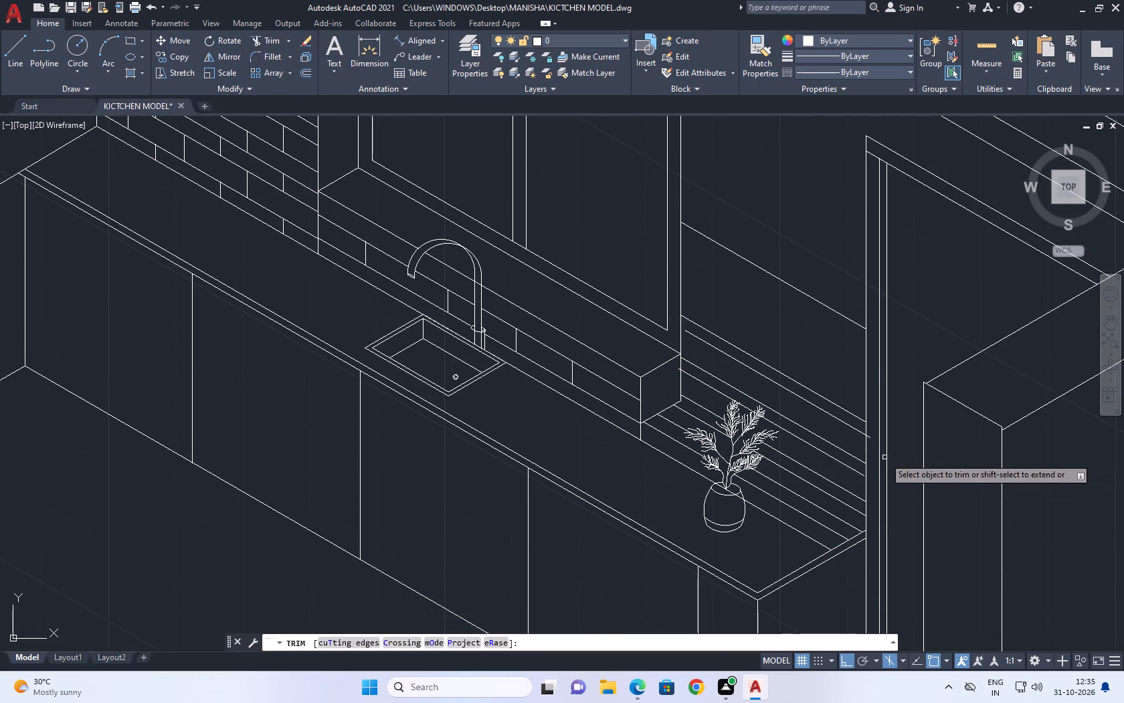
pyautogui.scroll(5, 878, 454)
pyautogui.click(816, 323)
pyautogui.moveTo(784, 431); pyautogui.dragTo(821, 519)
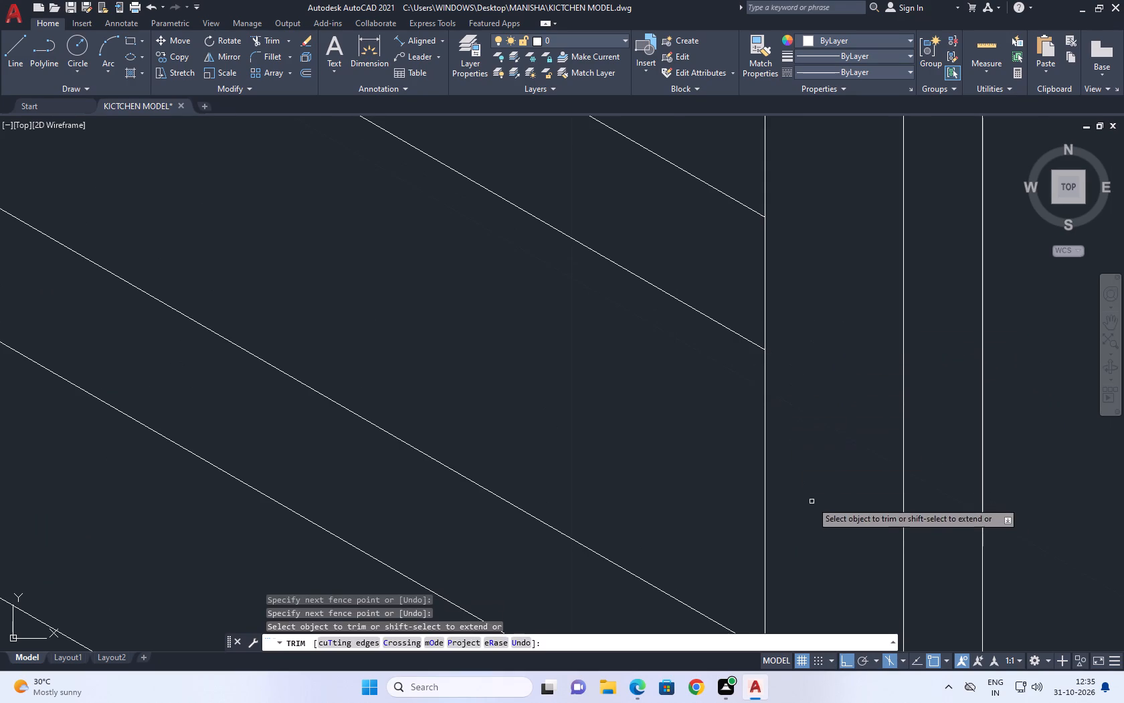
# Trim the upper end of the tile row line that overruns the box's vertical back edge.
pyautogui.scroll(-7, 806, 475)
pyautogui.scroll(3, 507, 308)
pyautogui.scroll(4, 477, 494)
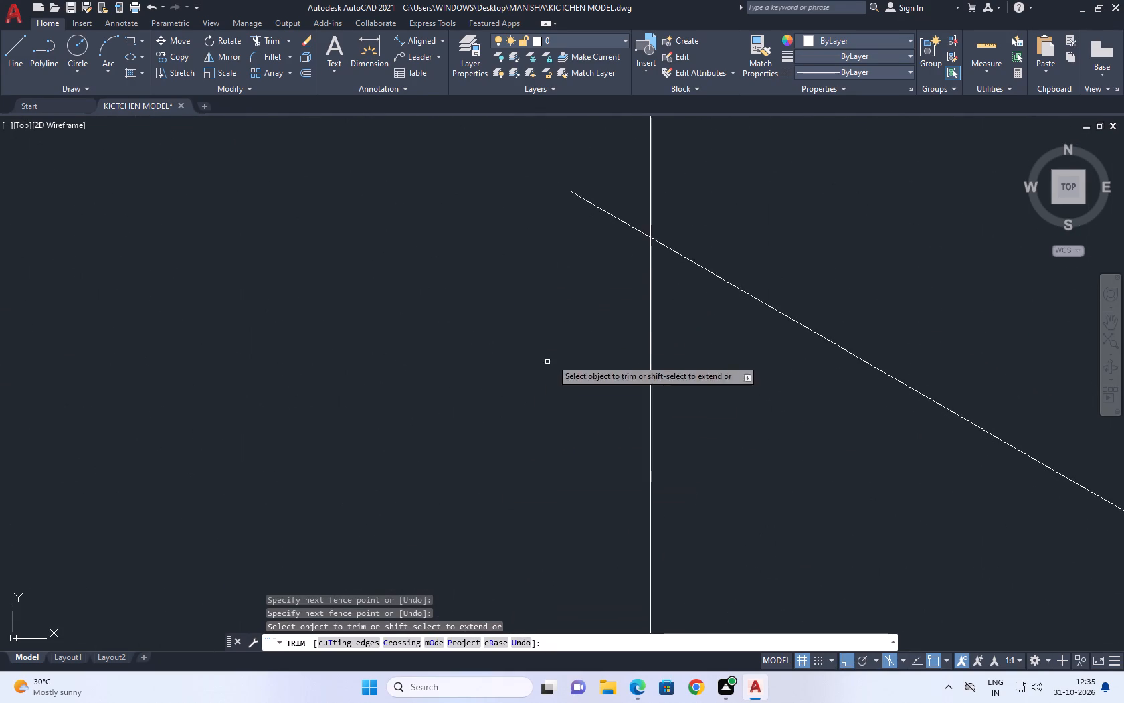
pyautogui.moveTo(612, 161); pyautogui.dragTo(605, 172)
pyautogui.click(572, 366)
pyautogui.rightClick(550, 294)
pyautogui.click(615, 343)
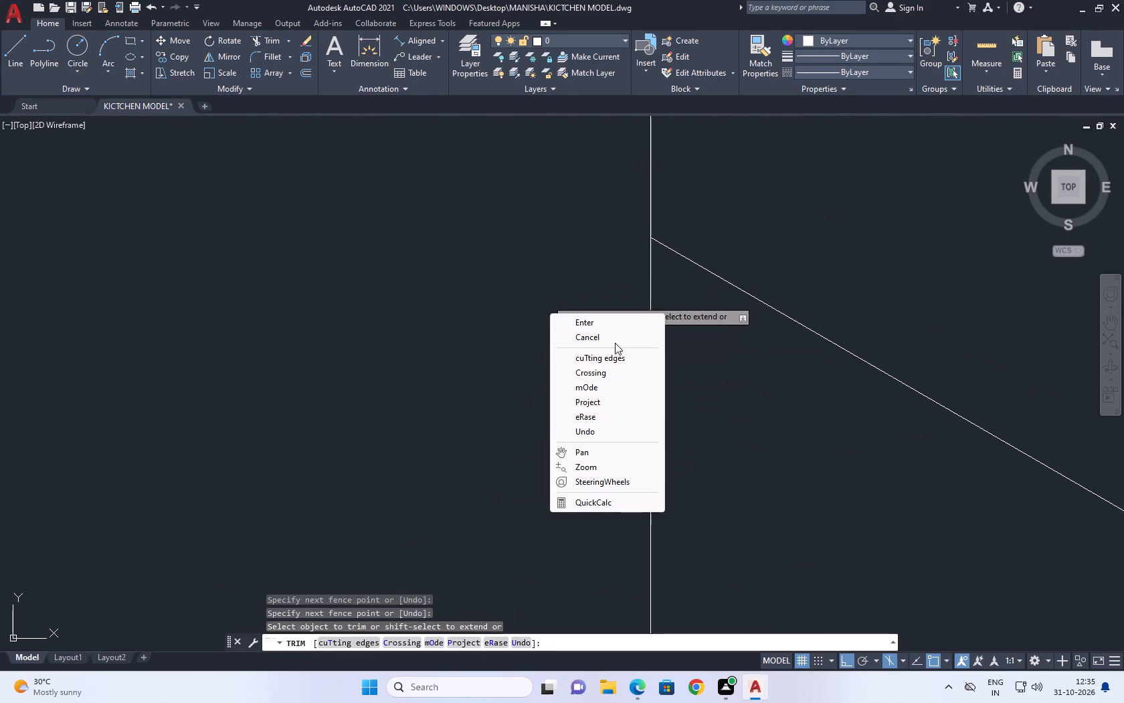
# Draw a vertical tile joint line beside the box, from the uppermost backsplash row line down past the countertop line.
pyautogui.scroll(-5, 612, 340)
pyautogui.moveTo(698, 321); pyautogui.dragTo(597, 331, button='middle')
pyautogui.scroll(-4, 597, 331)
pyautogui.moveTo(660, 329); pyautogui.dragTo(642, 331, button='middle')
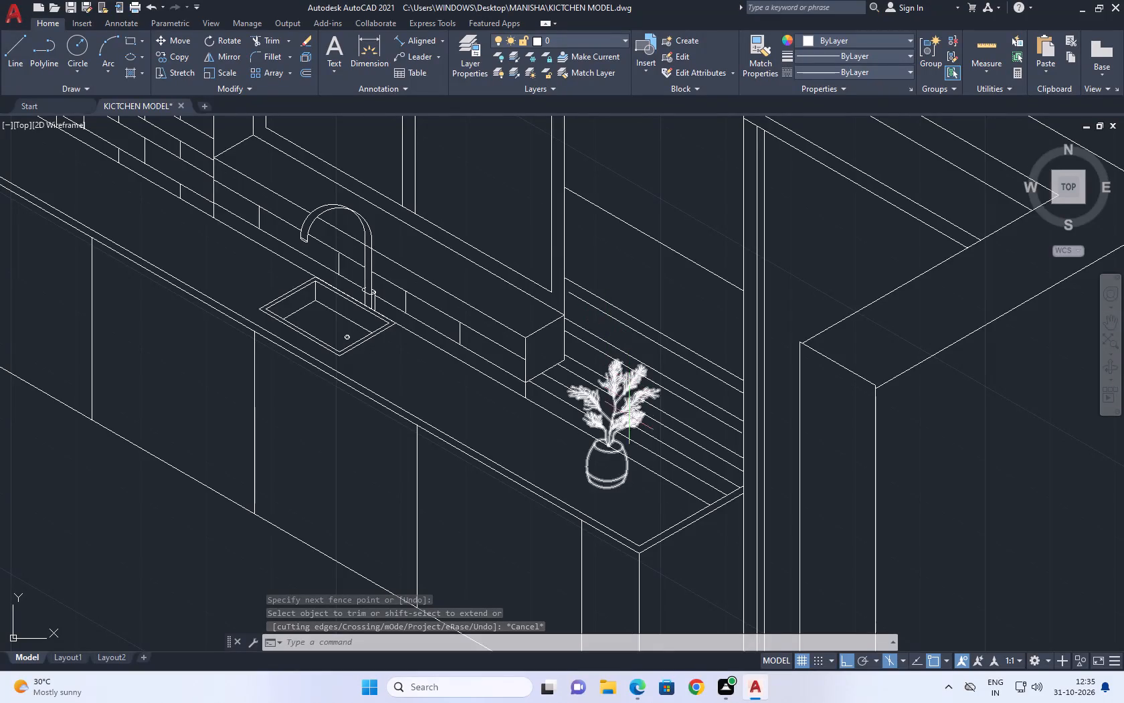
pyautogui.click(11, 42)
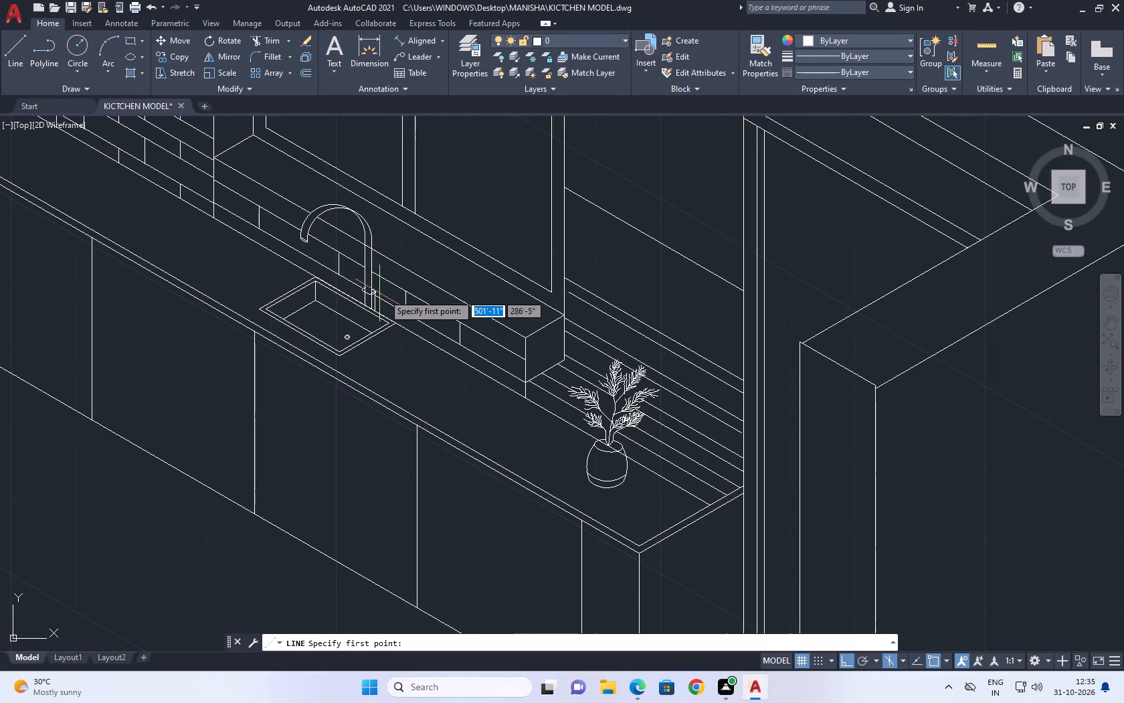
pyautogui.moveTo(580, 283); pyautogui.dragTo(573, 290)
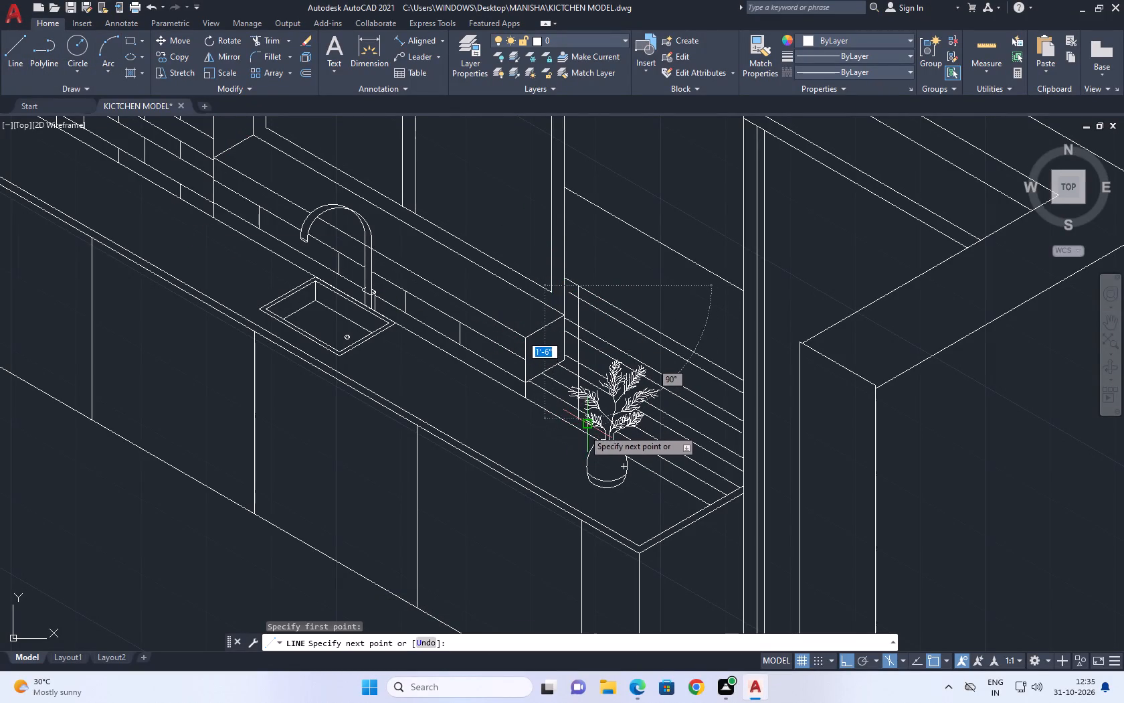
pyautogui.moveTo(579, 435); pyautogui.dragTo(580, 441)
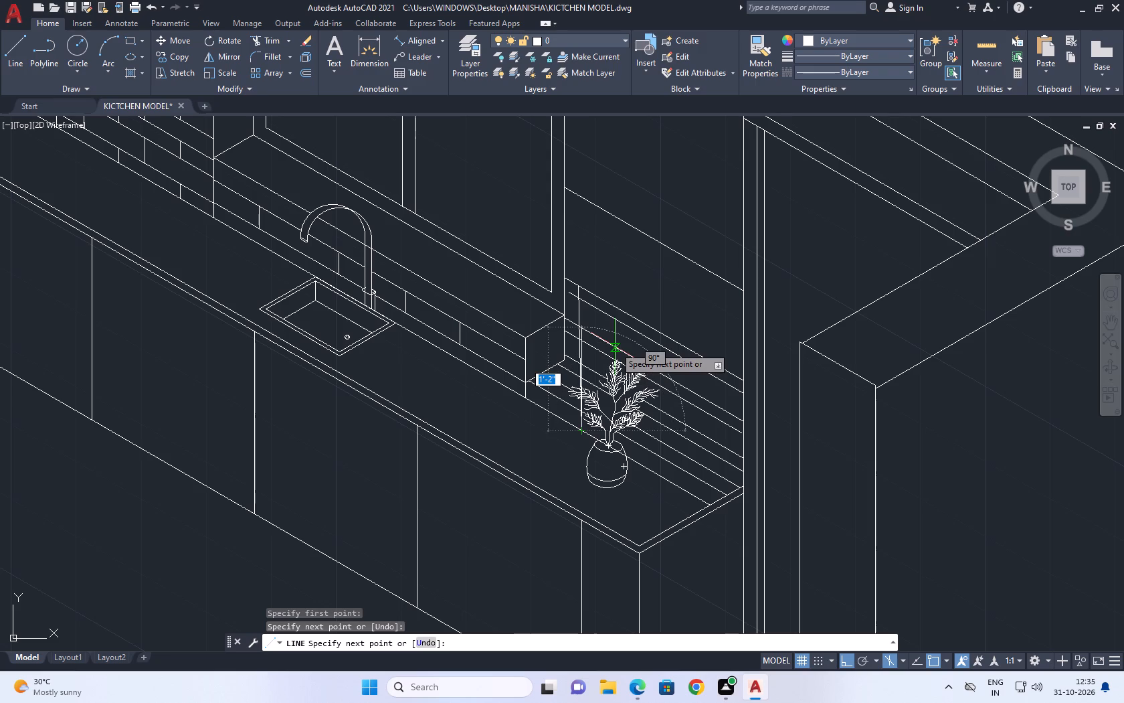
pyautogui.hotkey('ctrl', 'z')
pyautogui.scroll(2, 565, 426)
pyautogui.click(599, 486)
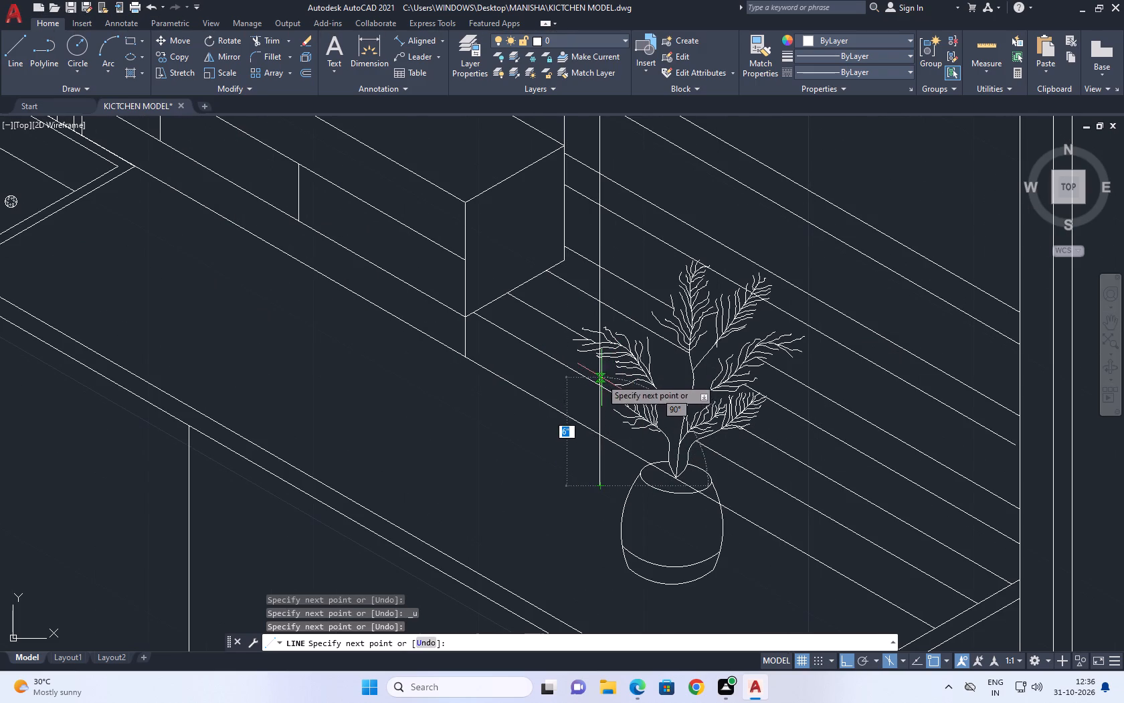
pyautogui.press('space')
pyautogui.click(599, 282)
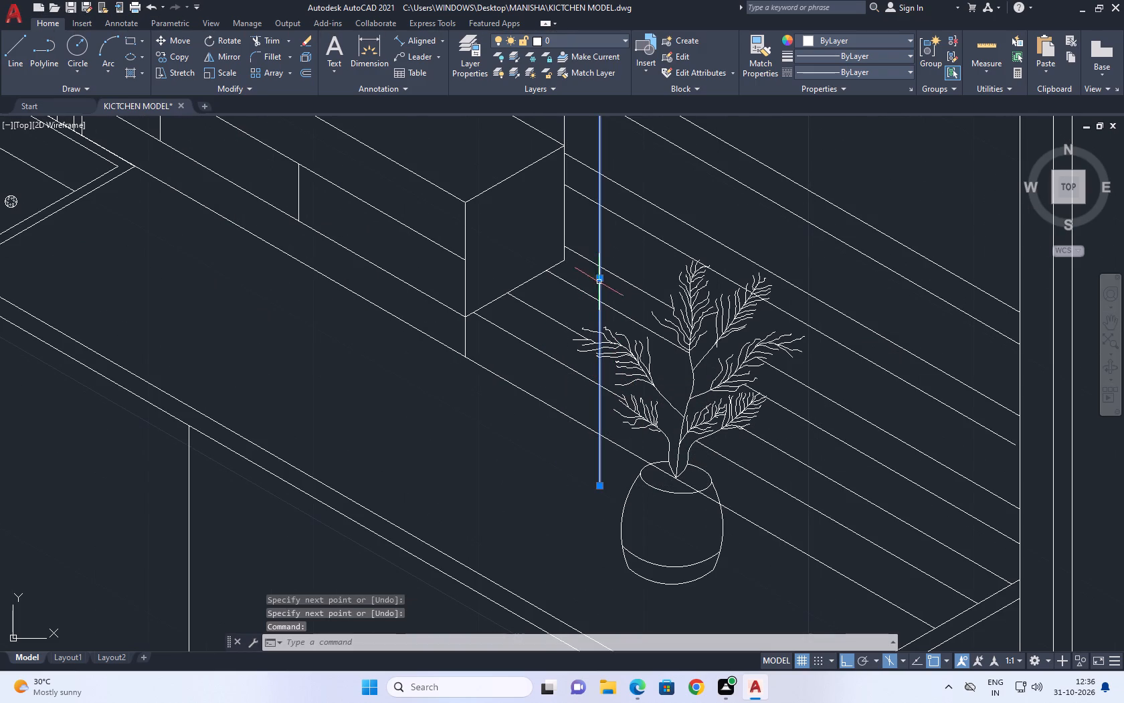
# Copy the vertical joint line seven times at 330° along the uppermost row line, placing the last copy about 1'-11" away.
pyautogui.moveTo(695, 295); pyautogui.dragTo(490, 317, button='middle')
pyautogui.scroll(-1, 499, 327)
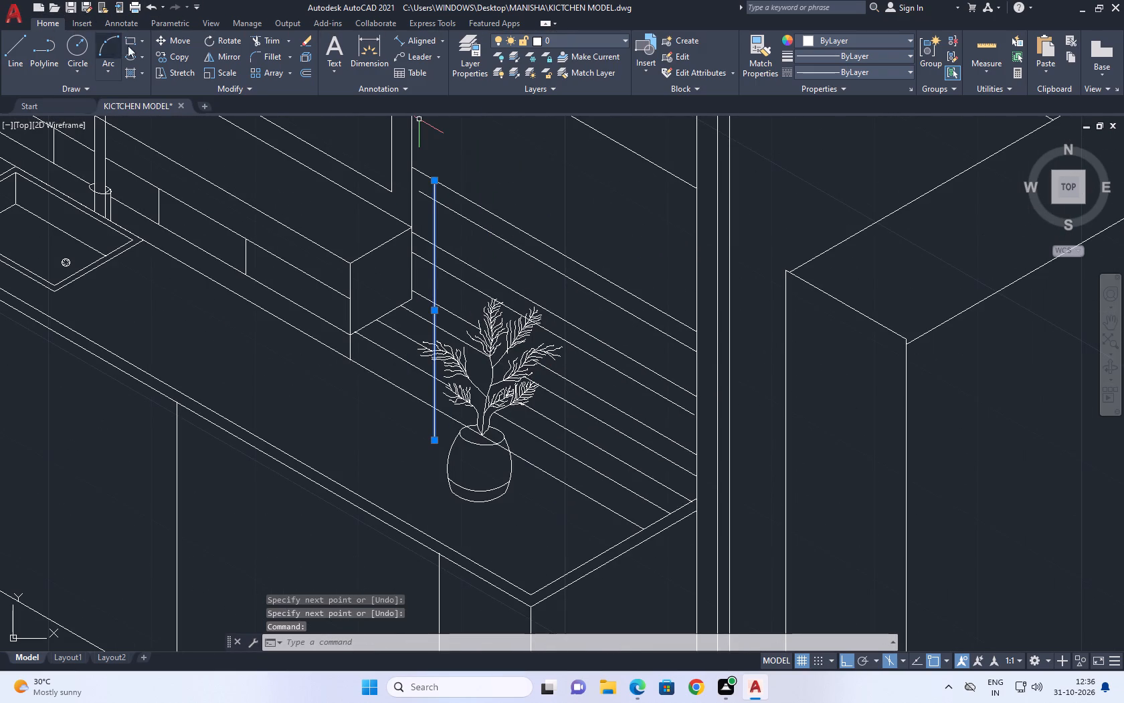
pyautogui.click(173, 57)
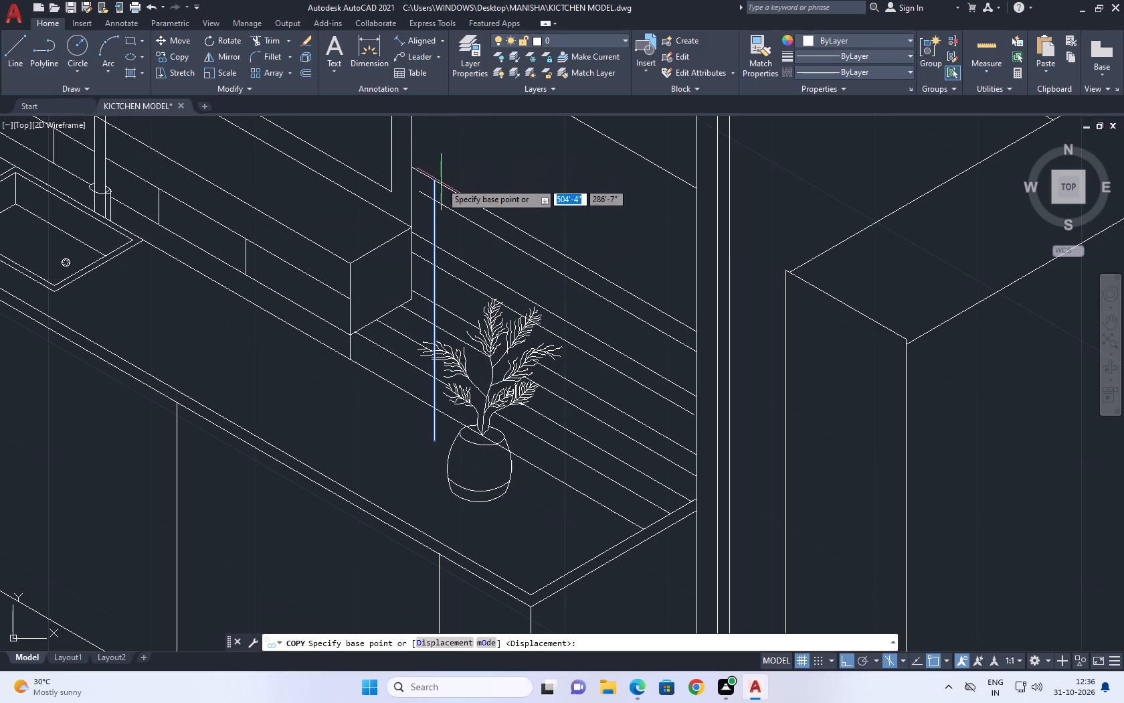
pyautogui.moveTo(436, 181); pyautogui.dragTo(442, 181)
pyautogui.click(475, 194)
pyautogui.click(510, 210)
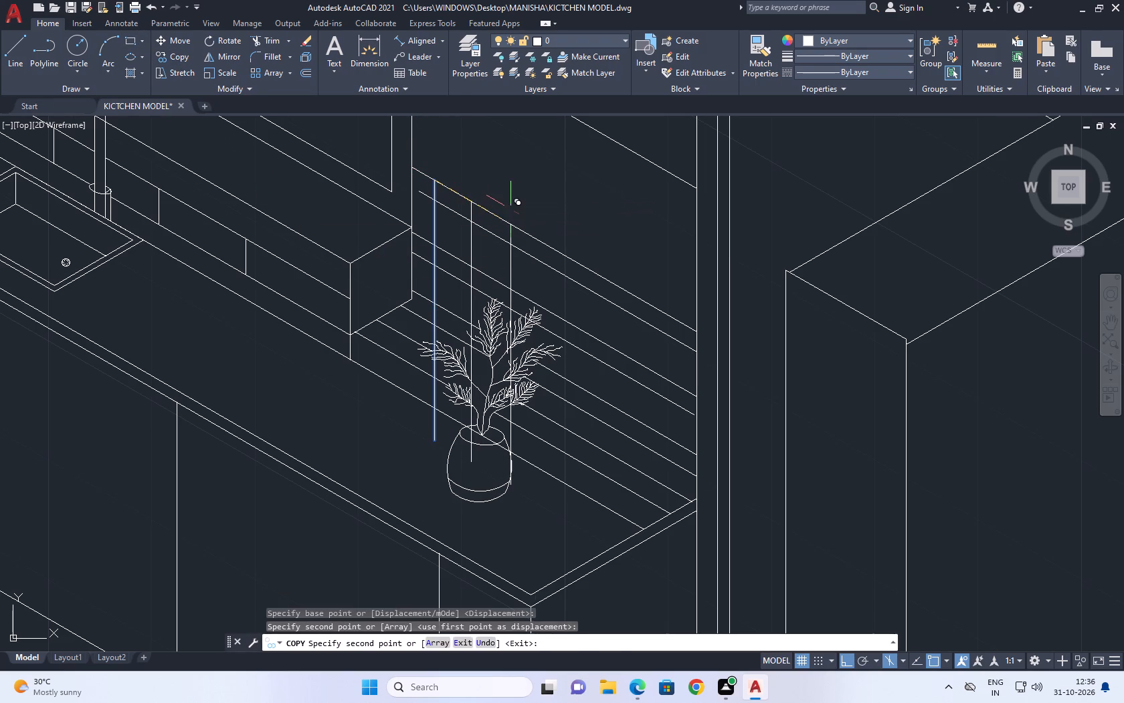
pyautogui.click(548, 238)
pyautogui.click(573, 248)
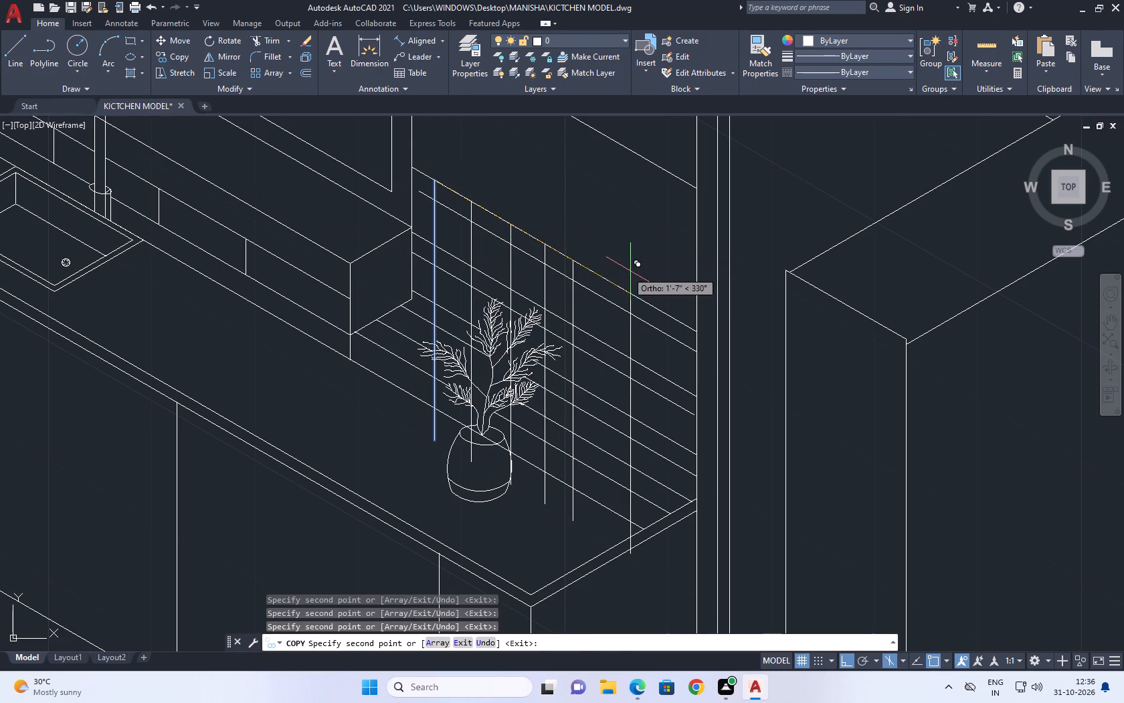
pyautogui.click(609, 272)
pyautogui.click(644, 285)
pyautogui.click(675, 317)
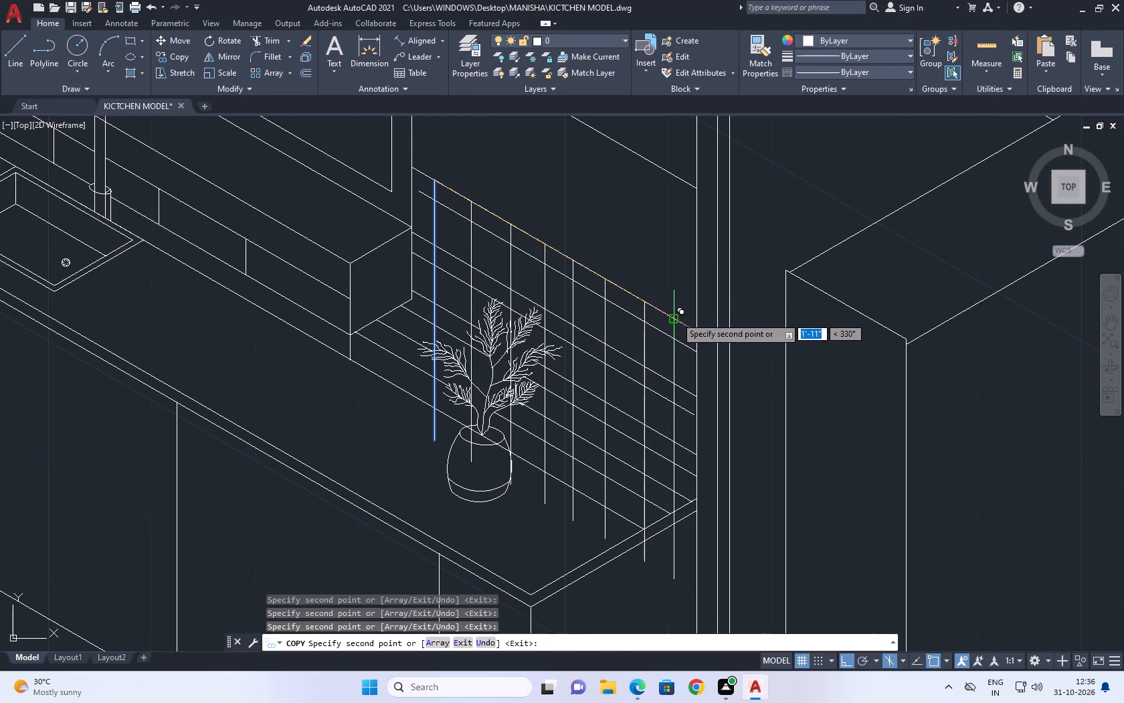
pyautogui.moveTo(622, 223); pyautogui.dragTo(618, 217, button='right')
pyautogui.click(648, 245)
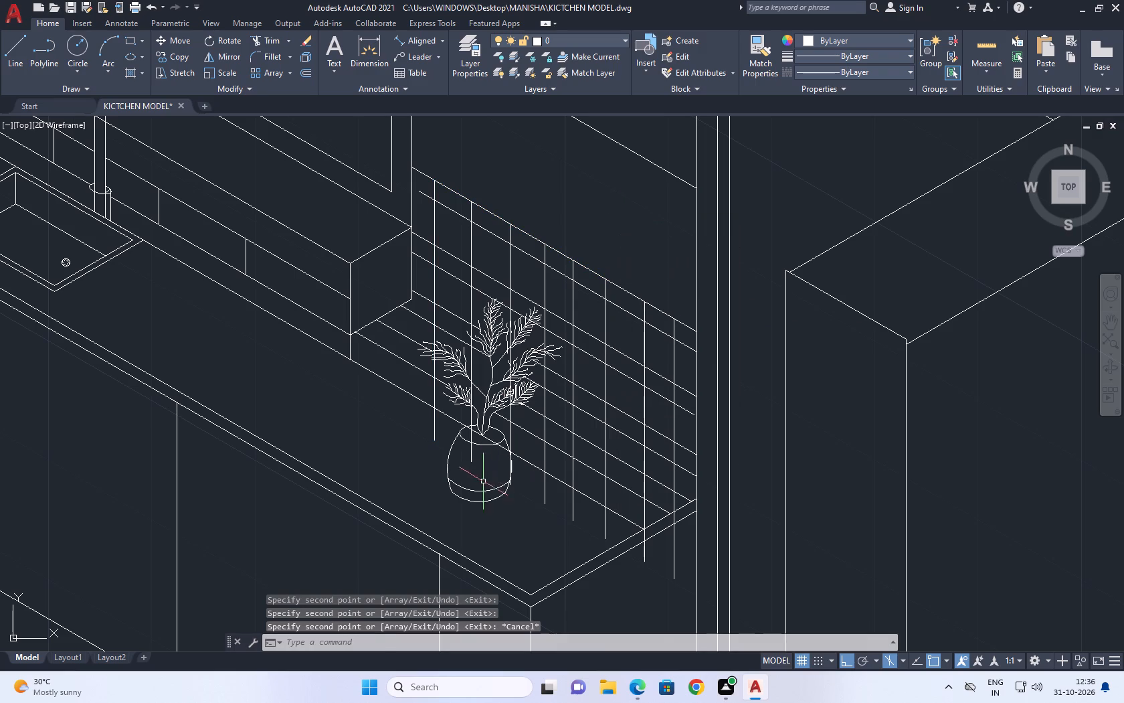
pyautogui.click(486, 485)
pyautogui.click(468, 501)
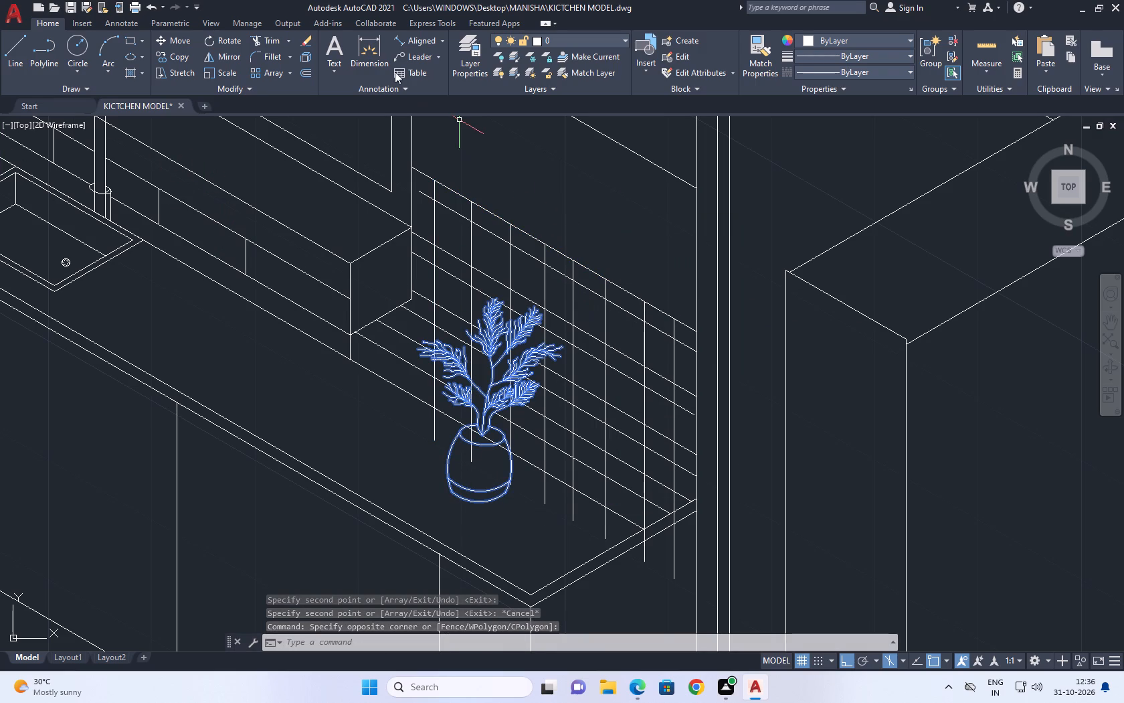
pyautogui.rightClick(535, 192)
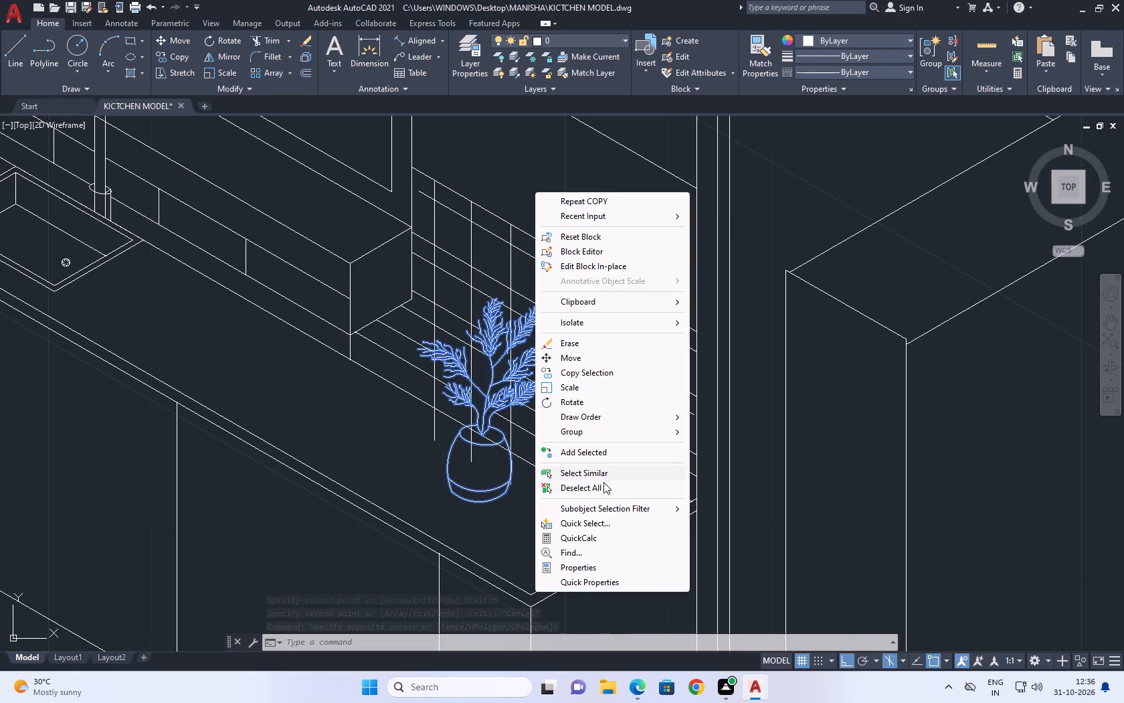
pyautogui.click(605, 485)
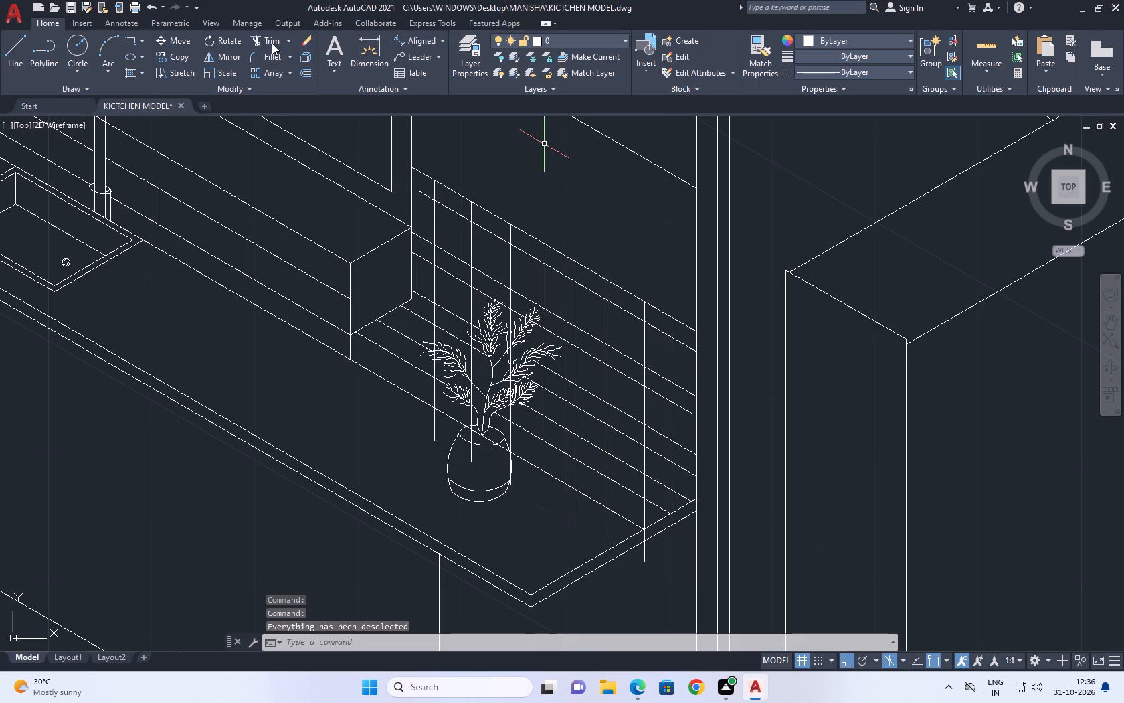
# Trim the lower ends of the first two vertical joint lines at the backsplash's bottom line, beside and inside the pot.
pyautogui.click(272, 43)
pyautogui.scroll(2, 468, 453)
pyautogui.click(480, 449)
pyautogui.click(468, 443)
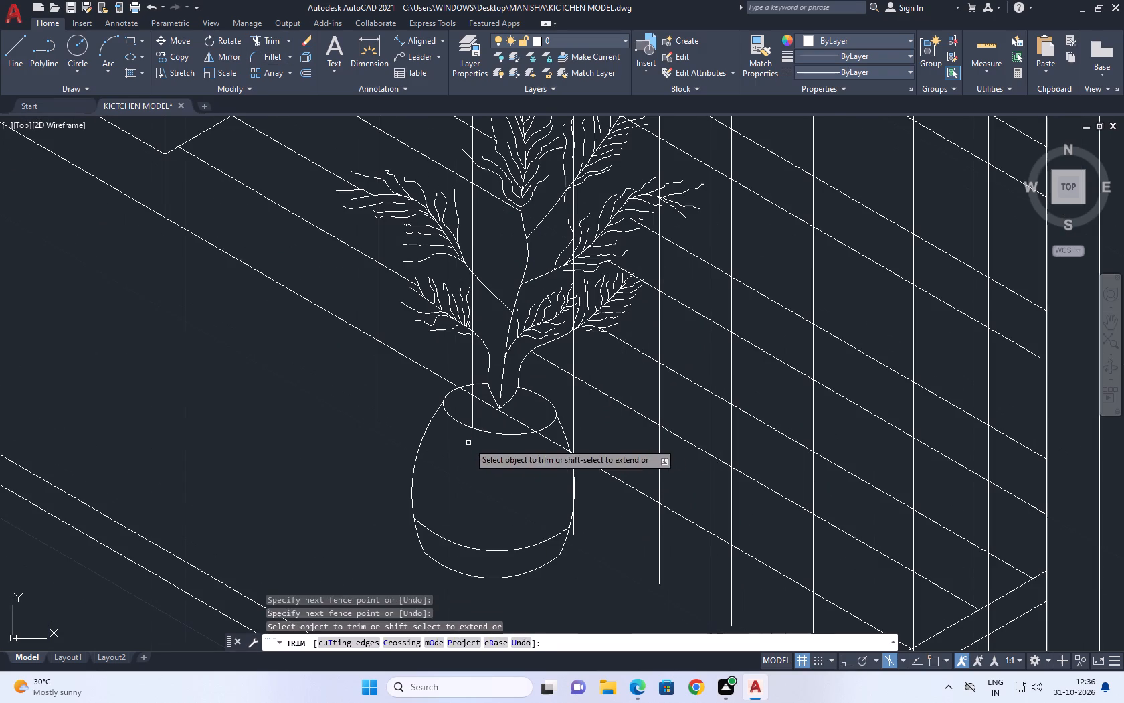
pyautogui.moveTo(490, 434); pyautogui.dragTo(486, 428)
pyautogui.click(458, 407)
pyautogui.click(496, 427)
pyautogui.moveTo(366, 394); pyautogui.dragTo(372, 394)
pyautogui.click(407, 404)
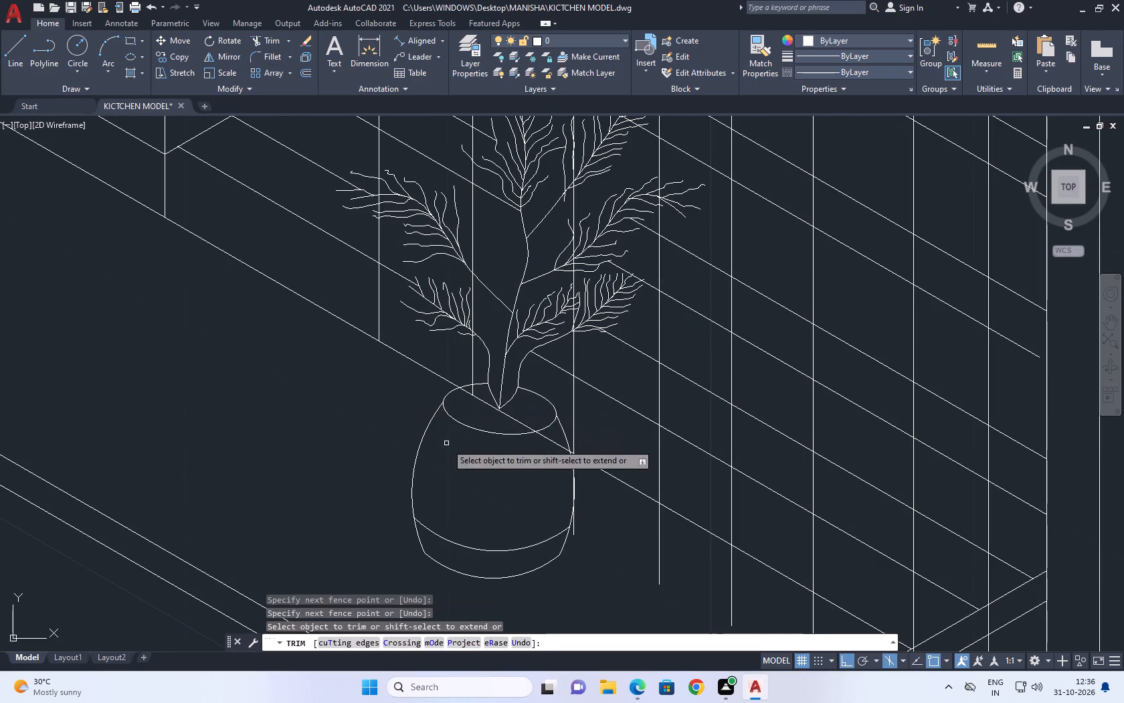
# Trim the lower ends of the next four vertical joint lines at the backsplash's bottom line, including the one along the pot's side.
pyautogui.moveTo(478, 459); pyautogui.dragTo(157, 191, button='middle')
pyautogui.moveTo(355, 349); pyautogui.dragTo(195, 232, button='middle')
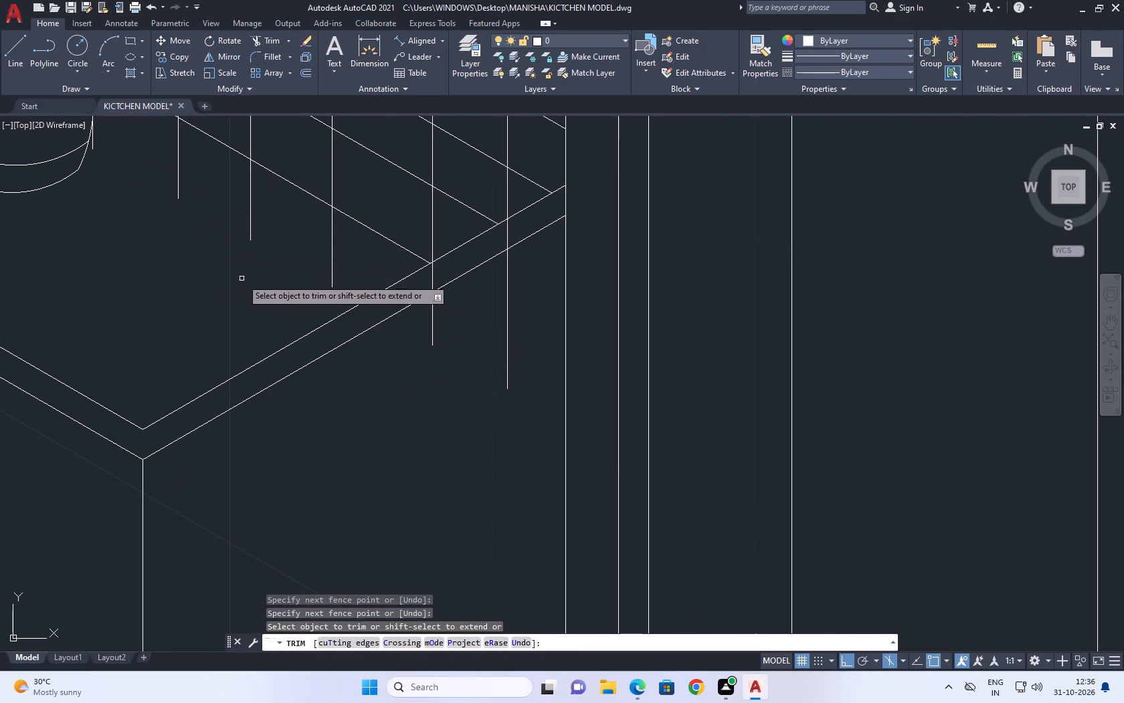
pyautogui.moveTo(163, 120); pyautogui.dragTo(197, 153)
pyautogui.click(368, 258)
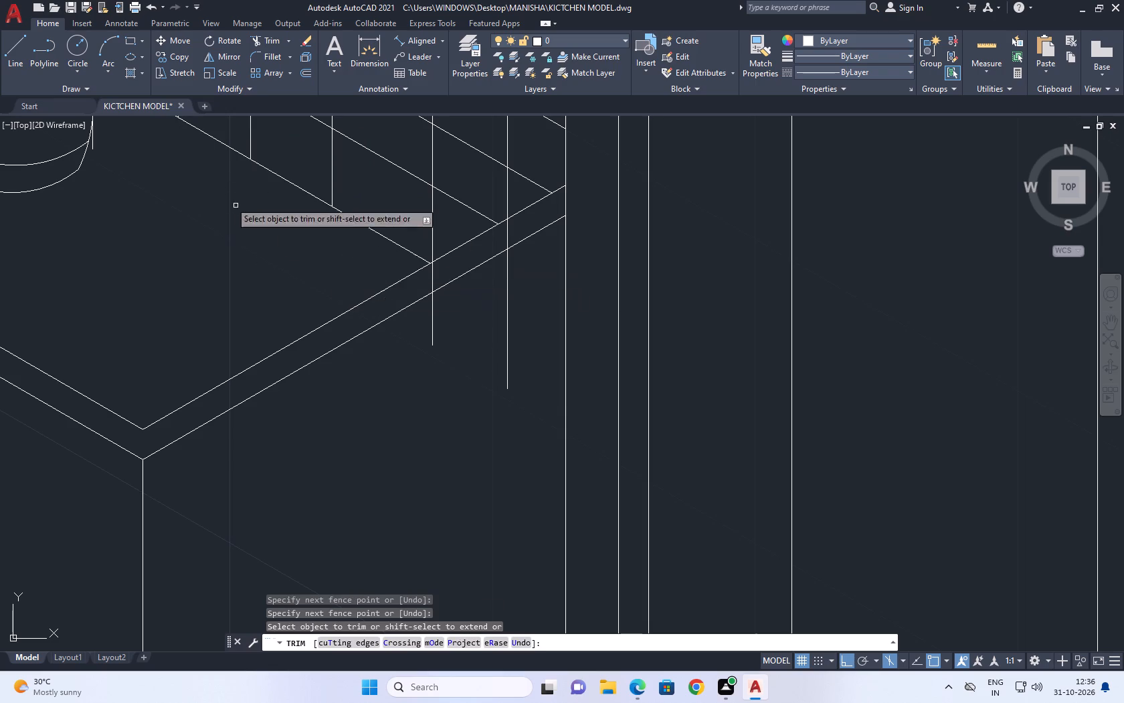
pyautogui.moveTo(244, 225); pyautogui.dragTo(462, 455, button='middle')
pyautogui.moveTo(399, 376); pyautogui.dragTo(392, 377)
pyautogui.click(268, 293)
pyautogui.moveTo(320, 358); pyautogui.dragTo(320, 364)
pyautogui.click(292, 374)
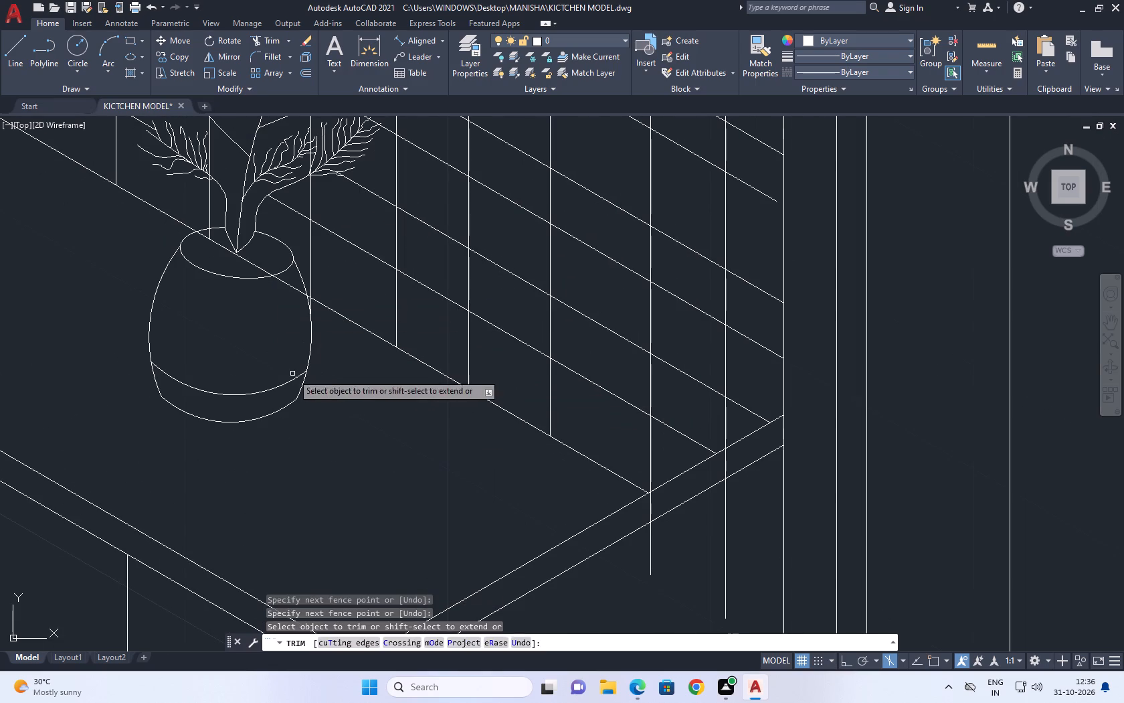
# Trim the lower ends of the last two vertical joint lines at the inner line of the countertop's end edge.
pyautogui.moveTo(459, 406); pyautogui.dragTo(341, 277, button='middle')
pyautogui.click(531, 385)
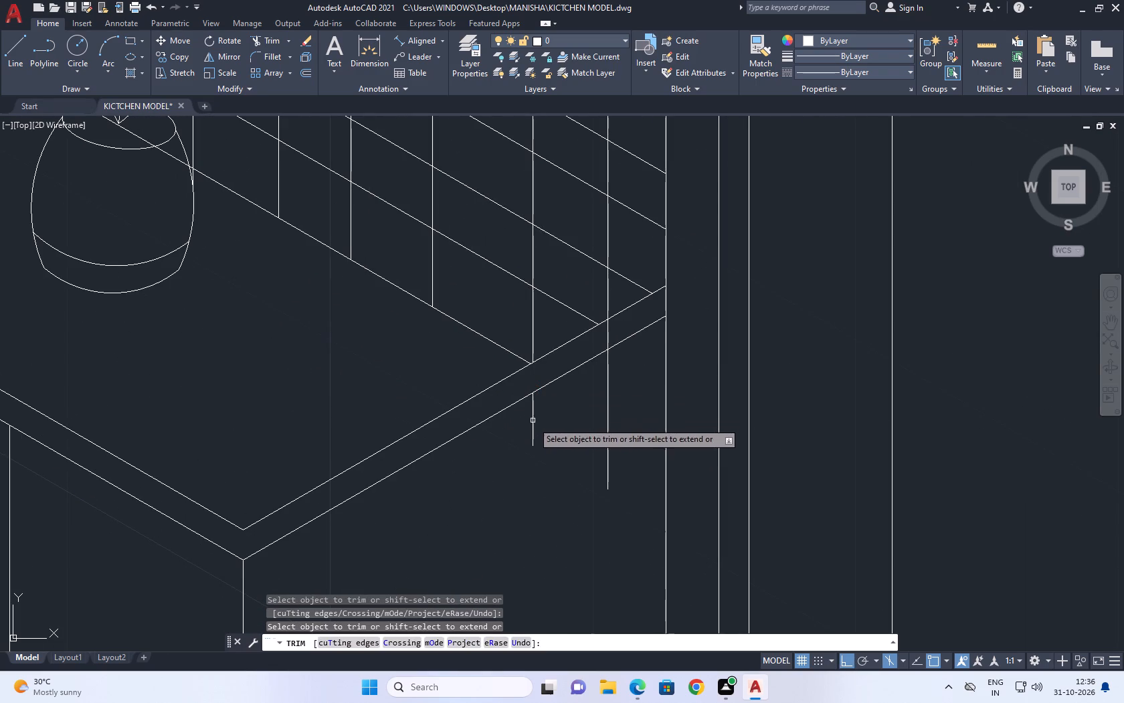
pyautogui.click(525, 433)
pyautogui.click(616, 432)
pyautogui.scroll(-2, 579, 397)
pyautogui.moveTo(573, 422); pyautogui.dragTo(596, 463, button='middle')
pyautogui.scroll(1, 616, 428)
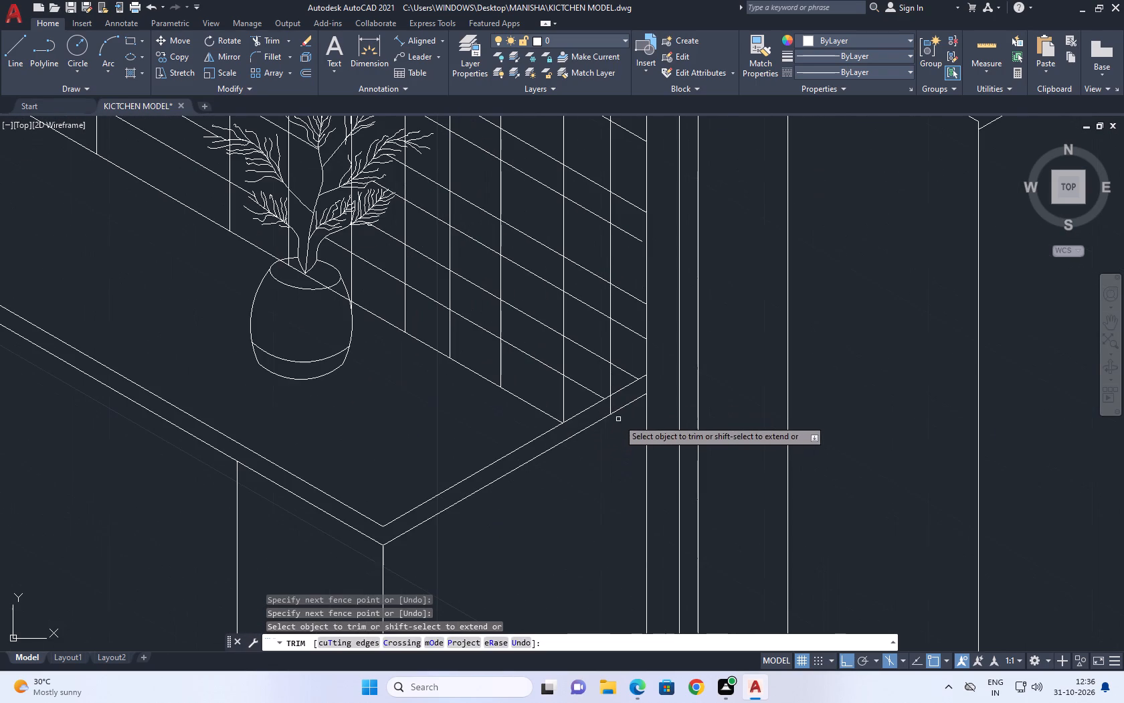
pyautogui.click(618, 402)
pyautogui.click(602, 406)
pyautogui.scroll(1, 587, 400)
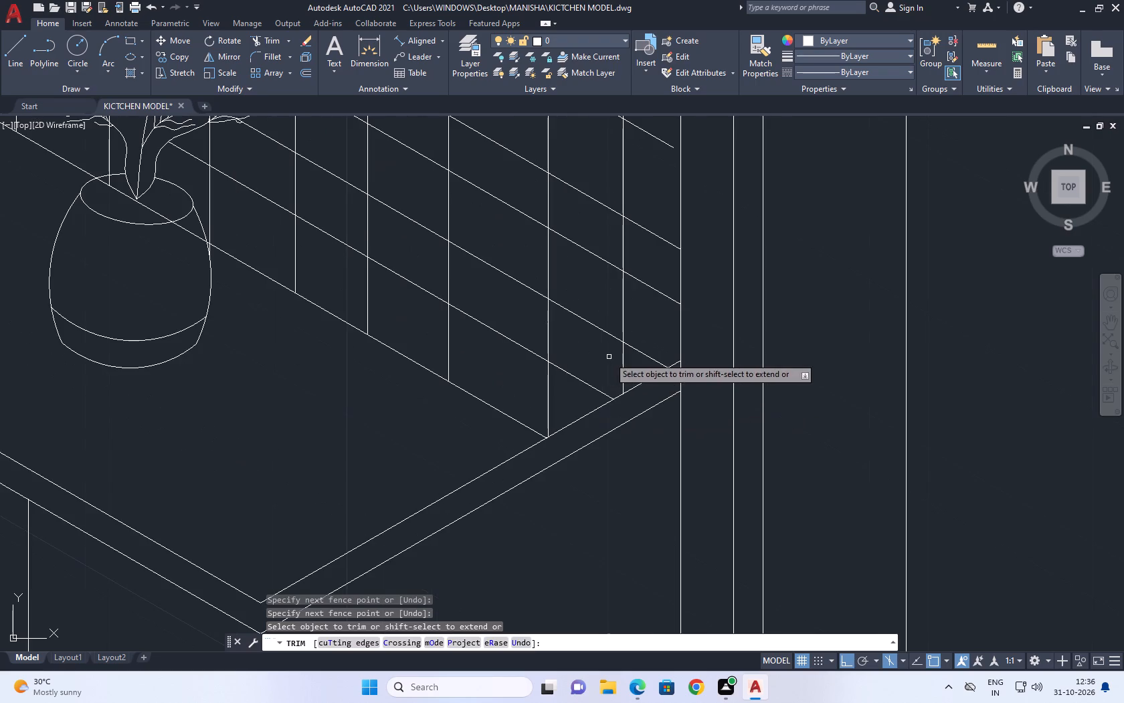
# Trim the second-row segments, counting from the countertop, of the last and sixth vertical joint lines.
pyautogui.moveTo(624, 374); pyautogui.dragTo(700, 505, button='middle')
pyautogui.moveTo(664, 484); pyautogui.dragTo(672, 485)
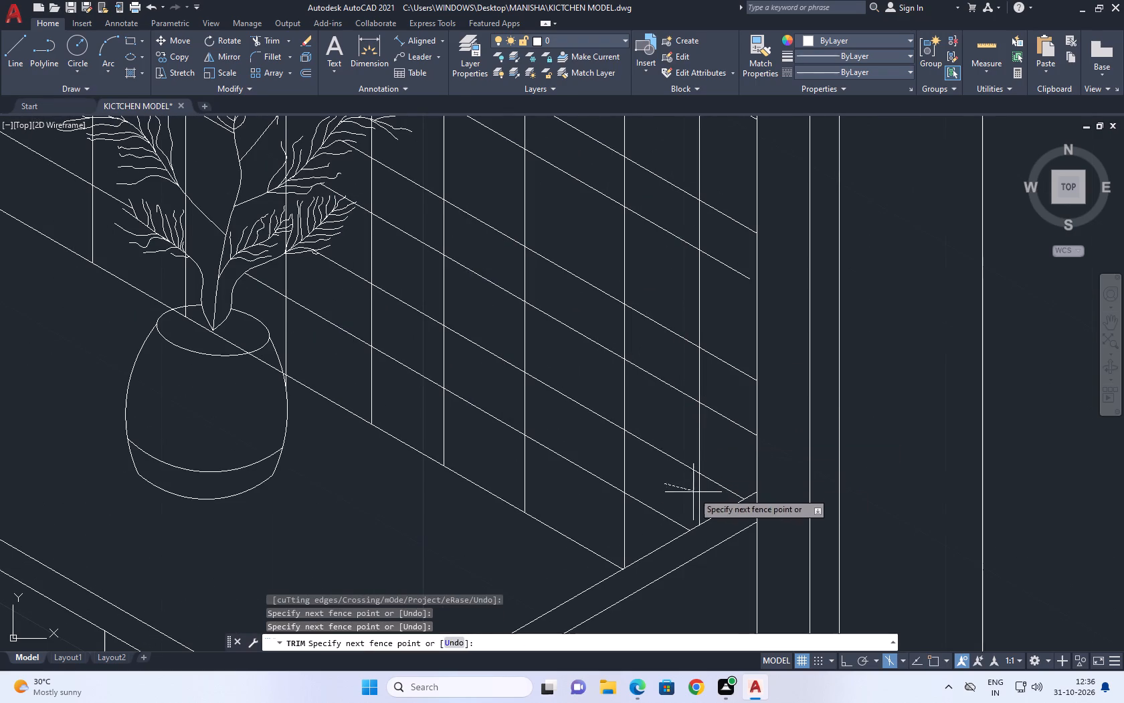
pyautogui.click(702, 493)
pyautogui.moveTo(577, 453); pyautogui.dragTo(525, 419)
pyautogui.click(508, 405)
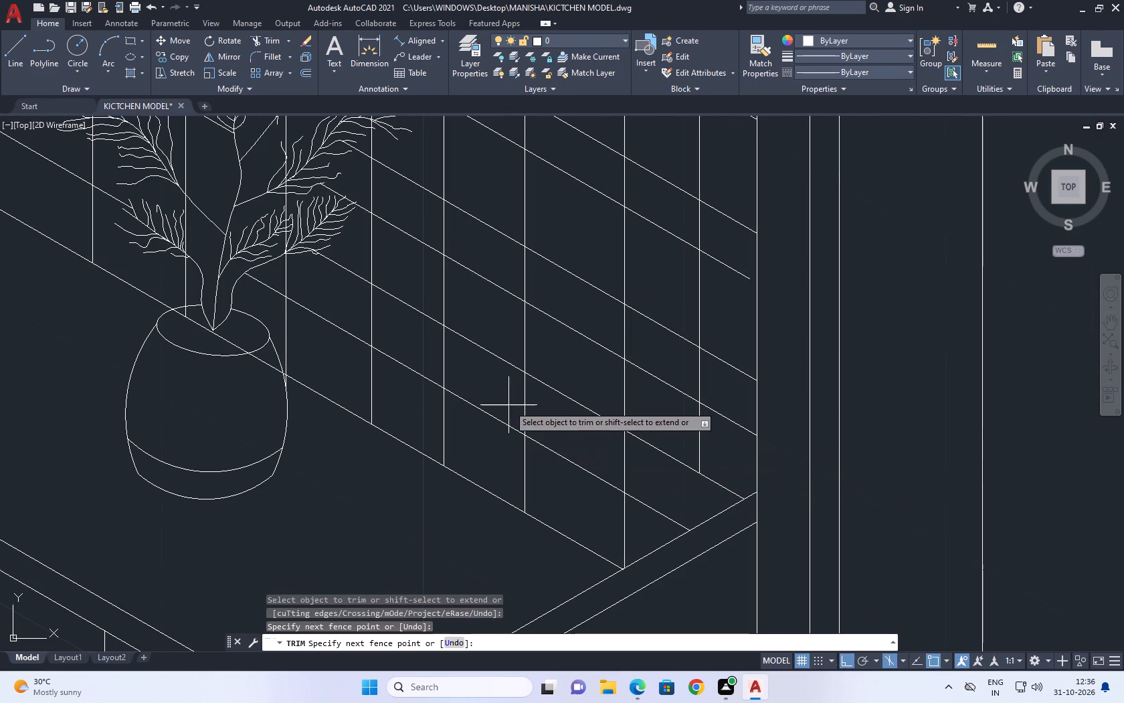
pyautogui.click(557, 435)
# Trim the bottom-row segments of the seventh, fifth and third vertical joint lines, the third being beside the pot.
pyautogui.moveTo(452, 443); pyautogui.dragTo(571, 524, button='middle')
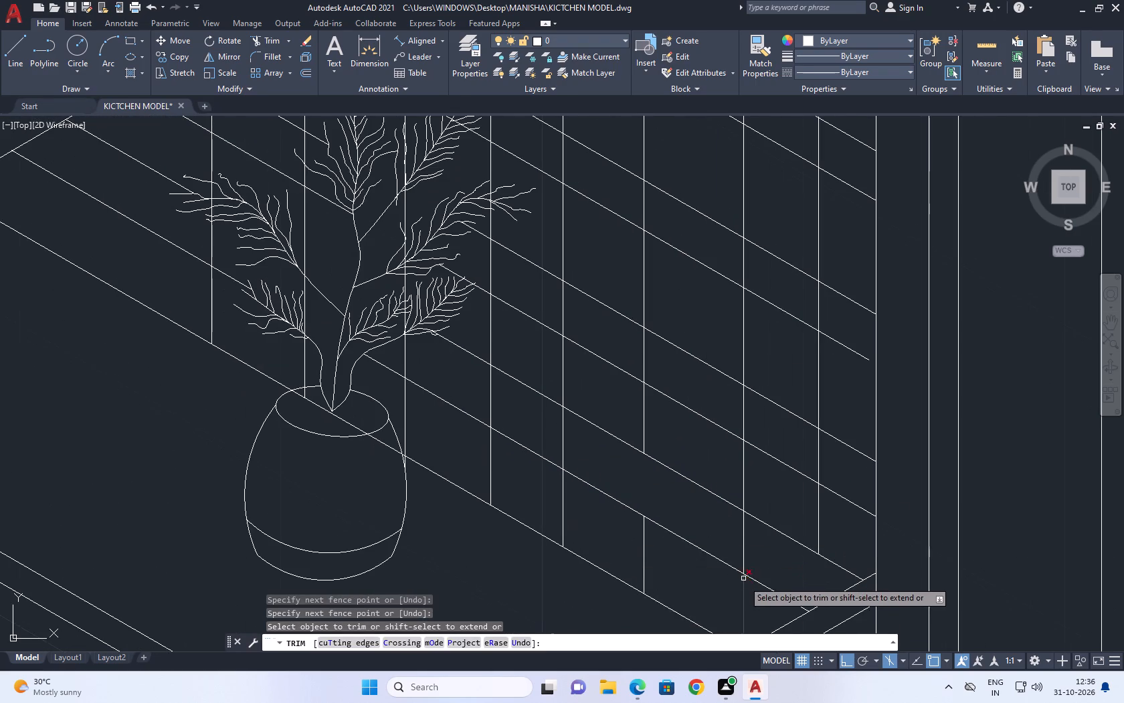
pyautogui.click(743, 601)
pyautogui.click(572, 520)
pyautogui.click(552, 509)
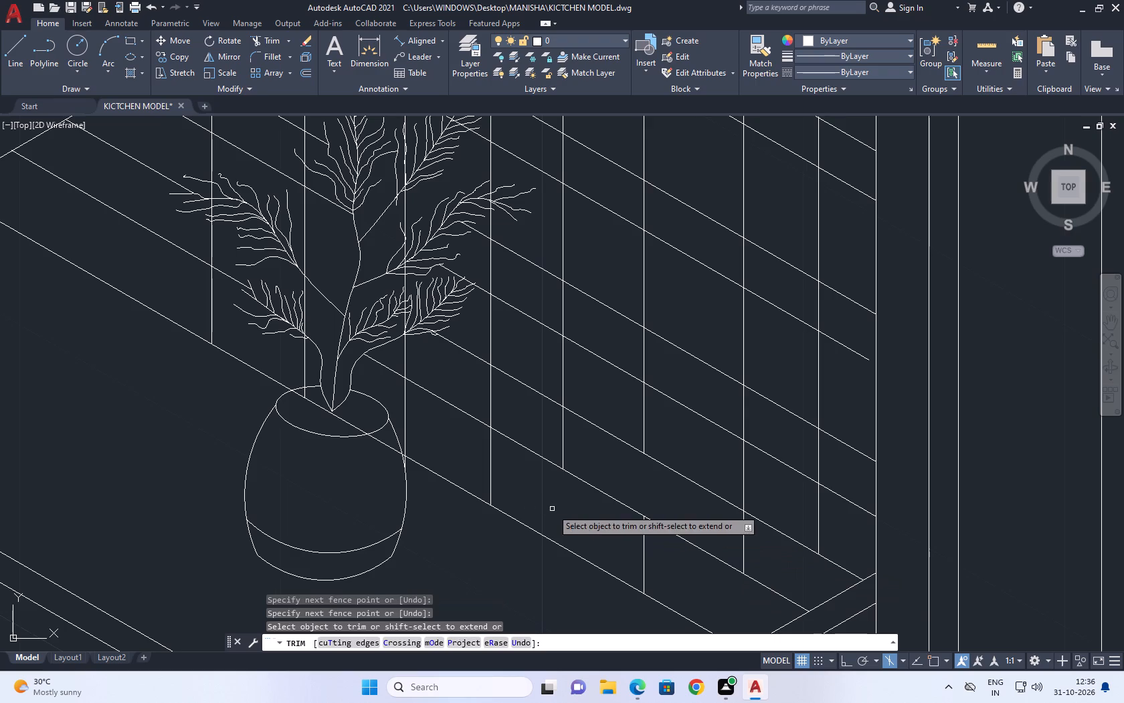
pyautogui.moveTo(599, 519); pyautogui.dragTo(795, 574, button='middle')
pyautogui.click(592, 453)
pyautogui.click(620, 466)
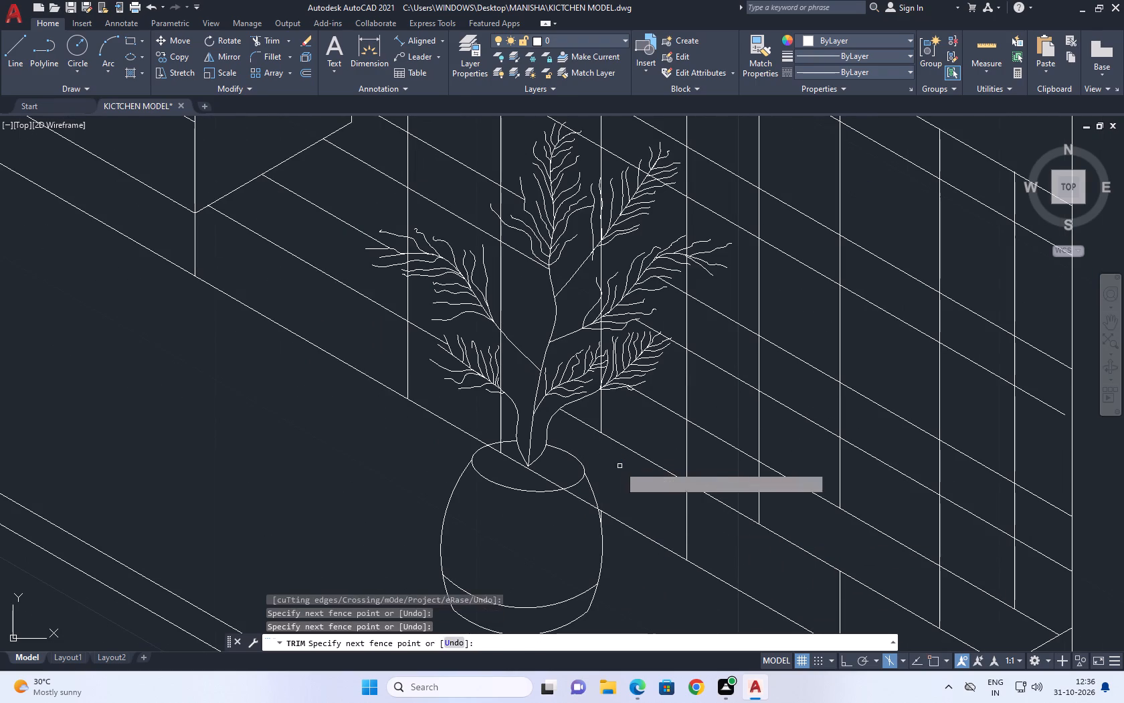
# Trim the second-row segments of the fourth vertical joint line and of the first one, beside the plant's outer leaves.
pyautogui.click(682, 464)
pyautogui.click(668, 443)
pyautogui.click(689, 456)
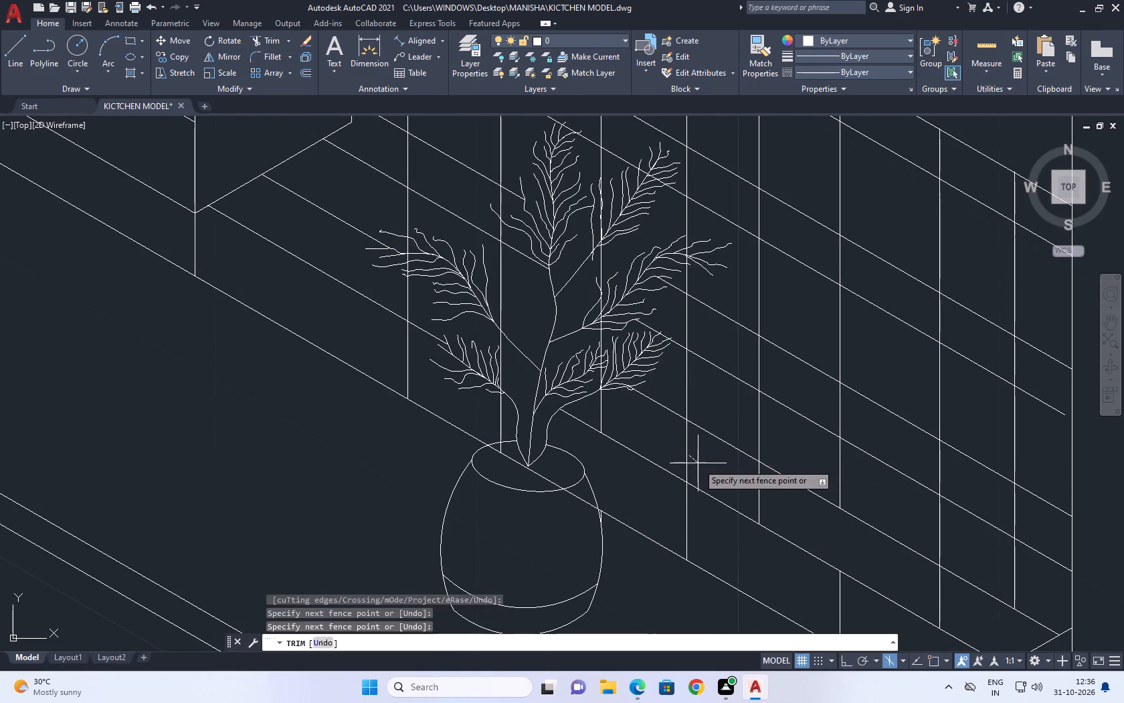
pyautogui.moveTo(699, 462); pyautogui.dragTo(655, 431)
pyautogui.click(700, 467)
pyautogui.click(637, 437)
pyautogui.scroll(-1, 715, 471)
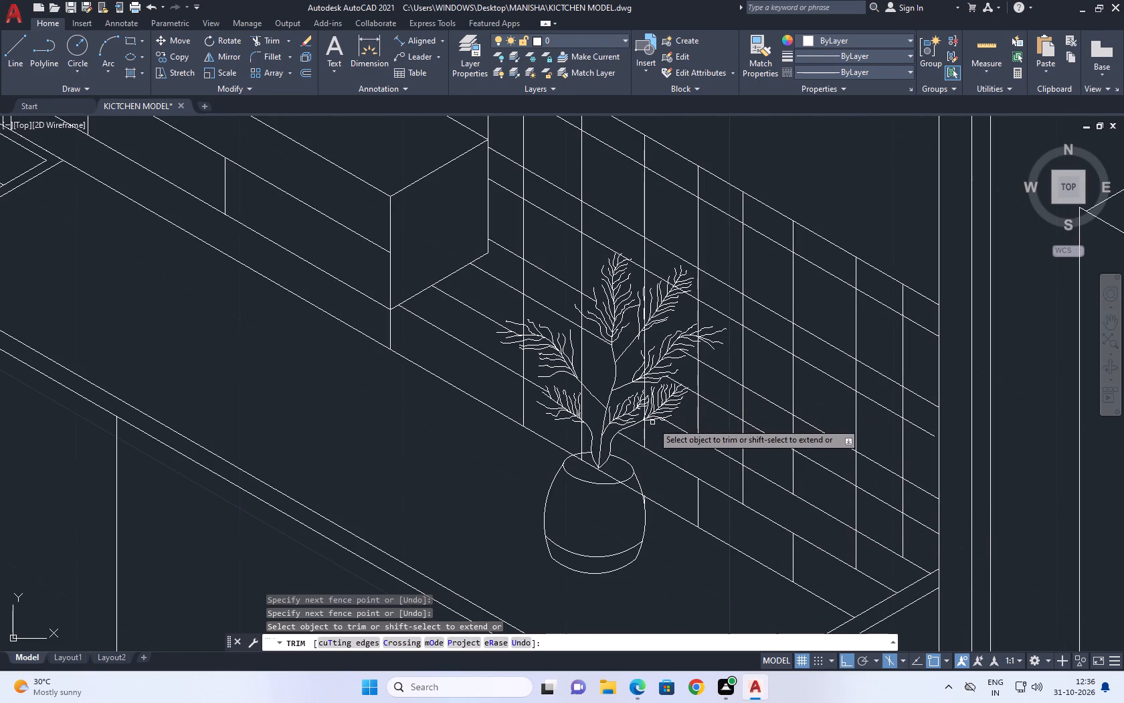
pyautogui.moveTo(433, 367); pyautogui.dragTo(474, 387, button='middle')
pyautogui.scroll(1, 472, 387)
pyautogui.scroll(1, 614, 397)
pyautogui.click(624, 386)
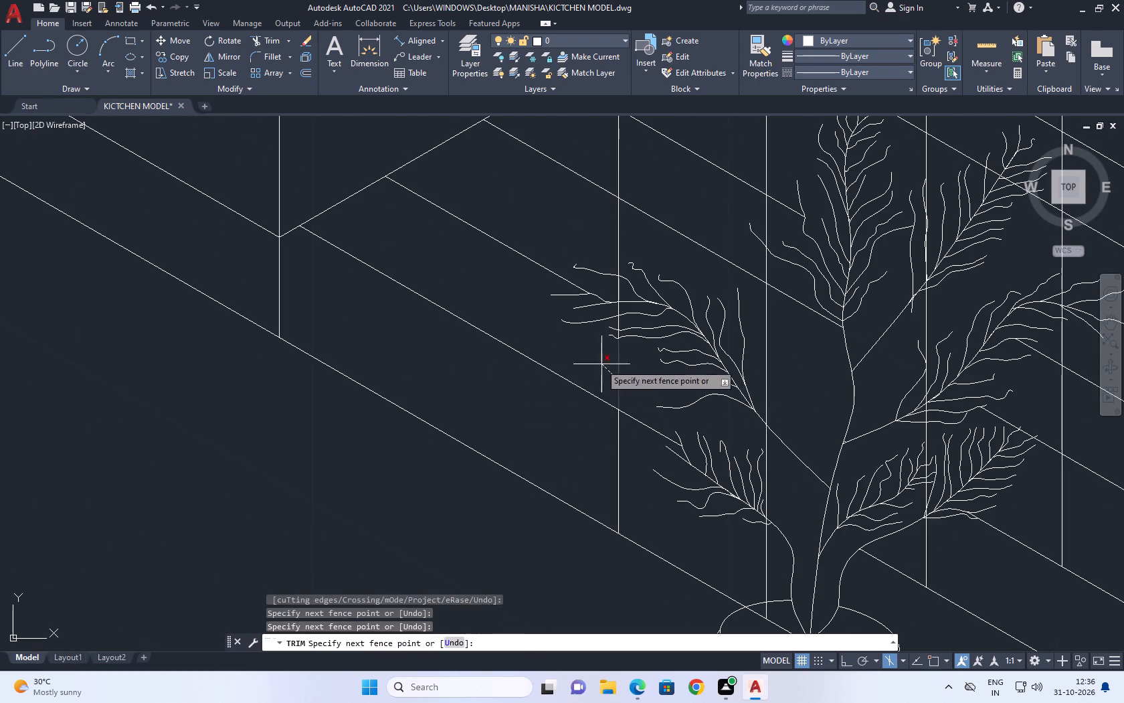
pyautogui.click(599, 364)
# Trim the third-row segments of the fourth, sixth and last vertical joint lines.
pyautogui.scroll(-3, 655, 332)
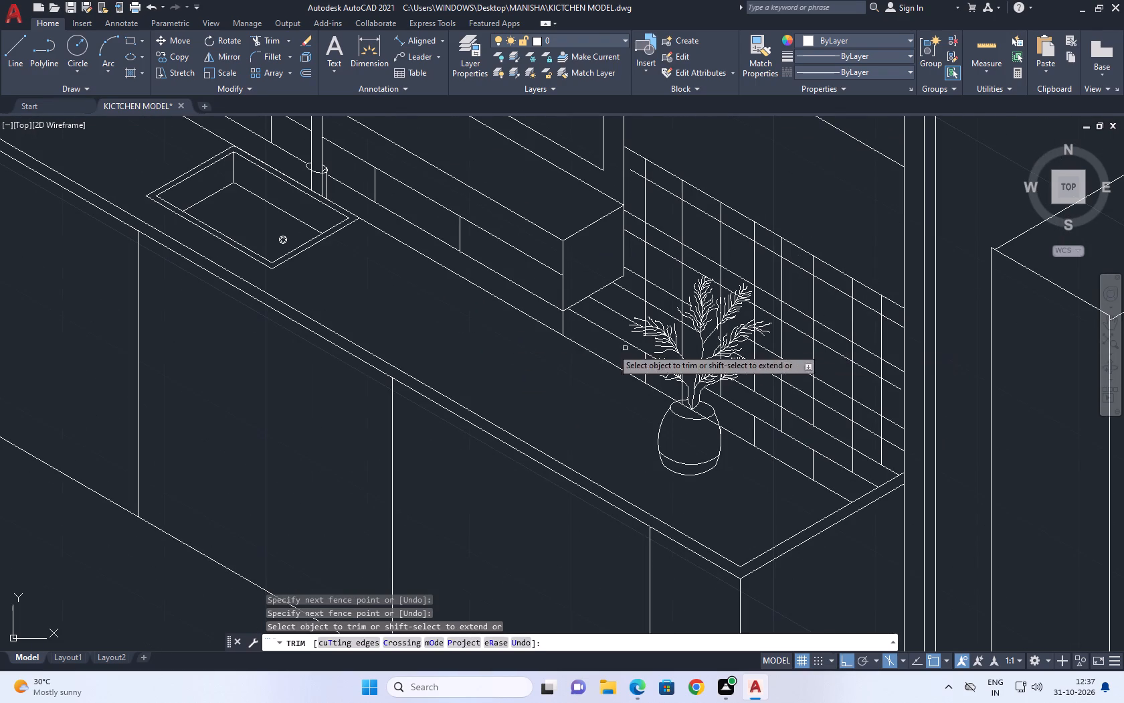
pyautogui.moveTo(815, 398); pyautogui.dragTo(682, 398, button='middle')
pyautogui.scroll(1, 666, 393)
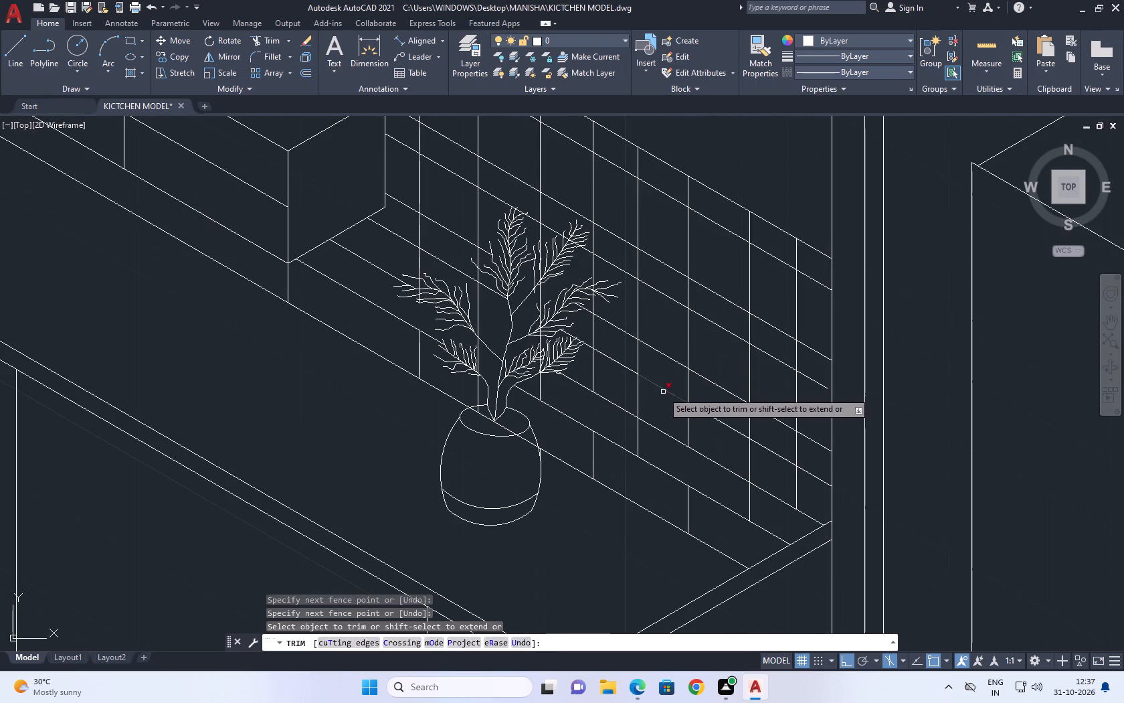
pyautogui.scroll(2, 589, 383)
pyautogui.click(623, 379)
pyautogui.click(593, 351)
pyautogui.moveTo(704, 371); pyautogui.dragTo(626, 354, button='middle')
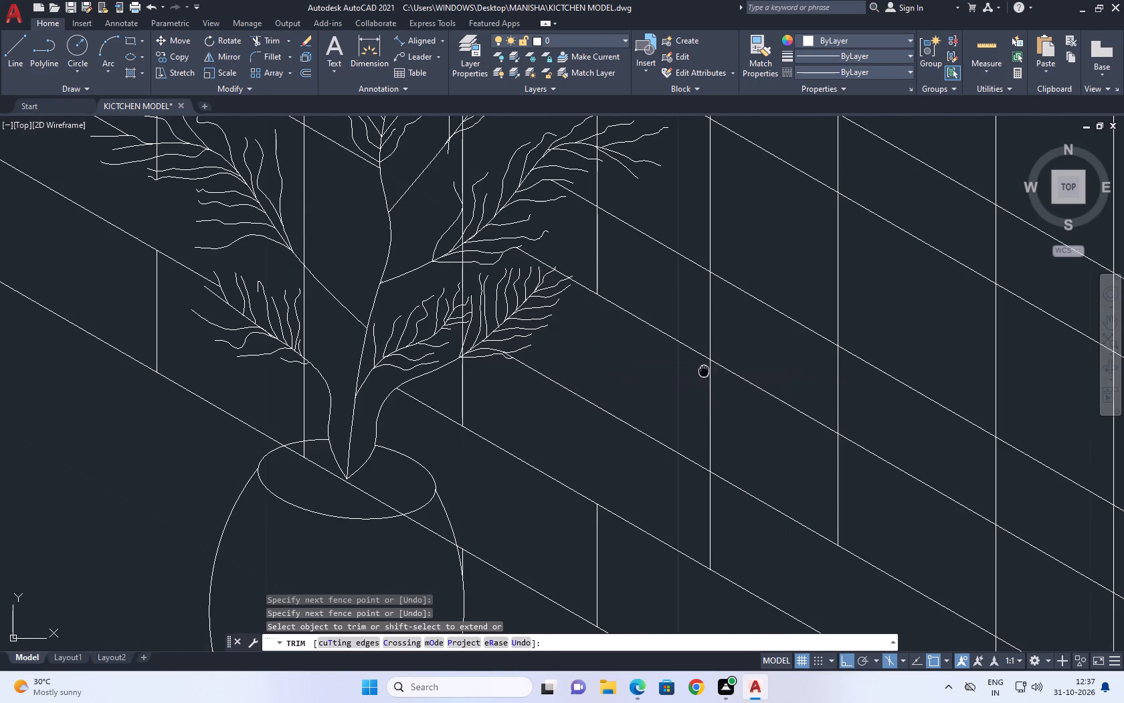
pyautogui.moveTo(626, 354); pyautogui.dragTo(440, 330, button='middle')
pyautogui.click(644, 474)
pyautogui.click(547, 401)
pyautogui.scroll(-3, 614, 437)
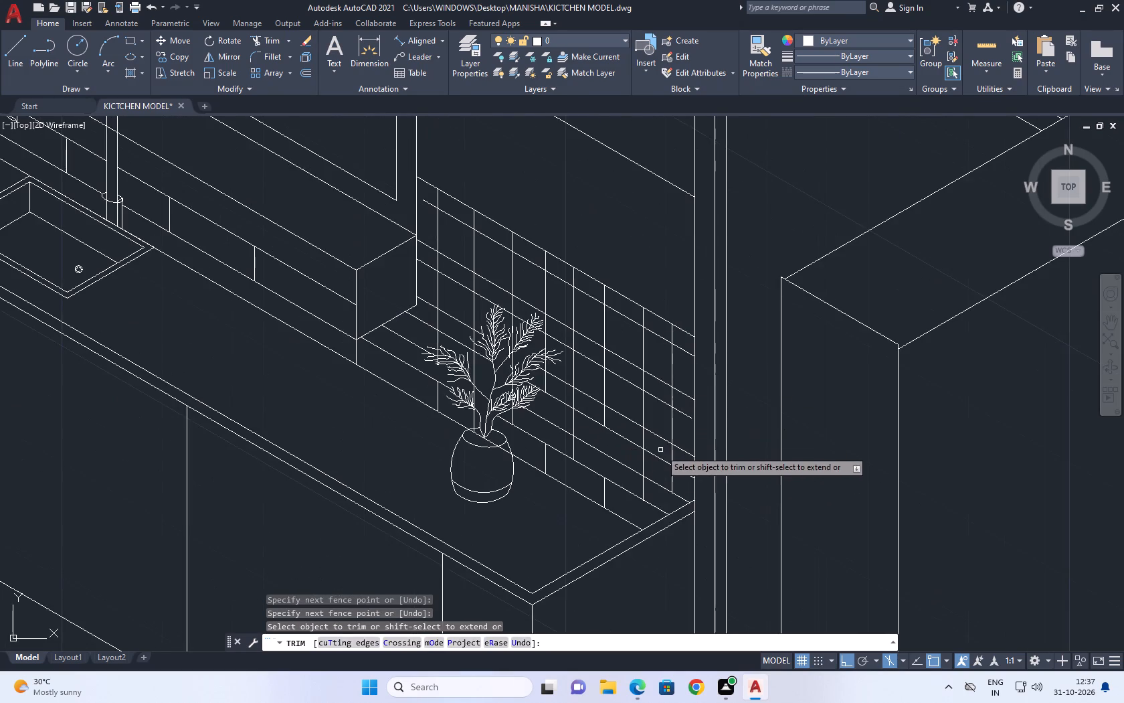
pyautogui.scroll(3, 678, 481)
pyautogui.click(702, 484)
pyautogui.click(616, 445)
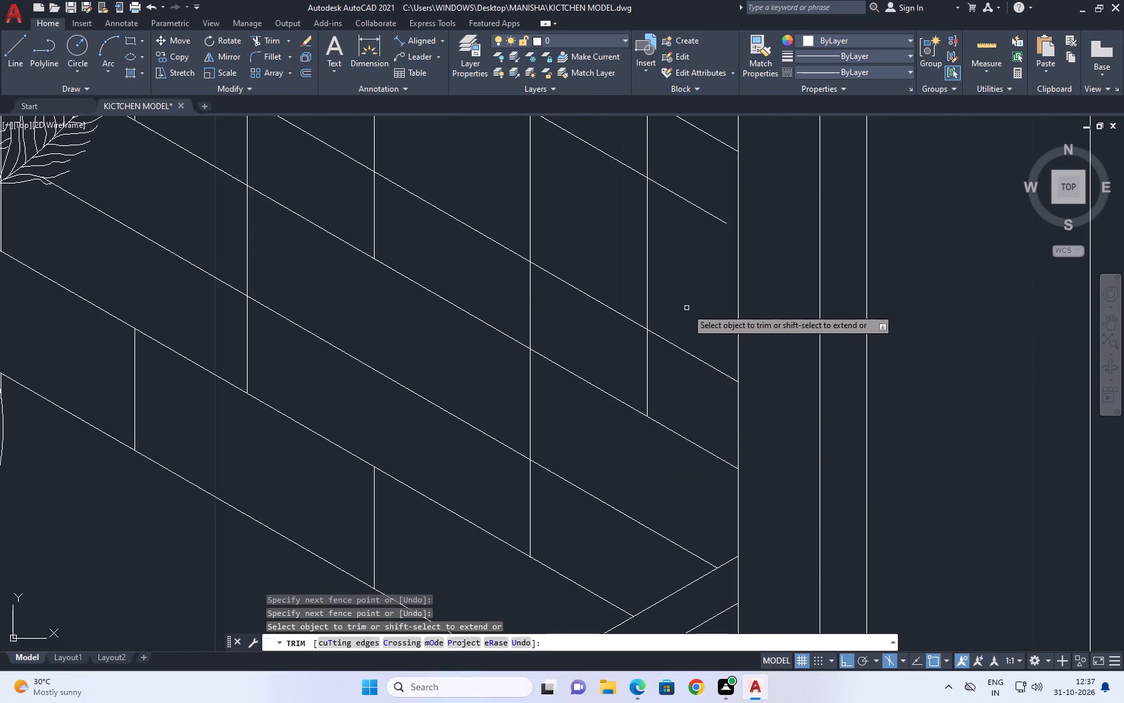
# Trim the fifth-row segments of the last and sixth vertical joint lines.
pyautogui.click(686, 308)
pyautogui.click(674, 291)
pyautogui.click(670, 270)
pyautogui.click(599, 233)
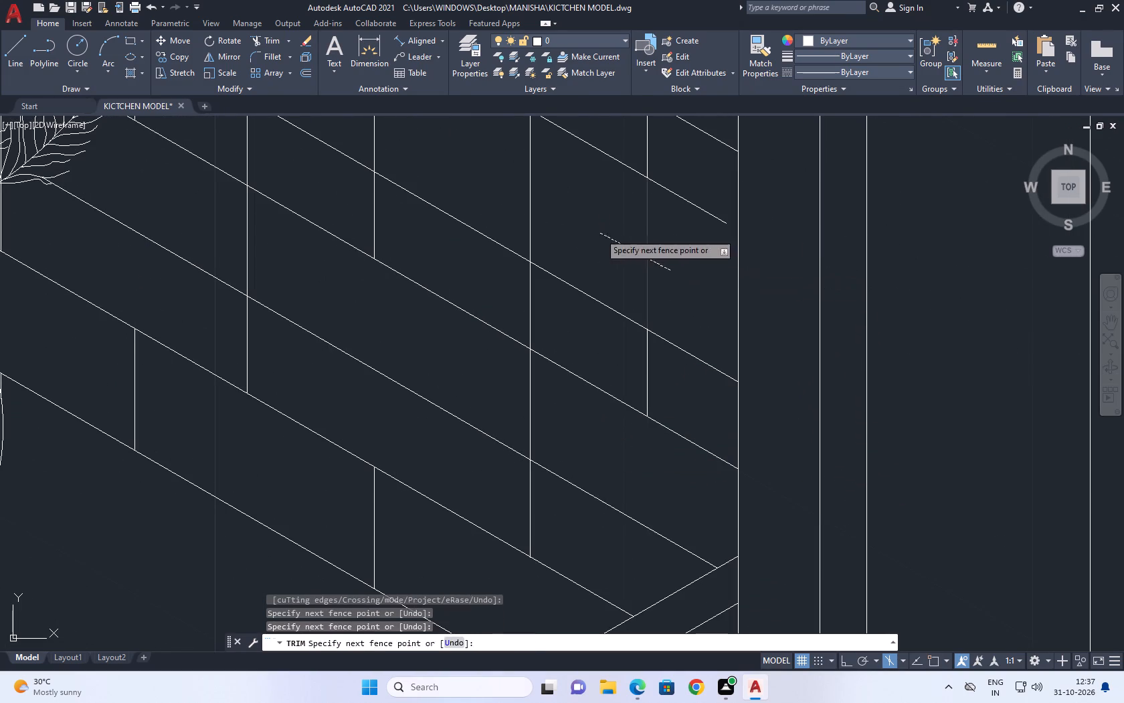
pyautogui.moveTo(642, 246); pyautogui.dragTo(671, 424, button='middle')
pyautogui.click(533, 370)
pyautogui.click(353, 258)
# Trim the fourth vertical joint line's fifth-row segment, including the leftover pieces crossing and below the plant's leaves.
pyautogui.moveTo(431, 280); pyautogui.dragTo(434, 285, button='middle')
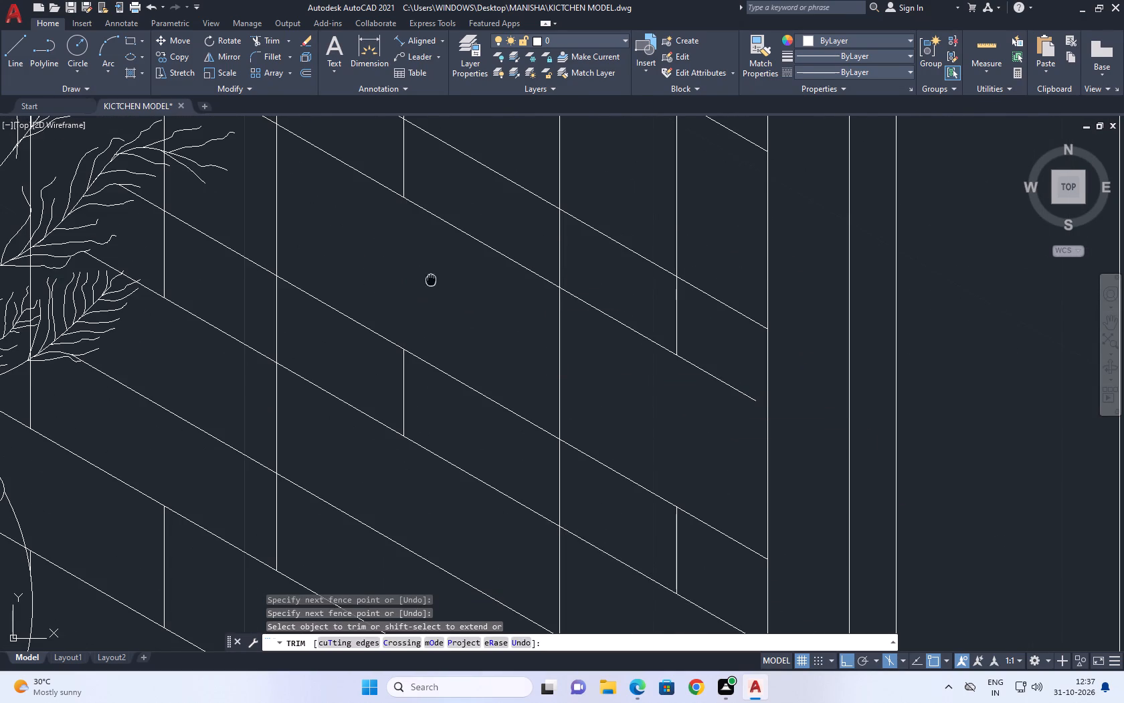
pyautogui.moveTo(434, 285); pyautogui.dragTo(717, 439, button='middle')
pyautogui.moveTo(476, 311); pyautogui.dragTo(480, 317)
pyautogui.click(395, 246)
pyautogui.click(496, 344)
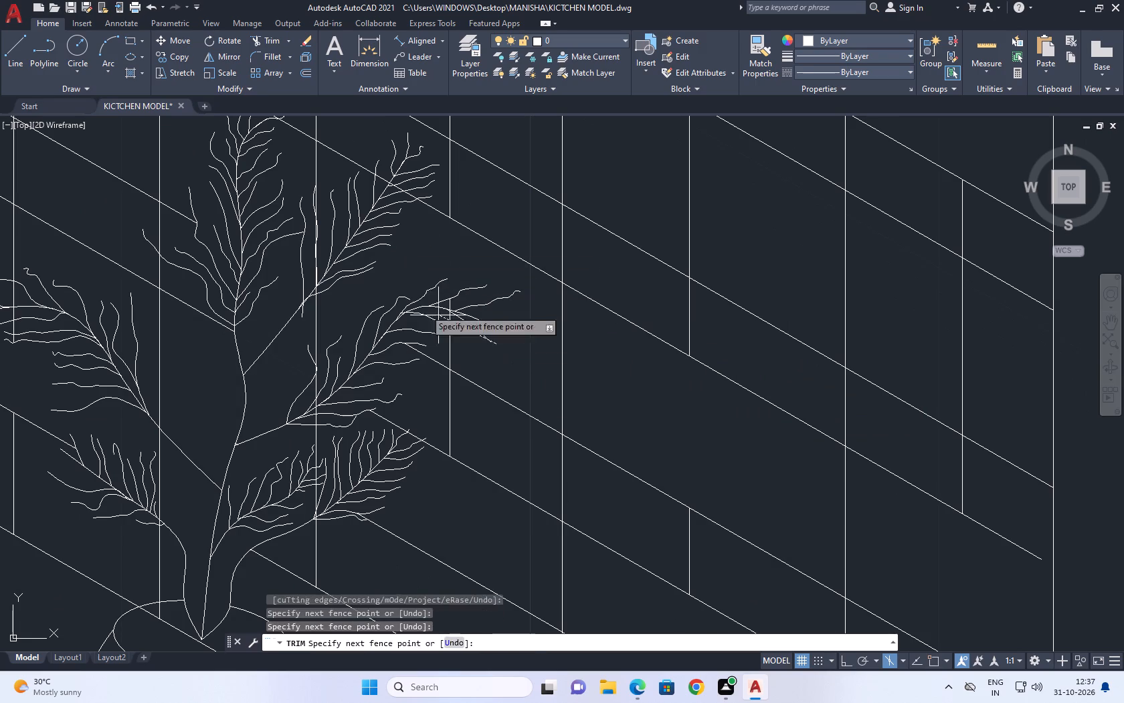
pyautogui.click(385, 292)
pyautogui.scroll(2, 467, 319)
pyautogui.moveTo(490, 320); pyautogui.dragTo(478, 315)
pyautogui.moveTo(330, 238); pyautogui.dragTo(391, 250)
pyautogui.click(539, 329)
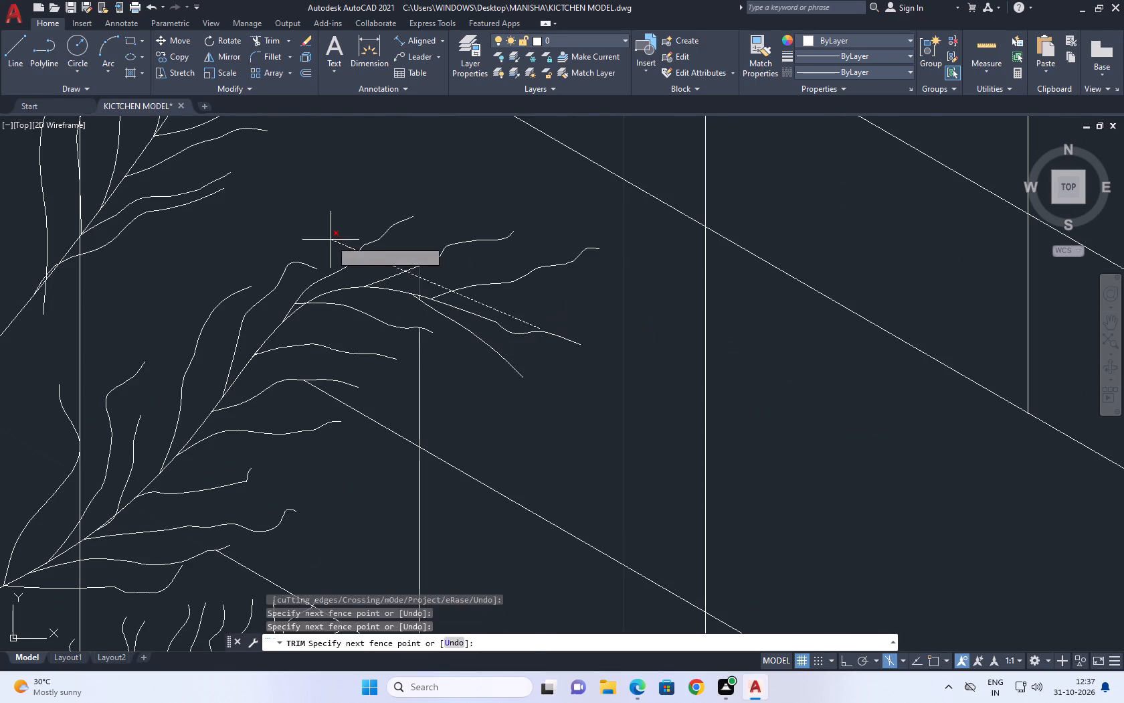
pyautogui.click(329, 238)
pyautogui.moveTo(480, 425); pyautogui.dragTo(479, 418)
pyautogui.click(379, 333)
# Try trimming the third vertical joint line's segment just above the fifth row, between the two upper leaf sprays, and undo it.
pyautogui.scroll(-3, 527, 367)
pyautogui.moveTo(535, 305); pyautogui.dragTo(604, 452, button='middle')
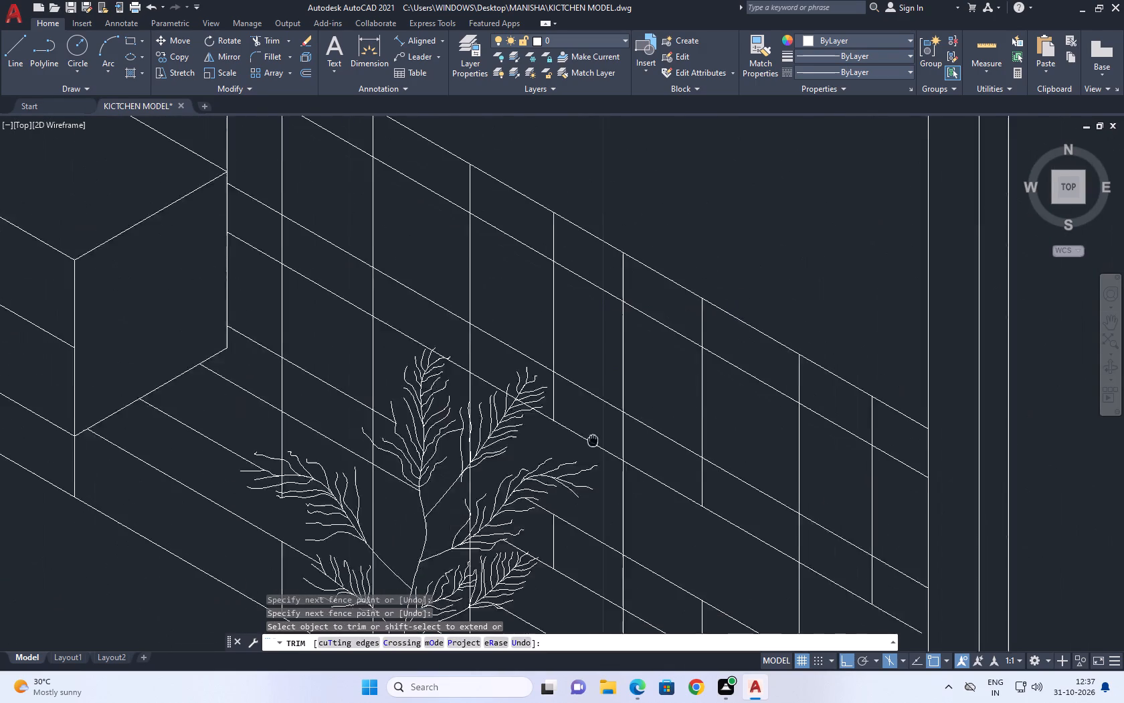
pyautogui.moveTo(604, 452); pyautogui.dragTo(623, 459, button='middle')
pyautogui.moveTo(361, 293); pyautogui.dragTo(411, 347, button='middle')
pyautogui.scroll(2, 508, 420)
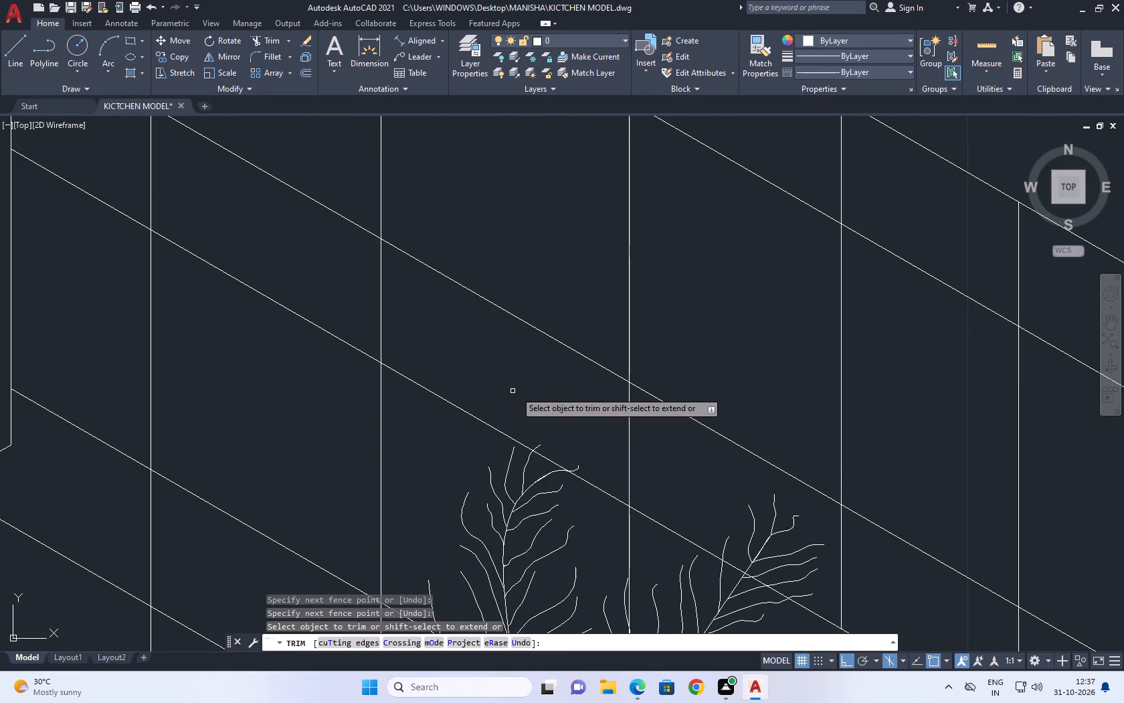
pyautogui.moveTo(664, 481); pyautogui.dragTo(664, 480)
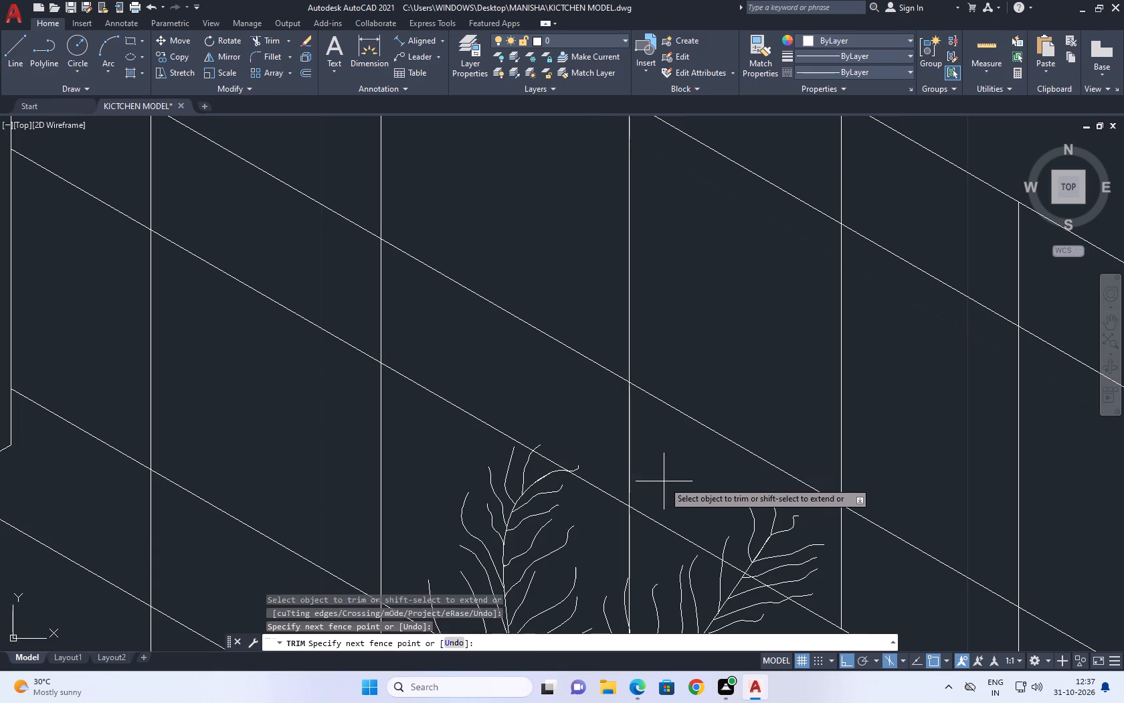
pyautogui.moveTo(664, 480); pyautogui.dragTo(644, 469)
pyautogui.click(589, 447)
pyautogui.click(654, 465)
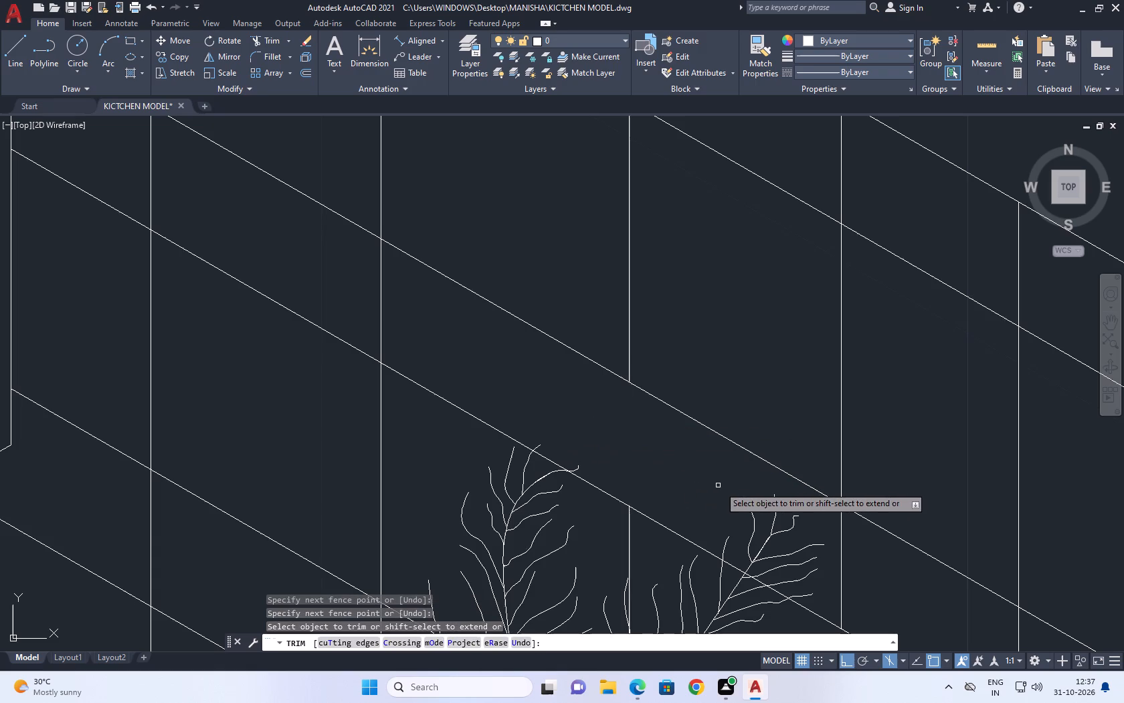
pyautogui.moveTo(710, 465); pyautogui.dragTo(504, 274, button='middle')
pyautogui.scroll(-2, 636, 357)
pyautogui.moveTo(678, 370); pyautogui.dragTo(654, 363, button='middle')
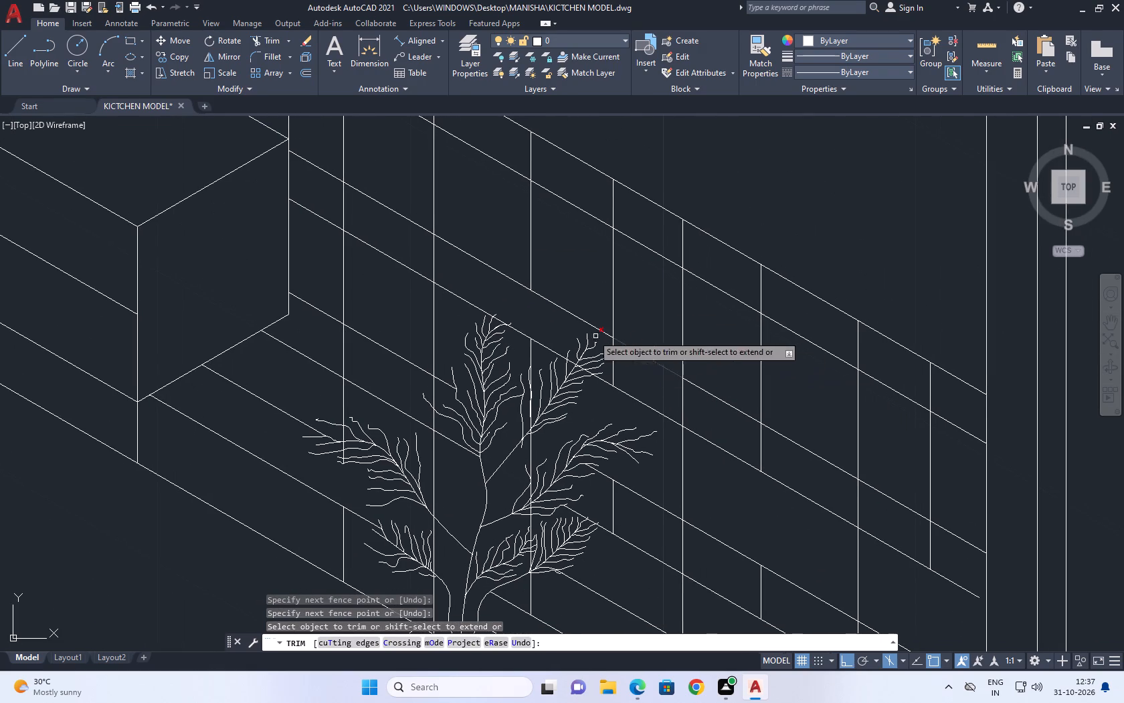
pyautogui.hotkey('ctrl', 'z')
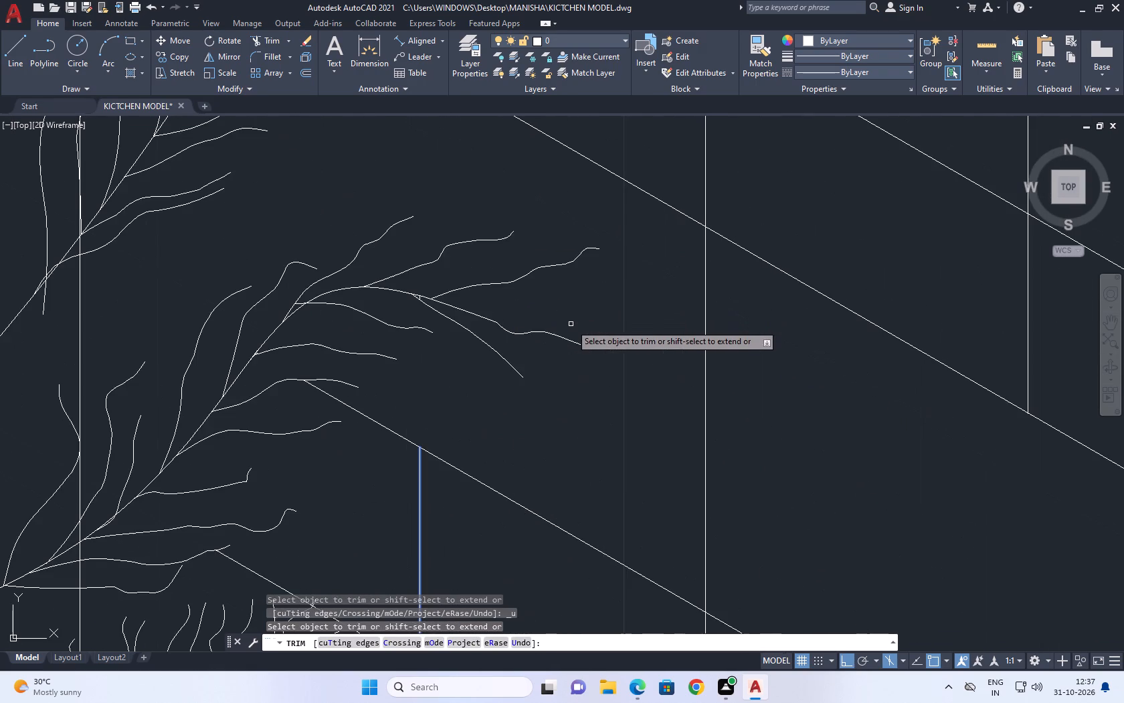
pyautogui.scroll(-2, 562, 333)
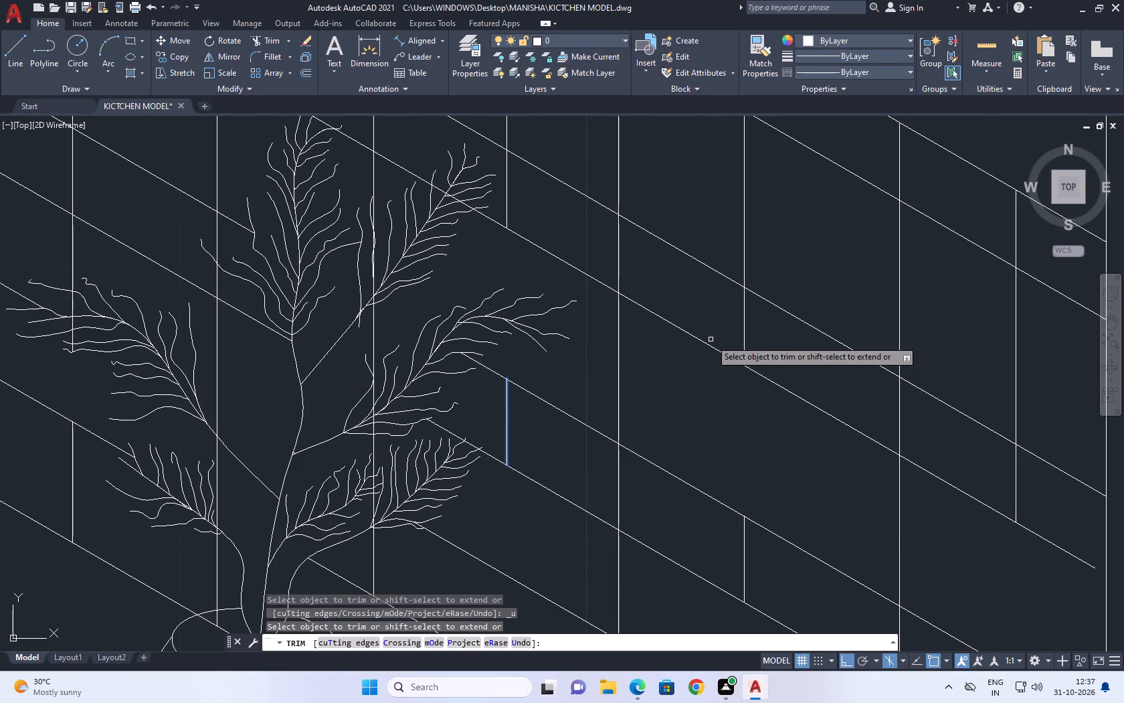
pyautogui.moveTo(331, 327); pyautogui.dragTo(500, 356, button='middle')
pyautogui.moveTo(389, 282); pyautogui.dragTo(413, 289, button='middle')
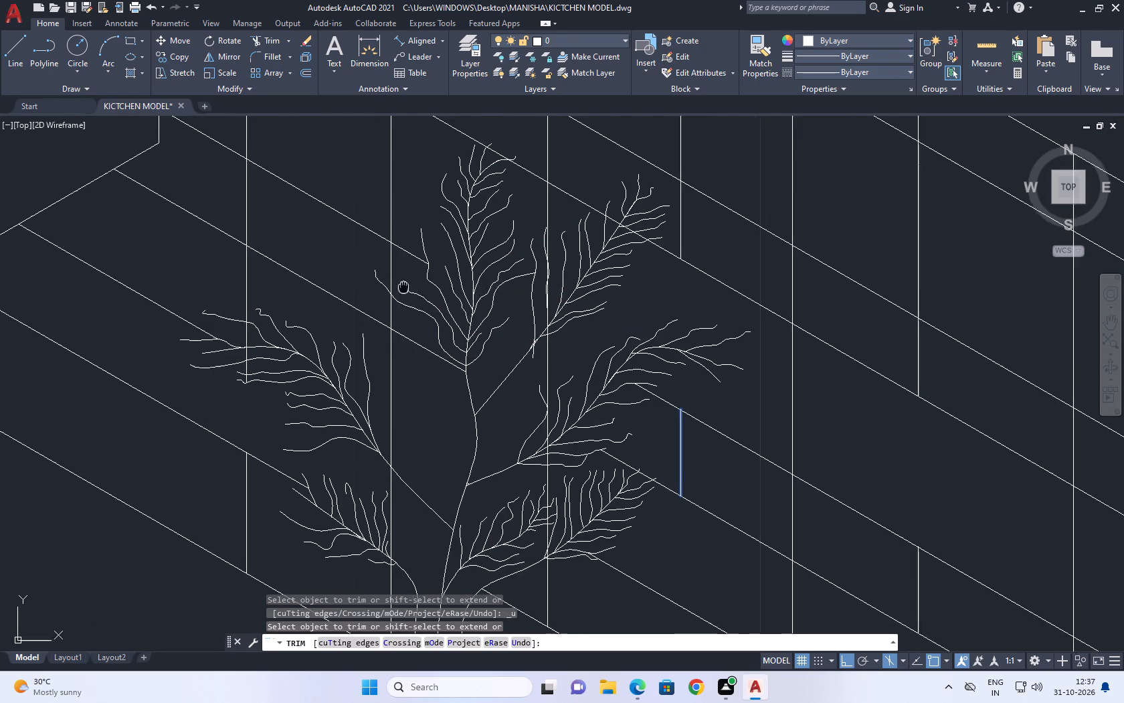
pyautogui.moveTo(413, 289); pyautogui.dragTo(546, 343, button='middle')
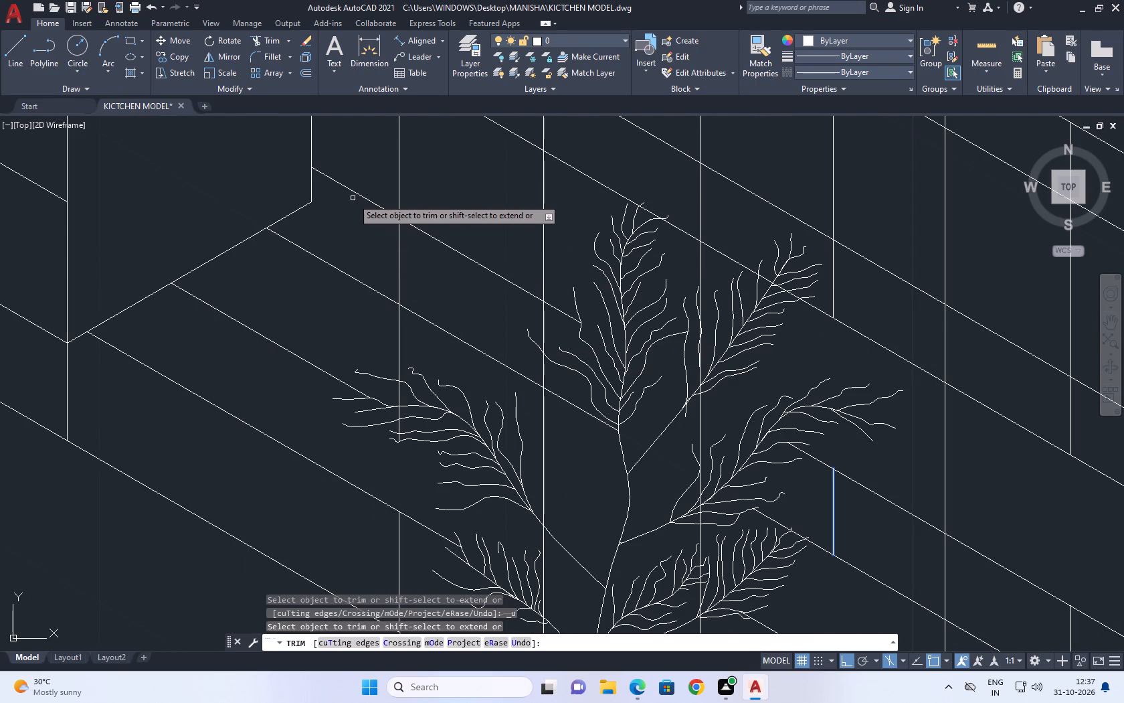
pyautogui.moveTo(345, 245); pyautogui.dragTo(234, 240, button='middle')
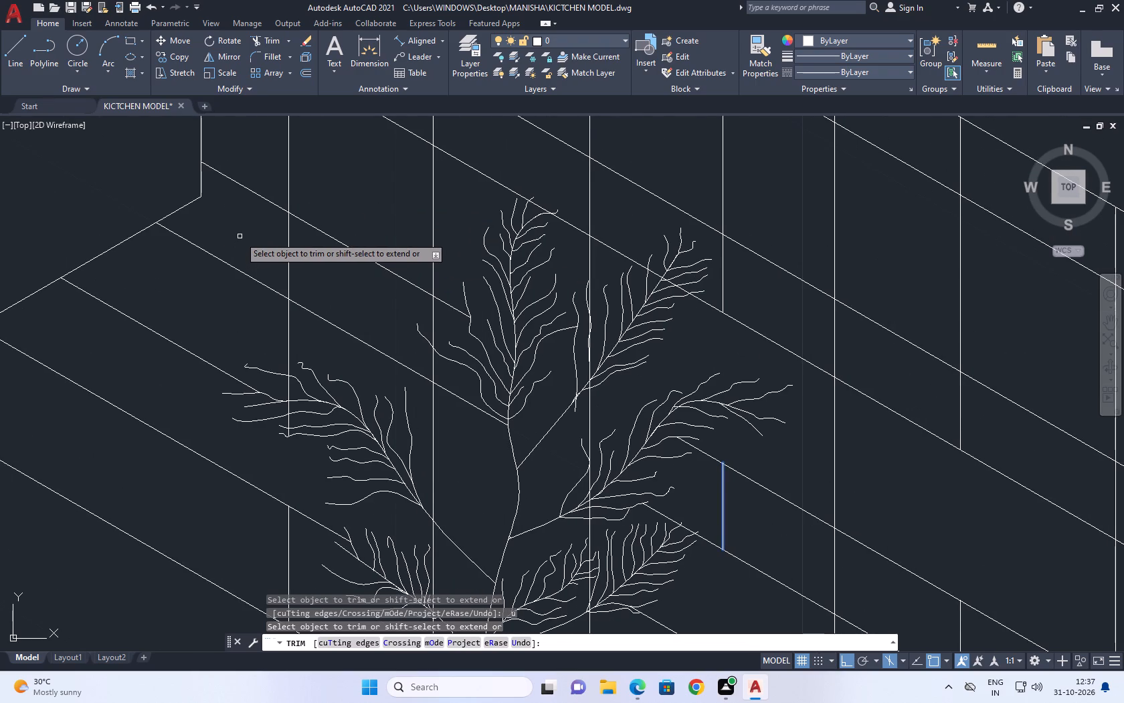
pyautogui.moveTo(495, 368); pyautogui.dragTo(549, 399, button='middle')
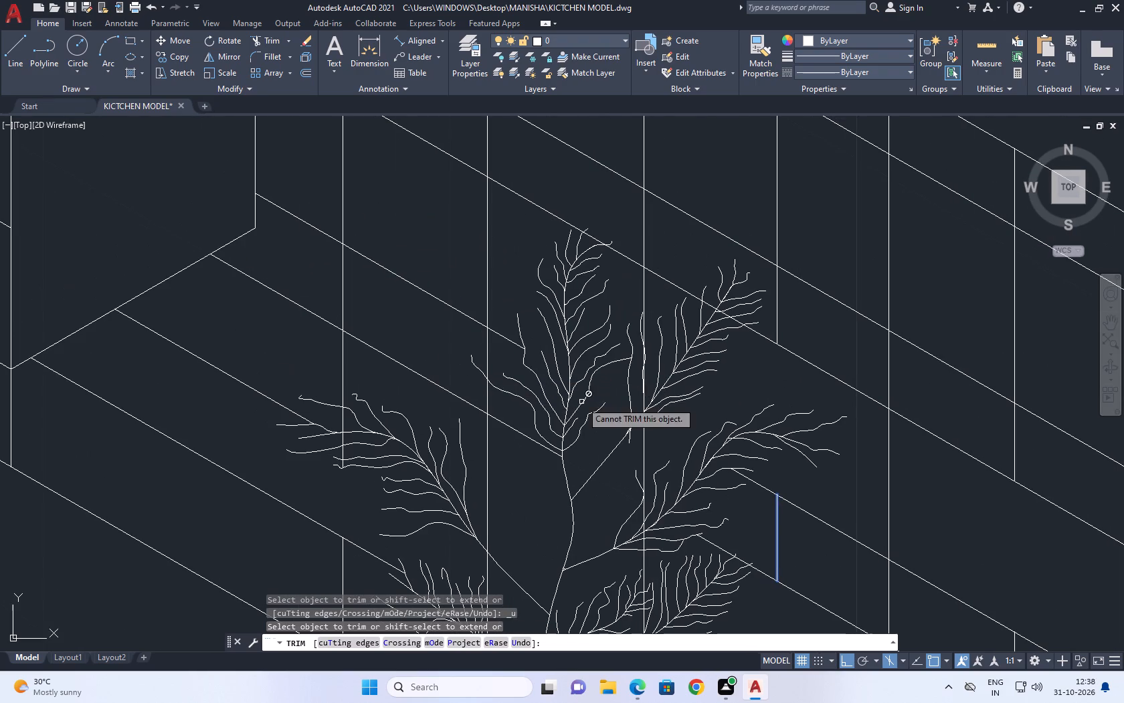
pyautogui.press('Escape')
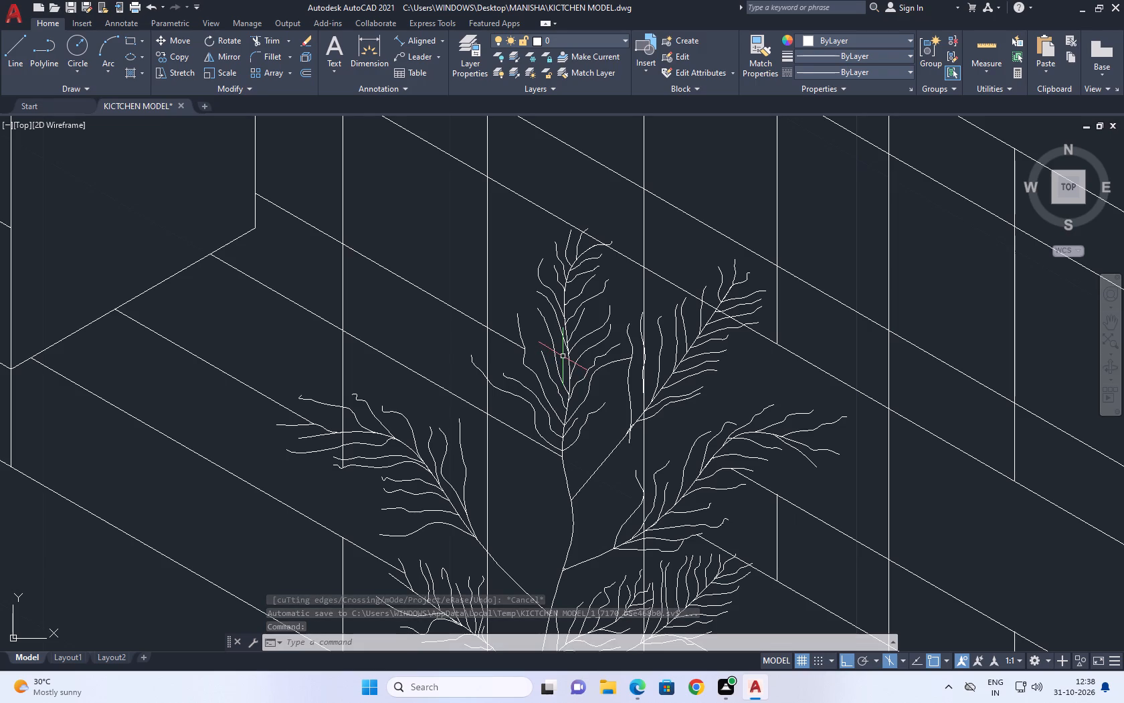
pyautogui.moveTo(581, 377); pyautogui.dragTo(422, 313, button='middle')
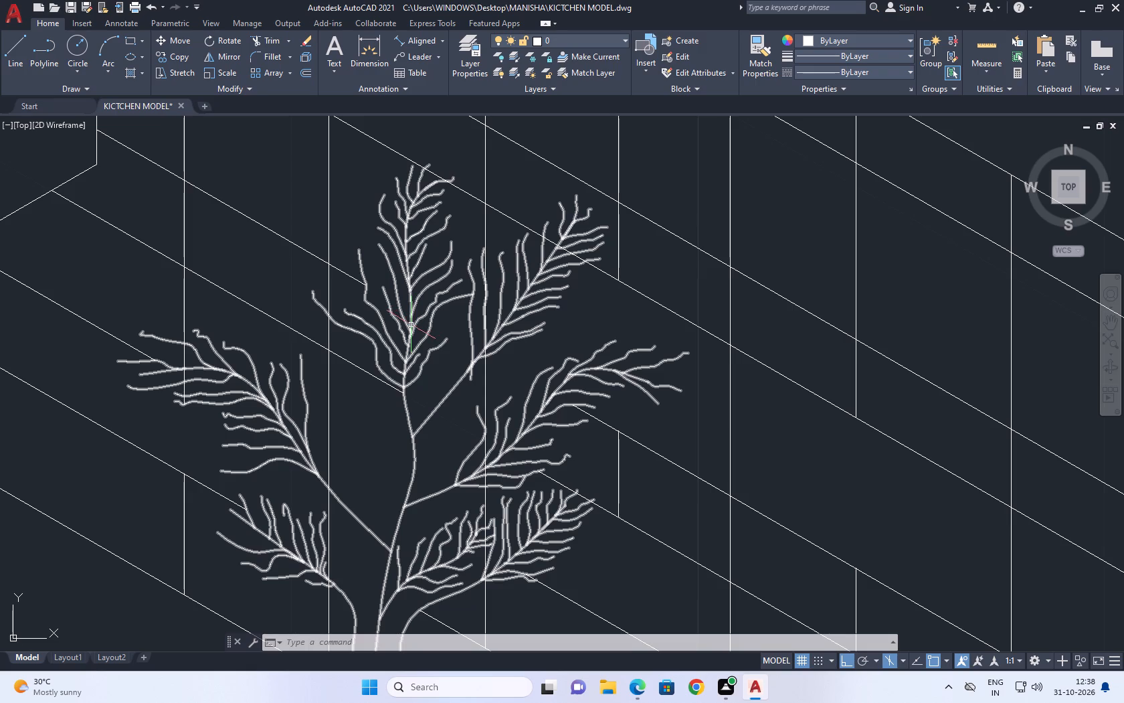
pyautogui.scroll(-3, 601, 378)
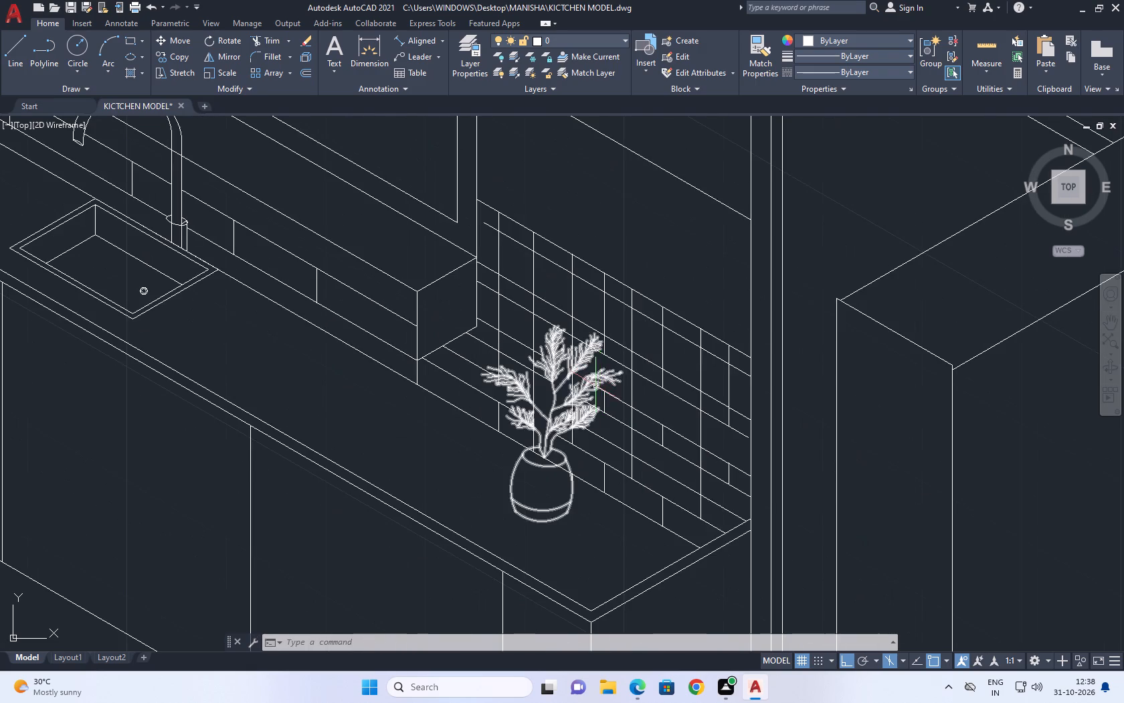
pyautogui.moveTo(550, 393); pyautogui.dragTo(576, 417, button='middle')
# Trim the second vertical joint line's fourth-row segment, beside the plant's tallest leaf spray.
pyautogui.press('t')
pyautogui.write('R')
pyautogui.press('space')
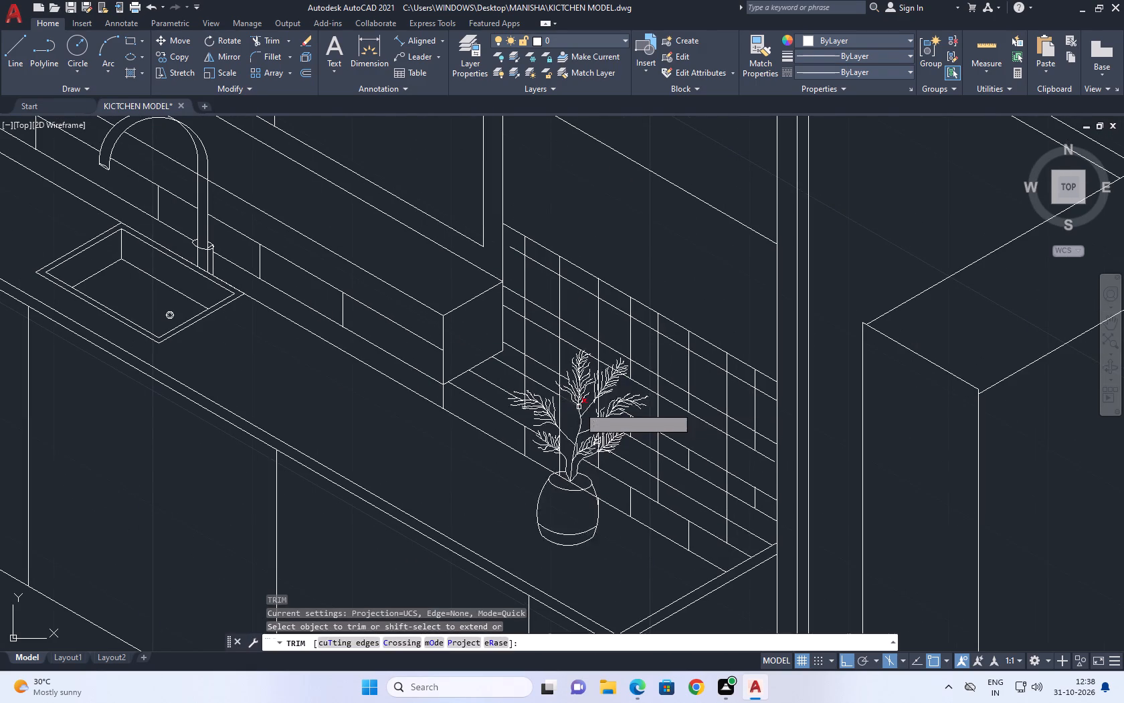
pyautogui.scroll(3, 577, 405)
pyautogui.moveTo(655, 434); pyautogui.dragTo(731, 522, button='middle')
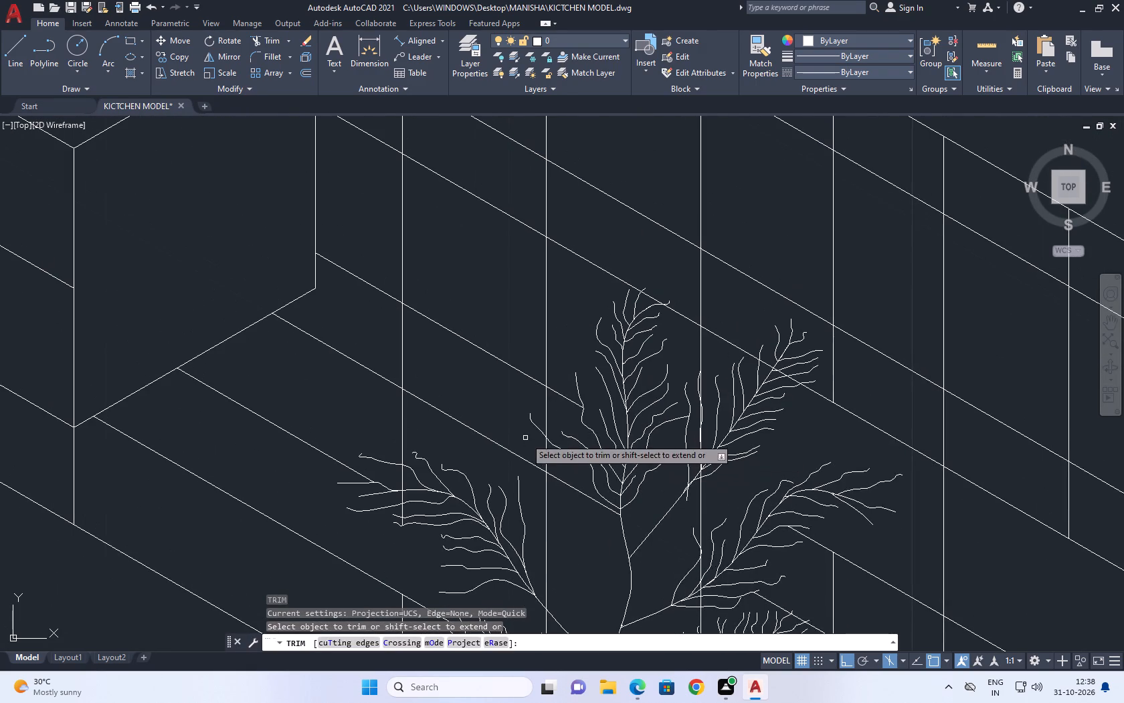
pyautogui.scroll(-3, 531, 418)
pyautogui.scroll(4, 532, 419)
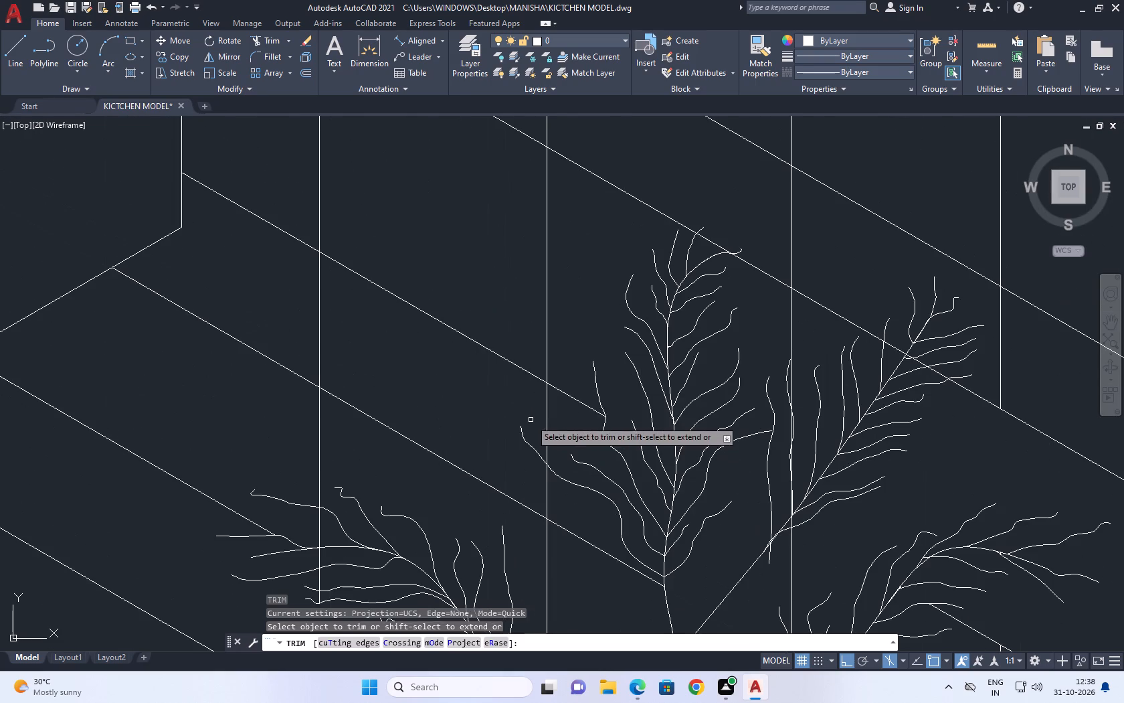
pyautogui.click(501, 405)
pyautogui.click(578, 430)
pyautogui.scroll(-3, 688, 443)
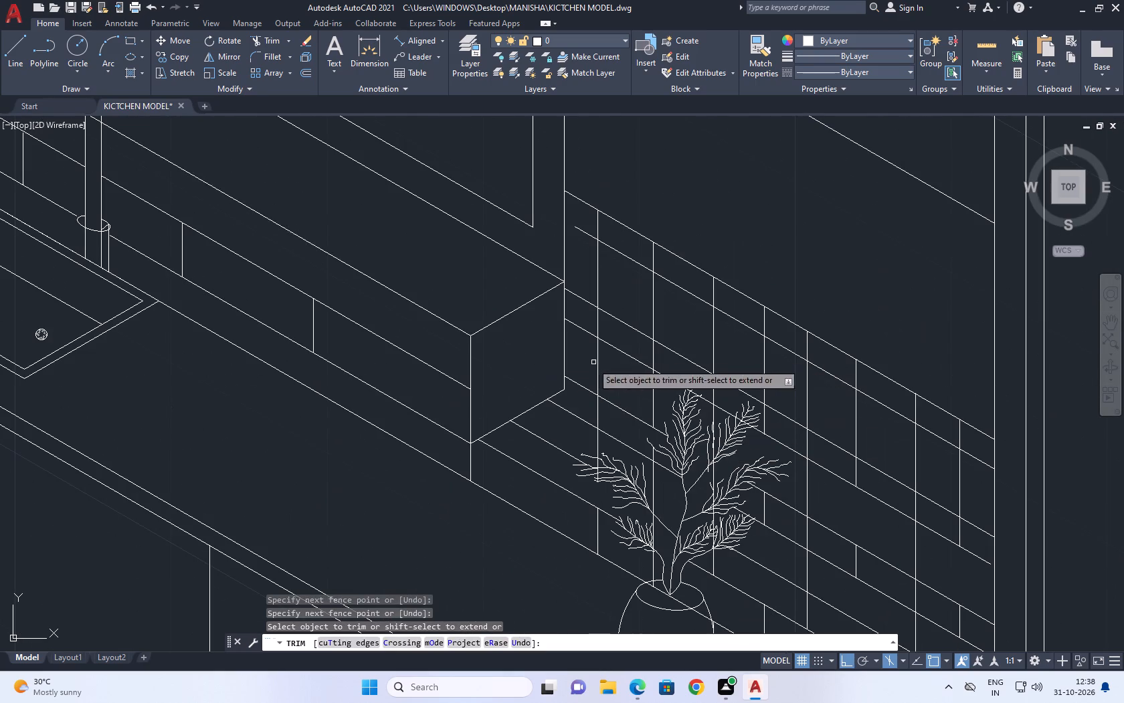
# Trim the fourth-row segments of the first, third, fifth and seventh vertical joint lines of the backsplash.
pyautogui.moveTo(587, 363); pyautogui.dragTo(602, 364)
pyautogui.click(629, 368)
pyautogui.click(707, 413)
pyautogui.click(723, 429)
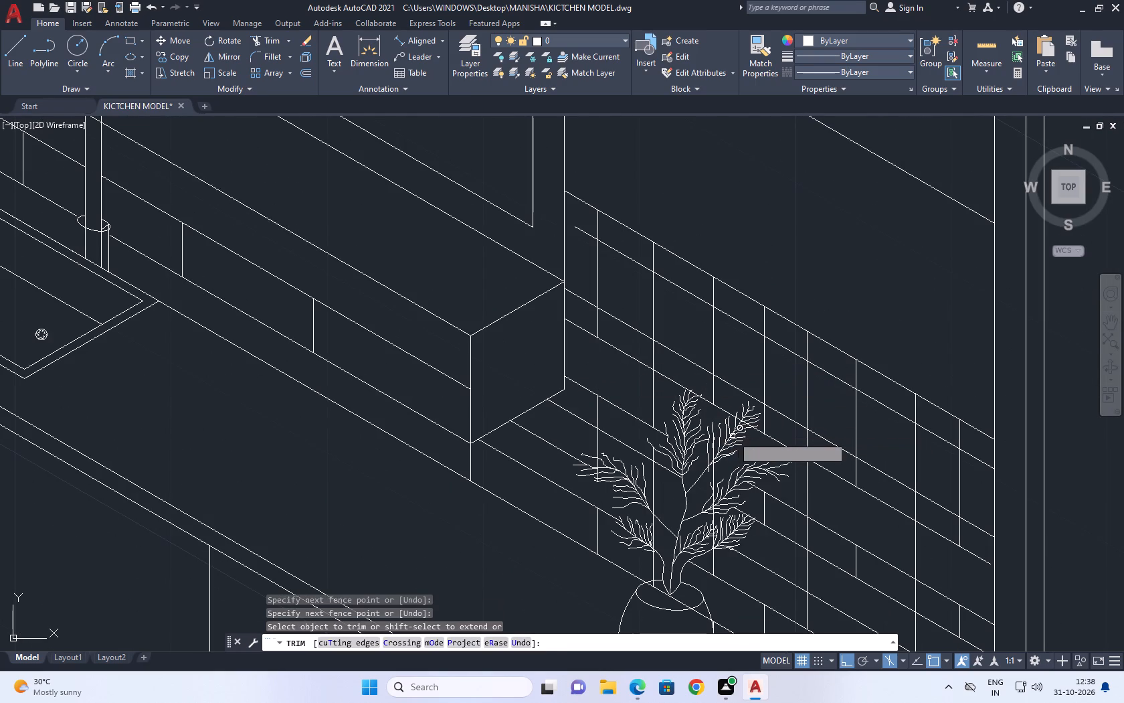
pyautogui.click(812, 485)
pyautogui.click(828, 489)
pyautogui.click(819, 456)
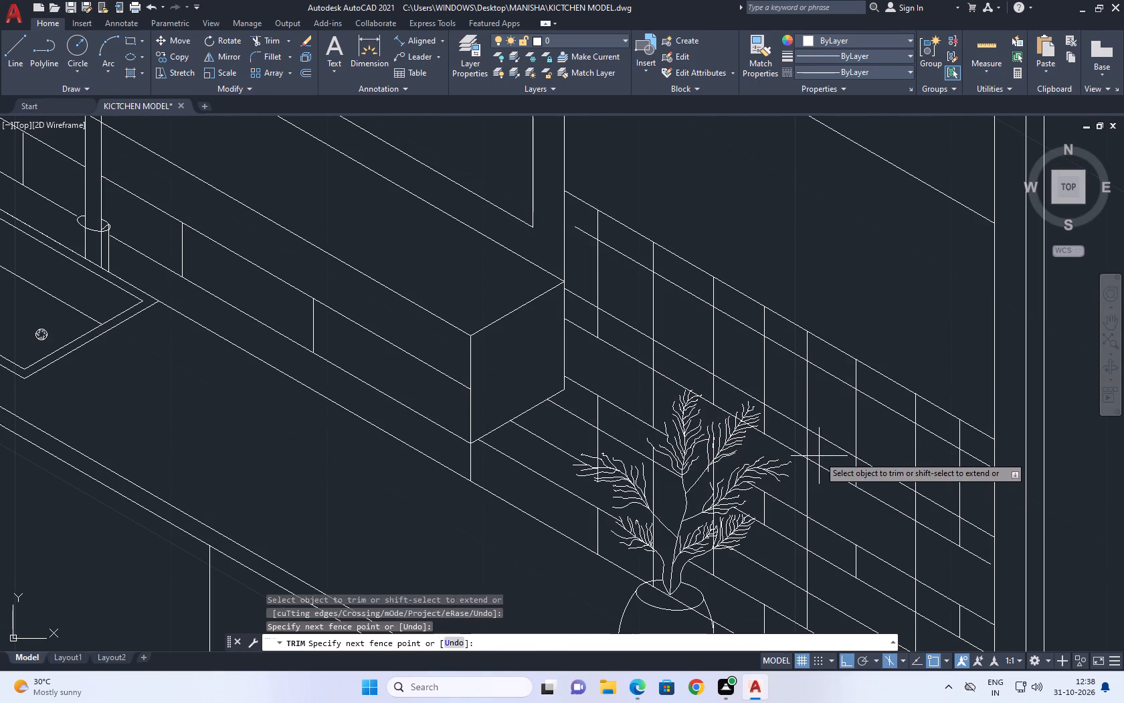
pyautogui.click(792, 437)
pyautogui.moveTo(810, 494); pyautogui.dragTo(753, 381, button='middle')
pyautogui.moveTo(763, 433); pyautogui.dragTo(756, 425)
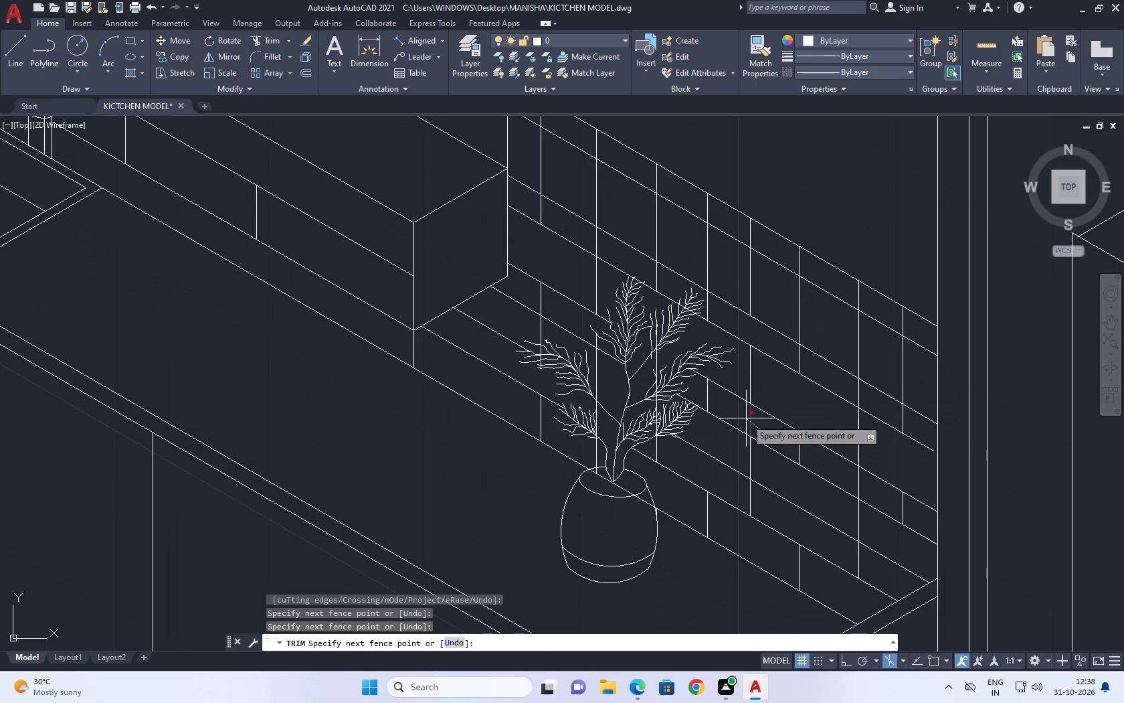
pyautogui.click(746, 418)
pyautogui.click(870, 394)
pyautogui.click(849, 382)
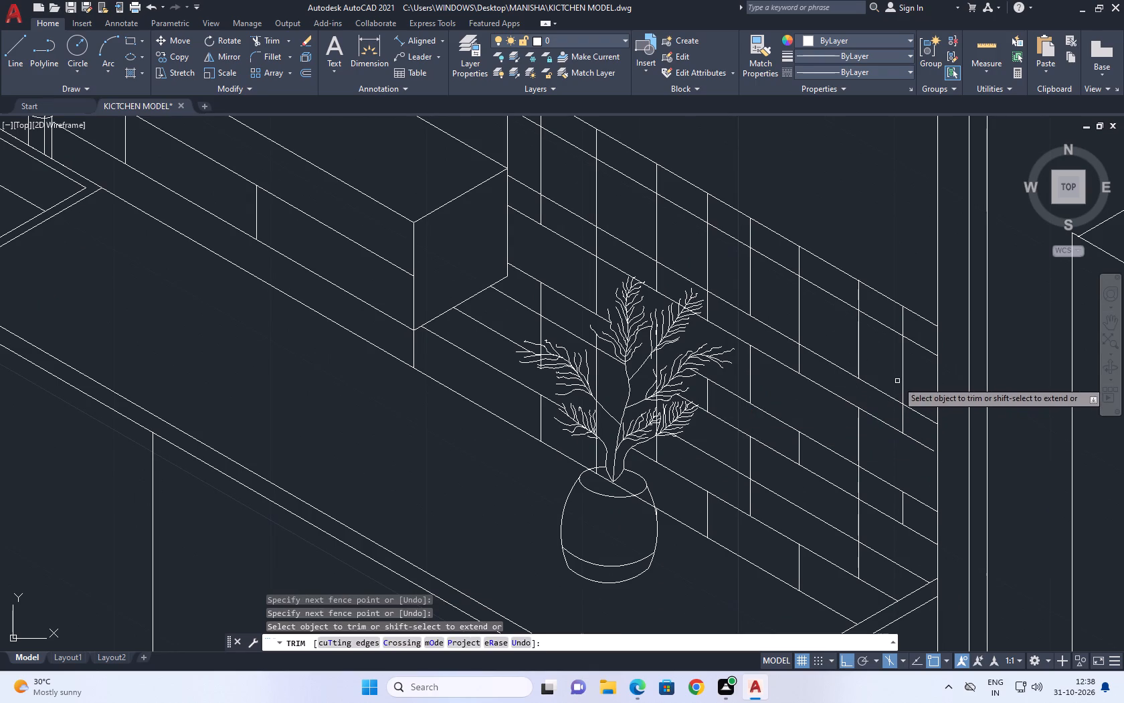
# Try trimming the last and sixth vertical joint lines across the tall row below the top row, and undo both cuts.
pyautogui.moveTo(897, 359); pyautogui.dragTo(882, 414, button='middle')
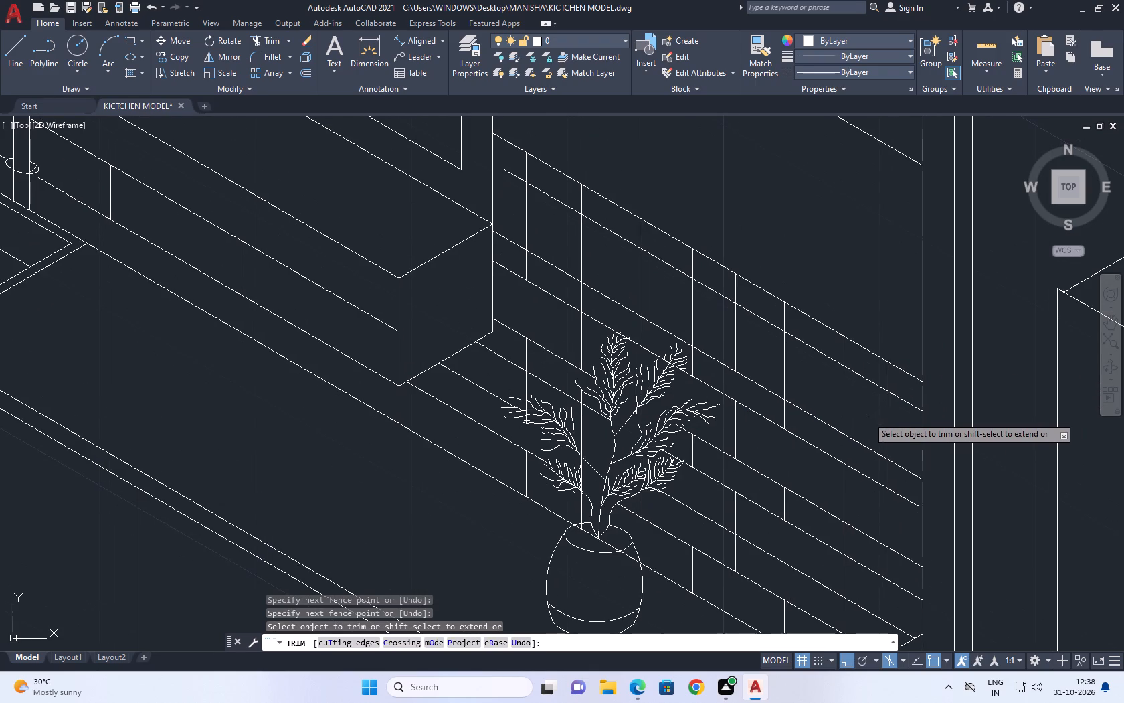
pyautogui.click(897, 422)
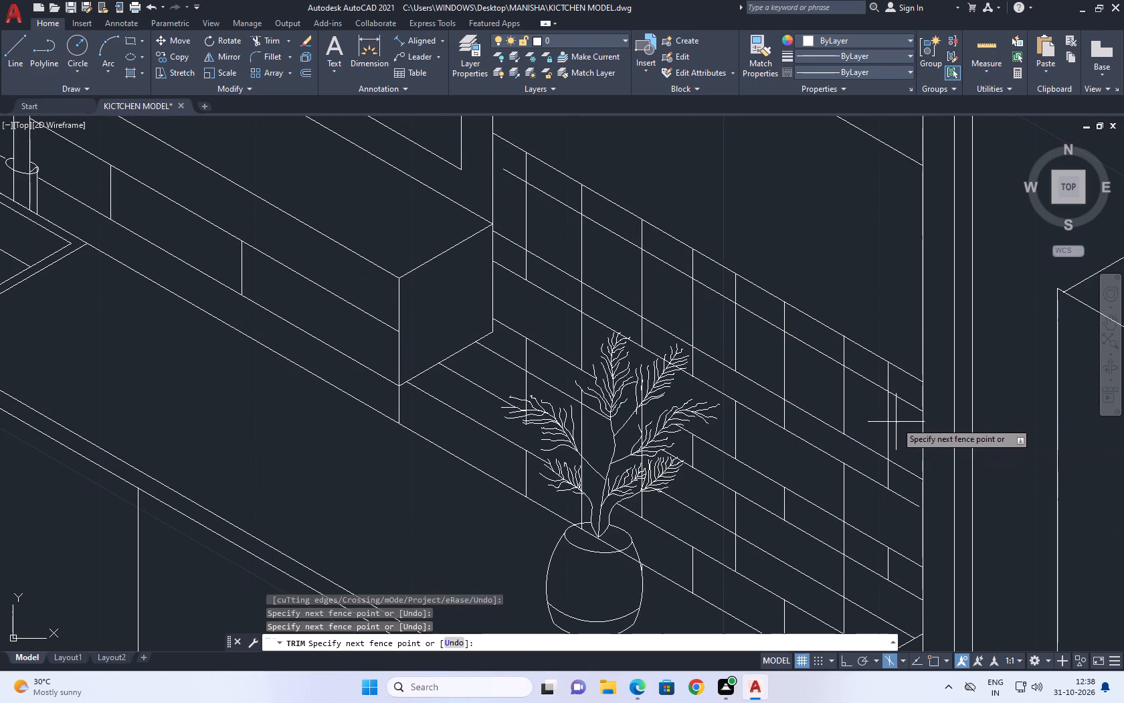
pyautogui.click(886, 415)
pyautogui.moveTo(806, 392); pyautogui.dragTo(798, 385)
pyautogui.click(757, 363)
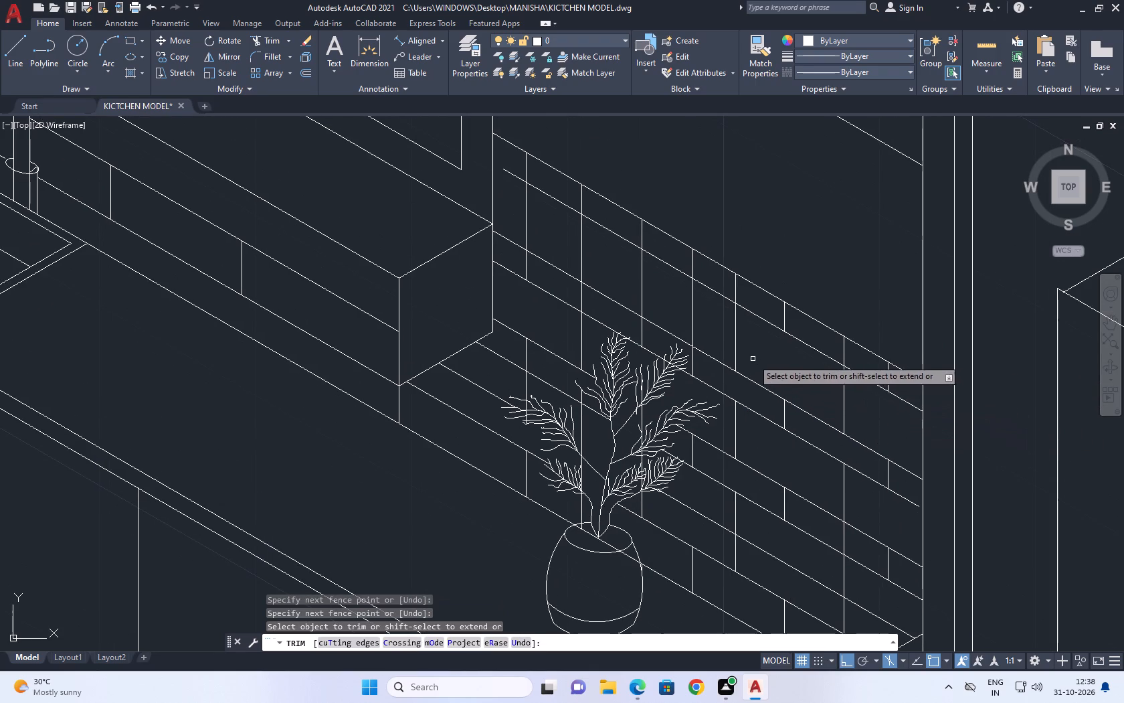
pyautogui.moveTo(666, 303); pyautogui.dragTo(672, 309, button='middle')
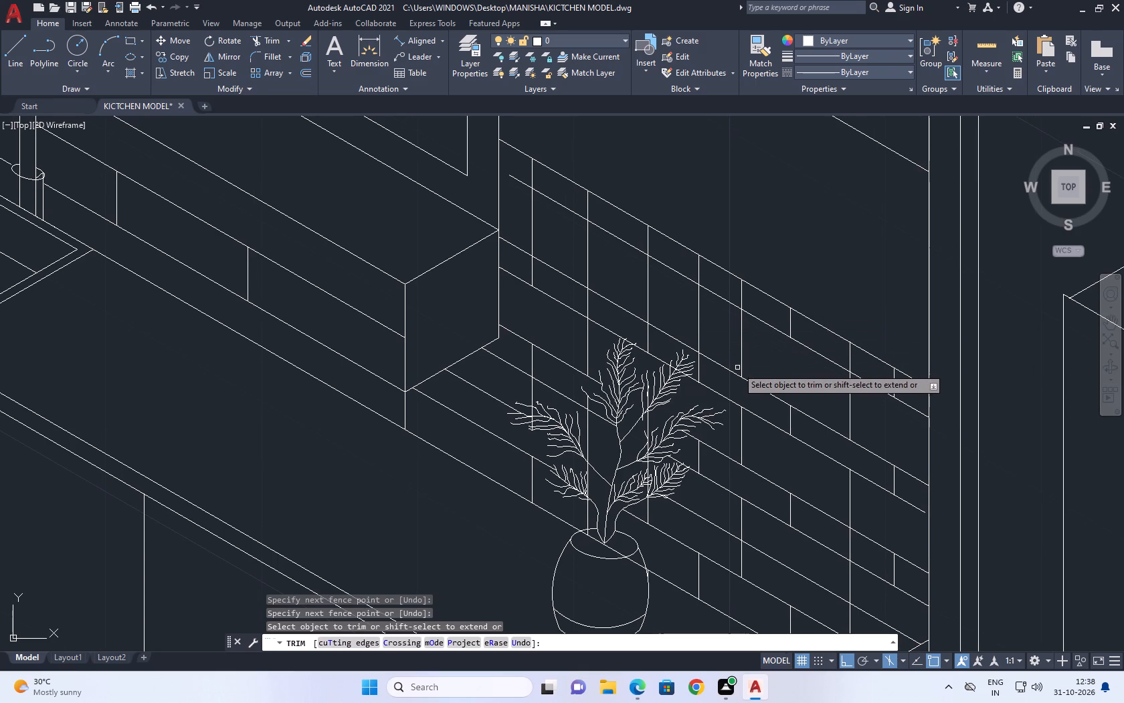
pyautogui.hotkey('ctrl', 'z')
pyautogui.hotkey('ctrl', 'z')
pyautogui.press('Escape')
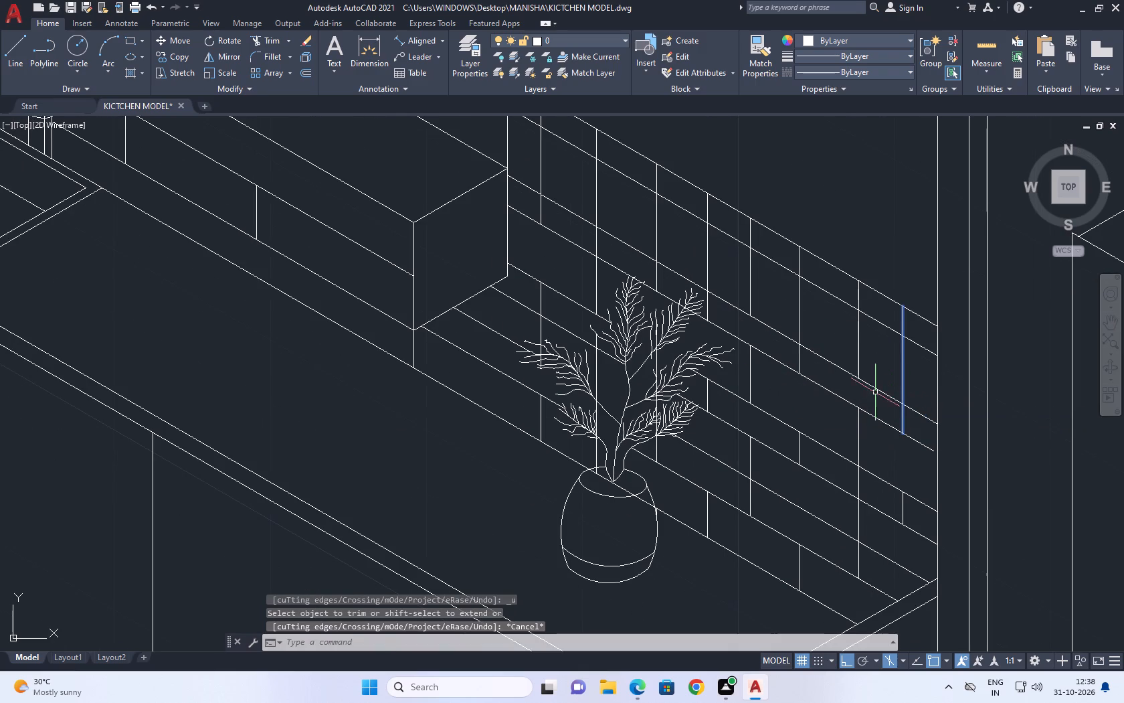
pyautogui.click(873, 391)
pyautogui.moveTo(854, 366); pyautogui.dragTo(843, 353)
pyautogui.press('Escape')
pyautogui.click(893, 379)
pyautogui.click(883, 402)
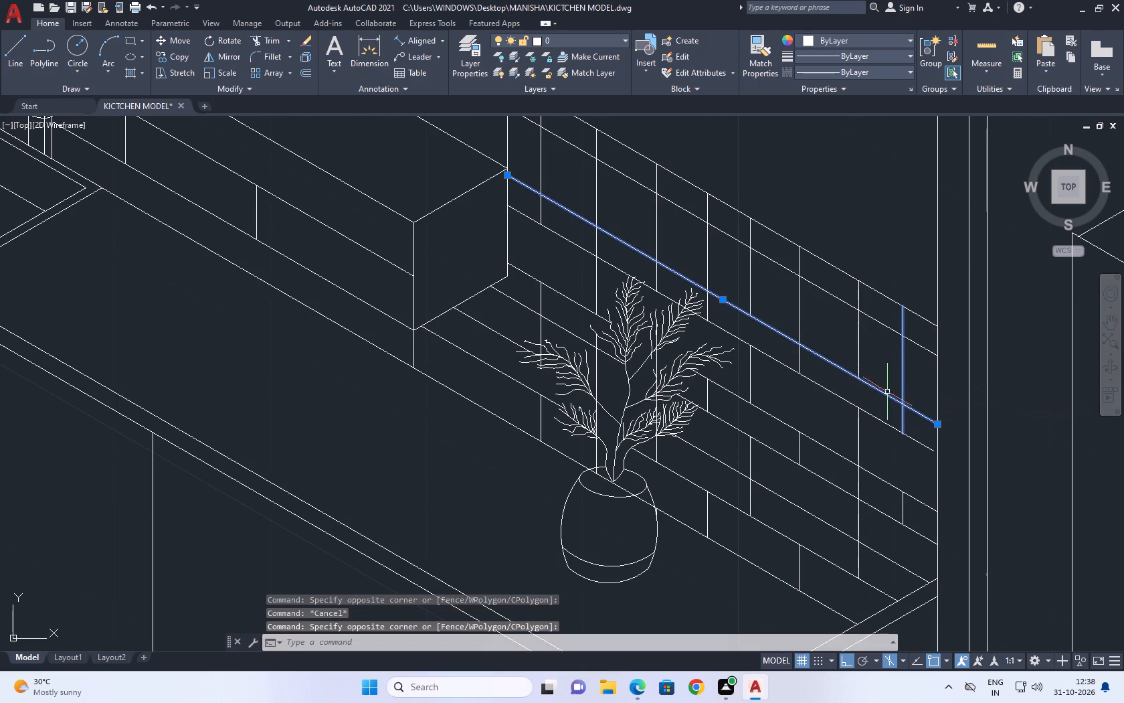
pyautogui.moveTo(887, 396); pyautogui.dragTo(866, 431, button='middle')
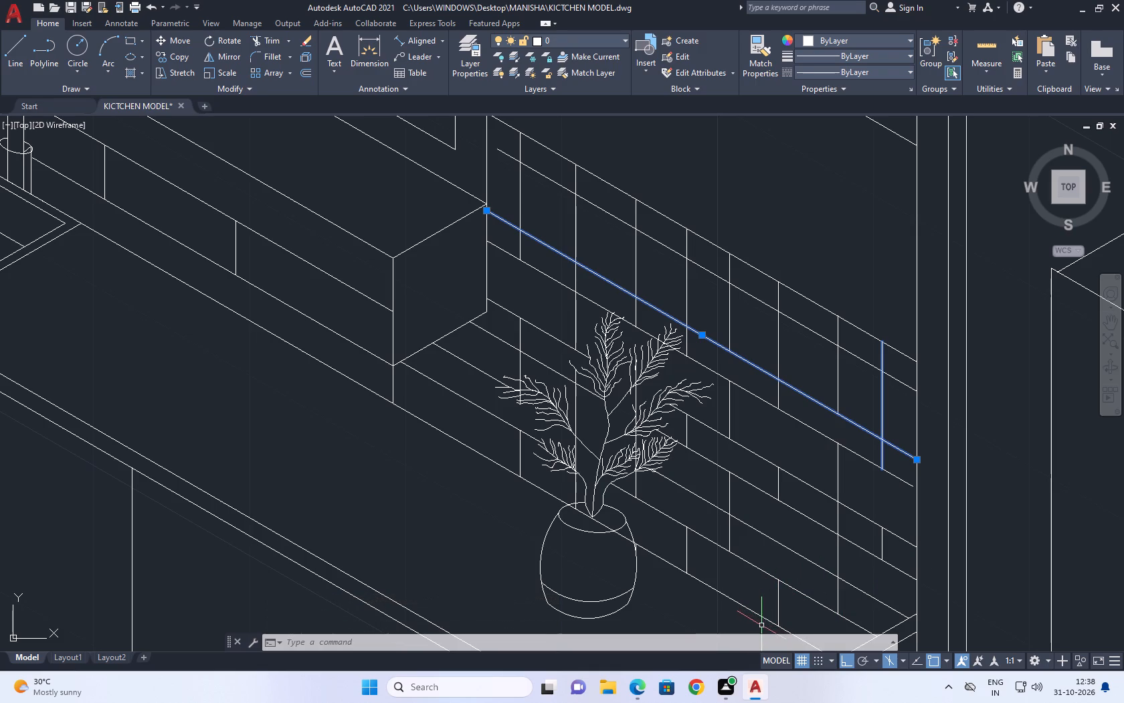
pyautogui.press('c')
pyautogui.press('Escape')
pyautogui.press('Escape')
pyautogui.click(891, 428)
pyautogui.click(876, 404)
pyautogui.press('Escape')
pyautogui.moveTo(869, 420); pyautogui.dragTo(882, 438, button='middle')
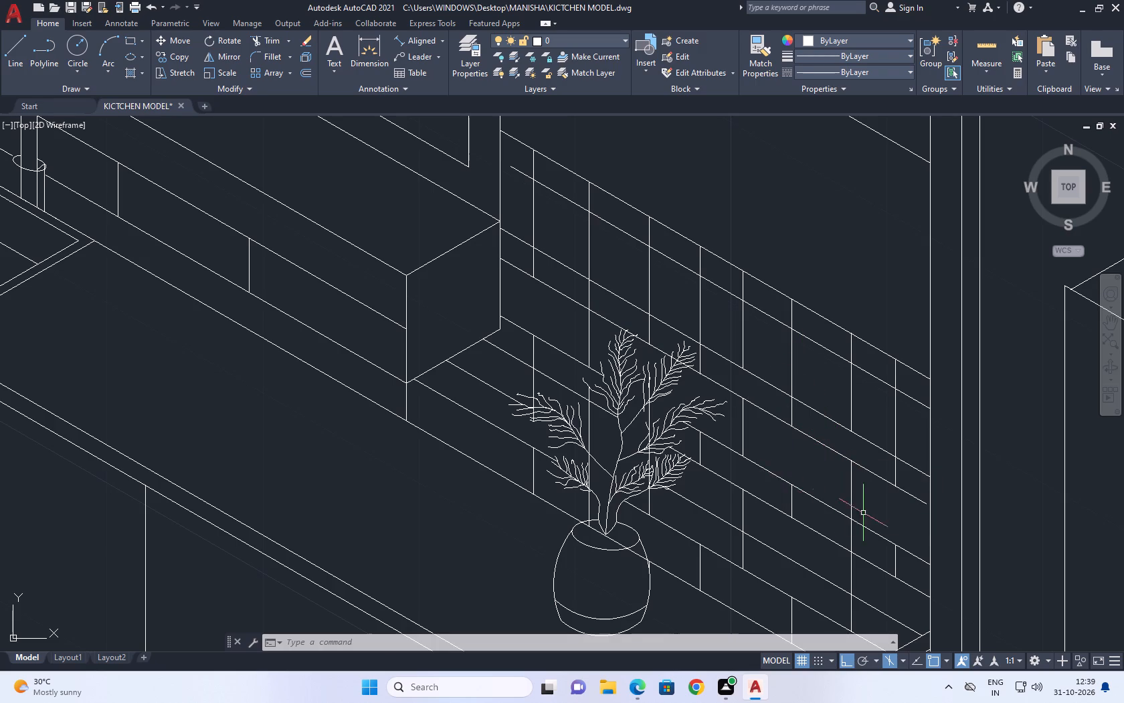
# Copy the backsplash's third sloping joint line straight up by about 2", splitting the tall row above it.
pyautogui.click(878, 441)
pyautogui.click(874, 447)
pyautogui.moveTo(876, 441); pyautogui.dragTo(866, 463, button='middle')
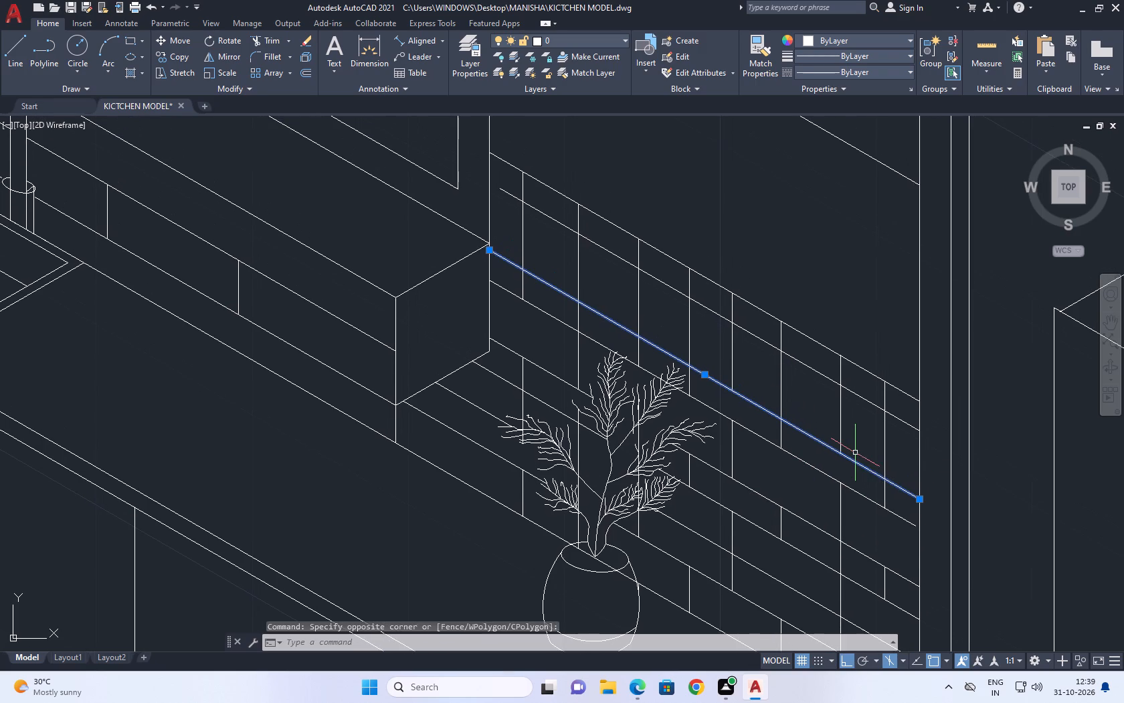
pyautogui.press('c')
pyautogui.press('o')
pyautogui.press('space')
pyautogui.click(915, 495)
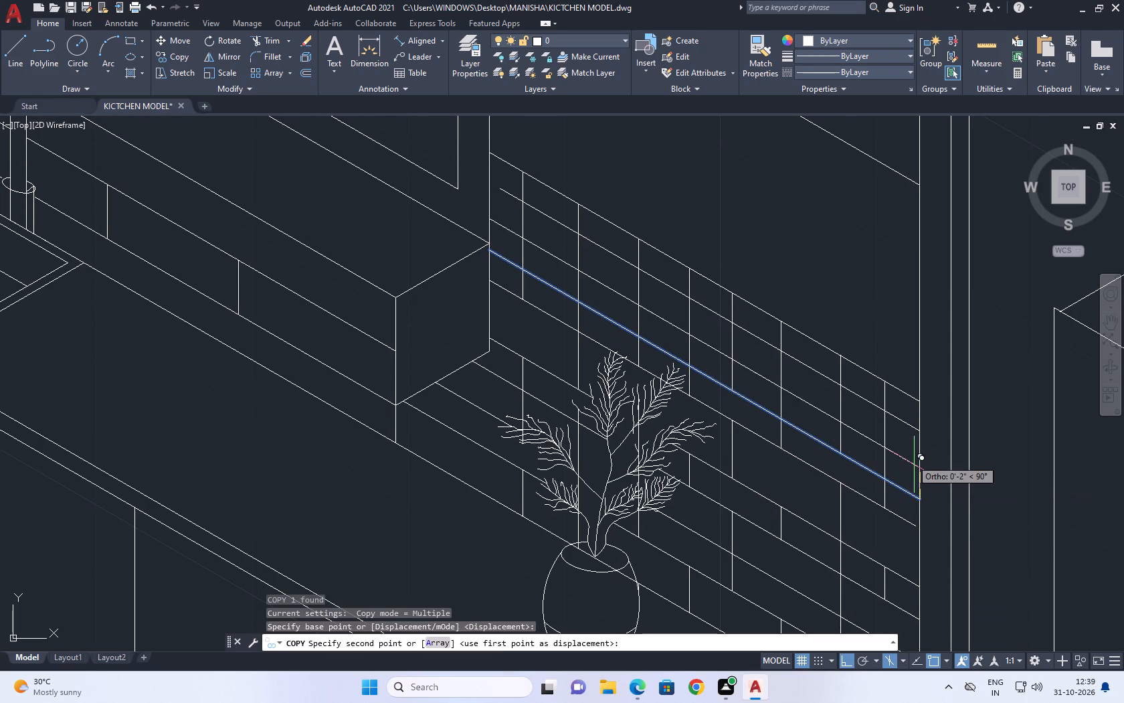
pyautogui.click(914, 463)
pyautogui.press('Escape')
# Trim the last and sixth vertical joint lines' segments between the copied sloping line and its original.
pyautogui.moveTo(844, 383); pyautogui.dragTo(893, 400, button='middle')
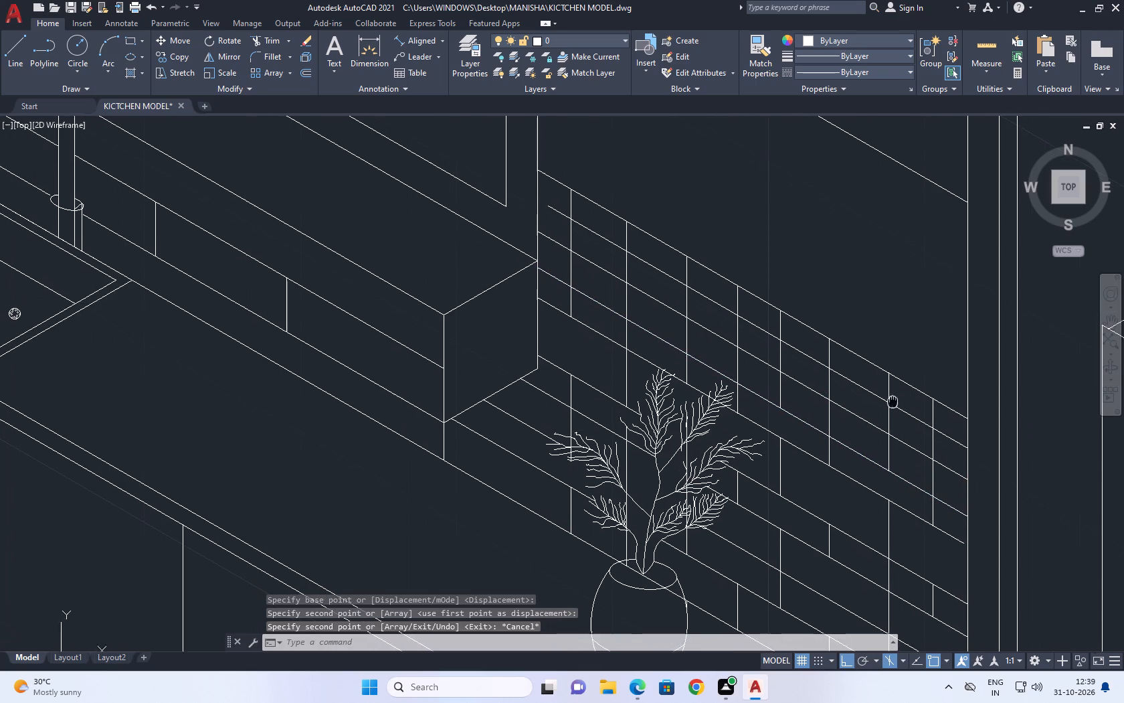
pyautogui.press('t')
pyautogui.press('r')
pyautogui.press('space')
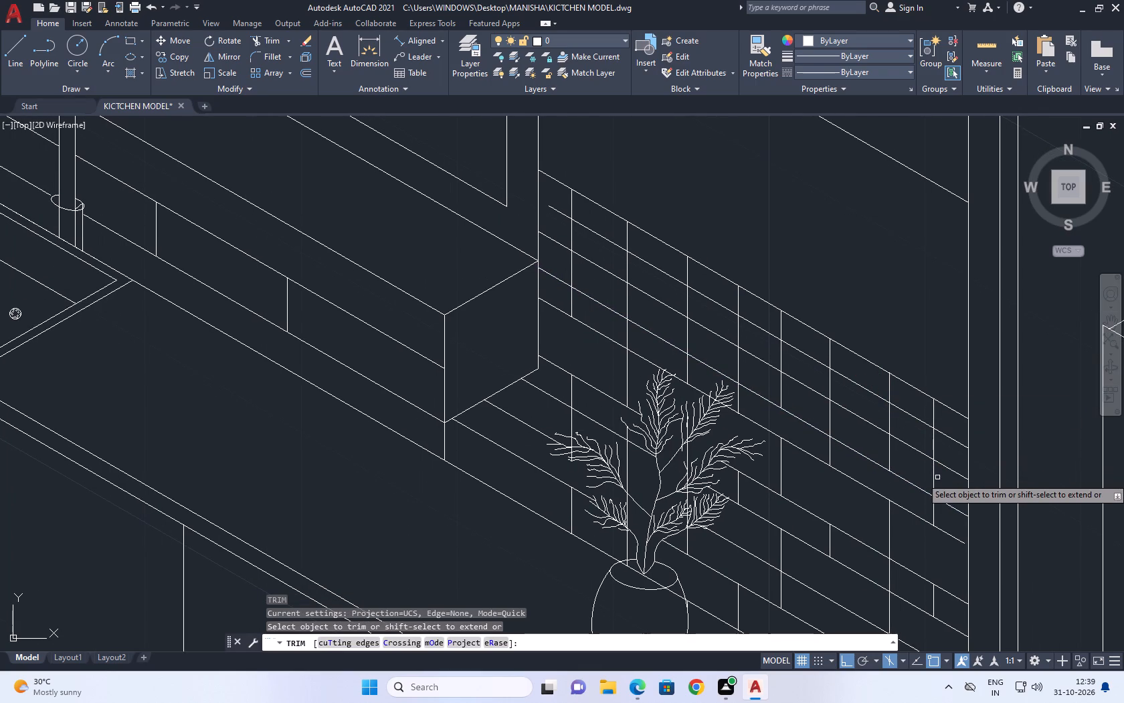
pyautogui.click(914, 467)
pyautogui.click(882, 449)
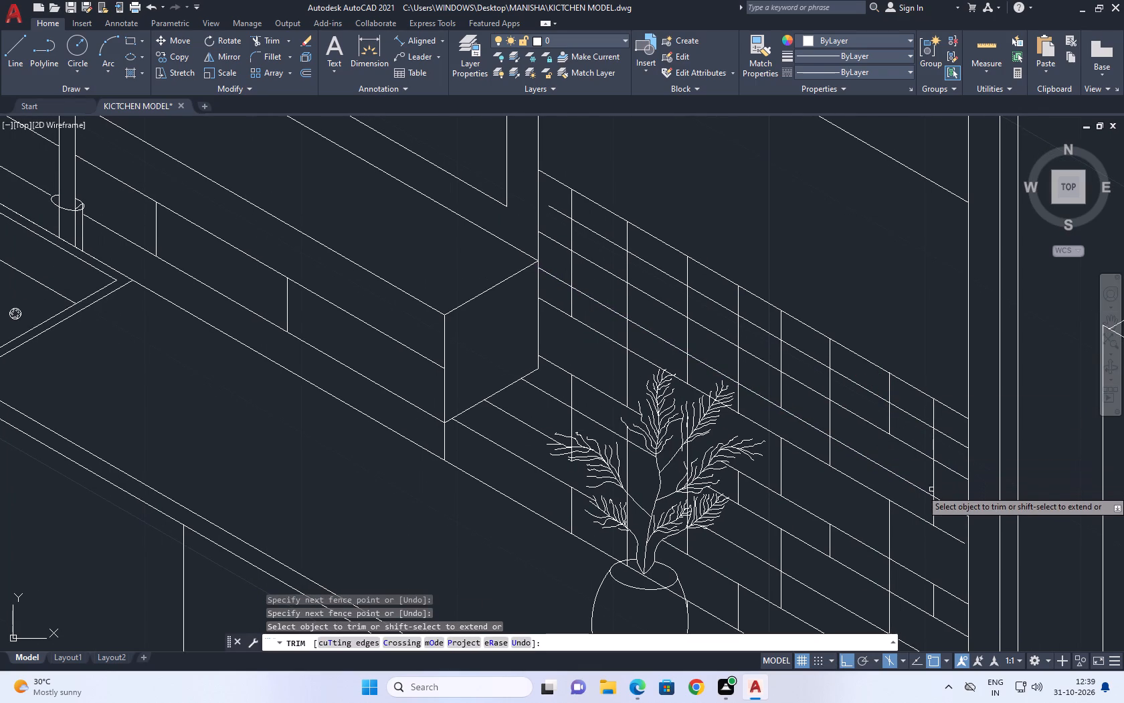
pyautogui.hotkey('ctrl', 'z')
pyautogui.moveTo(926, 475); pyautogui.dragTo(932, 477)
pyautogui.click(937, 479)
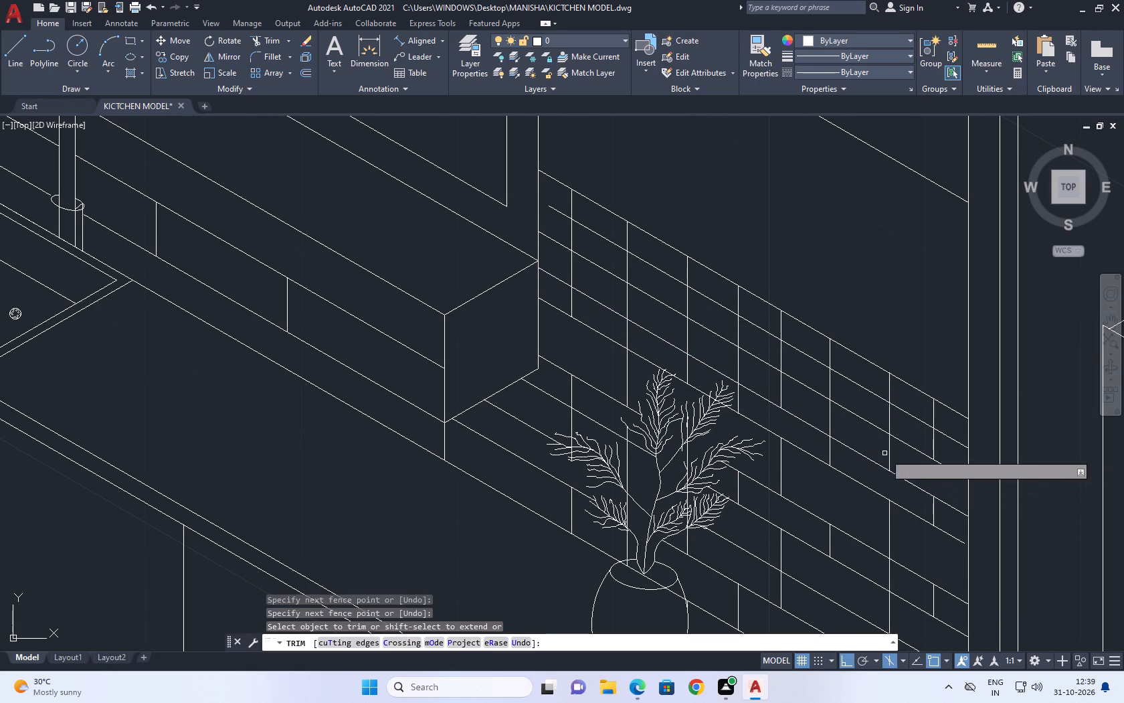
pyautogui.click(844, 432)
pyautogui.click(826, 417)
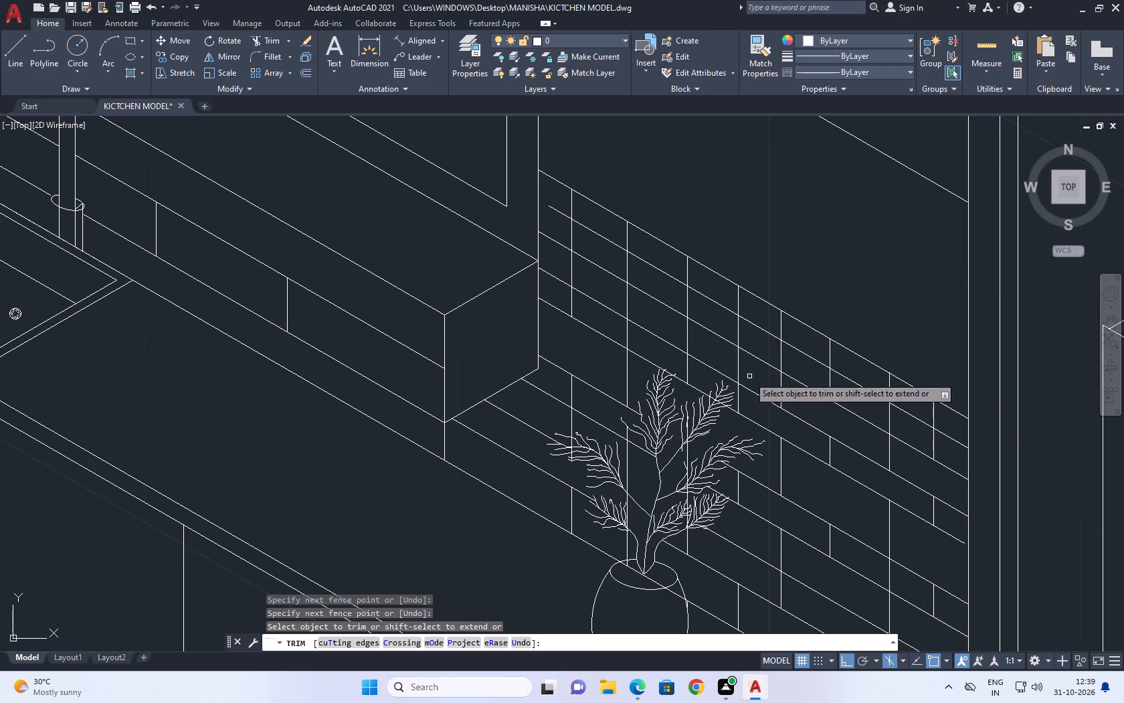
# Trim the fourth, second and first vertical joint lines' segments between the copied sloping line and its original.
pyautogui.click(747, 376)
pyautogui.click(719, 360)
pyautogui.click(644, 308)
pyautogui.moveTo(622, 296); pyautogui.dragTo(607, 290)
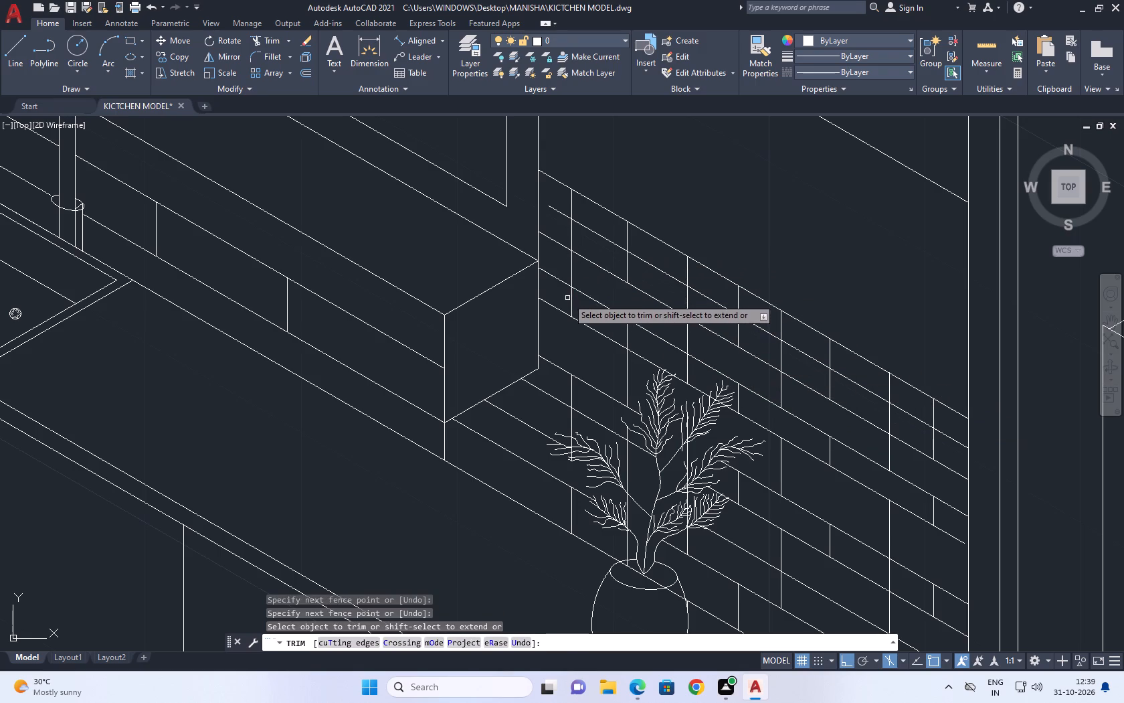
pyautogui.click(571, 263)
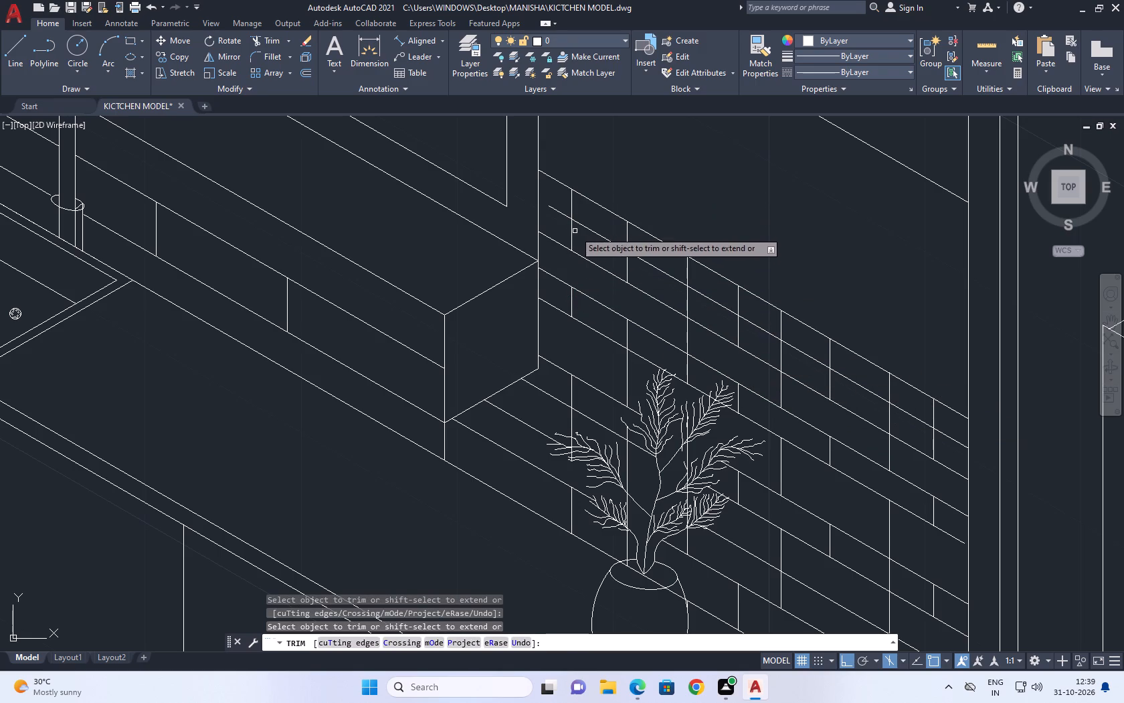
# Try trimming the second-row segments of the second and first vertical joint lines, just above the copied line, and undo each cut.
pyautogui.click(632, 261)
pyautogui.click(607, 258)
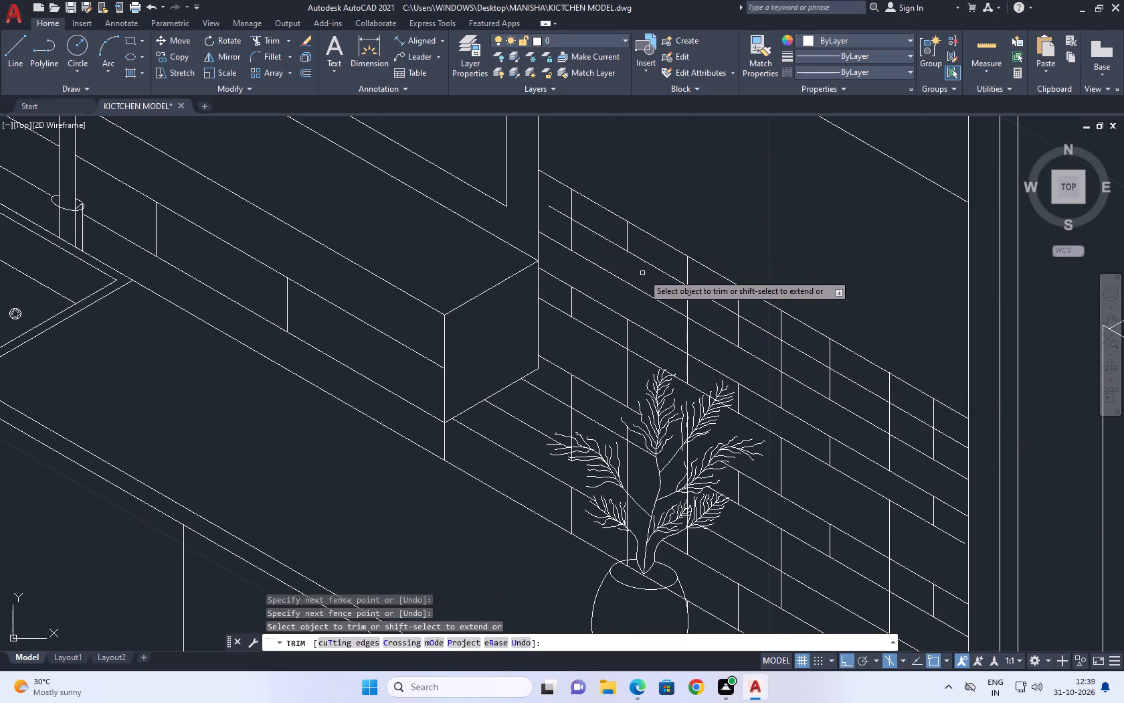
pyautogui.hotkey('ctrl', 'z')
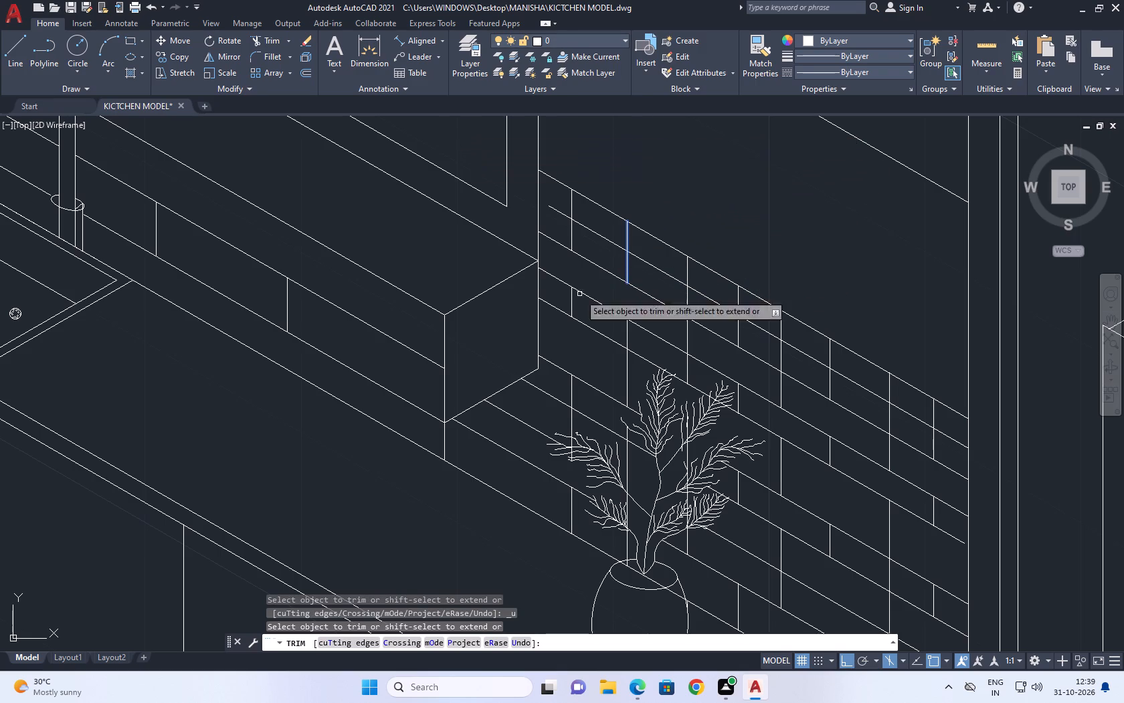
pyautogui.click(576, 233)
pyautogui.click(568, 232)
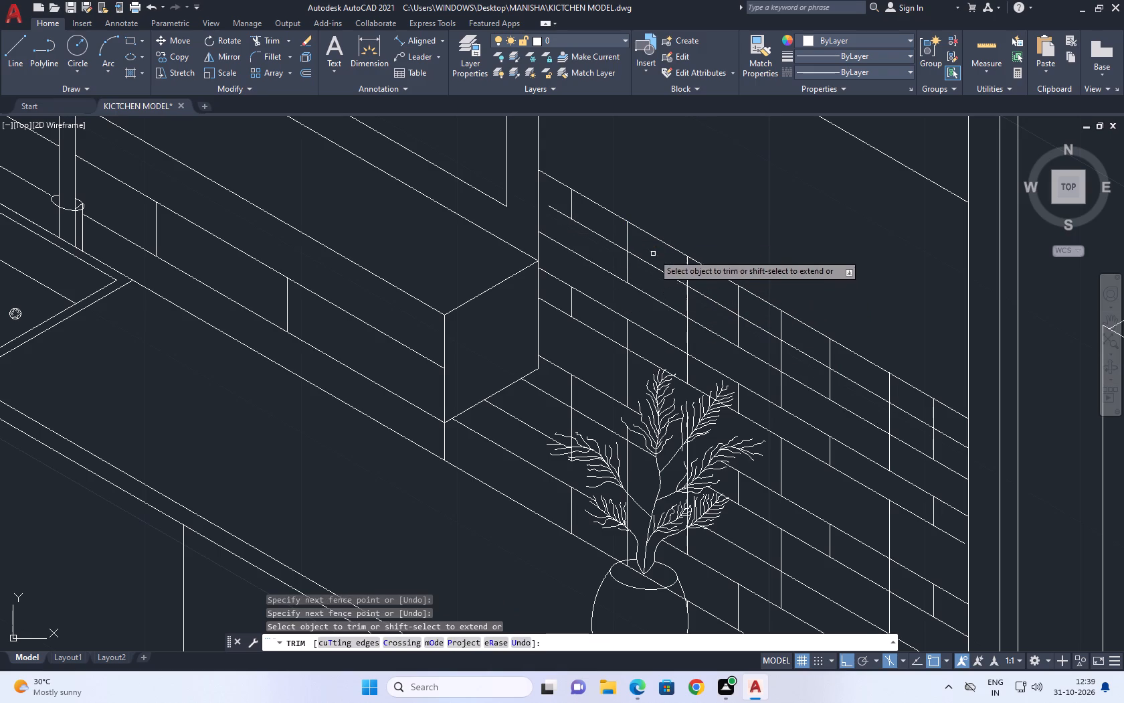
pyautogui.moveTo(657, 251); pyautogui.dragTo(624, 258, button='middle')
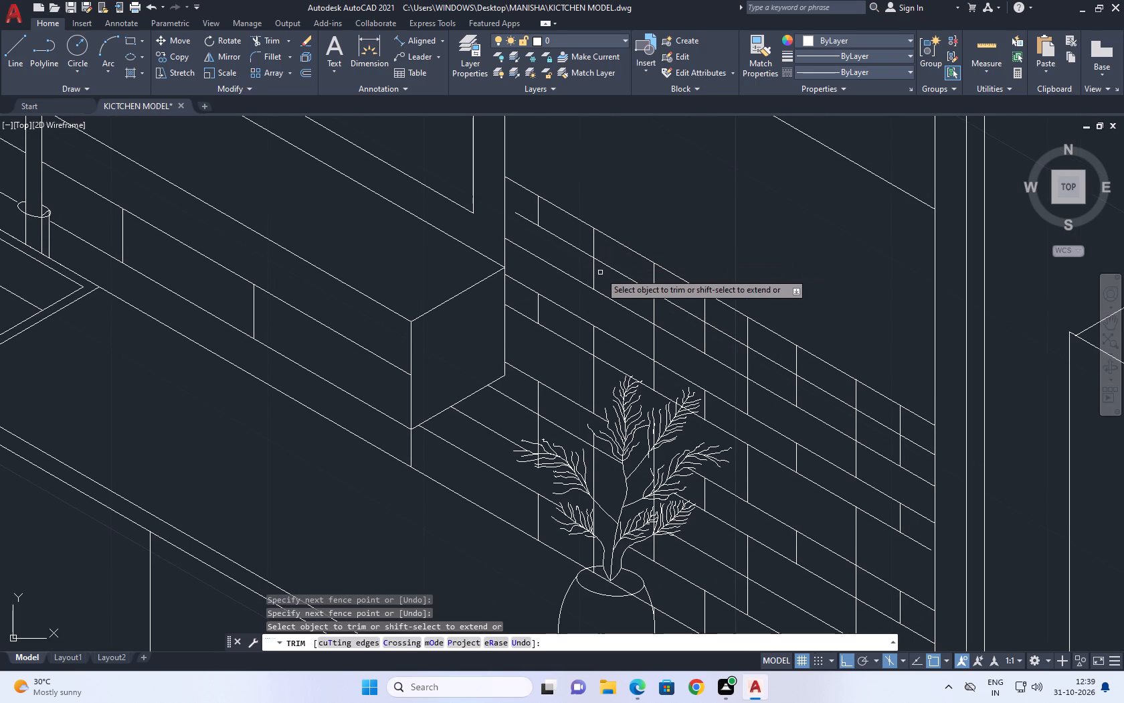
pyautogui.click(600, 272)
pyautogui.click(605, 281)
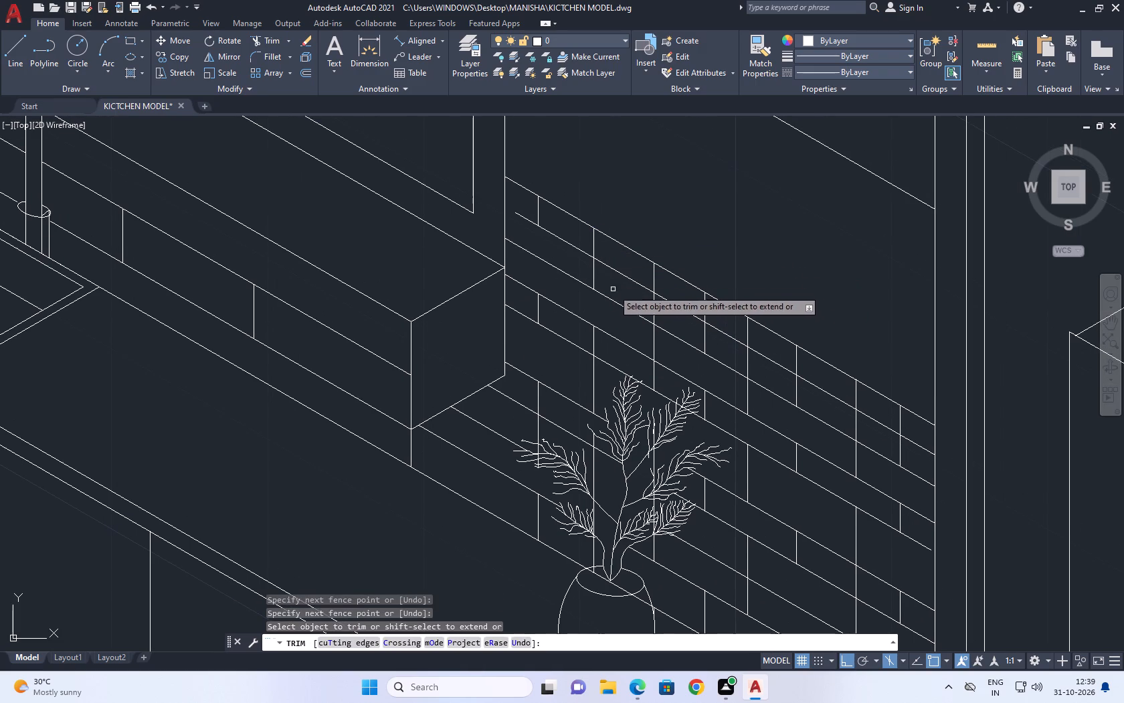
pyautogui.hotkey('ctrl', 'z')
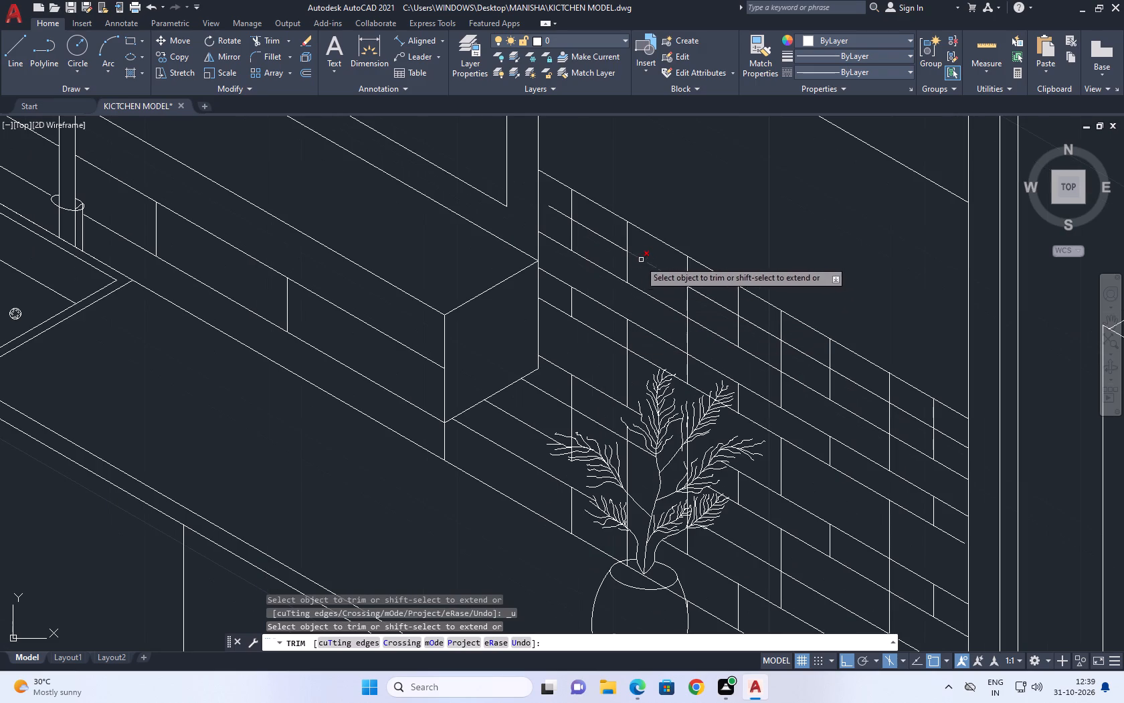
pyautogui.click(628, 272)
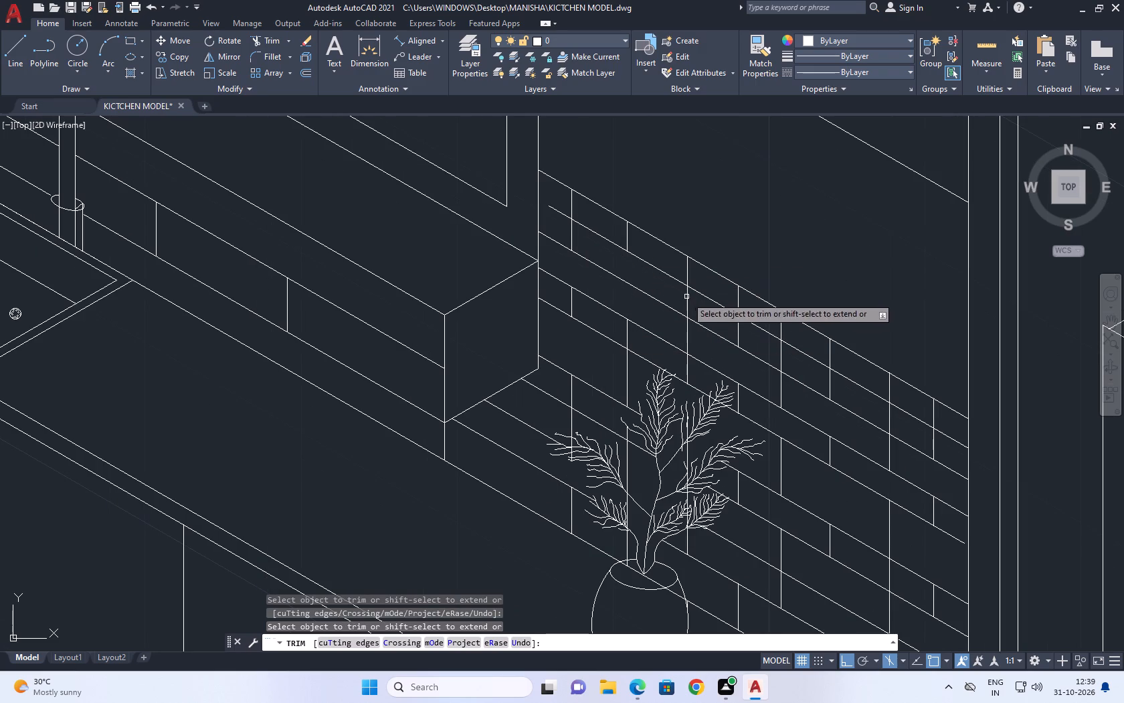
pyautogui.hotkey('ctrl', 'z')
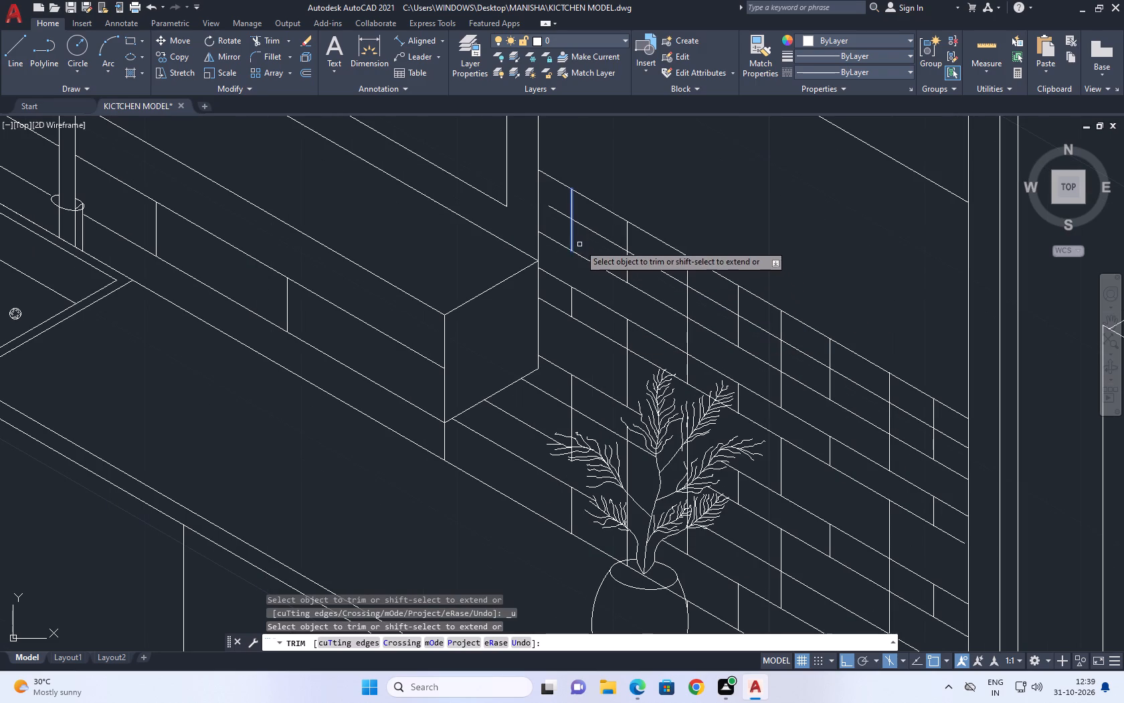
# Trim the second-row segments of the first, third, fifth and seventh vertical joint lines, just above the copied line.
pyautogui.click(579, 244)
pyautogui.click(565, 233)
pyautogui.click(676, 295)
pyautogui.click(698, 309)
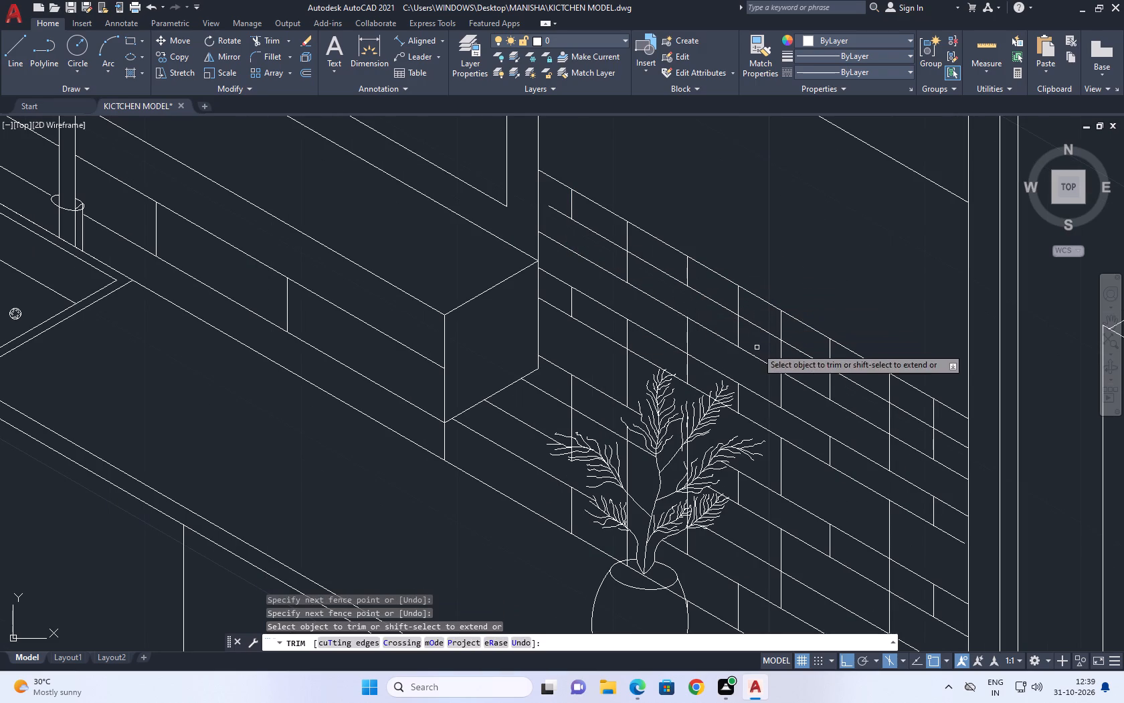
pyautogui.click(795, 358)
pyautogui.click(763, 345)
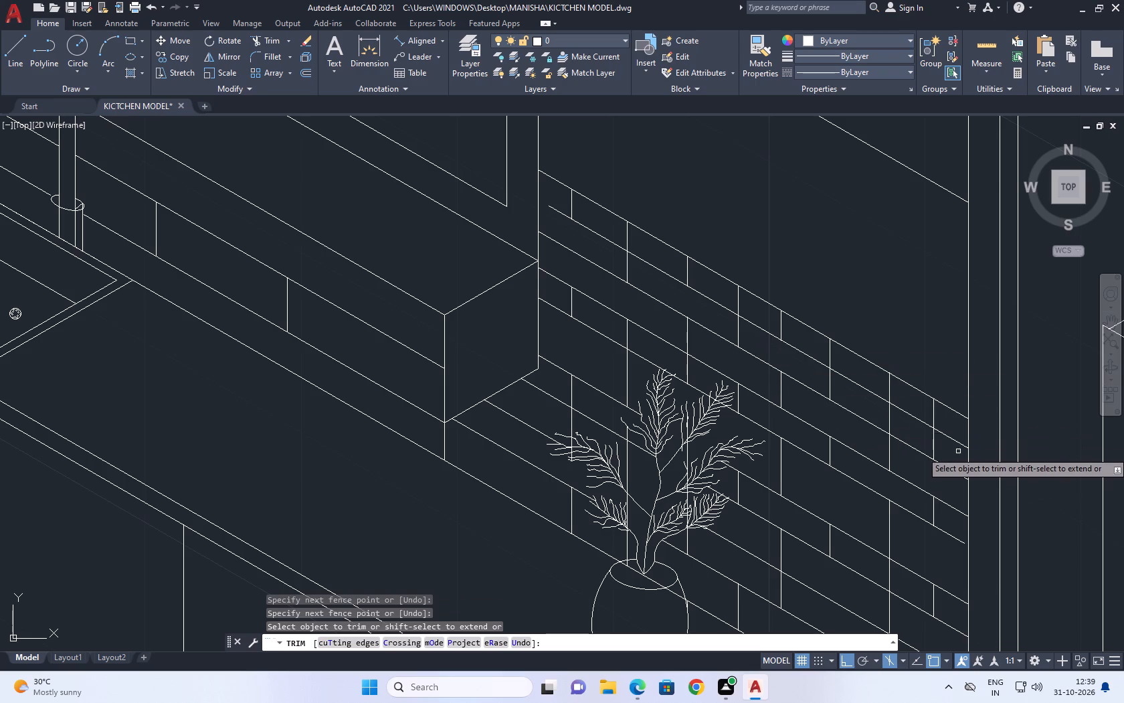
pyautogui.click(897, 392)
pyautogui.click(901, 396)
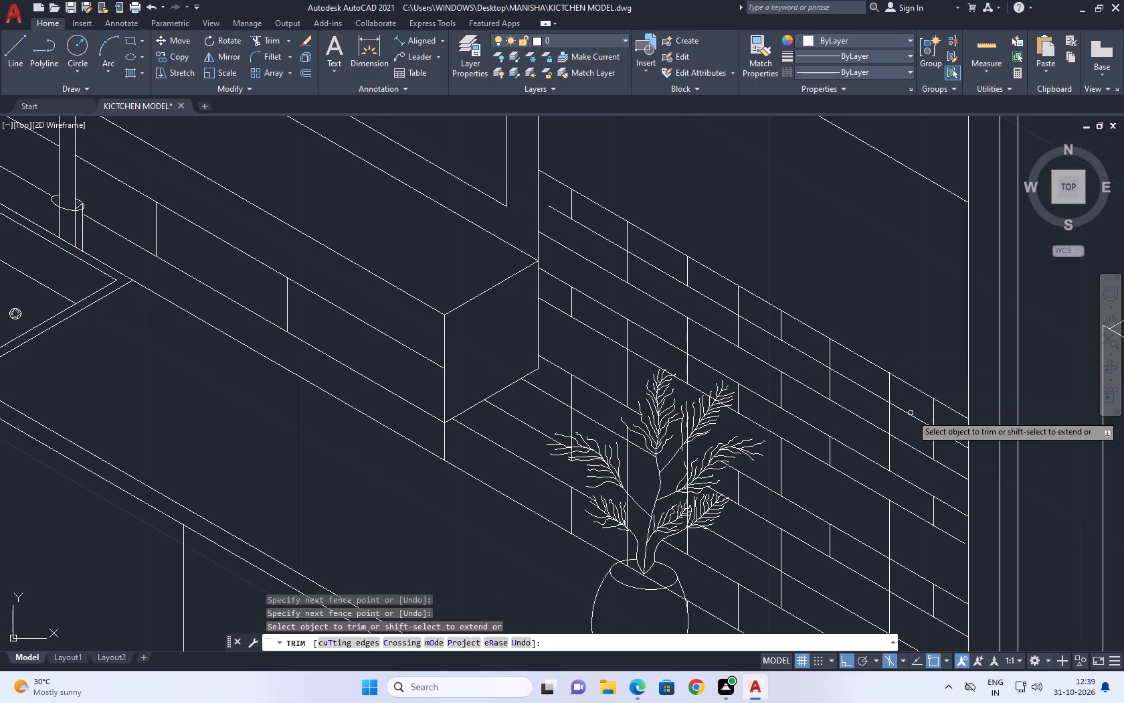
pyautogui.click(911, 432)
pyautogui.click(880, 414)
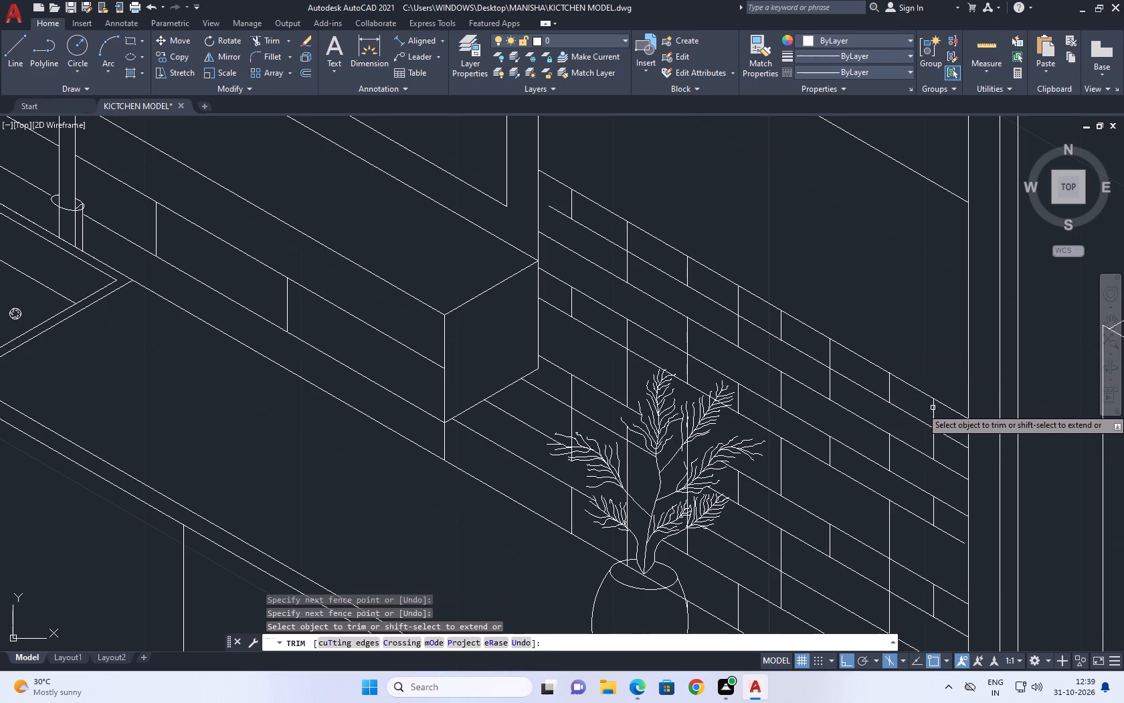
# Trim the top-row segments of the last and sixth vertical joint lines, just above the copied sloping line.
pyautogui.click(935, 410)
pyautogui.click(838, 361)
pyautogui.click(816, 345)
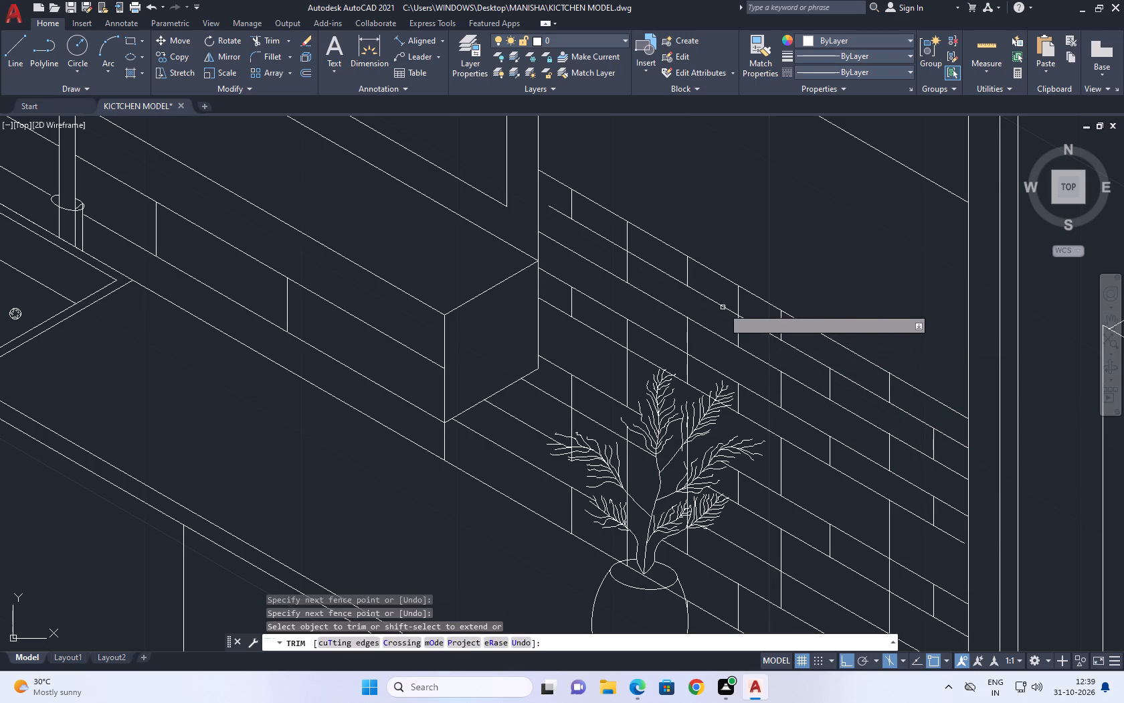
pyautogui.click(722, 307)
pyautogui.hotkey('ctrl', 'z')
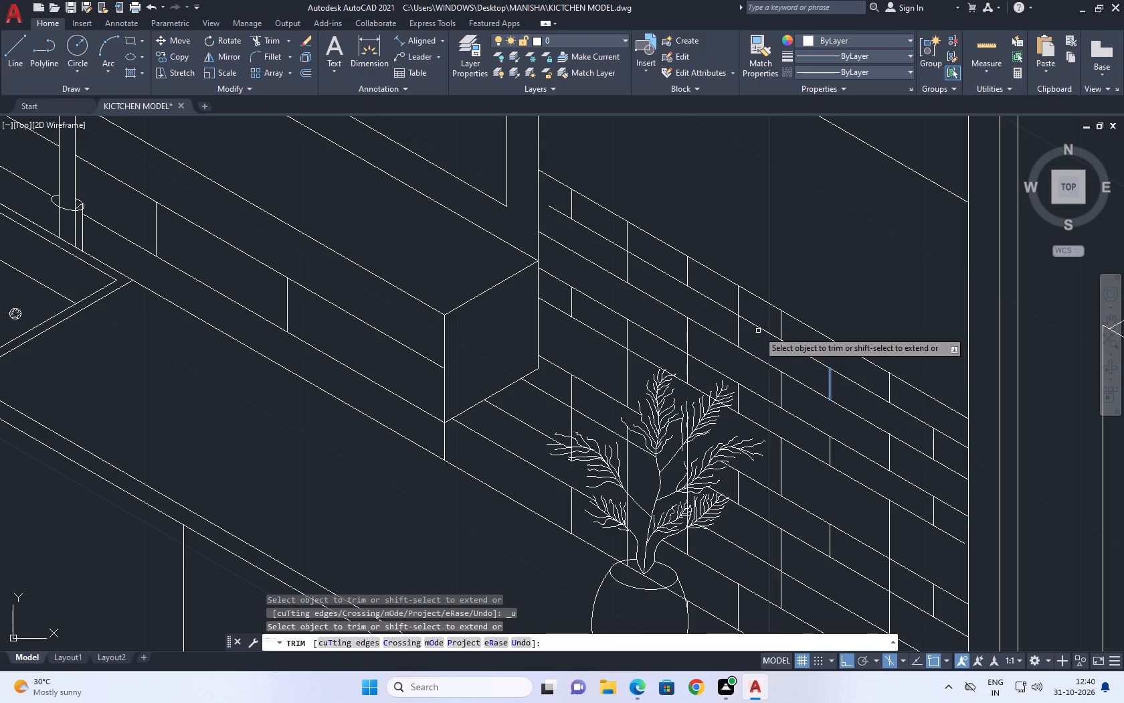
# Trim the top-row segments of the second and fourth vertical joint lines, just above the copied sloping line.
pyautogui.scroll(2, 627, 240)
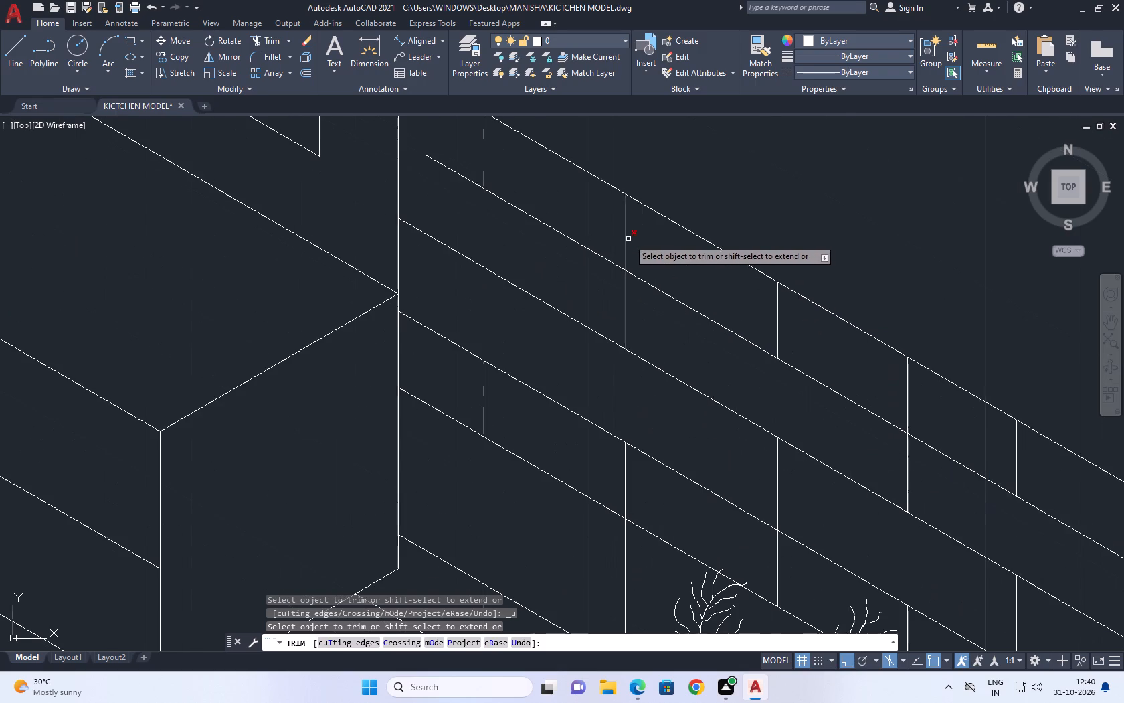
pyautogui.click(645, 240)
pyautogui.click(615, 228)
pyautogui.moveTo(680, 240); pyautogui.dragTo(442, 173, button='middle')
pyautogui.scroll(-2, 733, 384)
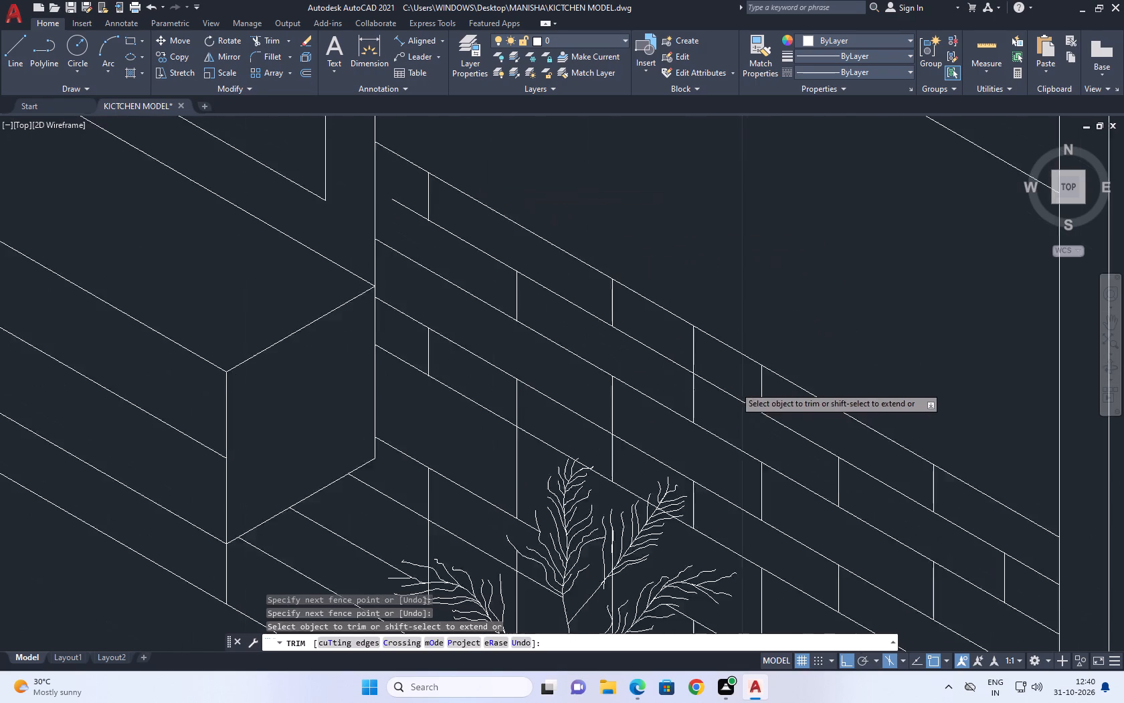
pyautogui.scroll(-1, 735, 386)
pyautogui.scroll(2, 727, 386)
pyautogui.click(723, 372)
pyautogui.click(693, 337)
pyautogui.scroll(-3, 709, 354)
pyautogui.moveTo(834, 388); pyautogui.dragTo(762, 374, button='middle')
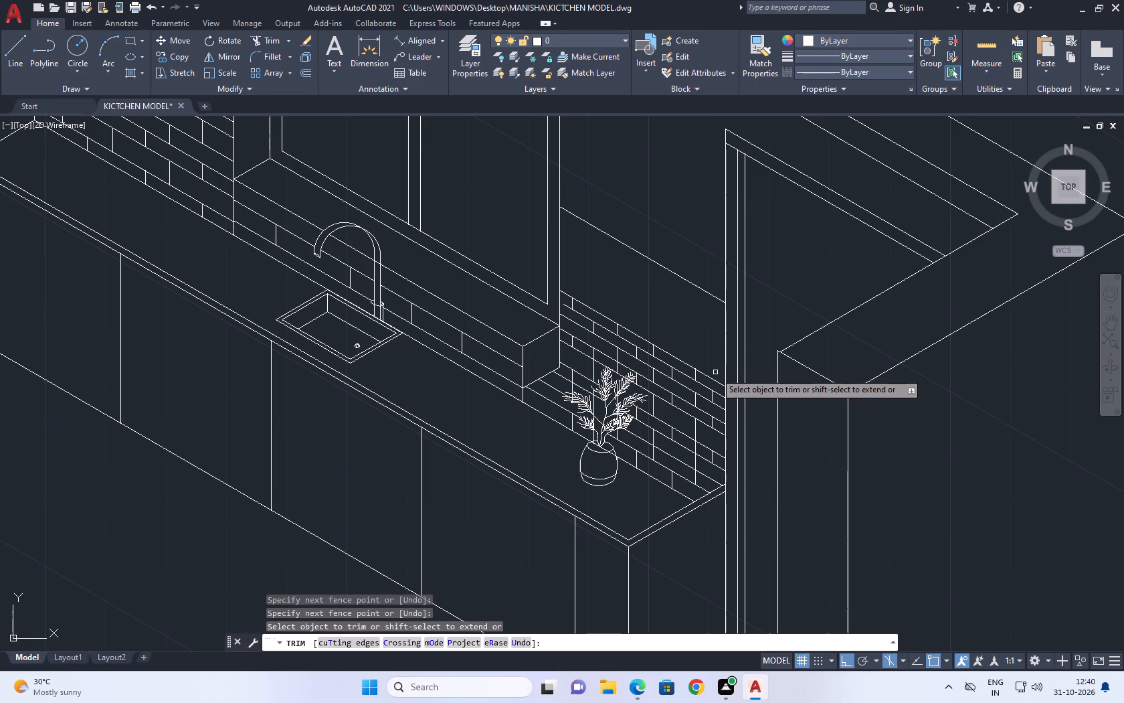
pyautogui.moveTo(597, 327); pyautogui.dragTo(621, 374, button='middle')
pyautogui.scroll(2, 714, 438)
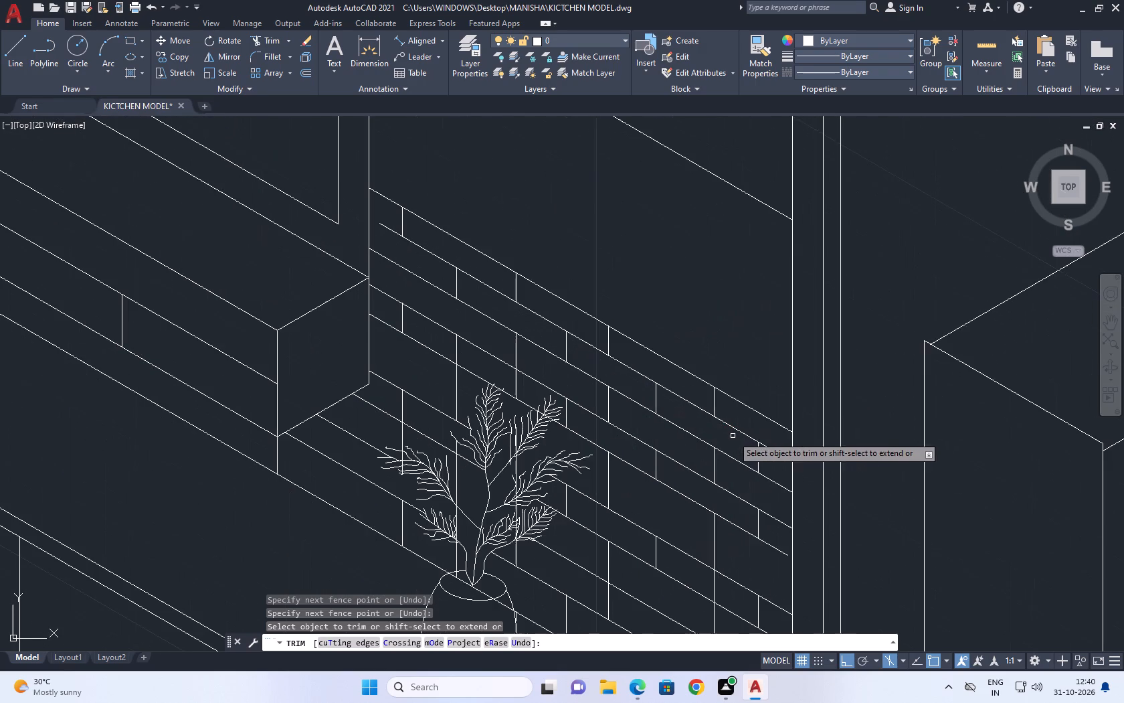
pyautogui.moveTo(721, 281); pyautogui.dragTo(719, 275, button='right')
pyautogui.click(749, 297)
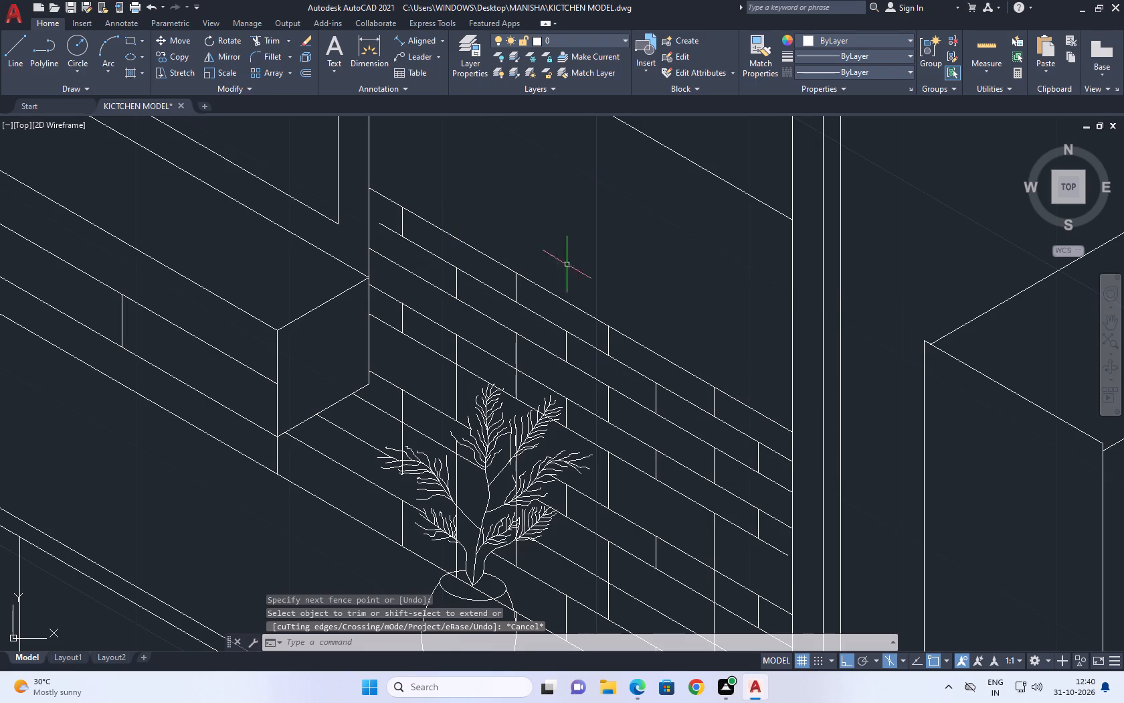
# Stretch the upper end of the copied sloping tile line along its direction, past the vertical wall edge beside the window ledge.
pyautogui.moveTo(627, 285); pyautogui.dragTo(743, 306, button='middle')
pyautogui.scroll(3, 497, 256)
pyautogui.click(506, 198)
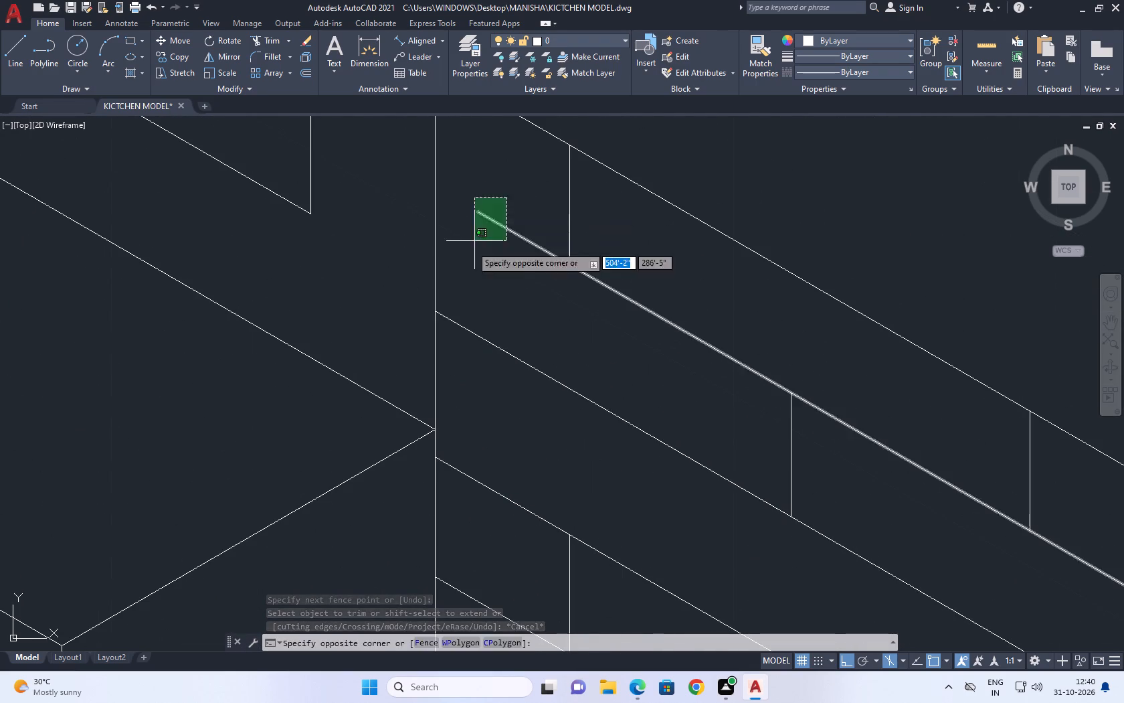
pyautogui.click(471, 247)
pyautogui.click(478, 210)
pyautogui.moveTo(444, 199); pyautogui.dragTo(478, 212, button='middle')
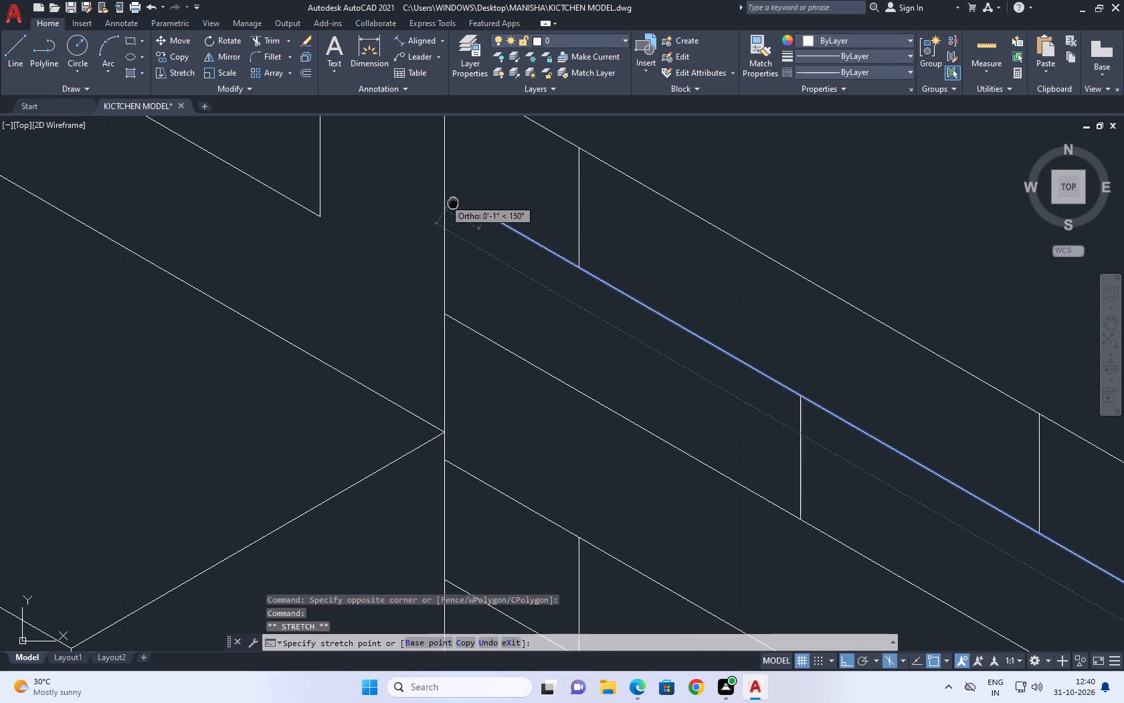
pyautogui.moveTo(478, 212); pyautogui.dragTo(605, 287, button='middle')
pyautogui.click(533, 257)
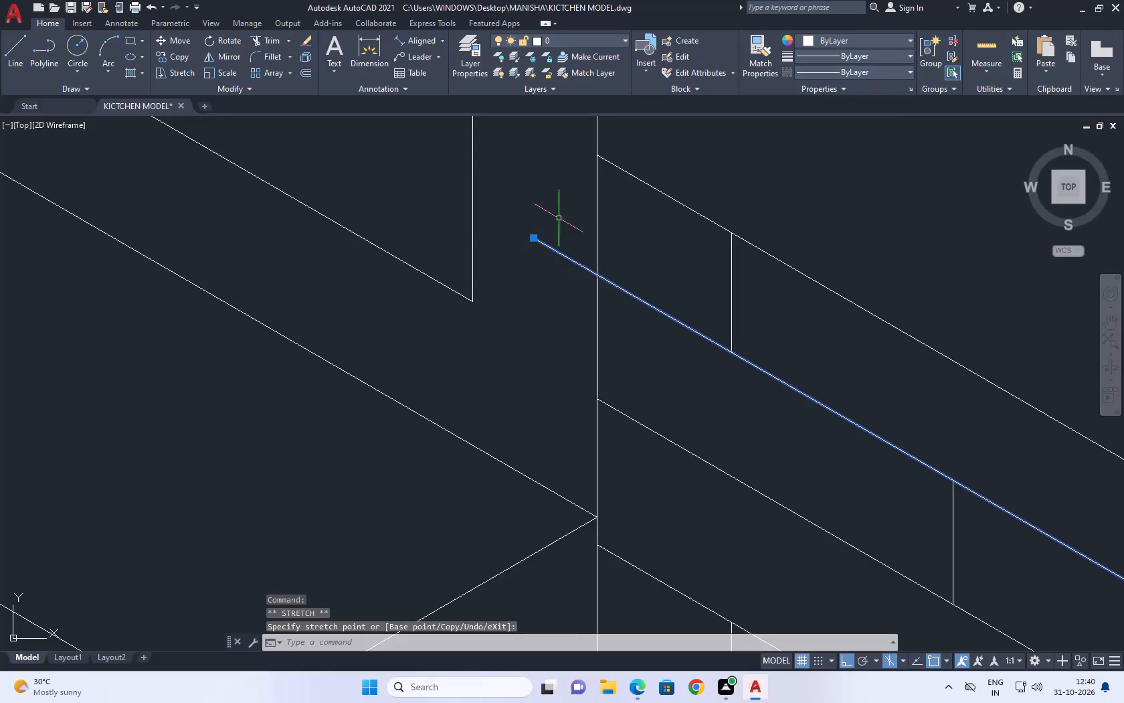
pyautogui.rightClick(559, 217)
pyautogui.click(641, 446)
pyautogui.moveTo(549, 230); pyautogui.dragTo(566, 278, button='middle')
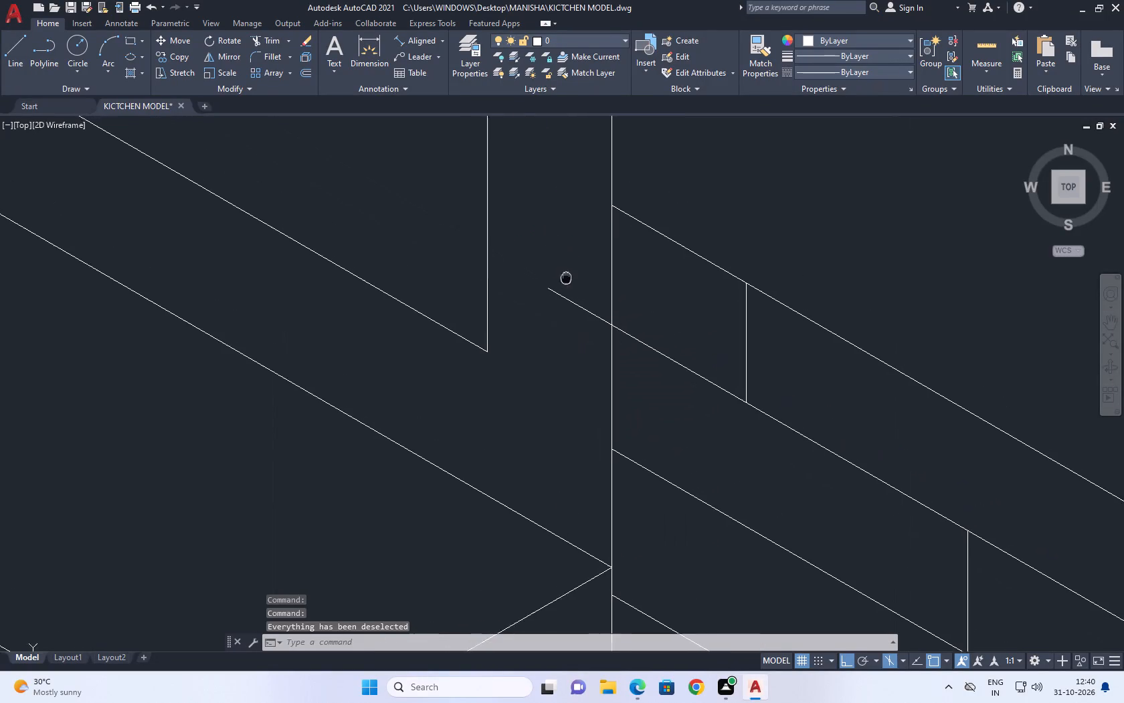
# Trim the stretched tile line's overhang beyond the vertical wall edge.
pyautogui.click(271, 36)
pyautogui.click(589, 318)
pyautogui.click(581, 270)
pyautogui.rightClick(571, 240)
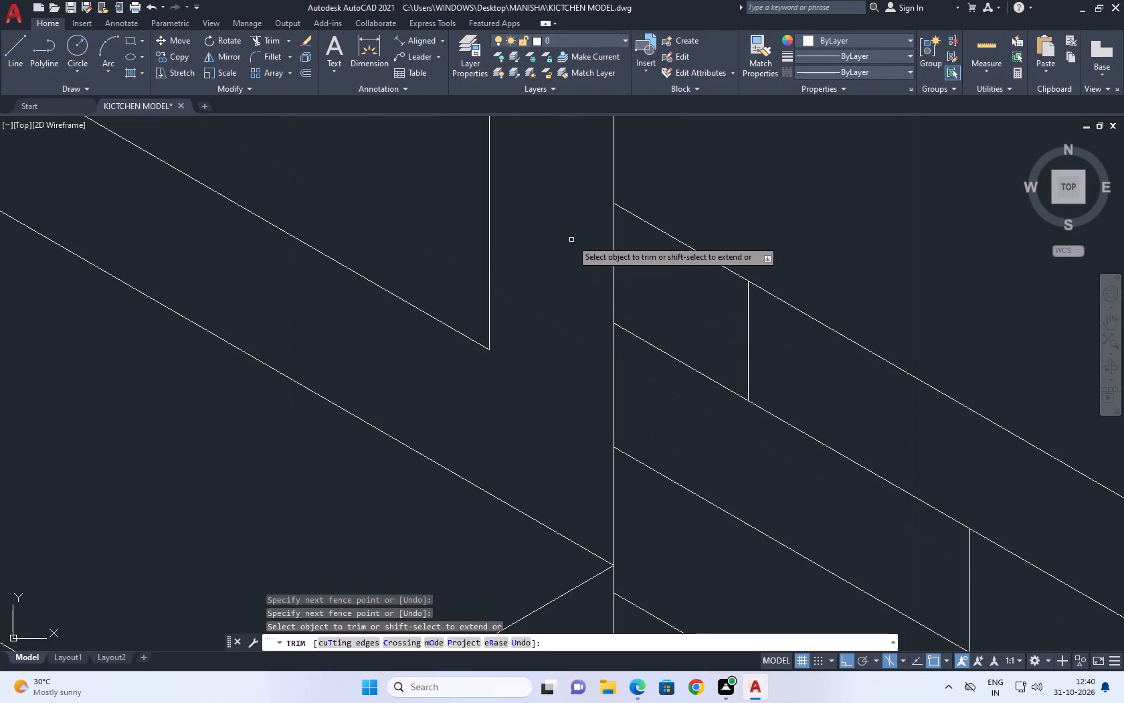
pyautogui.click(610, 269)
# Trim the fourth-row segment of the second vertical joint line, above the plant.
pyautogui.scroll(-6, 636, 262)
pyautogui.moveTo(549, 320); pyautogui.dragTo(554, 347, button='middle')
pyautogui.scroll(1, 554, 347)
pyautogui.moveTo(808, 385); pyautogui.dragTo(636, 402, button='middle')
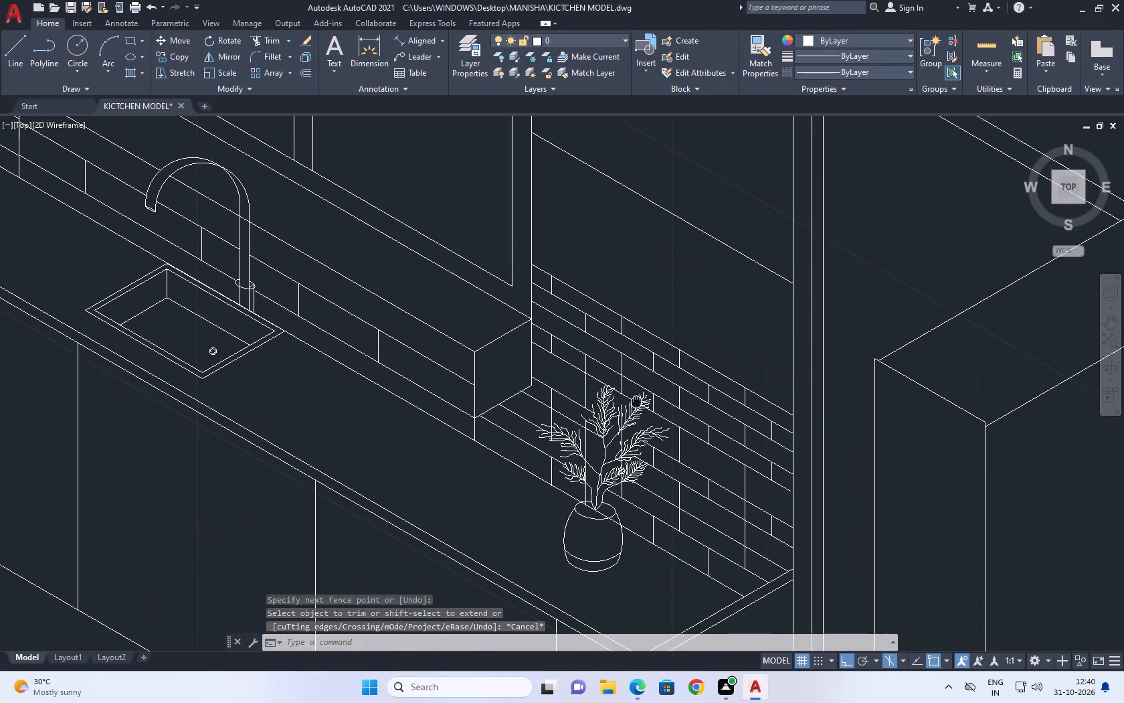
pyautogui.moveTo(636, 402); pyautogui.dragTo(634, 401, button='middle')
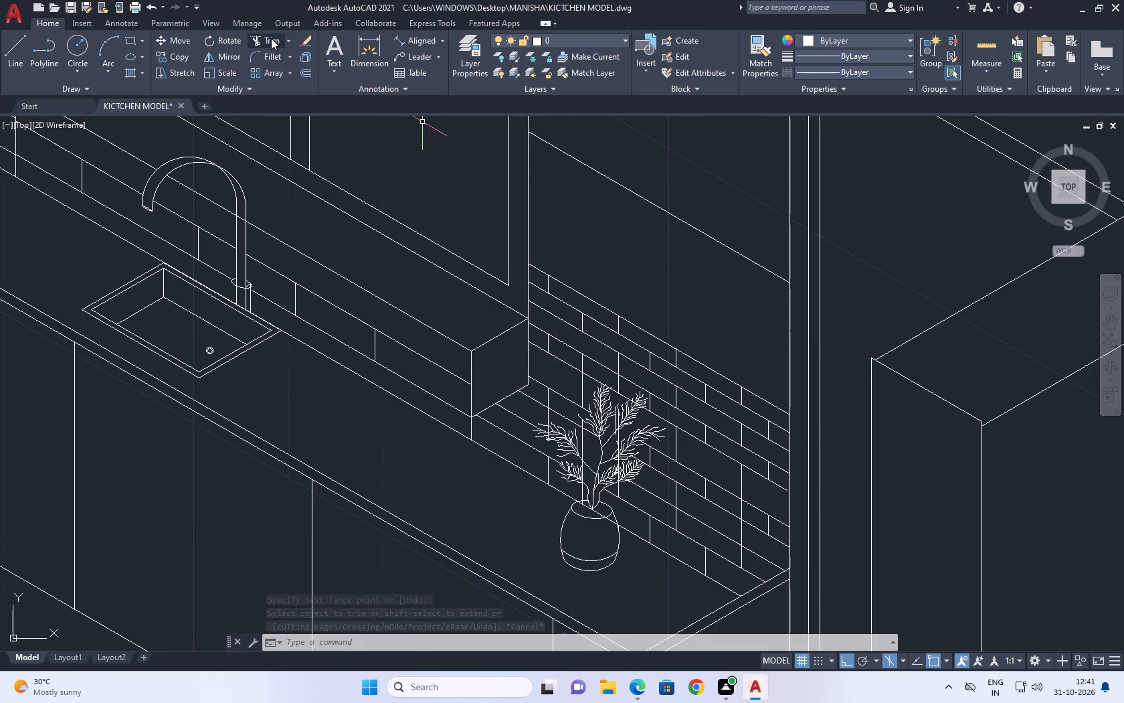
pyautogui.click(271, 38)
pyautogui.scroll(2, 584, 362)
pyautogui.click(585, 368)
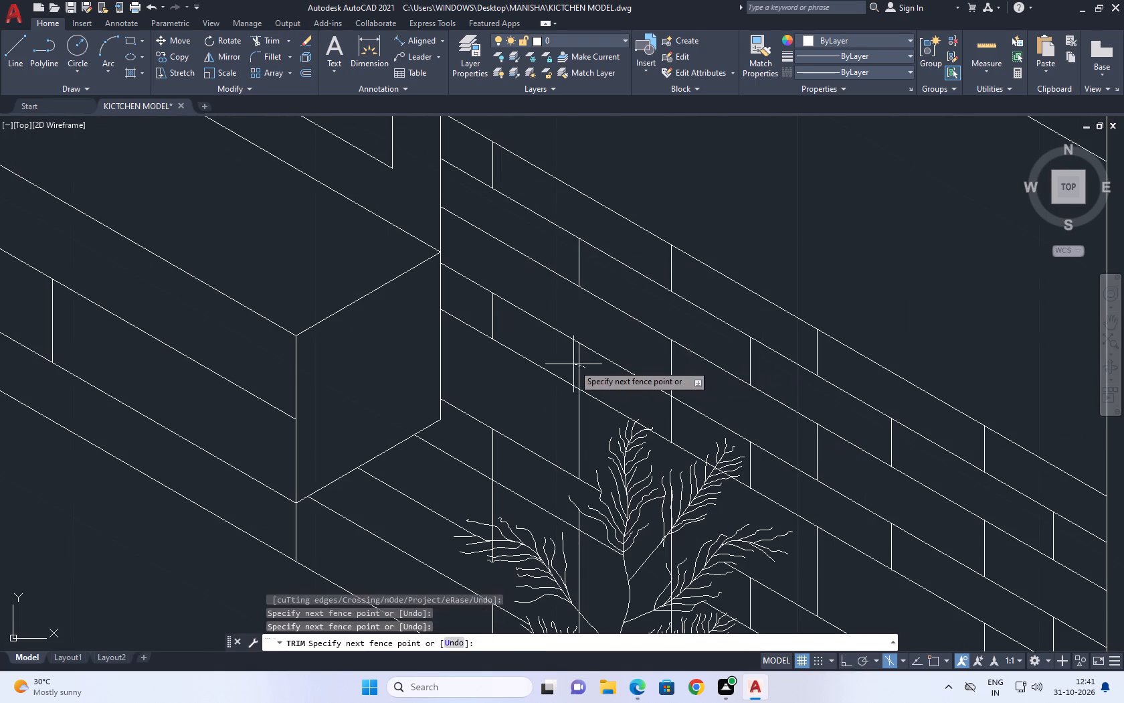
pyautogui.click(572, 364)
pyautogui.rightClick(692, 168)
pyautogui.click(751, 195)
pyautogui.scroll(-1, 652, 477)
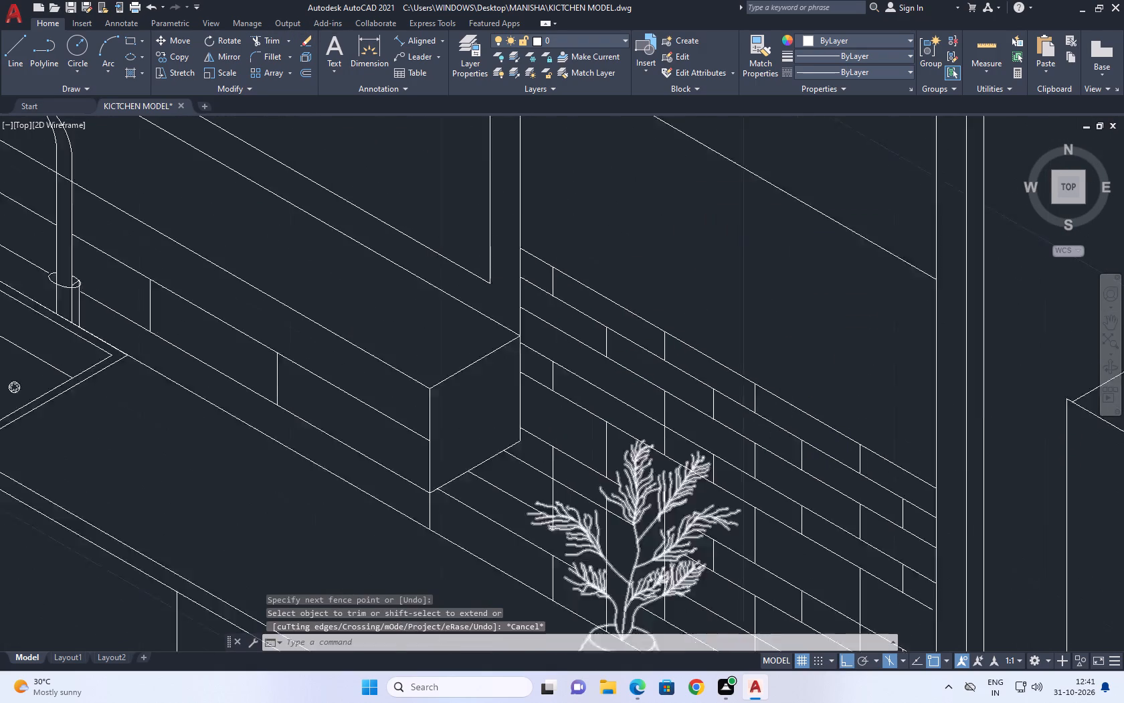
# Trim the first vertical joint line's segment one row above the leaves, plus its overrun ends inside the plant's outermost leaf beside the ledge.
pyautogui.scroll(-2, 648, 476)
pyautogui.moveTo(642, 380); pyautogui.dragTo(756, 426, button='middle')
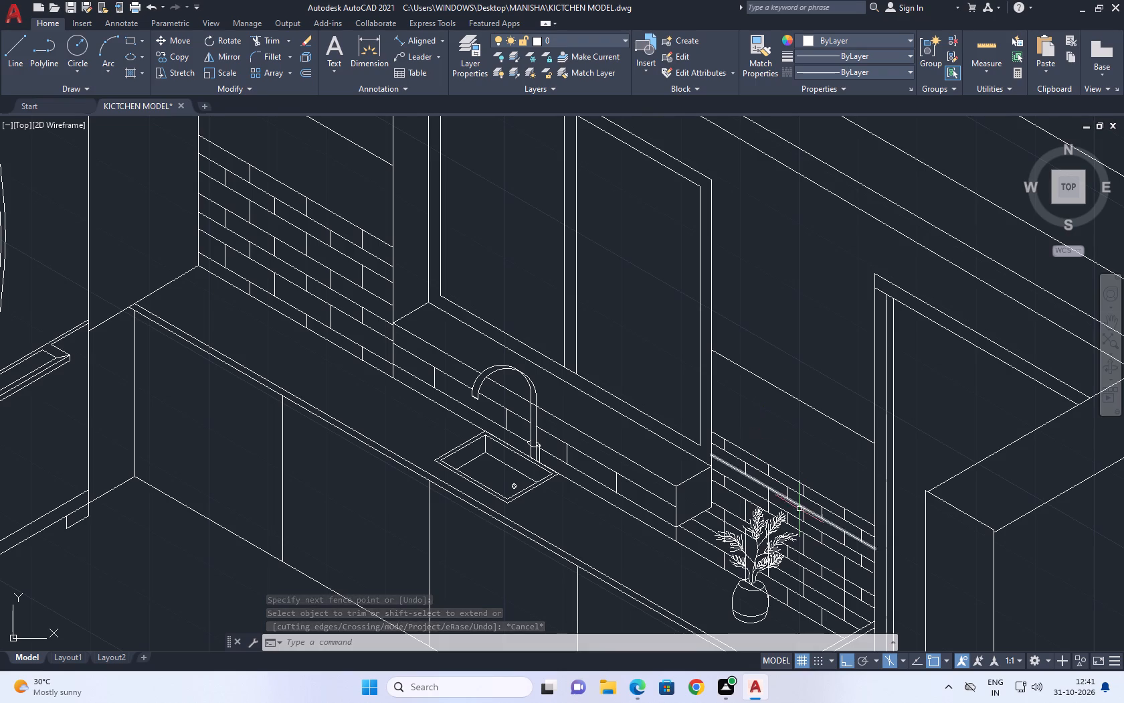
pyautogui.moveTo(792, 503); pyautogui.dragTo(745, 395, button='middle')
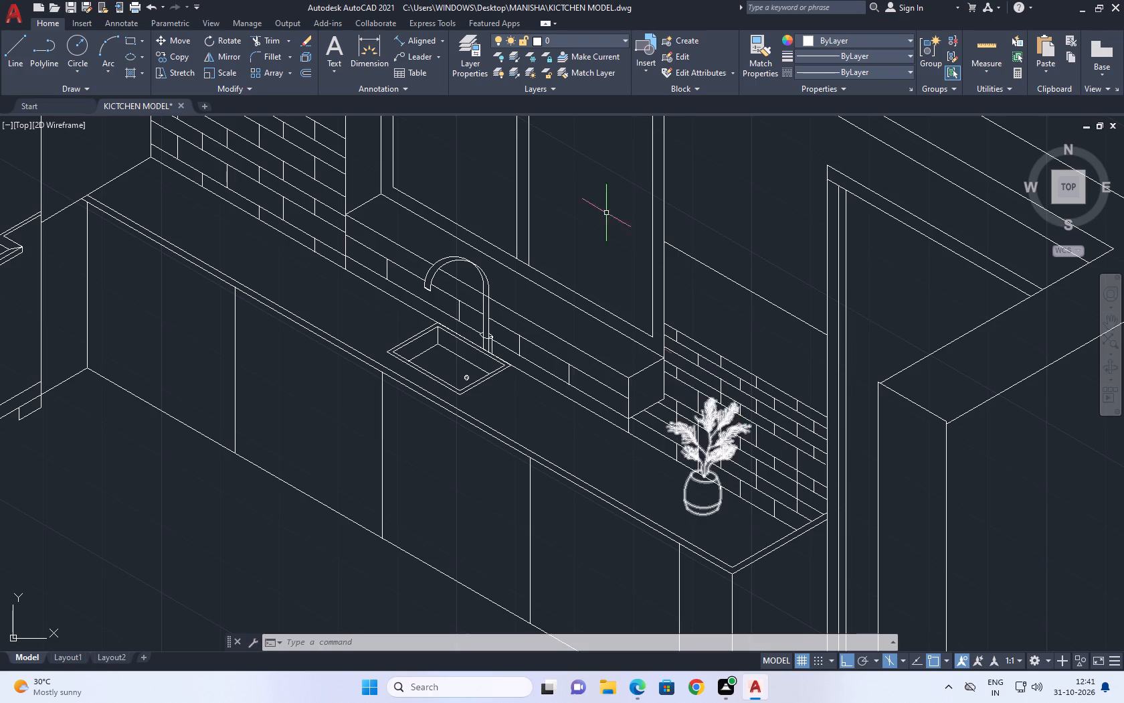
pyautogui.moveTo(709, 278); pyautogui.dragTo(557, 208, button='middle')
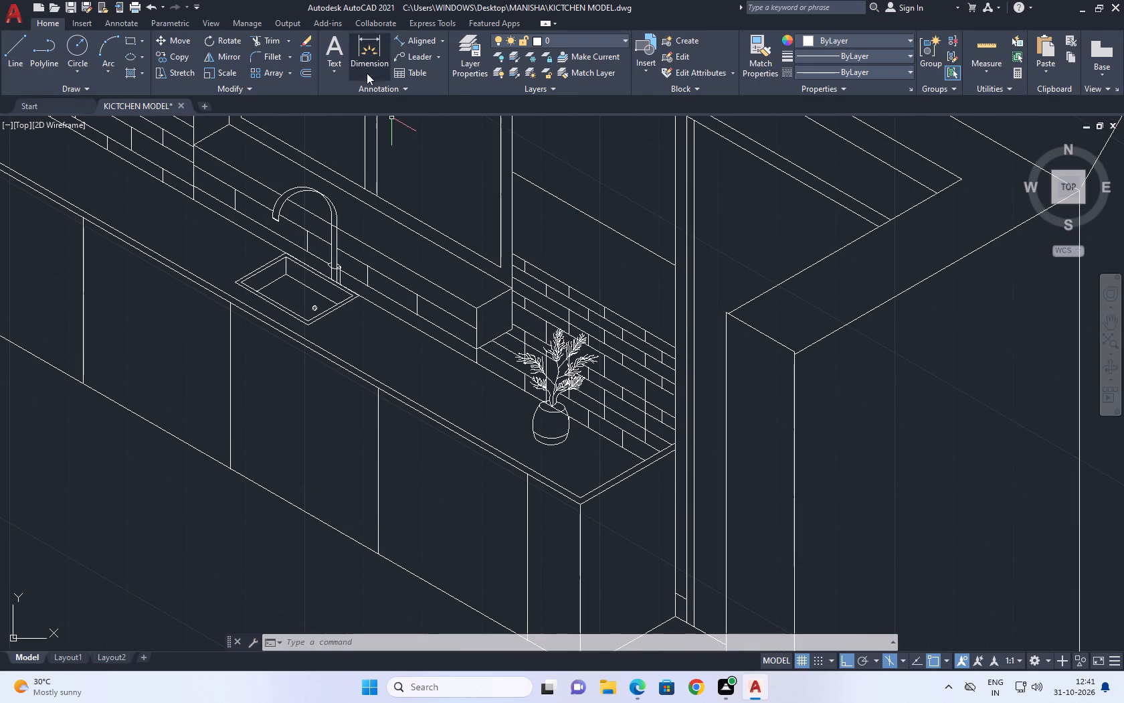
pyautogui.click(267, 37)
pyautogui.scroll(2, 544, 346)
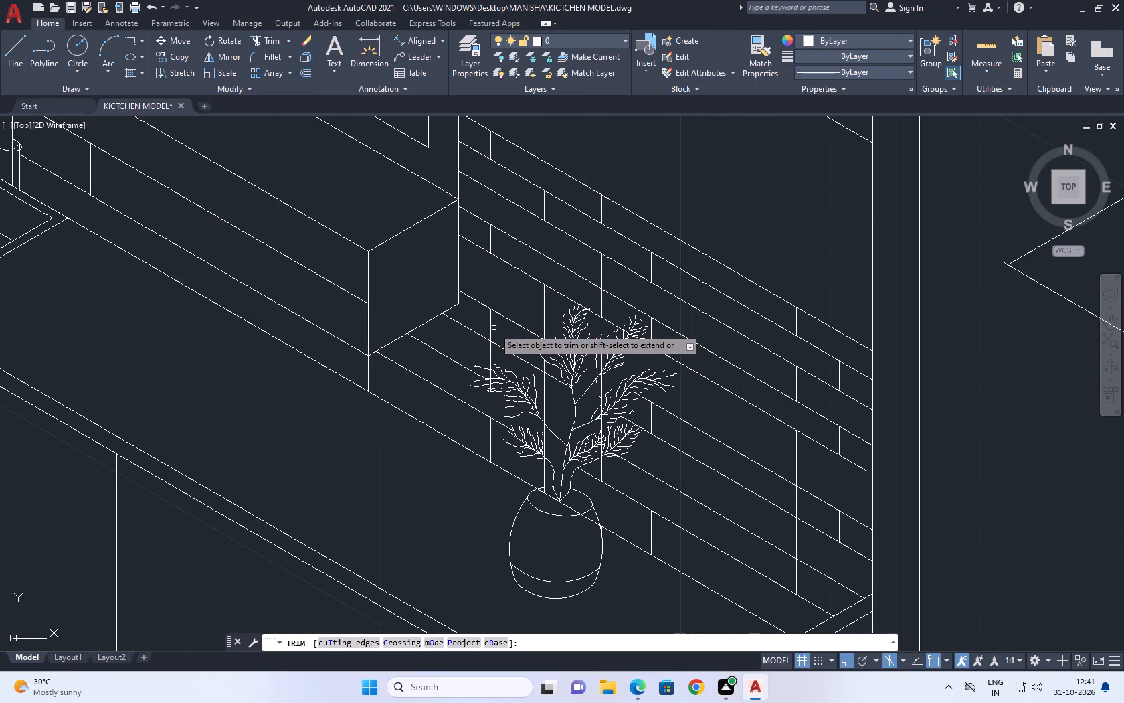
pyautogui.click(494, 328)
pyautogui.click(488, 318)
pyautogui.scroll(3, 493, 391)
pyautogui.click(486, 384)
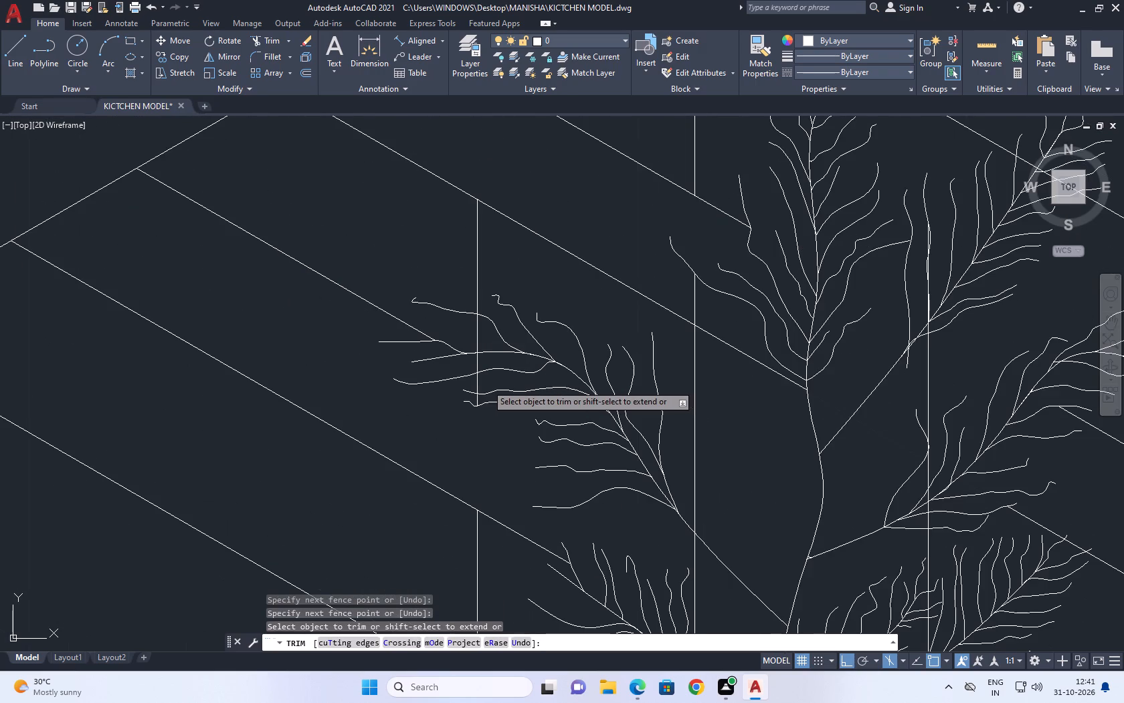
pyautogui.click(475, 385)
pyautogui.click(482, 398)
pyautogui.click(472, 400)
pyautogui.rightClick(516, 282)
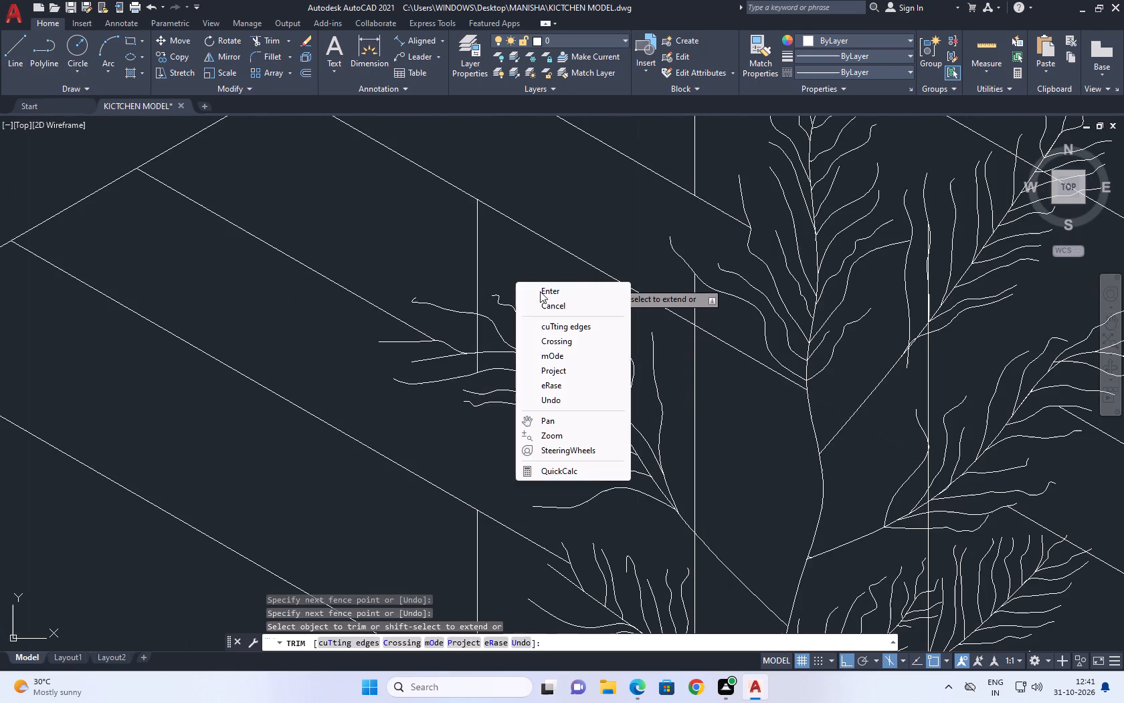
pyautogui.click(561, 303)
# Fillet the first vertical joint line with the sloping row line ending at the plant's leaf, so they meet in a corner.
pyautogui.click(279, 54)
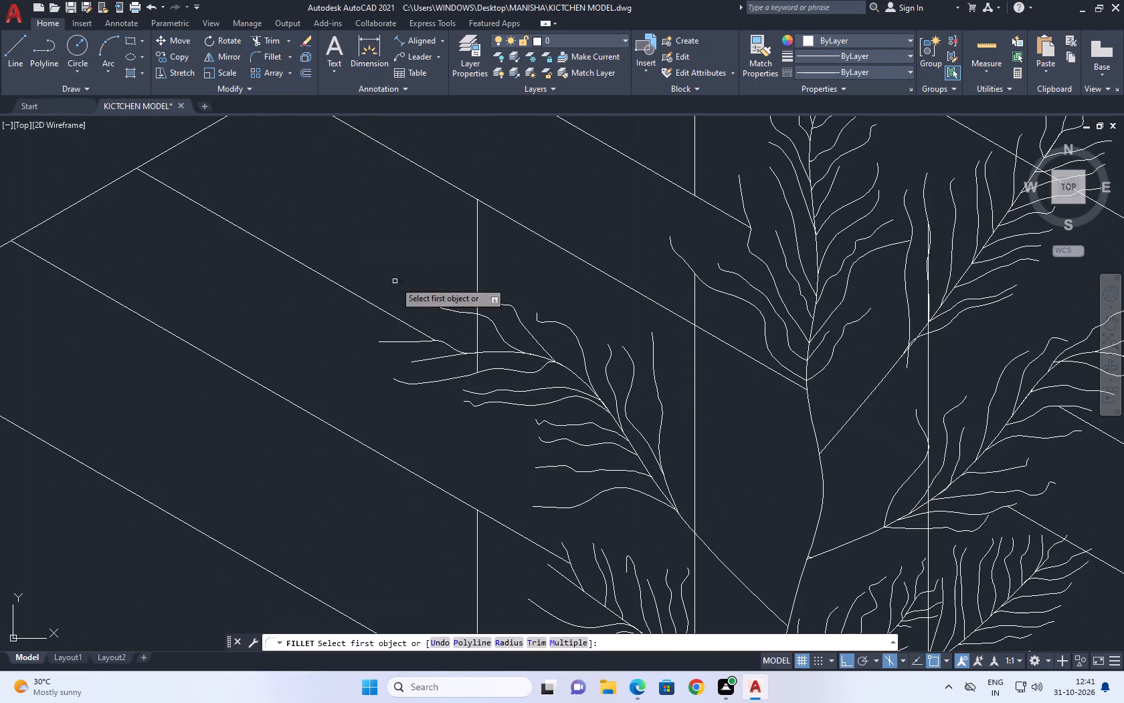
pyautogui.click(479, 337)
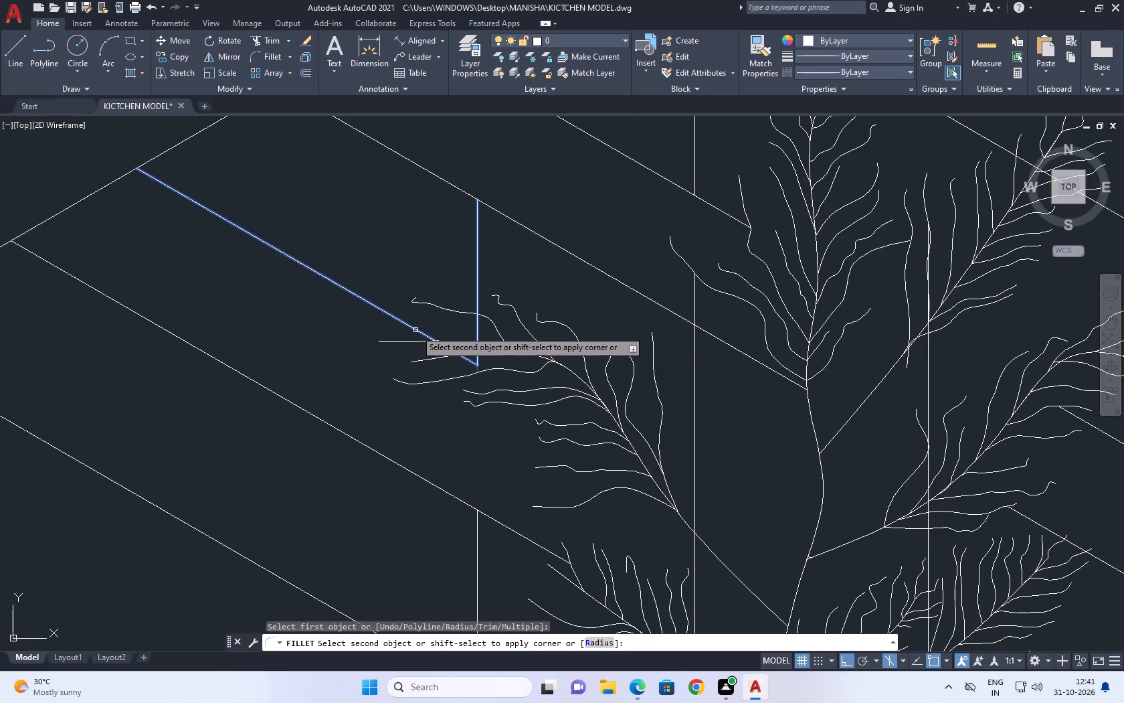
pyautogui.click(420, 319)
pyautogui.click(415, 326)
pyautogui.doubleClick(411, 332)
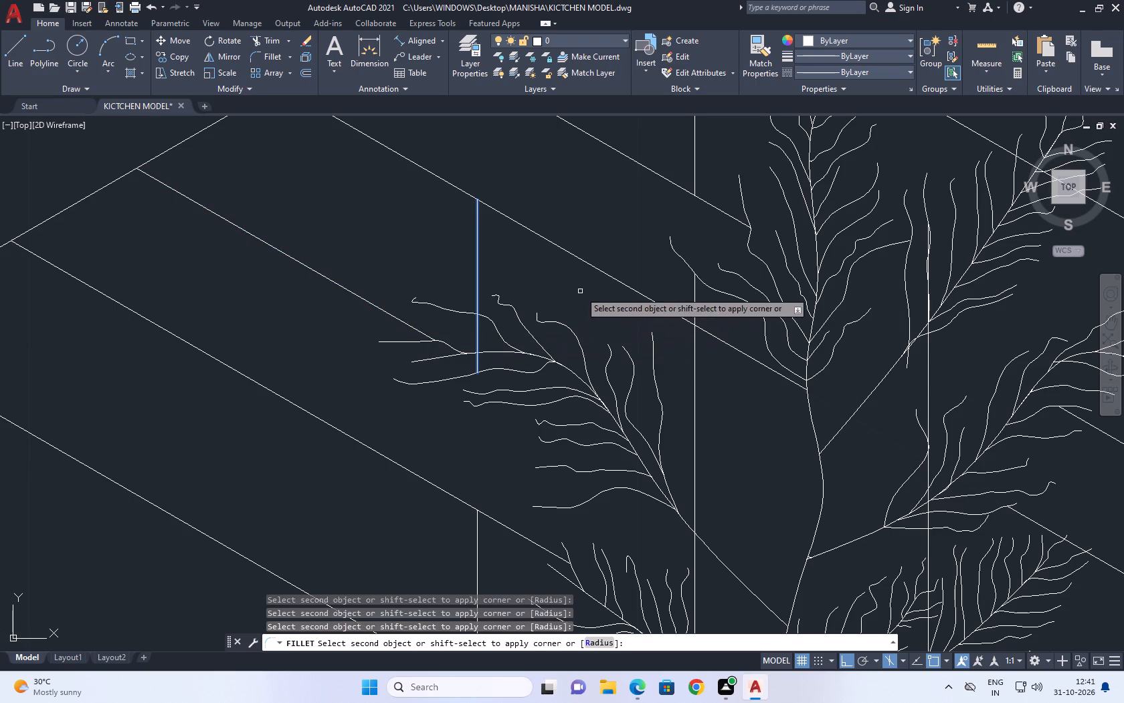
pyautogui.click(422, 332)
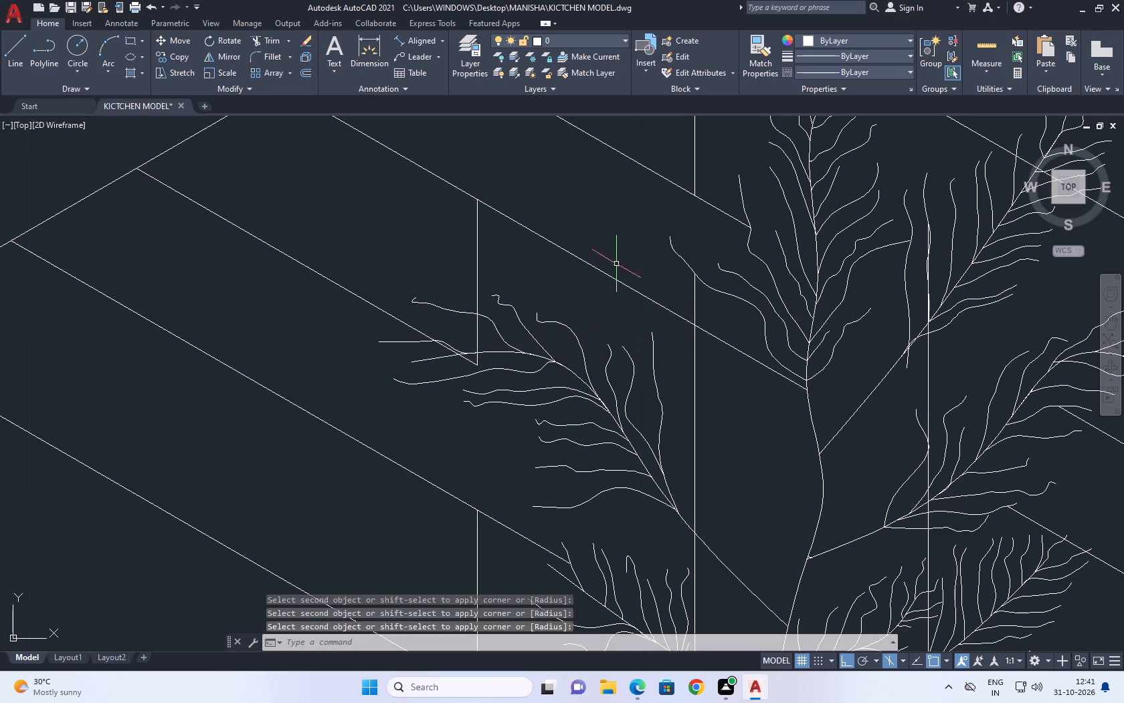
pyautogui.rightClick(620, 256)
pyautogui.click(552, 303)
pyautogui.click(547, 287)
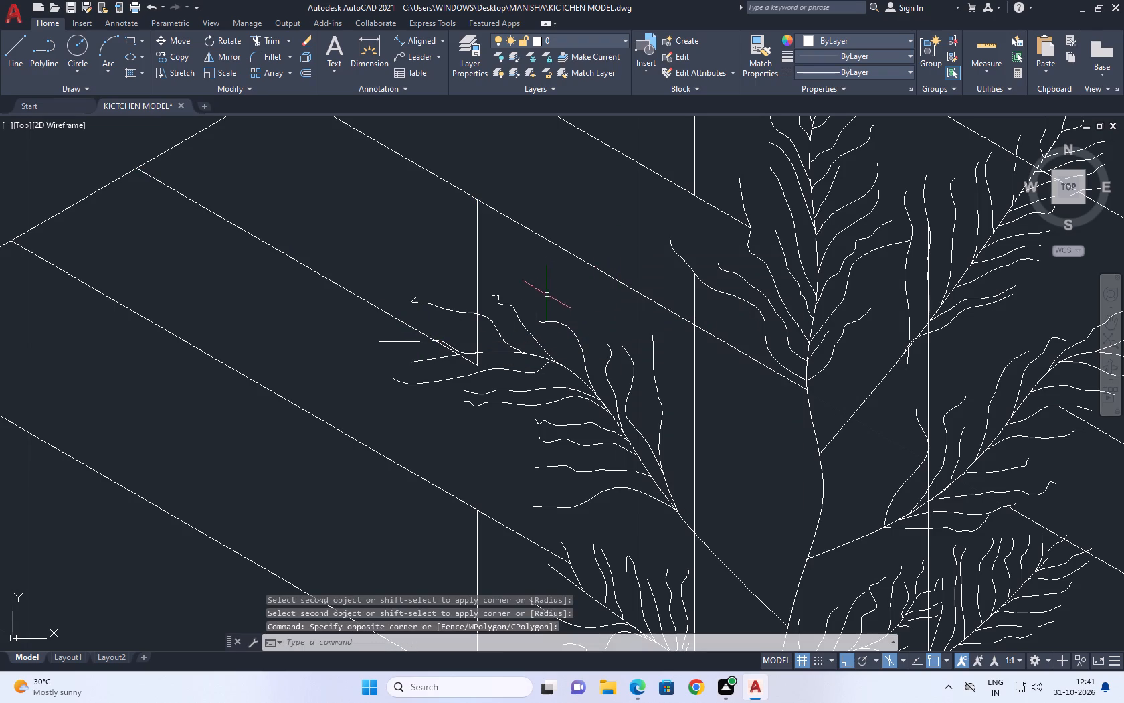
# Review the overall kitchen drawing and examine the base cabinet fronts below the sink counter.
pyautogui.scroll(-5, 672, 379)
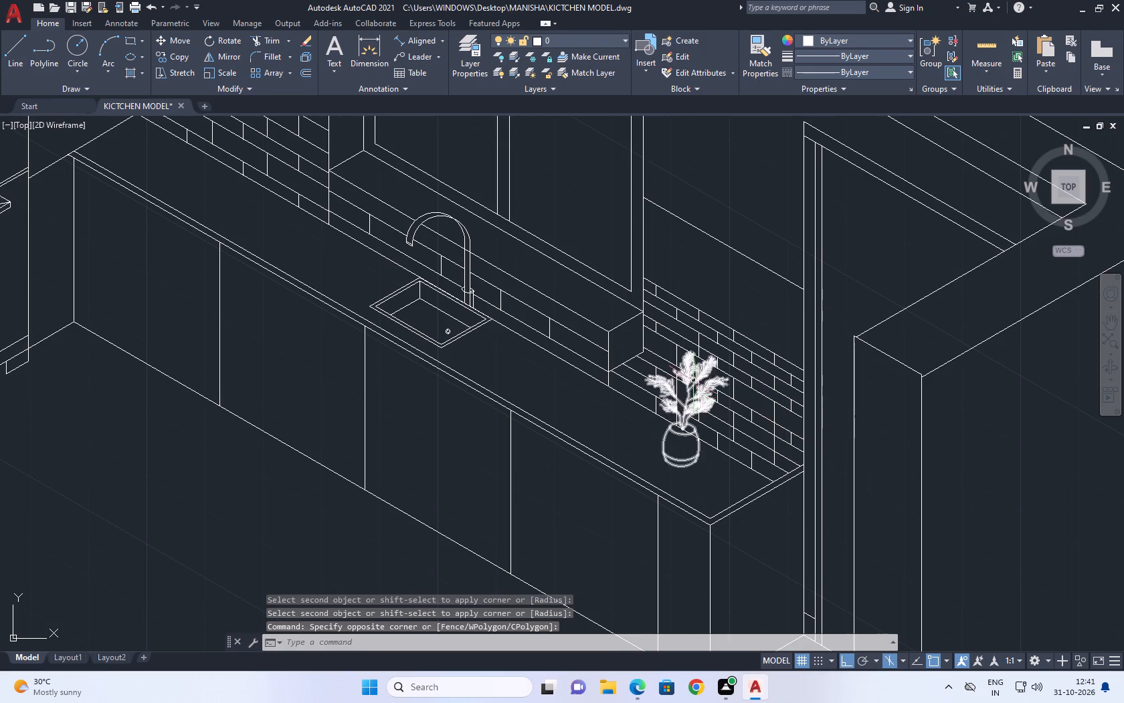
pyautogui.moveTo(697, 371); pyautogui.dragTo(704, 374, button='middle')
pyautogui.moveTo(741, 393); pyautogui.dragTo(864, 501, button='middle')
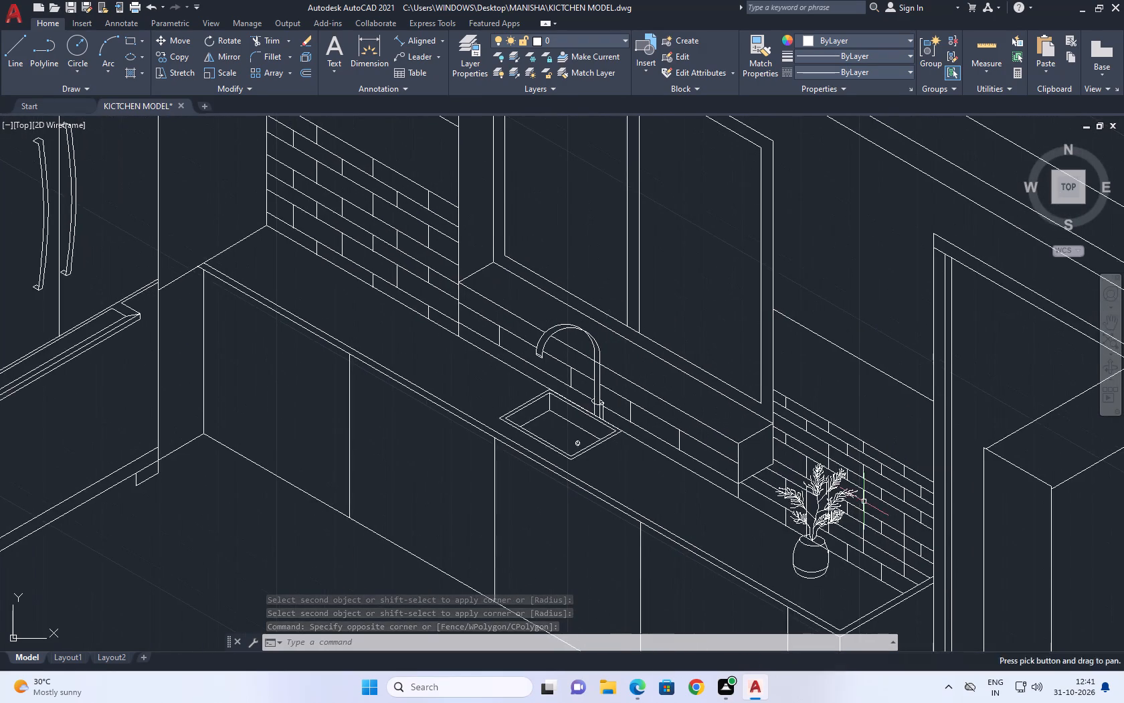
pyautogui.scroll(-2, 787, 373)
pyautogui.moveTo(830, 357); pyautogui.dragTo(846, 331, button='middle')
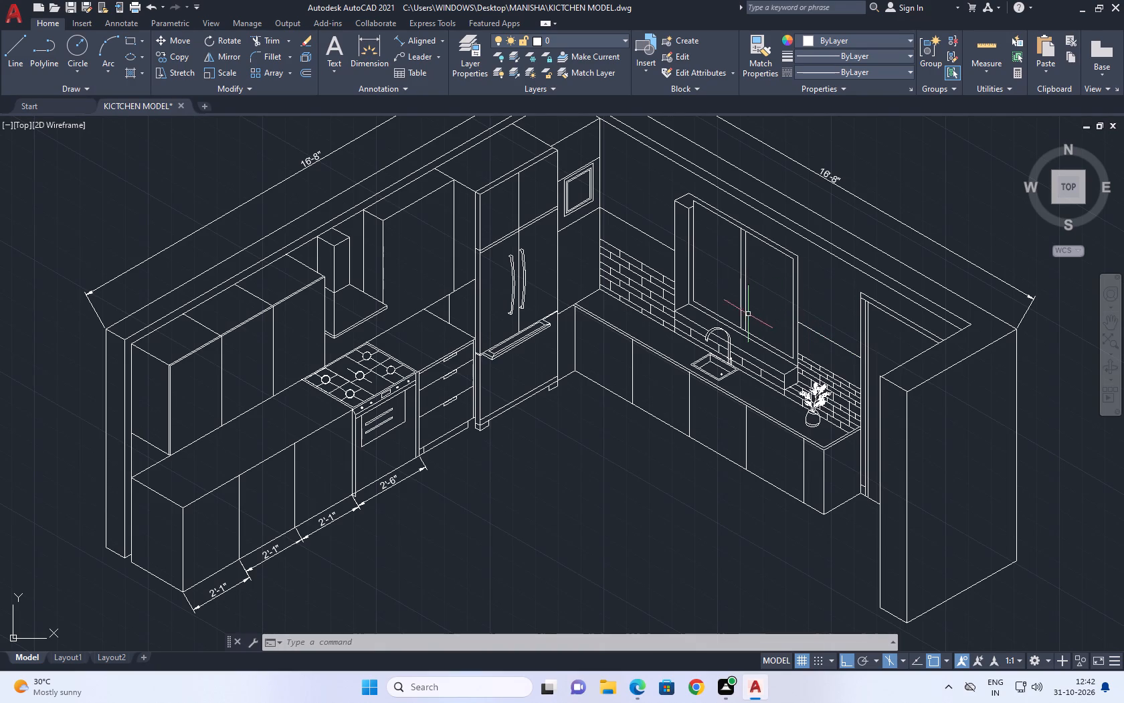
pyautogui.moveTo(751, 405); pyautogui.dragTo(673, 311, button='middle')
pyautogui.scroll(3, 719, 372)
pyautogui.moveTo(716, 348); pyautogui.dragTo(726, 378, button='middle')
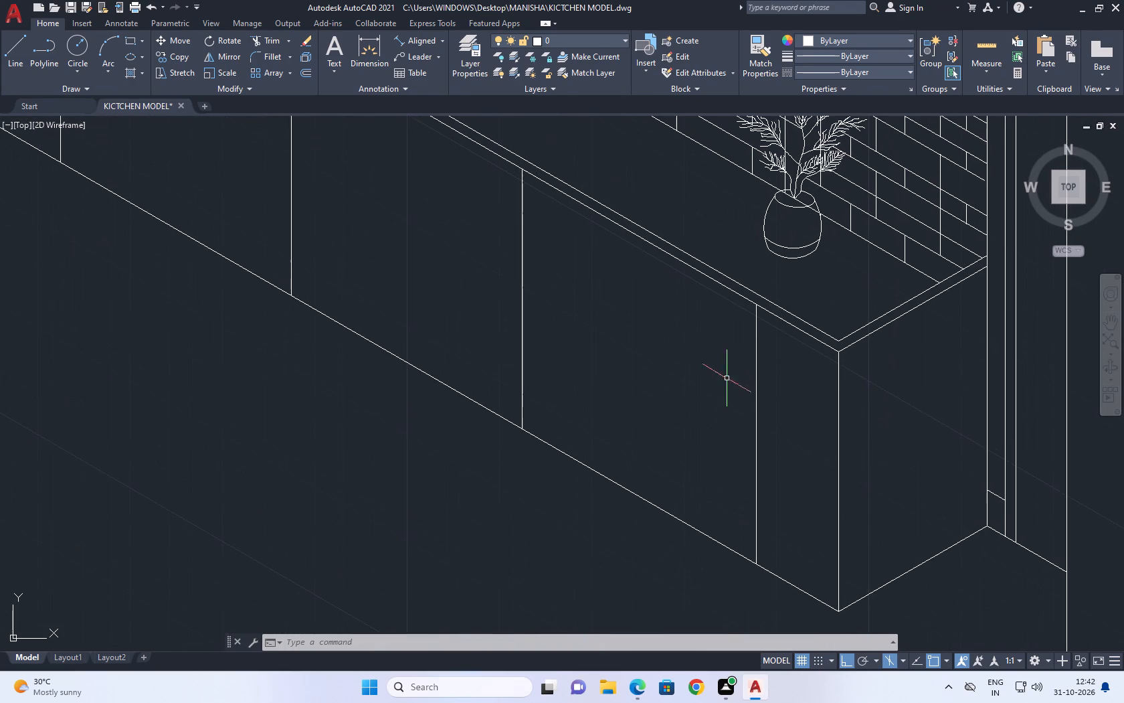
pyautogui.moveTo(717, 510); pyautogui.dragTo(709, 536, button='middle')
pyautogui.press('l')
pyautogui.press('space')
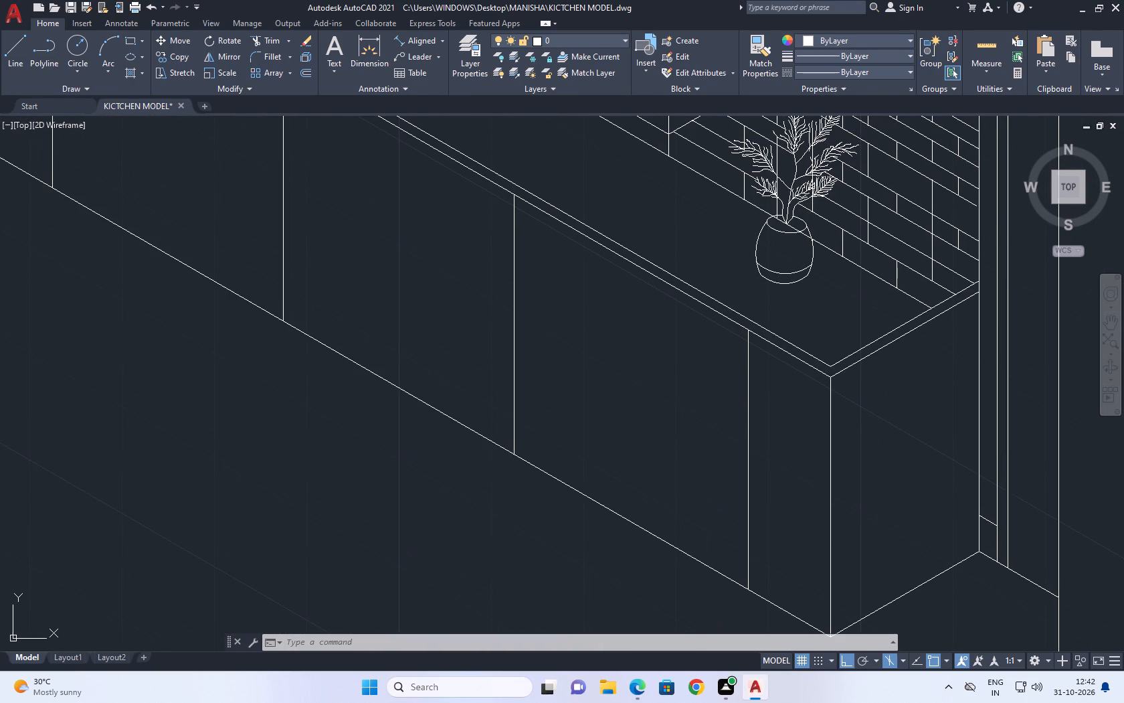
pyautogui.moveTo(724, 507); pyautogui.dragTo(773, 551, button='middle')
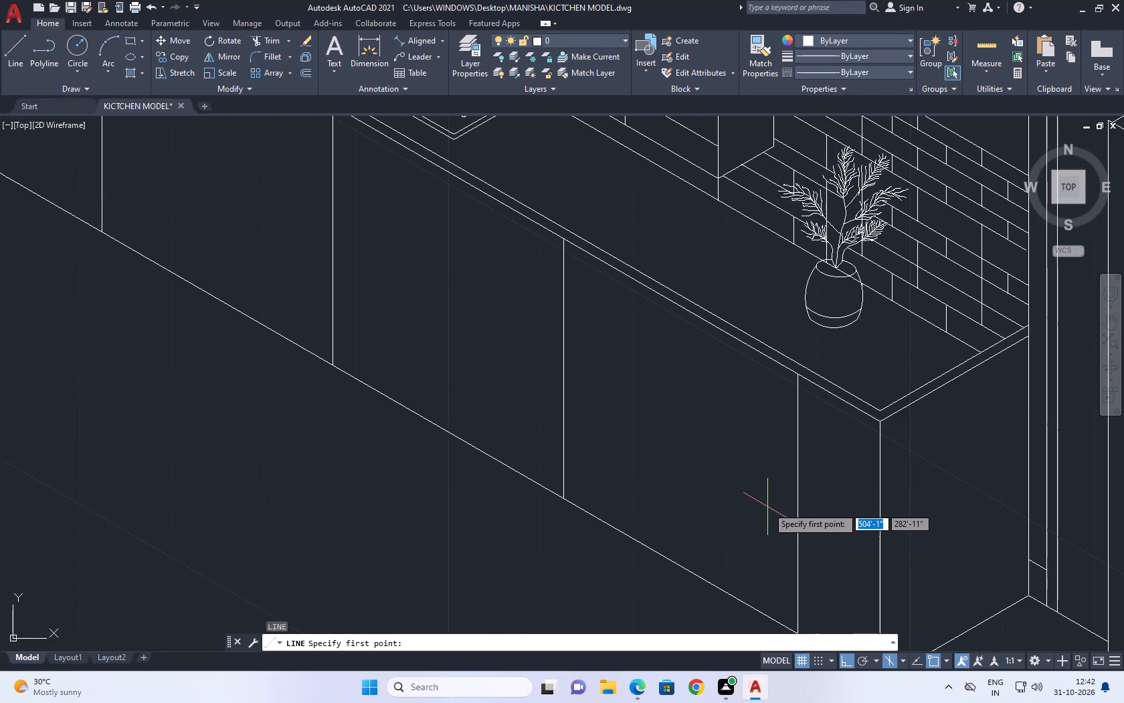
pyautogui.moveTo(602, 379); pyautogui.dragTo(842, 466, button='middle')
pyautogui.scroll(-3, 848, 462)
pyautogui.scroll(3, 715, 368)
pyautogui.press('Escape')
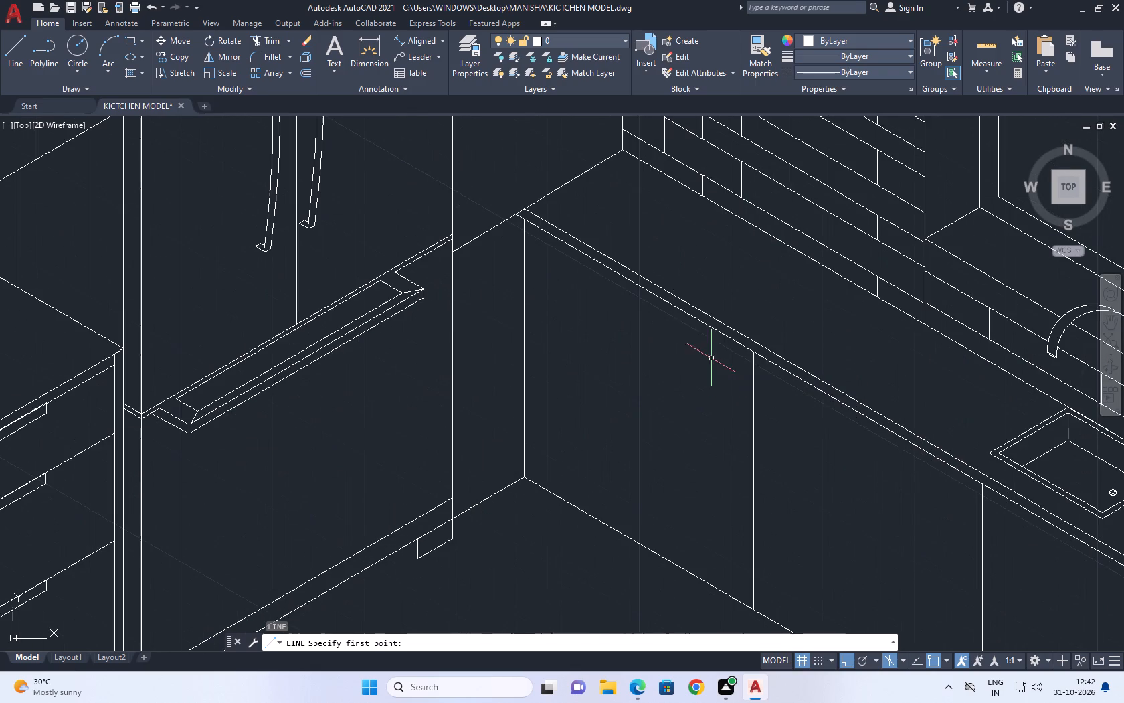
# Copy the sink countertop's lower front edge line about 6" straight down across the base cabinet fronts.
pyautogui.click(709, 325)
pyautogui.press('c')
pyautogui.press('o')
pyautogui.press('space')
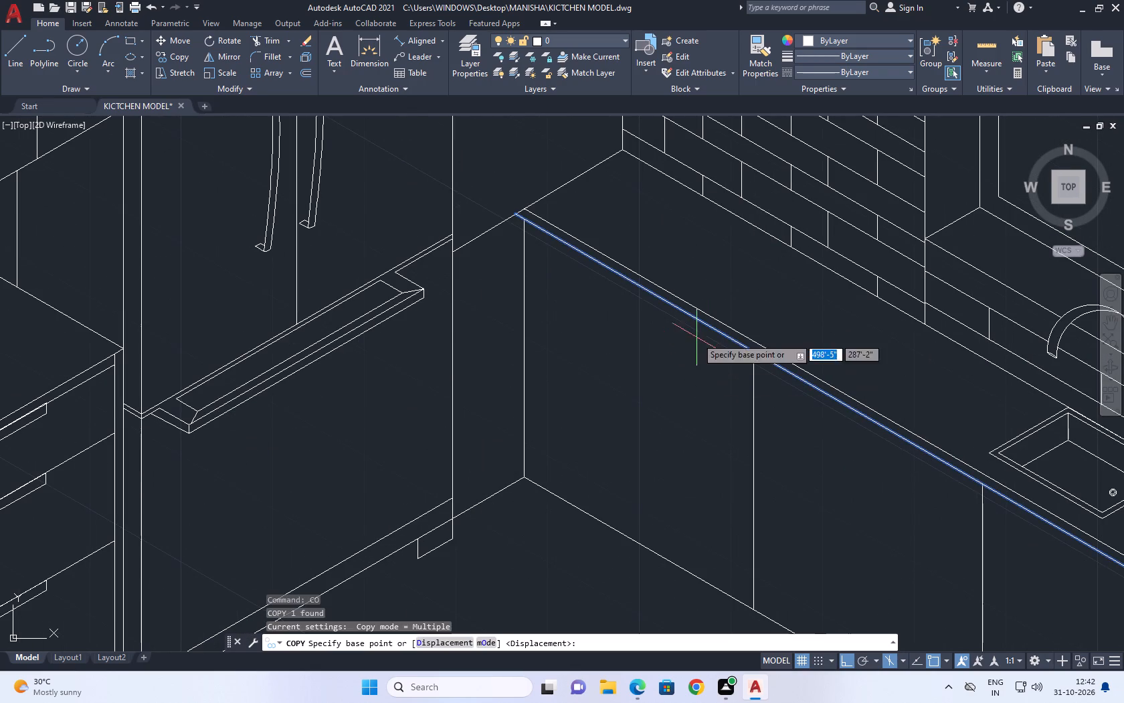
pyautogui.moveTo(696, 333); pyautogui.dragTo(696, 327)
pyautogui.press('1')
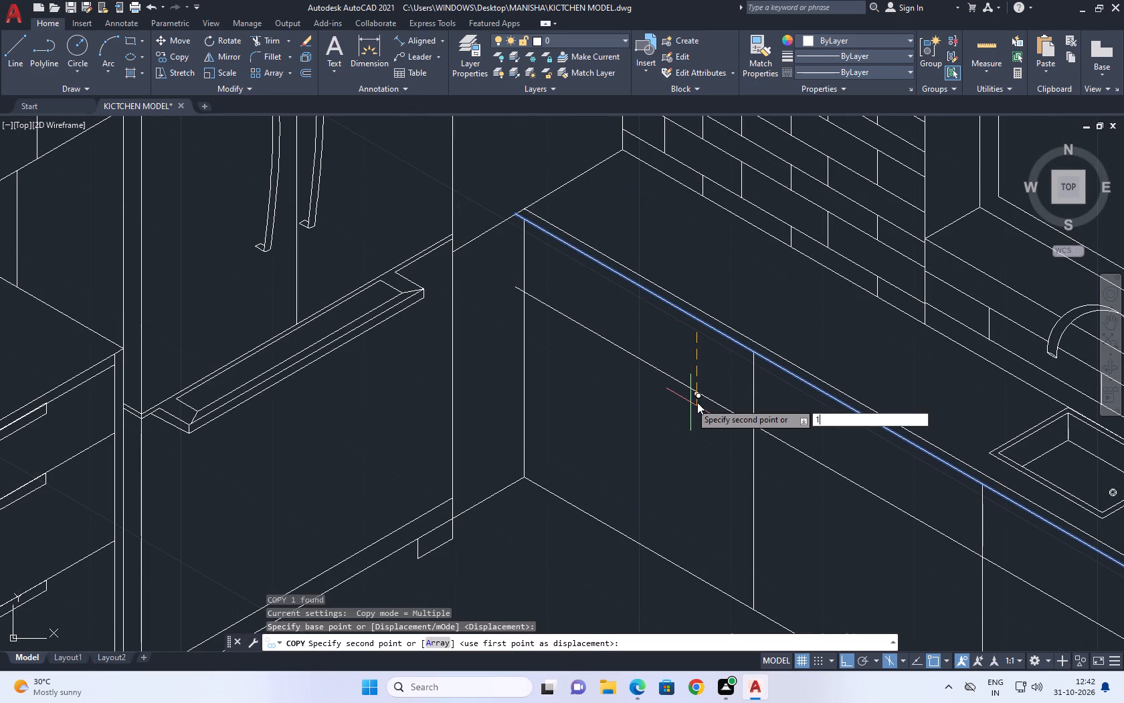
pyautogui.press("'")
pyautogui.press('space')
pyautogui.hotkey('ctrl', 'z')
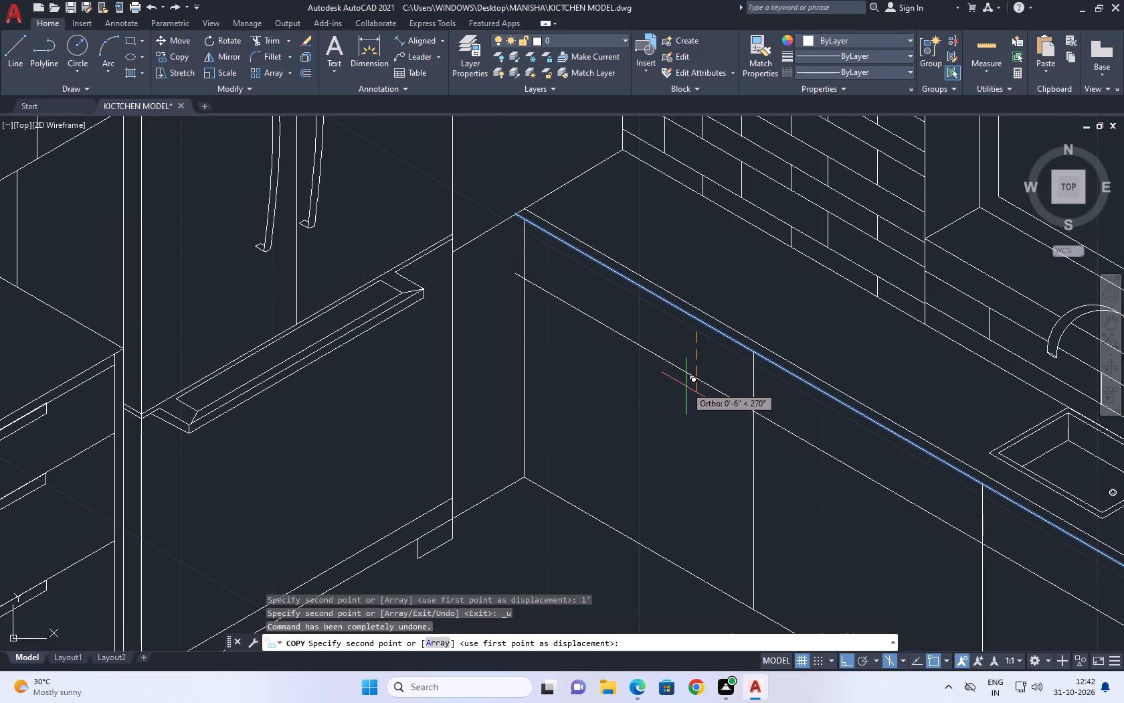
pyautogui.moveTo(686, 384); pyautogui.dragTo(684, 374)
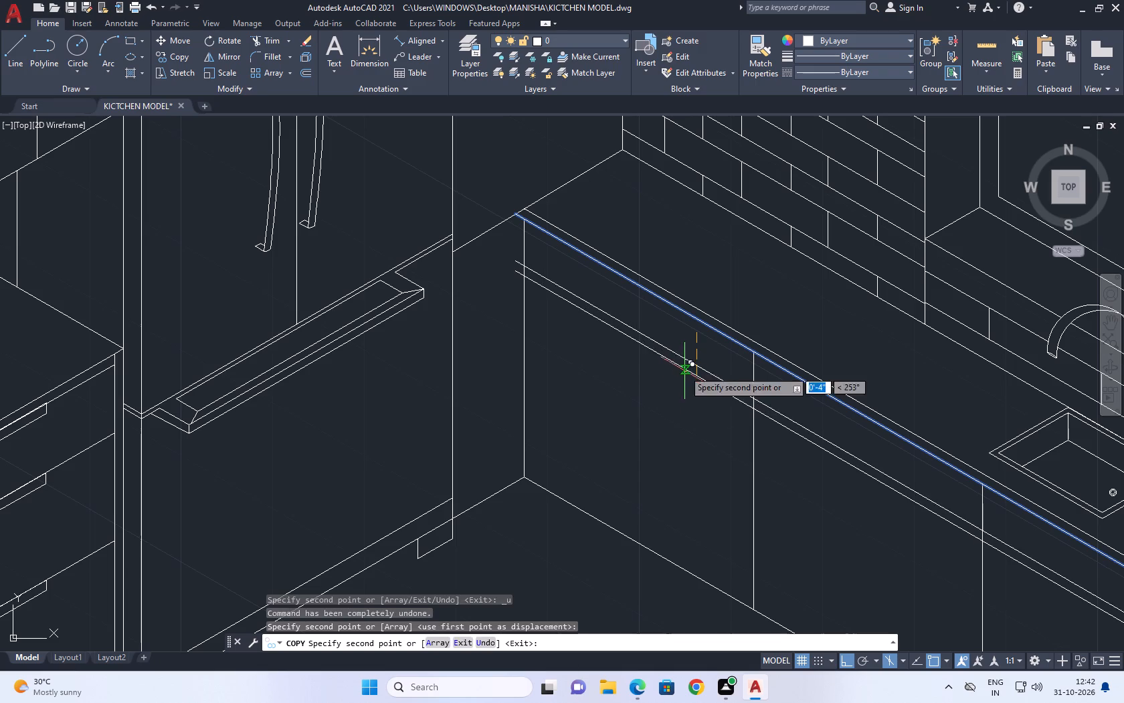
pyautogui.press('Escape')
# Trim the copied drawer line's overrun end beyond the cabinet corner beside the refrigerator.
pyautogui.moveTo(626, 383); pyautogui.dragTo(636, 416, button='middle')
pyautogui.write('TR')
pyautogui.press('space')
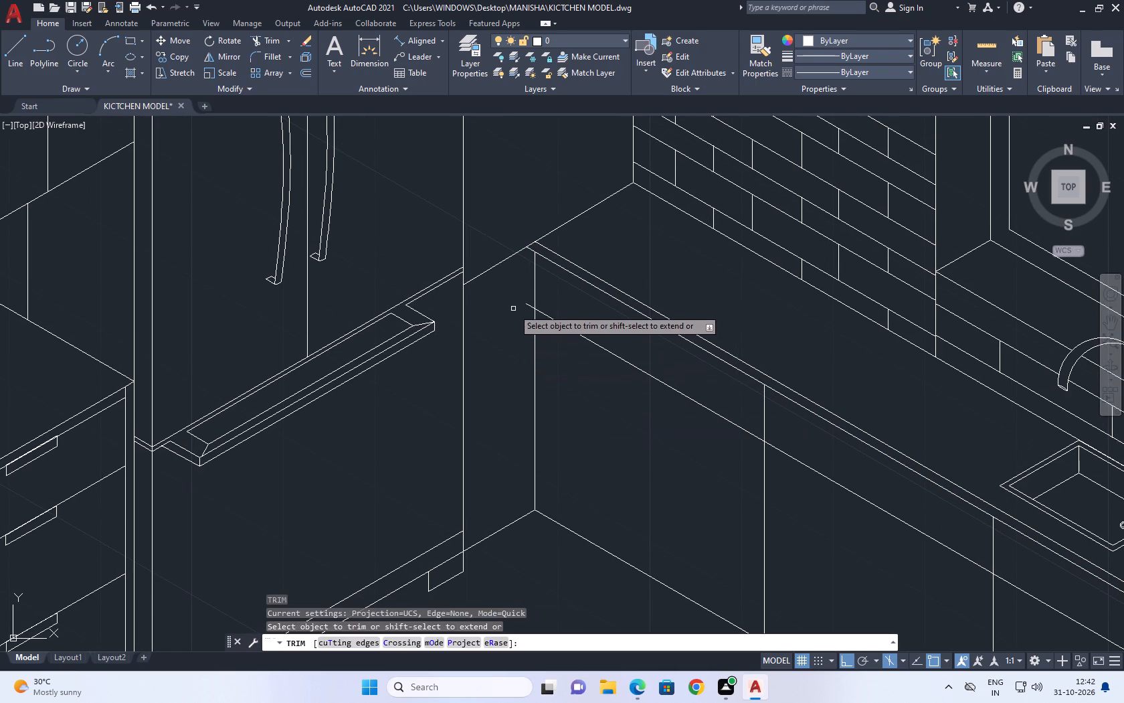
pyautogui.click(527, 306)
pyautogui.scroll(-2, 519, 293)
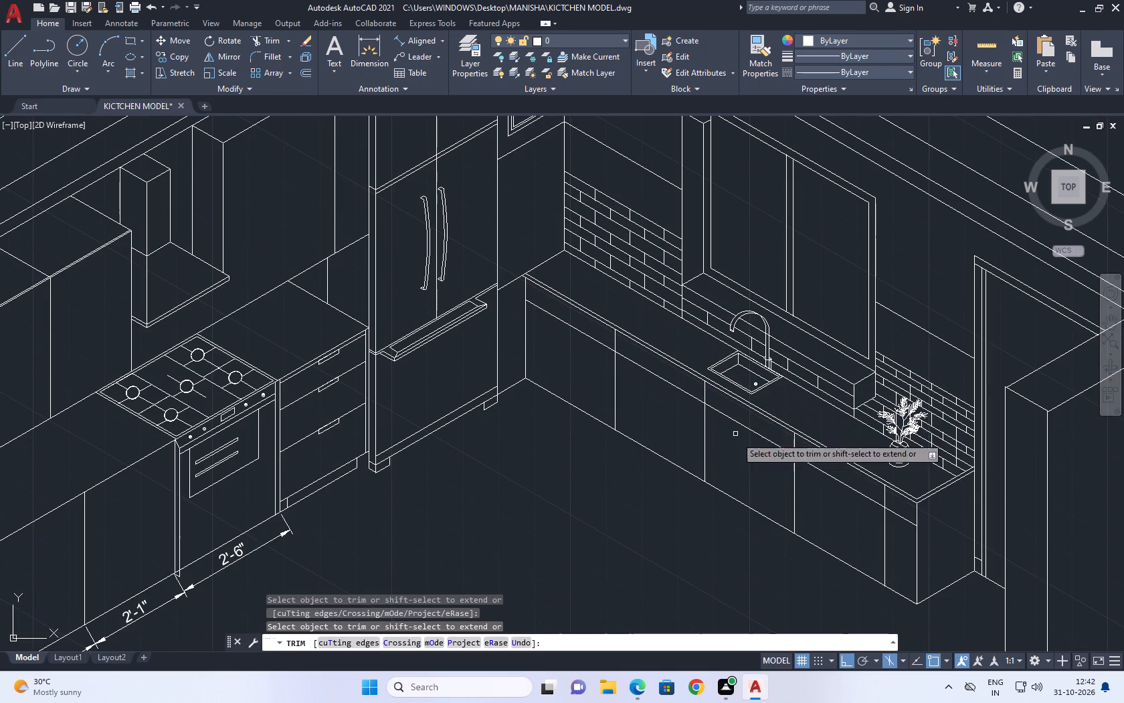
pyautogui.press('Escape')
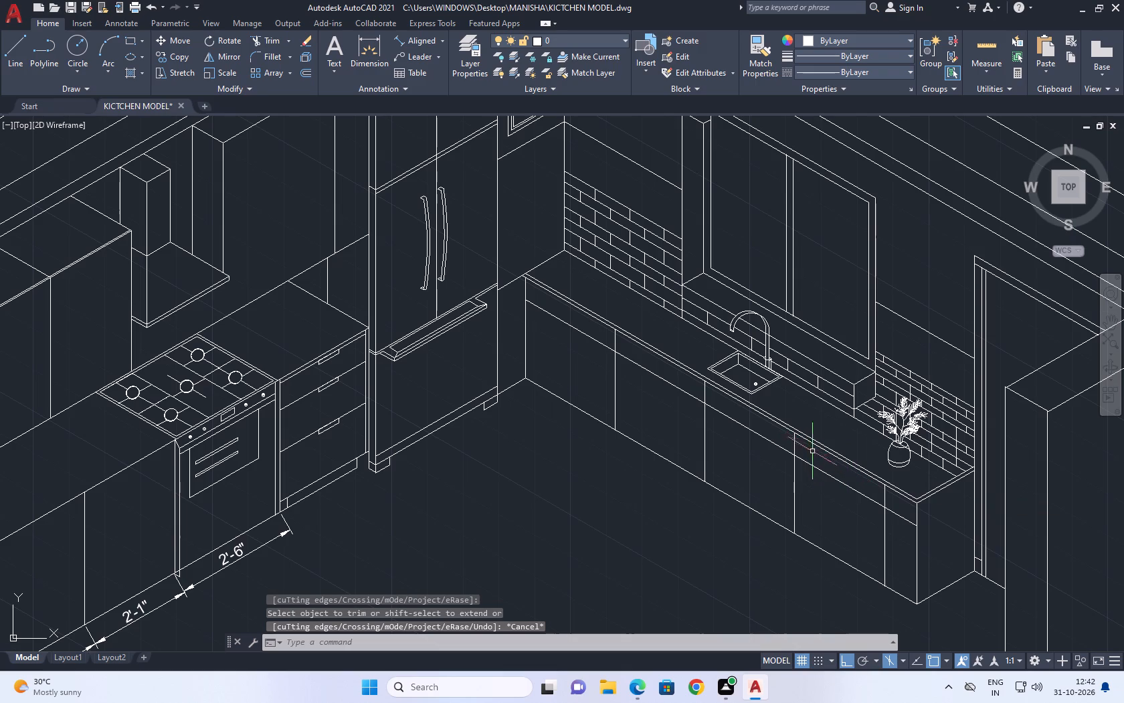
# Draw a slim slanted handle outline about 1" high on the drawer front of the fourth cabinet from the refrigerator, parallel to the counter edge.
pyautogui.press('l')
pyautogui.press('space')
pyautogui.moveTo(904, 526); pyautogui.dragTo(817, 449, button='middle')
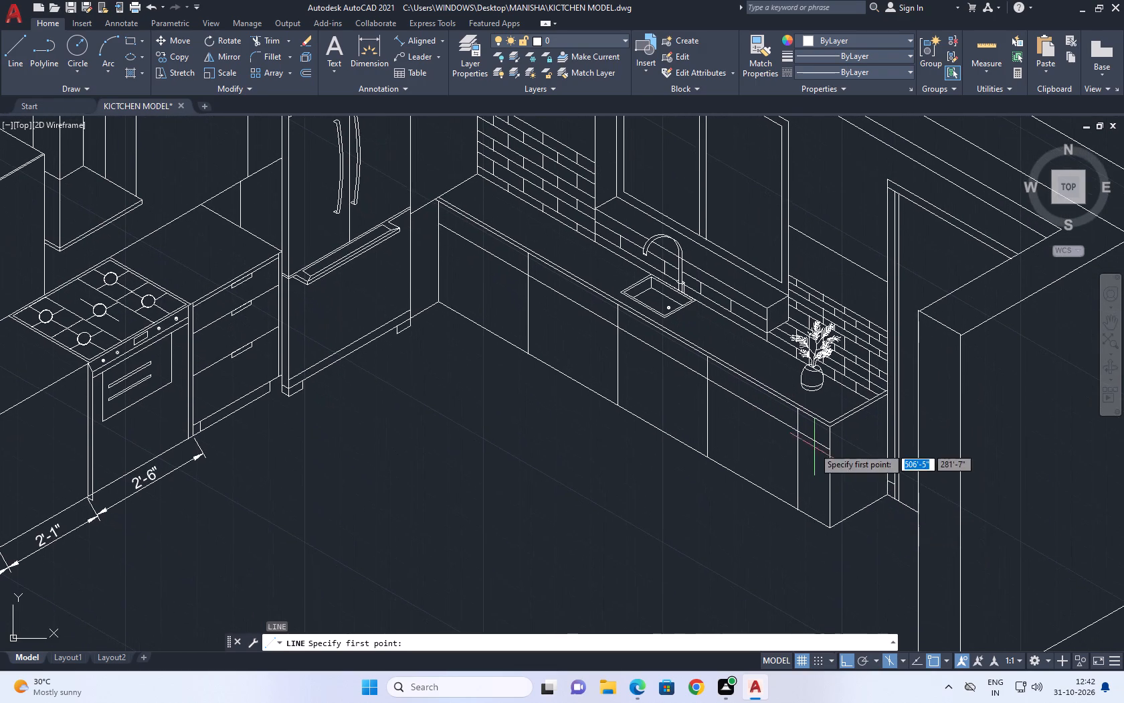
pyautogui.moveTo(739, 401); pyautogui.dragTo(779, 441, button='middle')
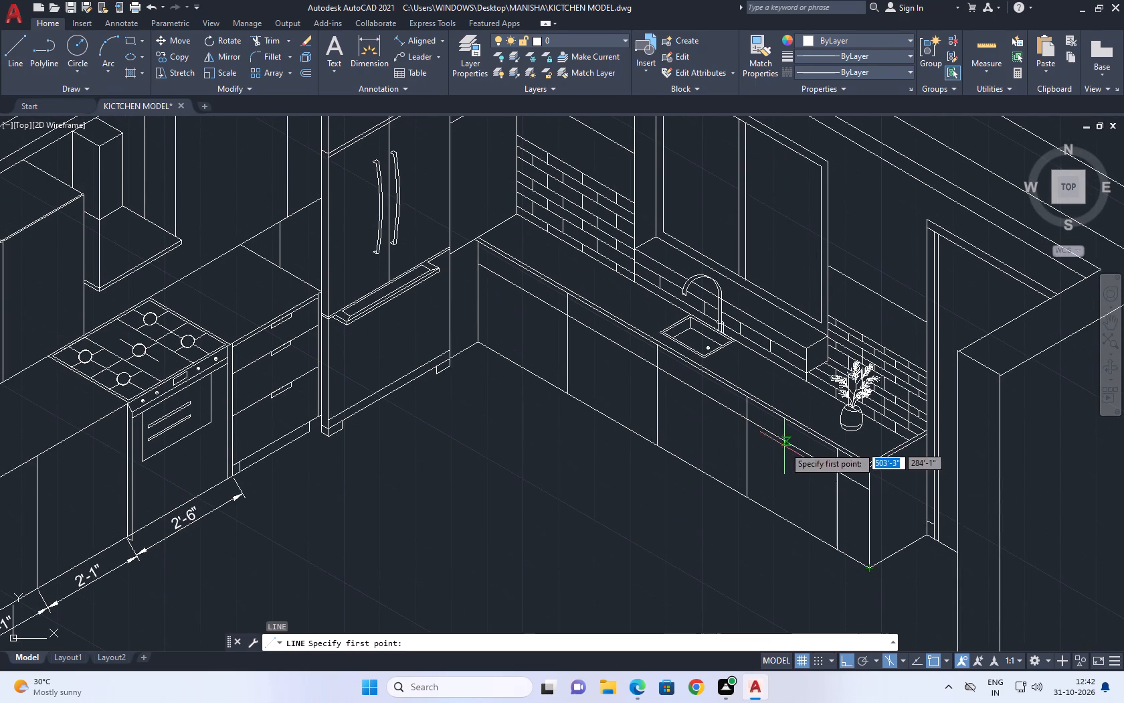
pyautogui.scroll(3, 786, 447)
pyautogui.scroll(1, 711, 356)
pyautogui.click(707, 356)
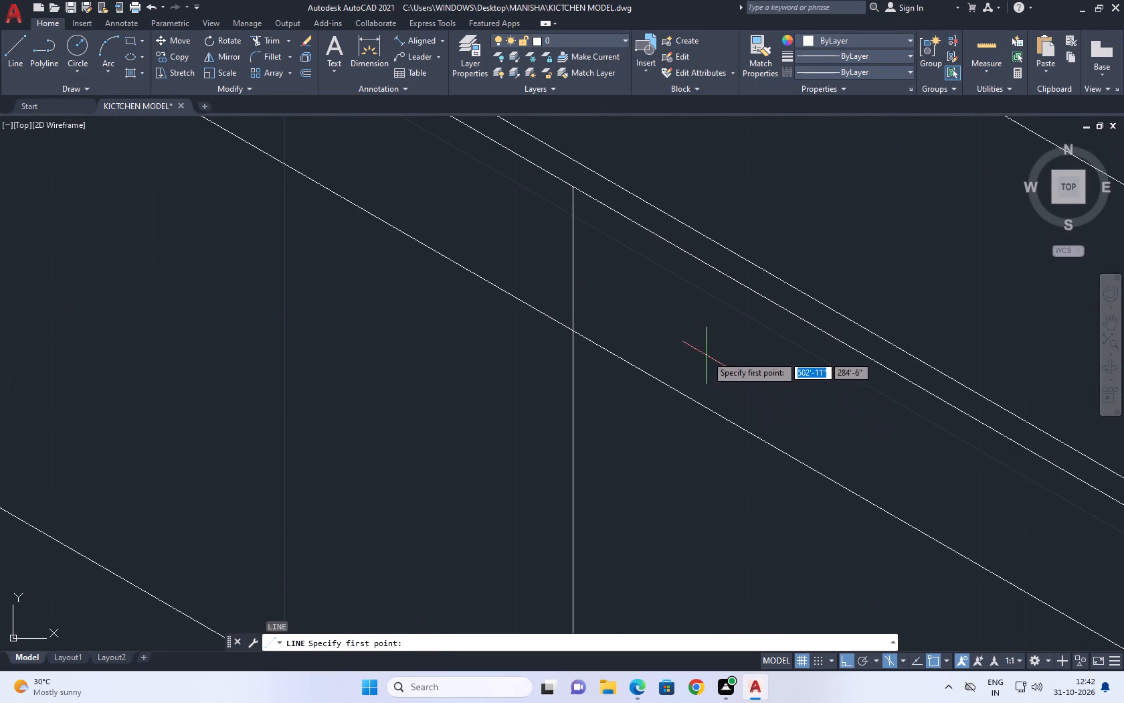
pyautogui.moveTo(959, 459); pyautogui.dragTo(724, 371, button='middle')
pyautogui.scroll(1, 788, 431)
pyautogui.click(822, 487)
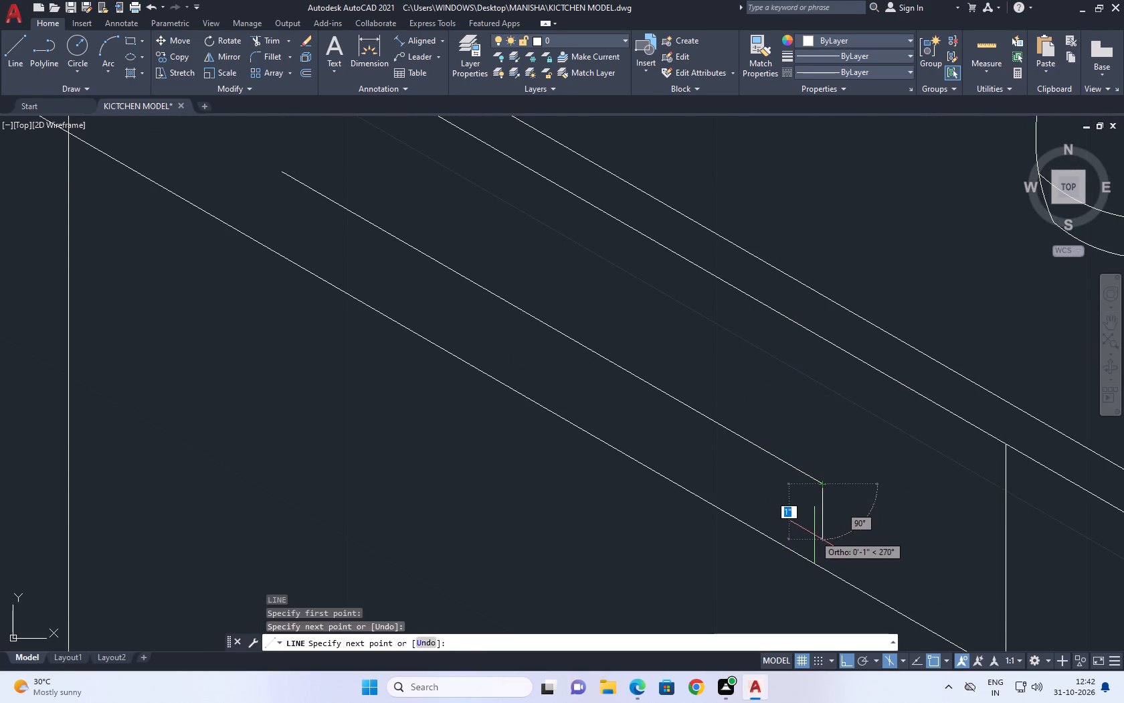
pyautogui.click(814, 535)
pyautogui.moveTo(281, 327); pyautogui.dragTo(537, 431, button='middle')
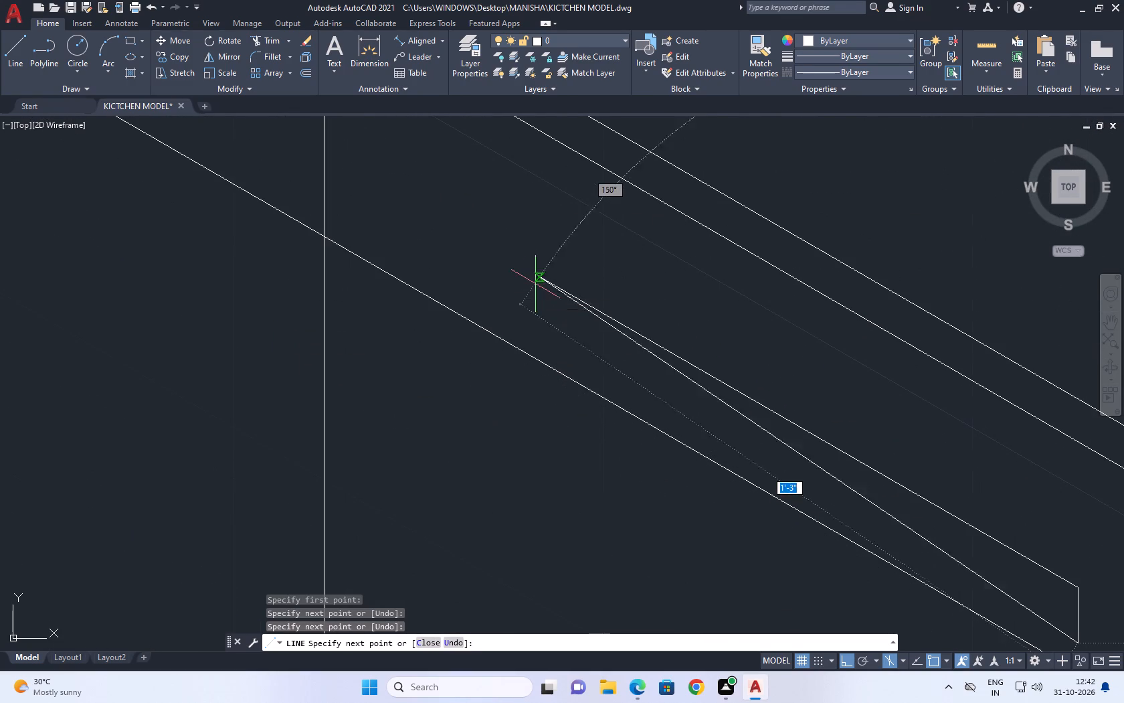
pyautogui.click(537, 335)
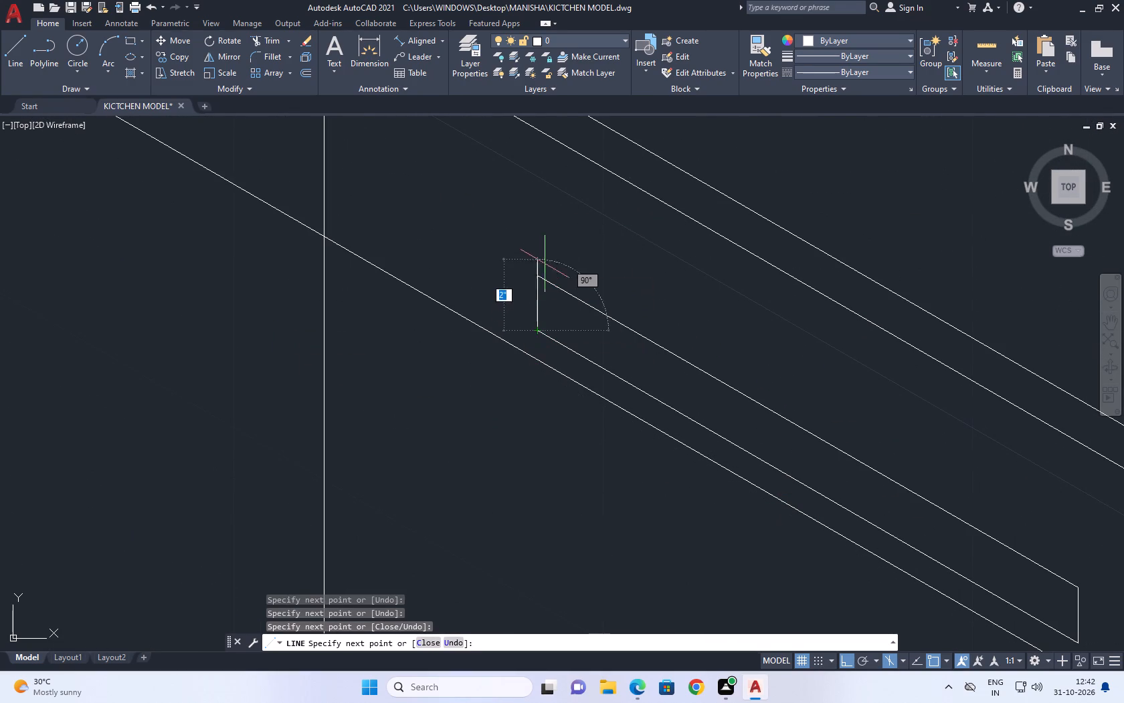
pyautogui.click(552, 246)
pyautogui.press('Escape')
# Fillet the handle's vertical end line with its upper sloping line so they meet in a clean corner.
pyautogui.scroll(6, 525, 272)
pyautogui.moveTo(466, 312); pyautogui.dragTo(545, 310, button='middle')
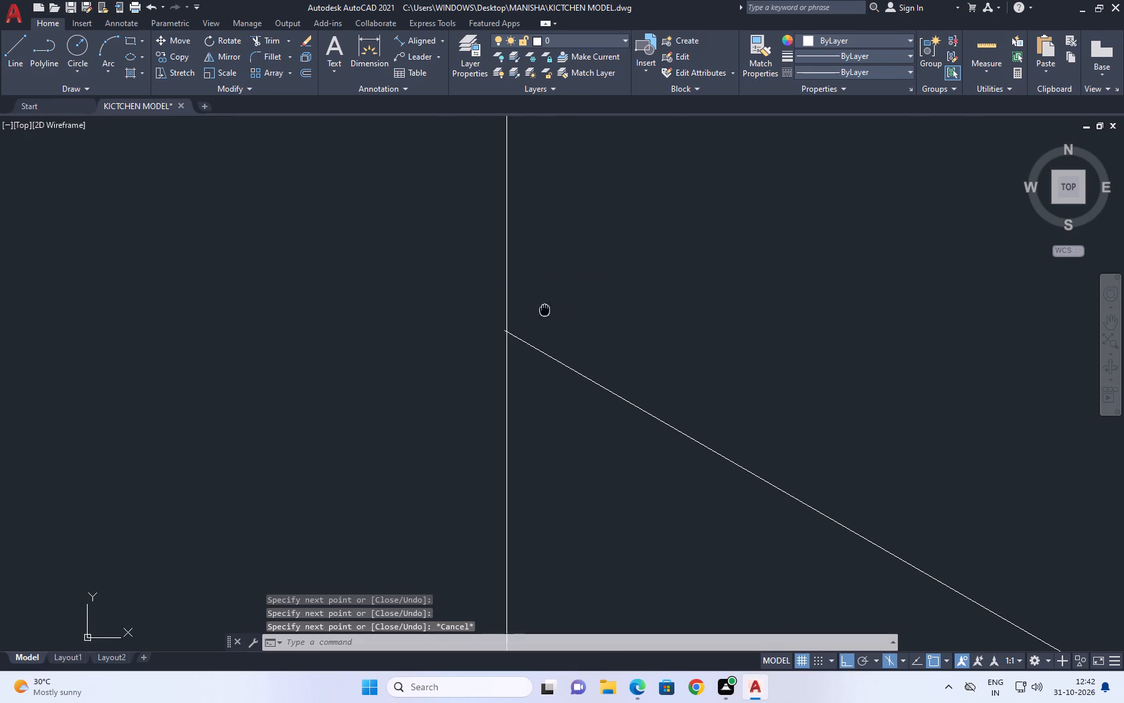
pyautogui.press('f')
pyautogui.press('space')
pyautogui.click(506, 364)
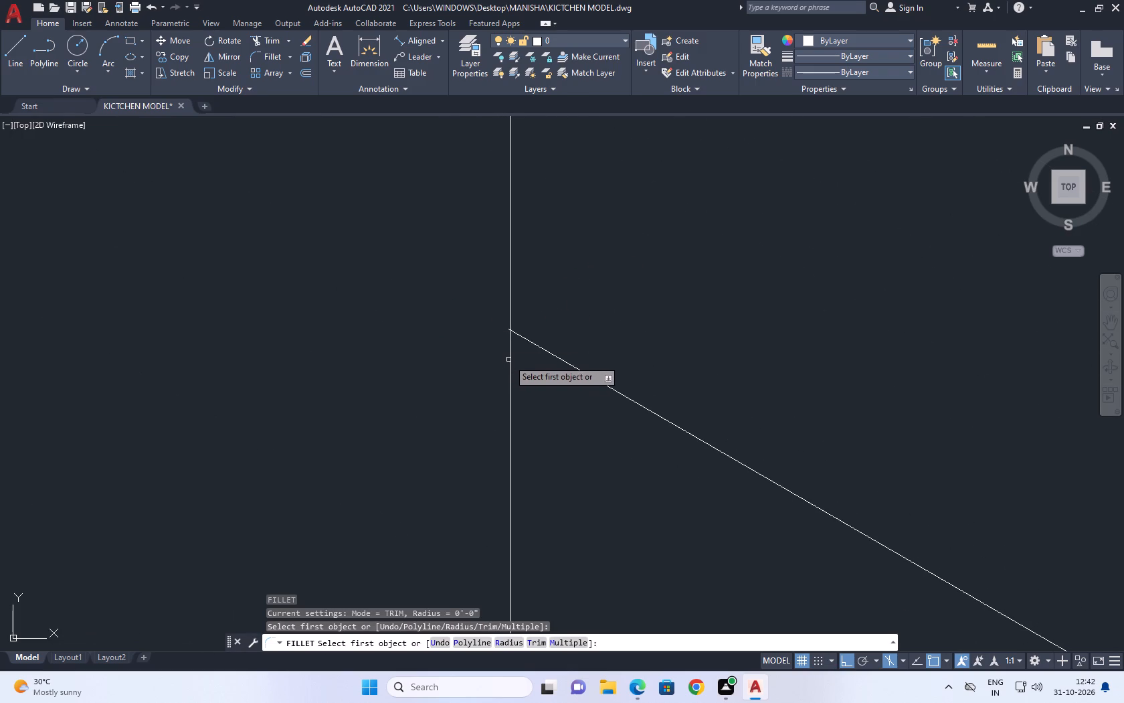
pyautogui.click(509, 359)
pyautogui.click(519, 336)
pyautogui.scroll(-6, 646, 360)
pyautogui.scroll(-3, 714, 369)
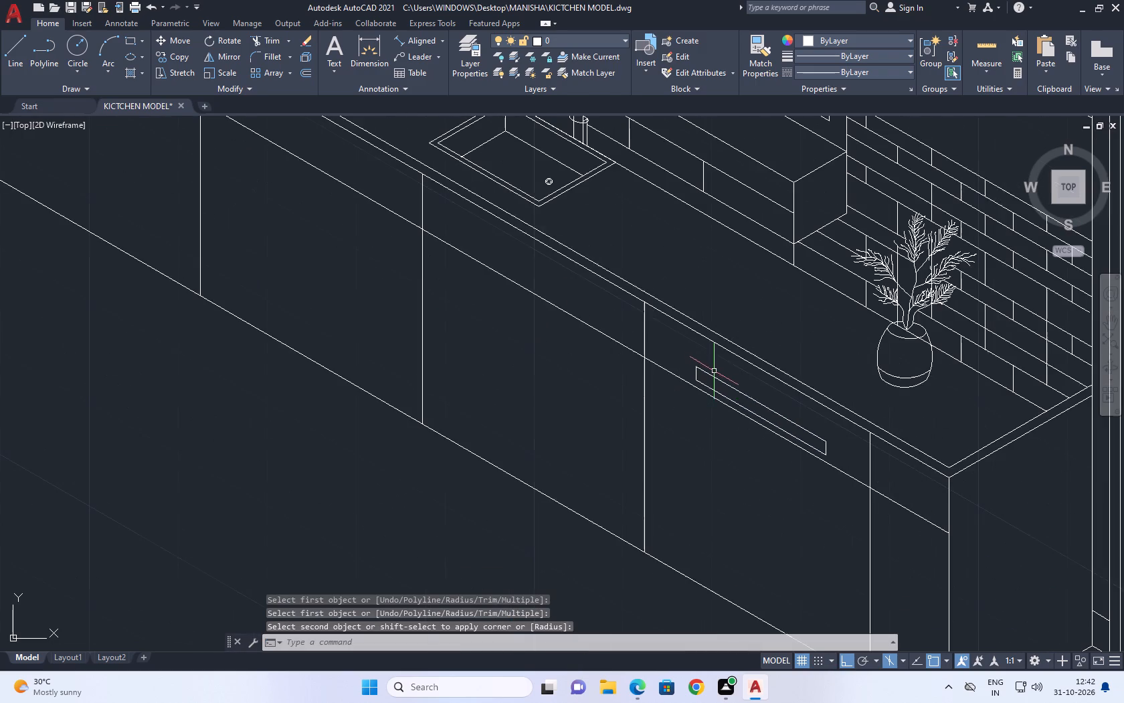
# Draw a line over the drawer line of the second cabinet from the refrigerator, spanning between its two vertical dividers.
pyautogui.moveTo(752, 370); pyautogui.dragTo(810, 517, button='middle')
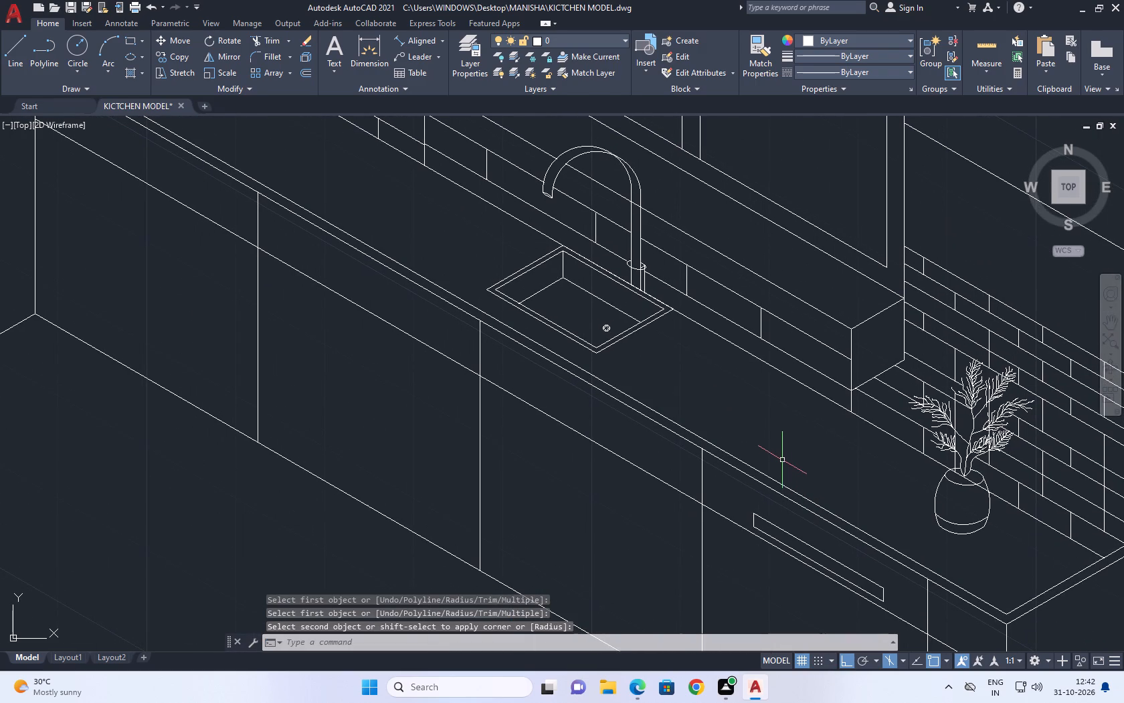
pyautogui.moveTo(680, 446); pyautogui.dragTo(724, 442, button='middle')
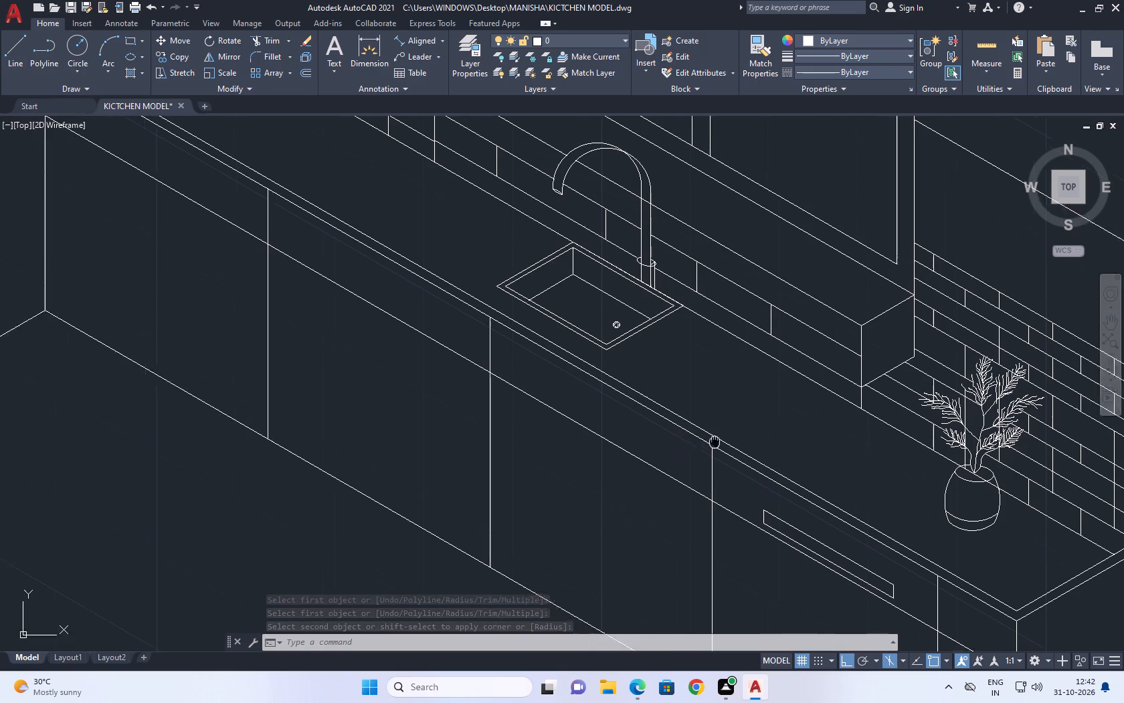
pyautogui.moveTo(724, 442); pyautogui.dragTo(961, 382, button='middle')
pyautogui.moveTo(601, 283); pyautogui.dragTo(682, 436, button='middle')
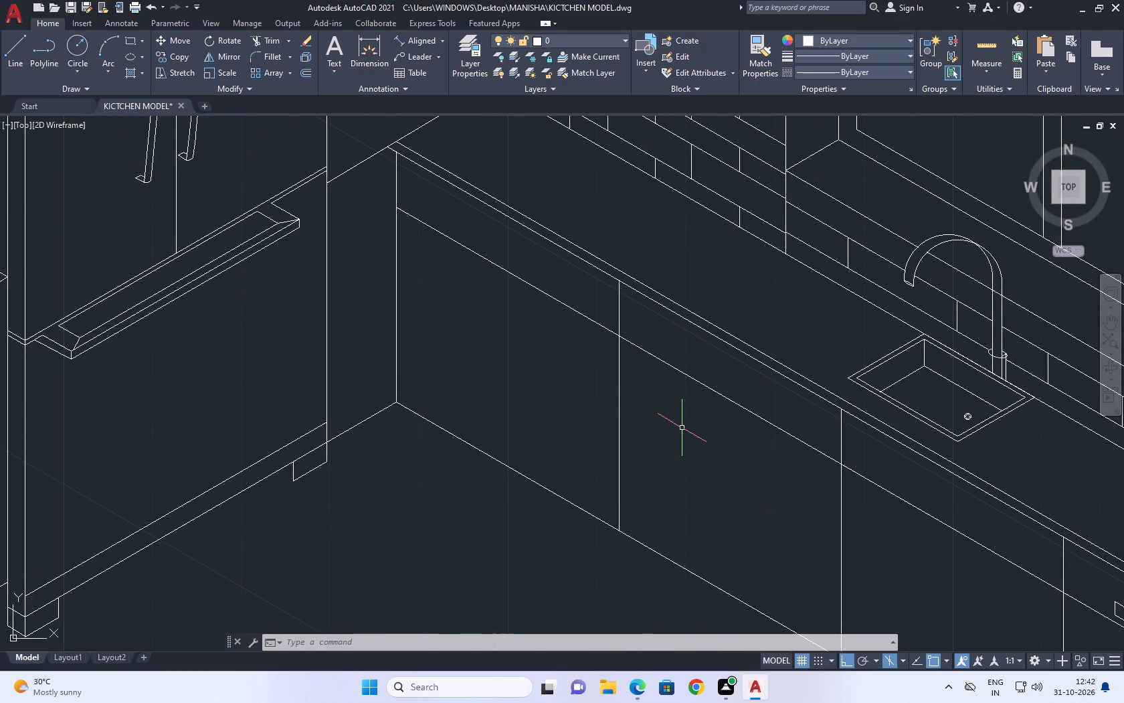
pyautogui.press('l')
pyautogui.press('space')
pyautogui.scroll(-1, 670, 420)
pyautogui.click(638, 362)
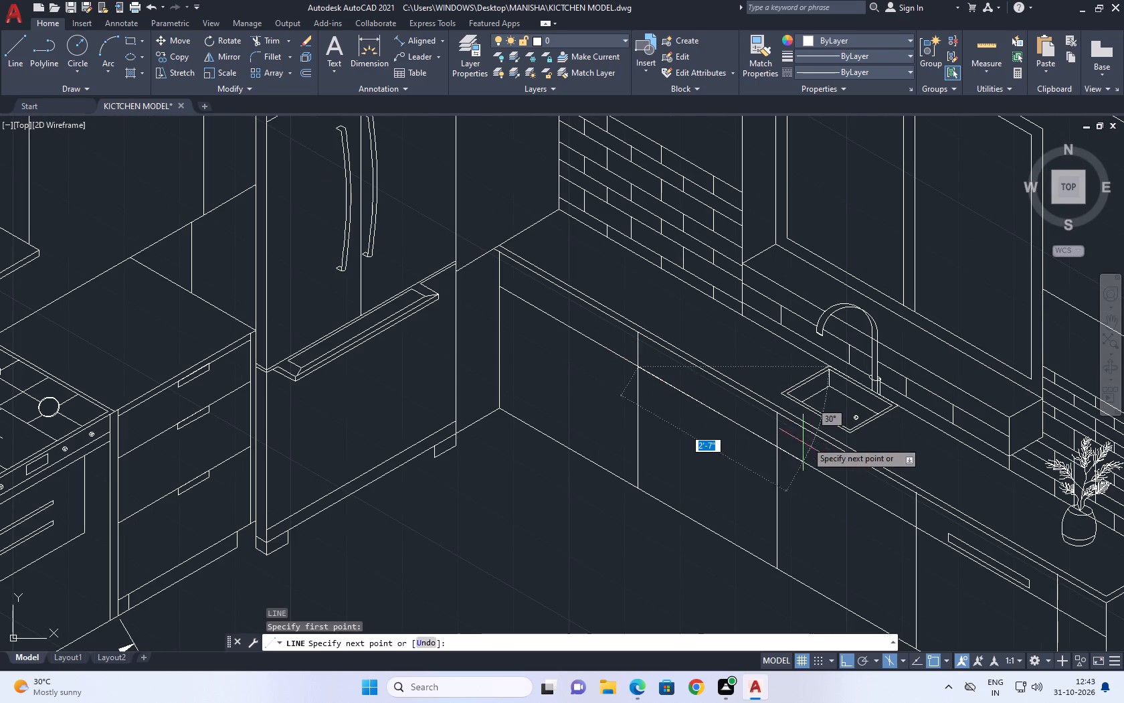
pyautogui.click(778, 449)
pyautogui.rightClick(770, 433)
pyautogui.click(818, 457)
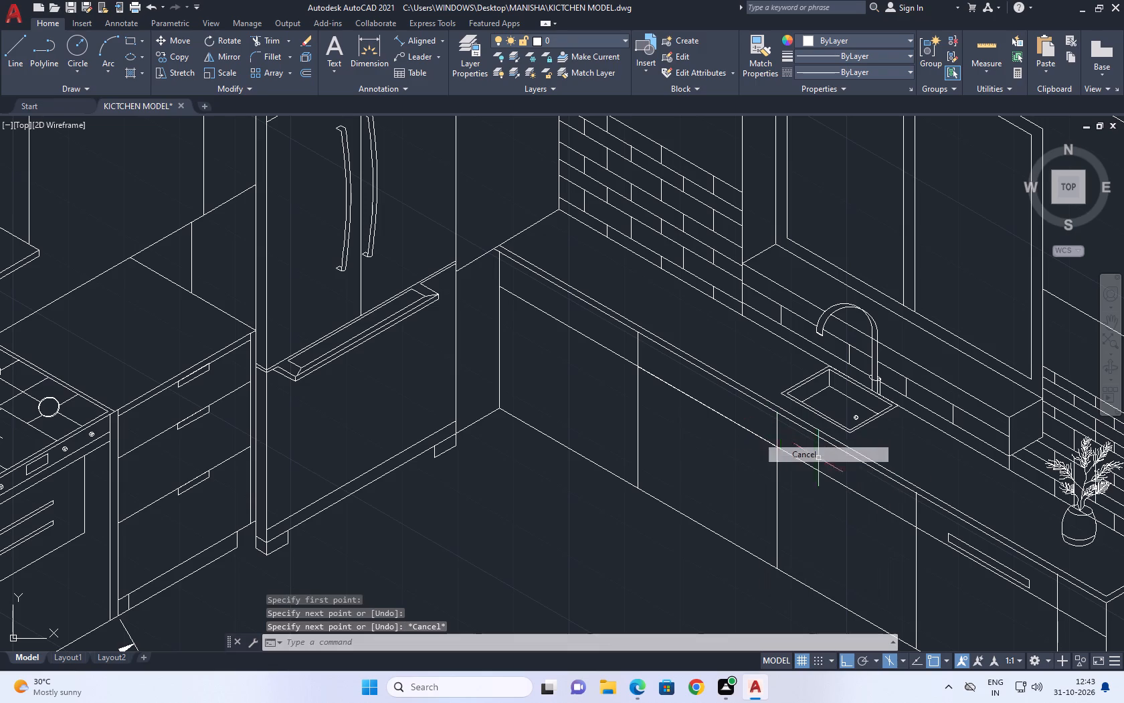
# Copy the second cabinet's overlaid line about 7" straight down to divide the front into another drawer.
pyautogui.click(738, 424)
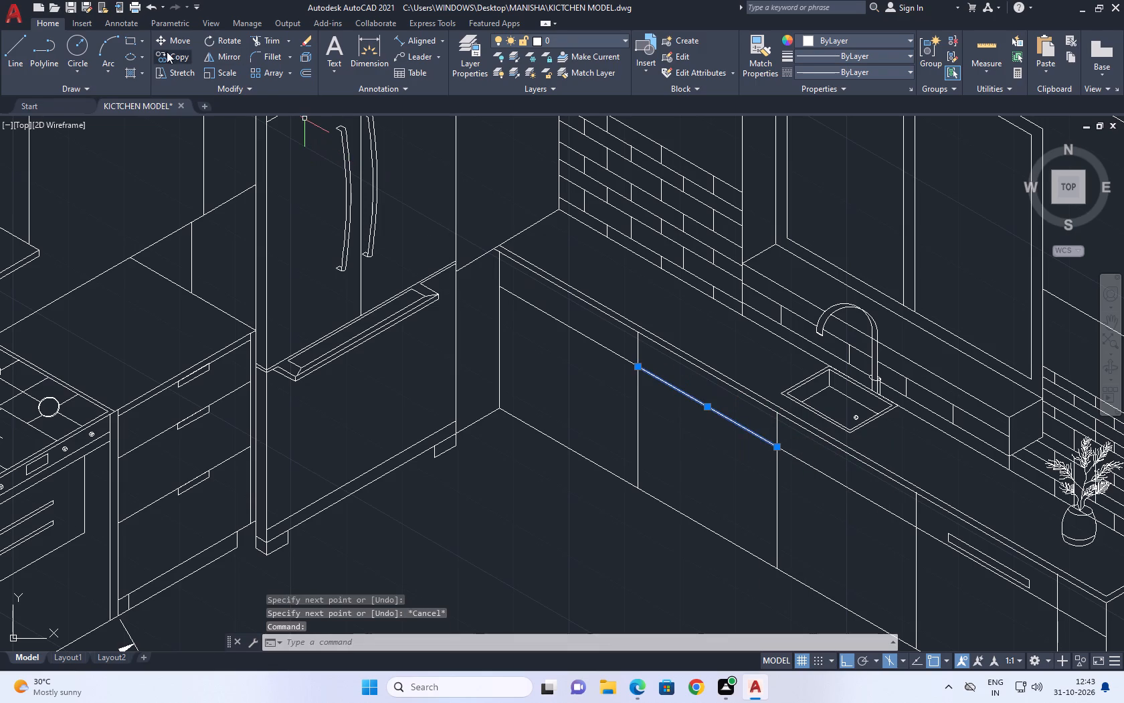
pyautogui.click(169, 53)
pyautogui.click(660, 441)
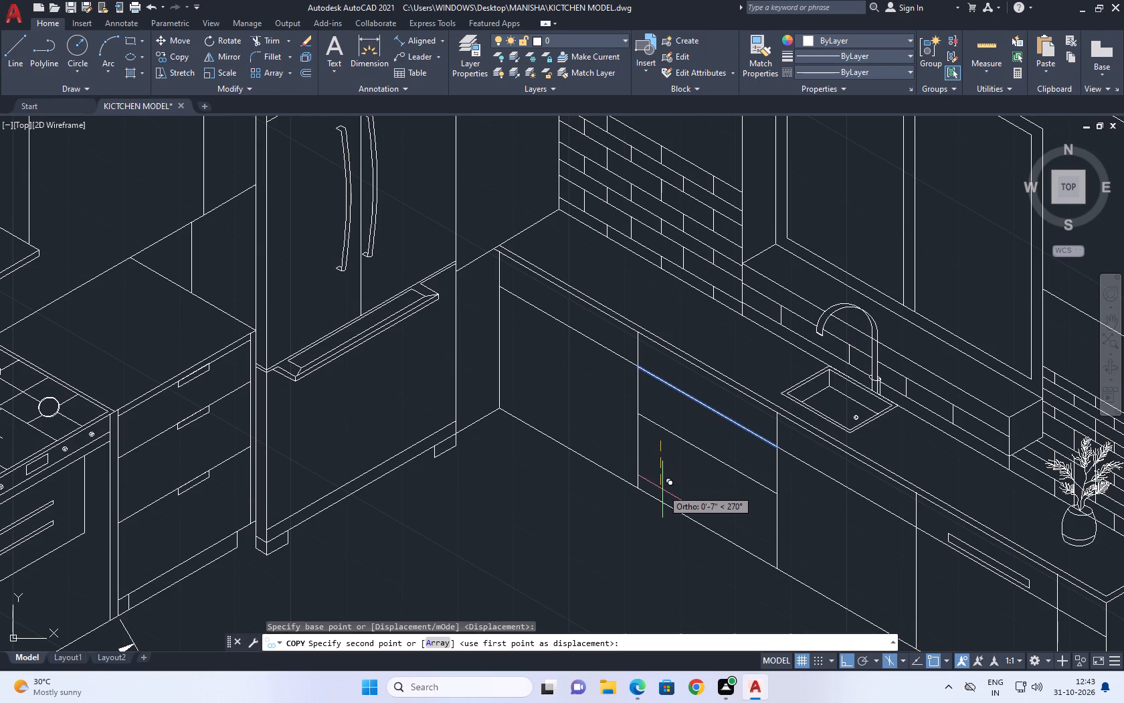
pyautogui.click(664, 491)
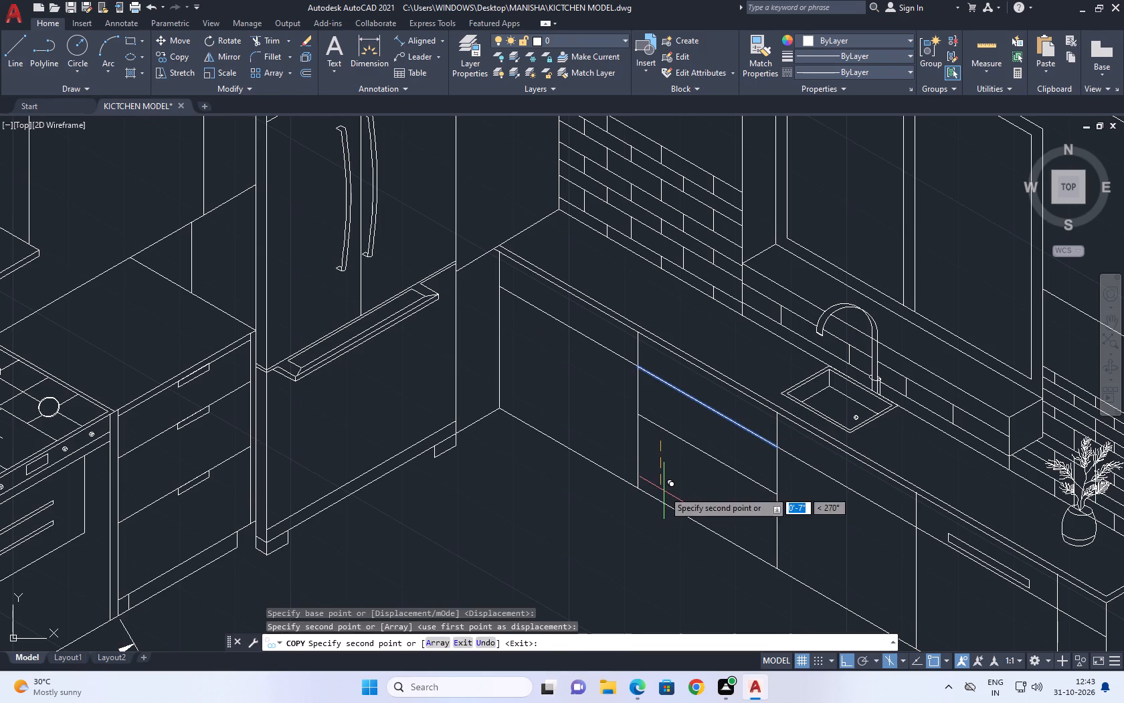
pyautogui.rightClick(561, 414)
pyautogui.click(611, 433)
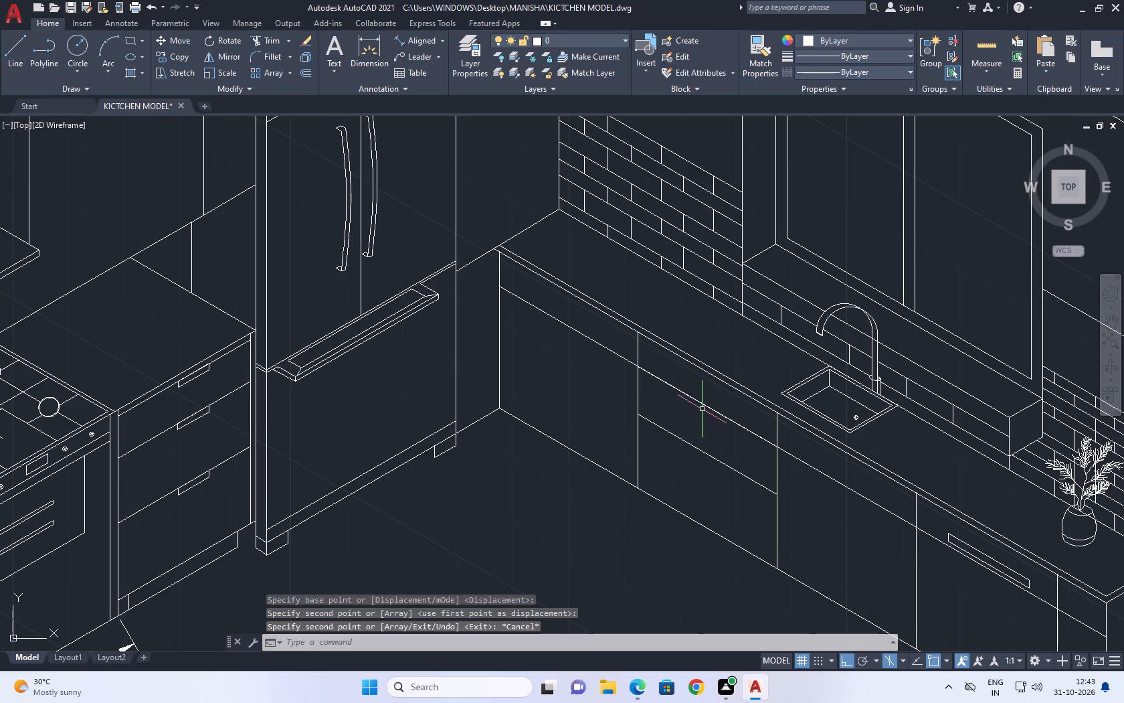
# Erase the original overlaid line along the second cabinet's upper drawer line.
pyautogui.click(705, 404)
pyautogui.moveTo(586, 377); pyautogui.dragTo(573, 372, button='right')
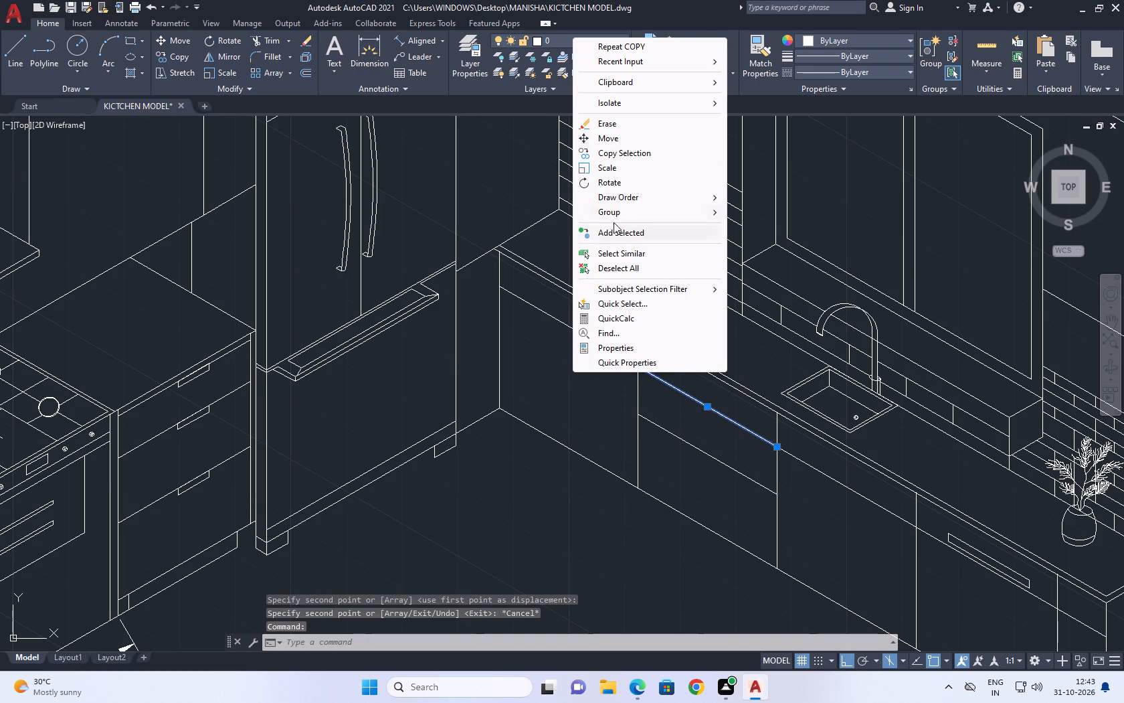
pyautogui.click(610, 122)
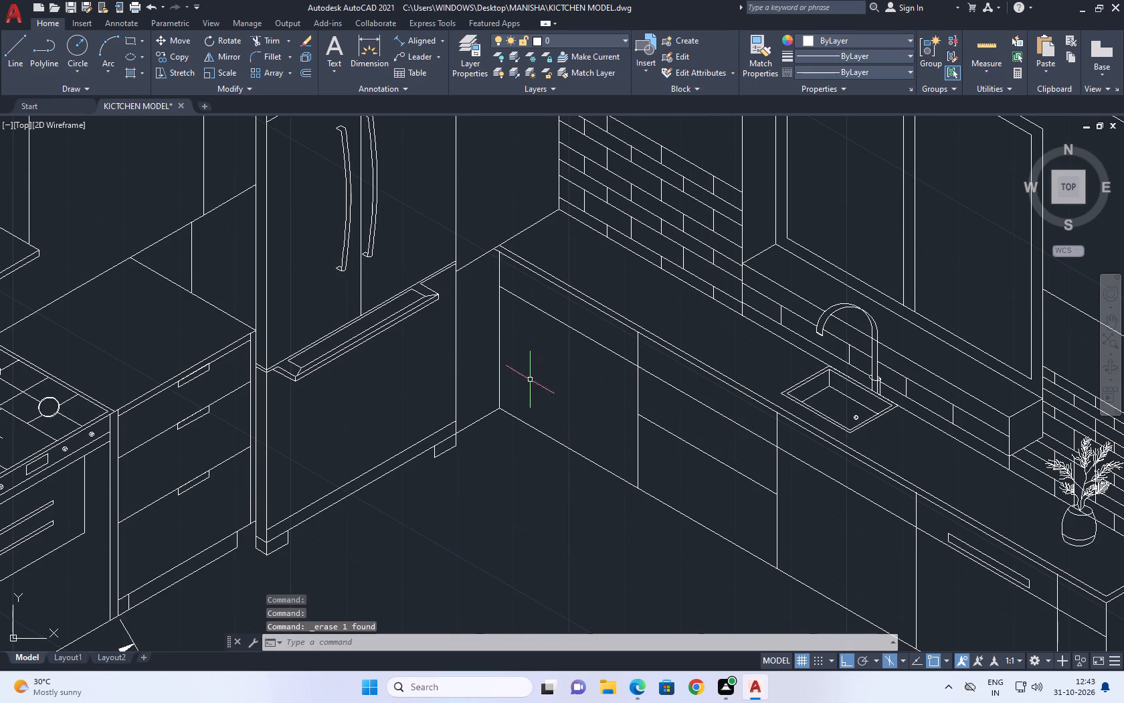
# Draw a short line along the middle part of the drawer line on the third cabinet front, below the sink.
pyautogui.scroll(-1, 763, 465)
pyautogui.moveTo(867, 532); pyautogui.dragTo(808, 475, button='middle')
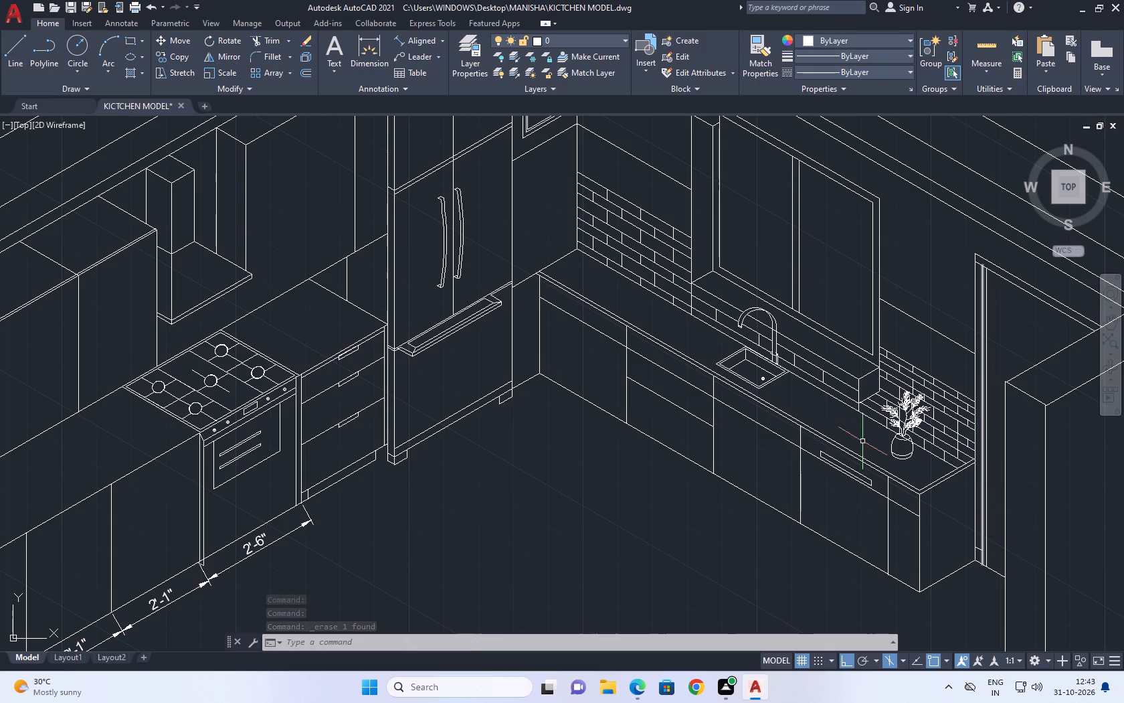
pyautogui.scroll(2, 731, 426)
pyautogui.click(9, 49)
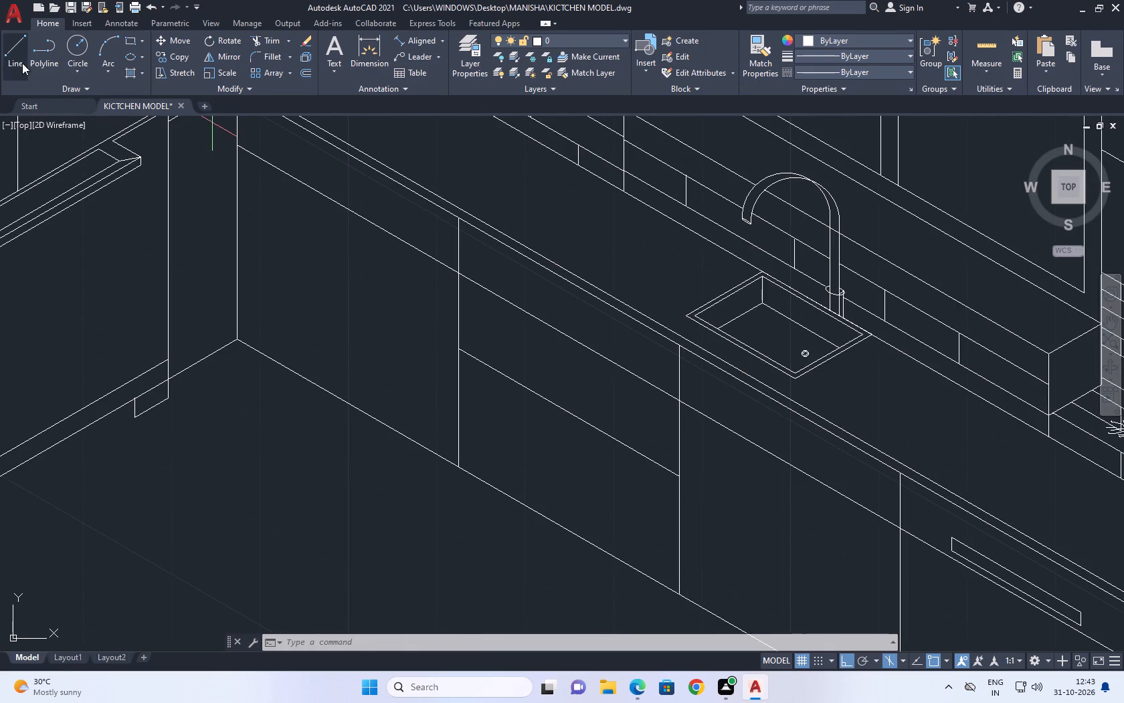
pyautogui.moveTo(506, 379); pyautogui.dragTo(366, 337, button='middle')
pyautogui.click(601, 394)
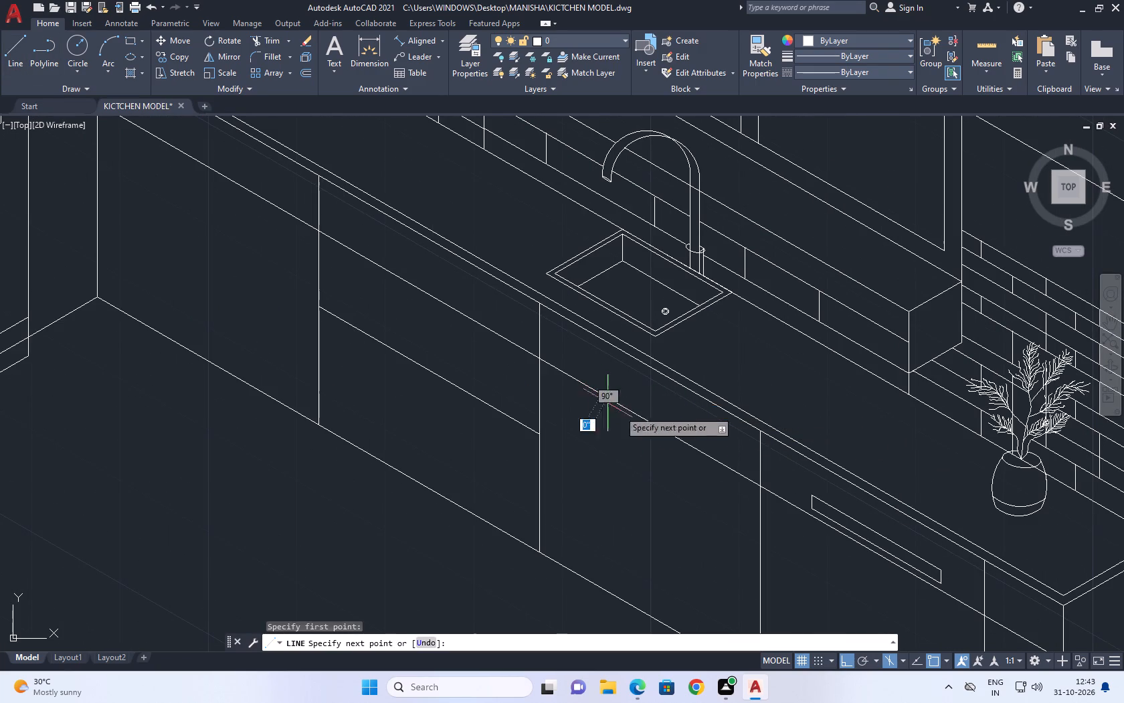
pyautogui.click(699, 450)
pyautogui.rightClick(714, 461)
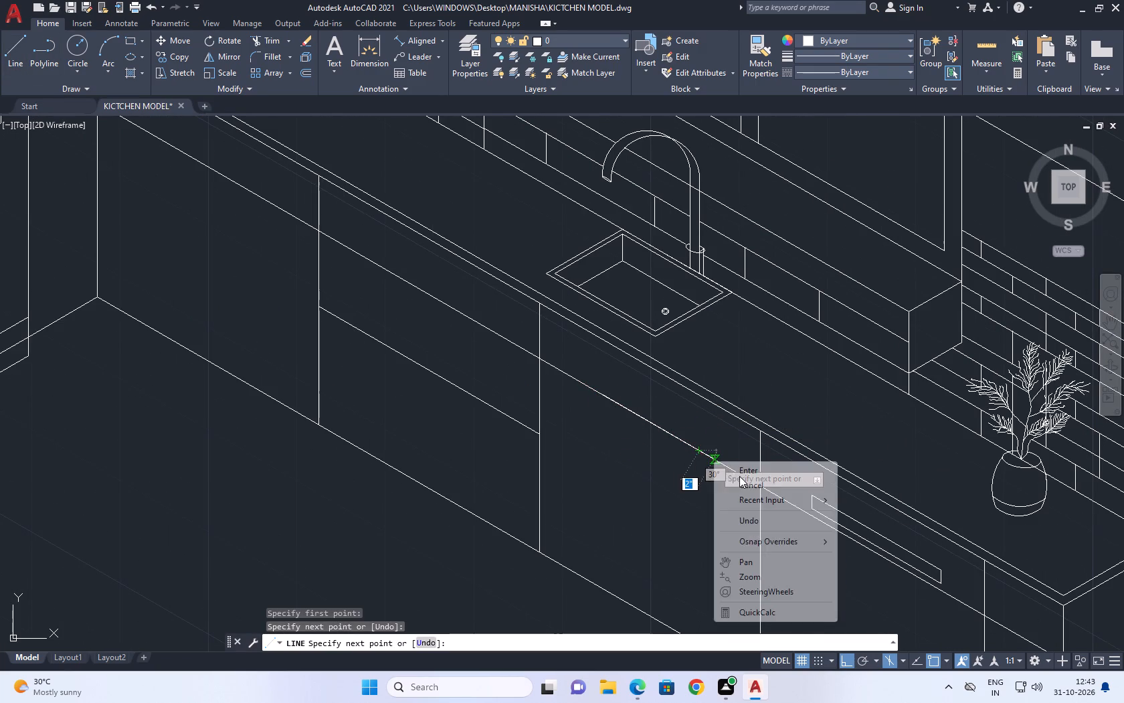
pyautogui.click(742, 481)
# Draw a vertical line about 2'-1" long from the middle of the third cabinet's drawer line down past its bottom edge.
pyautogui.moveTo(707, 433); pyautogui.dragTo(581, 310, button='middle')
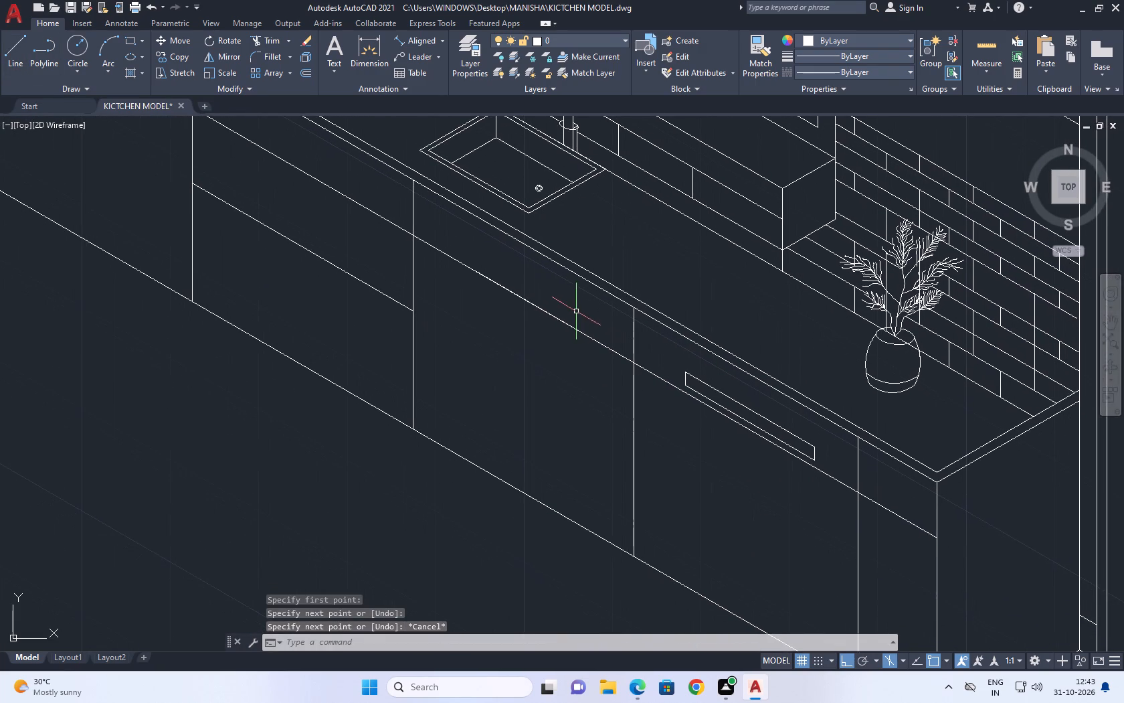
pyautogui.scroll(1, 308, 129)
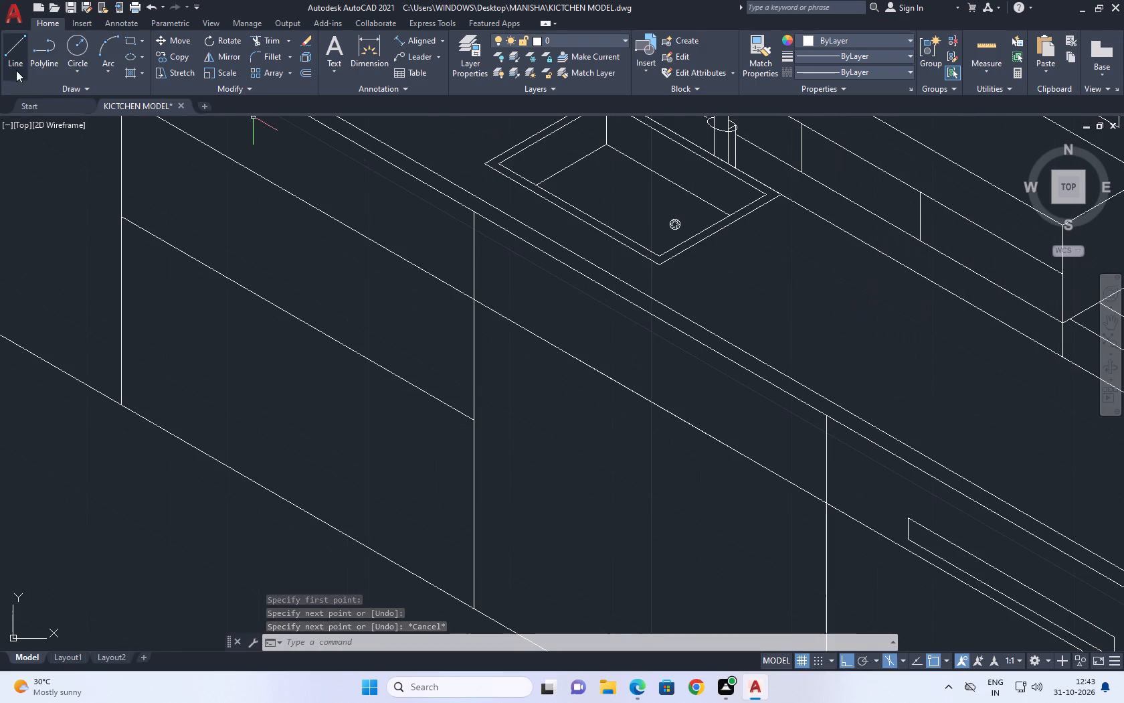
pyautogui.click(15, 55)
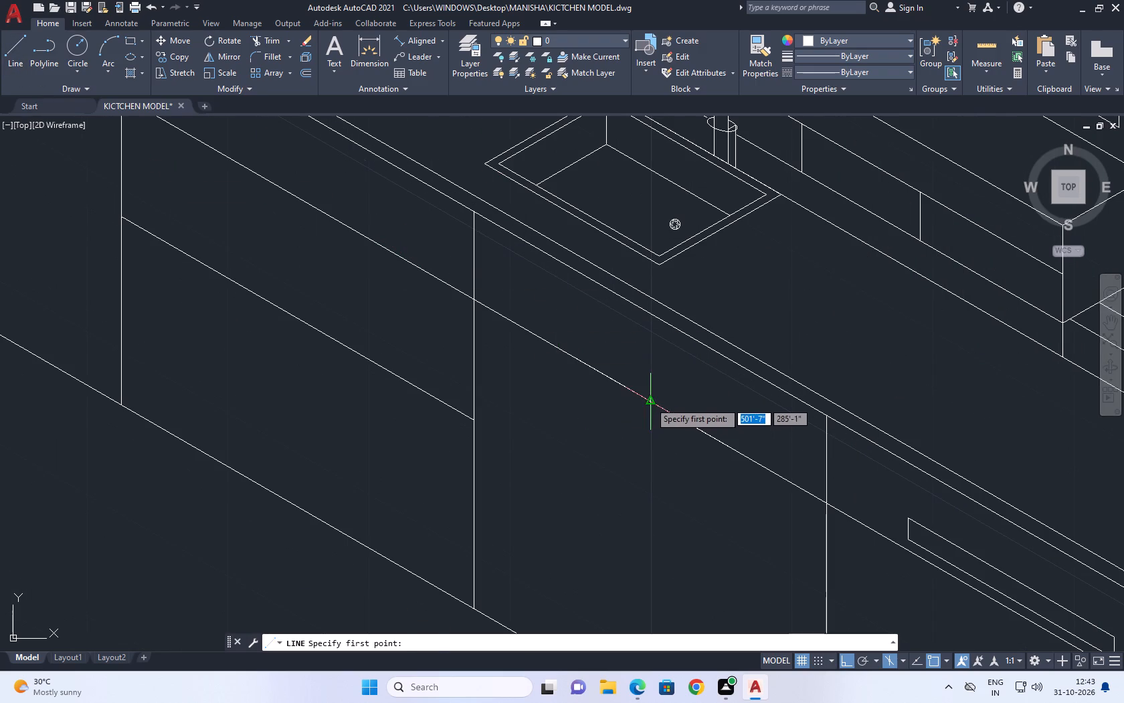
pyautogui.moveTo(650, 401); pyautogui.dragTo(652, 423)
pyautogui.moveTo(630, 507); pyautogui.dragTo(635, 425, button='middle')
pyautogui.scroll(-2, 639, 405)
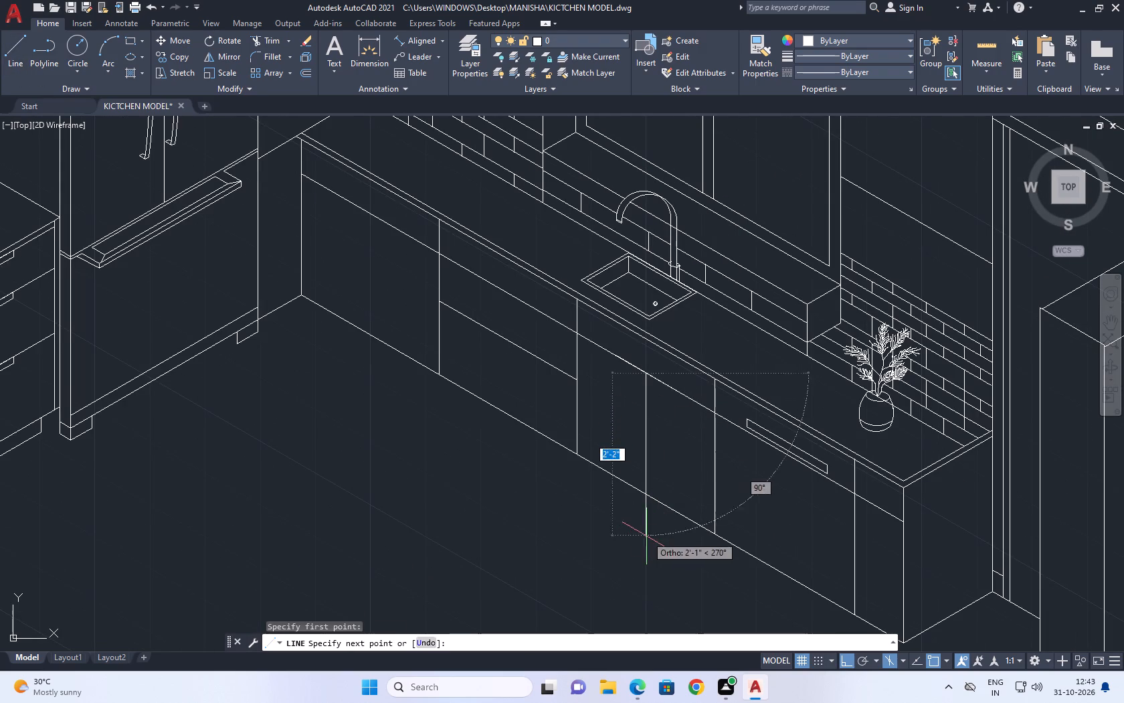
pyautogui.click(646, 536)
pyautogui.rightClick(659, 450)
pyautogui.click(705, 467)
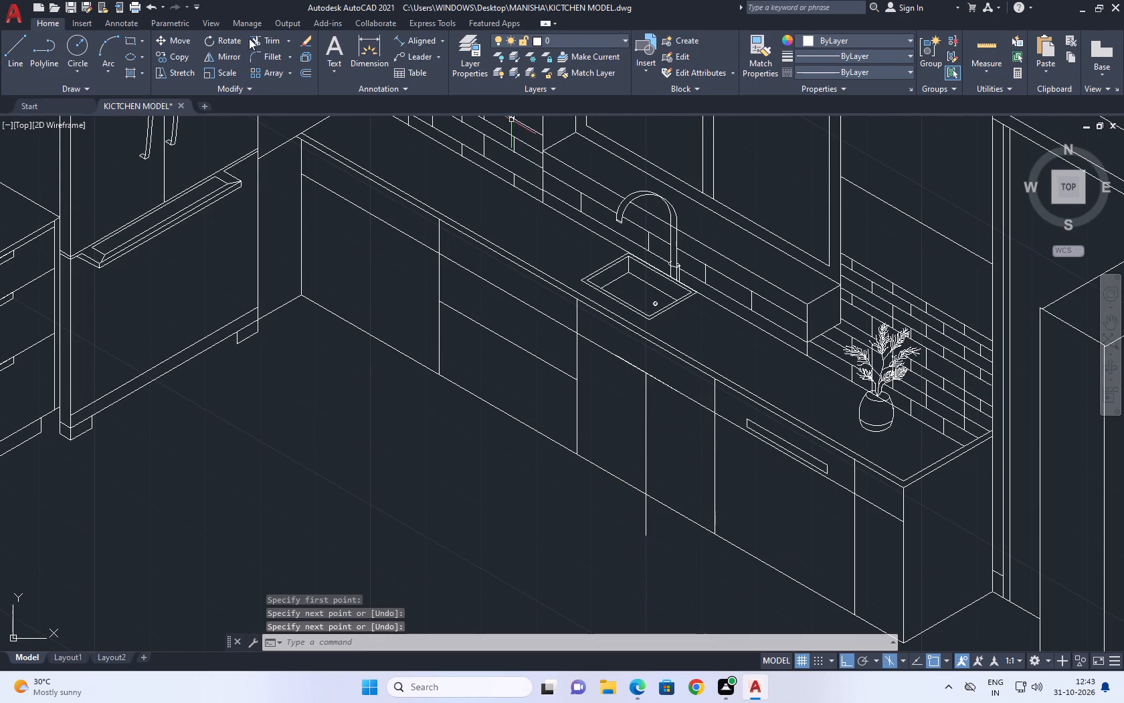
# Trim the part of the third cabinet's centre line that extends below the cabinet's bottom edge.
pyautogui.click(266, 35)
pyautogui.click(616, 518)
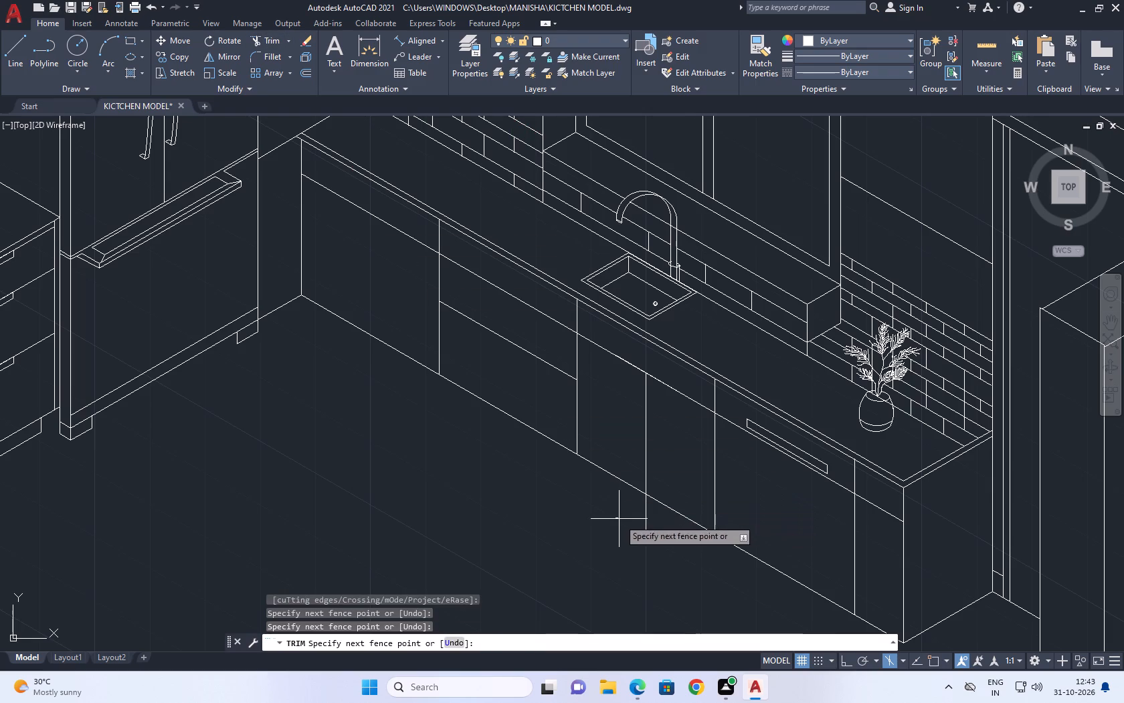
pyautogui.moveTo(663, 539); pyautogui.dragTo(677, 545)
pyautogui.moveTo(607, 520); pyautogui.dragTo(607, 532, button='right')
pyautogui.click(655, 358)
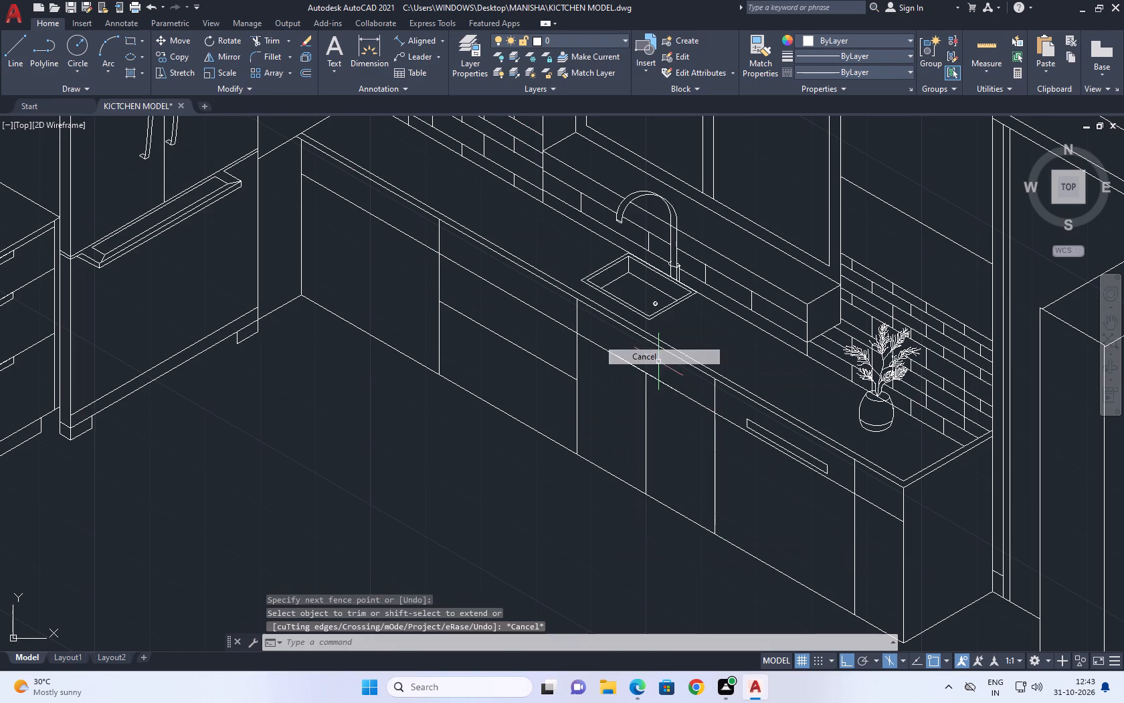
# Copy the third cabinet's vertical centre line along the drawer line, once to each side of the original.
pyautogui.click(647, 392)
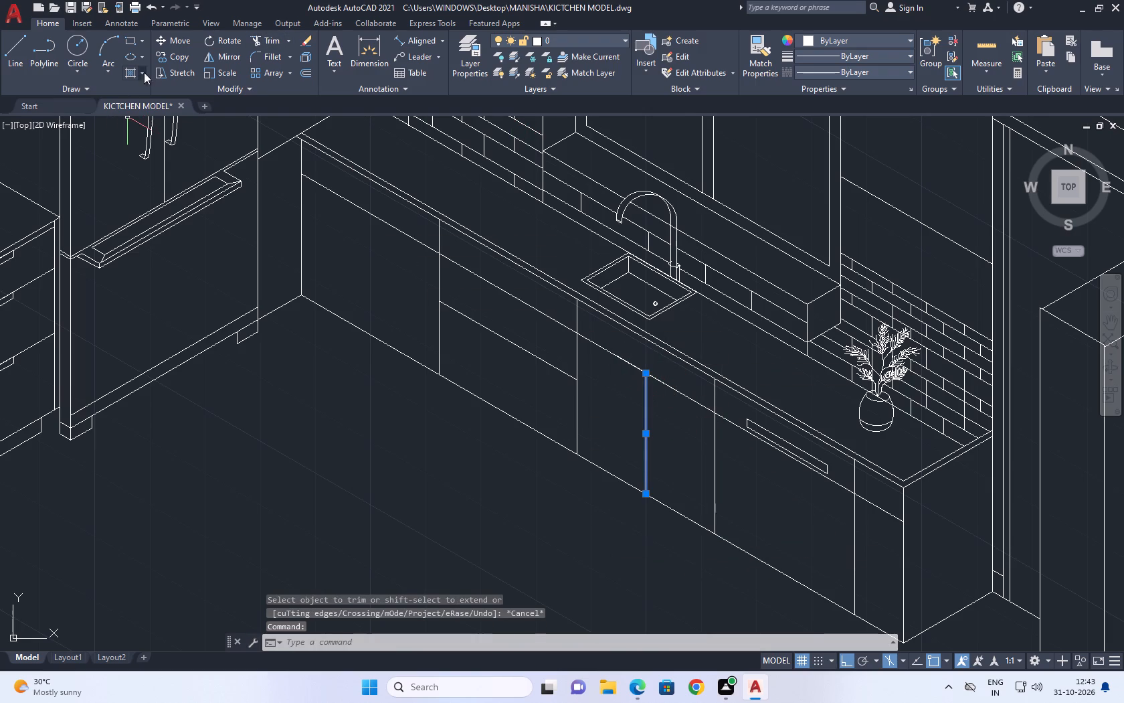
pyautogui.click(179, 58)
pyautogui.scroll(2, 624, 357)
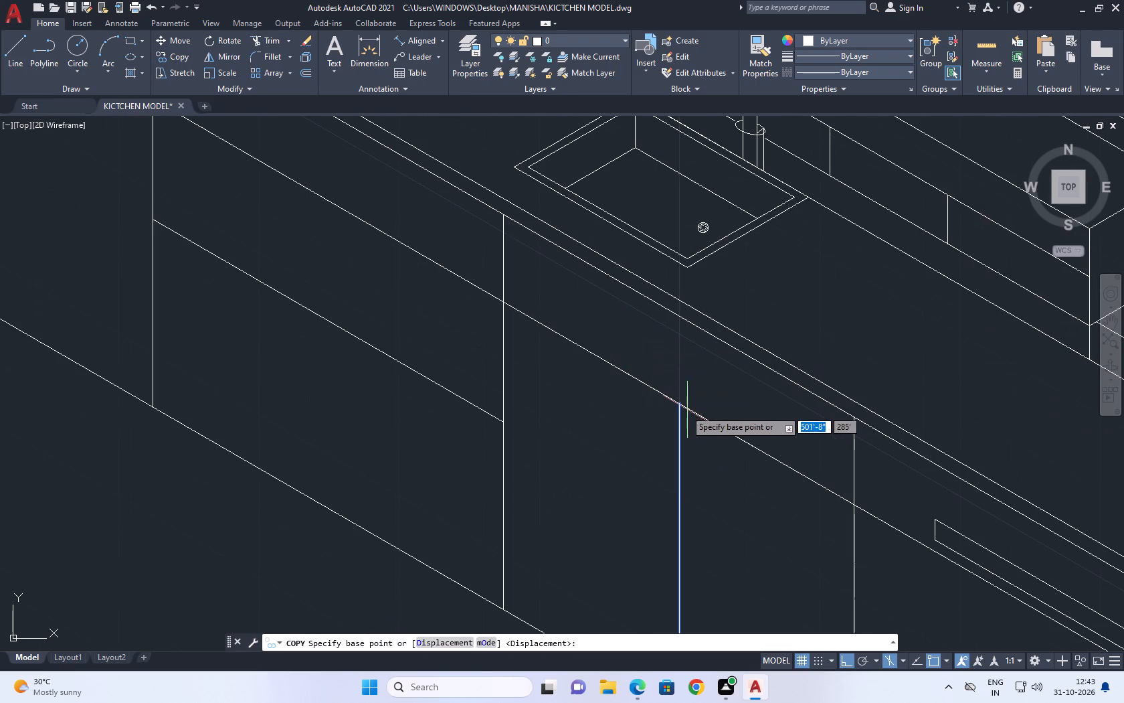
pyautogui.click(678, 404)
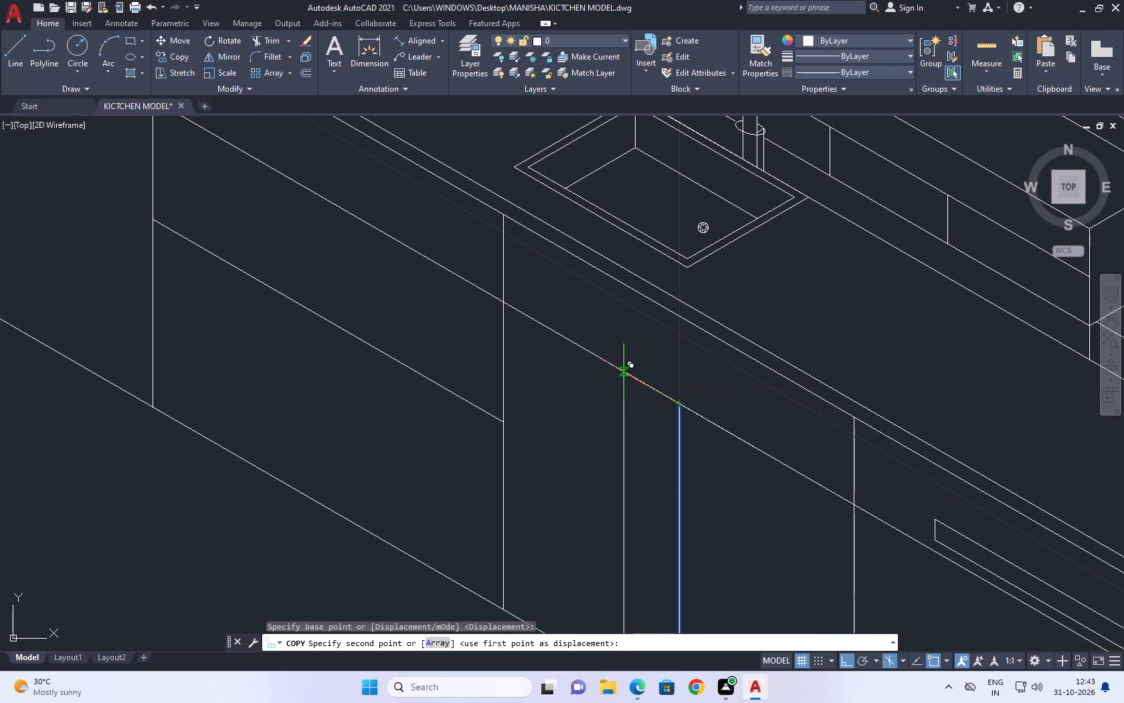
pyautogui.click(625, 373)
pyautogui.click(729, 431)
pyautogui.rightClick(723, 366)
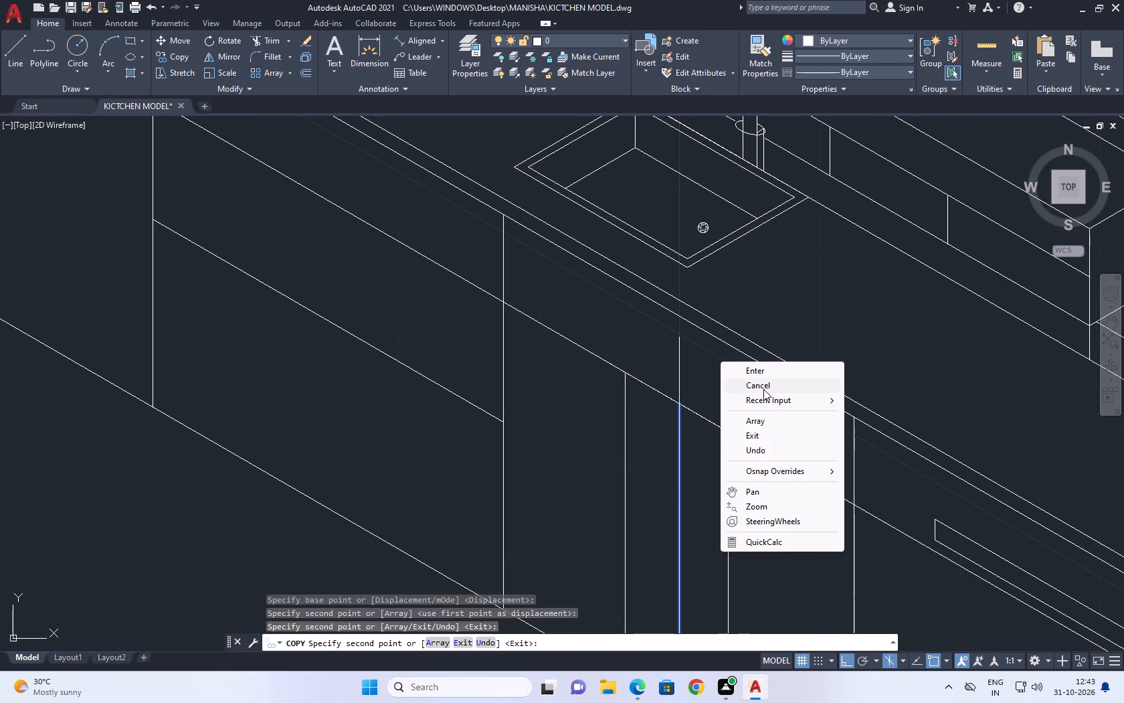
pyautogui.click(768, 386)
pyautogui.scroll(-2, 659, 377)
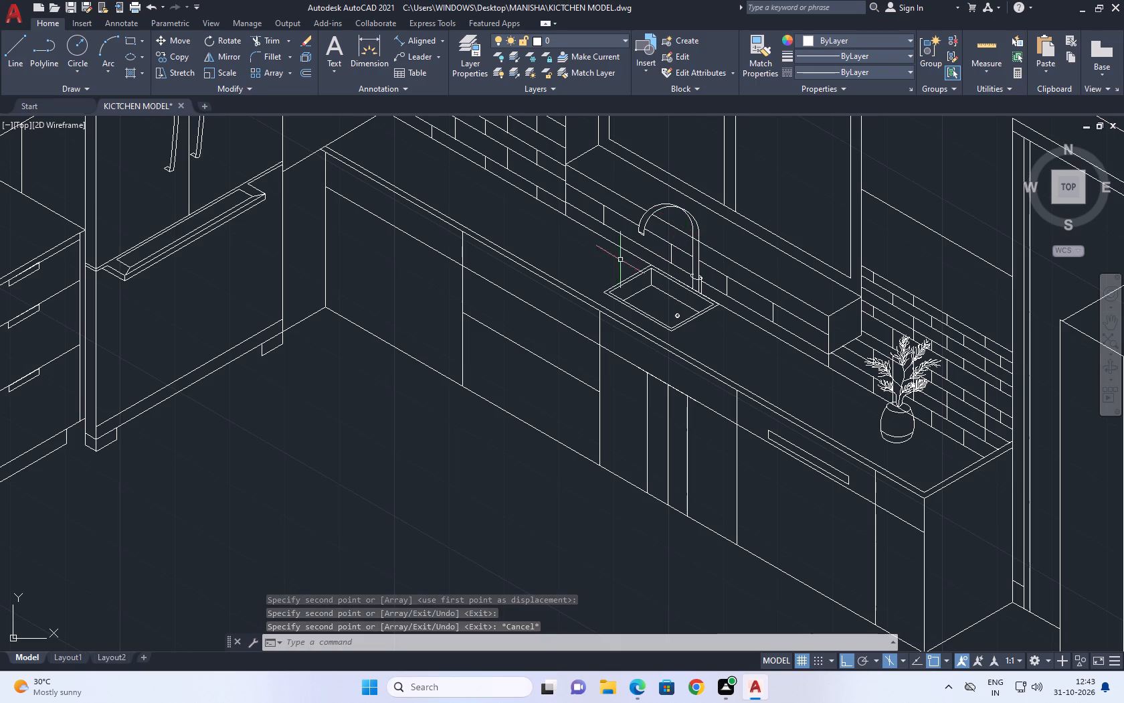
# Move the copied vertical nearest the fourth cabinet farther away from the centre line, along the drawer line.
pyautogui.scroll(2, 706, 451)
pyautogui.moveTo(692, 424); pyautogui.dragTo(672, 414)
pyautogui.click(640, 363)
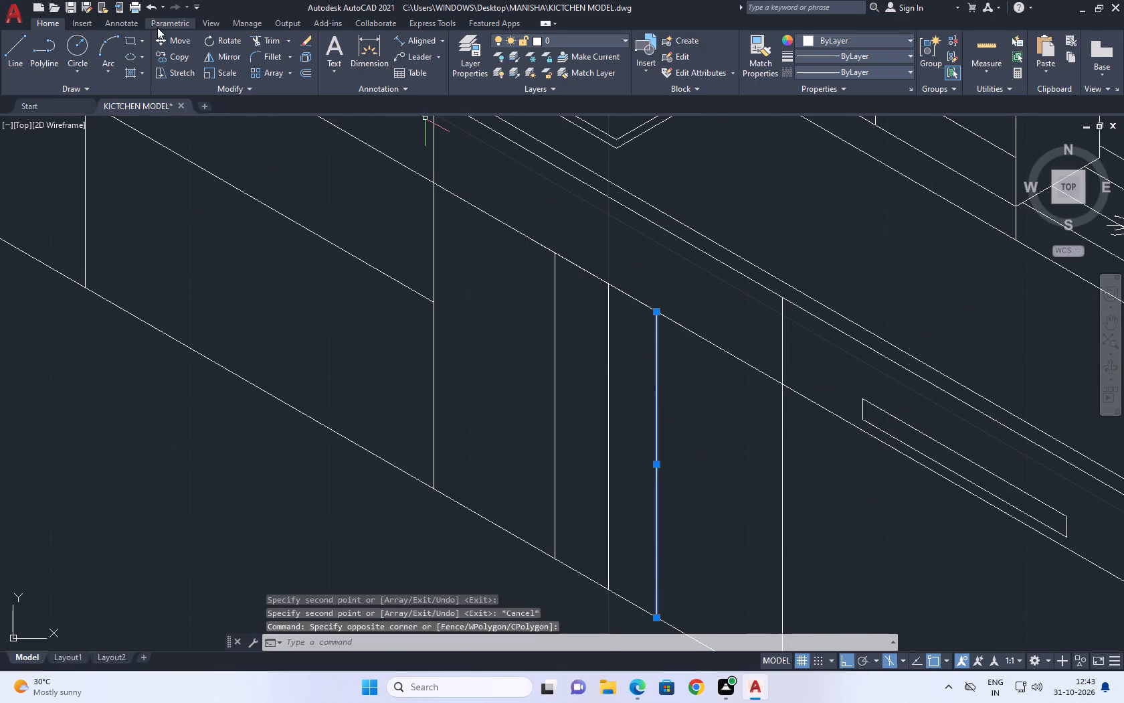
pyautogui.click(169, 35)
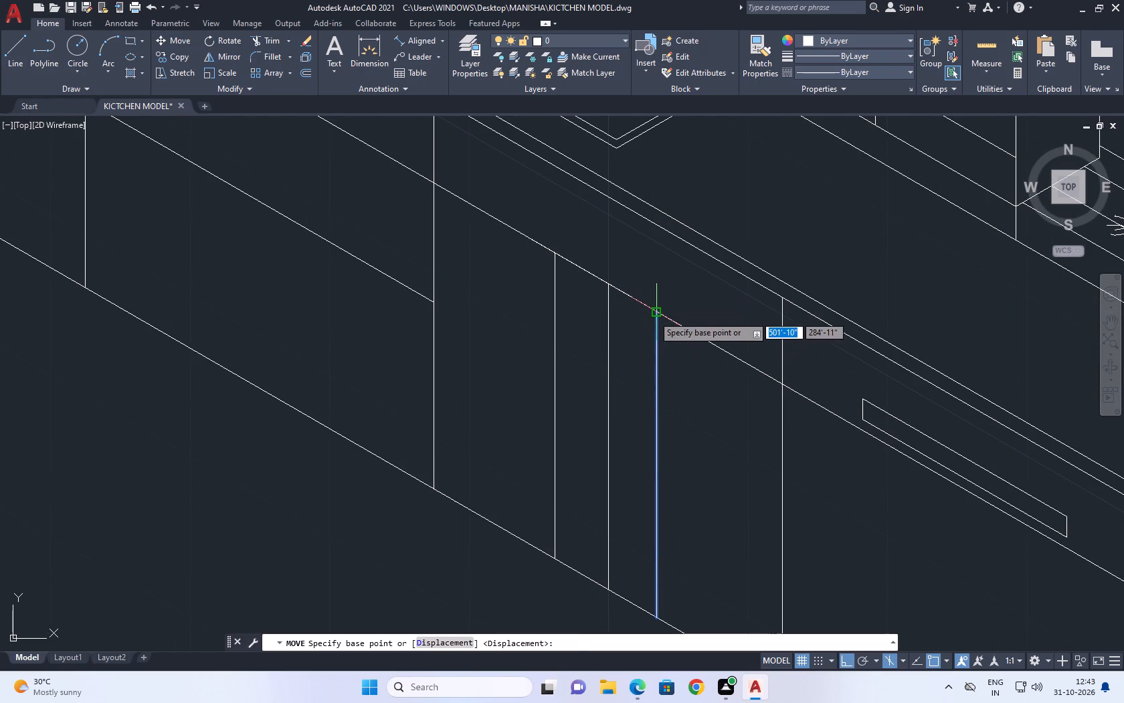
pyautogui.click(654, 314)
pyautogui.click(687, 329)
# Move the copied vertical nearest the second cabinet about 2" outward from the centre line, along the drawer line.
pyautogui.click(563, 280)
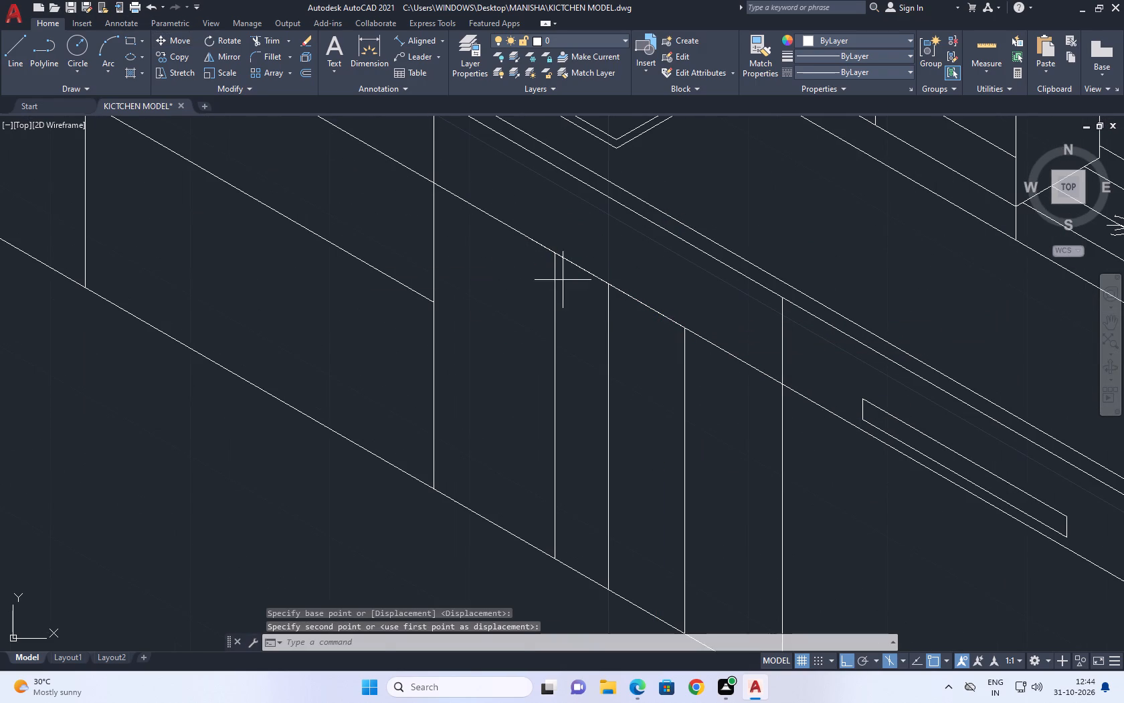
pyautogui.click(526, 281)
pyautogui.moveTo(535, 274); pyautogui.dragTo(610, 430, button='middle')
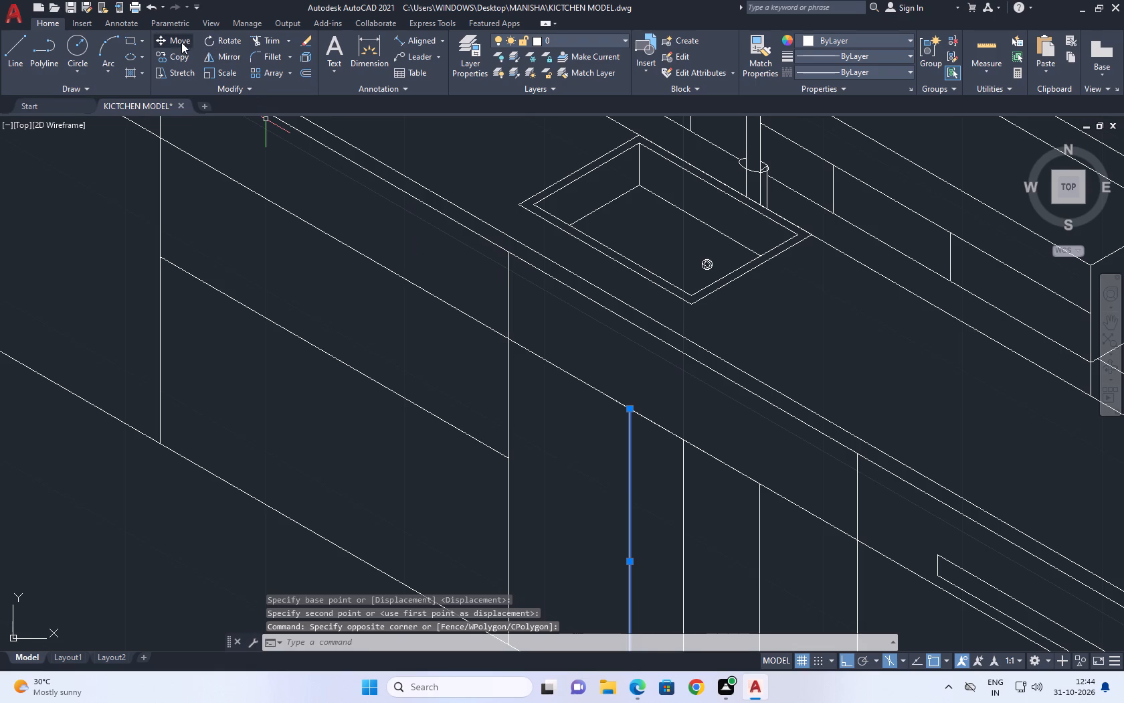
pyautogui.click(180, 39)
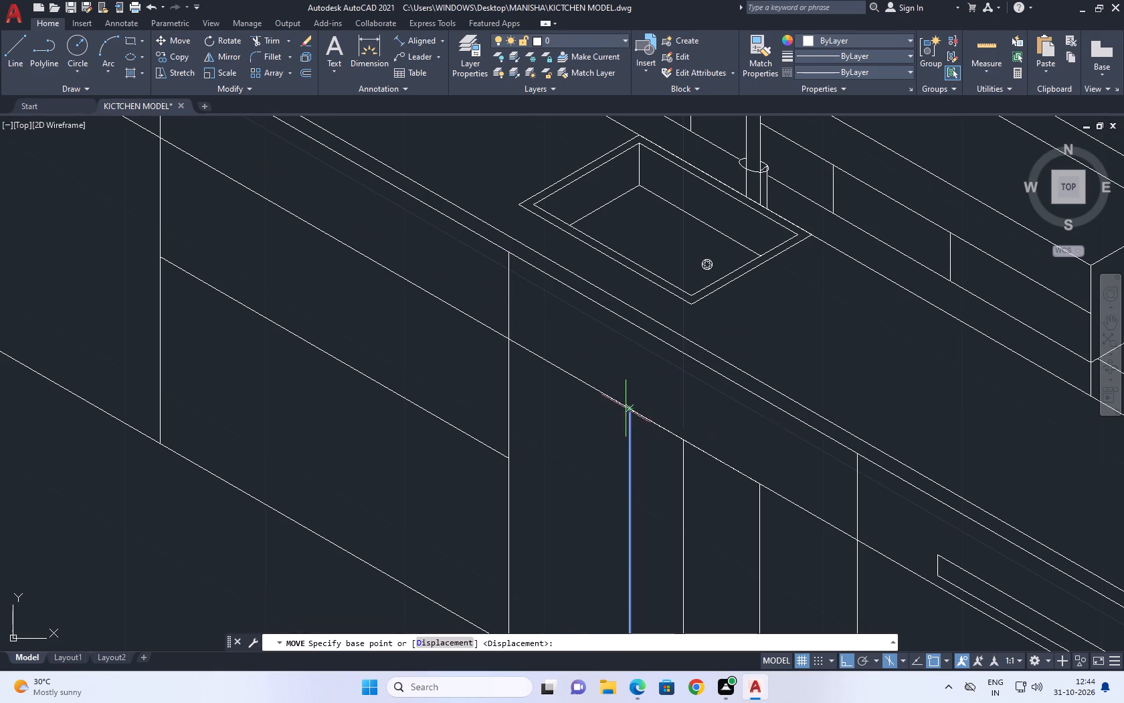
pyautogui.click(634, 409)
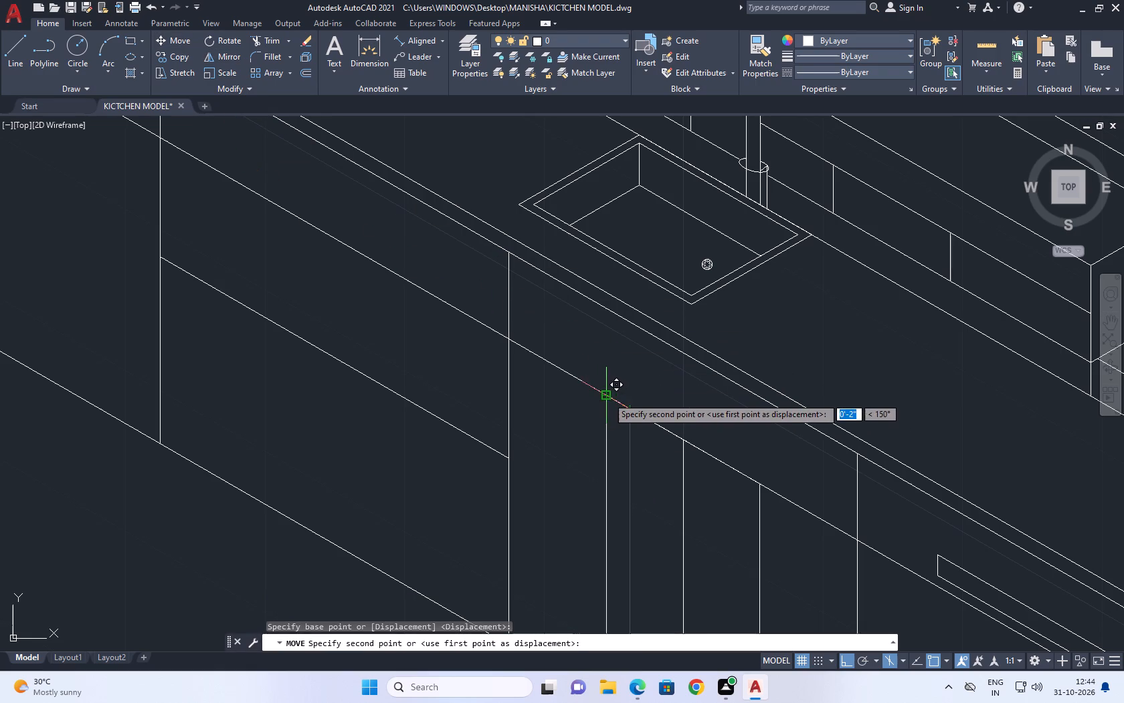
pyautogui.click(605, 395)
pyautogui.scroll(-3, 640, 368)
pyautogui.moveTo(700, 476); pyautogui.dragTo(708, 501, button='middle')
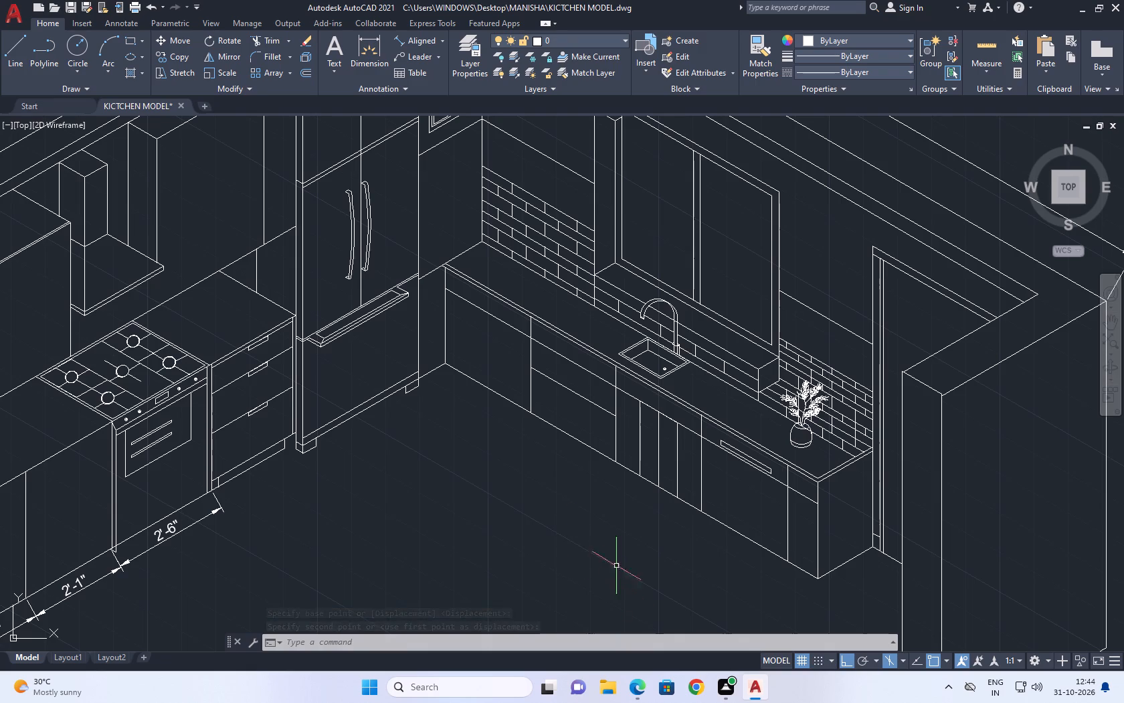
pyautogui.moveTo(656, 463); pyautogui.dragTo(646, 550, button='middle')
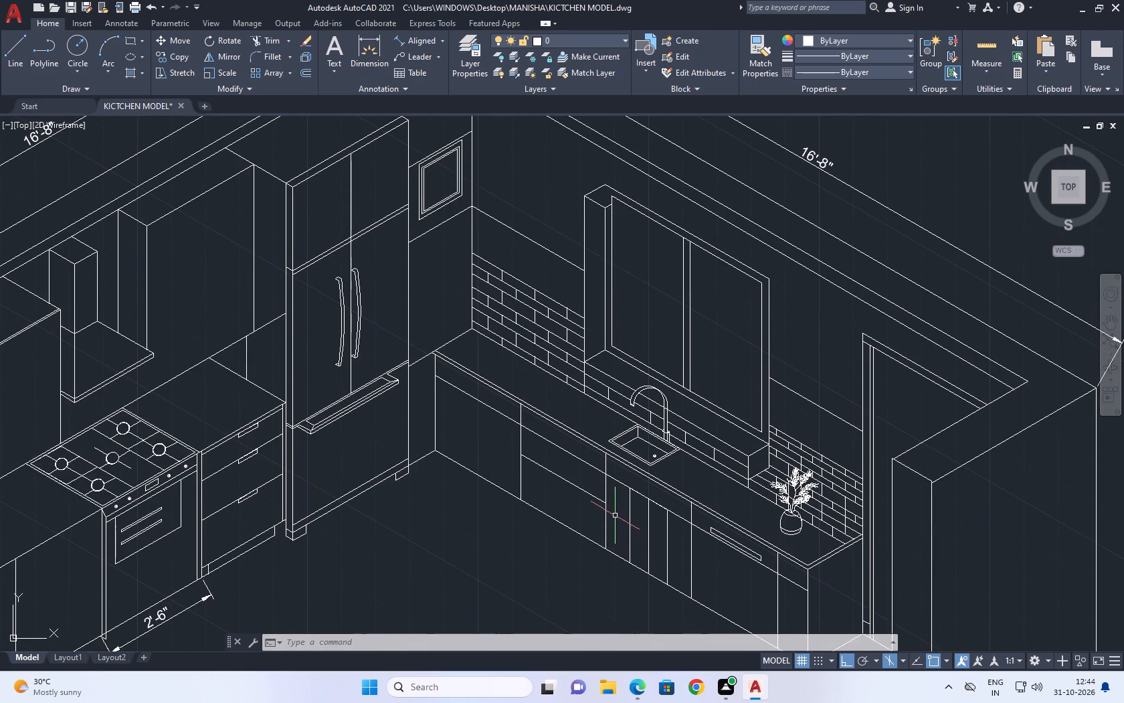
# Draw a handle outline 1" deep below the third cabinet's drawer line, spanning between the two outer verticals.
pyautogui.scroll(2, 658, 509)
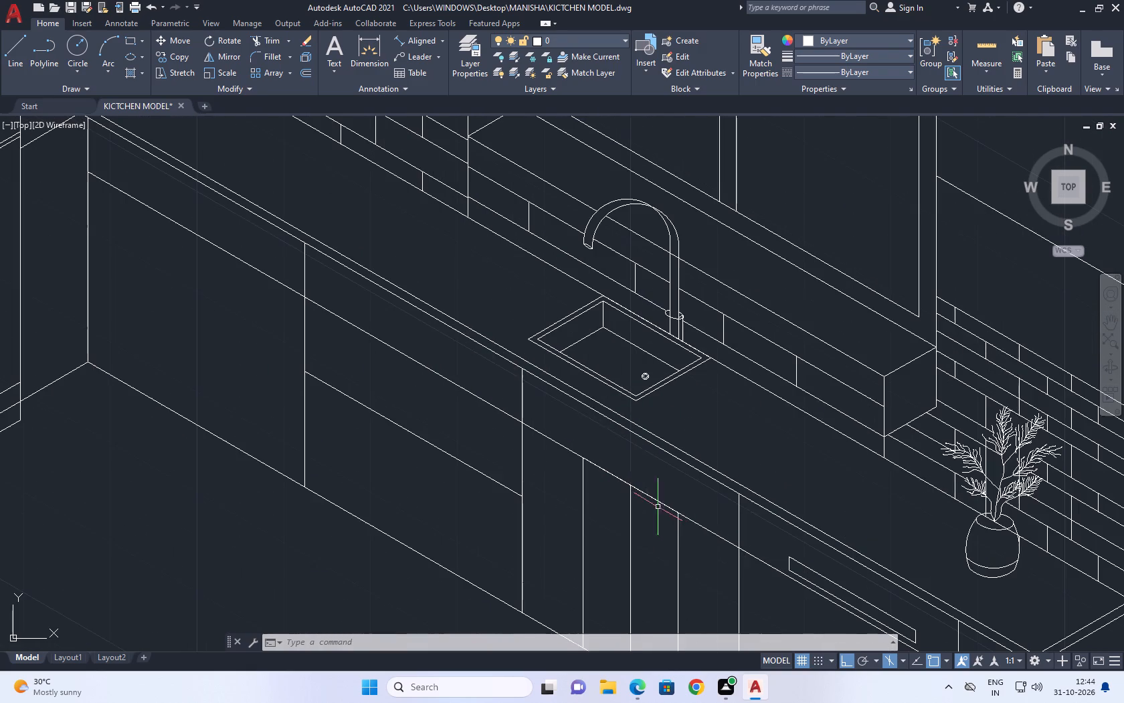
pyautogui.click(19, 42)
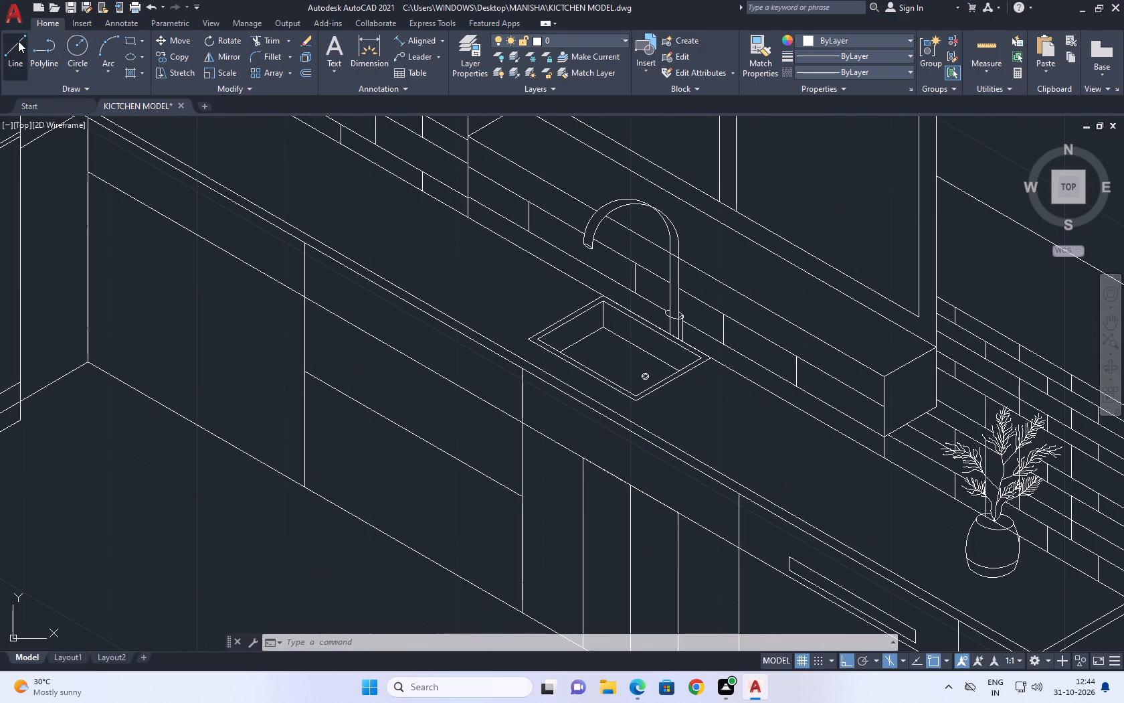
pyautogui.scroll(2, 581, 459)
pyautogui.click(584, 460)
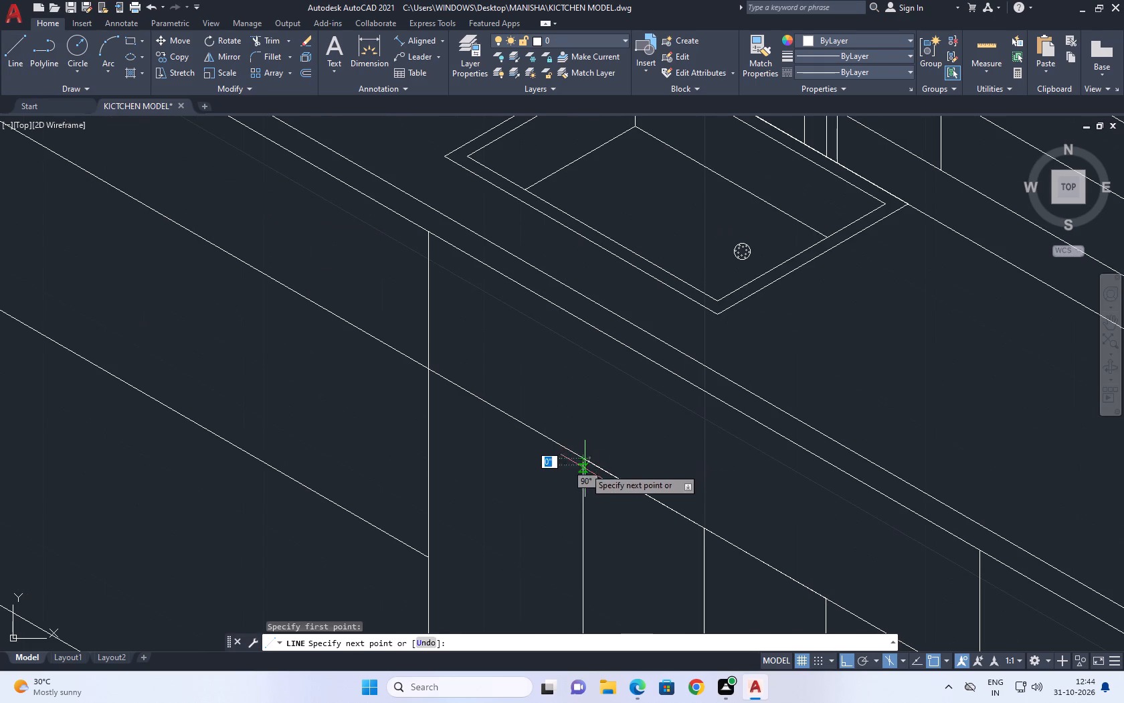
pyautogui.click(584, 479)
pyautogui.scroll(-1, 613, 479)
pyautogui.moveTo(698, 561); pyautogui.dragTo(612, 481, button='middle')
pyautogui.scroll(2, 661, 500)
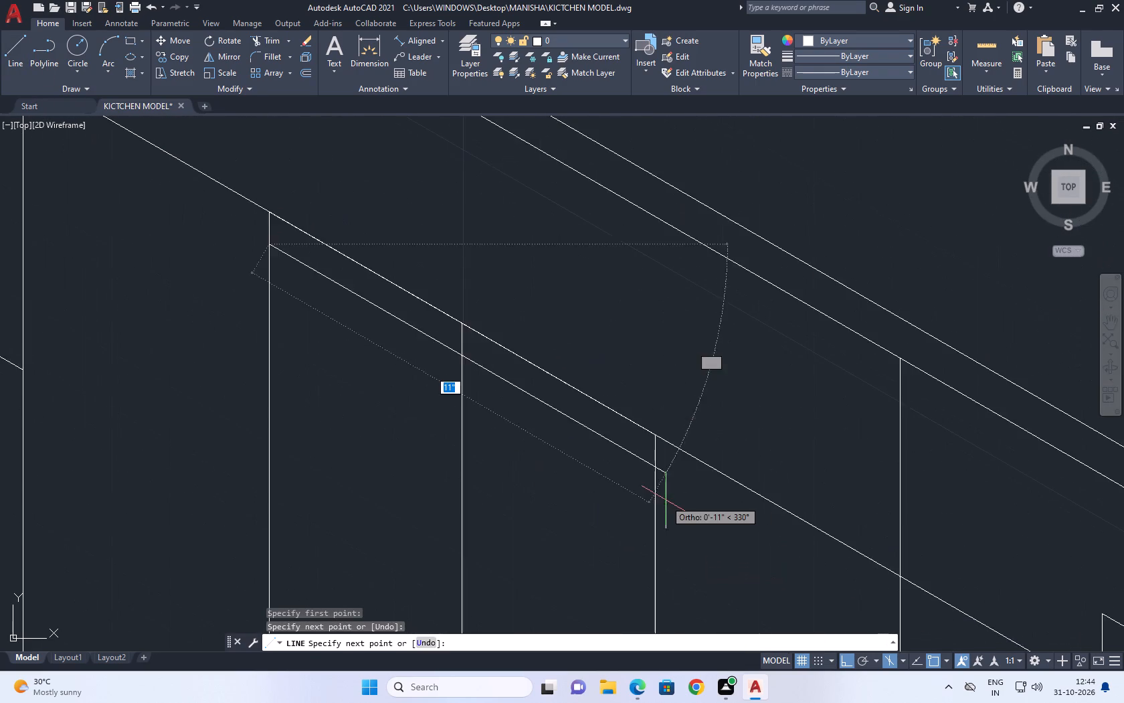
pyautogui.scroll(1, 666, 486)
pyautogui.click(648, 459)
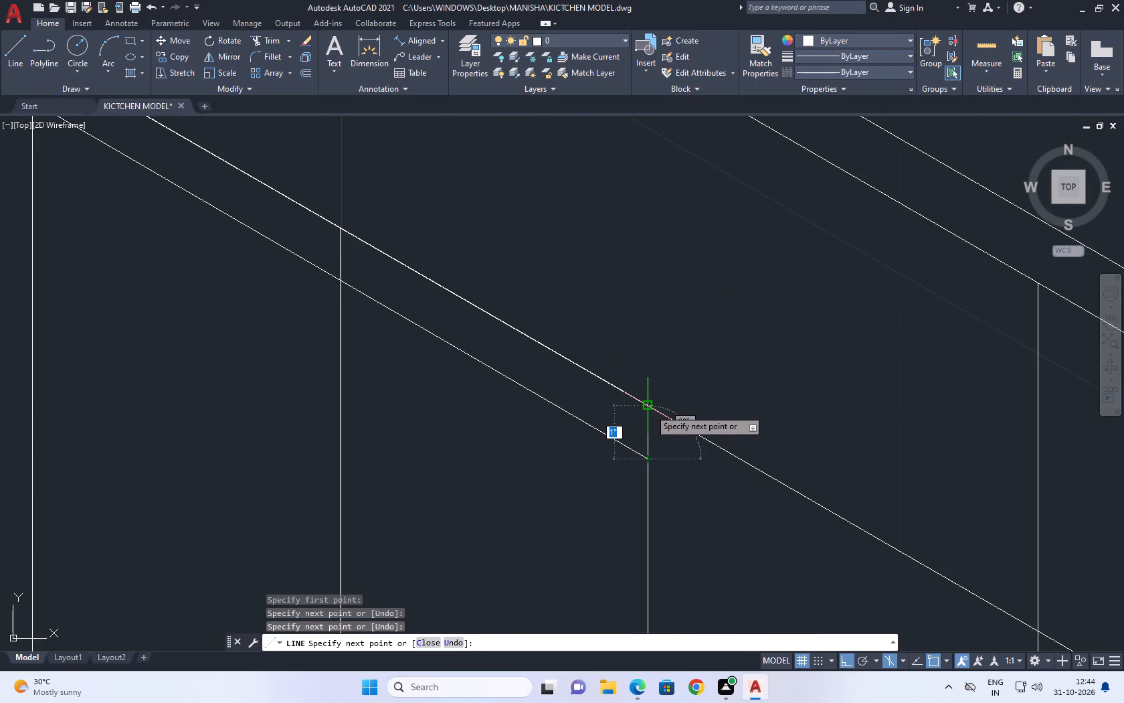
pyautogui.click(650, 409)
pyautogui.rightClick(625, 285)
pyautogui.click(664, 304)
pyautogui.scroll(-2, 699, 317)
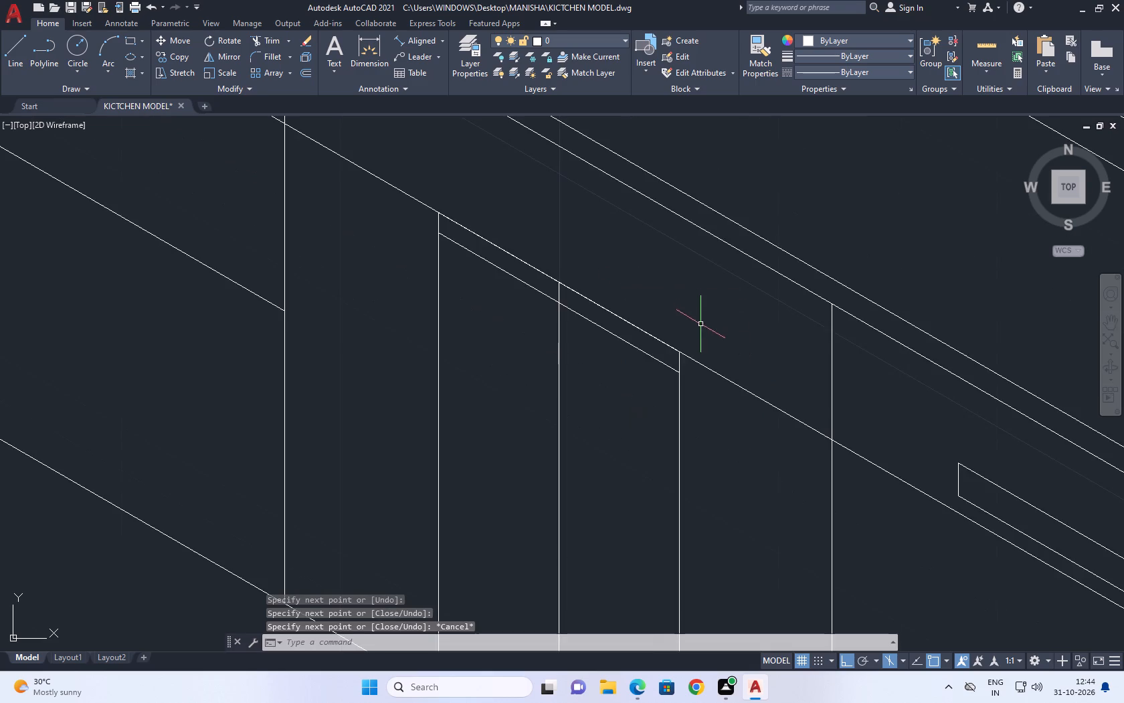
# Trim the three verticals below the handle outline on the third cabinet's front.
pyautogui.moveTo(701, 343); pyautogui.dragTo(717, 461, button='middle')
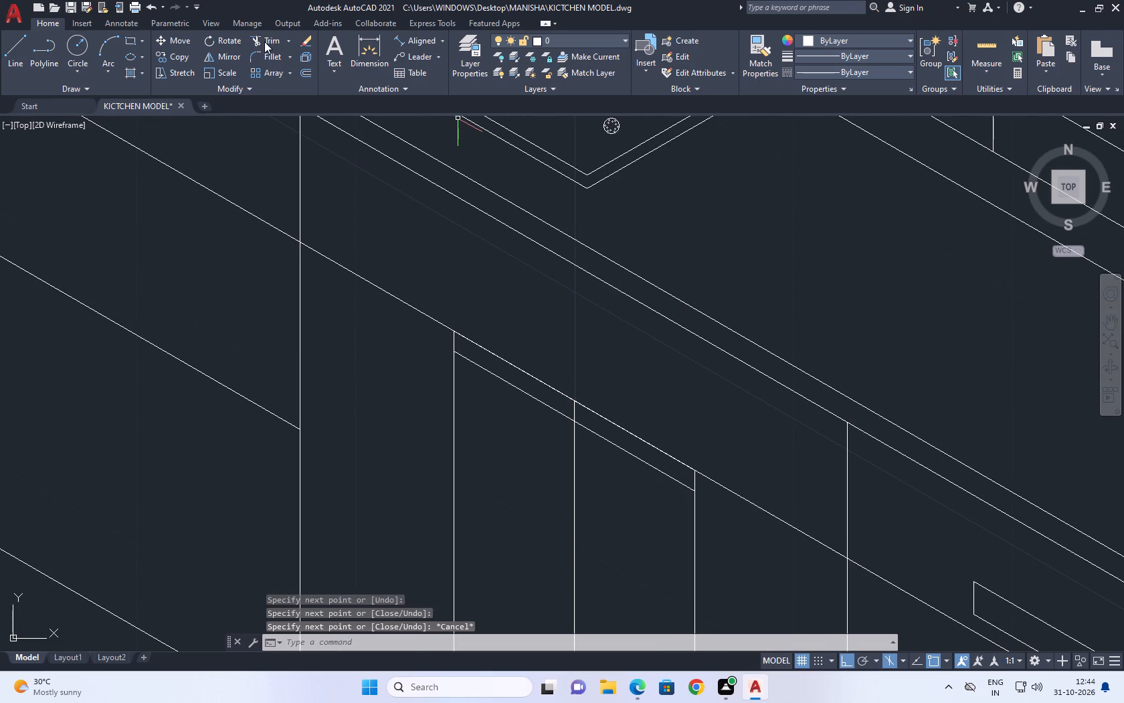
pyautogui.click(264, 42)
pyautogui.click(389, 369)
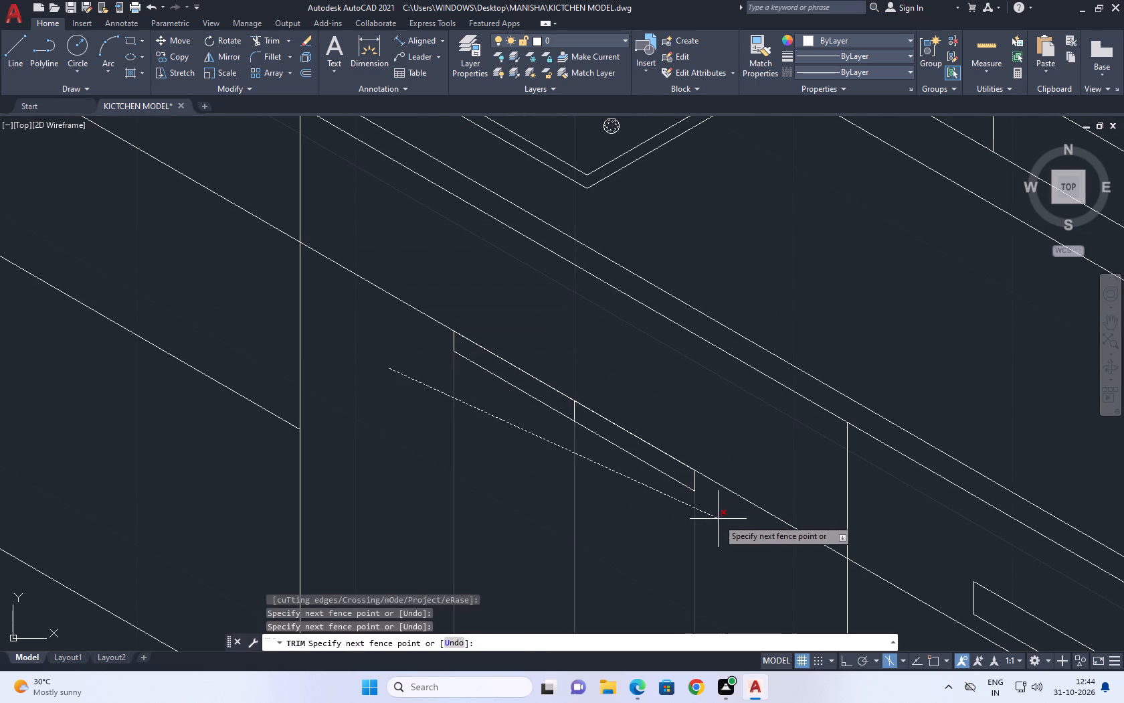
pyautogui.click(735, 532)
pyautogui.moveTo(738, 410); pyautogui.dragTo(737, 398, button='right')
pyautogui.click(774, 420)
pyautogui.scroll(-2, 676, 374)
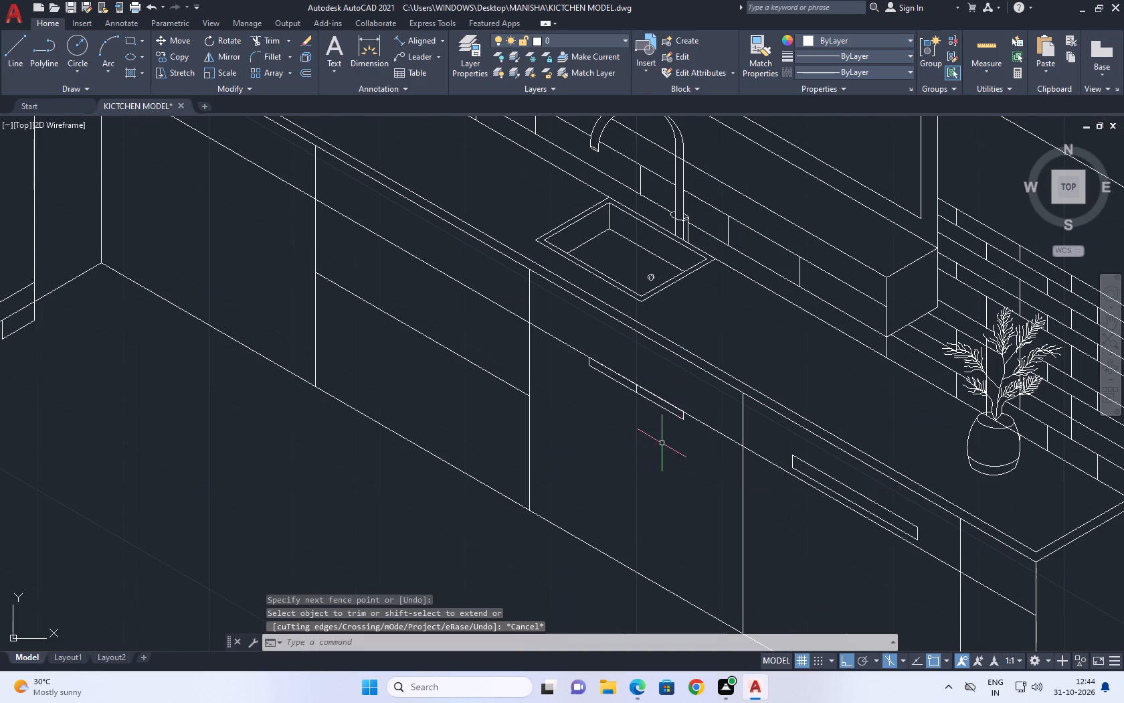
# Move the third cabinet's handle outline up by its own depth so its lower edge sits on the drawer line.
pyautogui.scroll(1, 584, 353)
pyautogui.moveTo(579, 335); pyautogui.dragTo(583, 344)
pyautogui.click(777, 546)
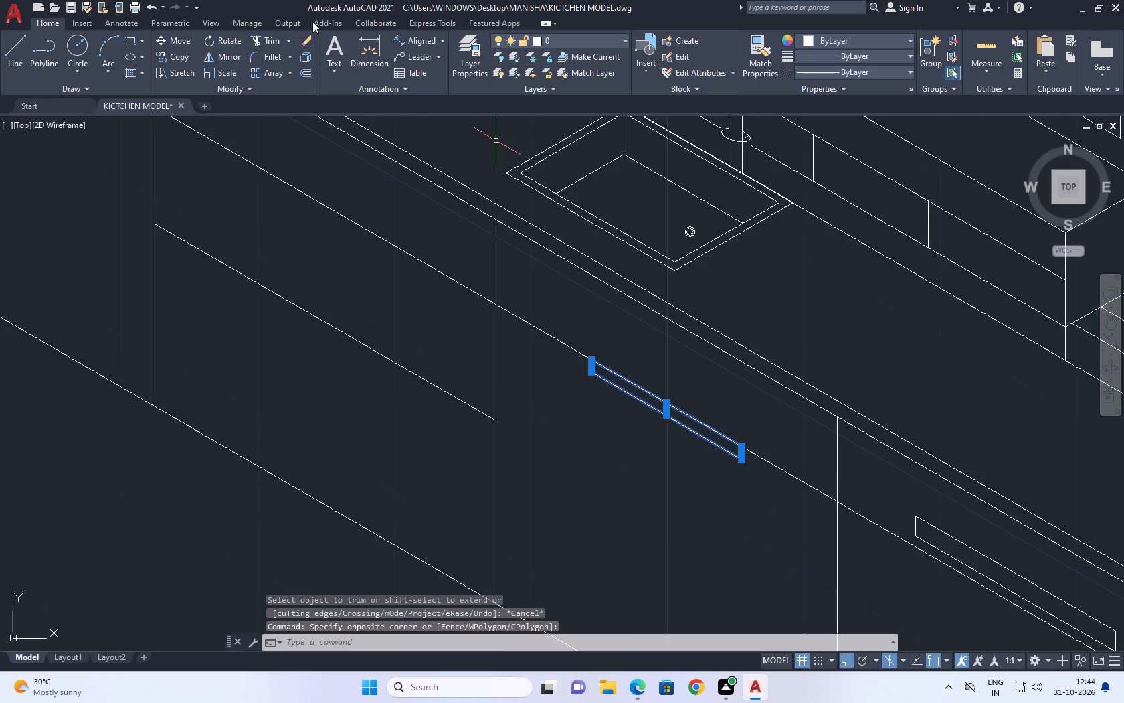
pyautogui.click(176, 44)
pyautogui.scroll(2, 756, 472)
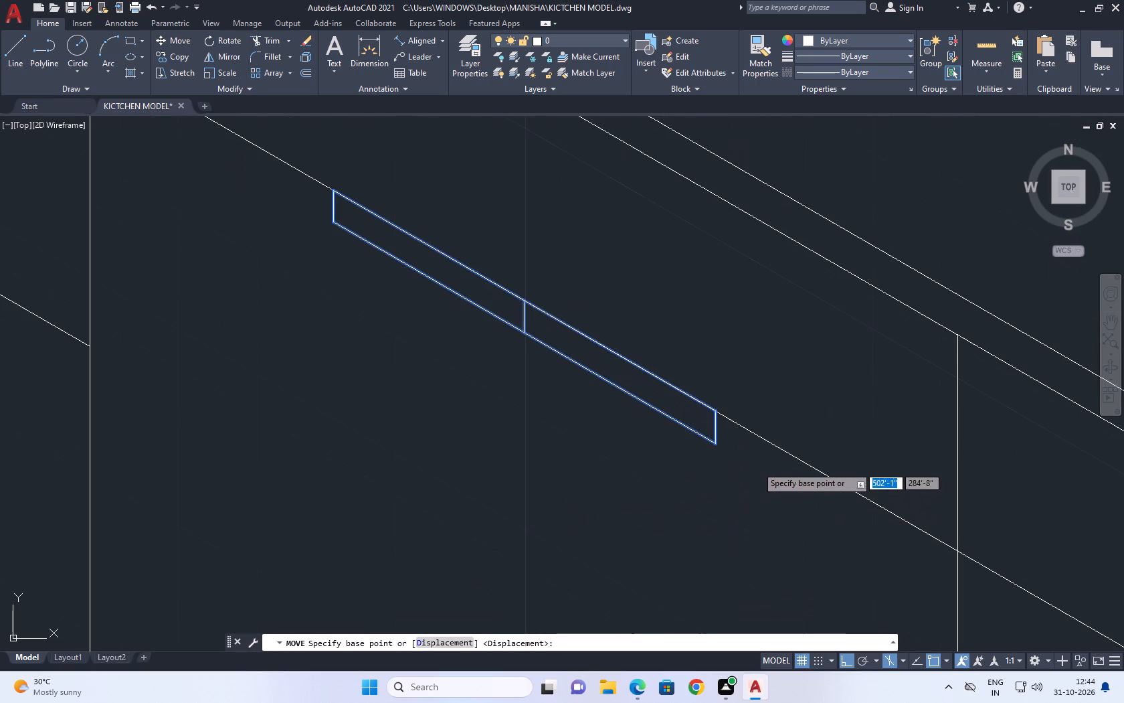
pyautogui.click(713, 447)
pyautogui.click(719, 414)
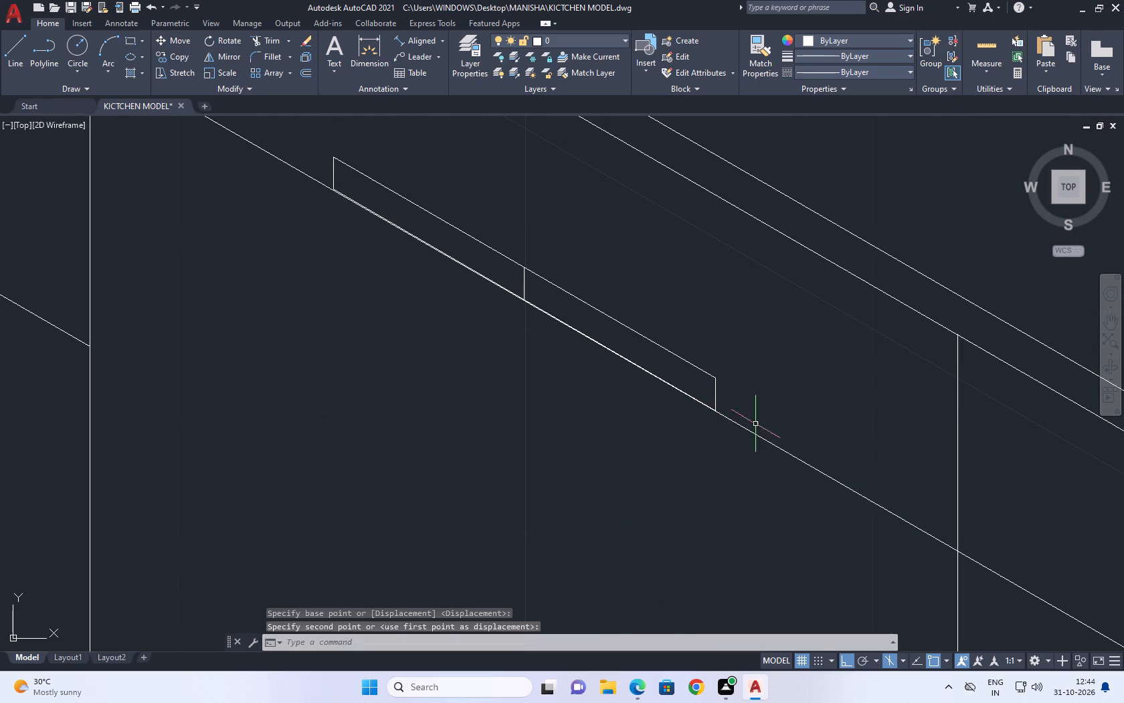
pyautogui.scroll(-3, 761, 424)
pyautogui.moveTo(842, 391); pyautogui.dragTo(753, 268, button='middle')
pyautogui.moveTo(653, 315); pyautogui.dragTo(645, 370, button='middle')
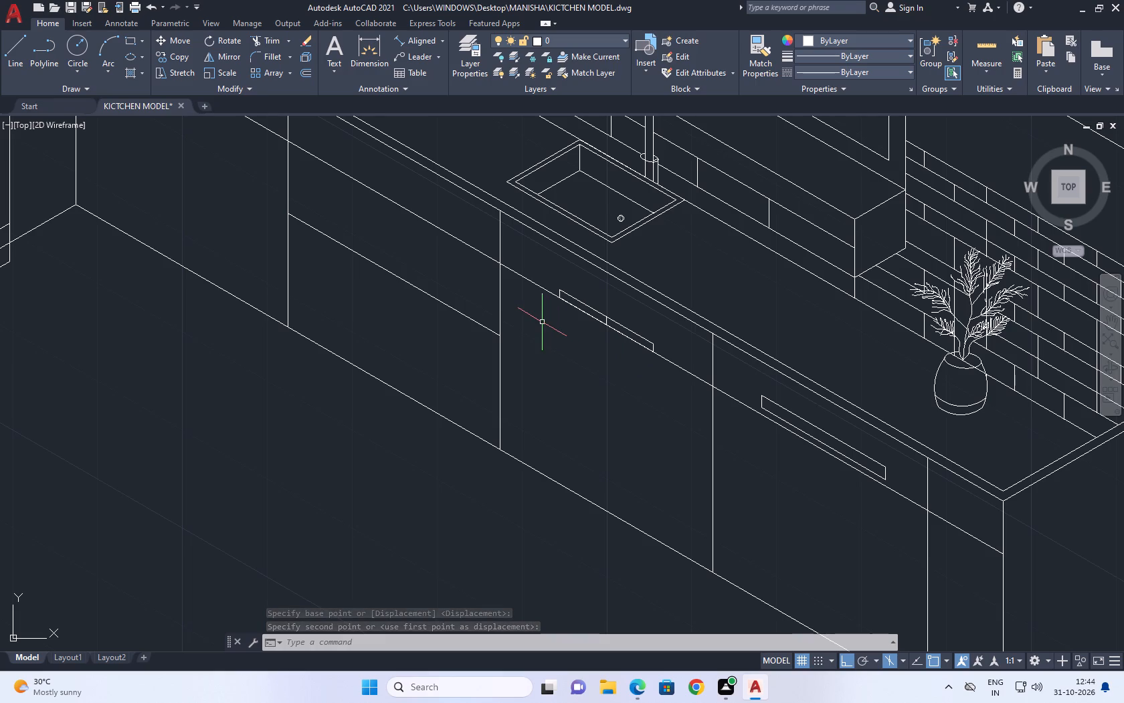
# Draw a vertical door division line about 1'-10" long from the midpoint of the fourth cabinet handle's lower edge, down past the base line.
pyautogui.moveTo(775, 453); pyautogui.dragTo(754, 432, button='middle')
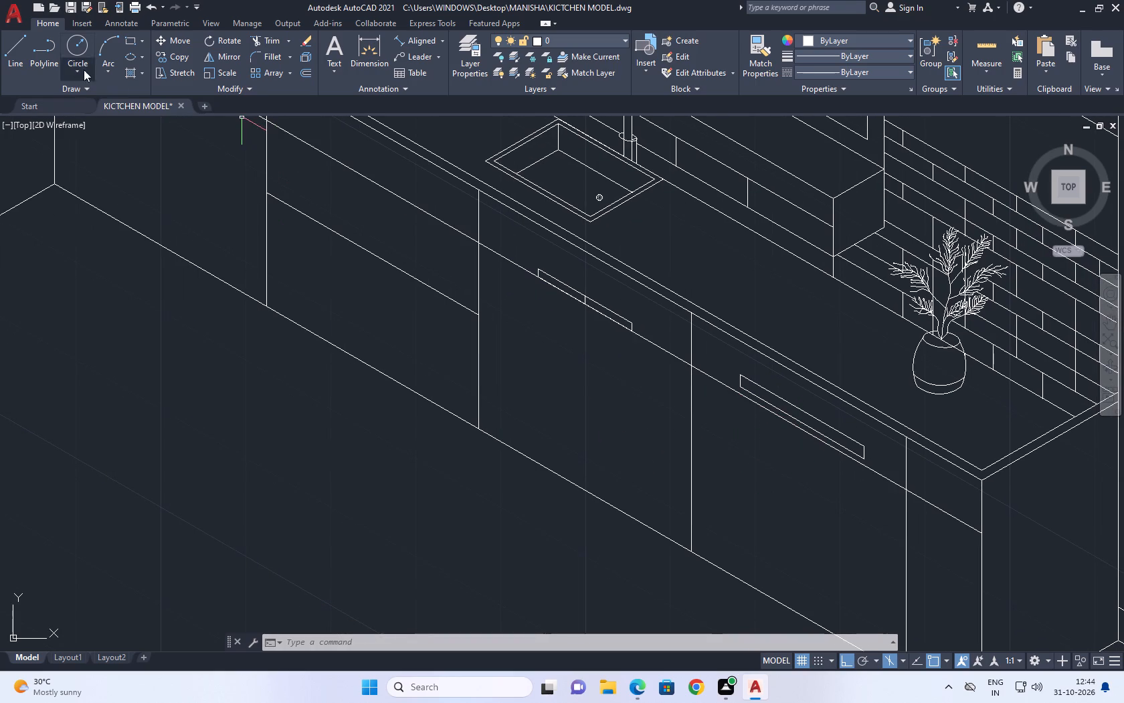
pyautogui.click(19, 47)
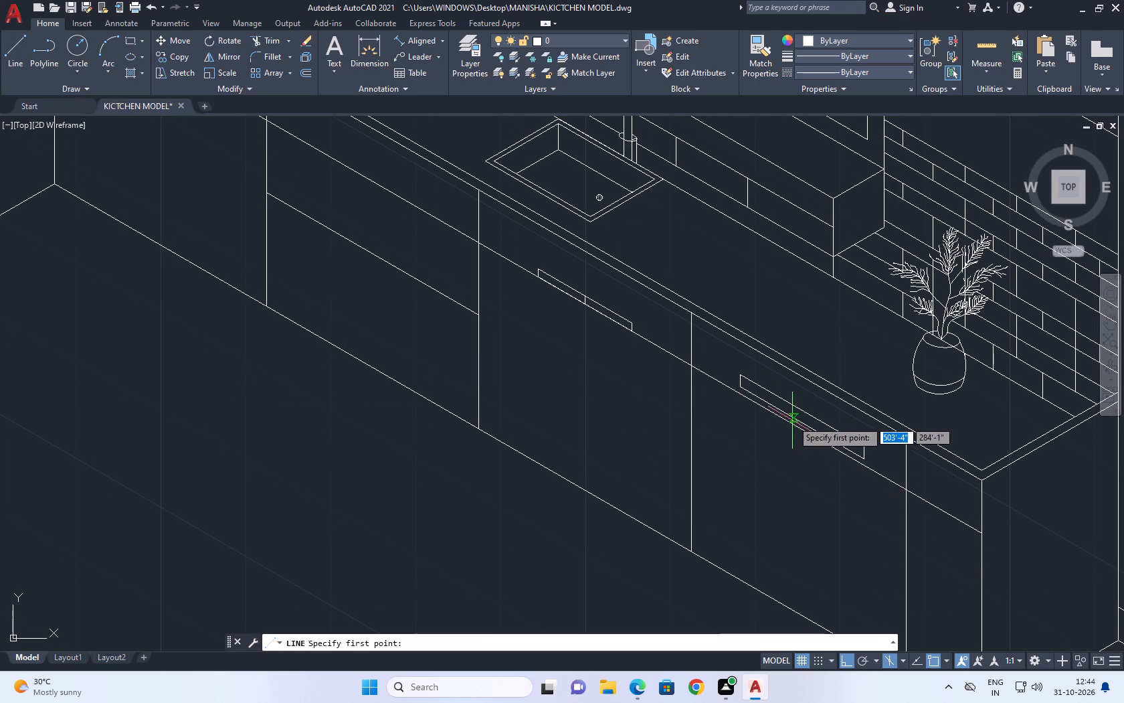
pyautogui.click(800, 425)
pyautogui.moveTo(778, 574); pyautogui.dragTo(788, 510, button='middle')
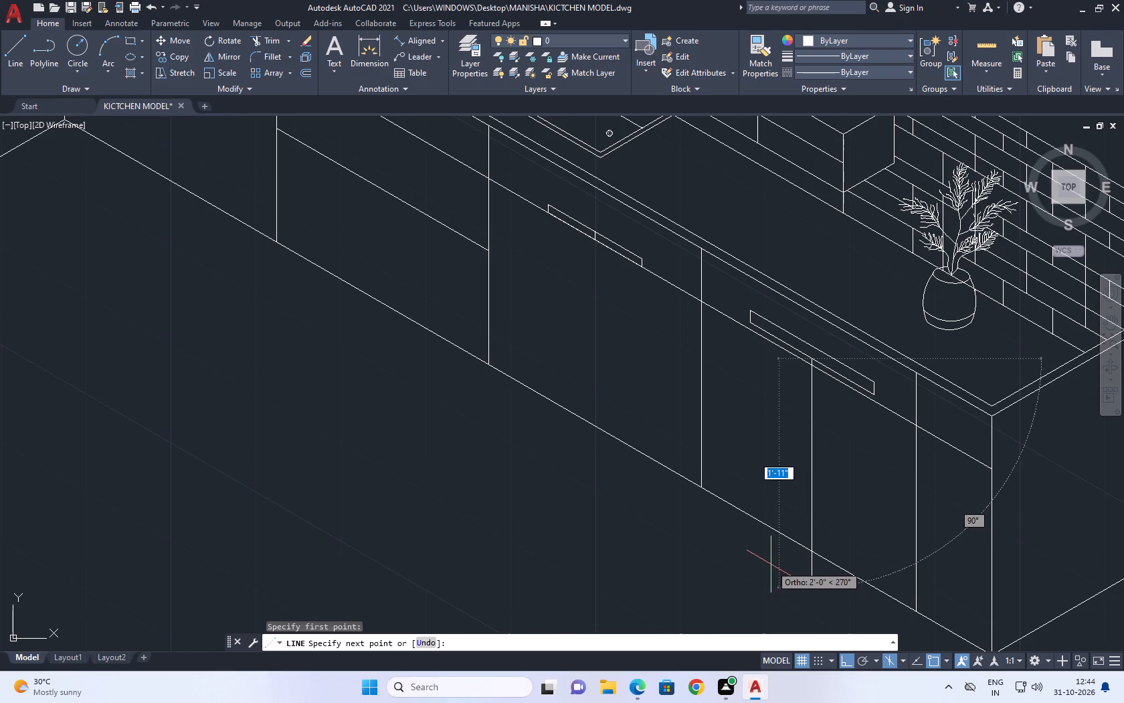
pyautogui.click(810, 582)
pyautogui.rightClick(840, 516)
pyautogui.click(894, 379)
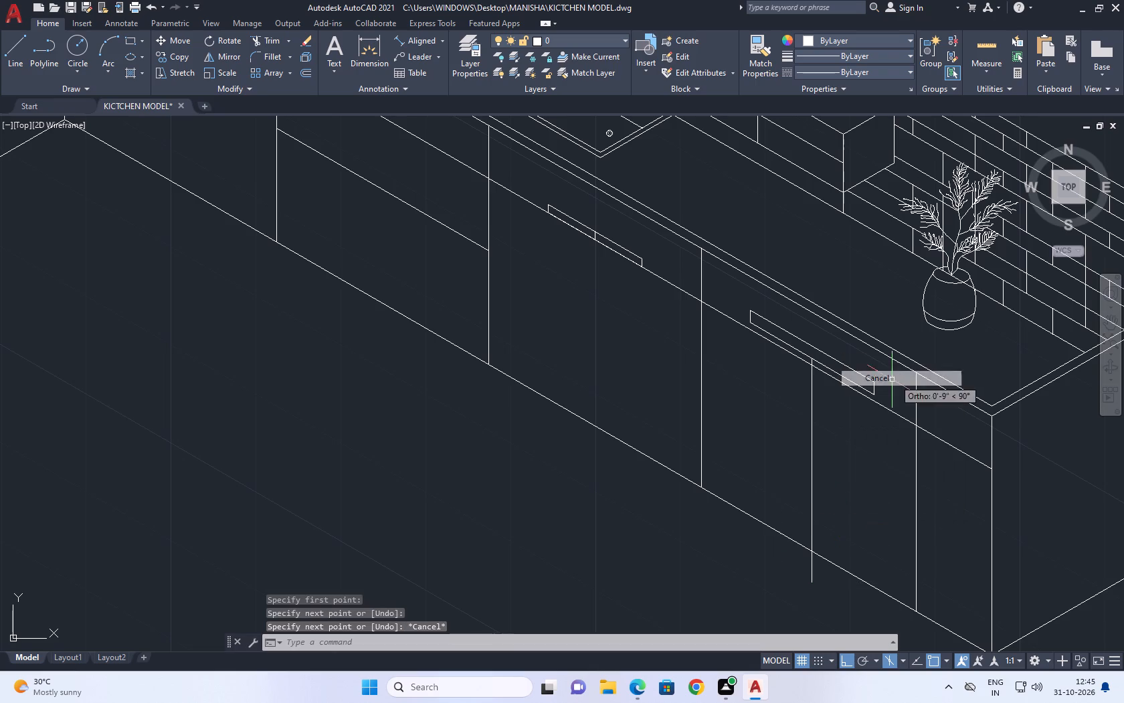
# Trim the part of the new door division line that hangs below the fourth cabinet's base line.
pyautogui.moveTo(867, 515); pyautogui.dragTo(617, 457, button='middle')
pyautogui.click(268, 40)
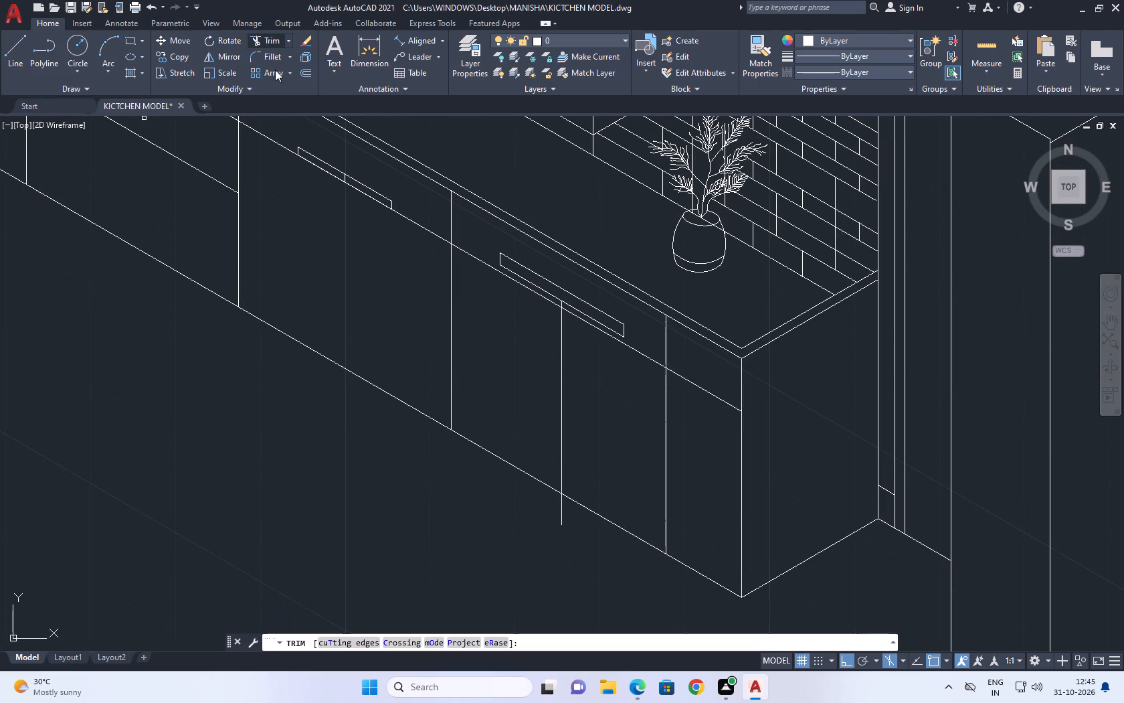
pyautogui.scroll(2, 539, 506)
pyautogui.click(595, 530)
pyautogui.rightClick(655, 436)
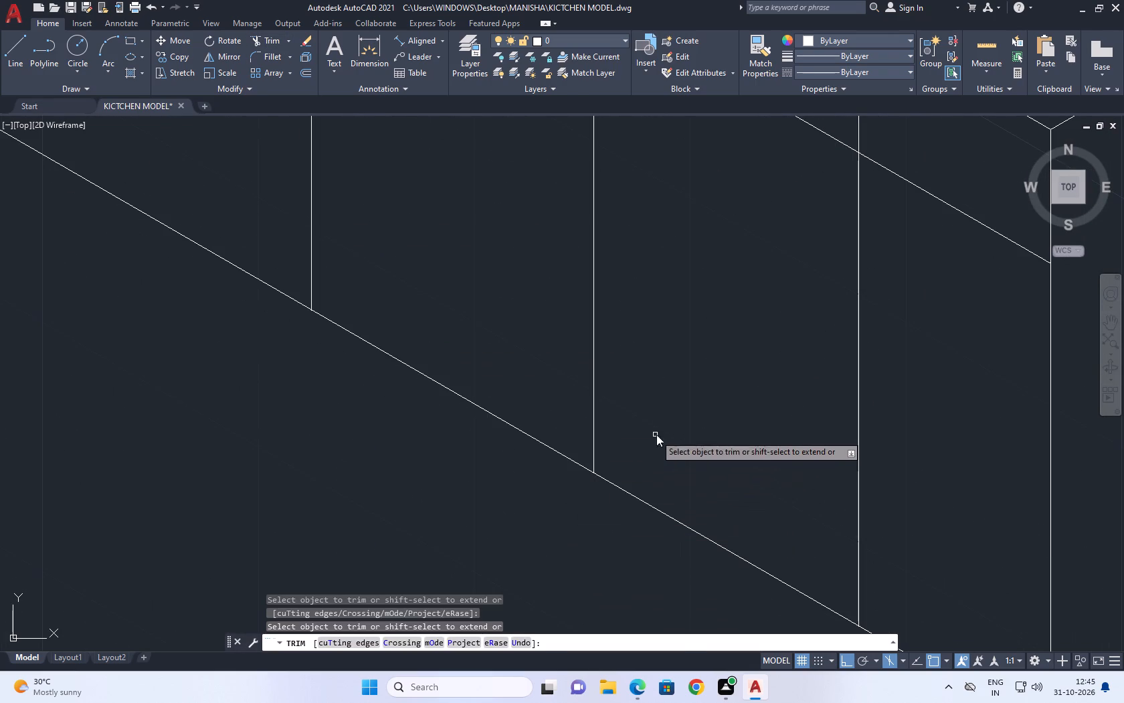
pyautogui.click(727, 459)
# Trim the short piece of the door division line between the fourth cabinet's handle and its drawer line.
pyautogui.moveTo(591, 374); pyautogui.dragTo(612, 422, button='middle')
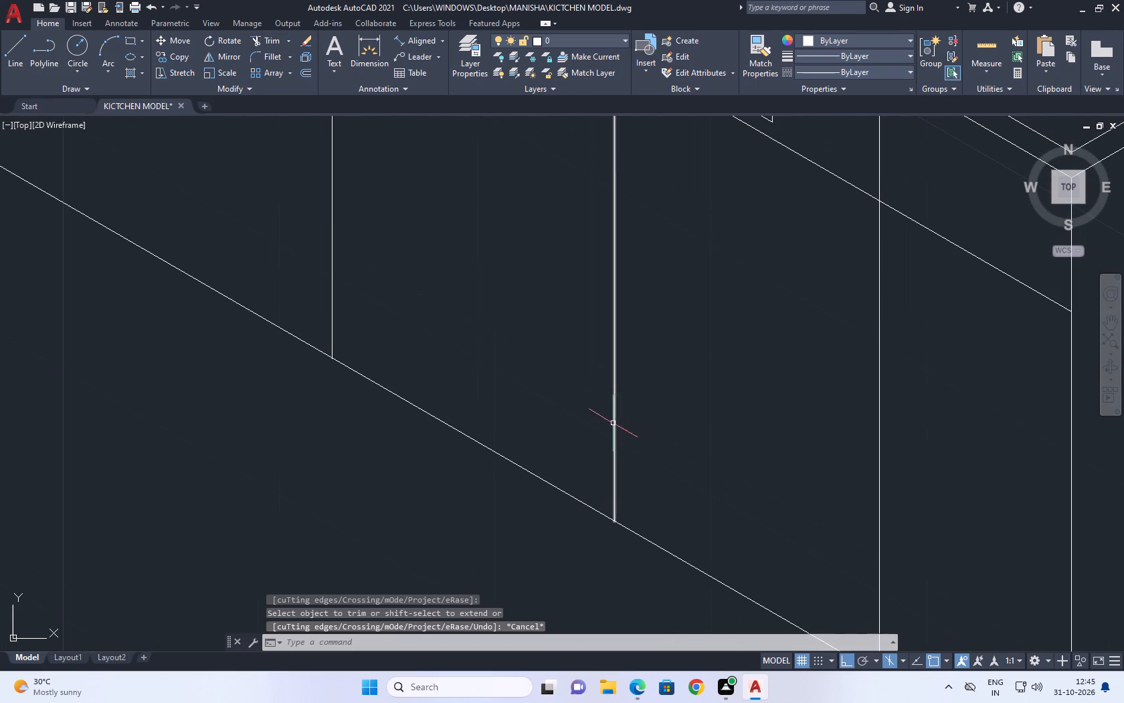
pyautogui.moveTo(612, 327); pyautogui.dragTo(647, 506, button='middle')
pyautogui.moveTo(682, 345); pyautogui.dragTo(679, 382, button='middle')
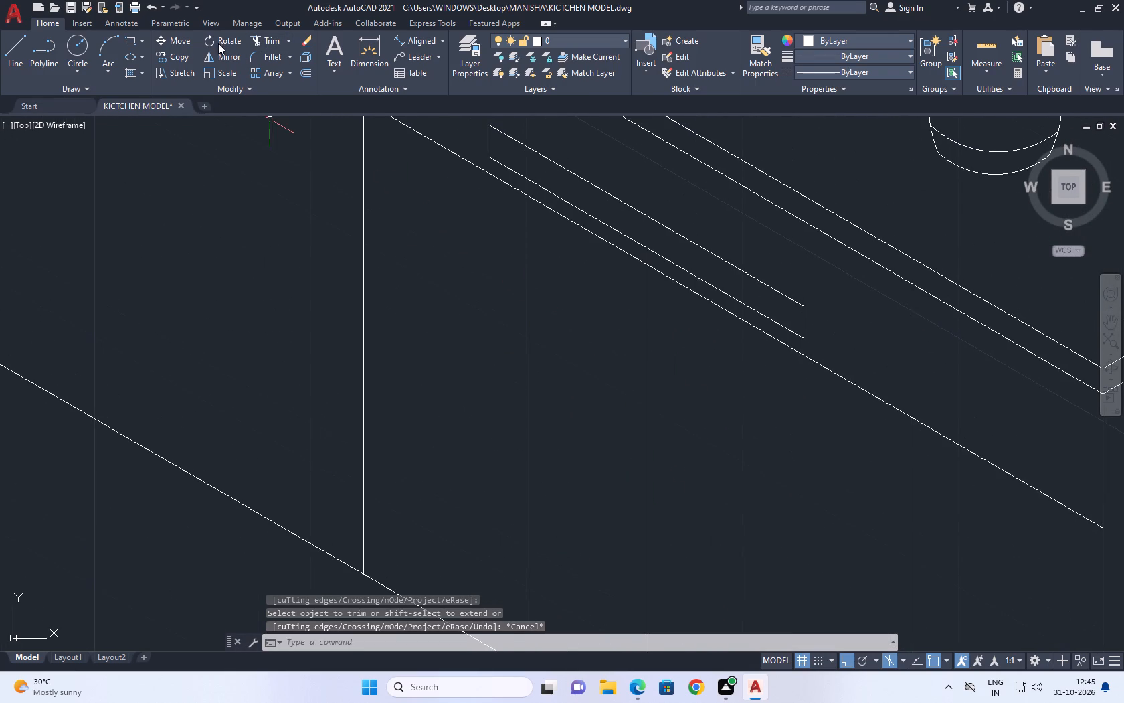
pyautogui.click(272, 42)
pyautogui.scroll(2, 656, 260)
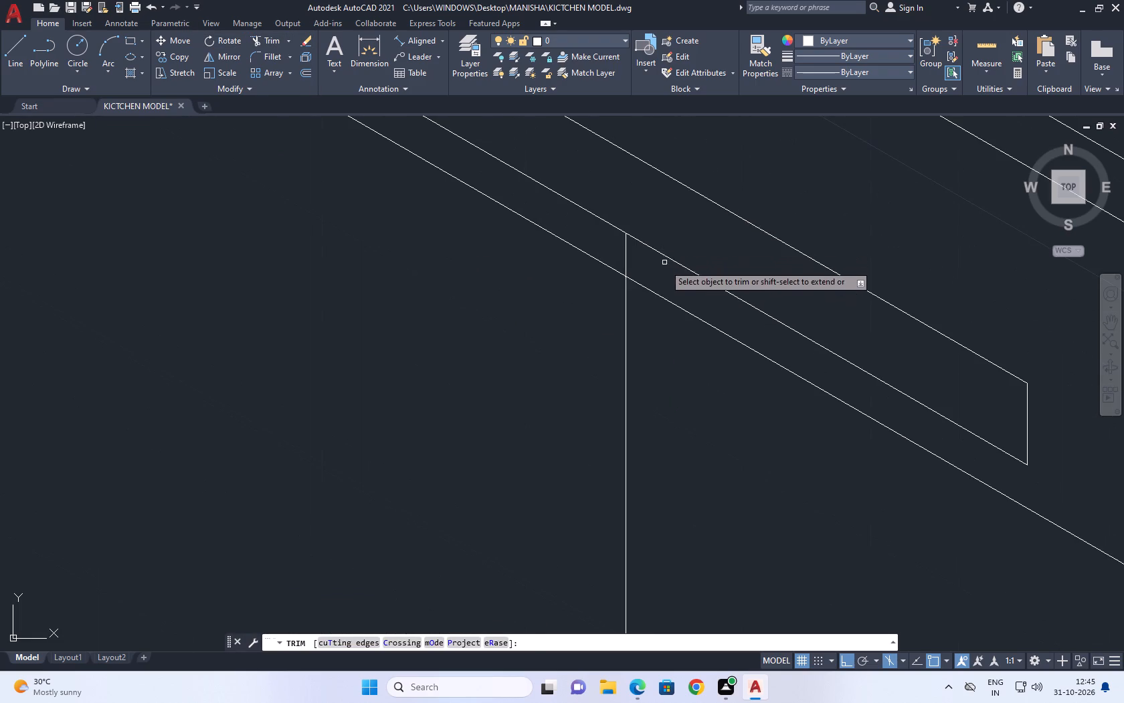
pyautogui.click(662, 275)
pyautogui.click(600, 247)
pyautogui.moveTo(672, 216); pyautogui.dragTo(676, 222)
pyautogui.rightClick(692, 229)
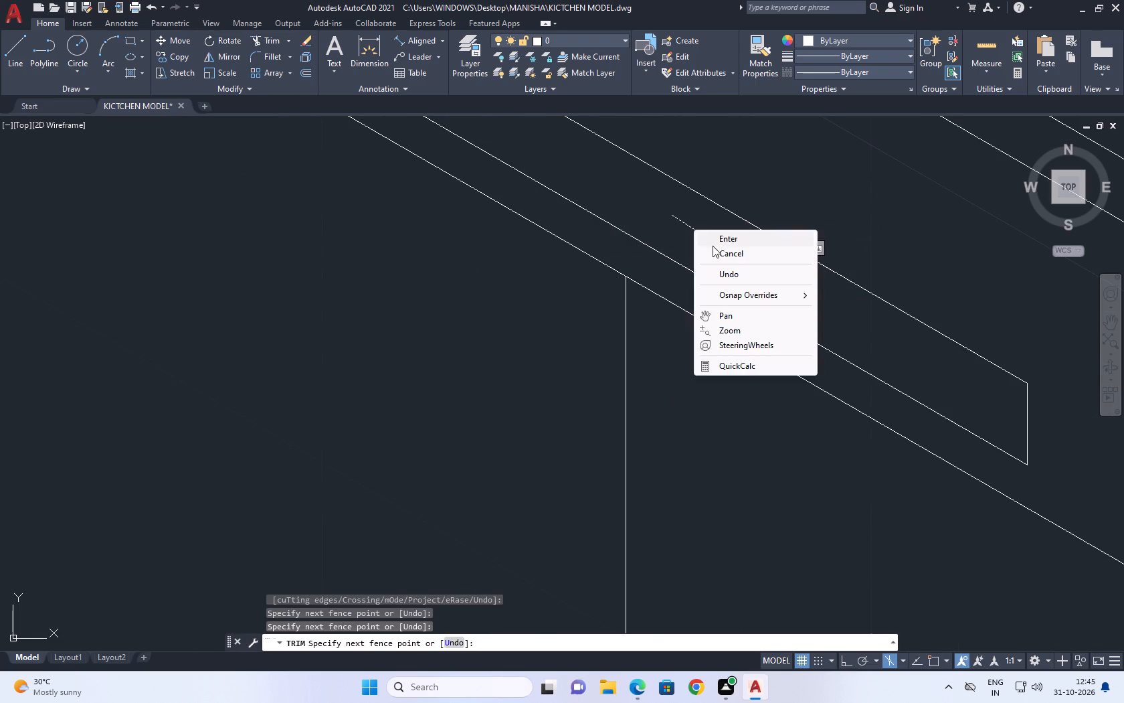
pyautogui.click(713, 246)
# Move the door division line from the fourth cabinet to the middle of the third cabinet's front, starting at the drawer line.
pyautogui.scroll(-4, 686, 301)
pyautogui.moveTo(508, 230); pyautogui.dragTo(565, 335, button='middle')
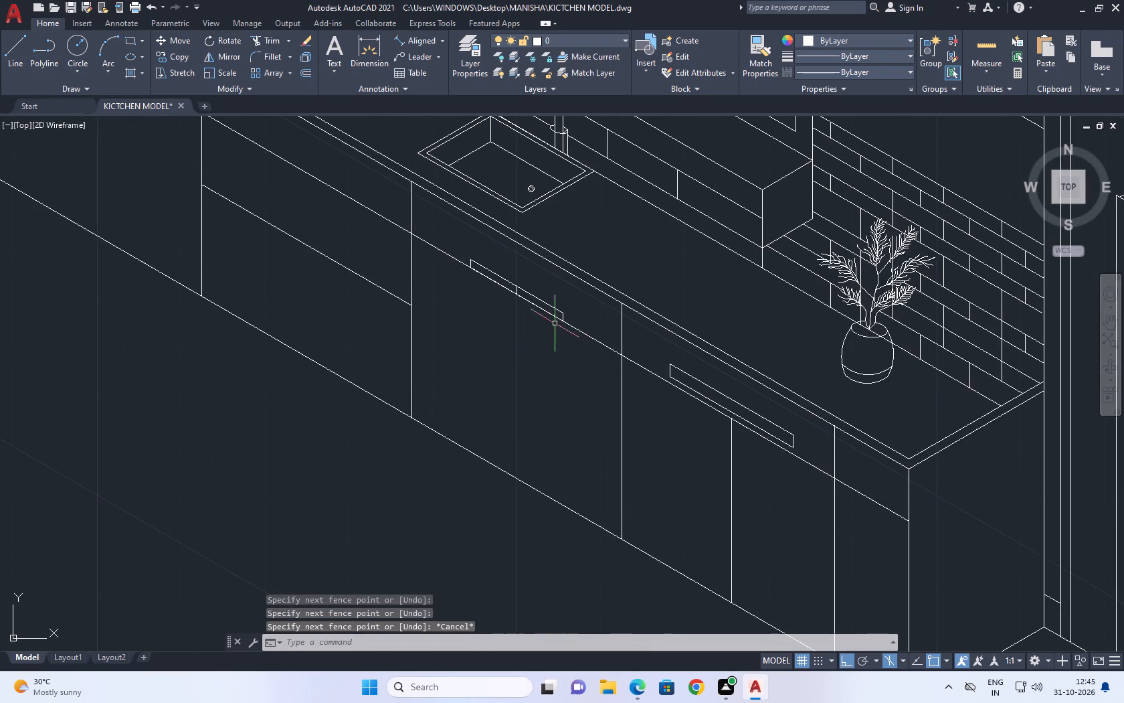
pyautogui.moveTo(461, 337); pyautogui.dragTo(492, 384, button='middle')
pyautogui.moveTo(676, 467); pyautogui.dragTo(691, 412, button='middle')
pyautogui.click(820, 497)
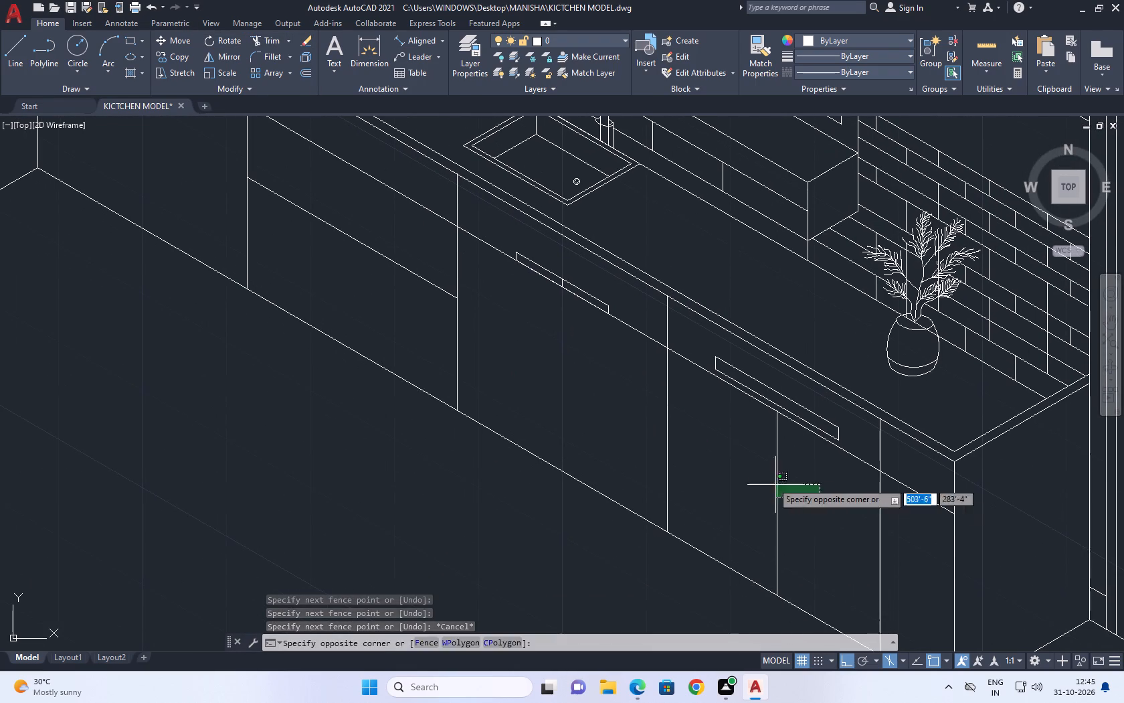
pyautogui.click(763, 465)
pyautogui.moveTo(197, 56); pyautogui.dragTo(212, 98, button='middle')
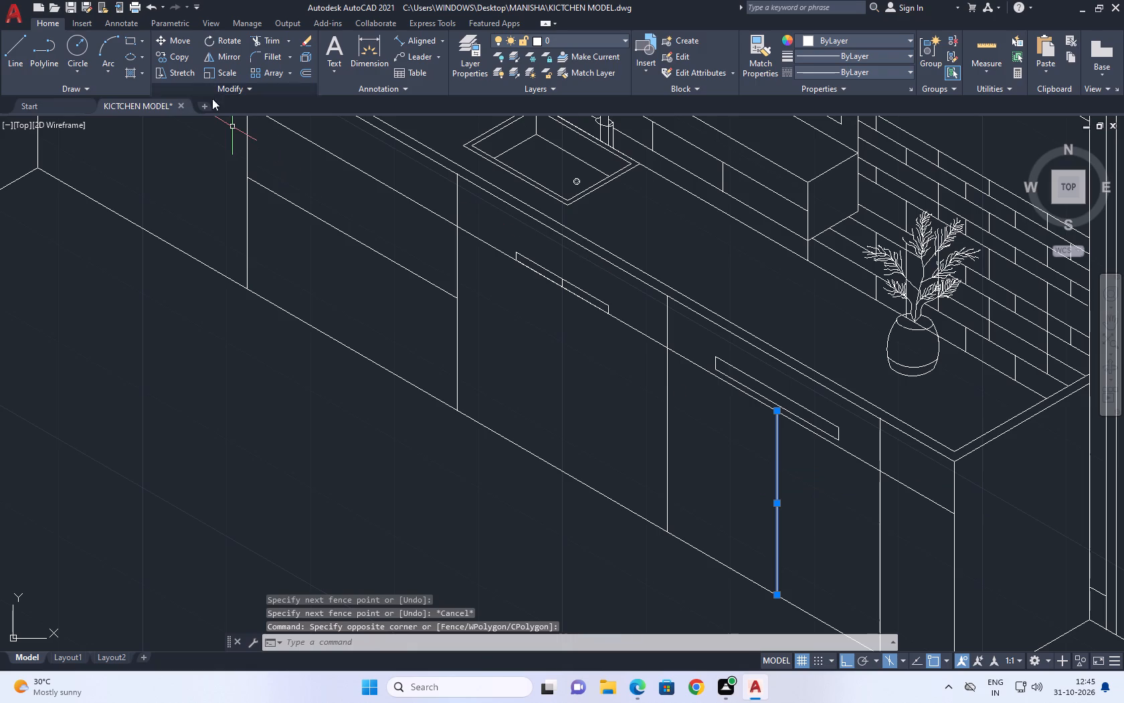
pyautogui.moveTo(212, 98); pyautogui.dragTo(218, 116, button='middle')
pyautogui.click(171, 39)
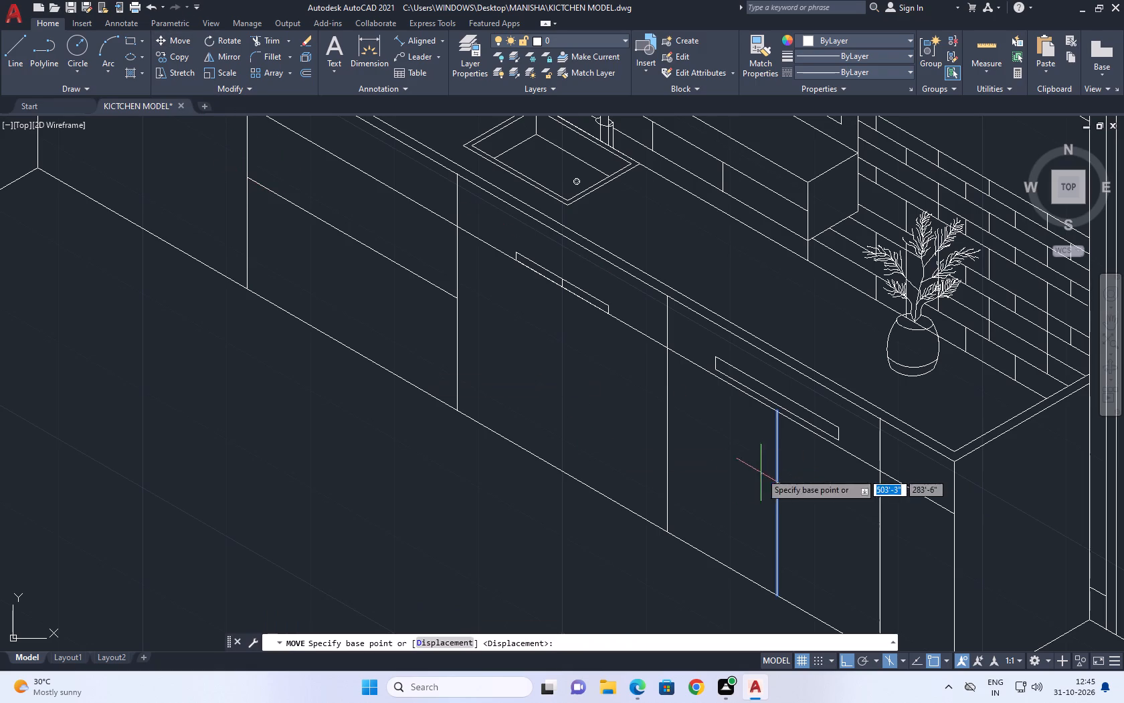
pyautogui.click(779, 412)
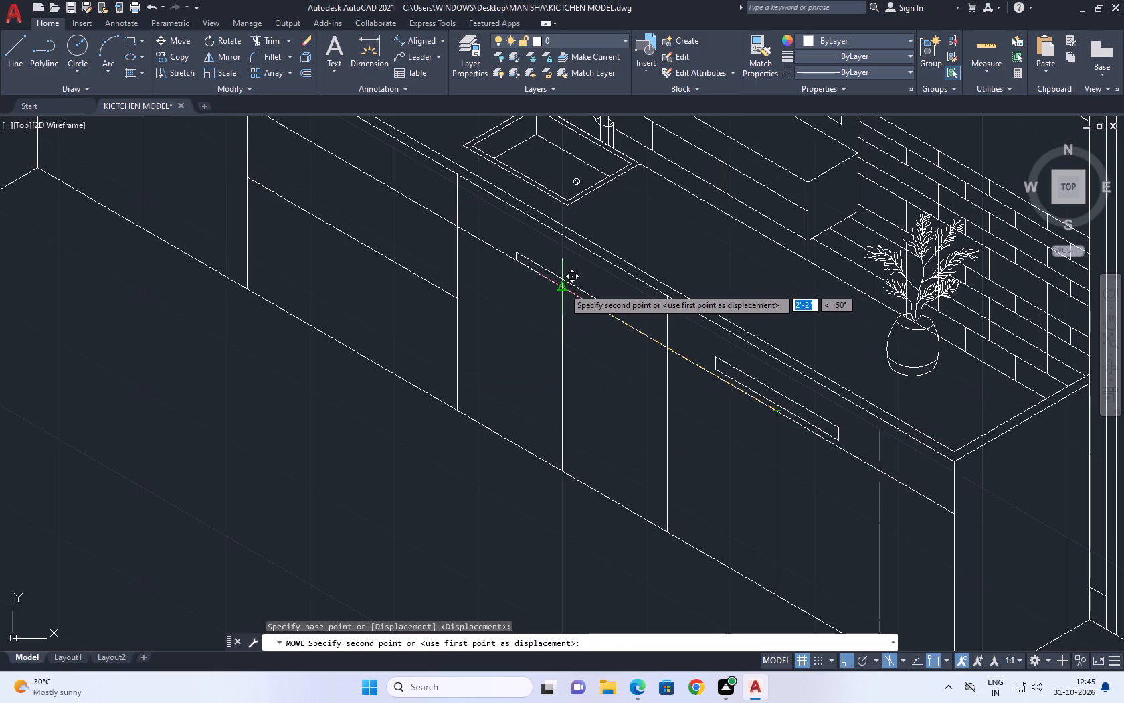
pyautogui.click(559, 286)
pyautogui.rightClick(579, 271)
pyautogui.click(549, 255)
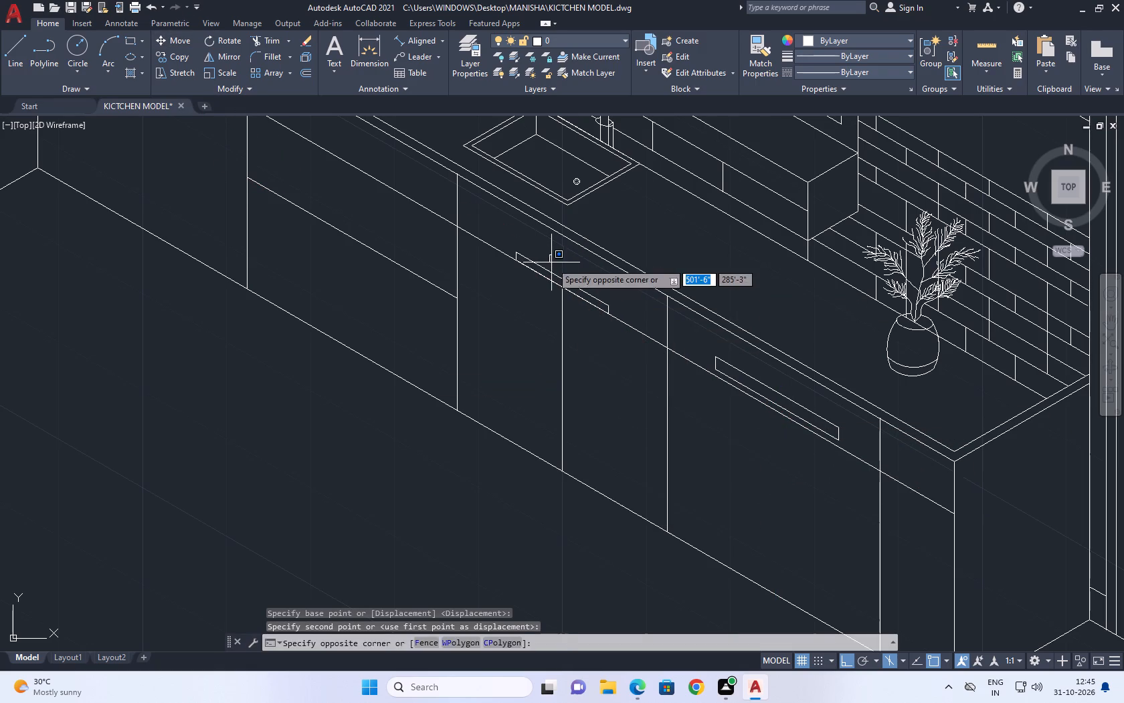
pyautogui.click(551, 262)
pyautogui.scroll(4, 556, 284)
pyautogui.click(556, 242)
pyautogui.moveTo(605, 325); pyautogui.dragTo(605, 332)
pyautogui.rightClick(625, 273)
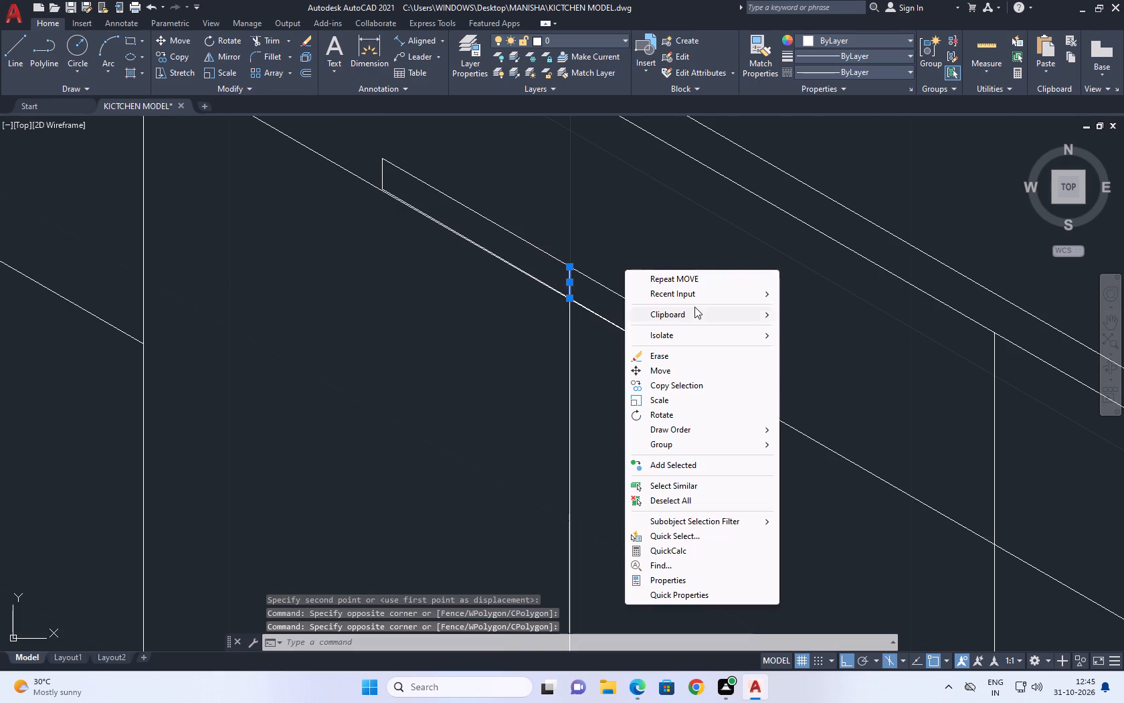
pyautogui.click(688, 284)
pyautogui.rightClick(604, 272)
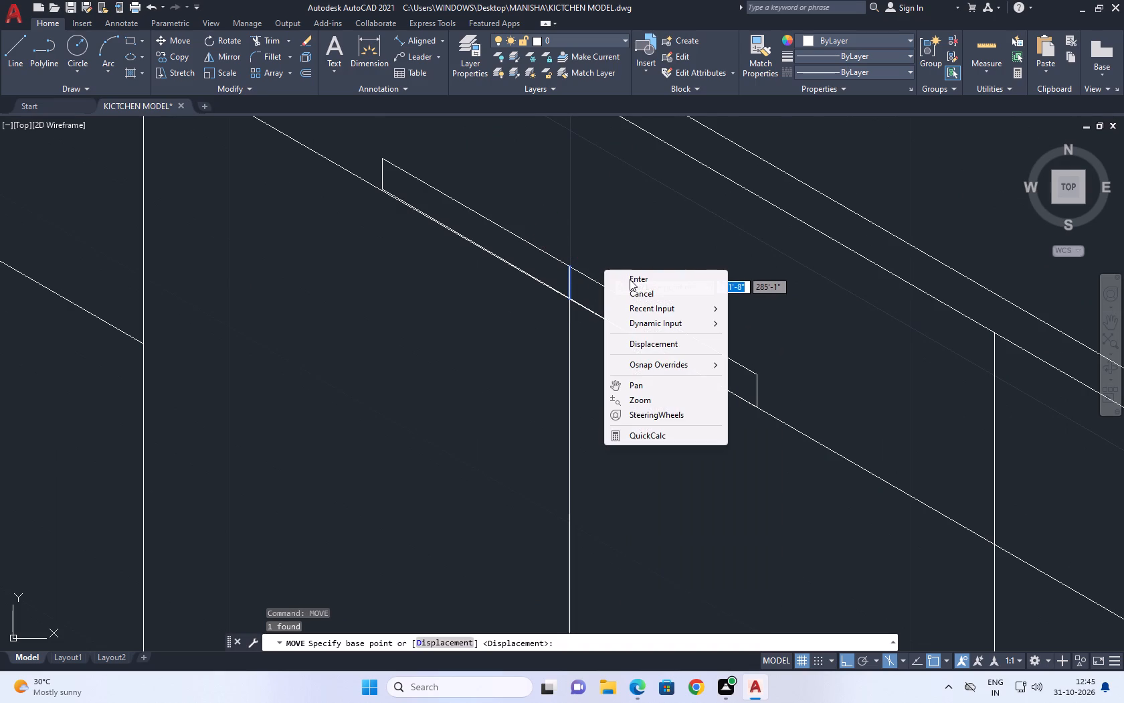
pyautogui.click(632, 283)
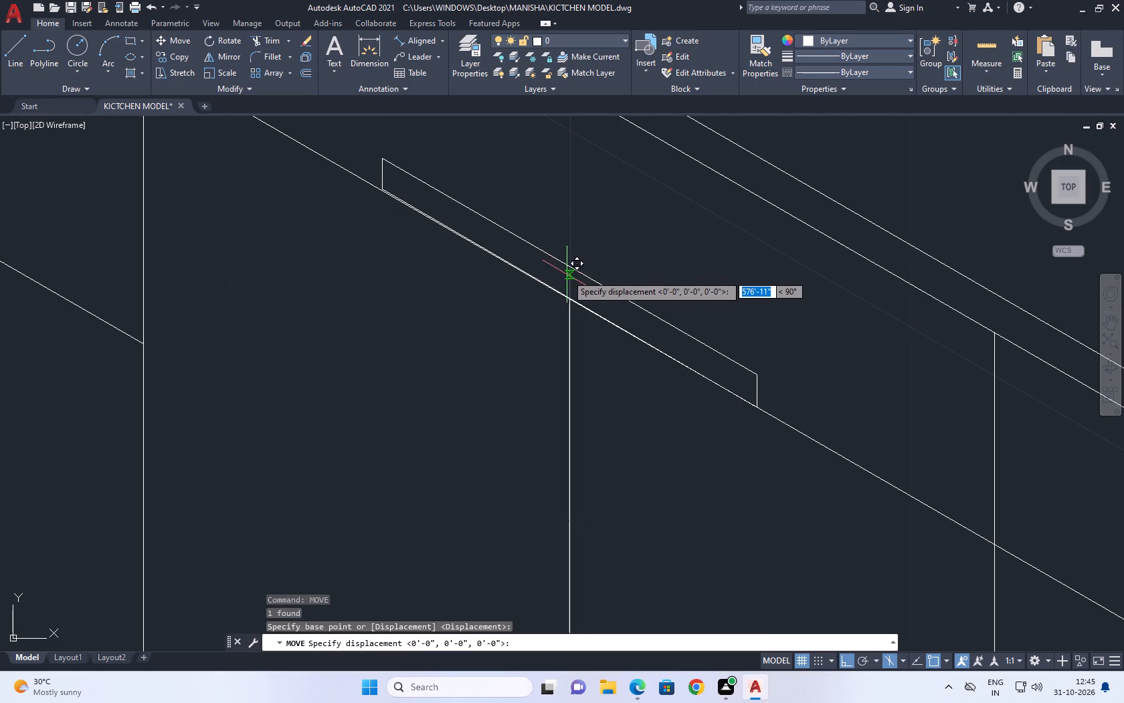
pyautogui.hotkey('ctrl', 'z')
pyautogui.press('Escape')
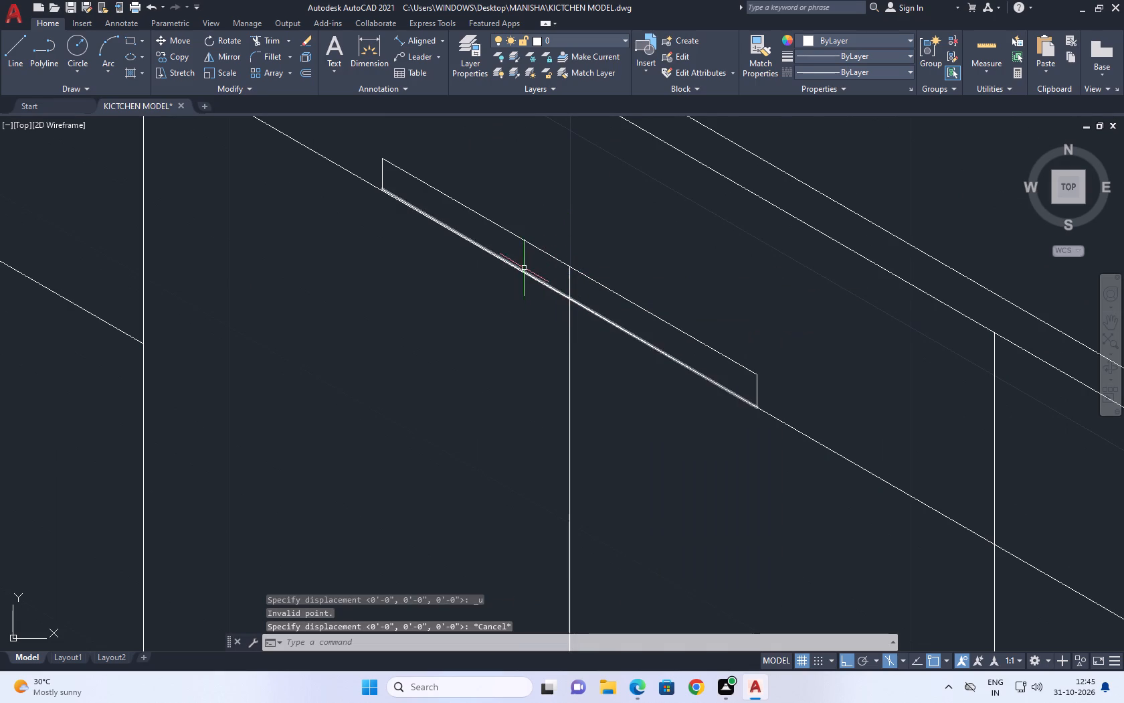
# Delete the lower edge line doubled against the drawer line and the short centre vertical inside the third cabinet's handle.
pyautogui.scroll(2, 367, 183)
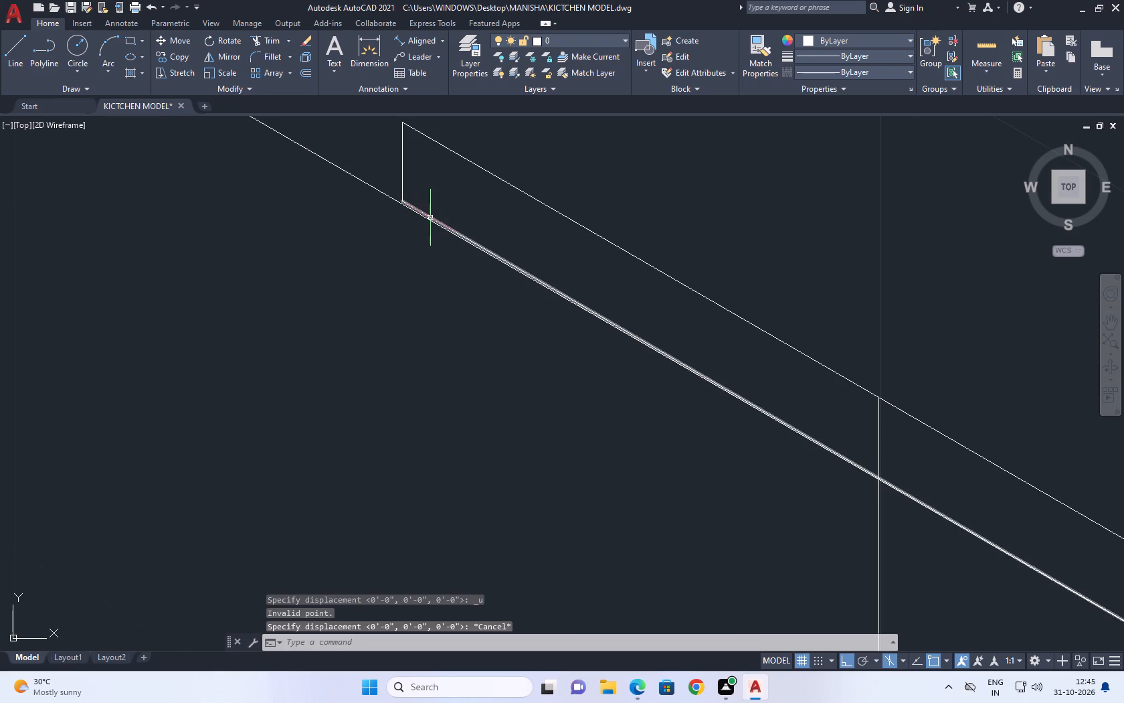
pyautogui.click(430, 218)
pyautogui.press('Delete')
pyautogui.scroll(-1, 550, 345)
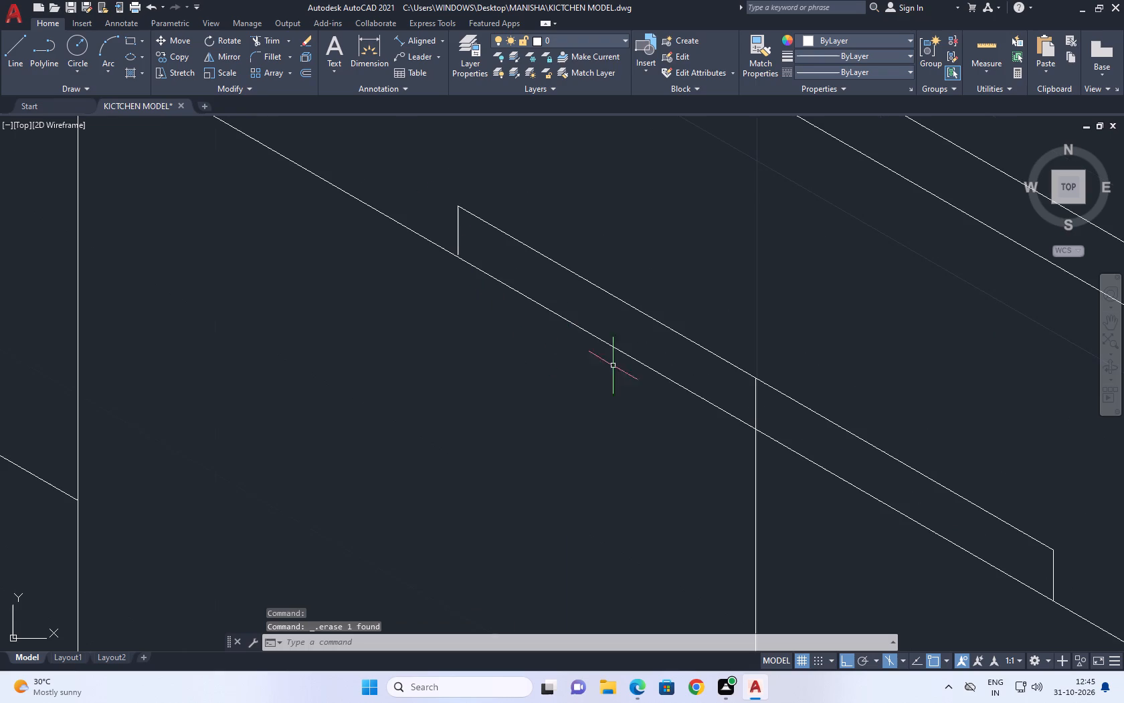
pyautogui.click(756, 388)
pyautogui.press('Delete')
pyautogui.scroll(-1, 722, 394)
# Extend the short end line of the third cabinet's handle nearest the second cabinet down to the drawer line.
pyautogui.press('e')
pyautogui.press('x')
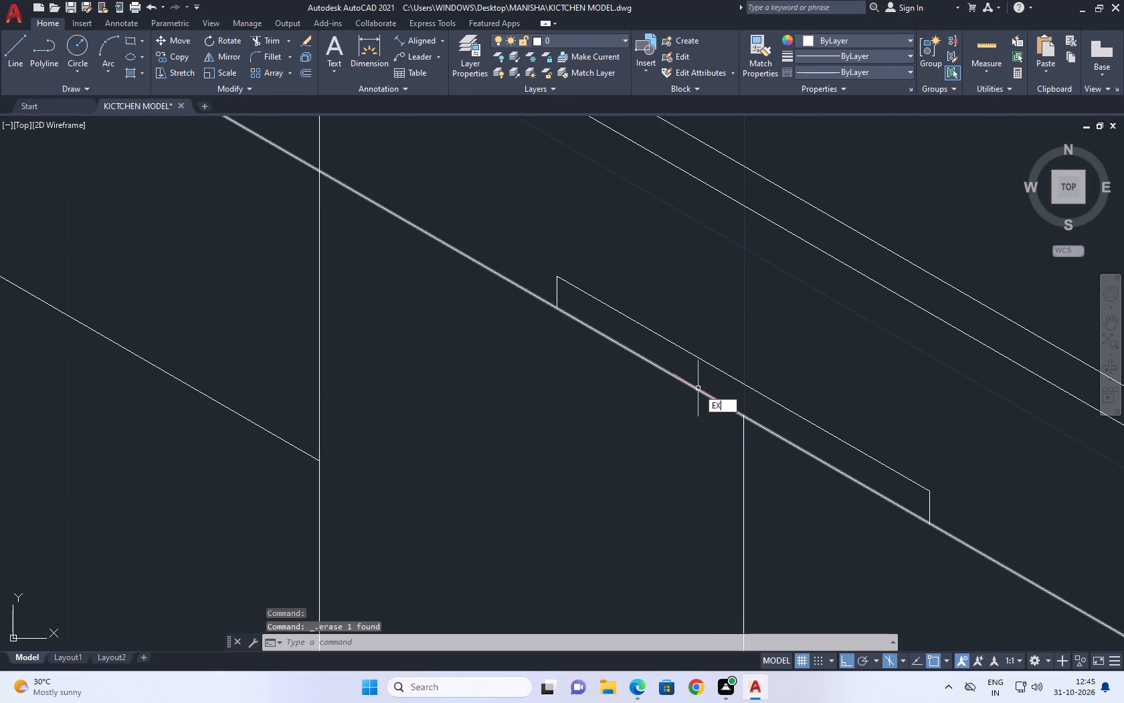
pyautogui.press('space')
pyautogui.click(545, 289)
pyautogui.click(579, 307)
pyautogui.press('Escape')
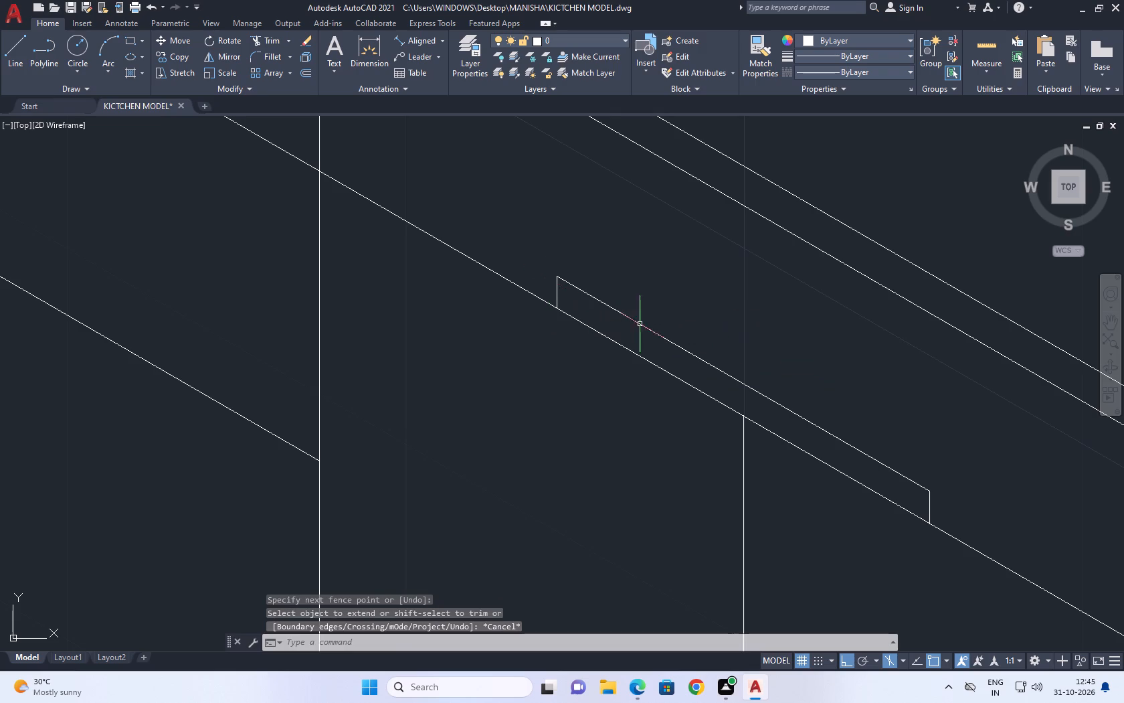
# Examine the other end of the third cabinet's handle and the whole row of base cabinets under the sink counter.
pyautogui.moveTo(874, 462); pyautogui.dragTo(698, 331, button='middle')
pyautogui.scroll(4, 801, 418)
pyautogui.scroll(2, 911, 346)
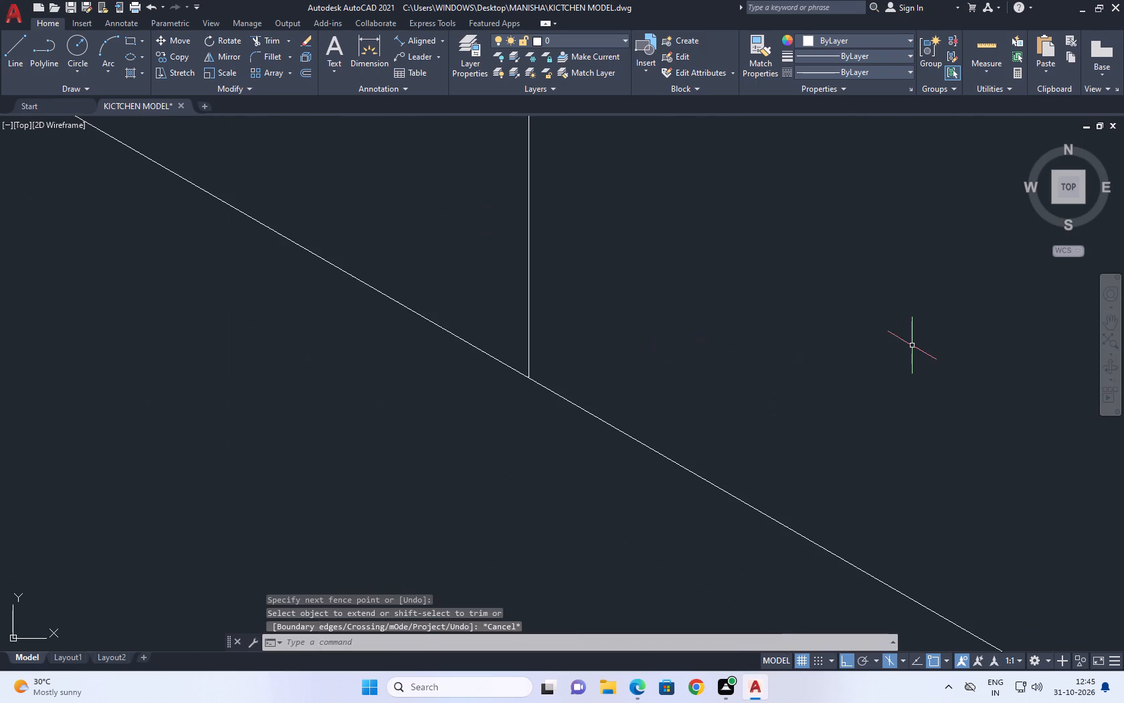
pyautogui.scroll(-8, 587, 399)
pyautogui.scroll(1, 600, 399)
pyautogui.scroll(-3, 604, 398)
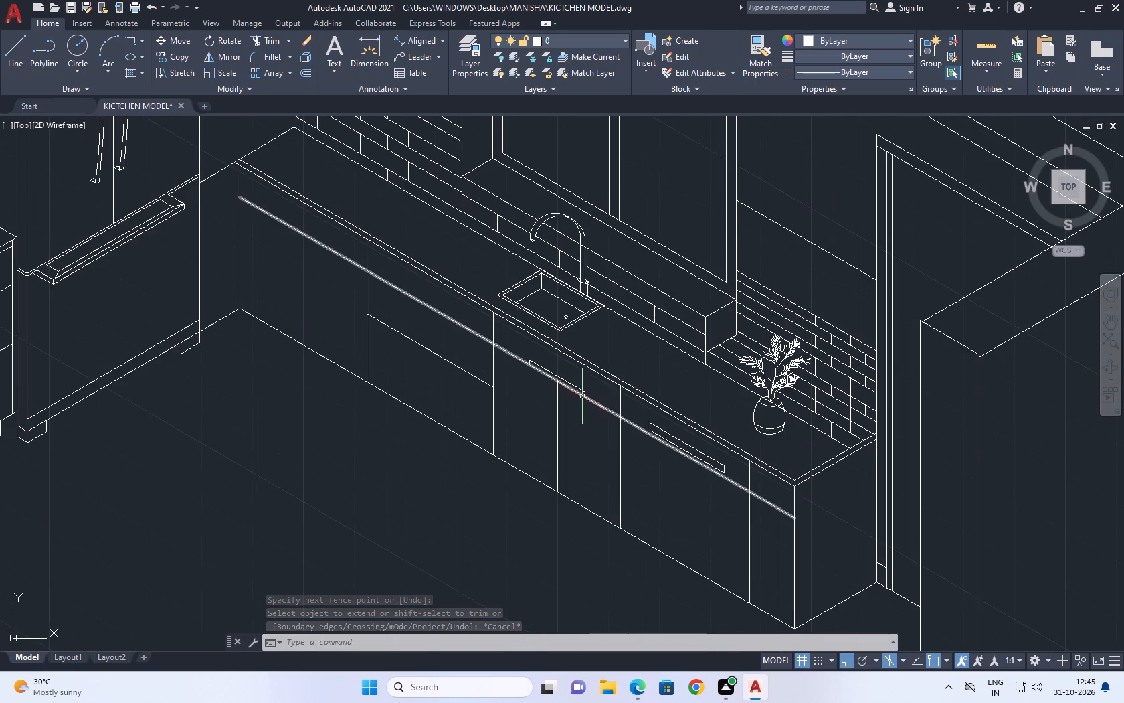
pyautogui.moveTo(666, 418); pyautogui.dragTo(704, 445, button='middle')
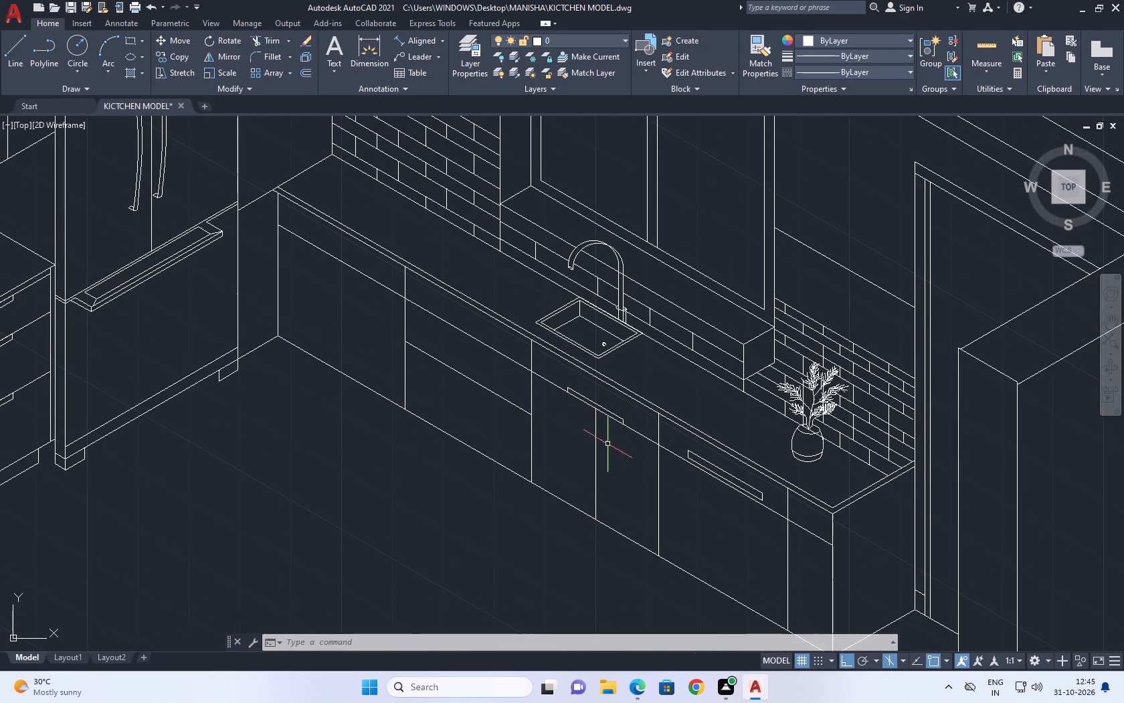
pyautogui.moveTo(596, 433); pyautogui.dragTo(627, 459, button='middle')
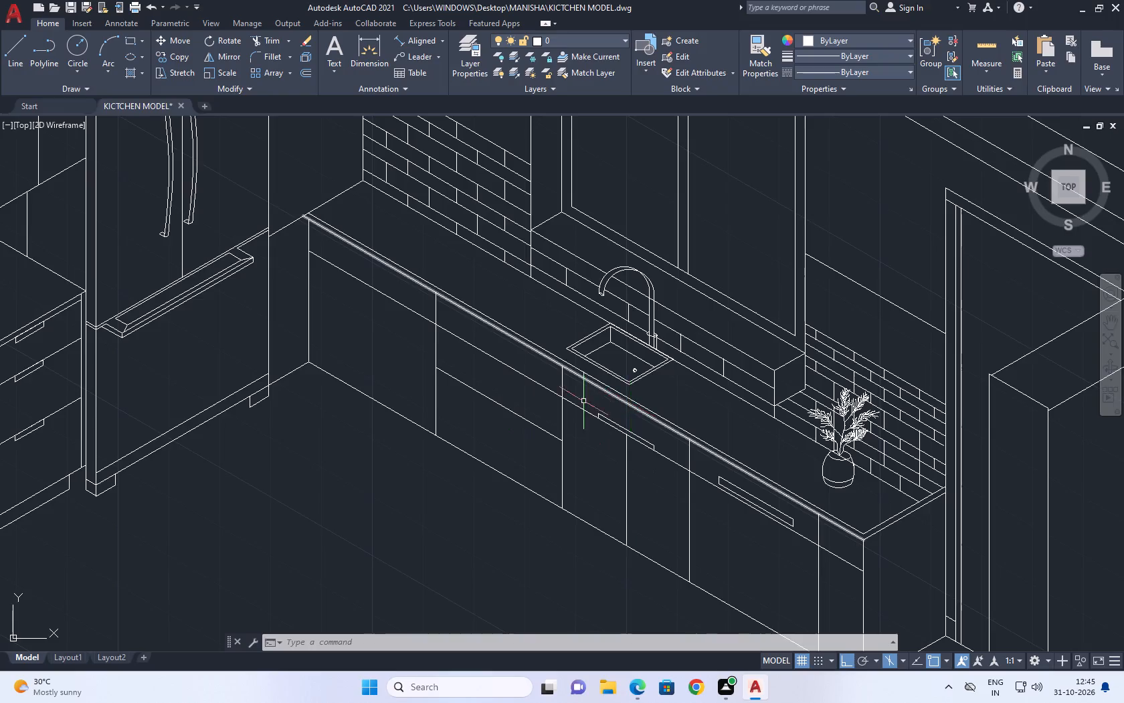
pyautogui.moveTo(571, 397); pyautogui.dragTo(585, 416, button='middle')
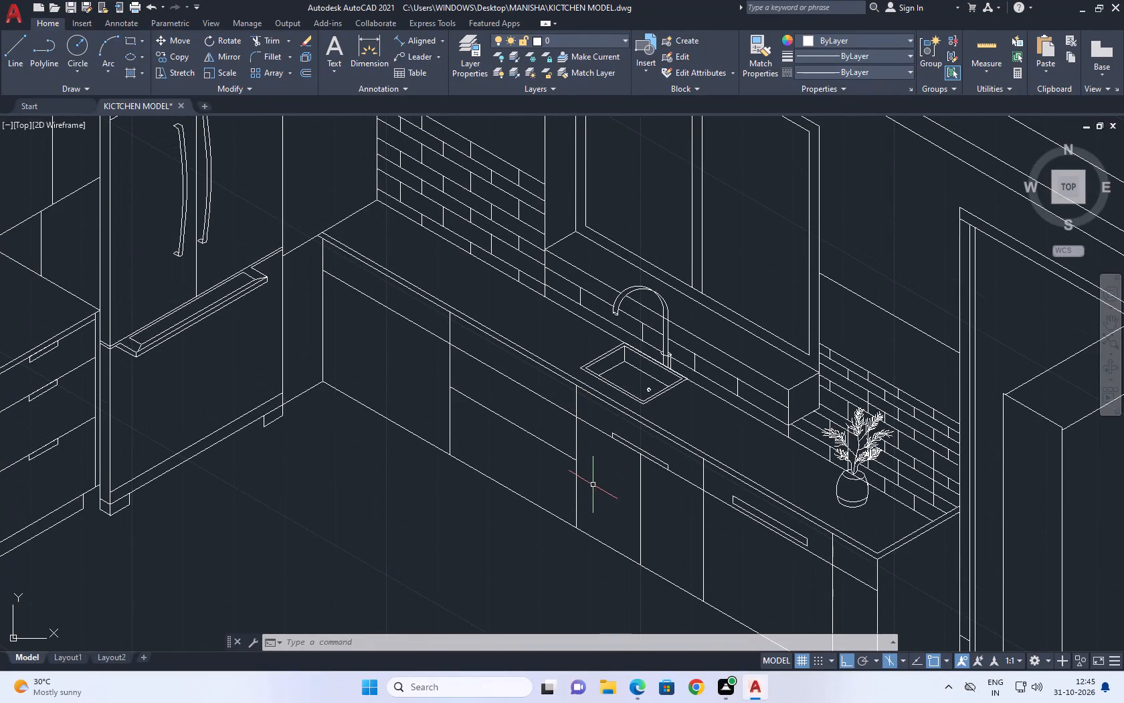
pyautogui.moveTo(599, 419); pyautogui.dragTo(593, 417, button='middle')
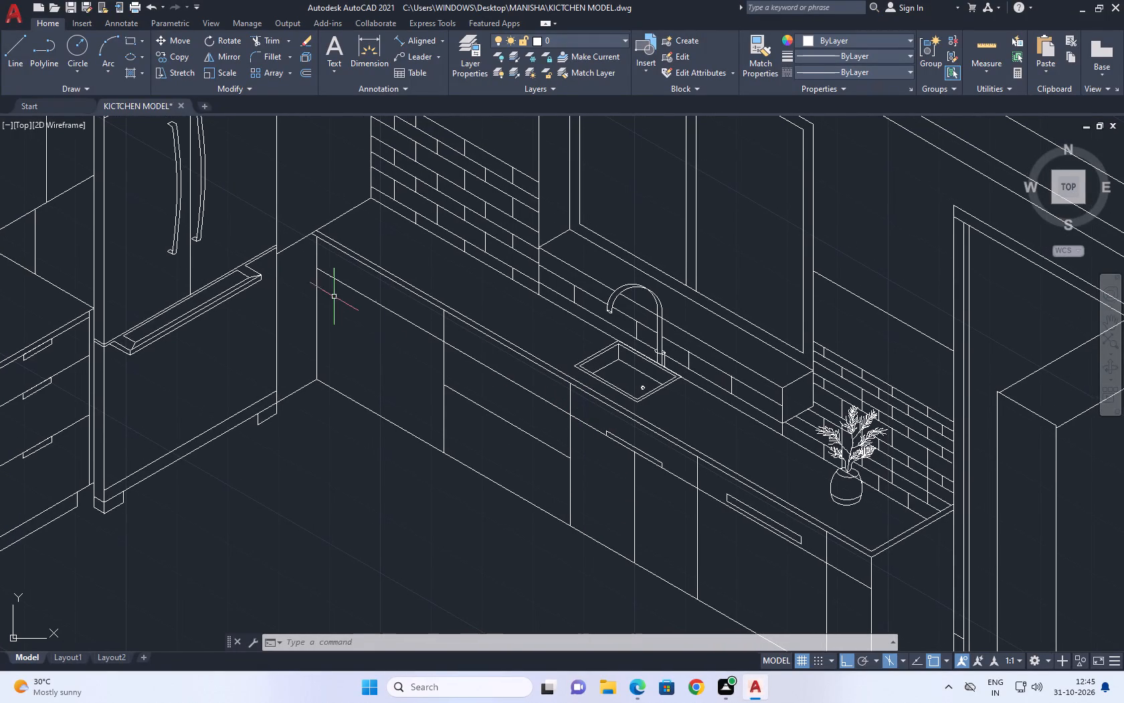
# Draw a line along the upper drawer line across the second cabinet's front, from one side edge to the other.
pyautogui.moveTo(341, 293); pyautogui.dragTo(496, 343, button='middle')
pyautogui.moveTo(613, 407); pyautogui.dragTo(613, 422, button='middle')
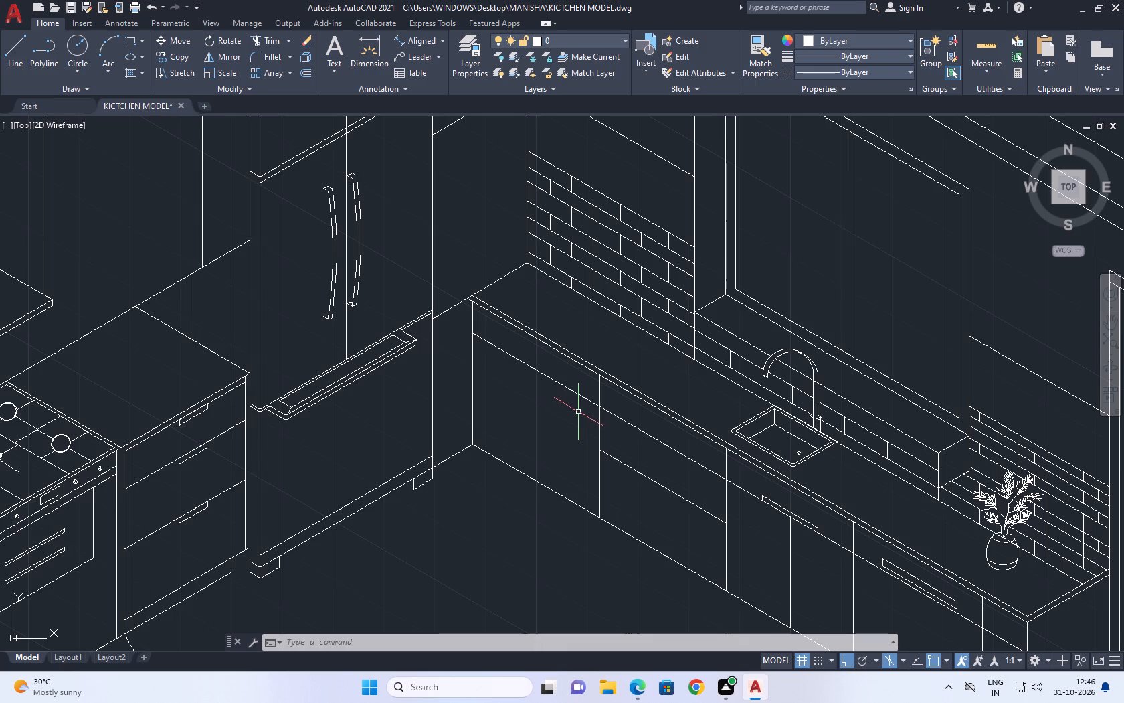
pyautogui.moveTo(594, 415); pyautogui.dragTo(599, 437, button='middle')
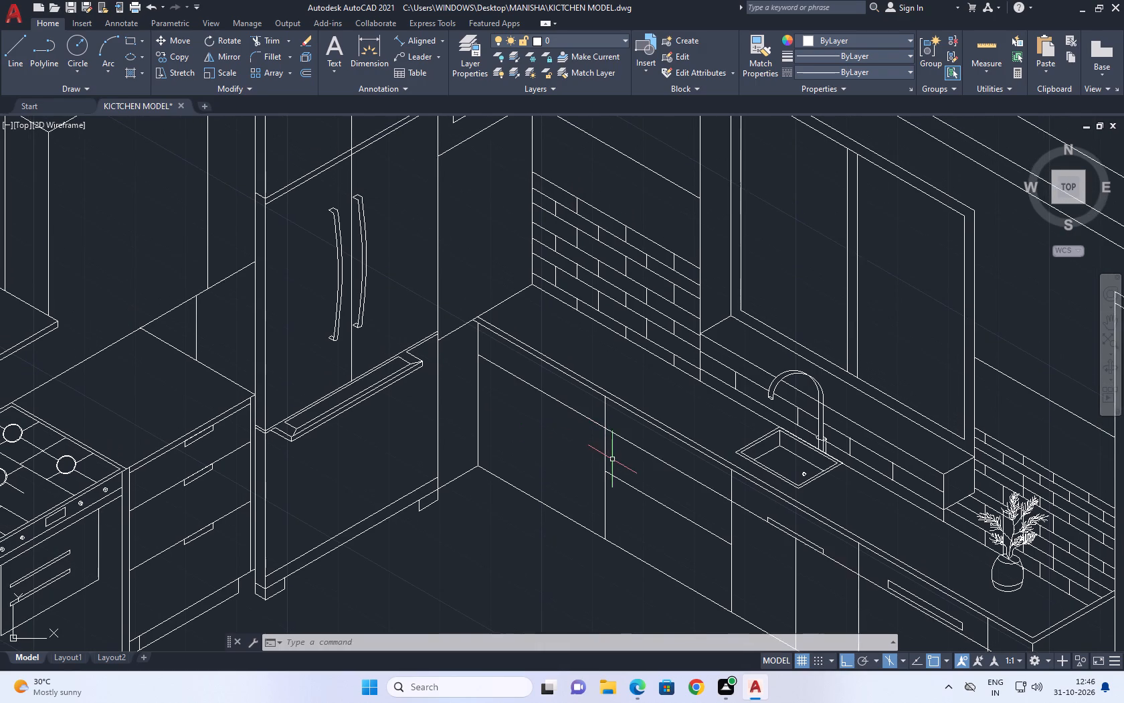
pyautogui.scroll(1, 615, 461)
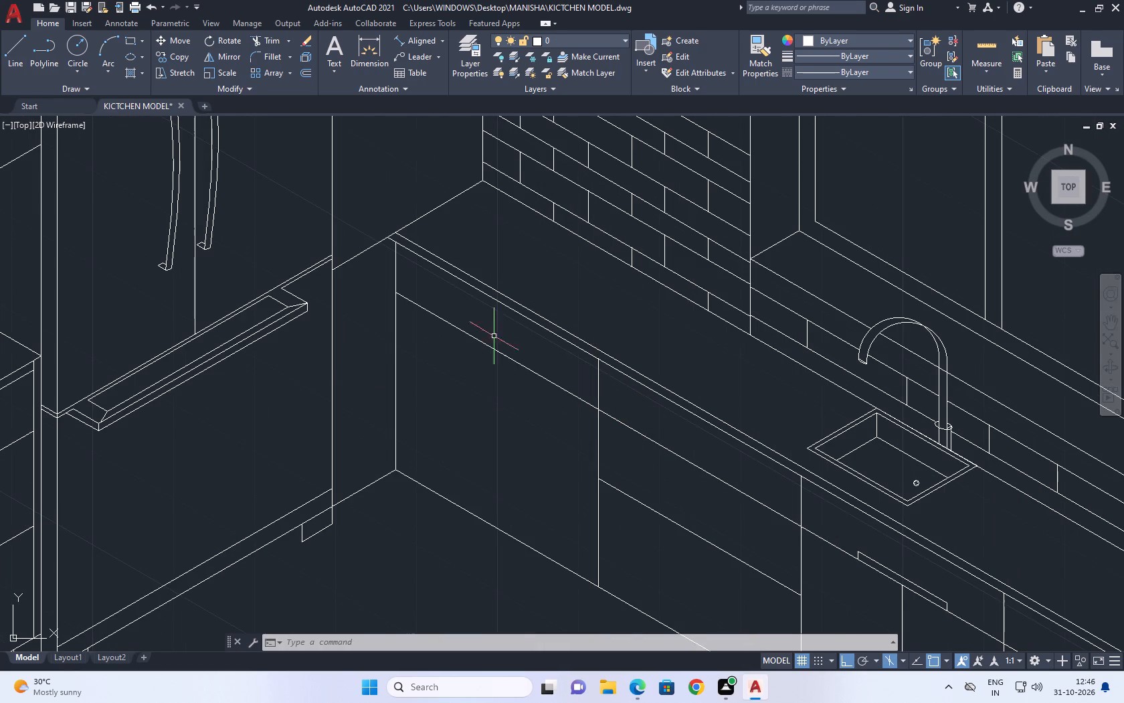
pyautogui.click(11, 50)
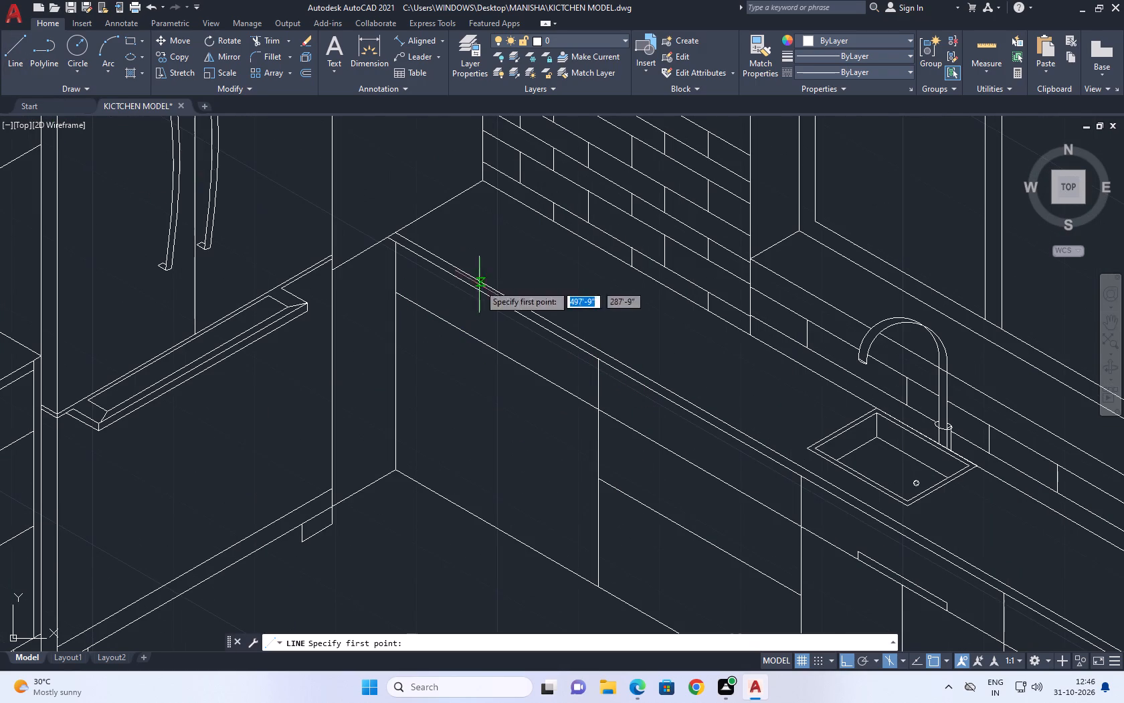
pyautogui.moveTo(463, 275); pyautogui.dragTo(407, 152, button='middle')
pyautogui.click(543, 285)
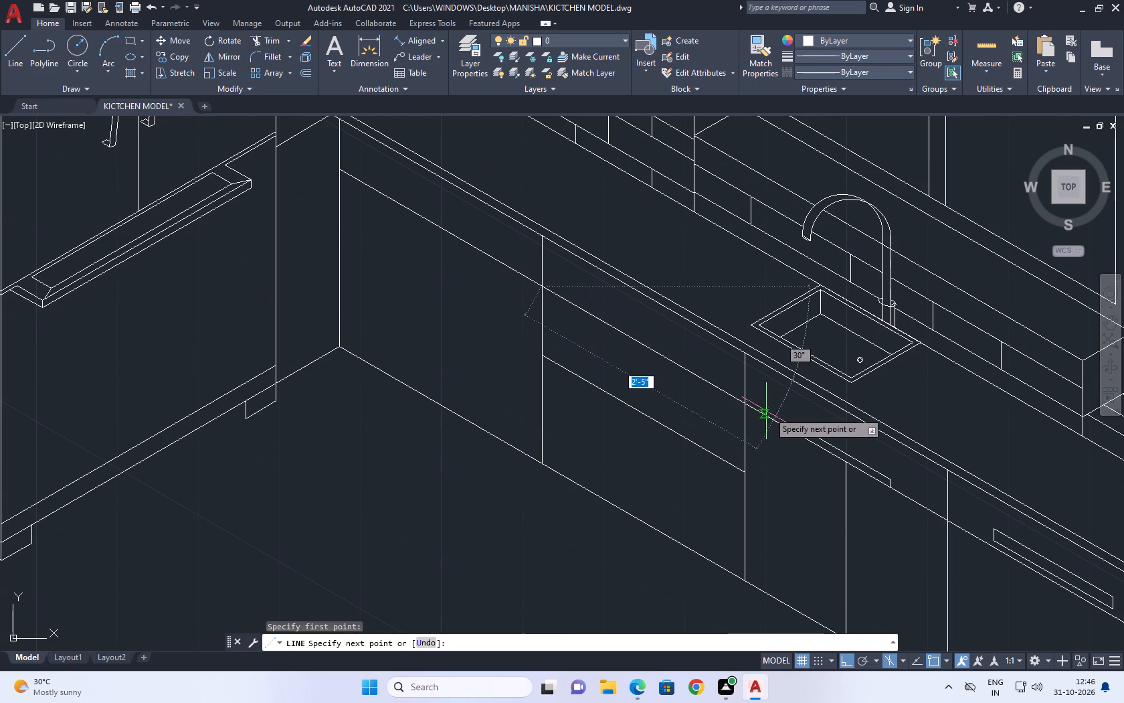
pyautogui.click(747, 406)
pyautogui.rightClick(729, 307)
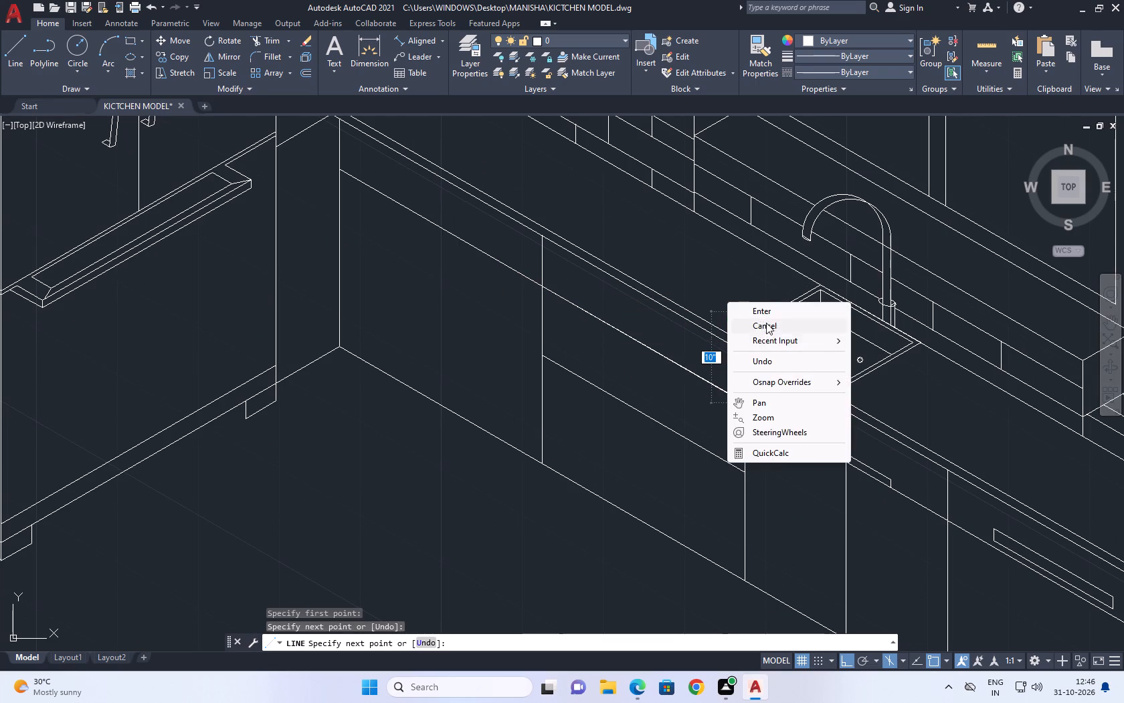
pyautogui.click(766, 323)
# Select the new upper line and the middle drawer line across the second cabinet's front.
pyautogui.click(596, 318)
pyautogui.click(591, 374)
pyautogui.click(573, 400)
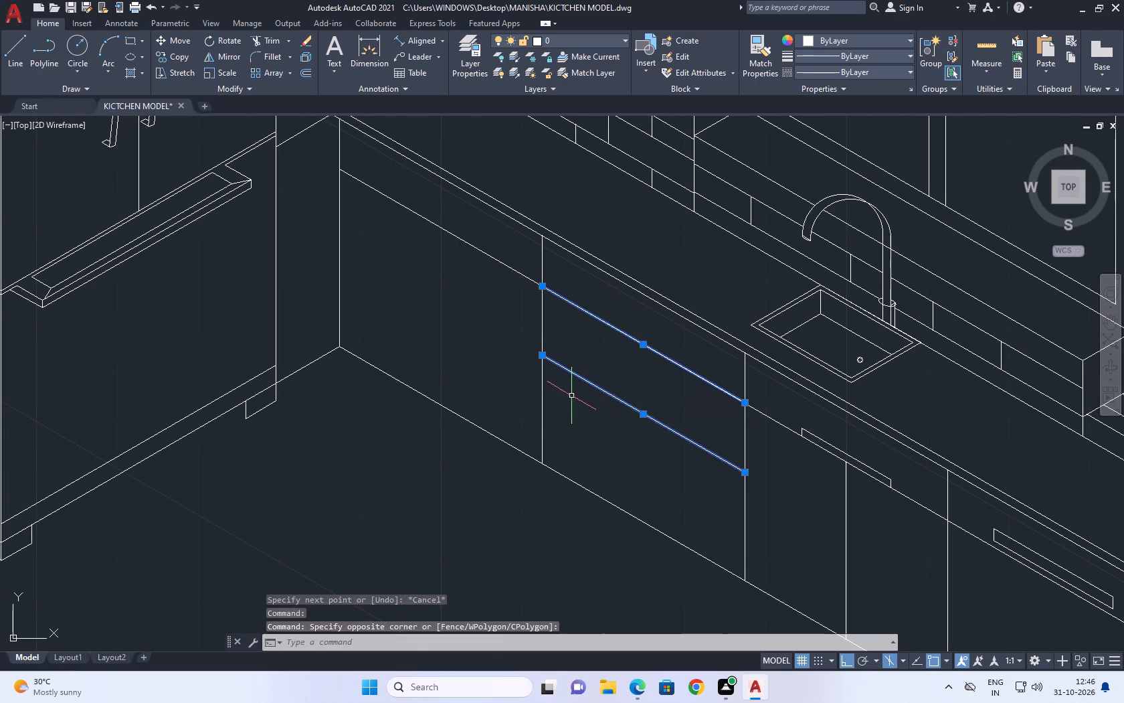
# Copy the two slanted drawer lines into the corner cabinet, using the selected cabinet's bottom corners as base and destination points.
pyautogui.click(180, 58)
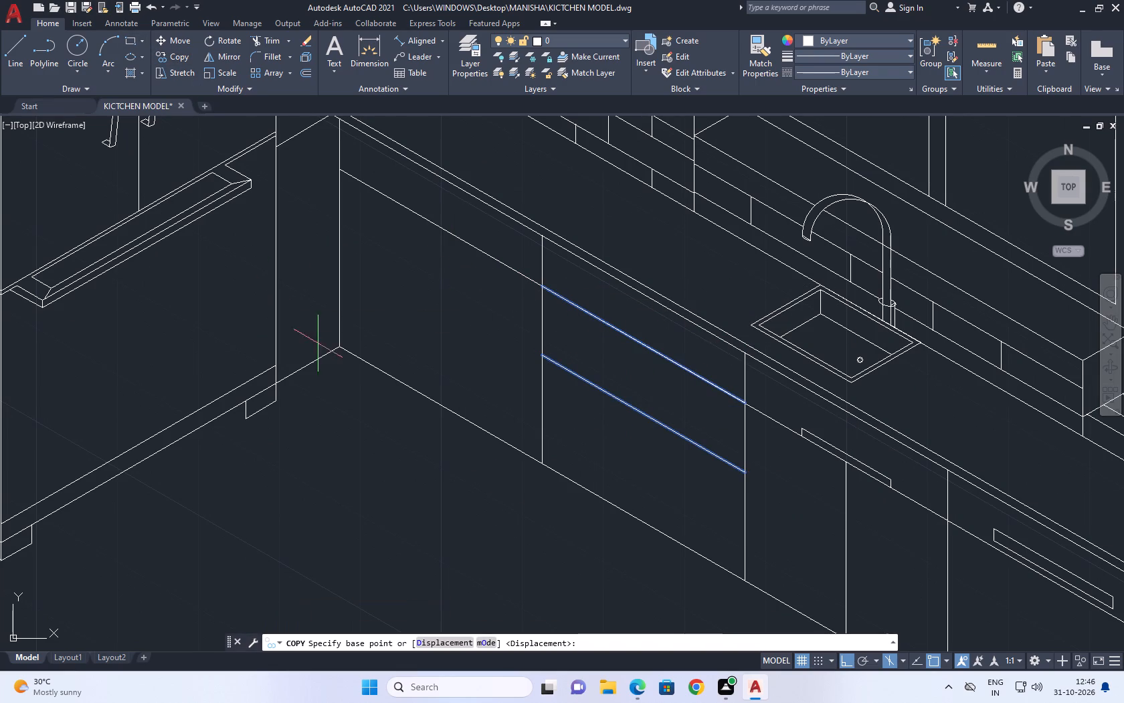
pyautogui.click(749, 584)
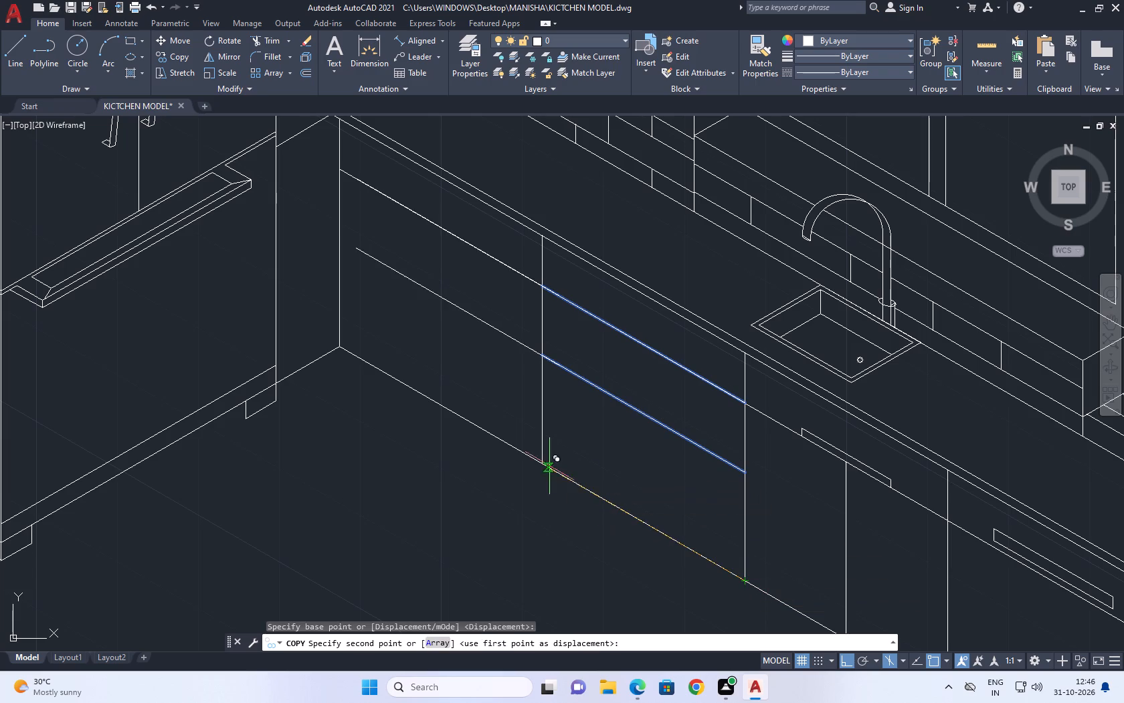
pyautogui.click(543, 465)
pyautogui.rightClick(480, 327)
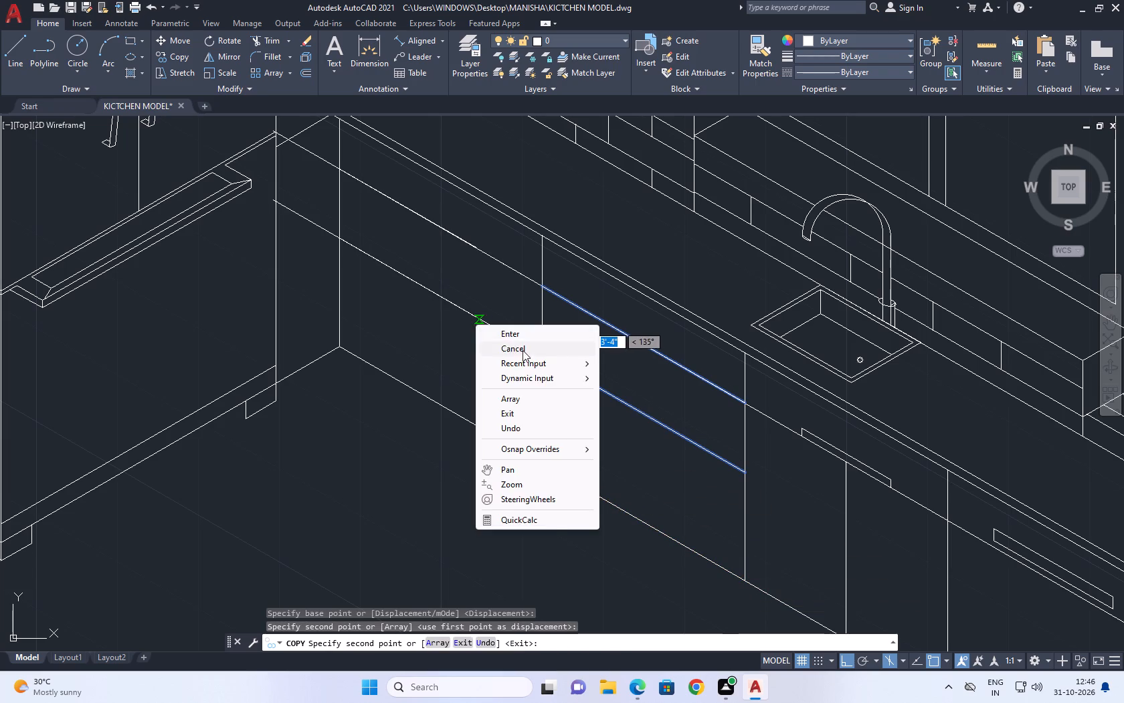
pyautogui.click(524, 350)
# Erase the duplicate upper drawer line on the second base cabinet from the corner.
pyautogui.click(605, 320)
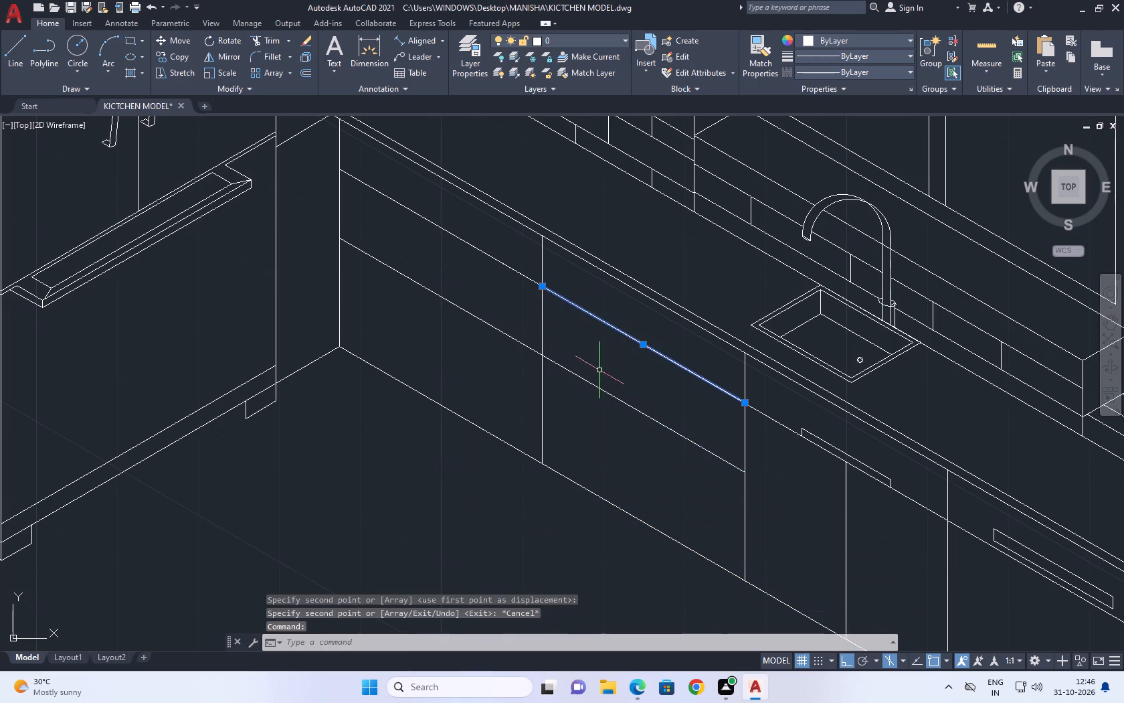
pyautogui.rightClick(602, 373)
pyautogui.click(657, 126)
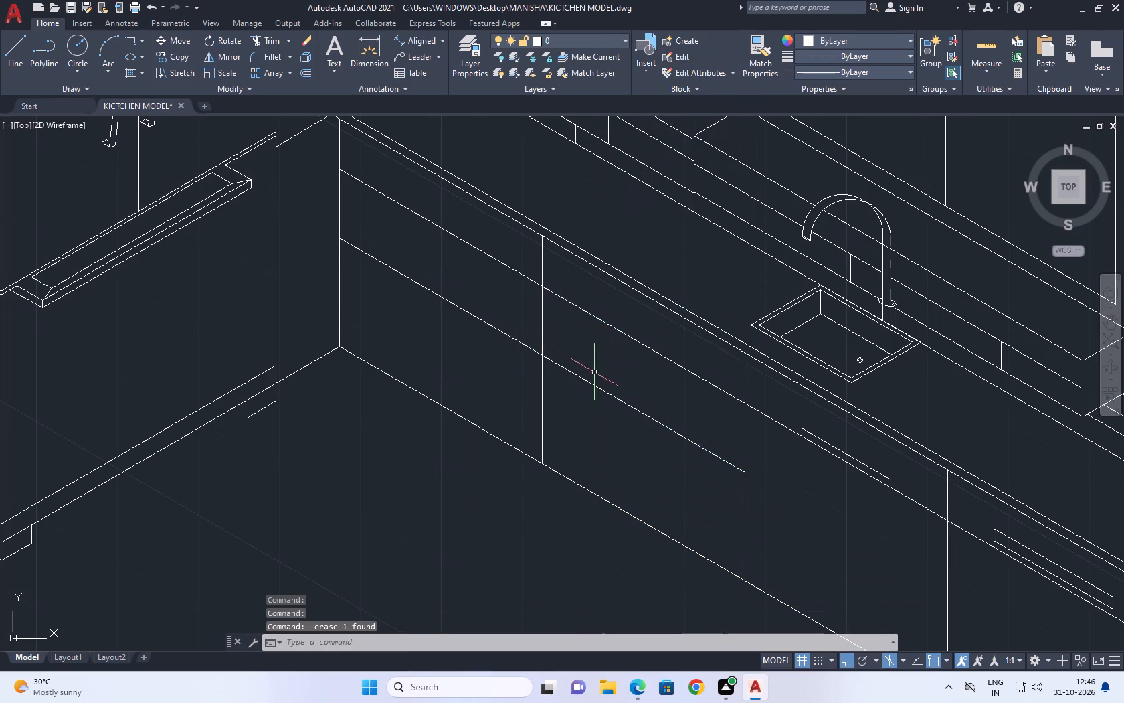
# Draw a line closing the lower edge of the handle on the double-door cabinet beside the sink.
pyautogui.moveTo(541, 268); pyautogui.dragTo(545, 292, button='middle')
pyautogui.moveTo(559, 307); pyautogui.dragTo(476, 297, button='middle')
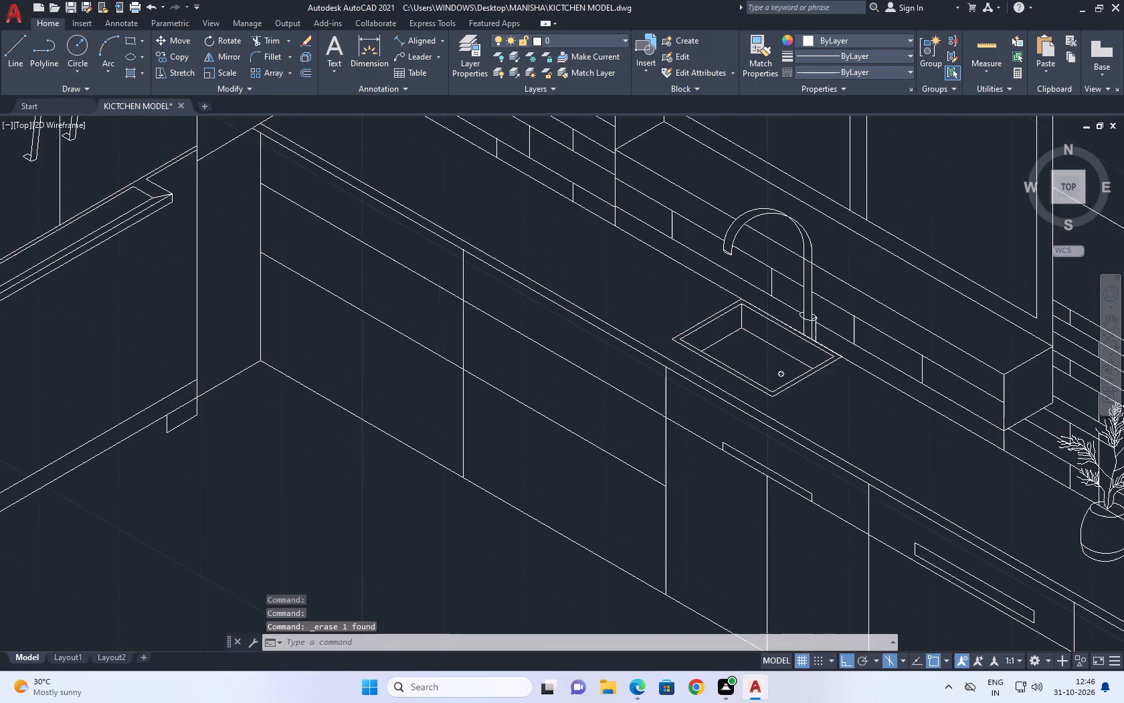
pyautogui.scroll(-2, 533, 342)
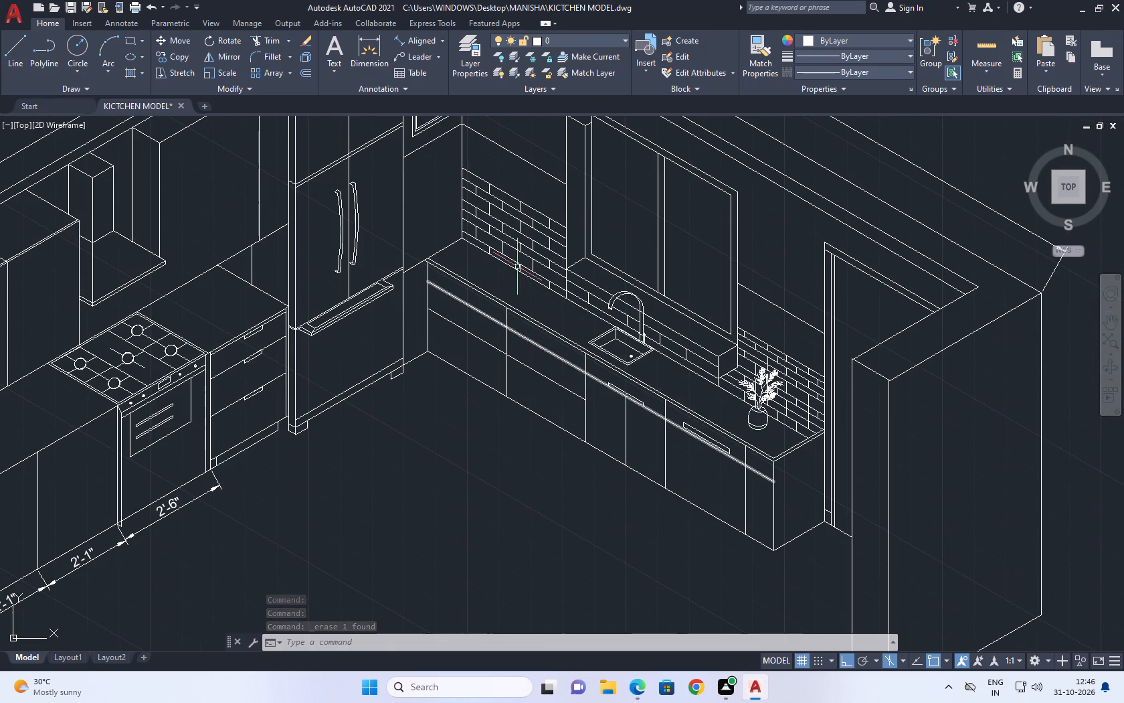
pyautogui.scroll(3, 597, 387)
pyautogui.click(616, 366)
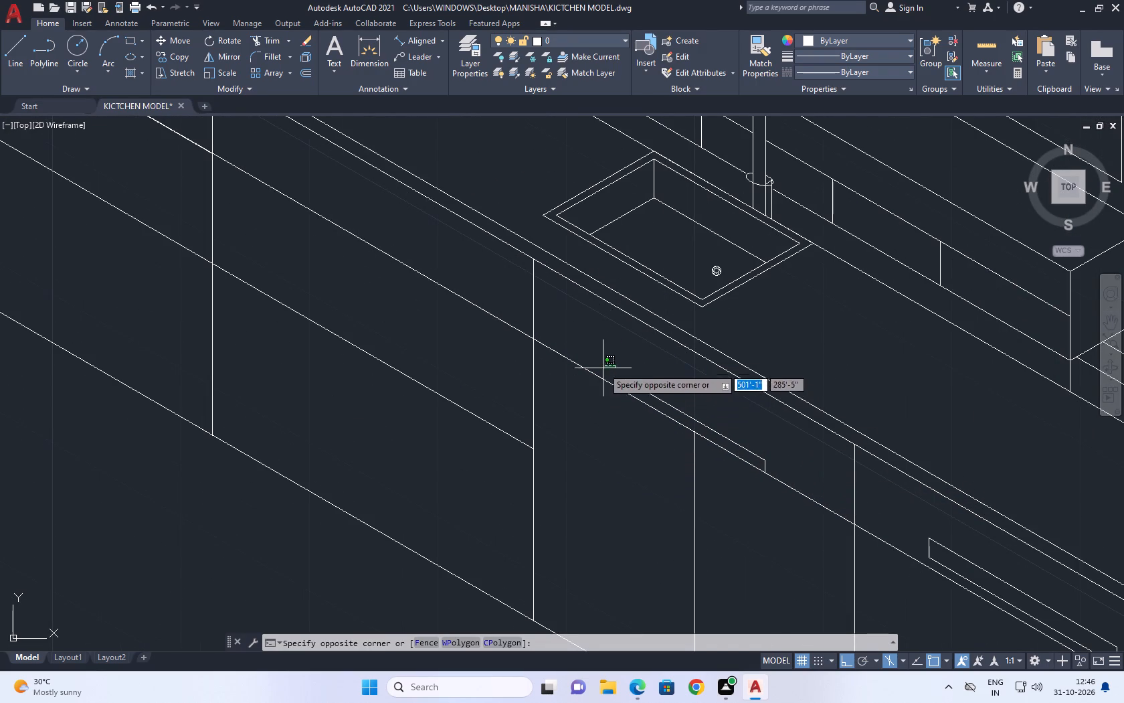
pyautogui.click(603, 364)
pyautogui.click(7, 44)
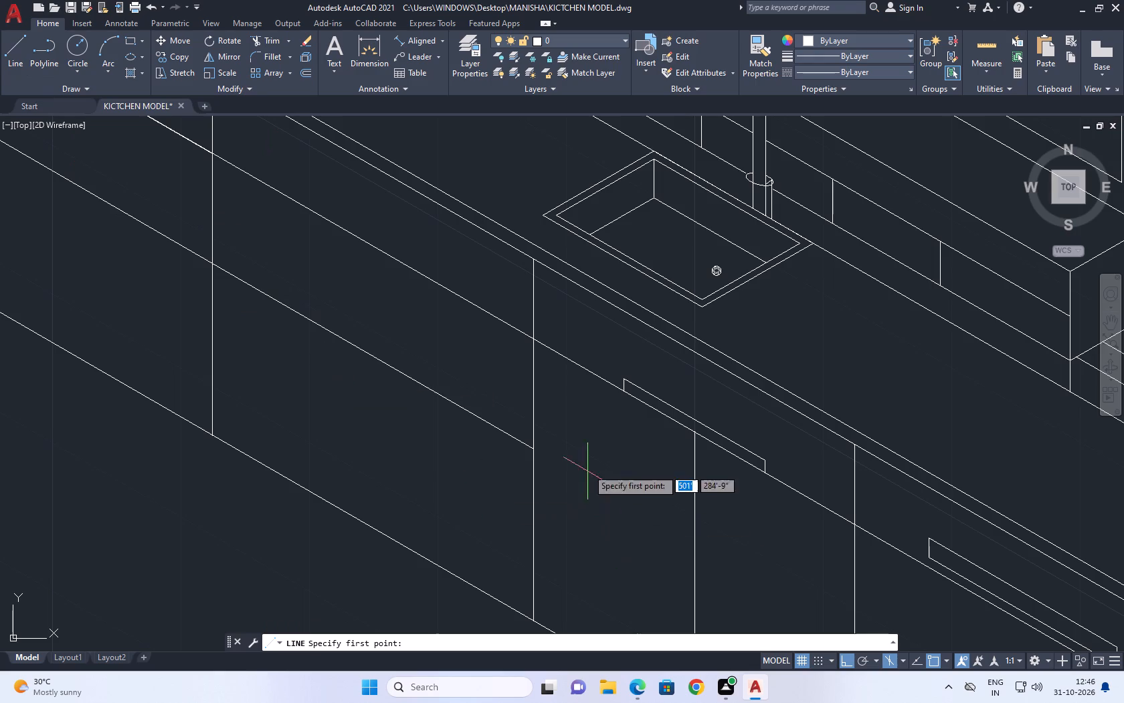
pyautogui.scroll(2, 645, 409)
pyautogui.click(589, 371)
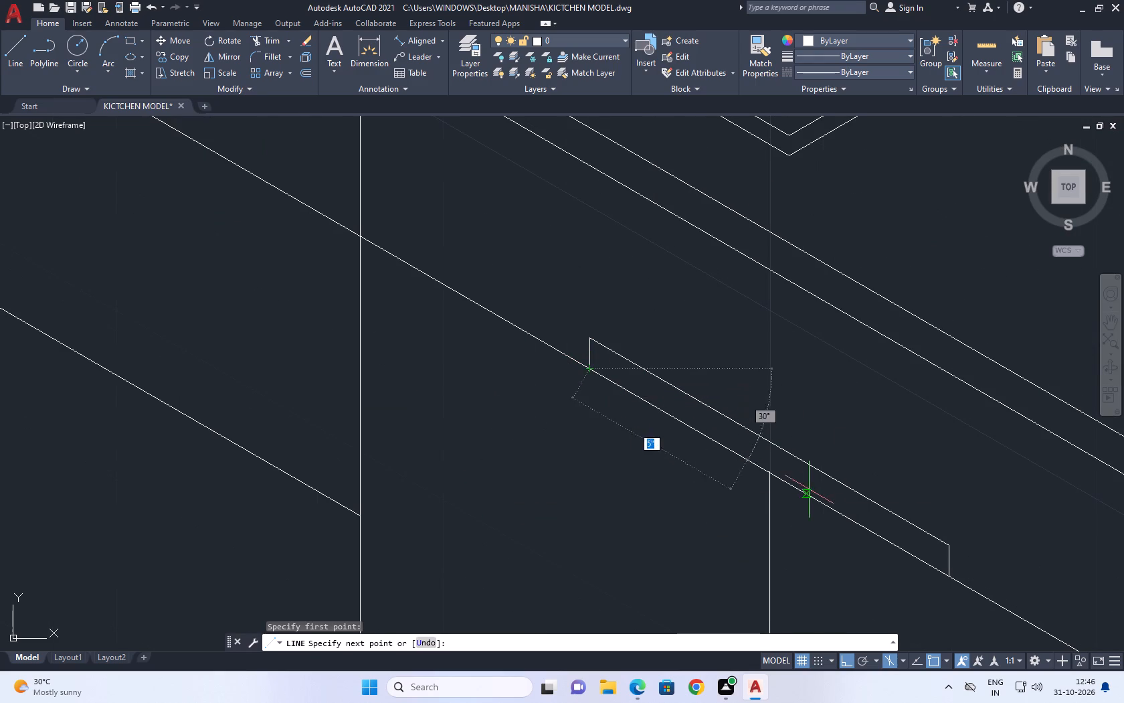
pyautogui.moveTo(947, 576); pyautogui.dragTo(953, 582)
pyautogui.rightClick(922, 457)
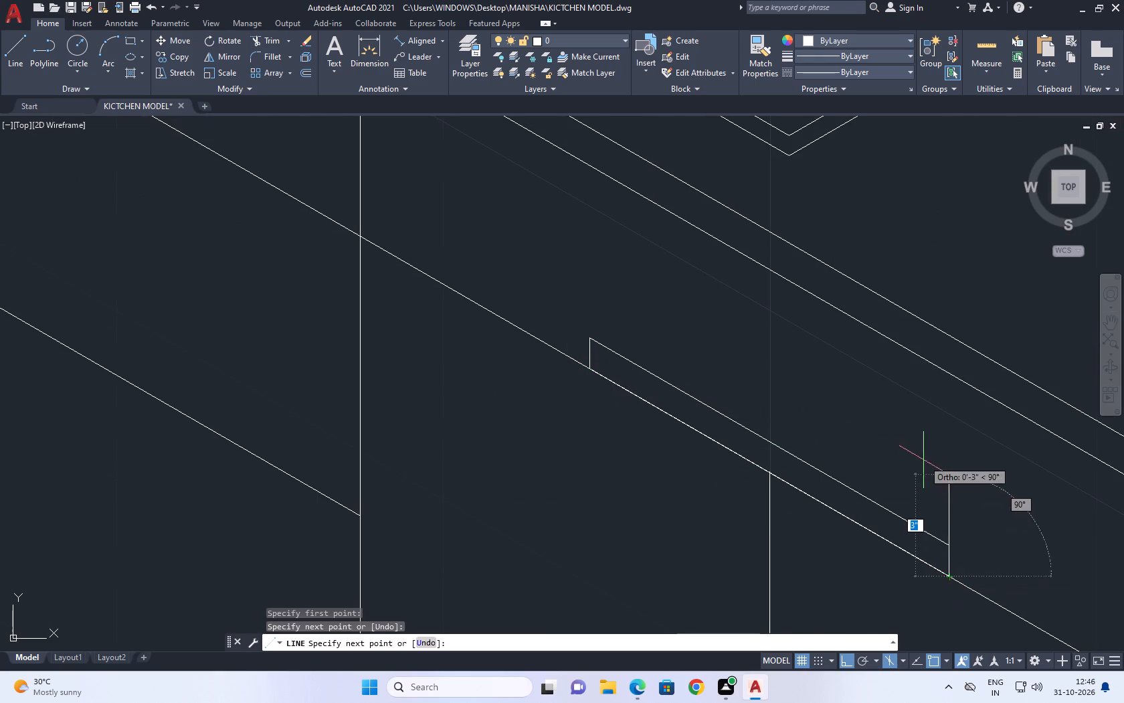
pyautogui.click(963, 478)
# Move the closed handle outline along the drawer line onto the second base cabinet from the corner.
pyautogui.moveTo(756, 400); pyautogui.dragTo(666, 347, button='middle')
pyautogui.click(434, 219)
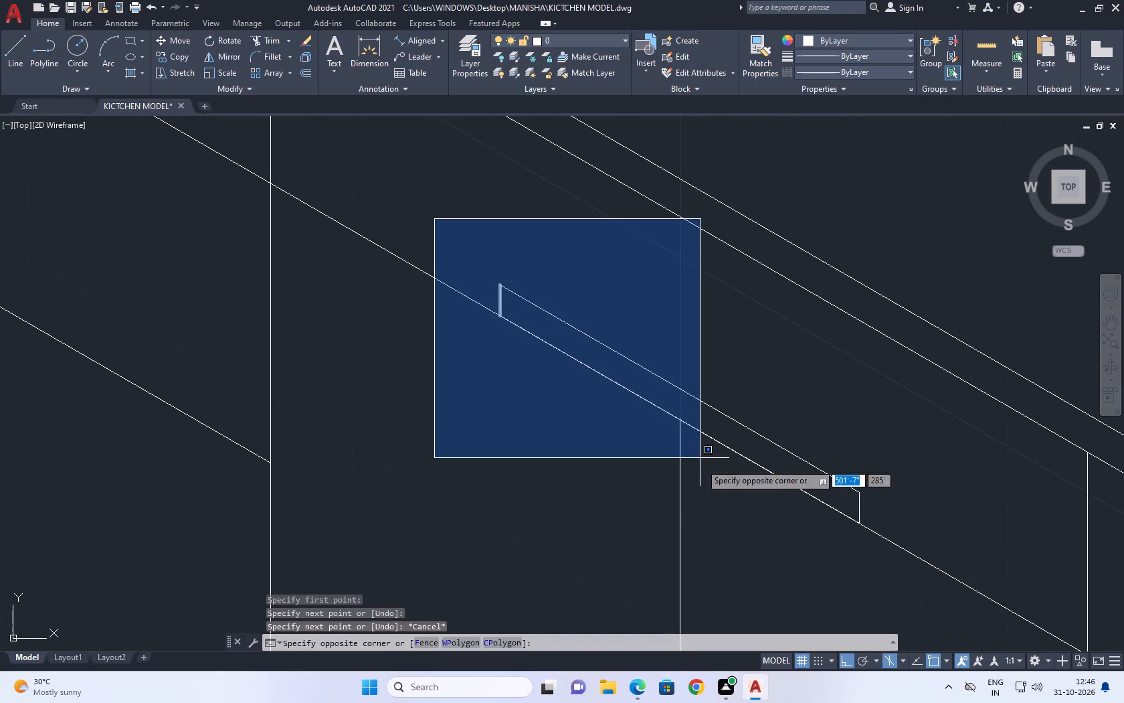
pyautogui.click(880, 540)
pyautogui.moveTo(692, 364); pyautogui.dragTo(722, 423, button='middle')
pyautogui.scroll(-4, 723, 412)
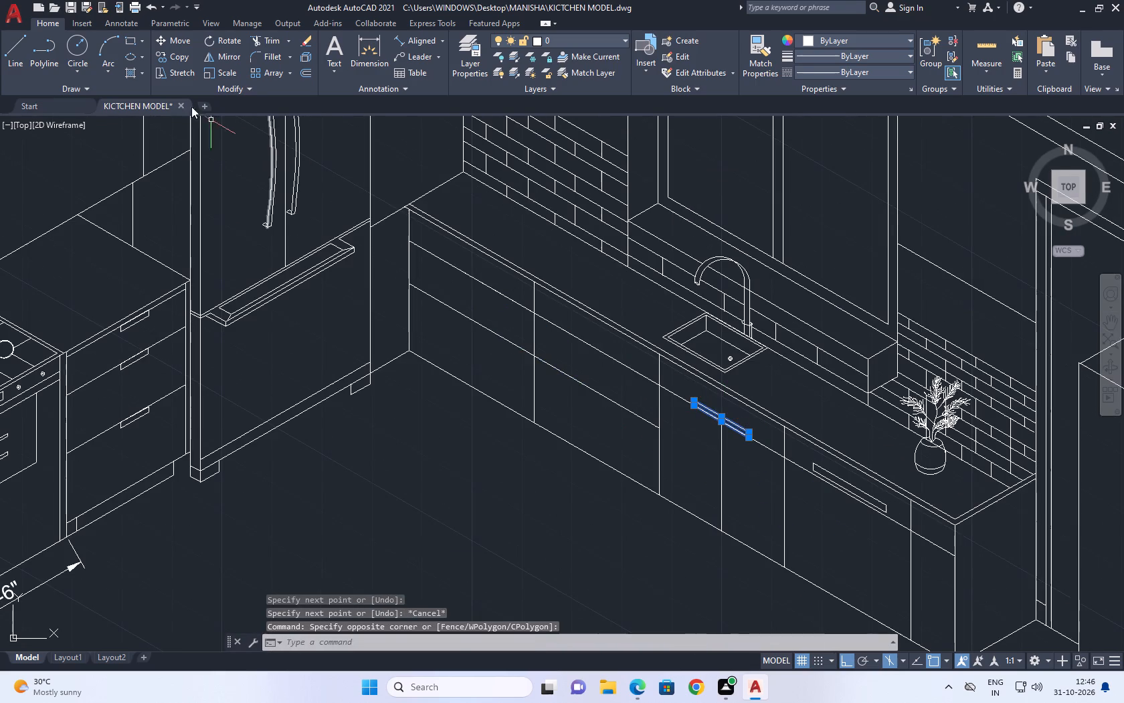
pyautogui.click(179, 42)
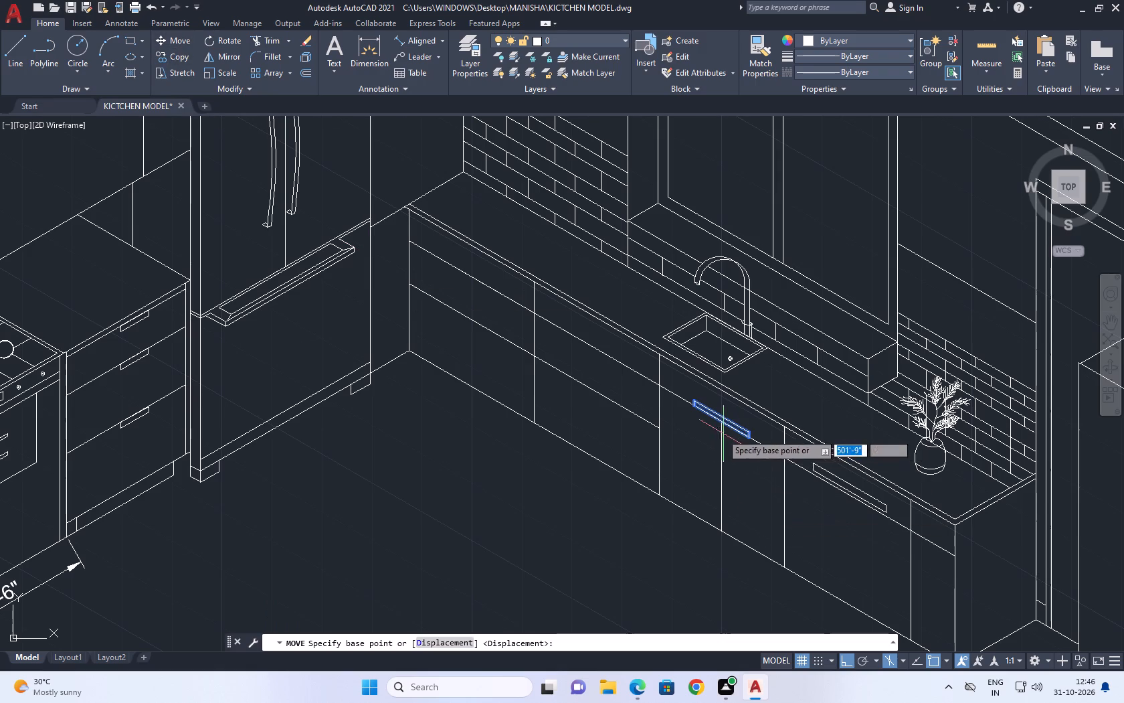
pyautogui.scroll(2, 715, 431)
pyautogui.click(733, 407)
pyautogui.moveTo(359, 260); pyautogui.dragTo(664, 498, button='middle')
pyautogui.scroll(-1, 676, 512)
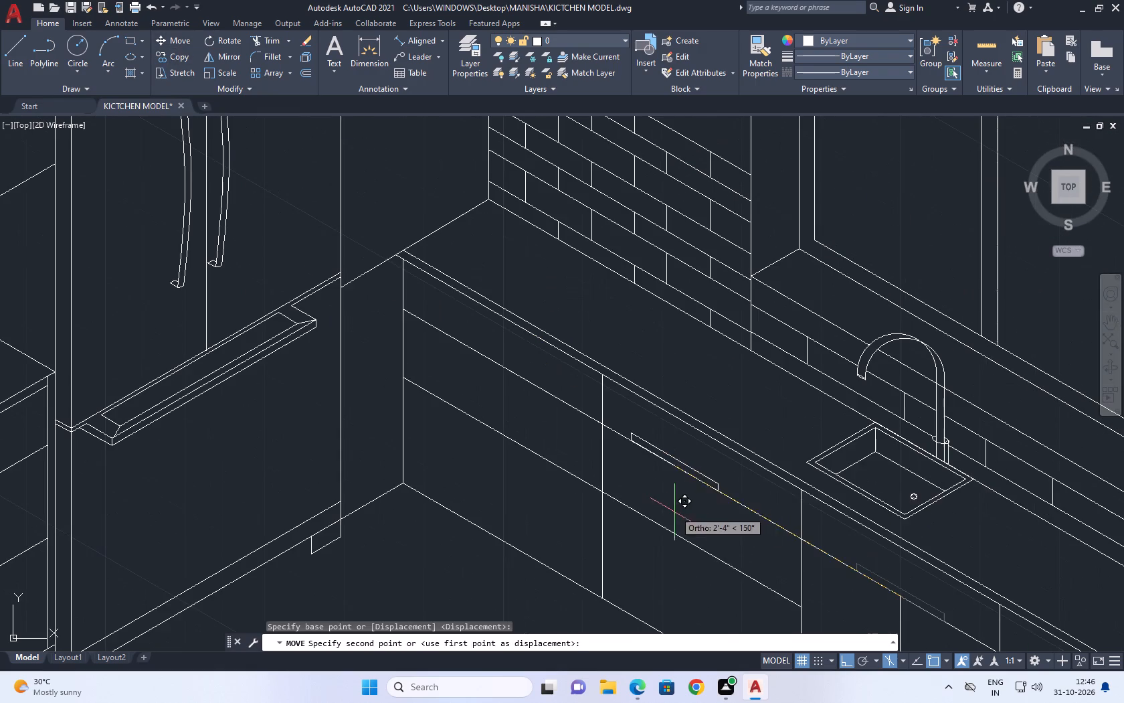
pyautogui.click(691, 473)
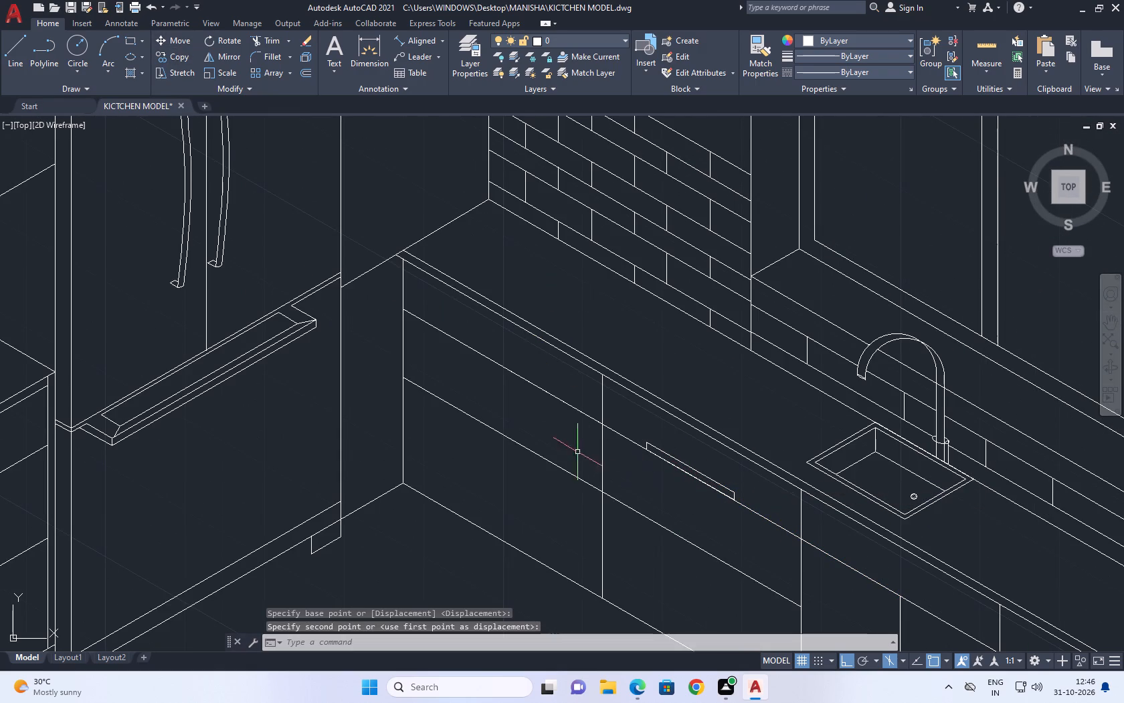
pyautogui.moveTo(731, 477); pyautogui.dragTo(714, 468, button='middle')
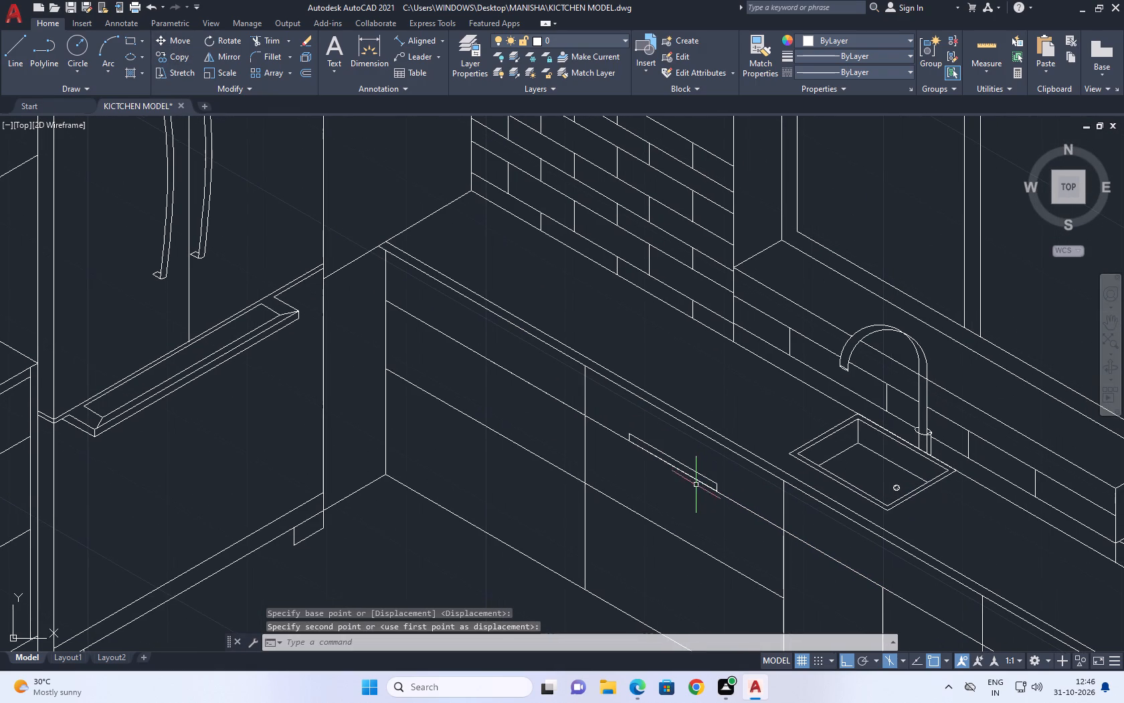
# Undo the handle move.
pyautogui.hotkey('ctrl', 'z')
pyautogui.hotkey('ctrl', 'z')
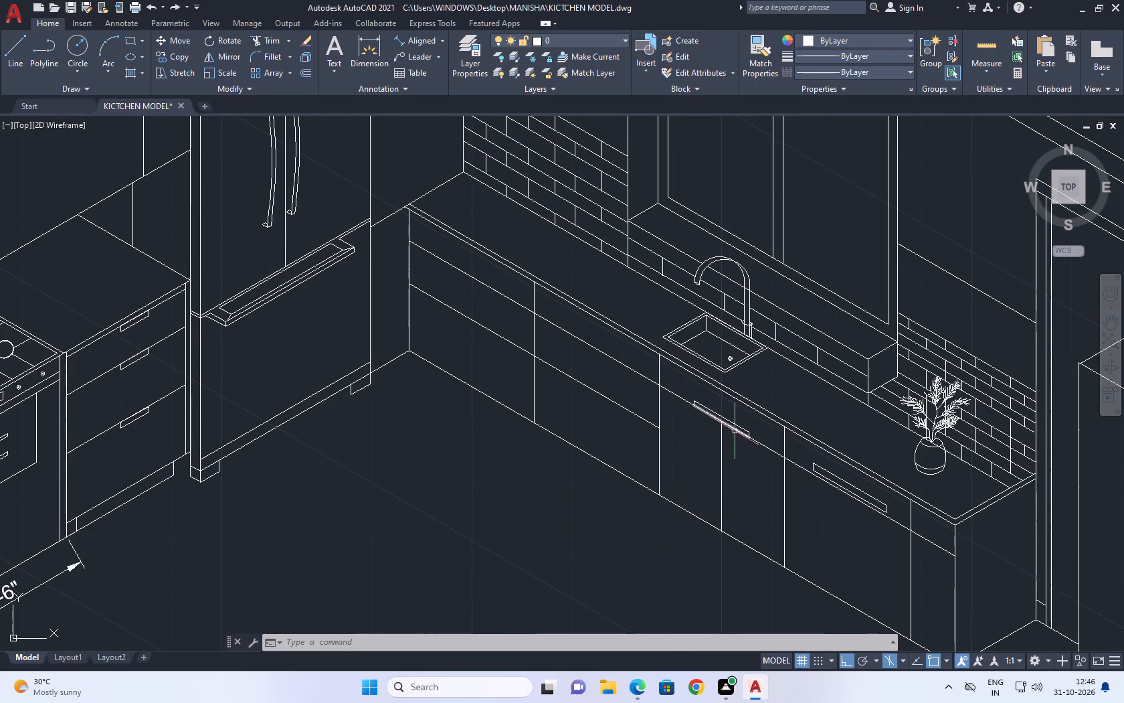
# Copy the closed handle outline to the middle of the upper drawer line on both cabinets nearest the corner.
pyautogui.scroll(1, 687, 401)
pyautogui.click(682, 376)
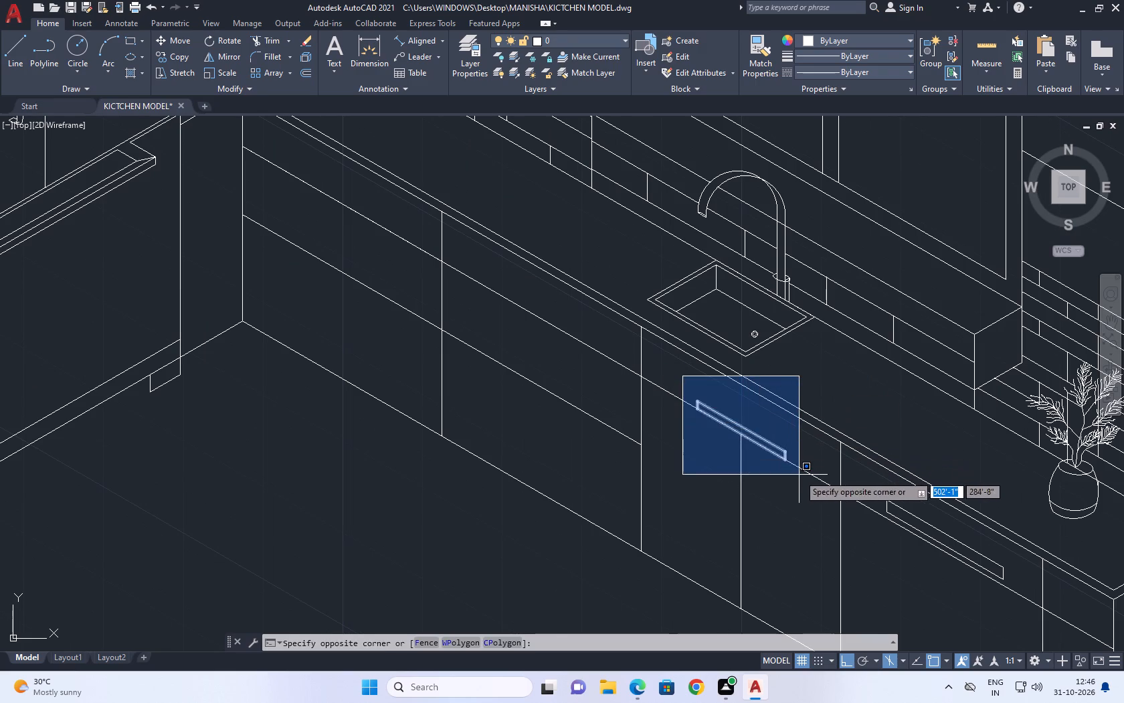
pyautogui.click(799, 475)
pyautogui.click(173, 57)
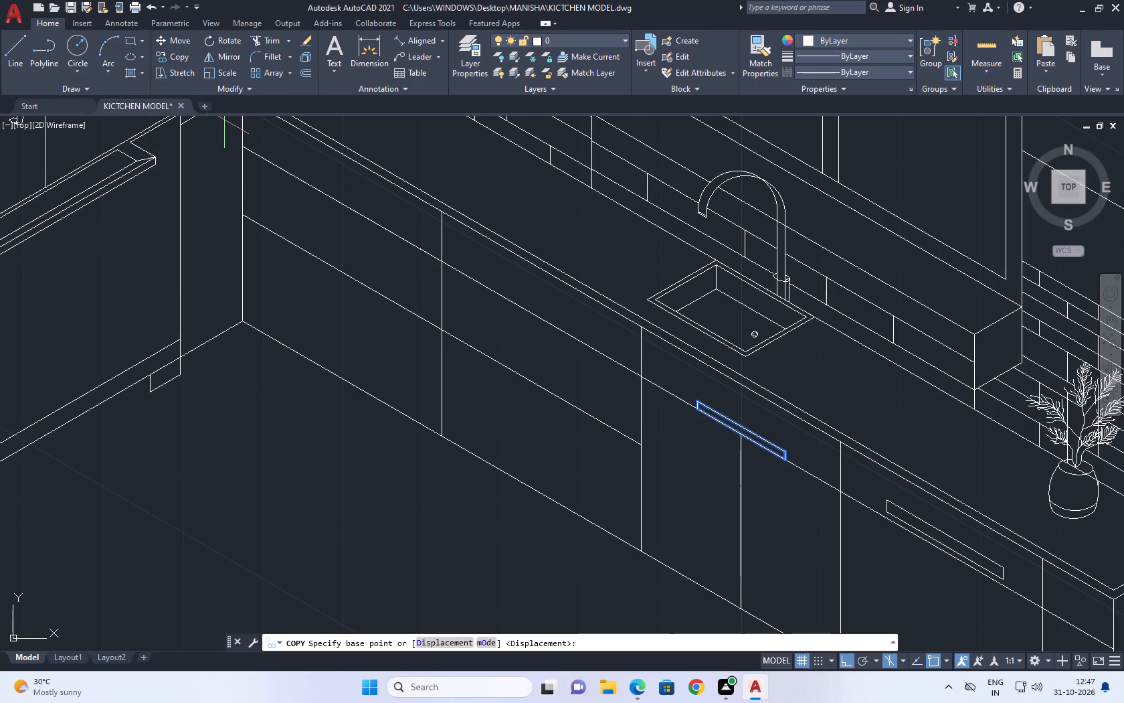
pyautogui.click(744, 439)
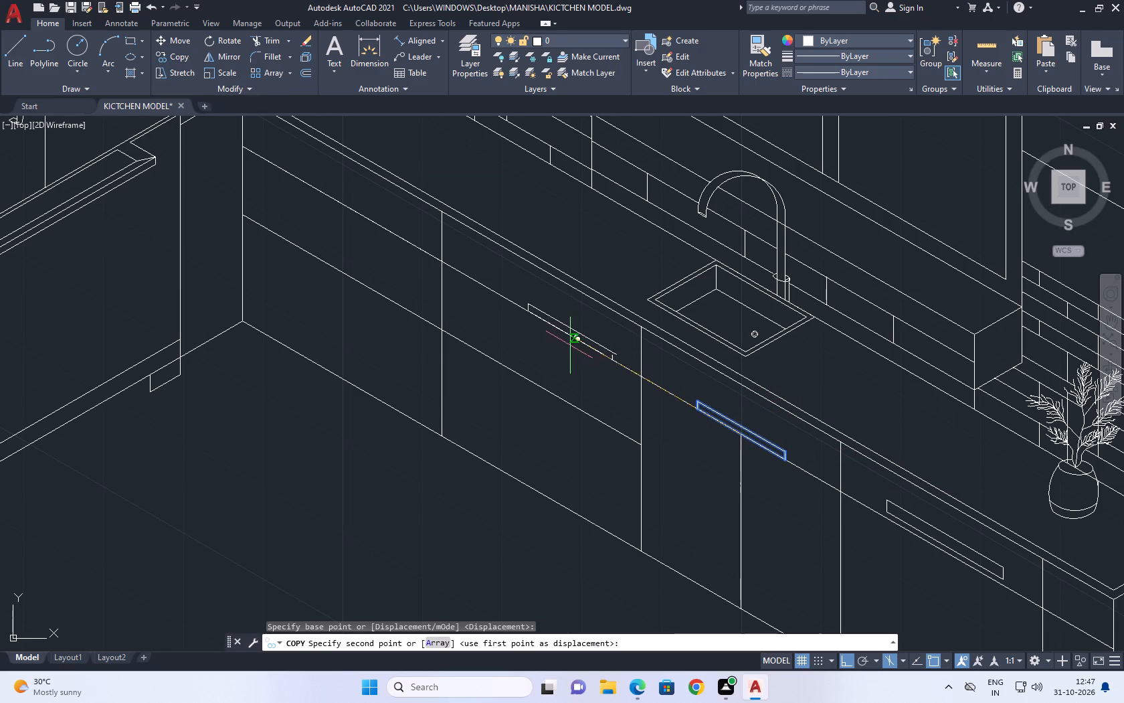
pyautogui.click(545, 321)
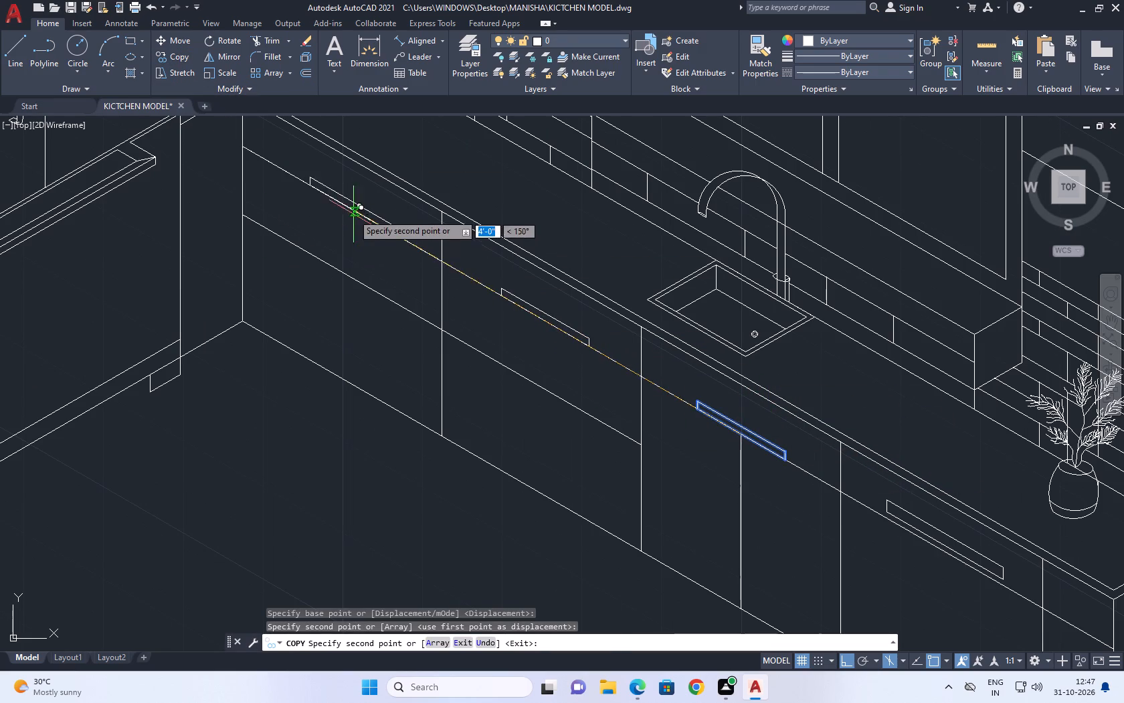
pyautogui.click(344, 206)
pyautogui.rightClick(371, 252)
pyautogui.click(406, 281)
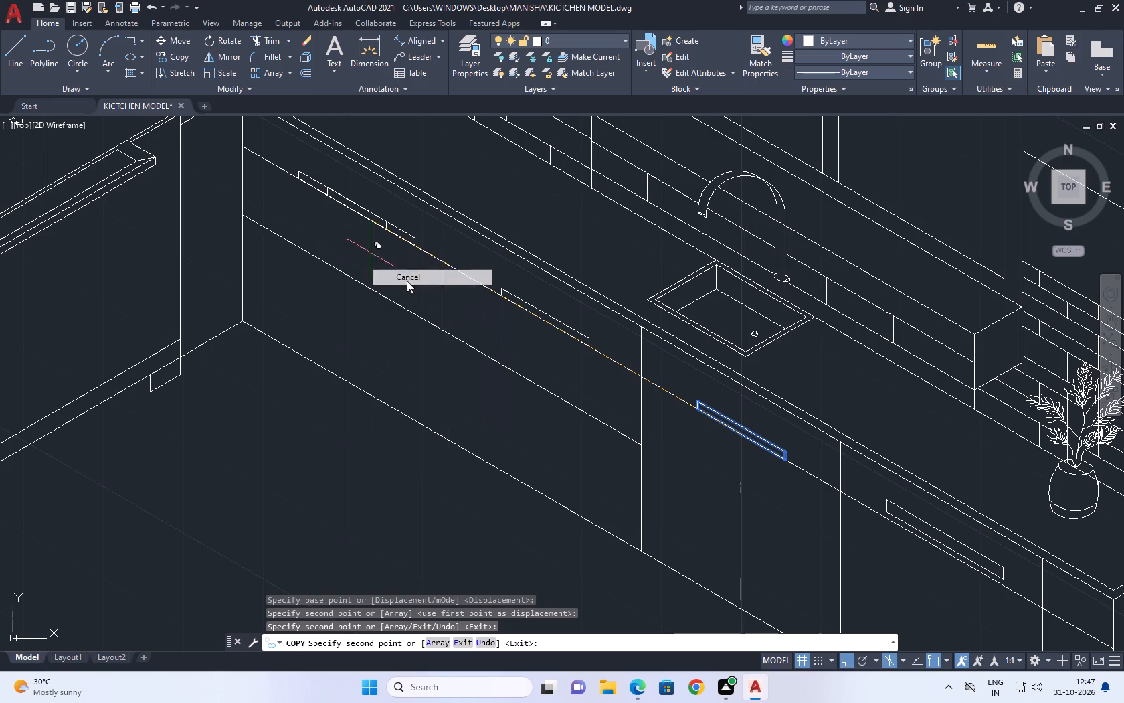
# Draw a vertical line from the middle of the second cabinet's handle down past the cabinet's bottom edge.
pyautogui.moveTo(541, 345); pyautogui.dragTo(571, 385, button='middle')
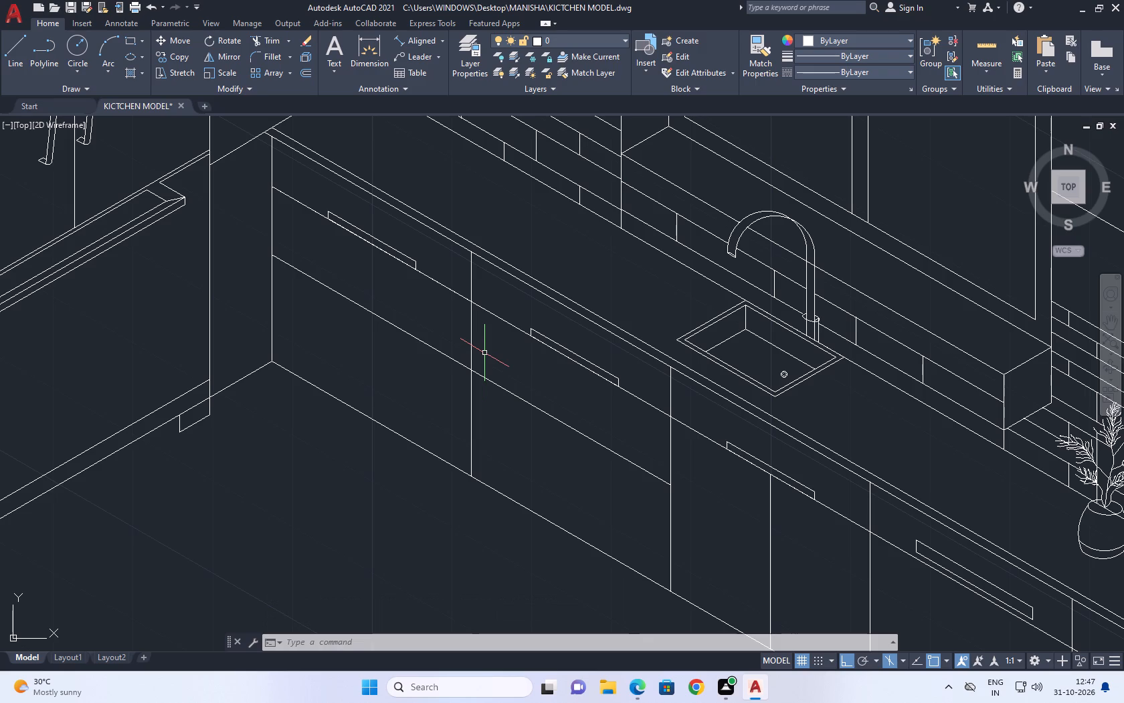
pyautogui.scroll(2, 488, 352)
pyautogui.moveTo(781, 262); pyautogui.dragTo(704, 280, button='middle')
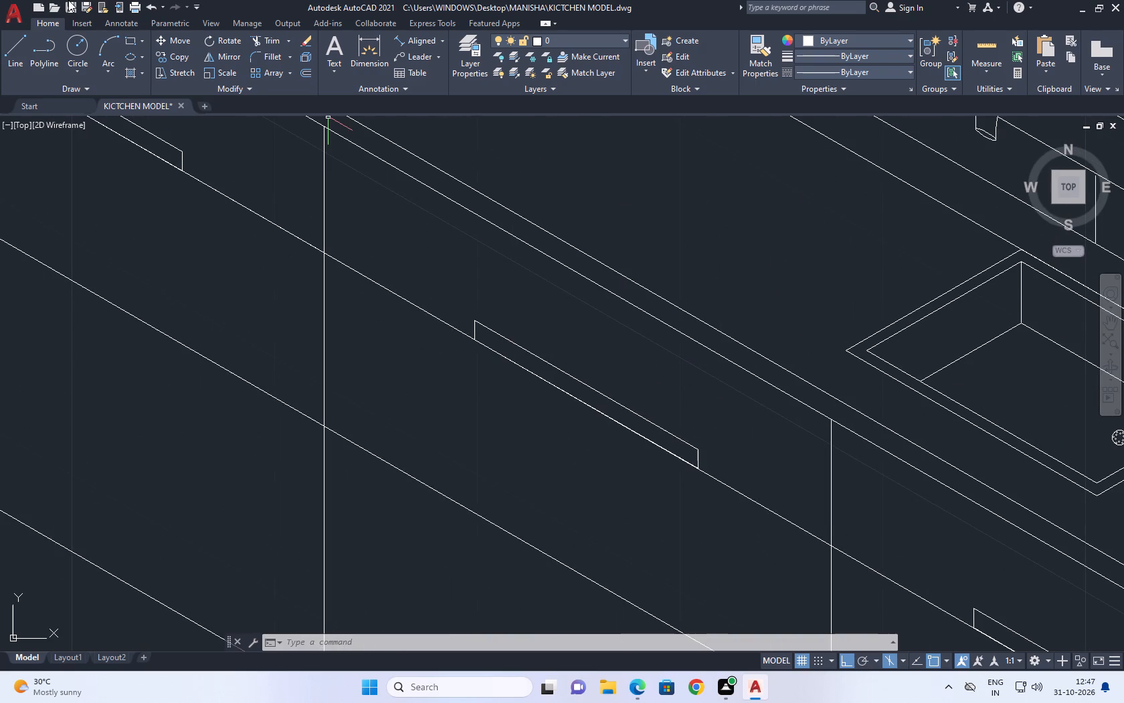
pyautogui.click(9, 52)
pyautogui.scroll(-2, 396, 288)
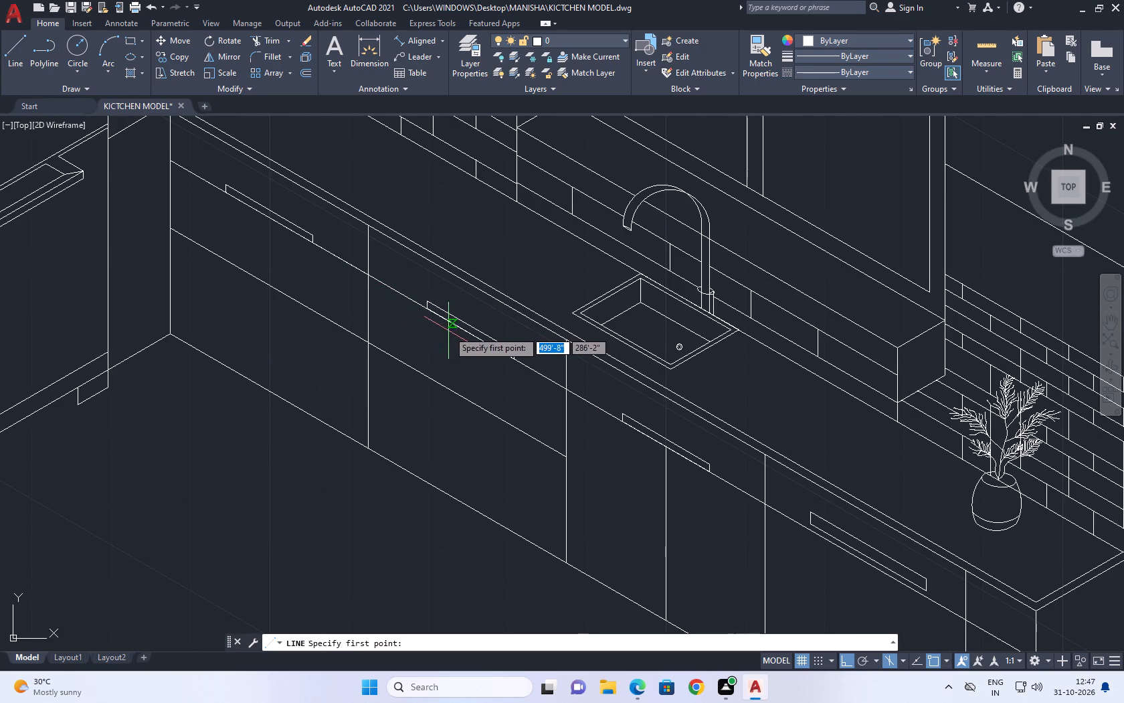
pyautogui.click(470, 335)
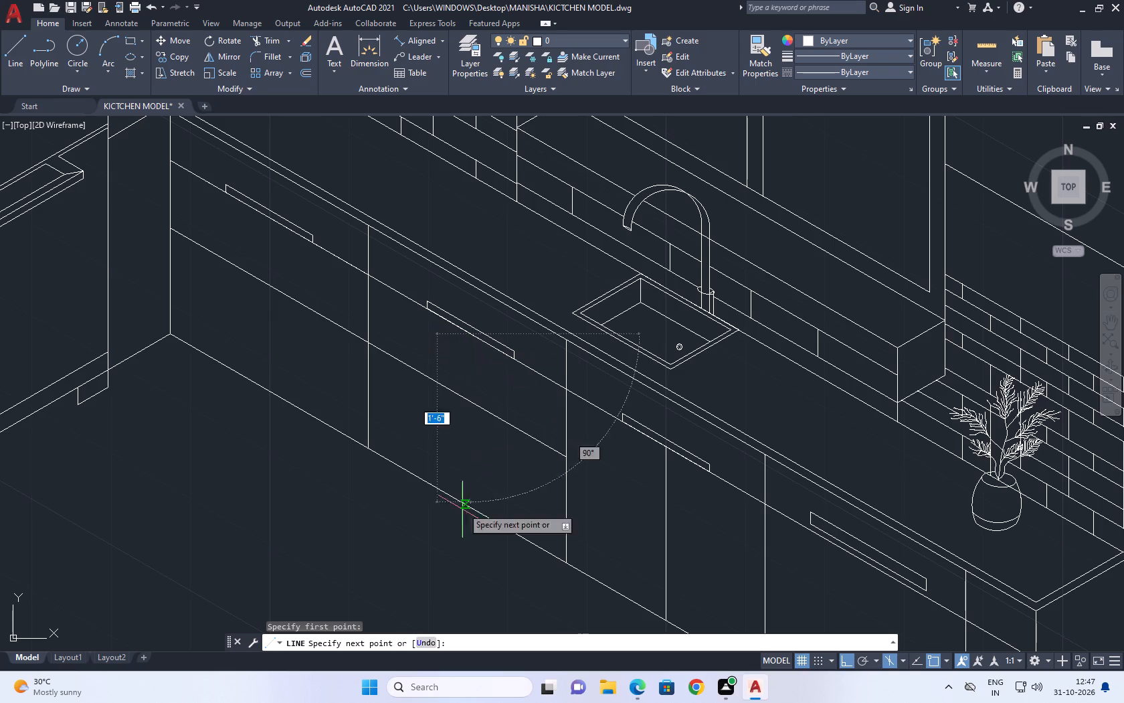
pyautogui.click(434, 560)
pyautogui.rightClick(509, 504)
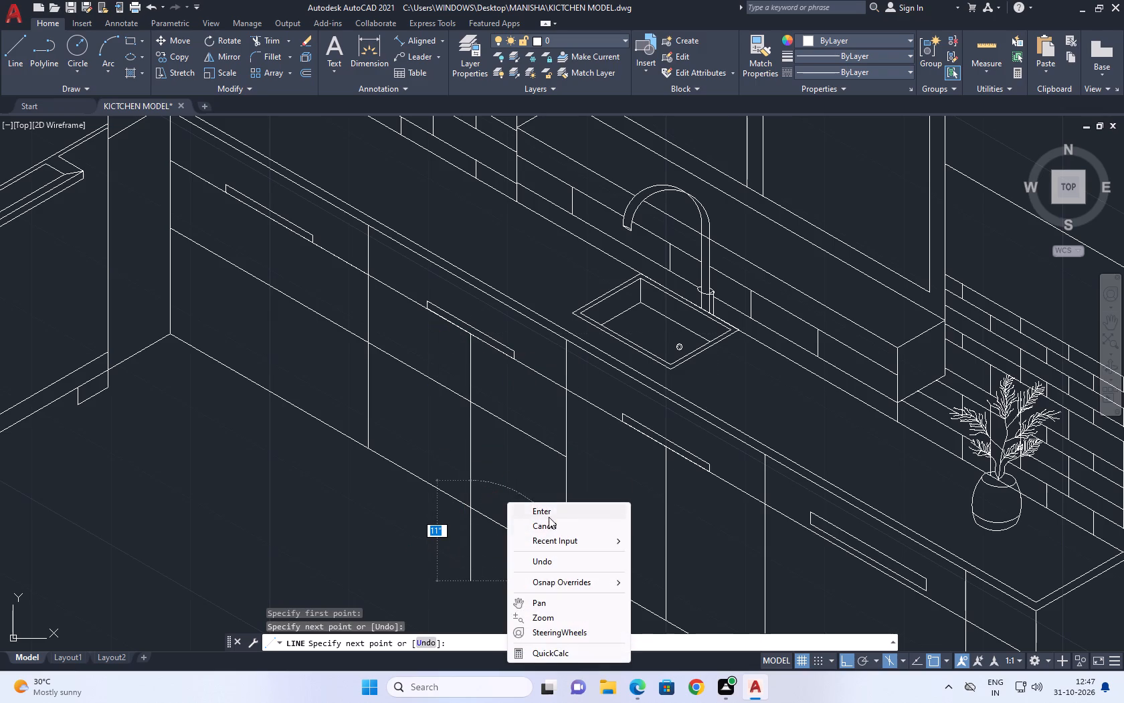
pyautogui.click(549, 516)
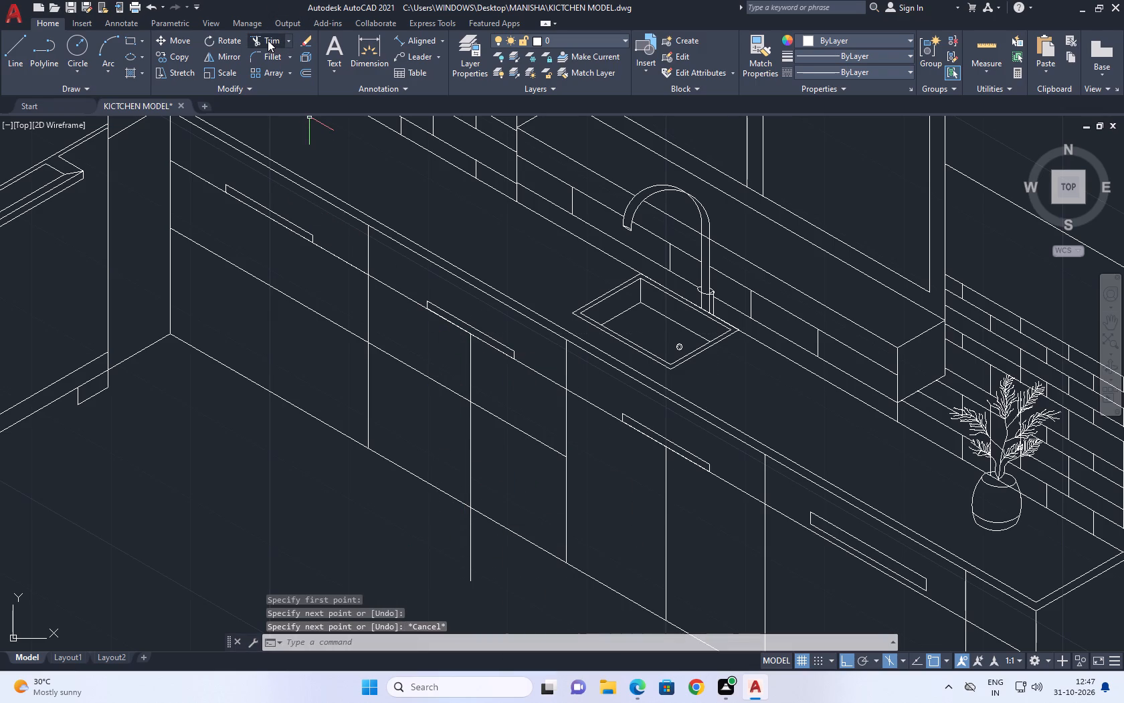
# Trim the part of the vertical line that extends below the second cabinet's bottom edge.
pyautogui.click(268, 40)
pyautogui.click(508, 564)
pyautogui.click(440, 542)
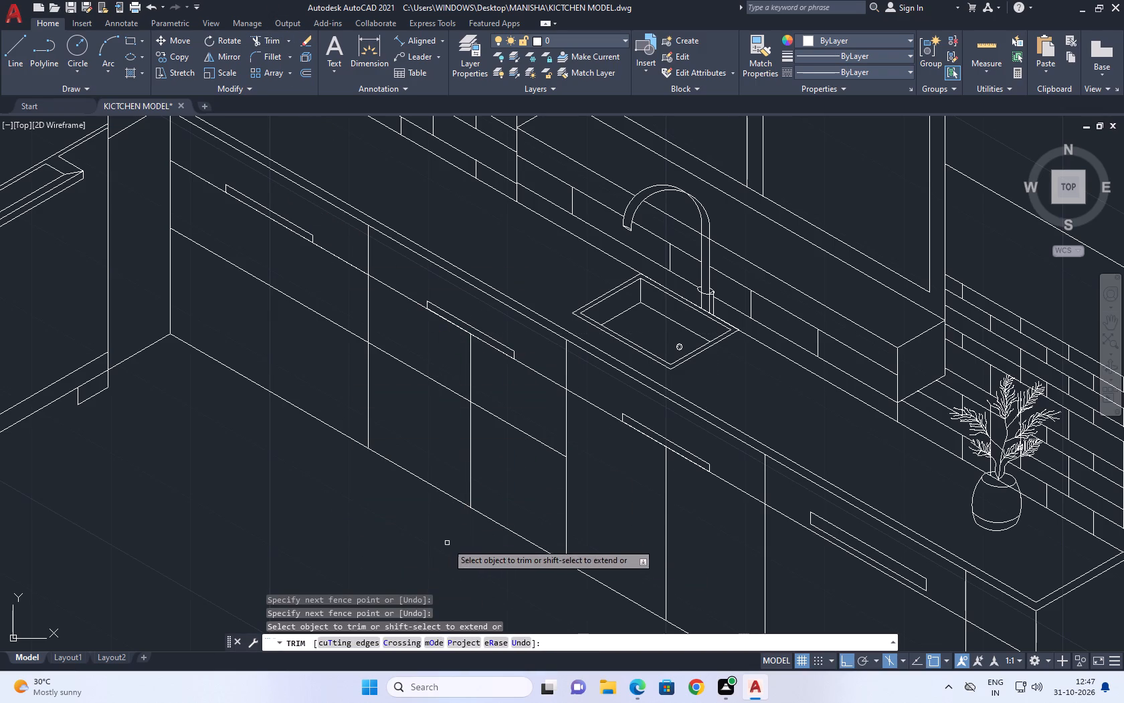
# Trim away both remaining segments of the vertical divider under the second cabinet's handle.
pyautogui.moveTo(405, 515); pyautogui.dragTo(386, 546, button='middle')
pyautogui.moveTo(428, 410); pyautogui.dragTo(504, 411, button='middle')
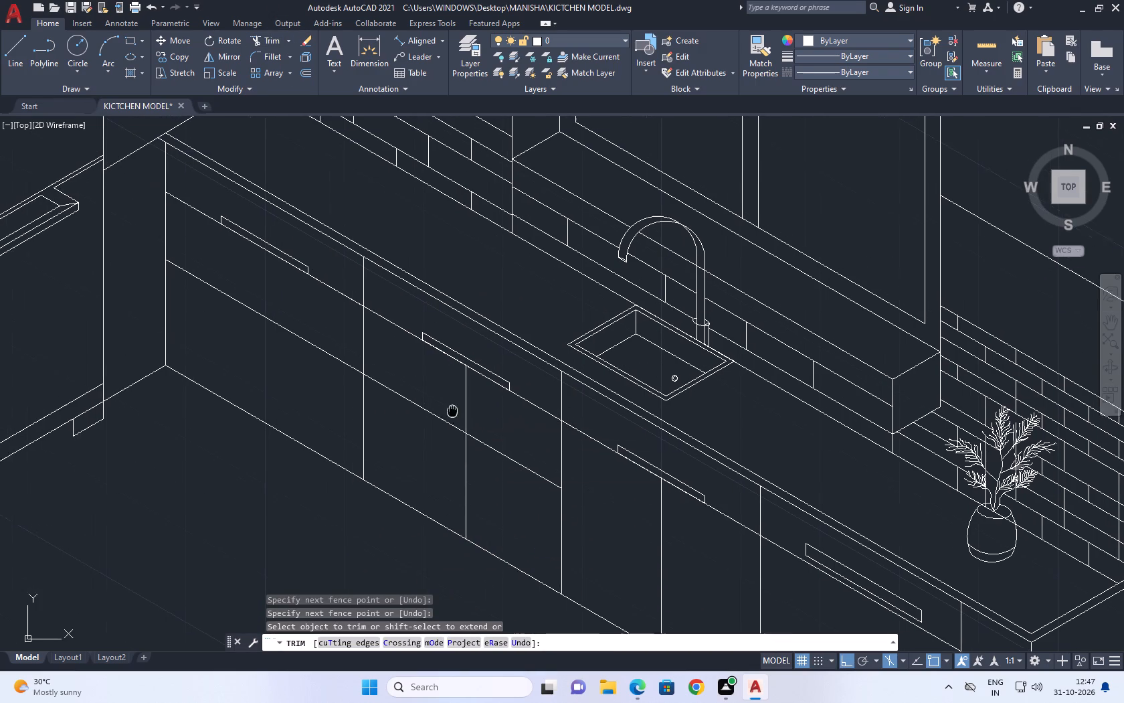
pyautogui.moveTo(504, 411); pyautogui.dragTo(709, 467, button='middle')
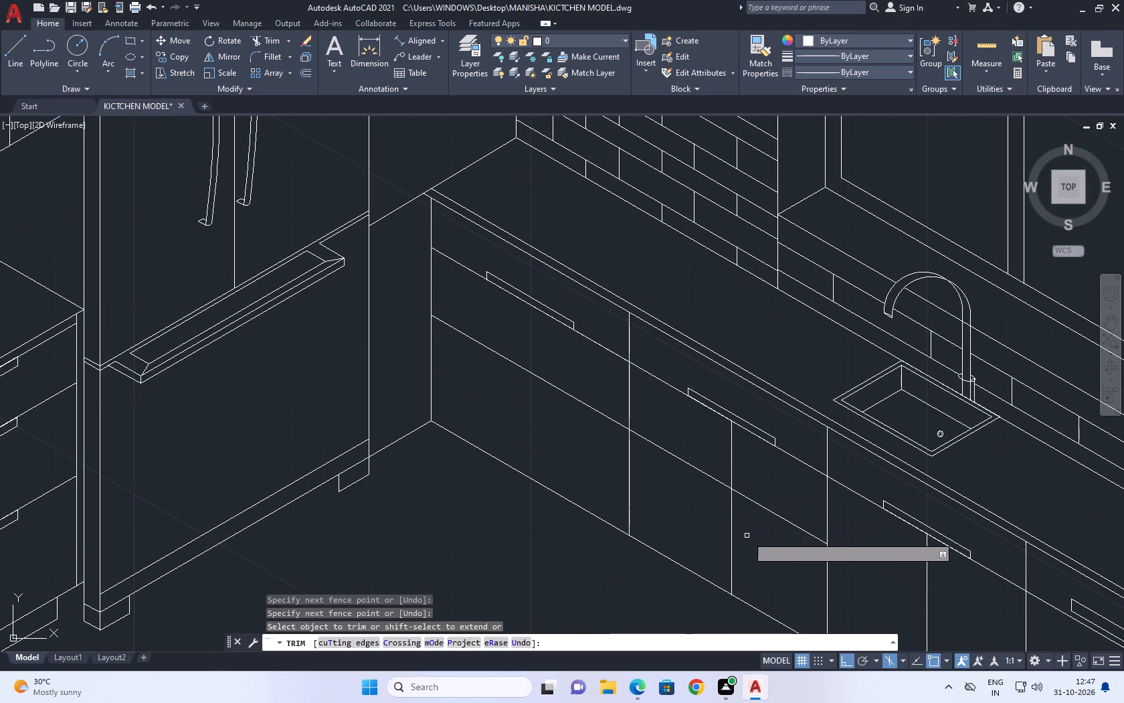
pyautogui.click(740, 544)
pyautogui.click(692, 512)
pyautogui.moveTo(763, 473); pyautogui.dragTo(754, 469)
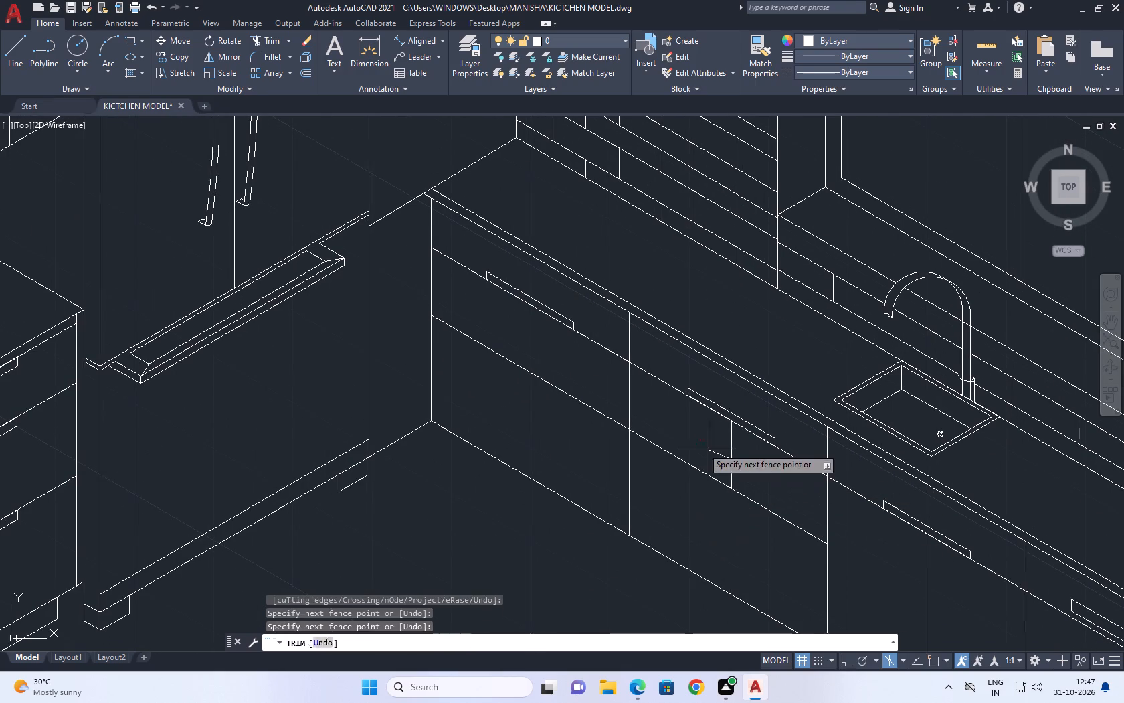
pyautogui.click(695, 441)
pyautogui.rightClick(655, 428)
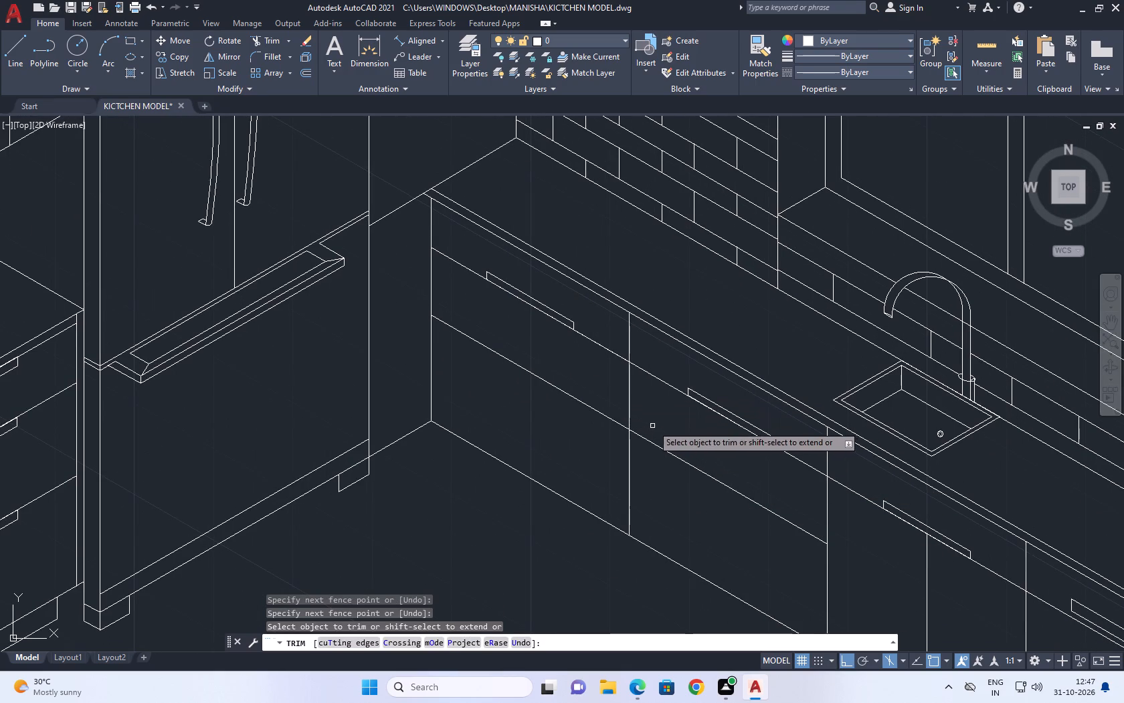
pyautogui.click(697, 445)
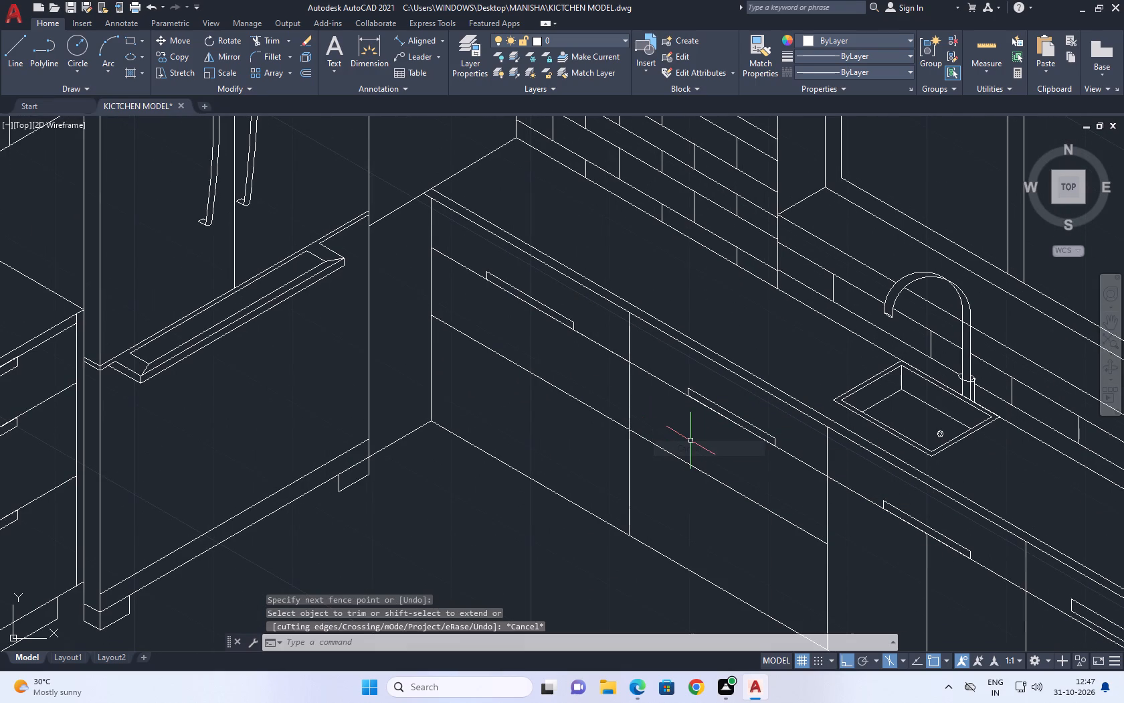
# Look over the kitchen drawing, from the refrigerator corner along the sink counter to the door opening and the stove-side cabinets.
pyautogui.scroll(-2, 590, 368)
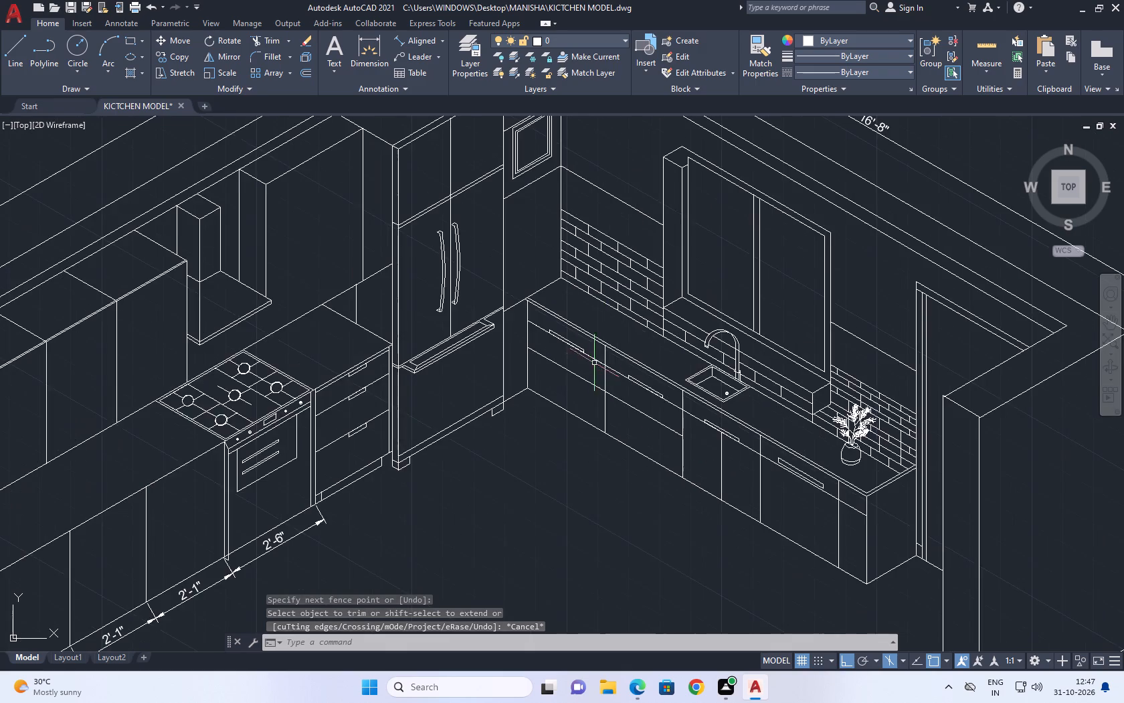
pyautogui.moveTo(740, 372); pyautogui.dragTo(628, 331, button='middle')
pyautogui.moveTo(678, 246); pyautogui.dragTo(662, 419, button='middle')
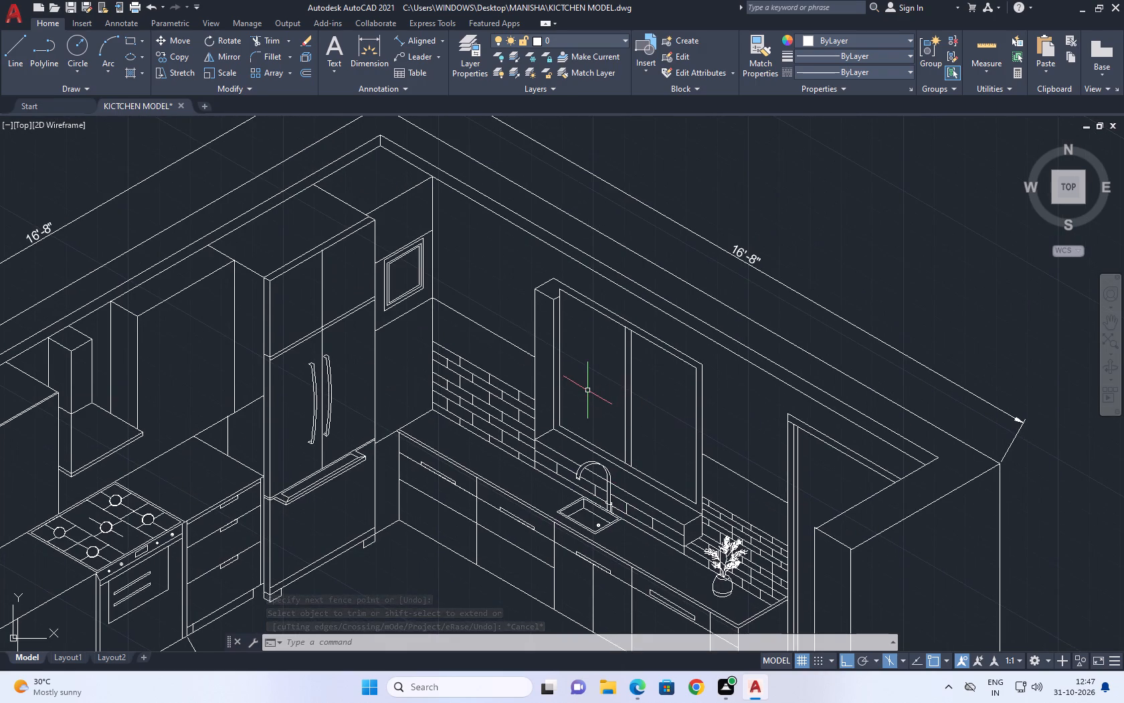
pyautogui.moveTo(569, 318); pyautogui.dragTo(607, 359, button='middle')
pyautogui.scroll(-1, 620, 378)
pyautogui.moveTo(785, 423); pyautogui.dragTo(779, 322, button='middle')
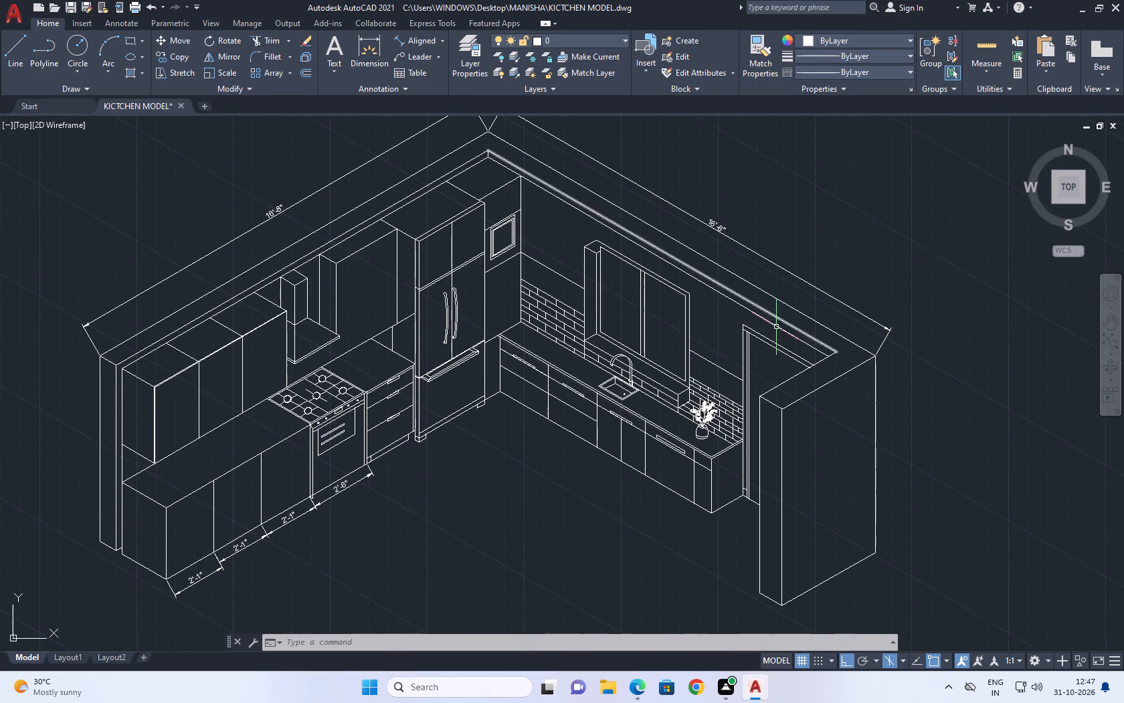
pyautogui.moveTo(751, 425); pyautogui.dragTo(748, 399, button='middle')
pyautogui.scroll(1, 746, 467)
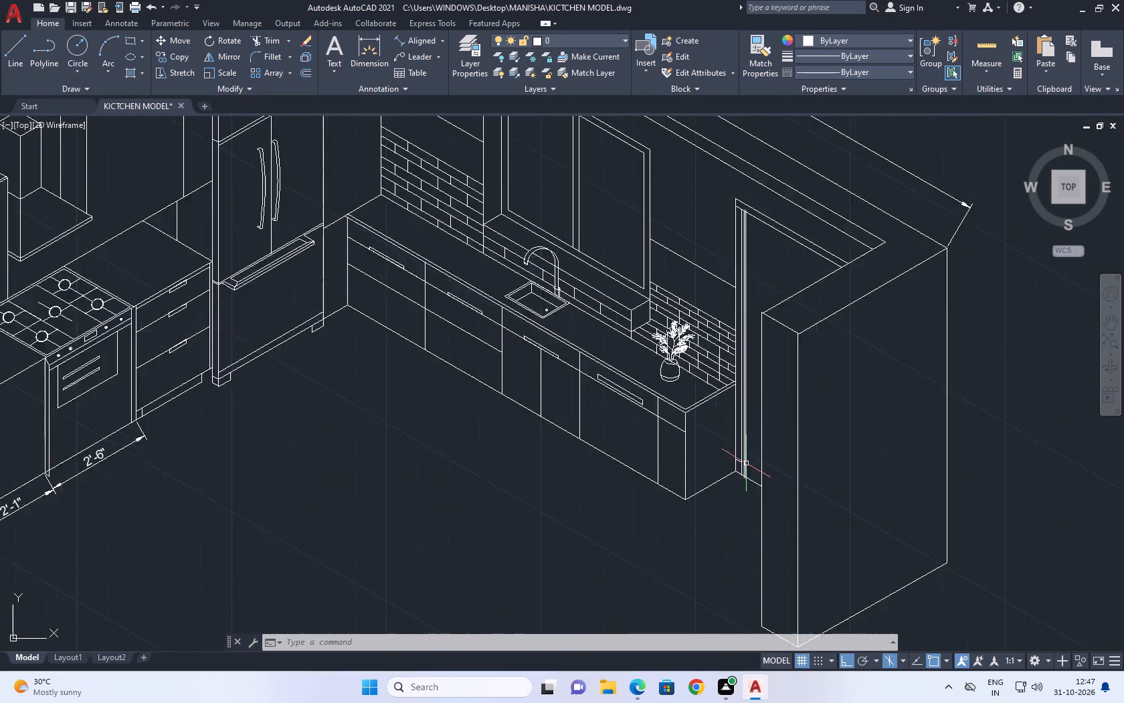
pyautogui.scroll(2, 746, 463)
pyautogui.scroll(-2, 733, 425)
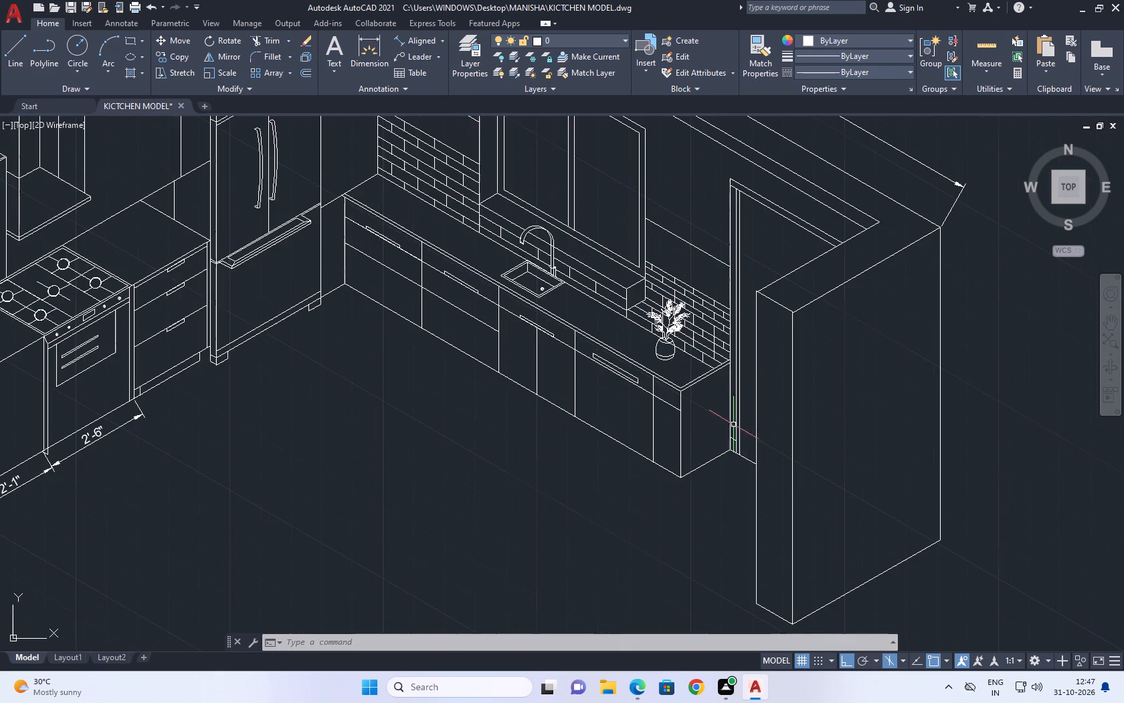
pyautogui.moveTo(745, 387); pyautogui.dragTo(930, 339, button='middle')
pyautogui.moveTo(575, 343); pyautogui.dragTo(661, 355, button='middle')
pyautogui.moveTo(616, 228); pyautogui.dragTo(618, 234, button='middle')
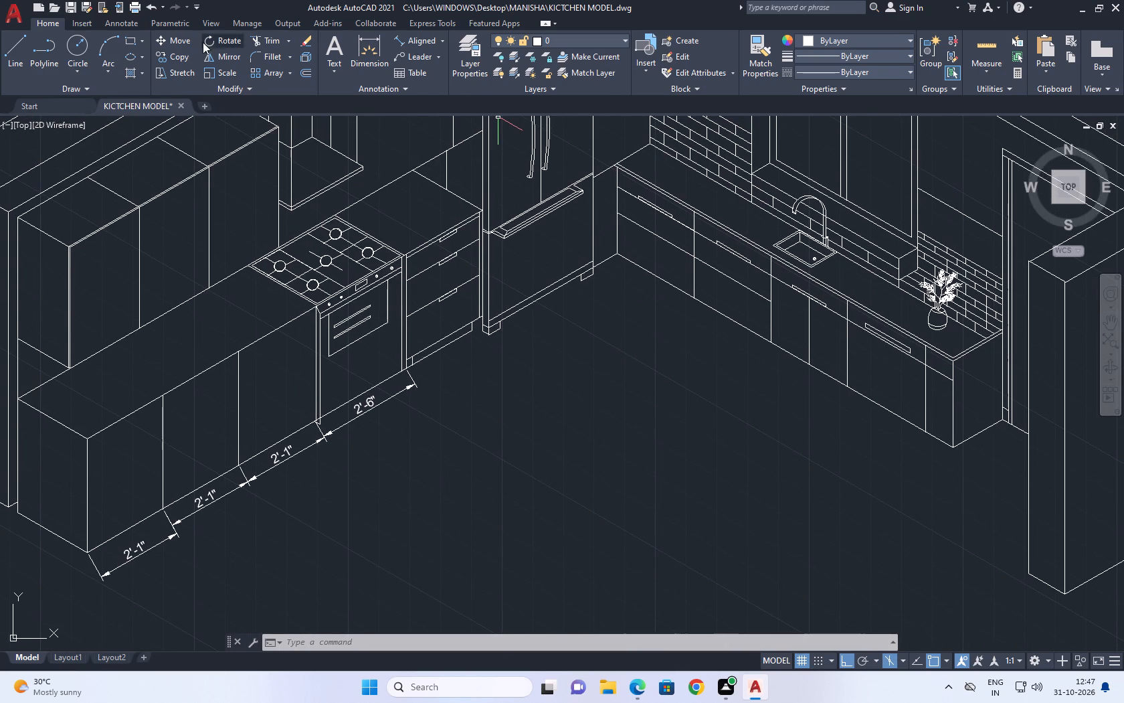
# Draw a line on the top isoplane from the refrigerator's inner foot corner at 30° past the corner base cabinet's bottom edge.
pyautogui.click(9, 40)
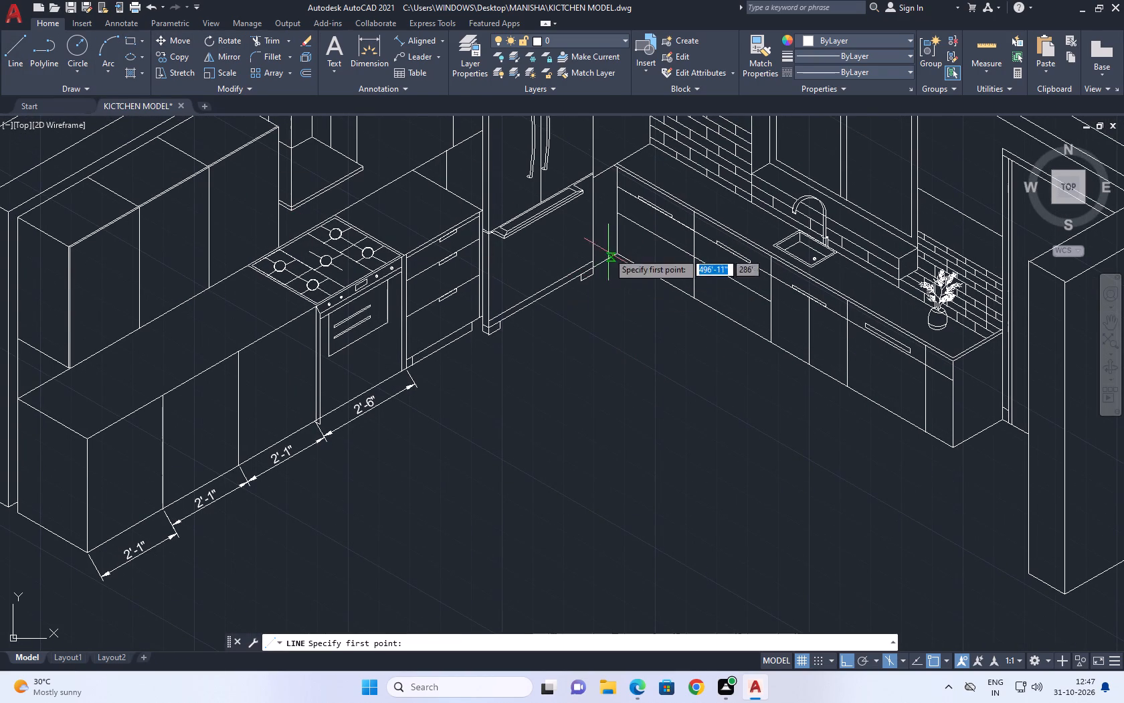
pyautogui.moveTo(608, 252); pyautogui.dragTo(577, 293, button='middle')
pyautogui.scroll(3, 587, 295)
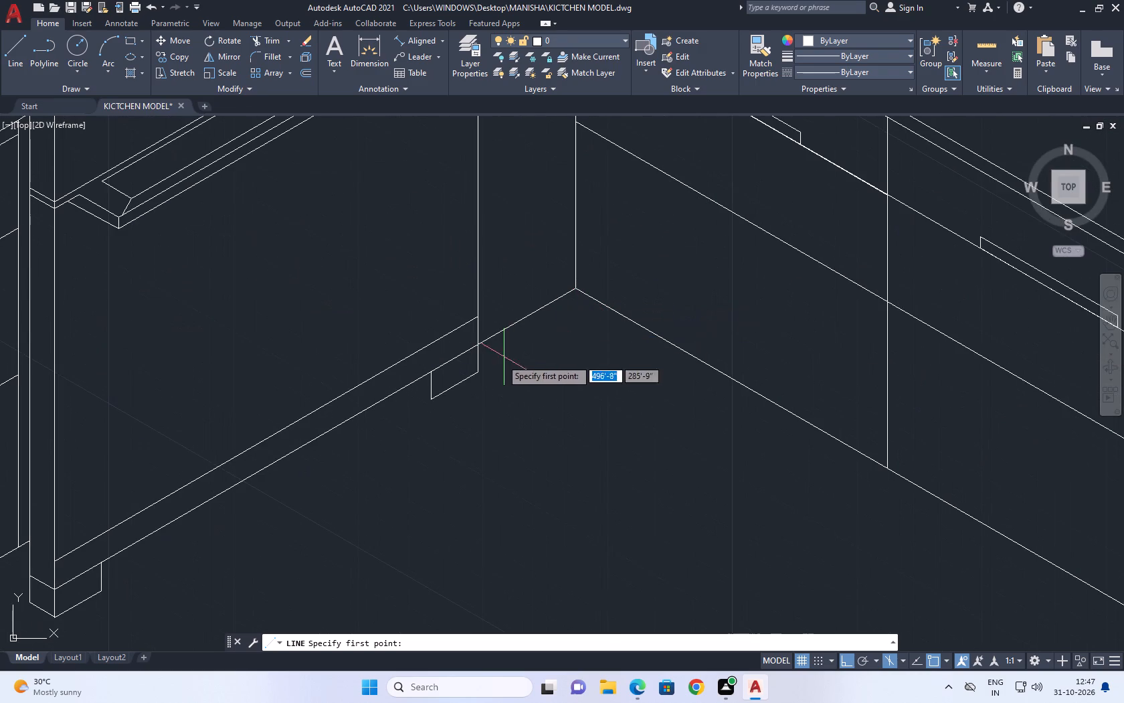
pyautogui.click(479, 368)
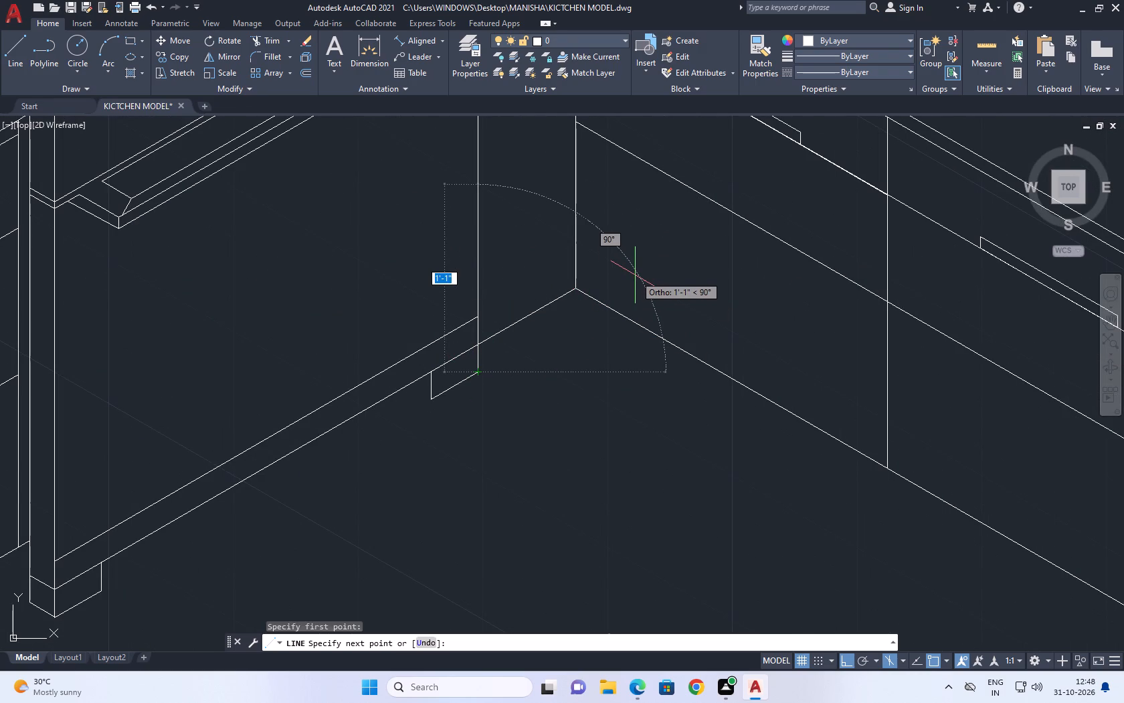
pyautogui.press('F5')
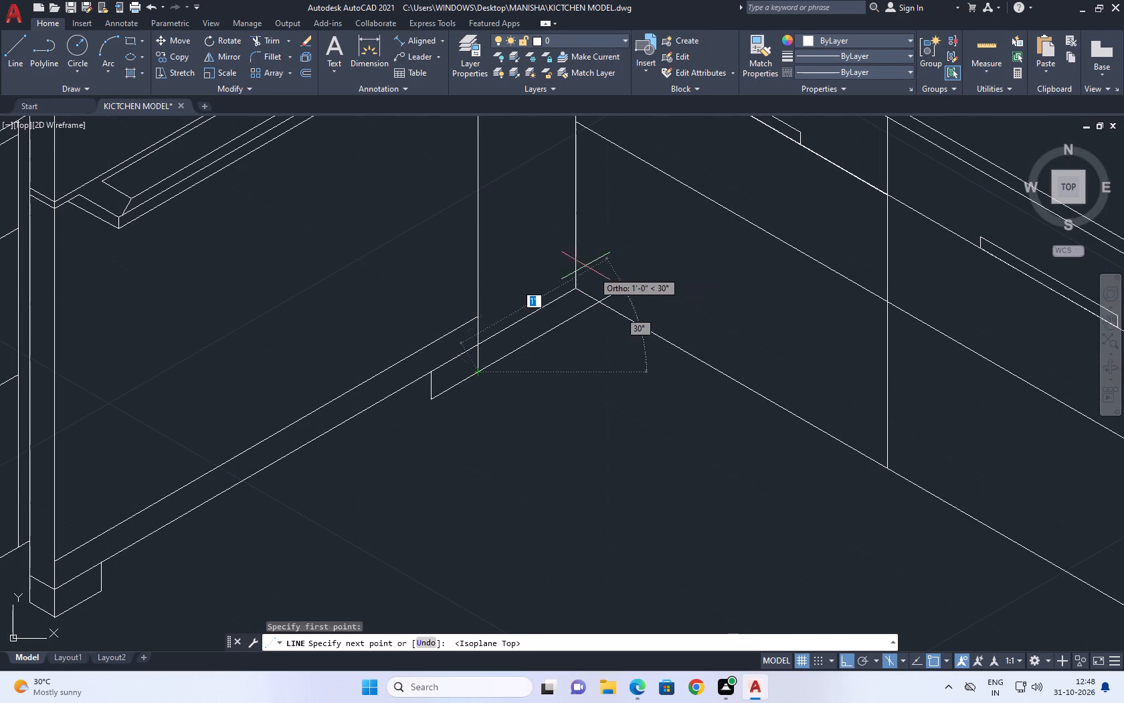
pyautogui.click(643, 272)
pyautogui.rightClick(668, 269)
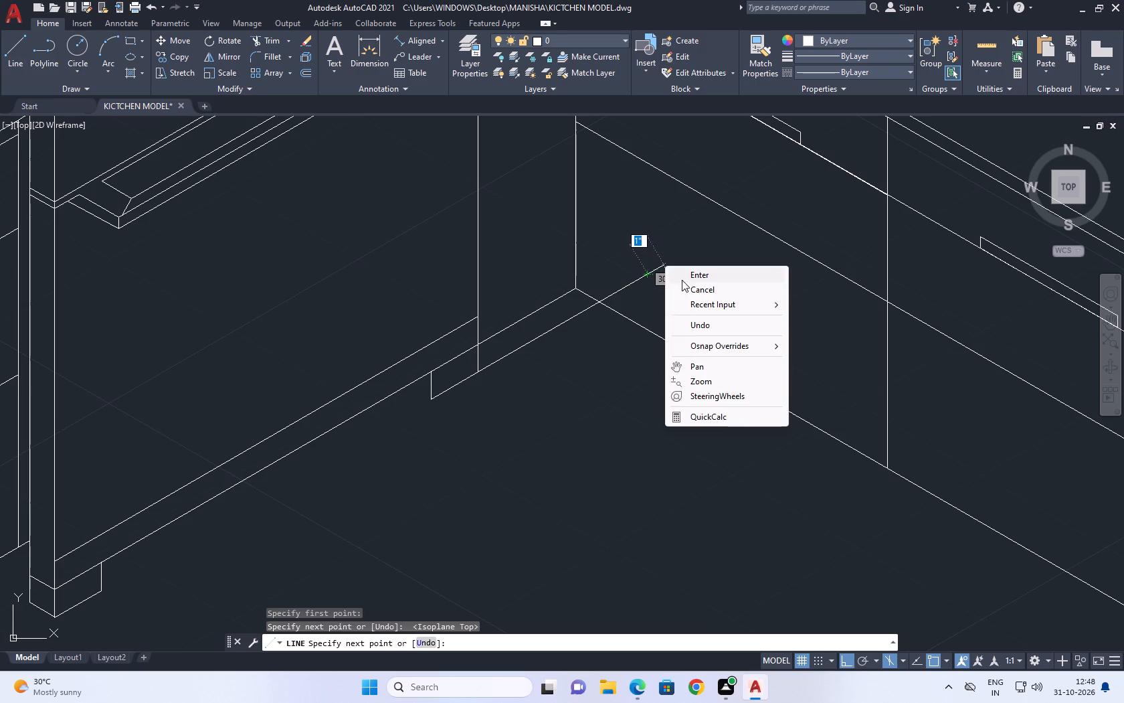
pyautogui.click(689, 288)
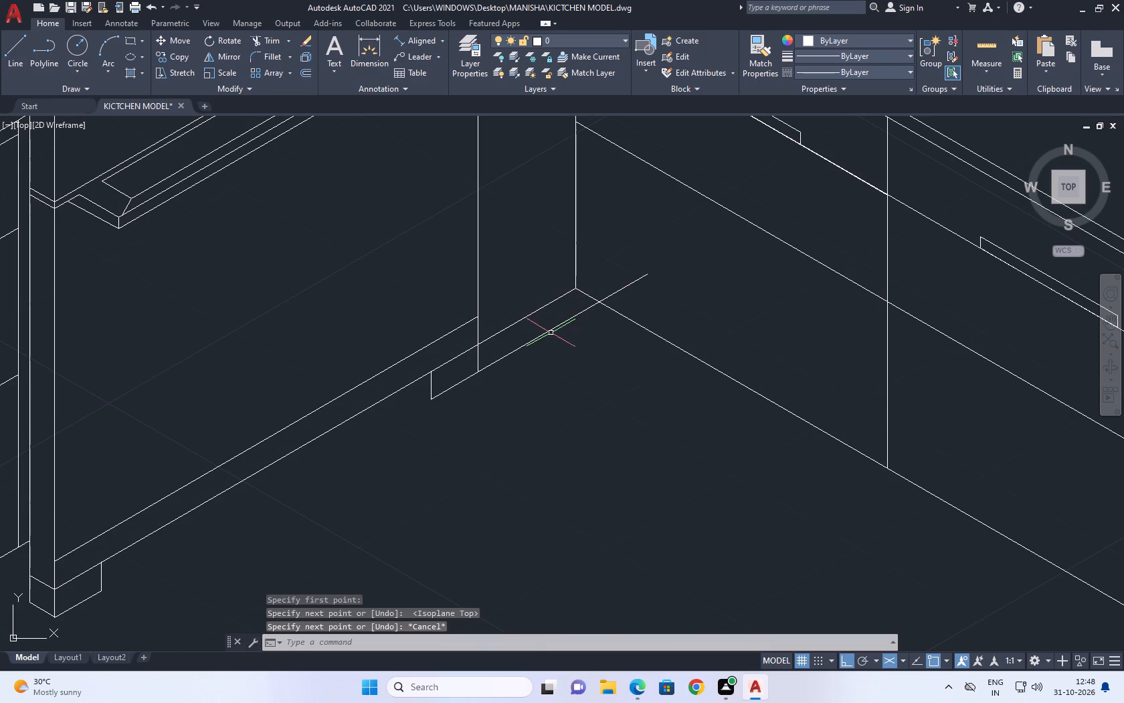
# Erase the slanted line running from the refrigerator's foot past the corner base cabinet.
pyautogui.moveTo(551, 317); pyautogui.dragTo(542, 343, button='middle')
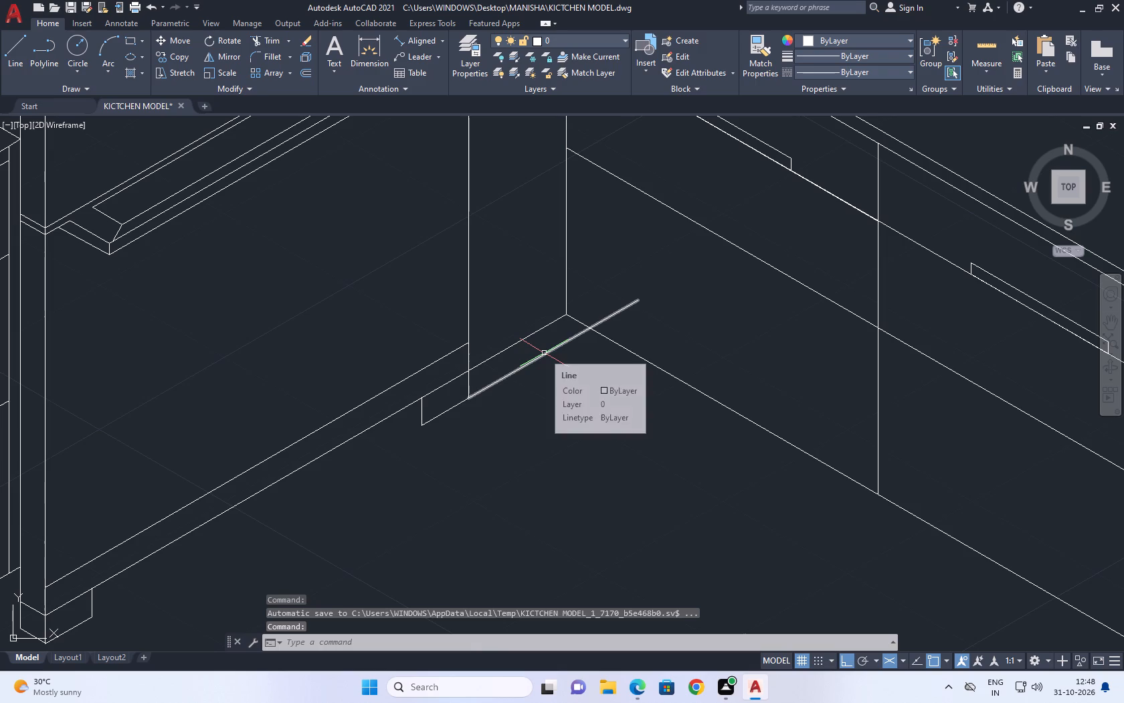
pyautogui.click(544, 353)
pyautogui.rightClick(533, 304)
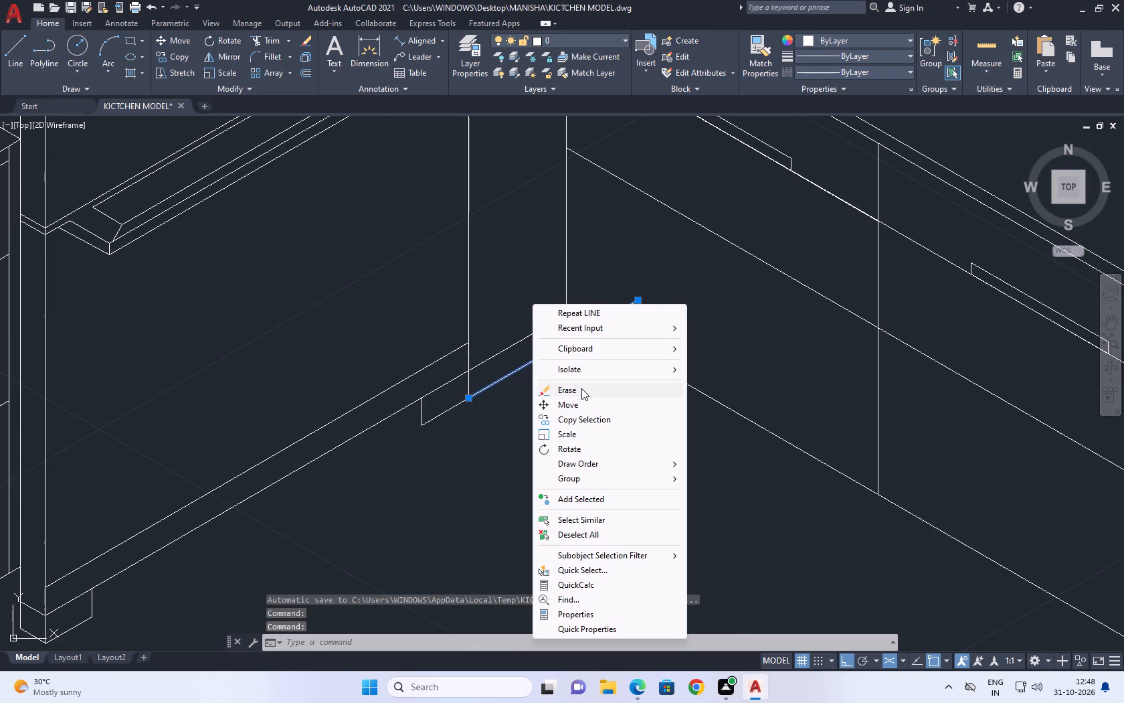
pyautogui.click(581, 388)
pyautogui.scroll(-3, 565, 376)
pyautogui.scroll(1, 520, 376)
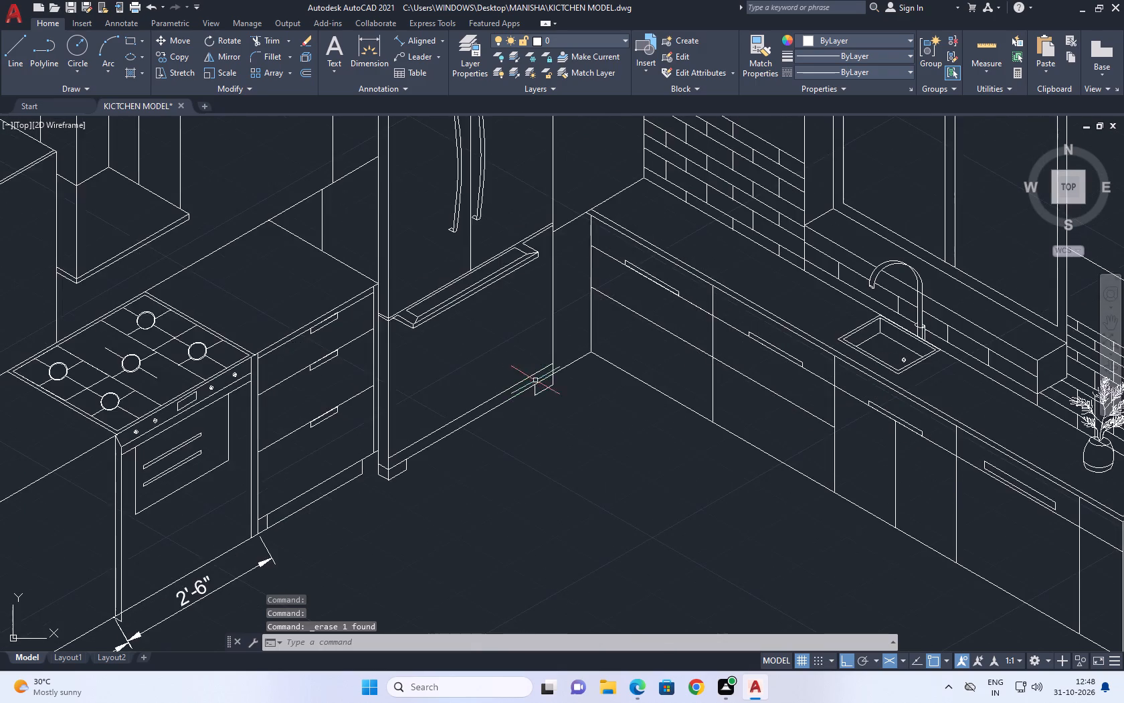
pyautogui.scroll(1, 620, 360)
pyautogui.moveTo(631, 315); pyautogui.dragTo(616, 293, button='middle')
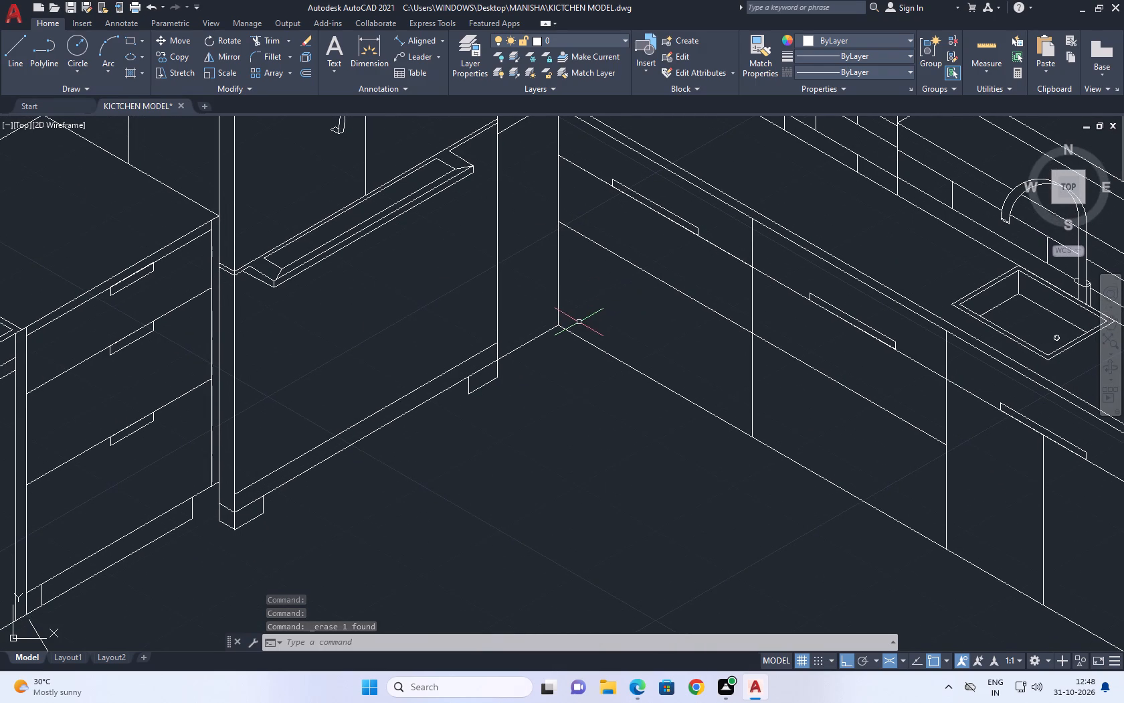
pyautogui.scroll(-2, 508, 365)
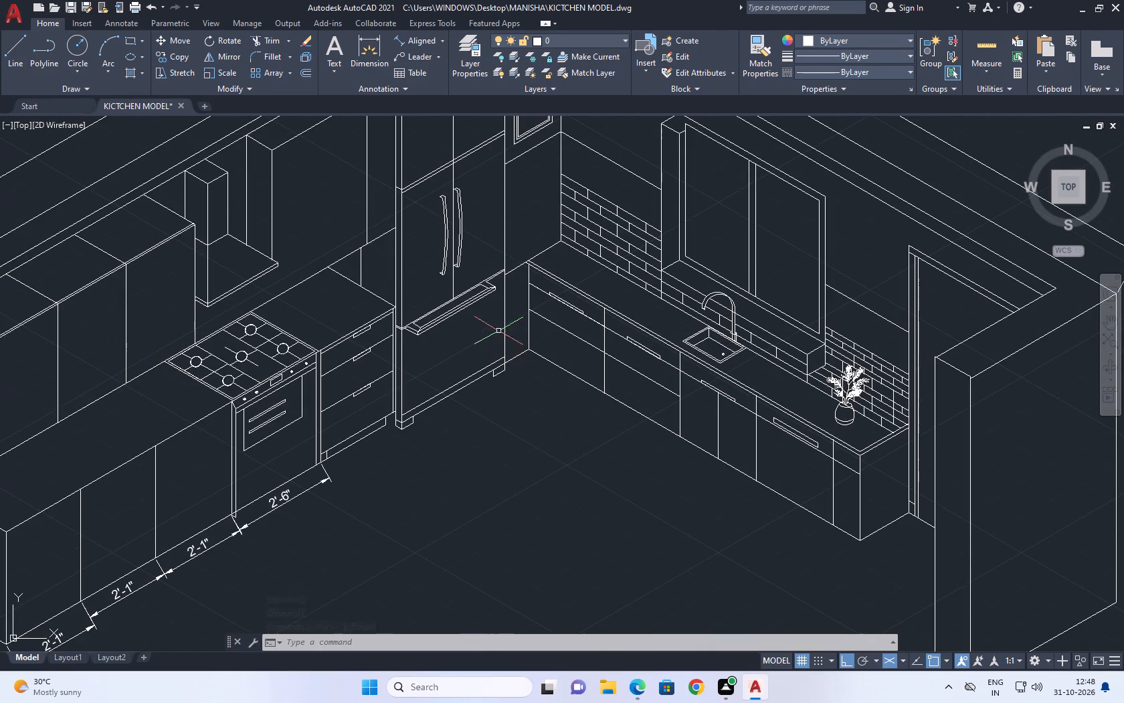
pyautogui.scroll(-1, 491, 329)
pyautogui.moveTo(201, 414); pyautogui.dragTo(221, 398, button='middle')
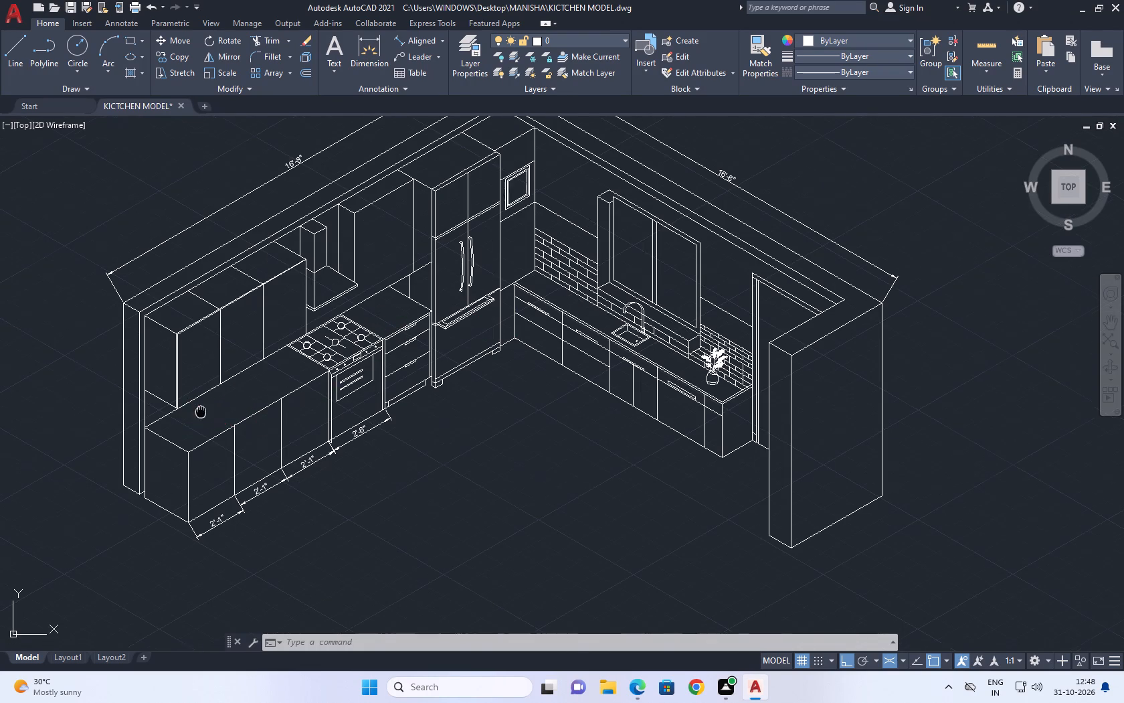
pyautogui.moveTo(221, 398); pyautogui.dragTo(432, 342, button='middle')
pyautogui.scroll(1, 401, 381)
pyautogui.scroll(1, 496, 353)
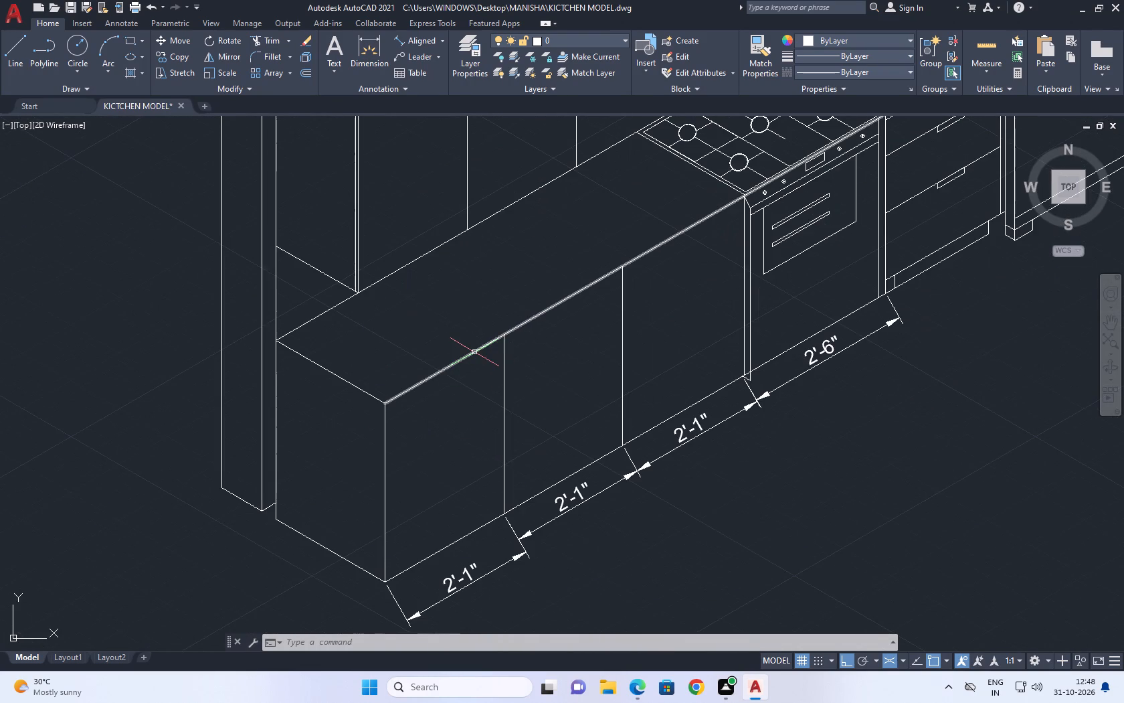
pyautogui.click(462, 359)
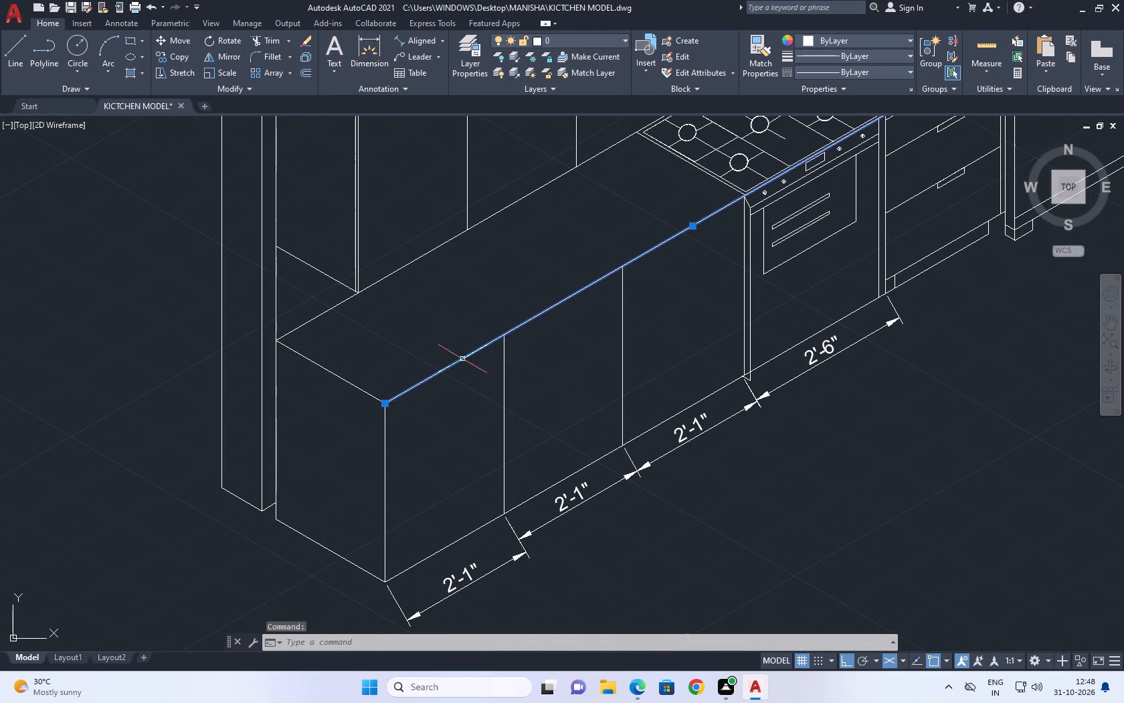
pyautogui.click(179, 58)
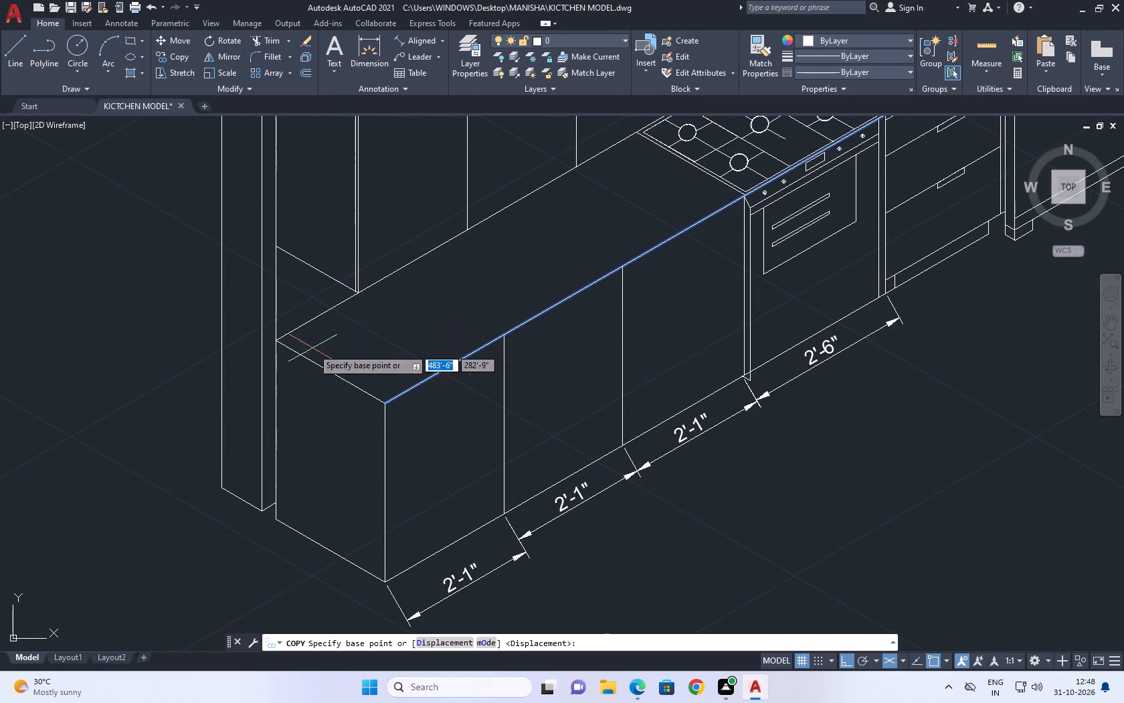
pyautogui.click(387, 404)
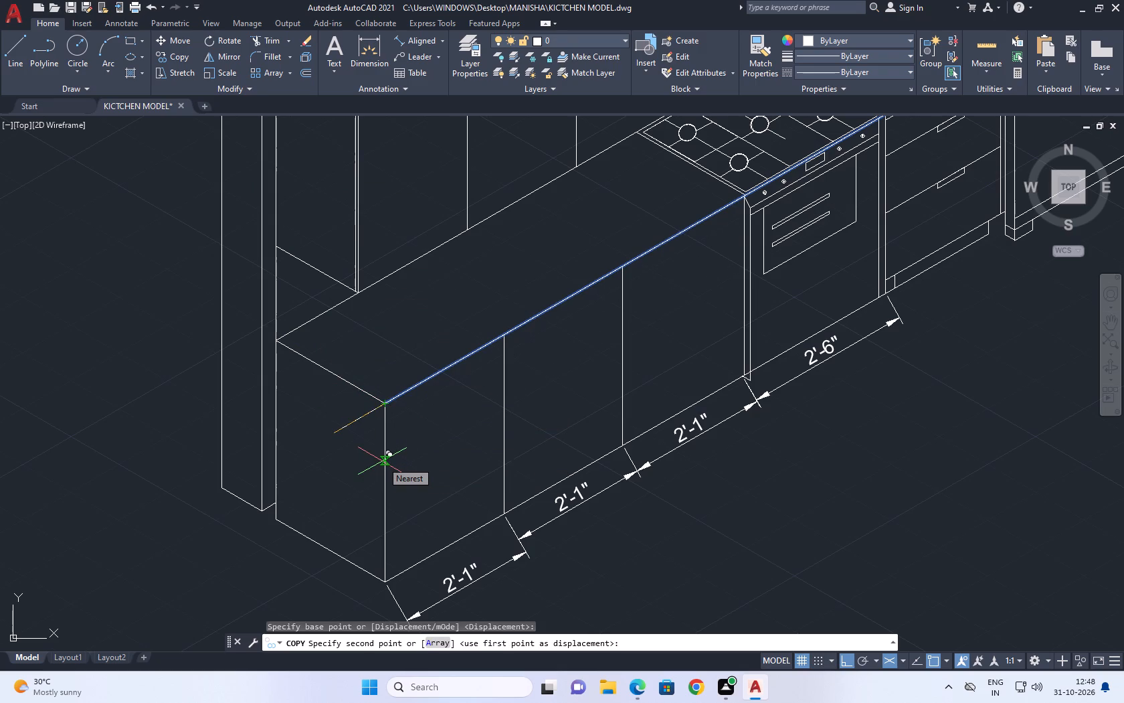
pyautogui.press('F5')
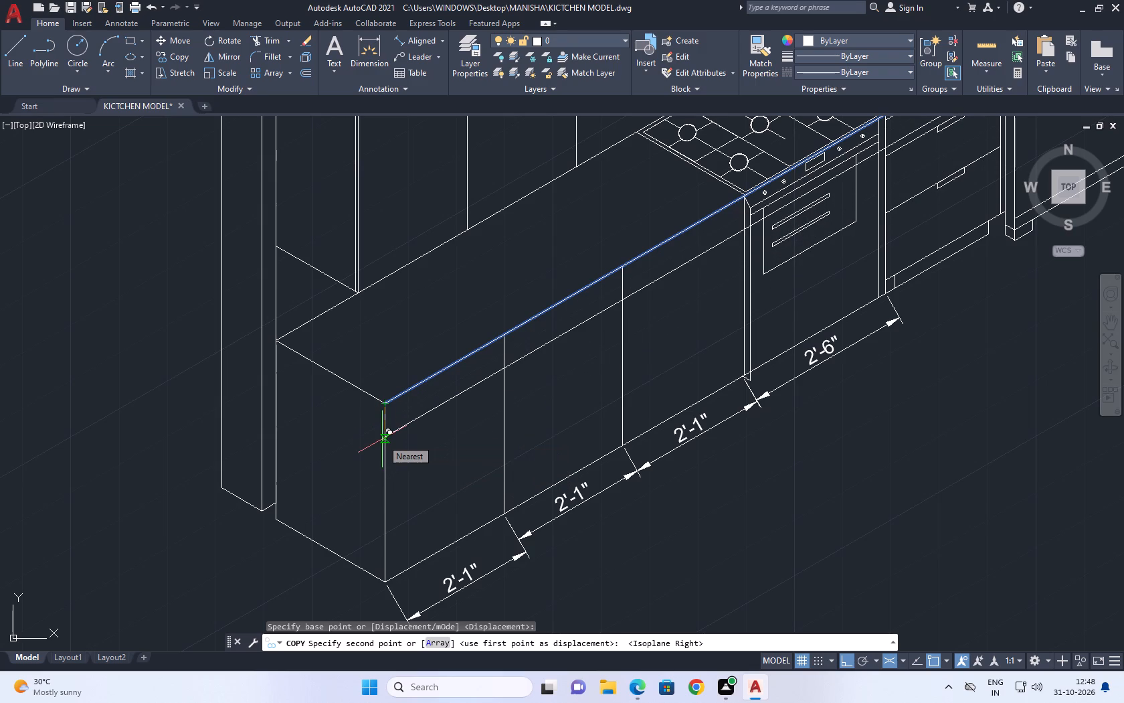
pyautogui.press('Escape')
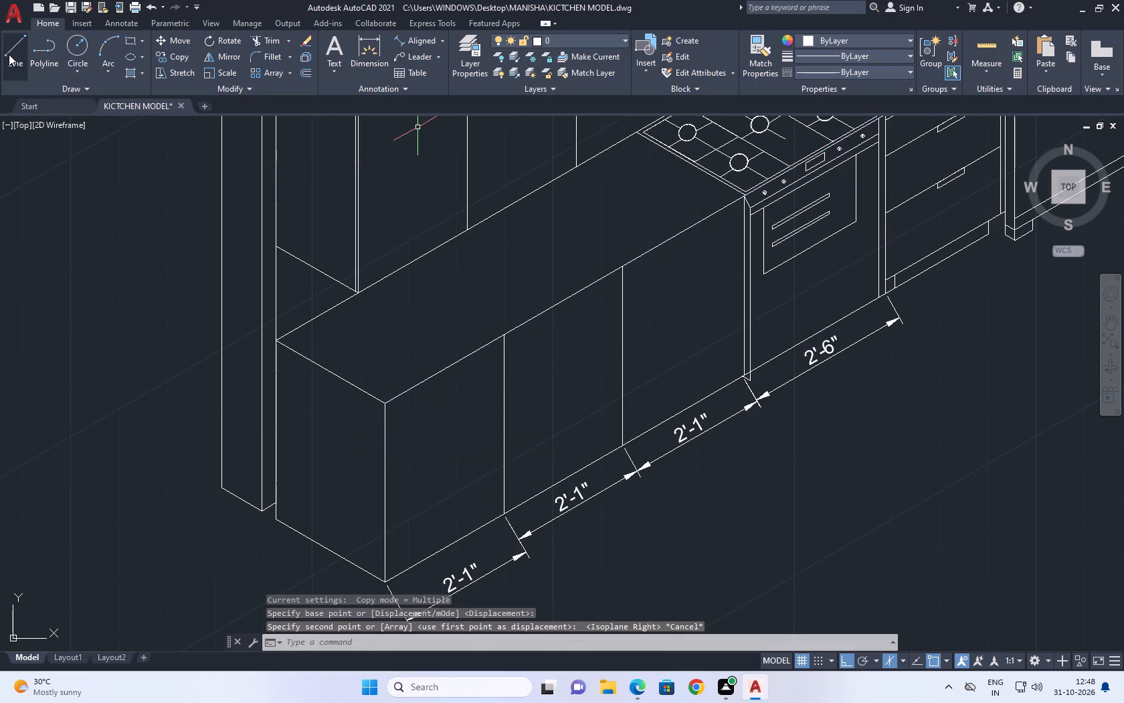
# Draw a line along the countertop's front edge from the end base cabinet's outer corner to the stove's near corner.
pyautogui.click(11, 56)
pyautogui.moveTo(554, 269); pyautogui.dragTo(519, 316, button='middle')
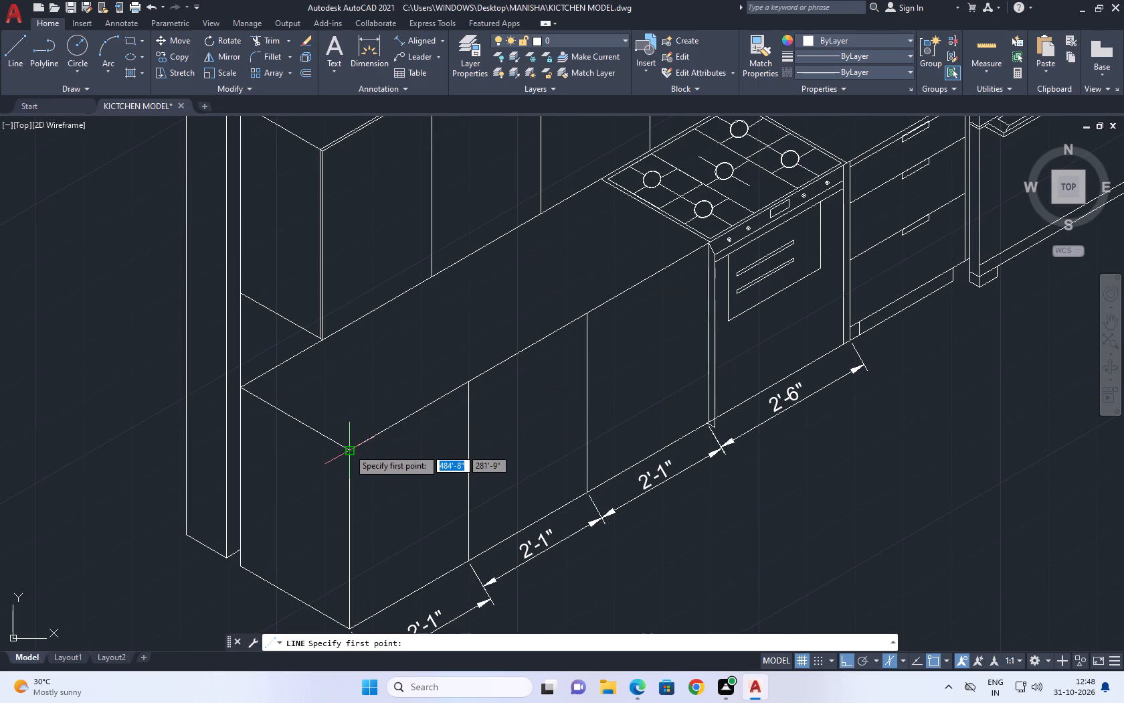
pyautogui.click(349, 451)
pyautogui.moveTo(638, 319); pyautogui.dragTo(556, 381, button='middle')
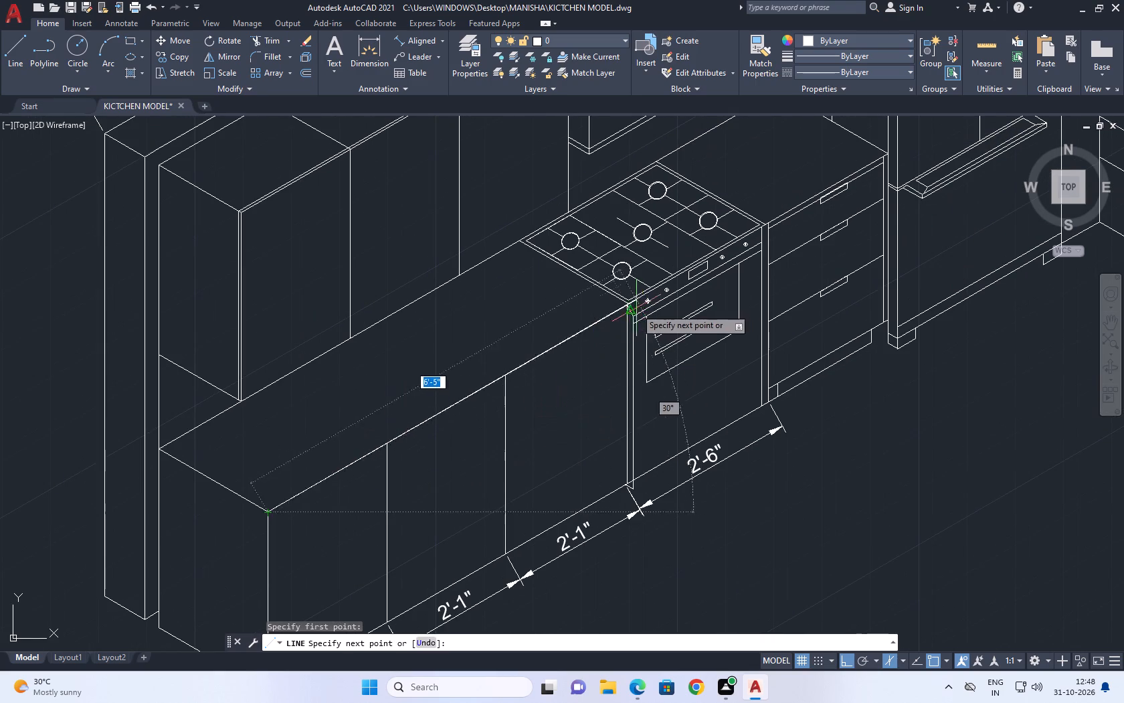
pyautogui.scroll(2, 624, 302)
pyautogui.click(630, 311)
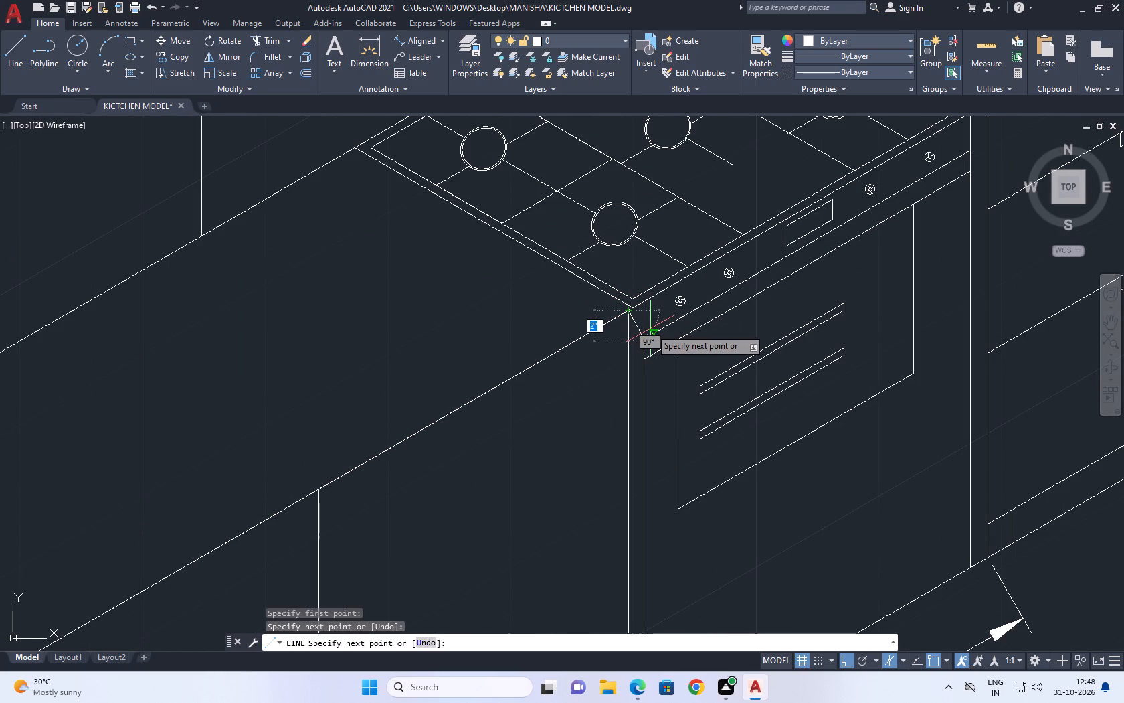
pyautogui.press('Escape')
# Copy the new countertop front edge line 1" inward along the countertop's end edge, using the left isoplane.
pyautogui.moveTo(536, 329); pyautogui.dragTo(714, 269, button='middle')
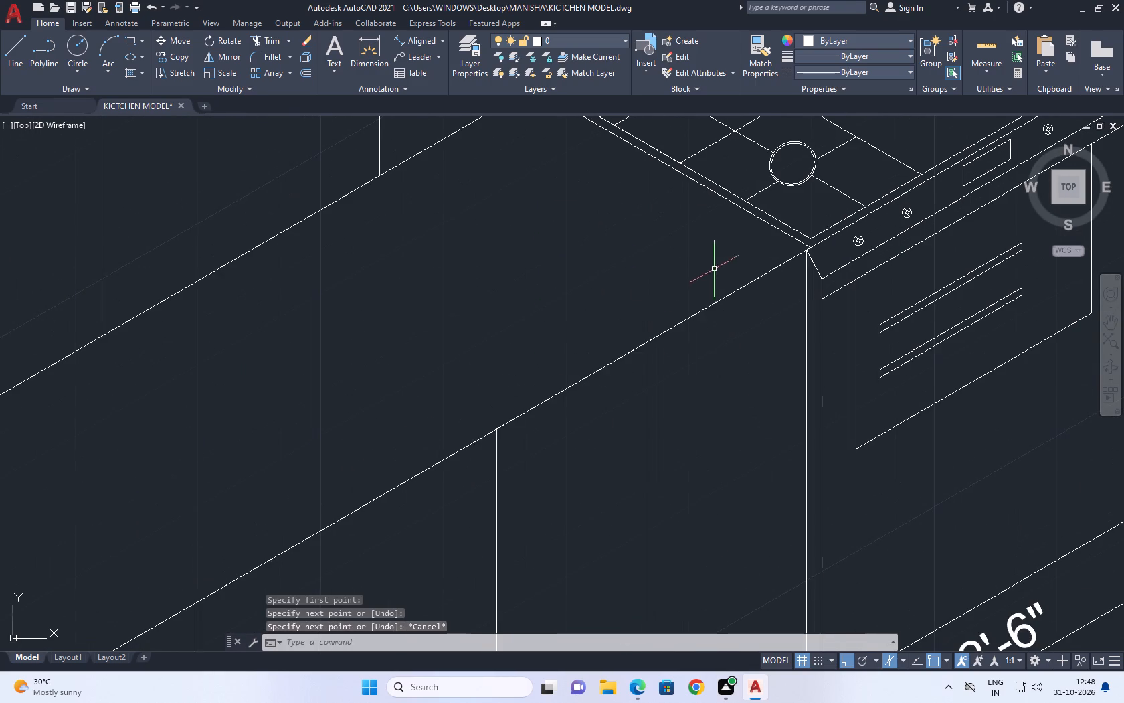
pyautogui.click(706, 307)
pyautogui.scroll(-2, 656, 299)
pyautogui.moveTo(641, 301); pyautogui.dragTo(682, 299, button='middle')
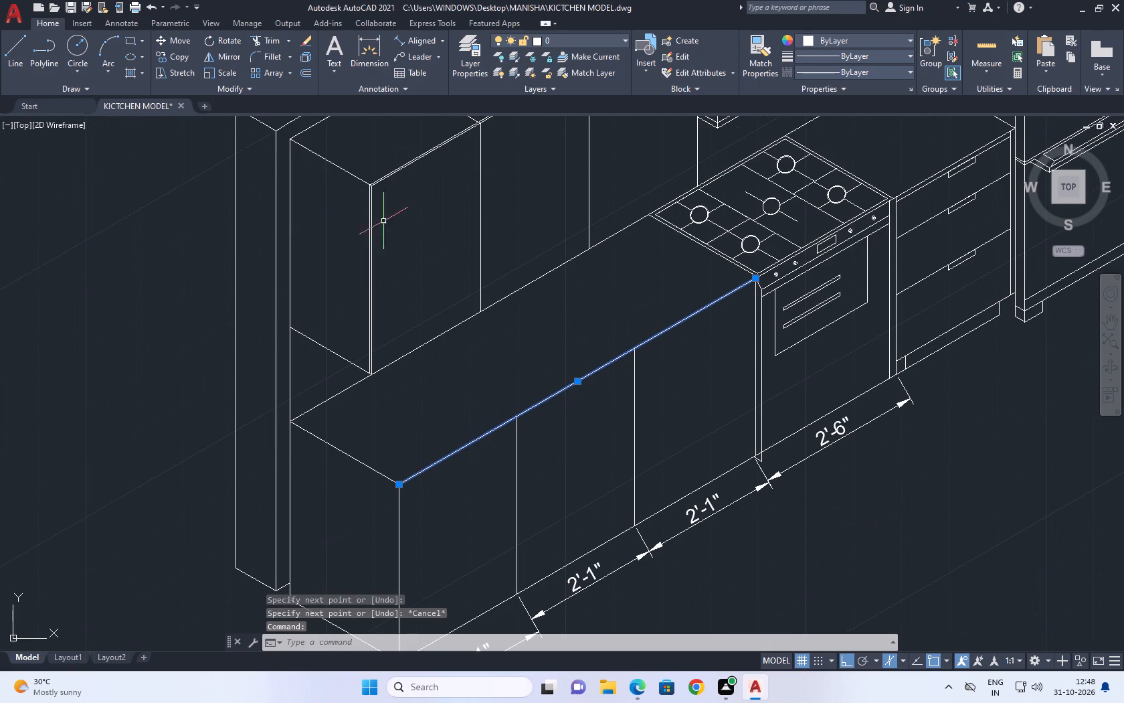
pyautogui.click(182, 59)
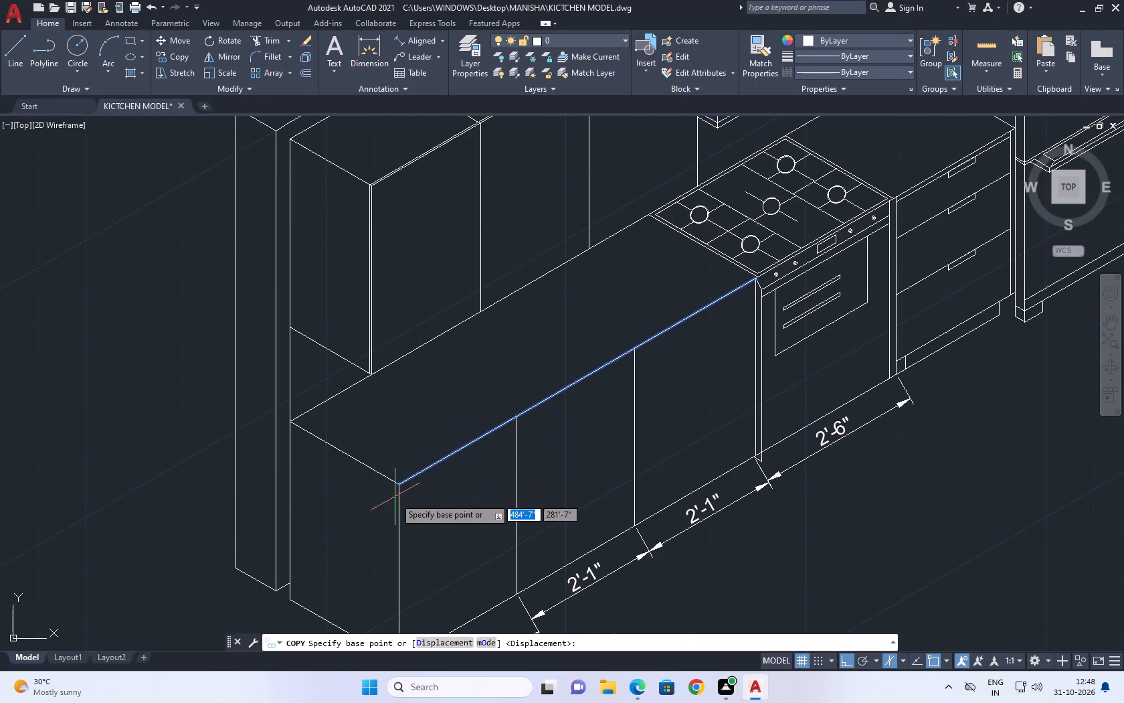
pyautogui.scroll(4, 395, 500)
pyautogui.click(403, 455)
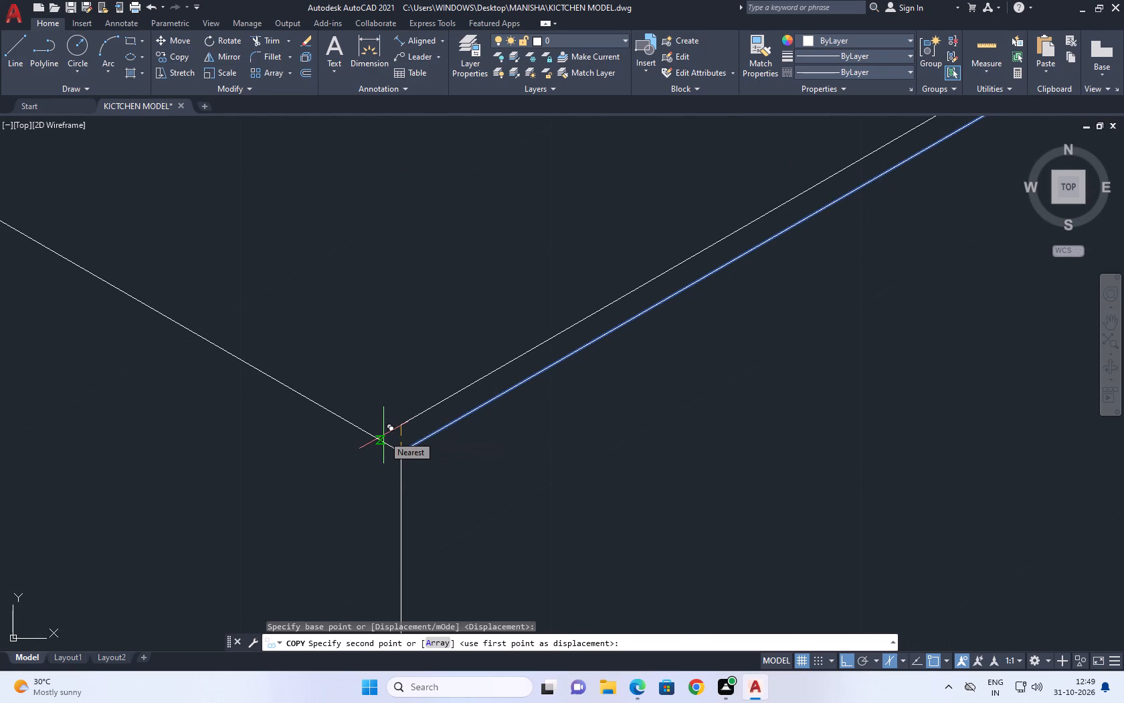
pyautogui.press('F5')
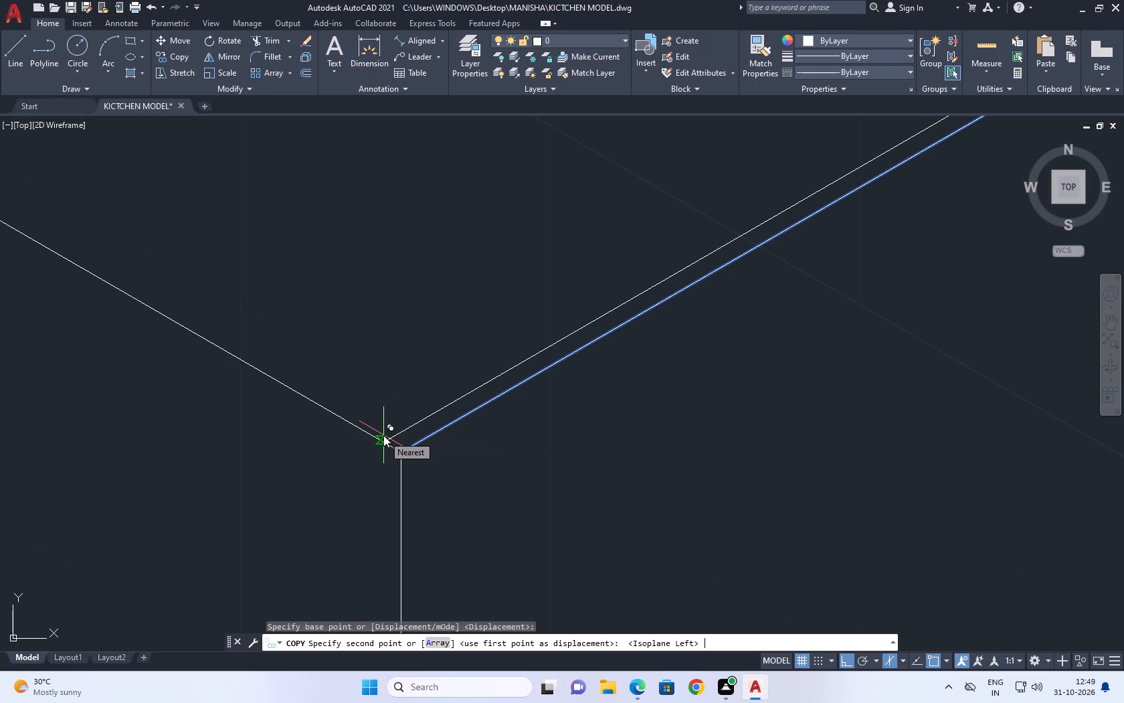
pyautogui.press('1')
pyautogui.press('Return')
pyautogui.rightClick(338, 266)
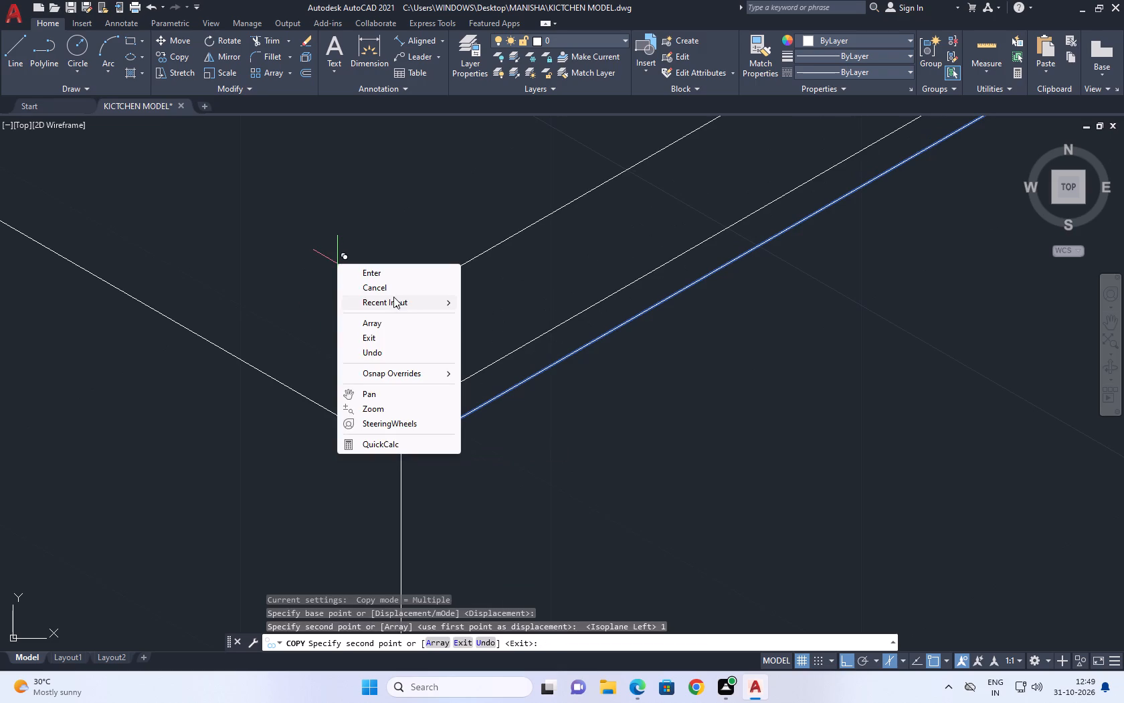
pyautogui.click(402, 289)
# Copy the end base cabinet's outer vertical corner edge to the end of the inner countertop front line.
pyautogui.scroll(-3, 460, 333)
pyautogui.moveTo(514, 362); pyautogui.dragTo(601, 362, button='middle')
pyautogui.click(537, 411)
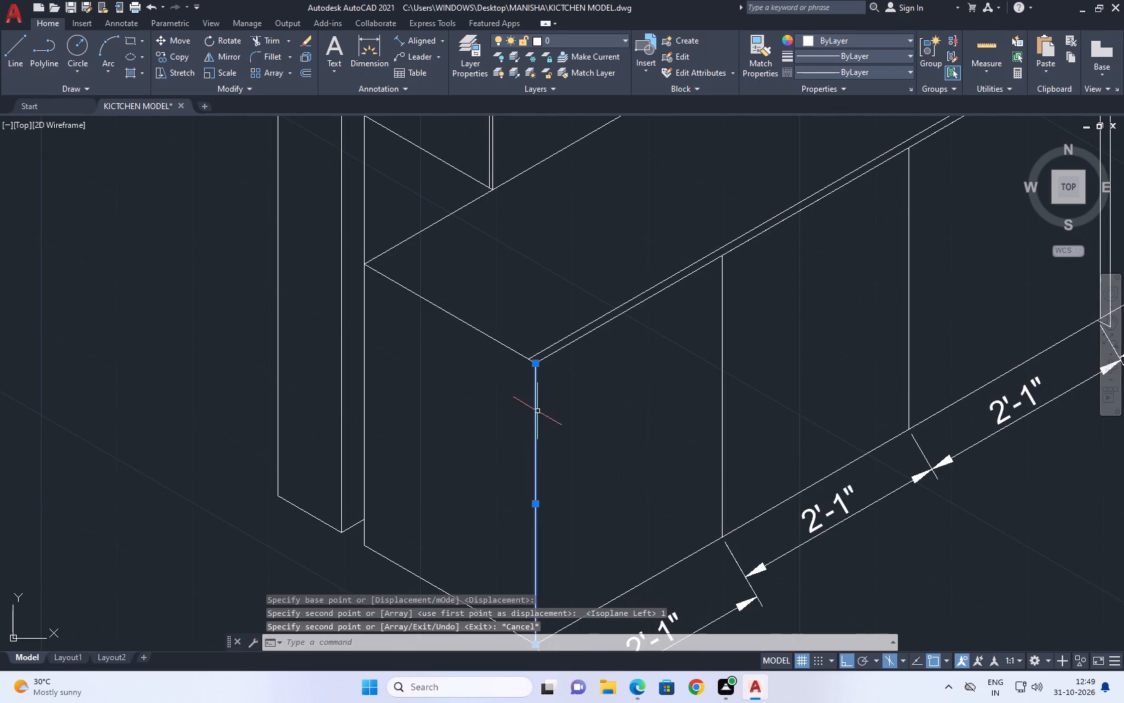
pyautogui.click(184, 60)
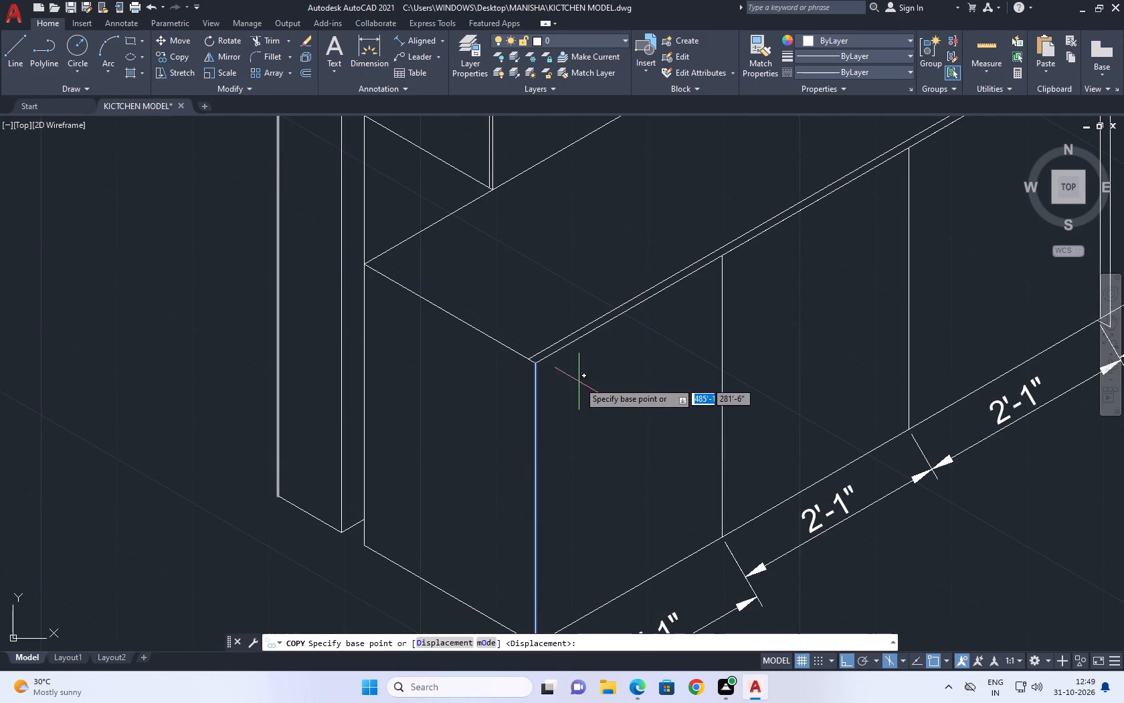
pyautogui.scroll(4, 536, 360)
pyautogui.click(530, 380)
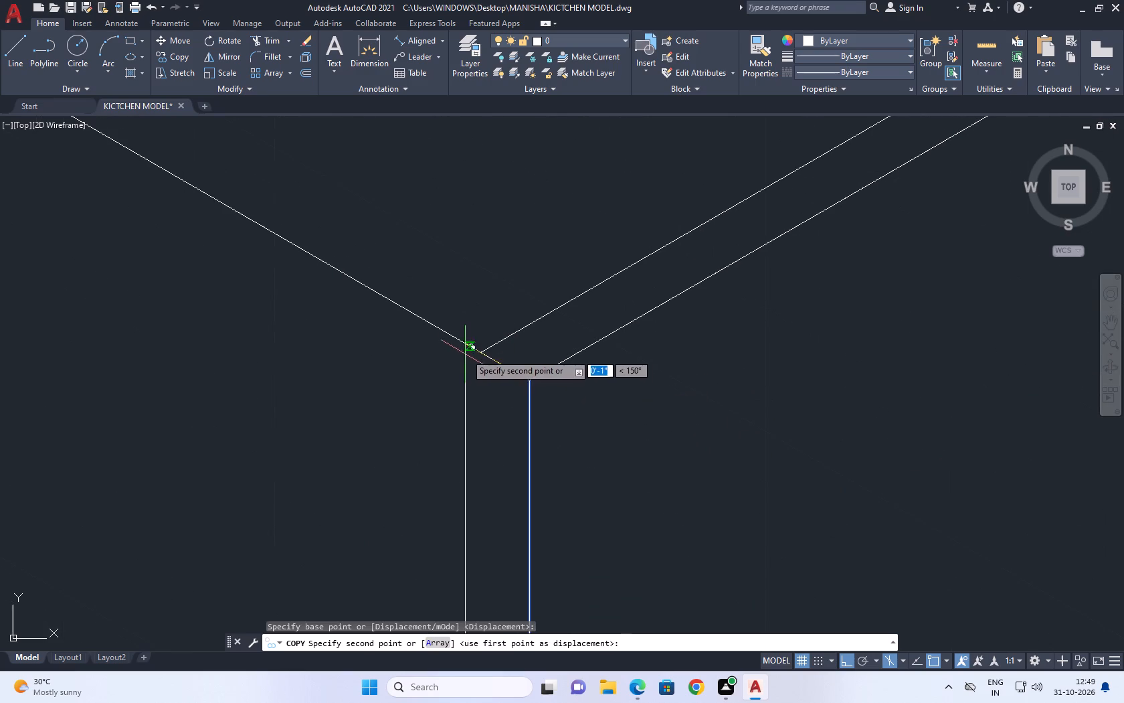
pyautogui.click(481, 351)
pyautogui.rightClick(466, 250)
pyautogui.click(523, 279)
pyautogui.scroll(-4, 545, 300)
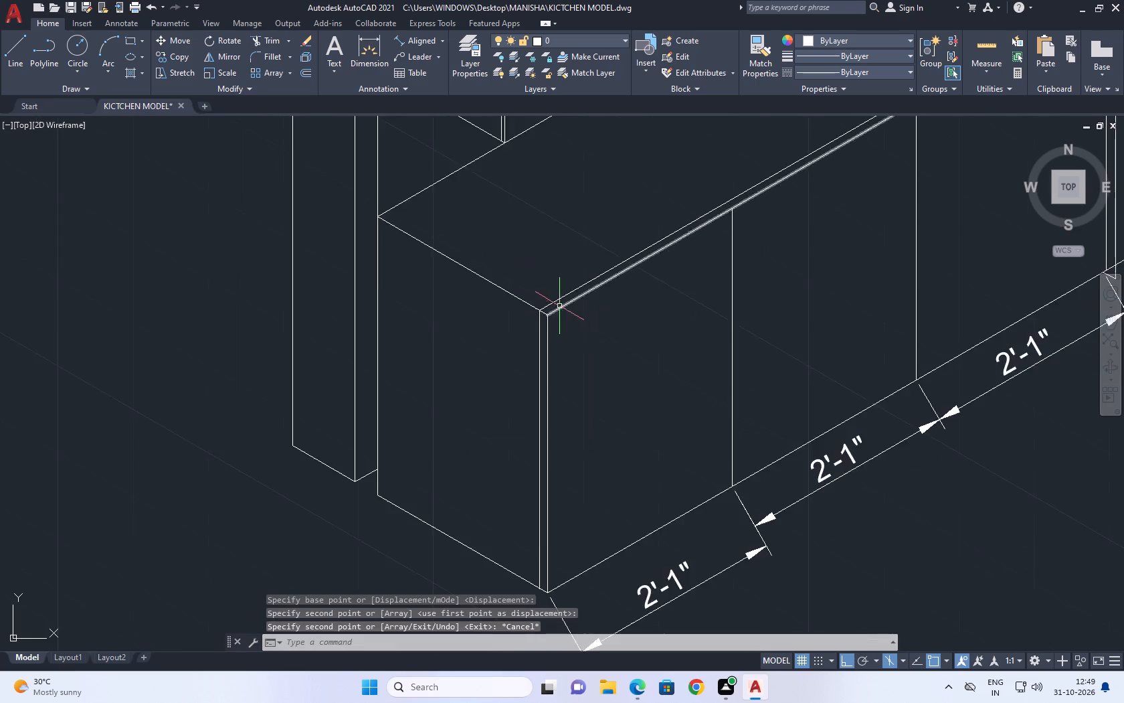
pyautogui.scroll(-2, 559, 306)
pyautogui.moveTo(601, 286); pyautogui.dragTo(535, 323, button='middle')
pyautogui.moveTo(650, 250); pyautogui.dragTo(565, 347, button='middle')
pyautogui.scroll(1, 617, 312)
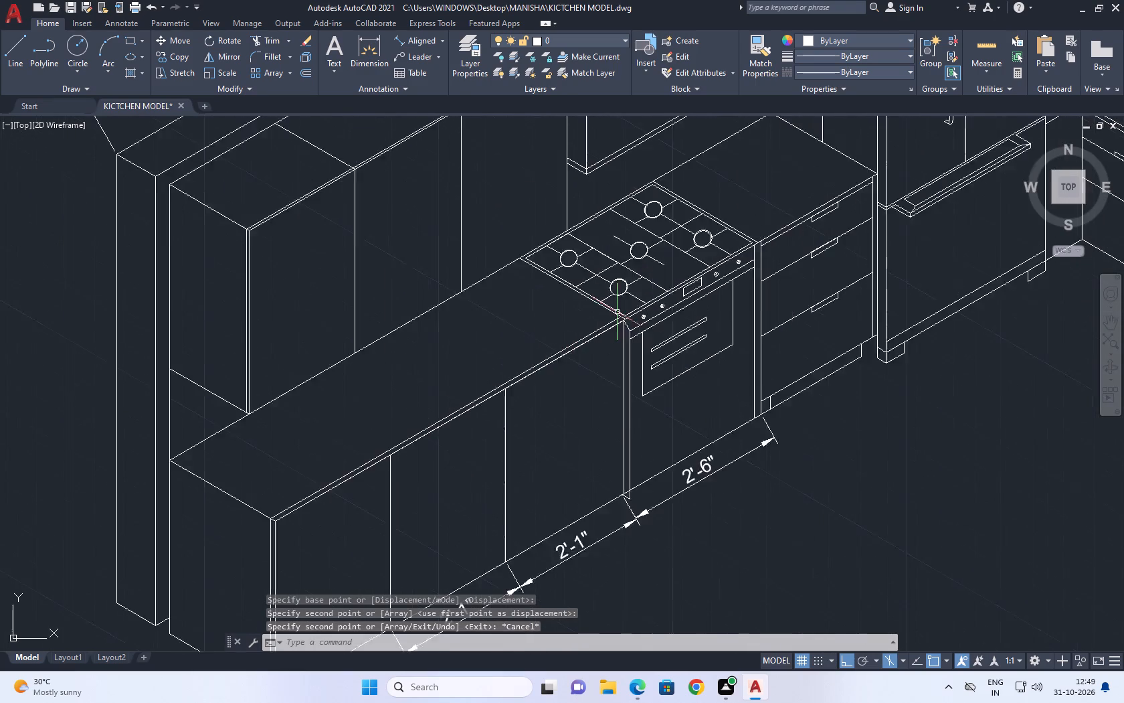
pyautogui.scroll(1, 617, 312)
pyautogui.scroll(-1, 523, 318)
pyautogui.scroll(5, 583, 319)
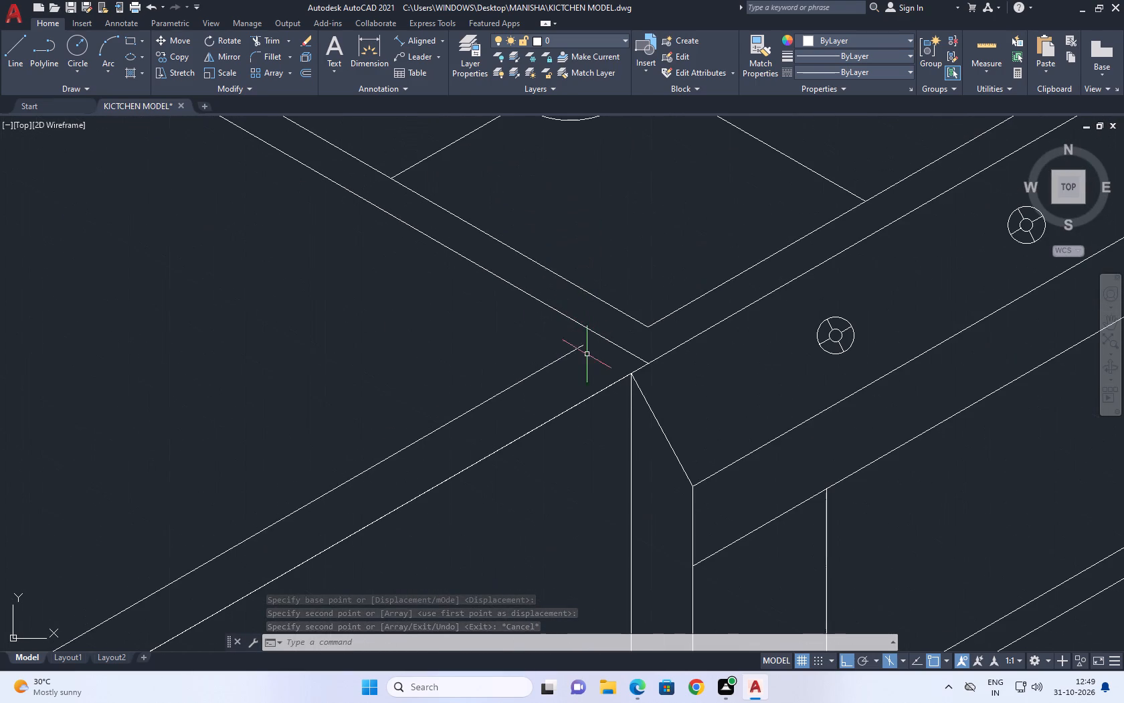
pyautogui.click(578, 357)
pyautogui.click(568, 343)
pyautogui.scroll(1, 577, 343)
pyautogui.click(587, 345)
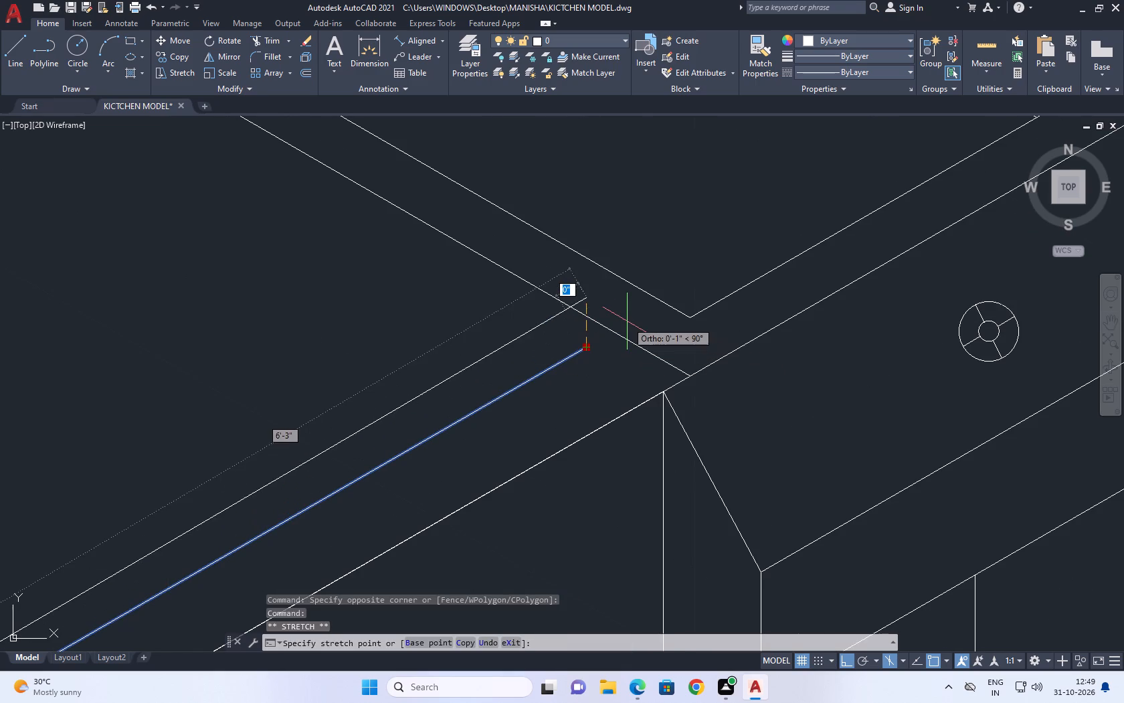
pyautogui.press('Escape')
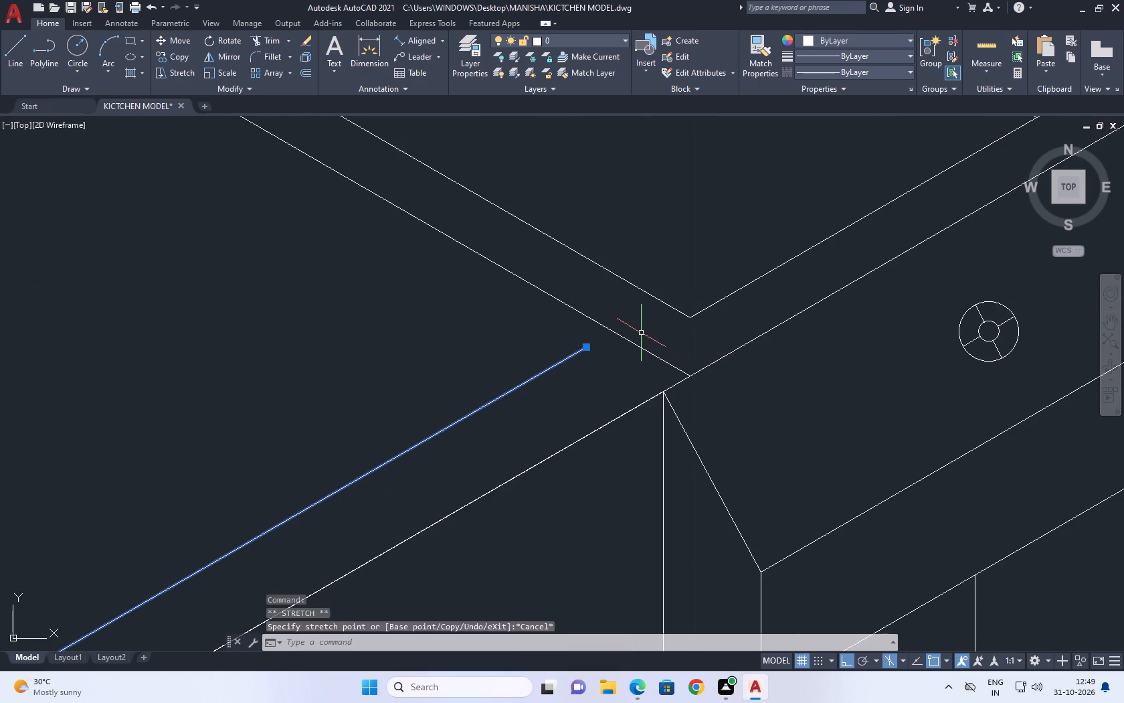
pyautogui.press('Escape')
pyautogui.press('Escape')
# Extend the inner countertop front line to the stove's near side edge.
pyautogui.write('EX')
pyautogui.press('space')
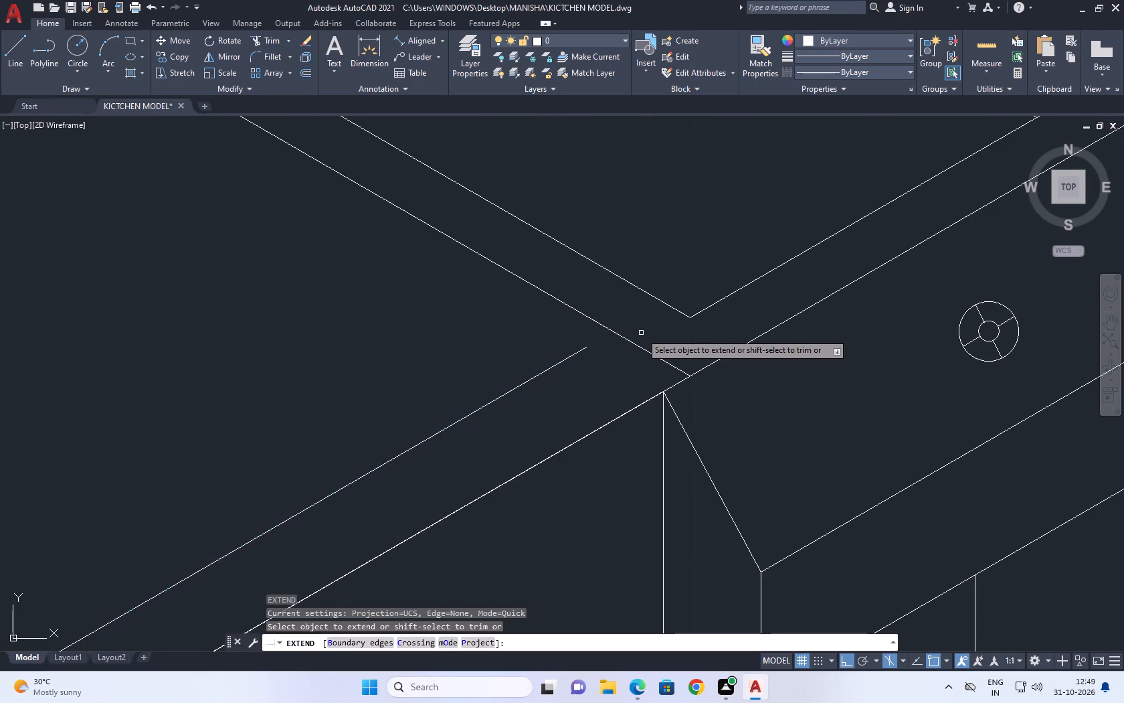
pyautogui.click(532, 353)
pyautogui.click(611, 390)
pyautogui.rightClick(613, 364)
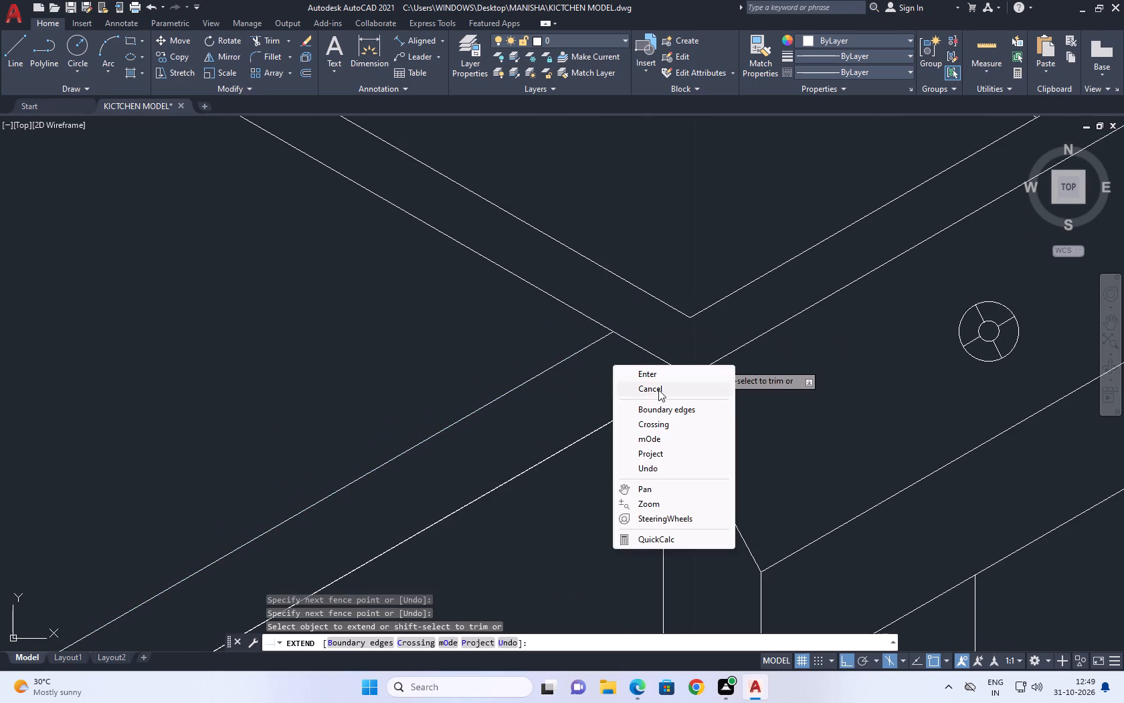
pyautogui.click(658, 390)
# Examine the stove-side countertop's doubled front edge, the end base cabinet's corner and the upper cabinets above it.
pyautogui.scroll(-5, 614, 349)
pyautogui.moveTo(607, 398); pyautogui.dragTo(660, 365, button='middle')
pyautogui.scroll(-1, 663, 365)
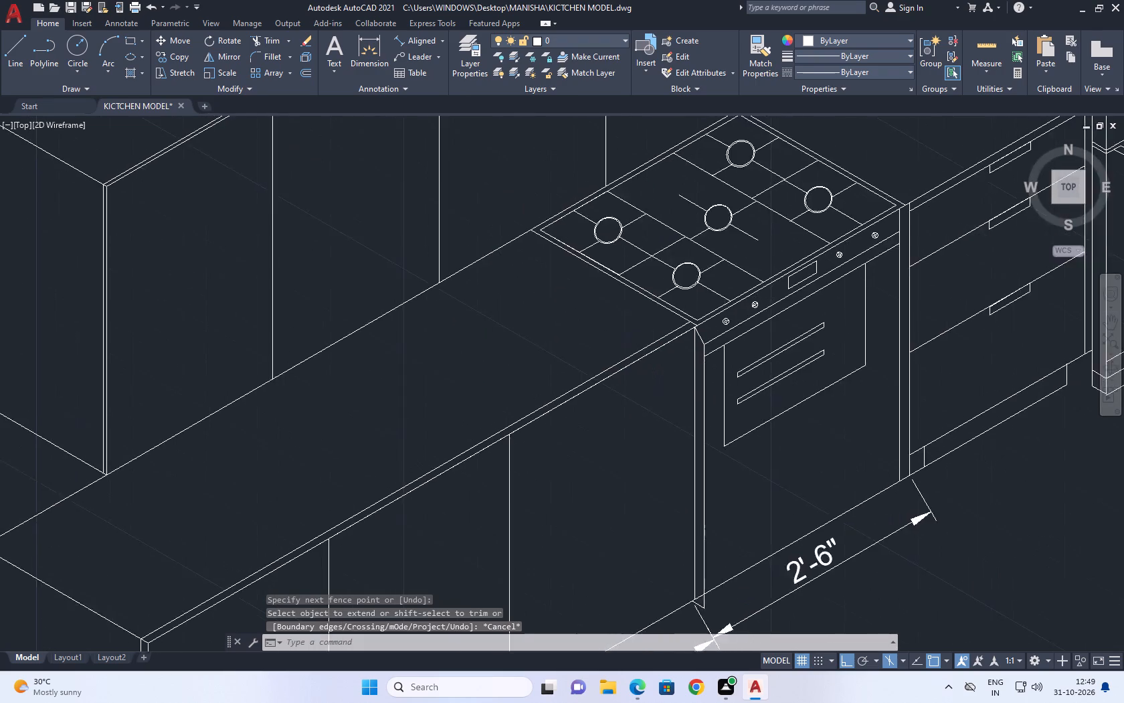
pyautogui.scroll(-1, 663, 365)
pyautogui.moveTo(439, 504); pyautogui.dragTo(506, 466, button='middle')
pyautogui.scroll(3, 510, 455)
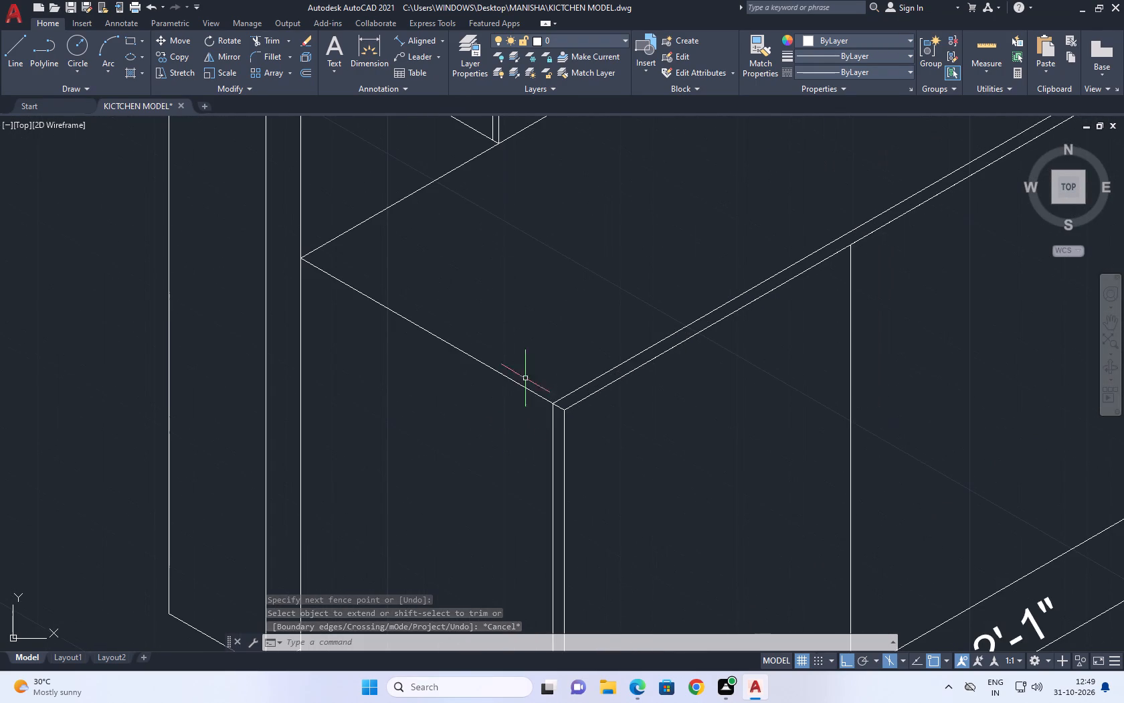
pyautogui.click(539, 372)
pyautogui.click(579, 433)
pyautogui.scroll(-3, 575, 384)
pyautogui.moveTo(598, 446); pyautogui.dragTo(631, 437, button='middle')
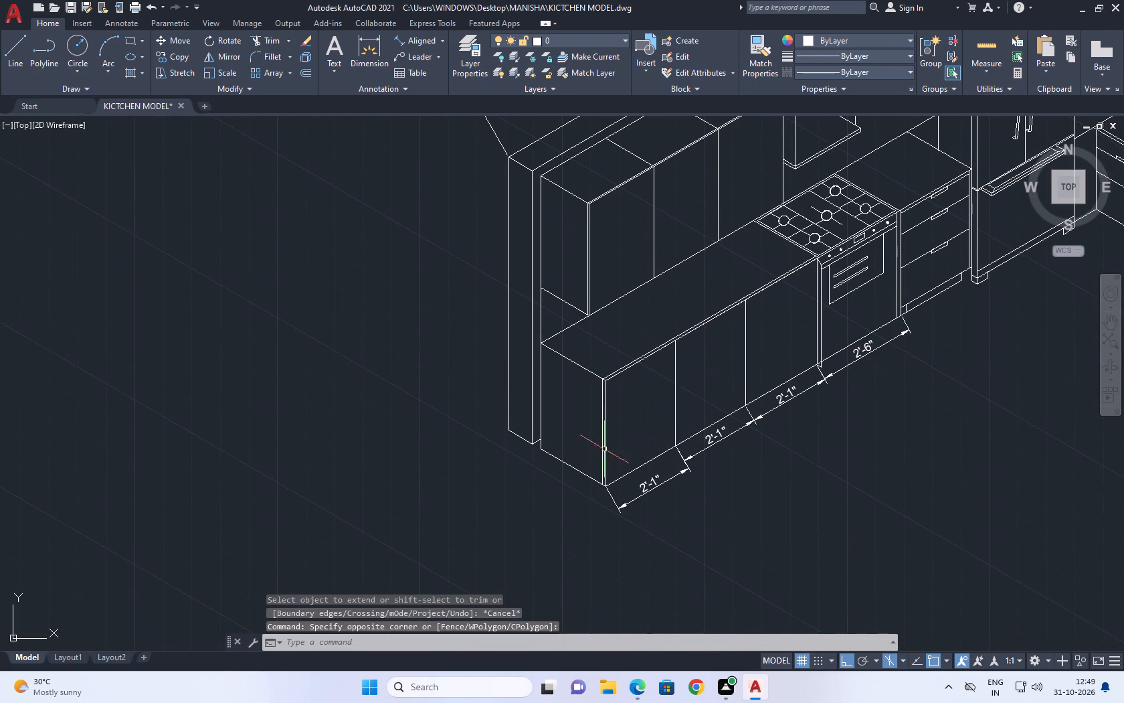
pyautogui.moveTo(529, 398); pyautogui.dragTo(527, 496, button='middle')
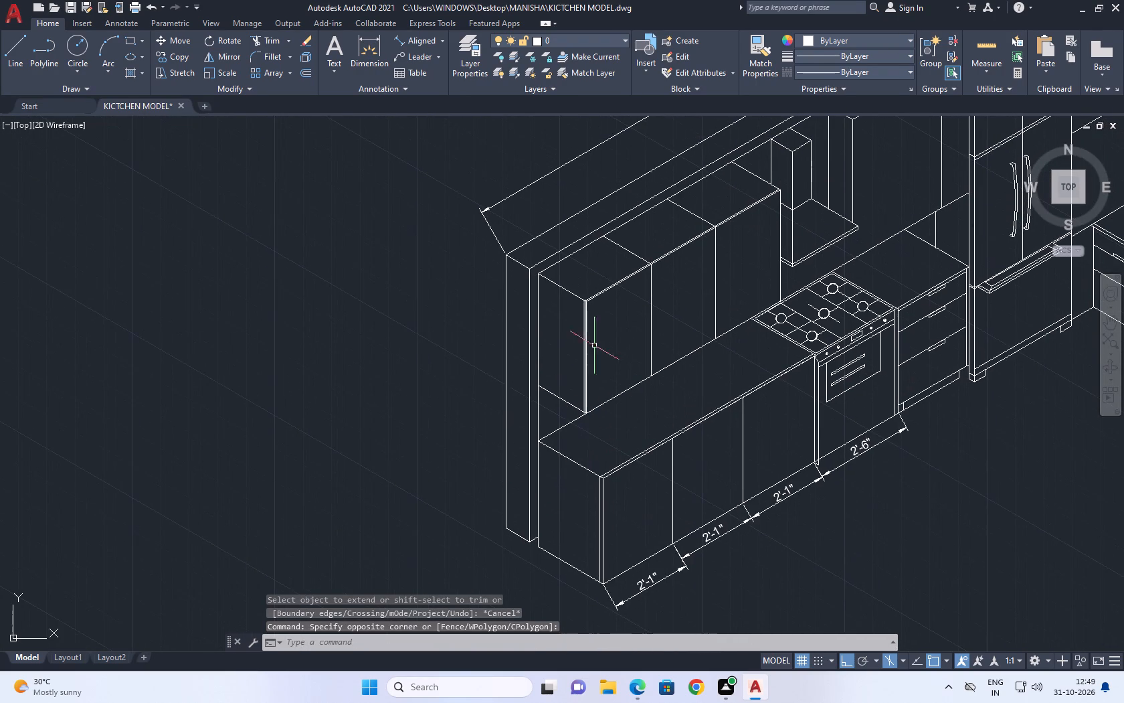
pyautogui.scroll(4, 574, 406)
pyautogui.scroll(-4, 601, 420)
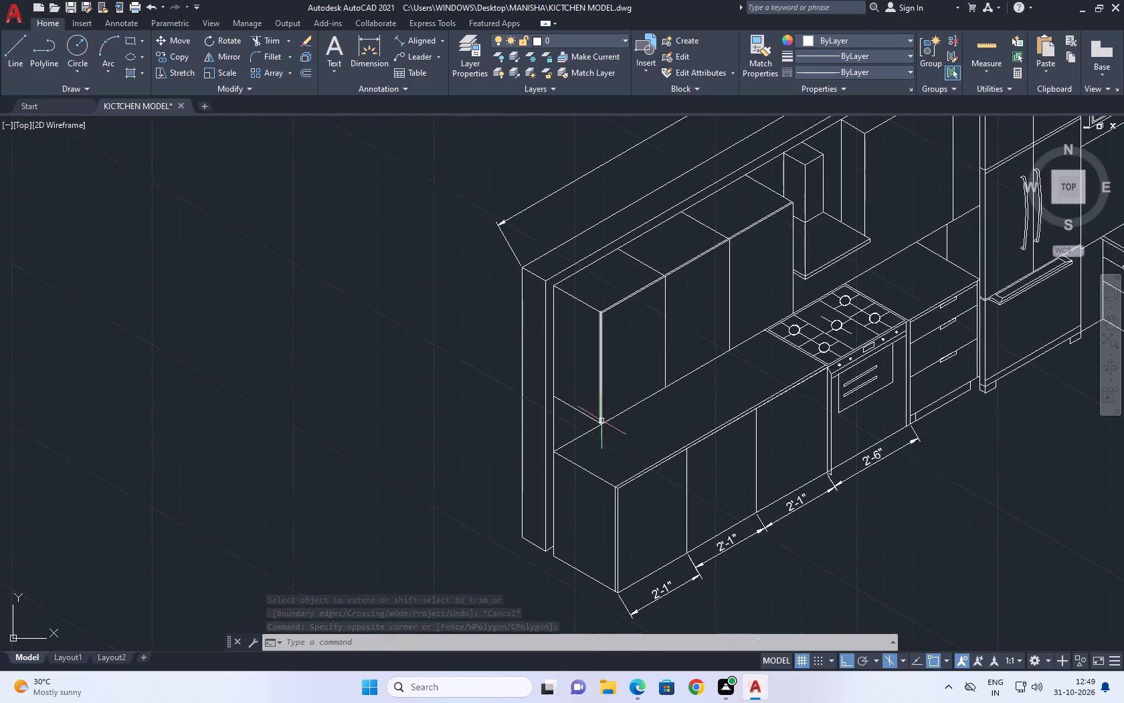
pyautogui.moveTo(626, 412); pyautogui.dragTo(466, 459, button='middle')
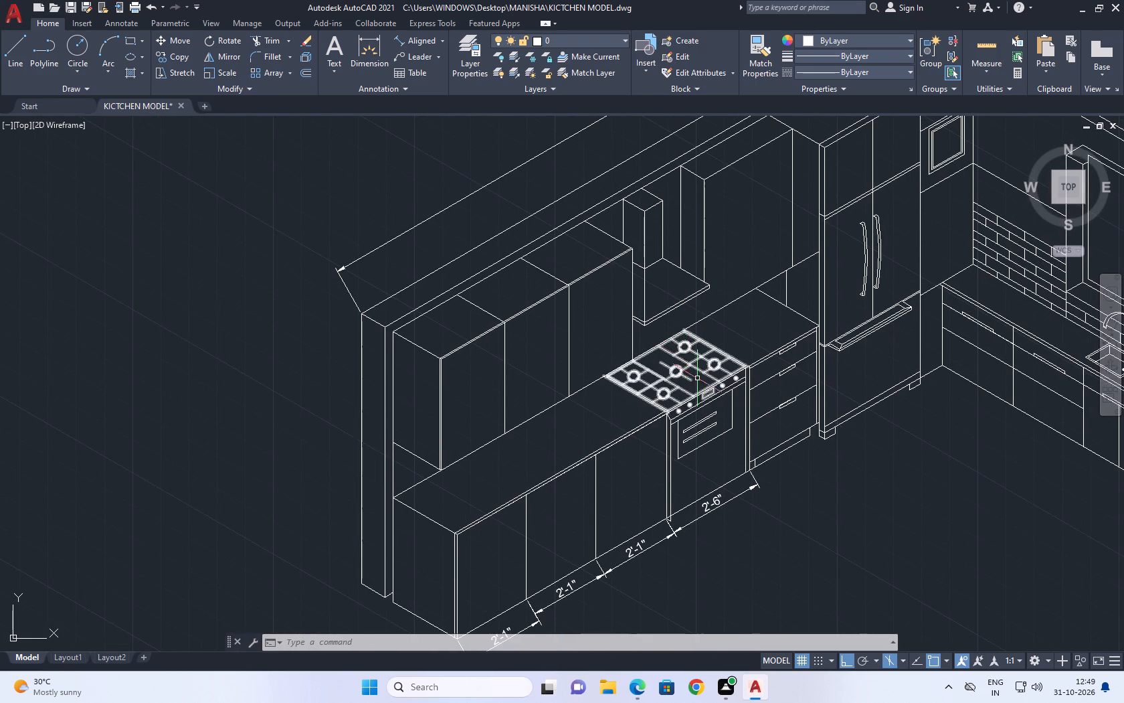
# Stretch the end base cabinet's 2'-1" dimension so its dimension line meets the adjacent cabinet's dimension line, and clear the selection.
pyautogui.moveTo(792, 417); pyautogui.dragTo(612, 313, button='middle')
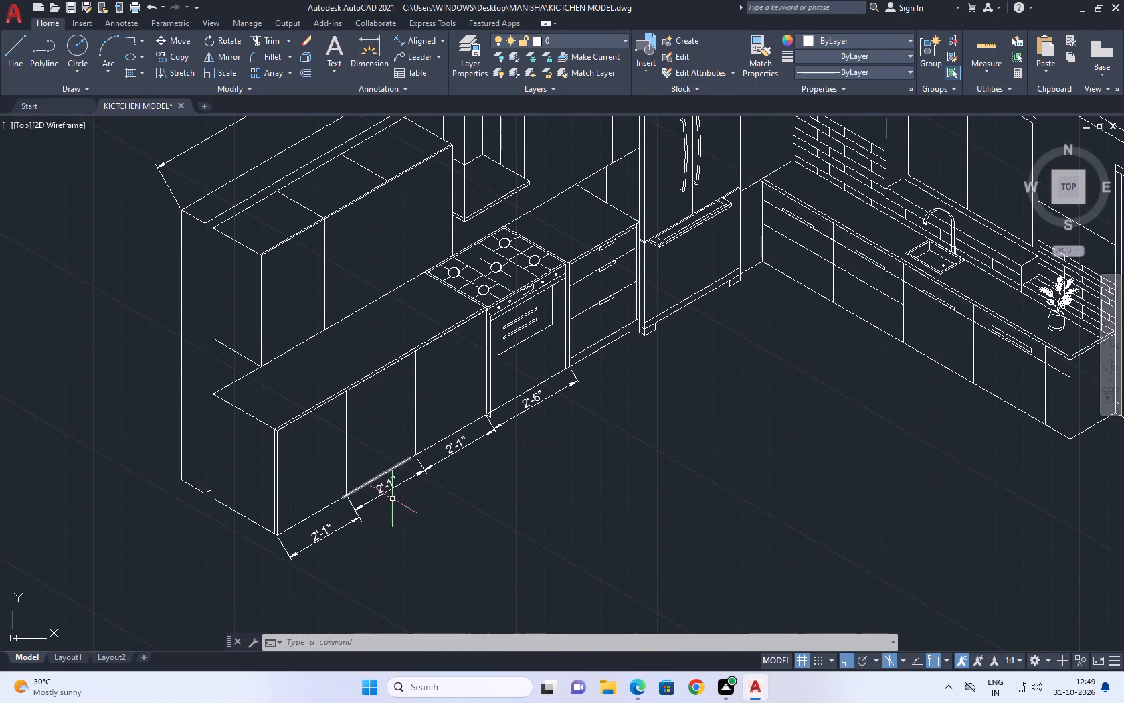
pyautogui.scroll(2, 385, 514)
pyautogui.click(373, 491)
pyautogui.click(353, 457)
pyautogui.click(324, 540)
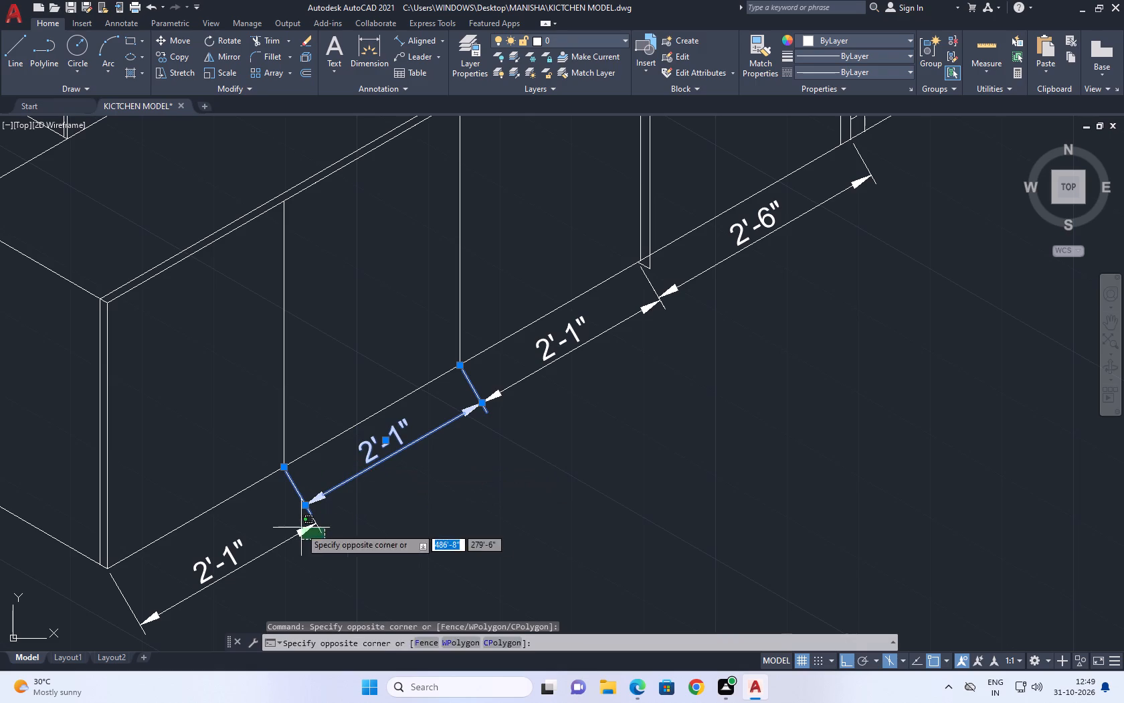
pyautogui.click(300, 527)
pyautogui.click(316, 524)
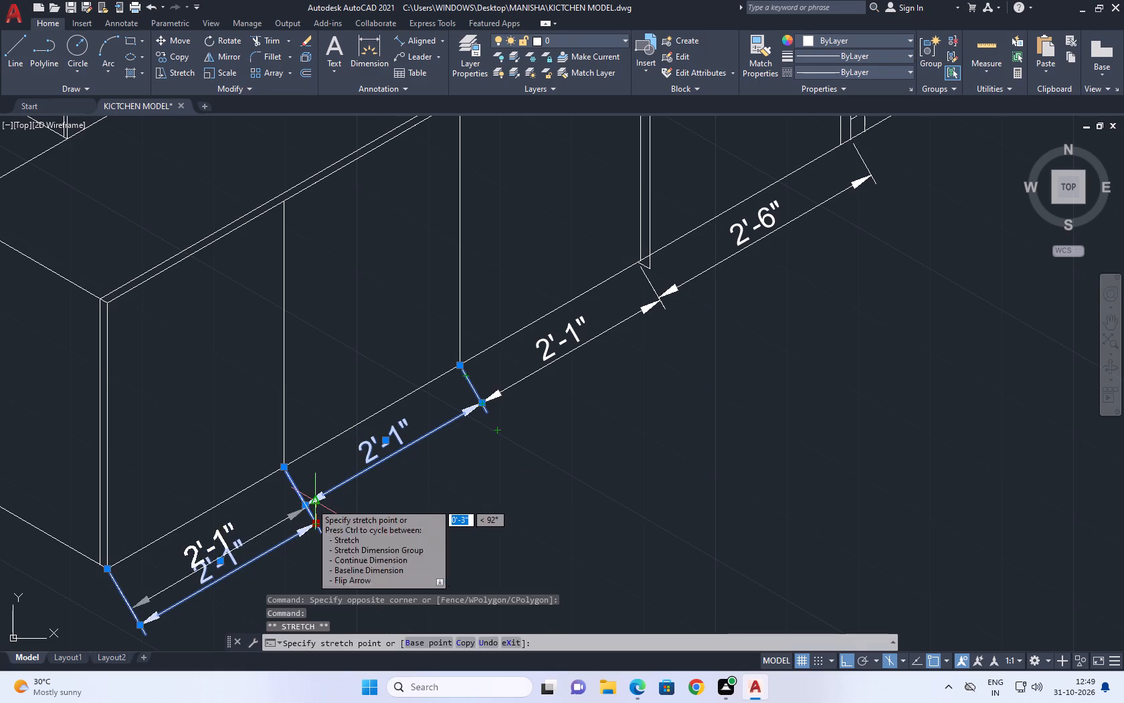
pyautogui.click(305, 504)
pyautogui.moveTo(430, 423); pyautogui.dragTo(396, 518, button='middle')
pyautogui.moveTo(702, 351); pyautogui.dragTo(620, 437, button='middle')
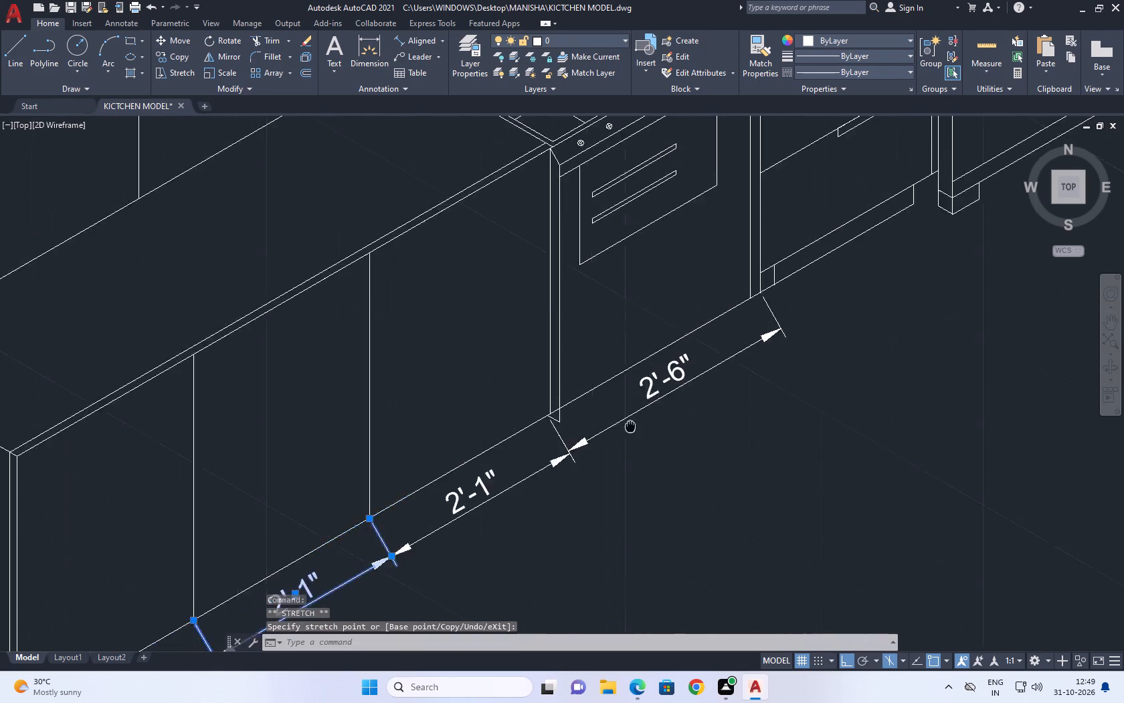
pyautogui.moveTo(620, 437); pyautogui.dragTo(579, 484, button='middle')
pyautogui.rightClick(740, 377)
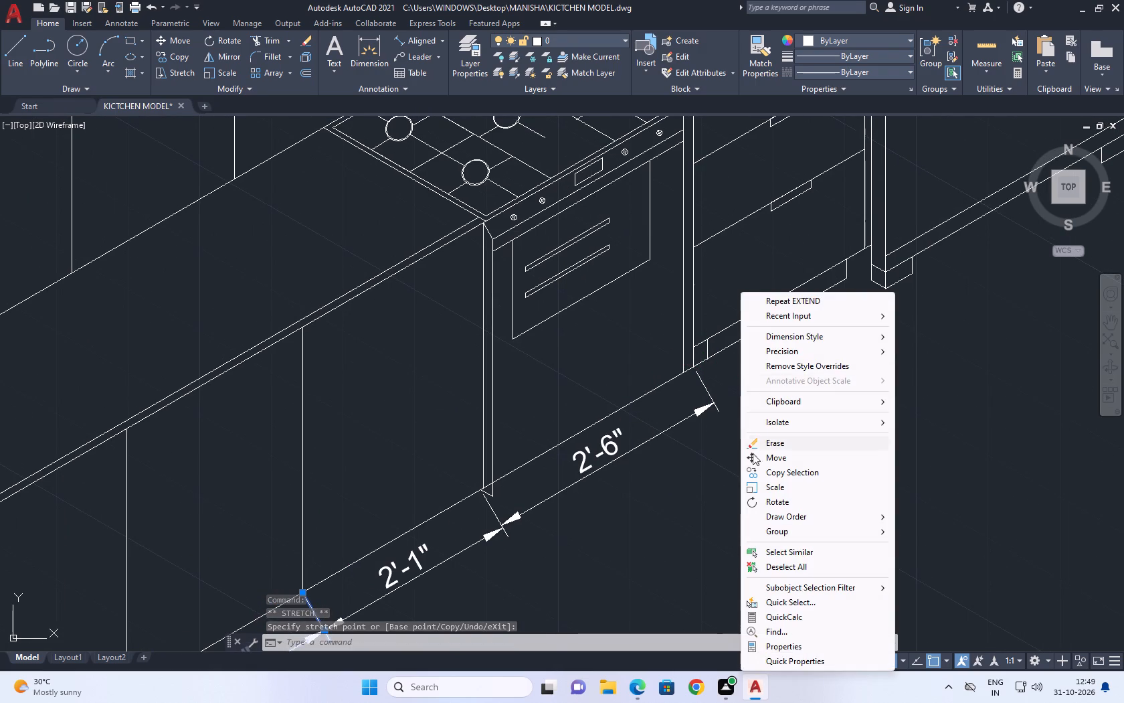
pyautogui.click(807, 566)
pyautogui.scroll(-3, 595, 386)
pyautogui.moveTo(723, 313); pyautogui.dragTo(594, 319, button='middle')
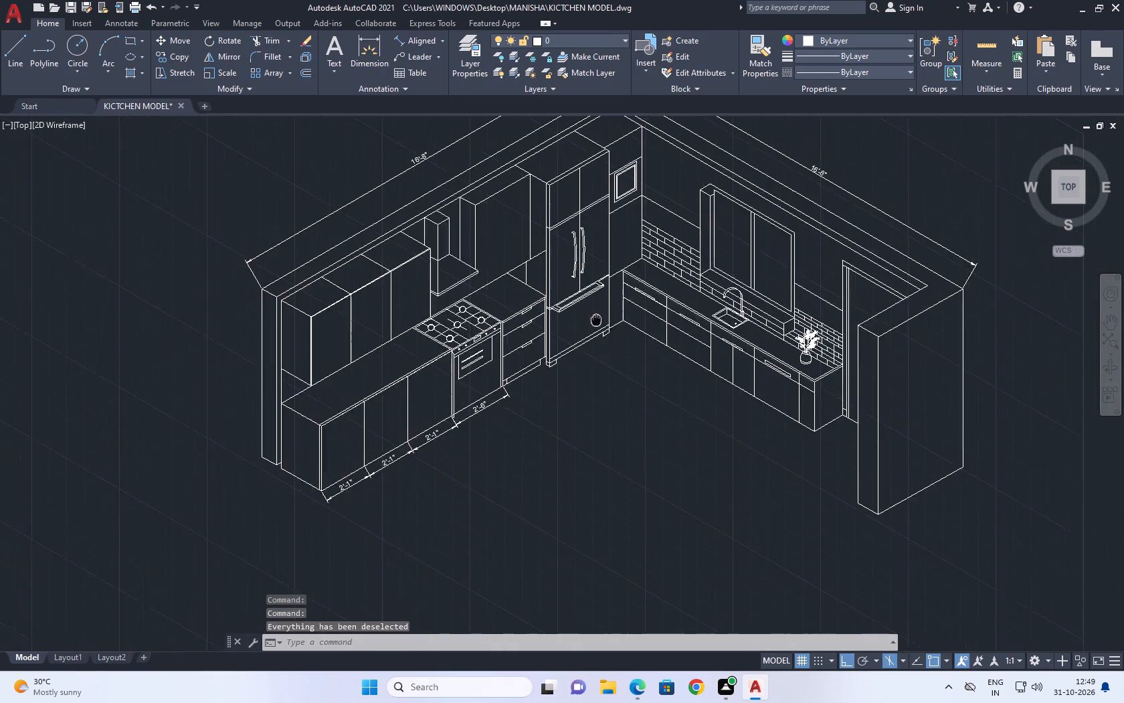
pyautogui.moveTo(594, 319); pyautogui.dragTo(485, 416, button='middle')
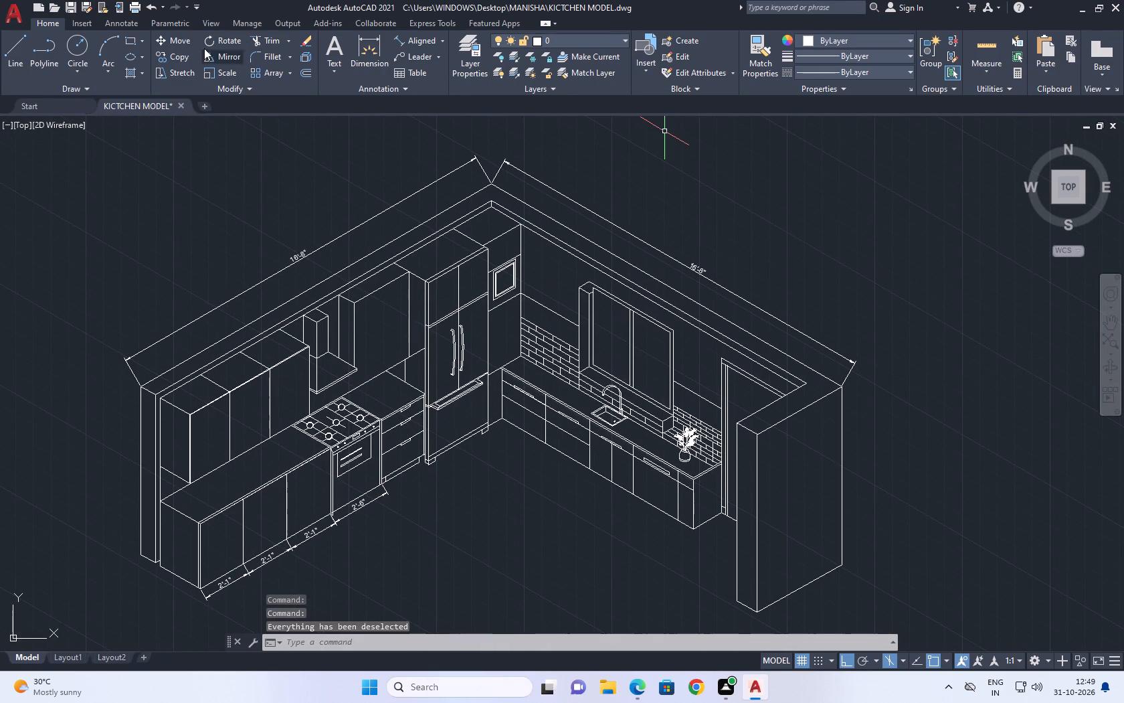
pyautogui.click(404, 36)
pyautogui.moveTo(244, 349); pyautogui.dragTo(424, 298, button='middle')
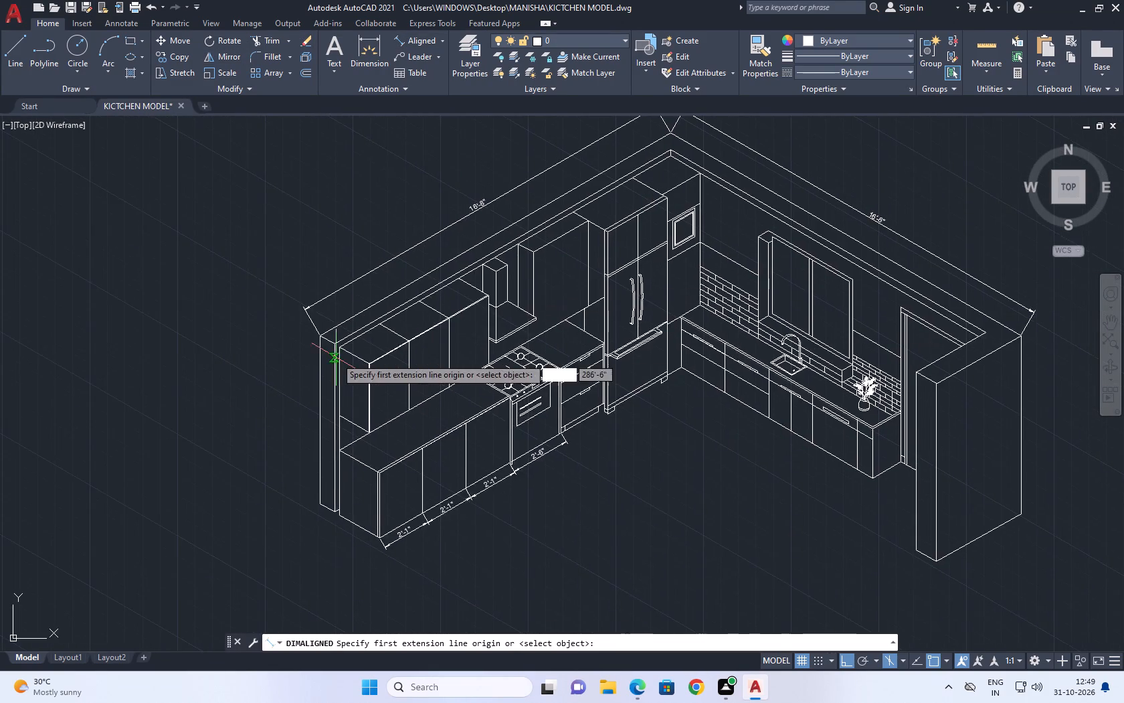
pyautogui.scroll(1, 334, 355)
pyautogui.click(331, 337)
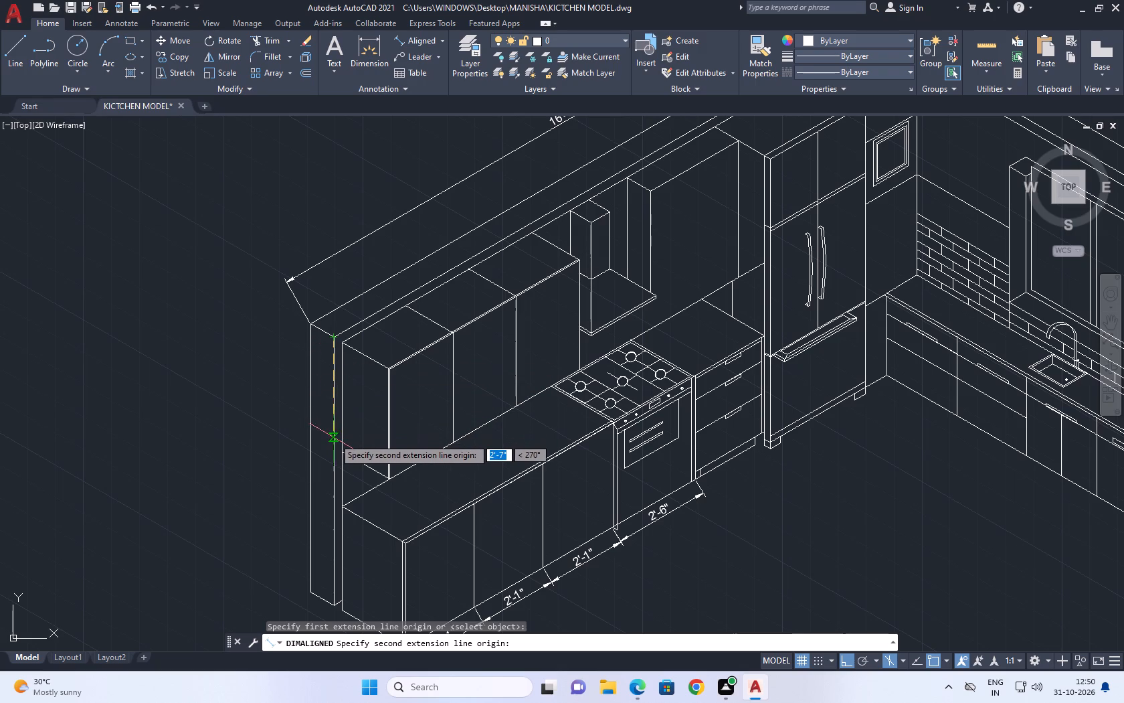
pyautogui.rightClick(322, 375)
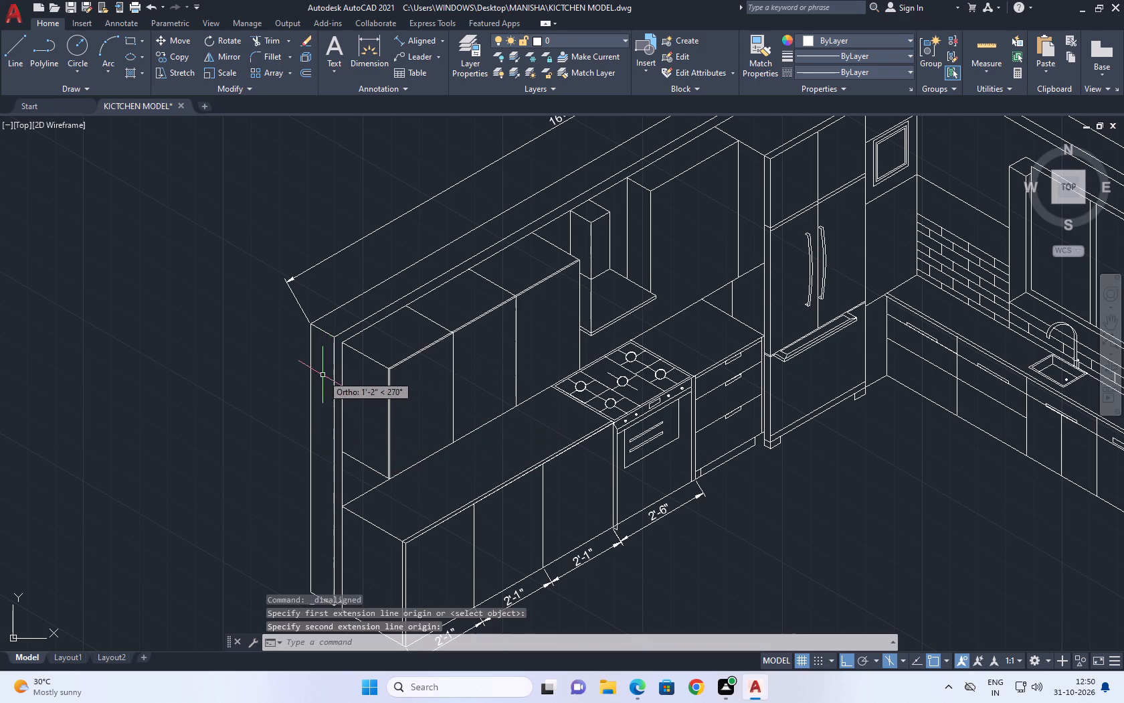
# Measure the stove-side wall end's outer vertical edge from top to bottom with an aligned dimension, without placing it.
pyautogui.click(405, 38)
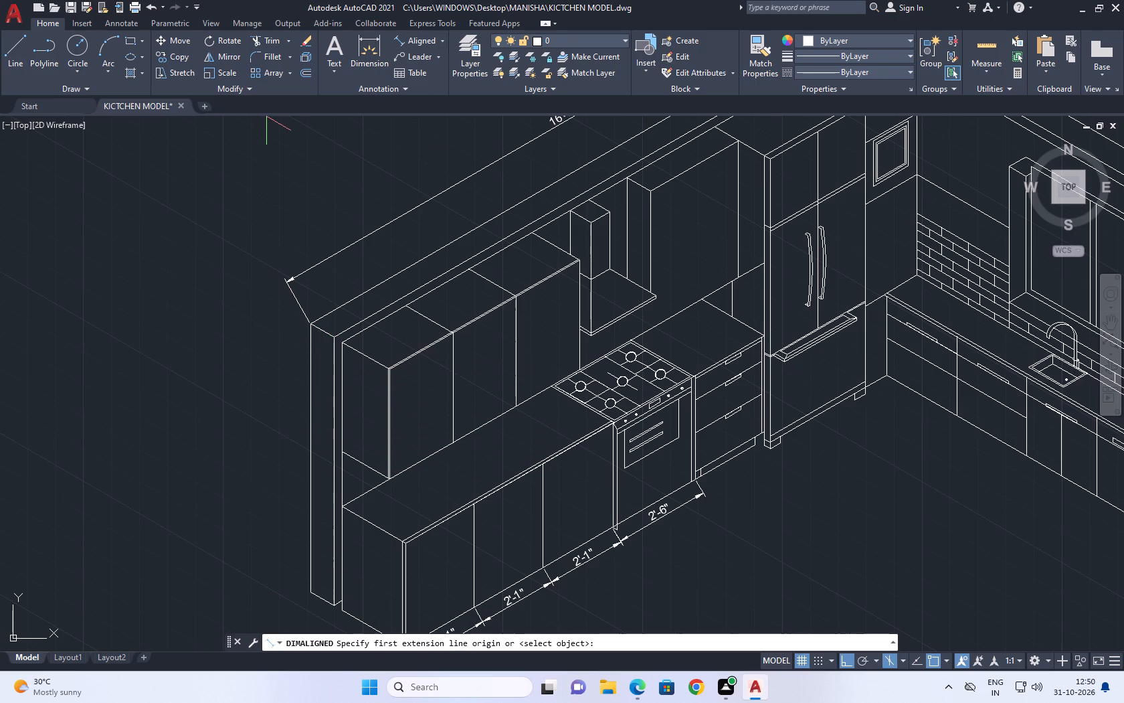
pyautogui.click(312, 323)
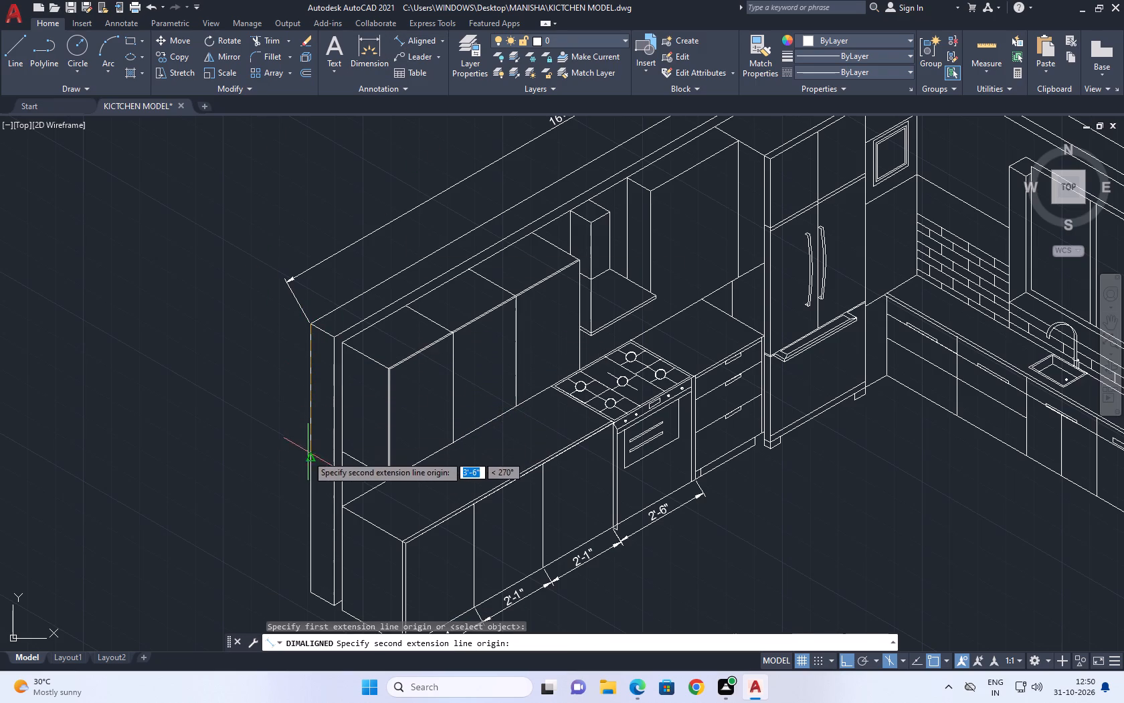
pyautogui.moveTo(312, 498); pyautogui.dragTo(331, 388, button='middle')
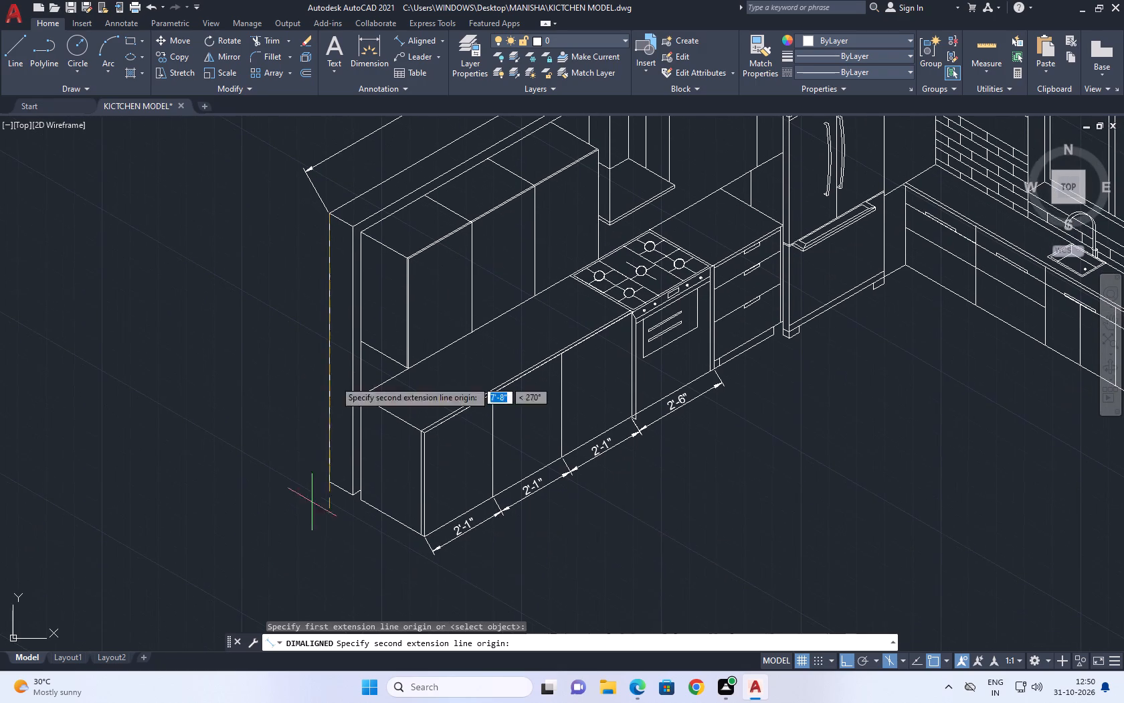
pyautogui.click(326, 483)
pyautogui.rightClick(308, 457)
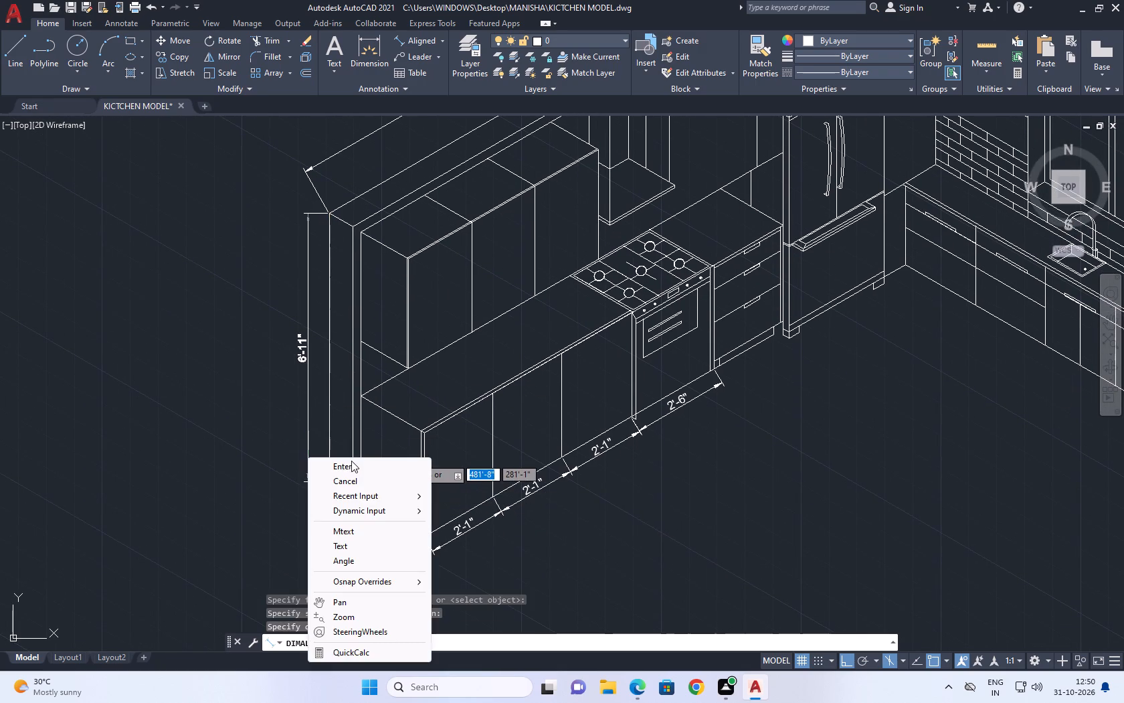
pyautogui.click(351, 468)
# Draw a shallow three-point arc, bulging toward the stove, on the countertop between the stove and the refrigerator.
pyautogui.moveTo(415, 404); pyautogui.dragTo(323, 399, button='middle')
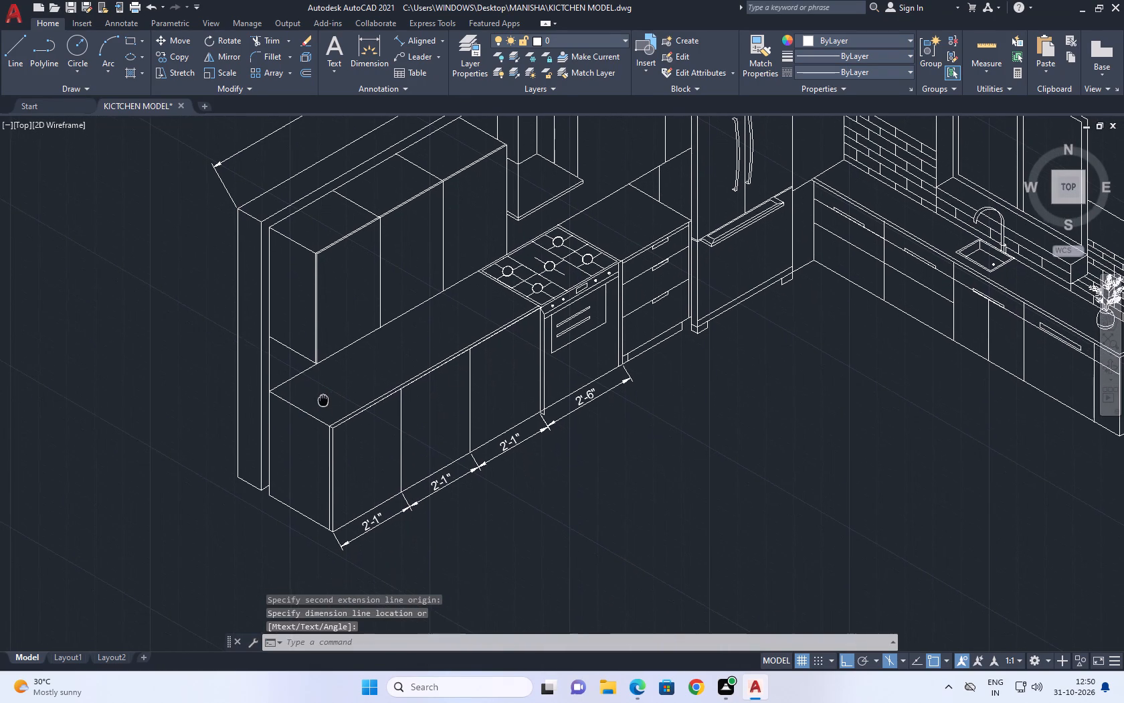
pyautogui.moveTo(323, 399); pyautogui.dragTo(323, 398, button='middle')
pyautogui.scroll(1, 389, 350)
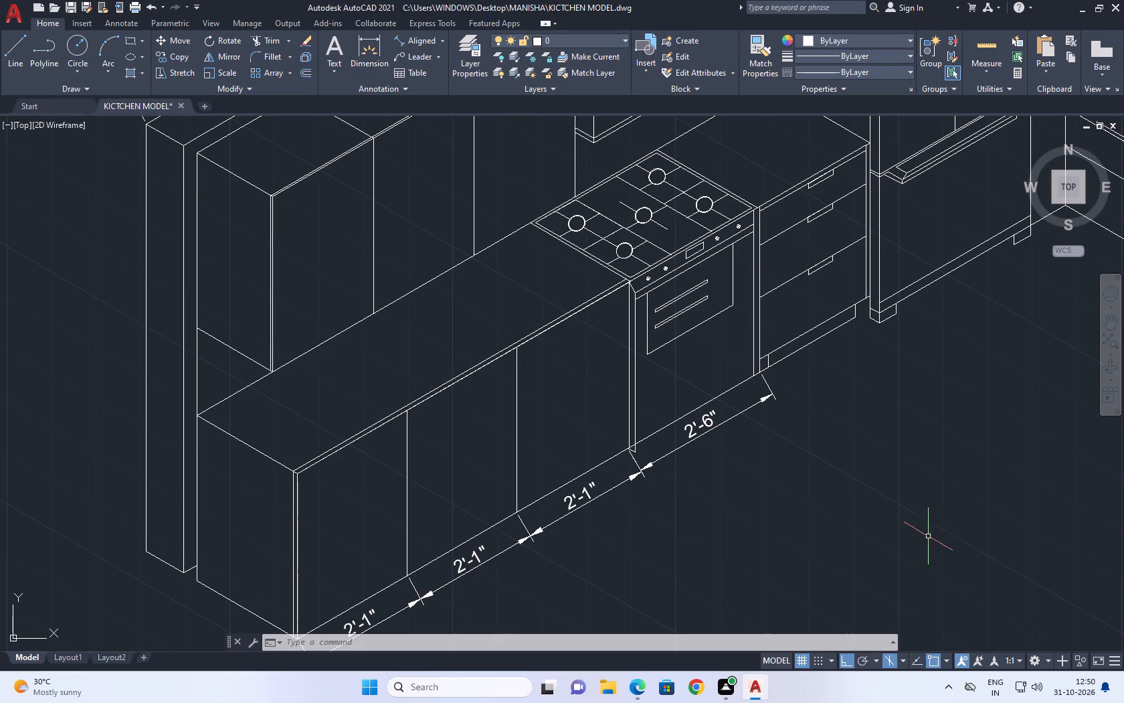
pyautogui.moveTo(700, 351); pyautogui.dragTo(712, 538, button='middle')
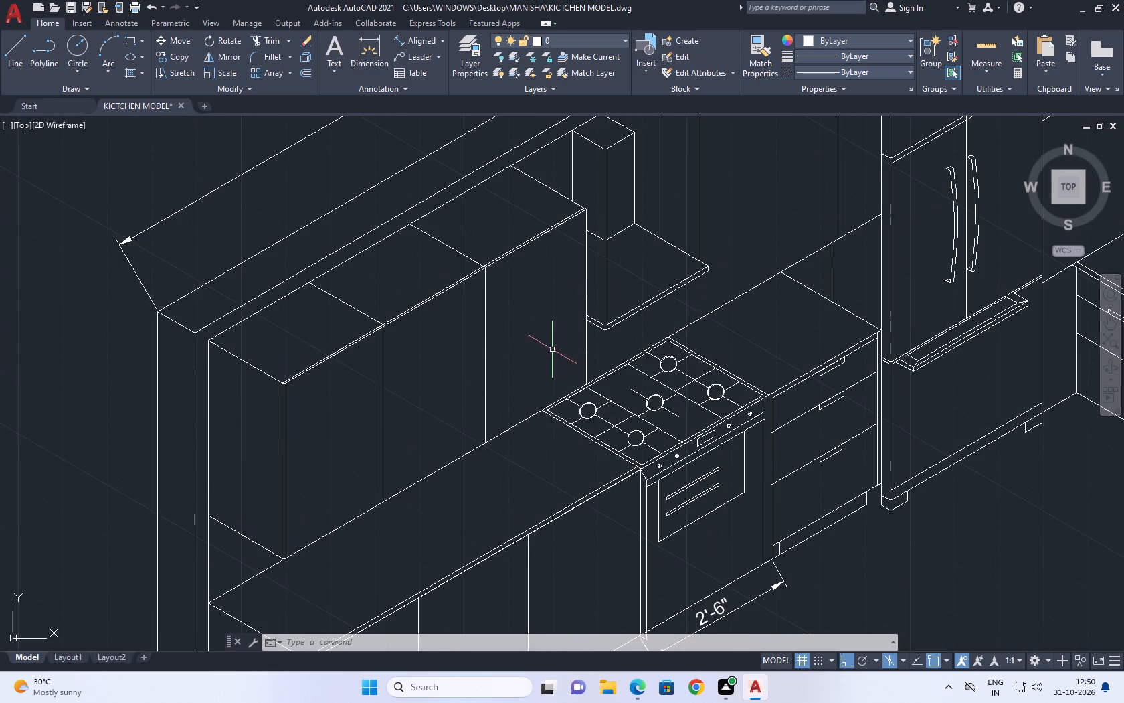
pyautogui.moveTo(554, 439); pyautogui.dragTo(452, 298, button='middle')
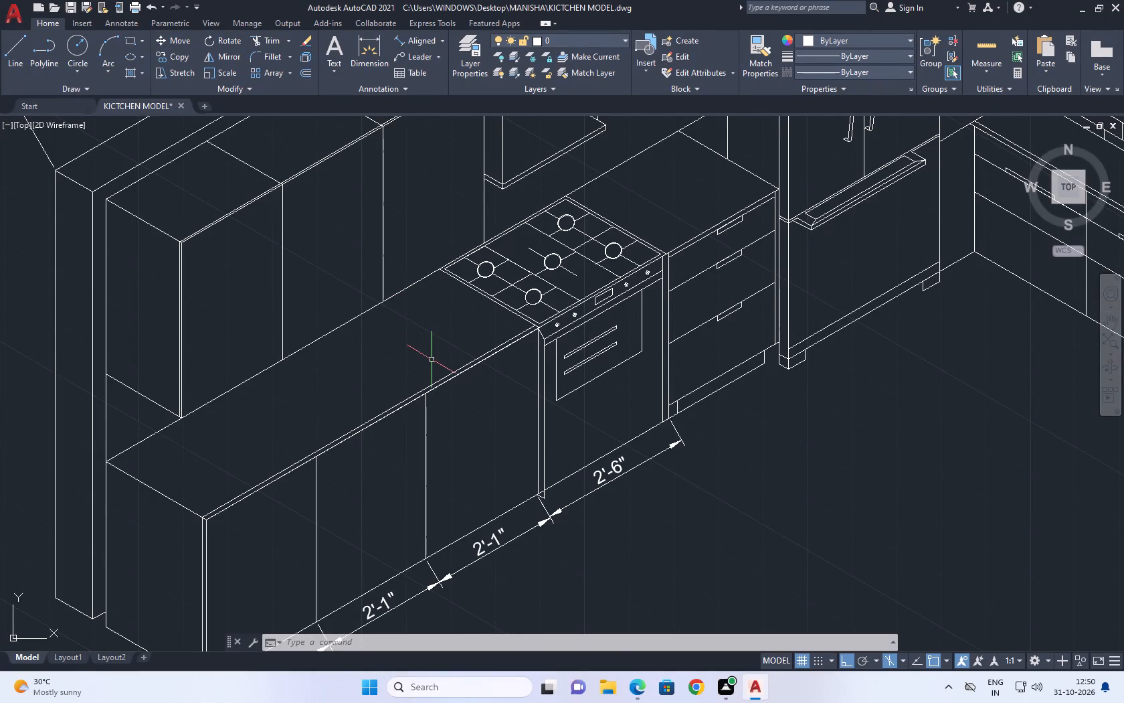
pyautogui.write('A')
pyautogui.press('space')
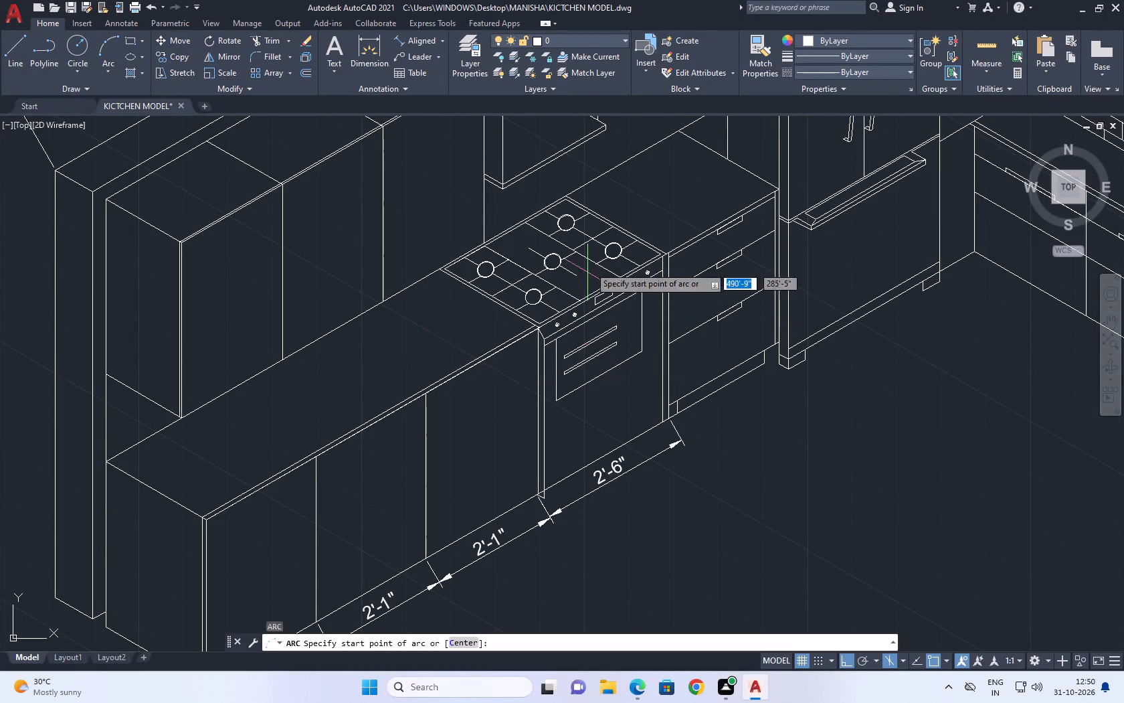
pyautogui.moveTo(614, 232); pyautogui.dragTo(645, 309, button='middle')
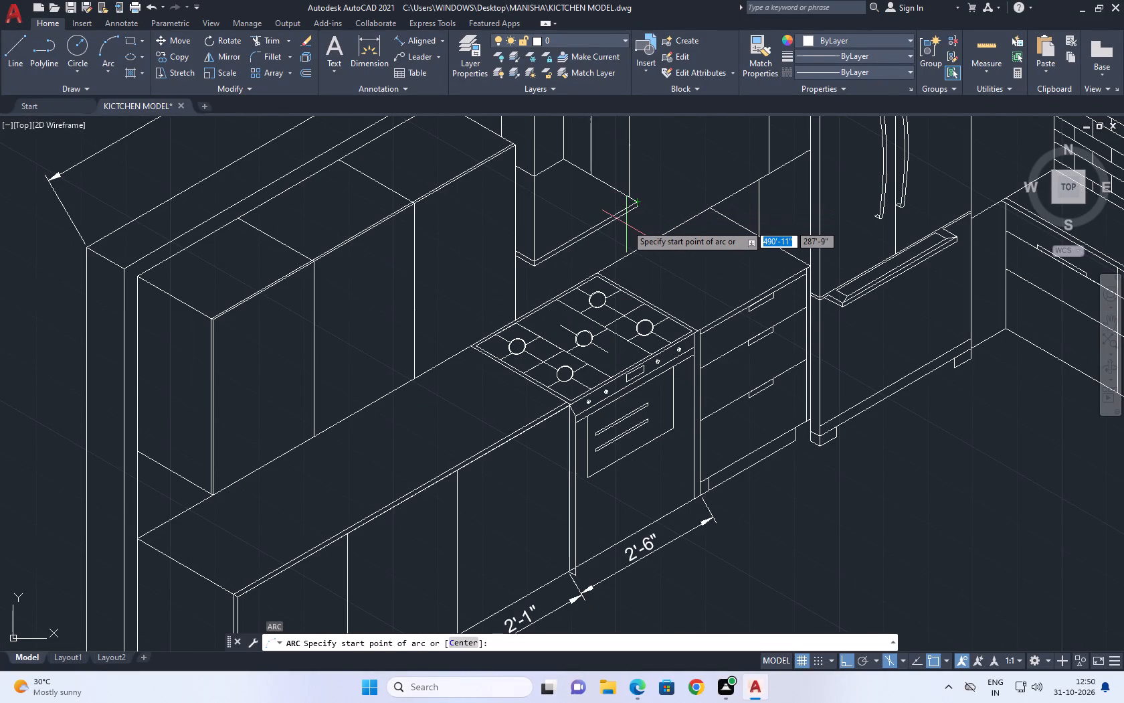
pyautogui.moveTo(641, 231); pyautogui.dragTo(733, 322, button='middle')
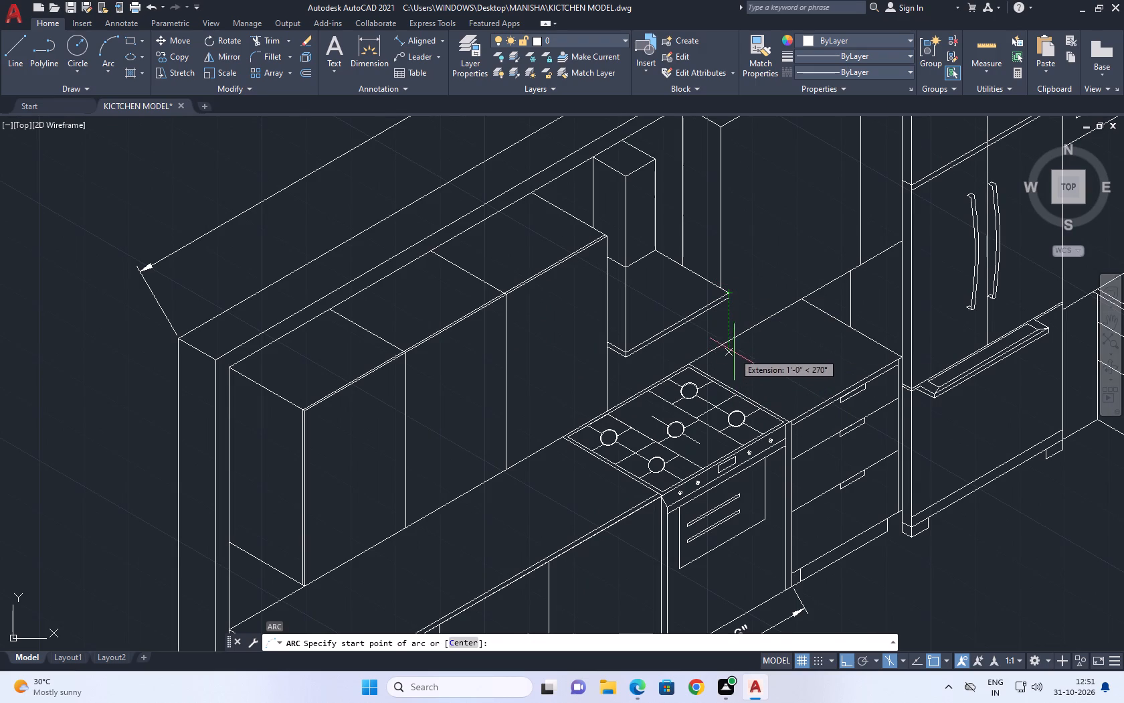
pyautogui.scroll(3, 750, 368)
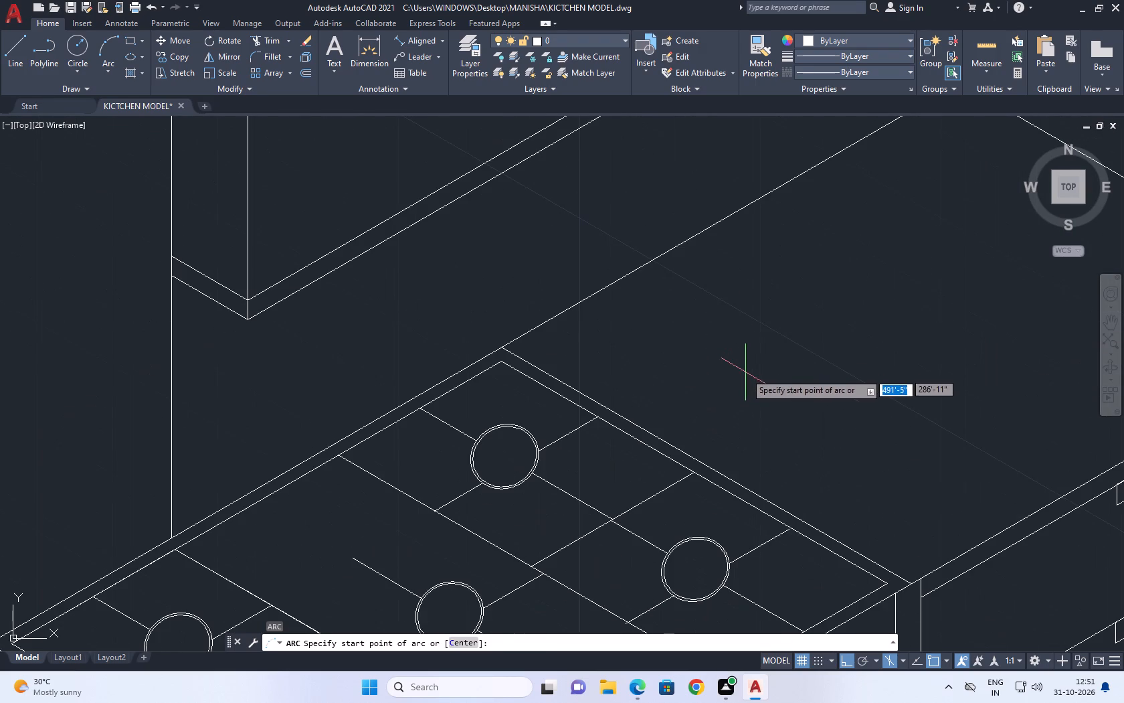
pyautogui.click(745, 376)
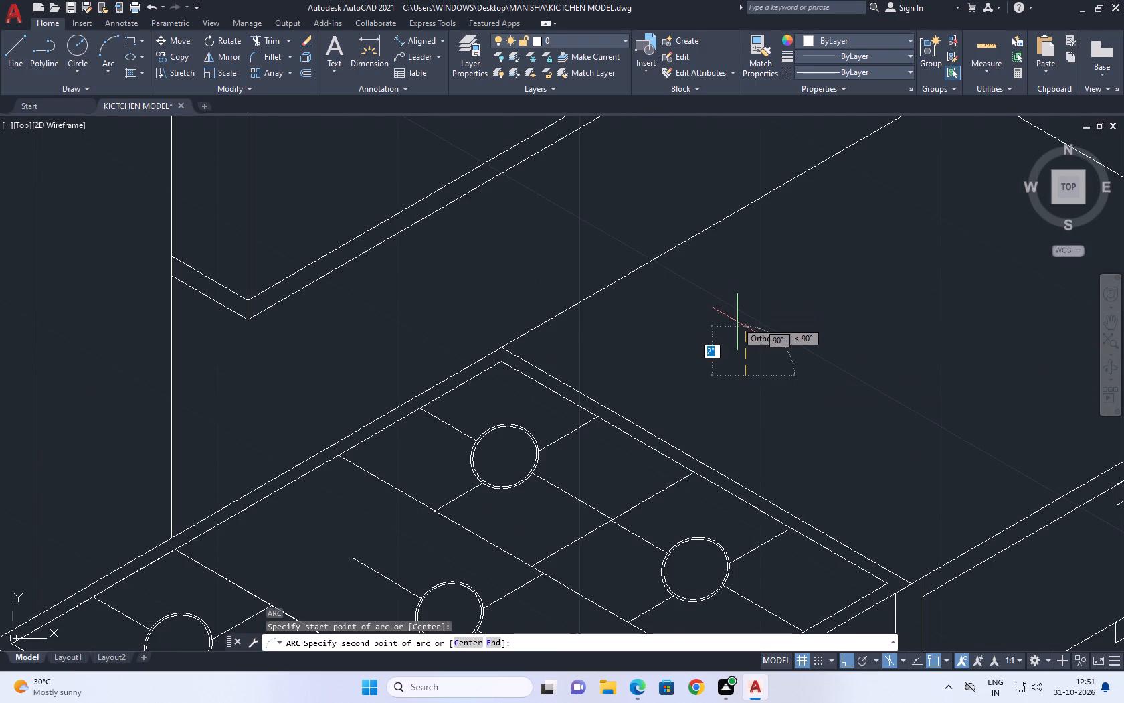
pyautogui.press('F8')
pyautogui.click(721, 337)
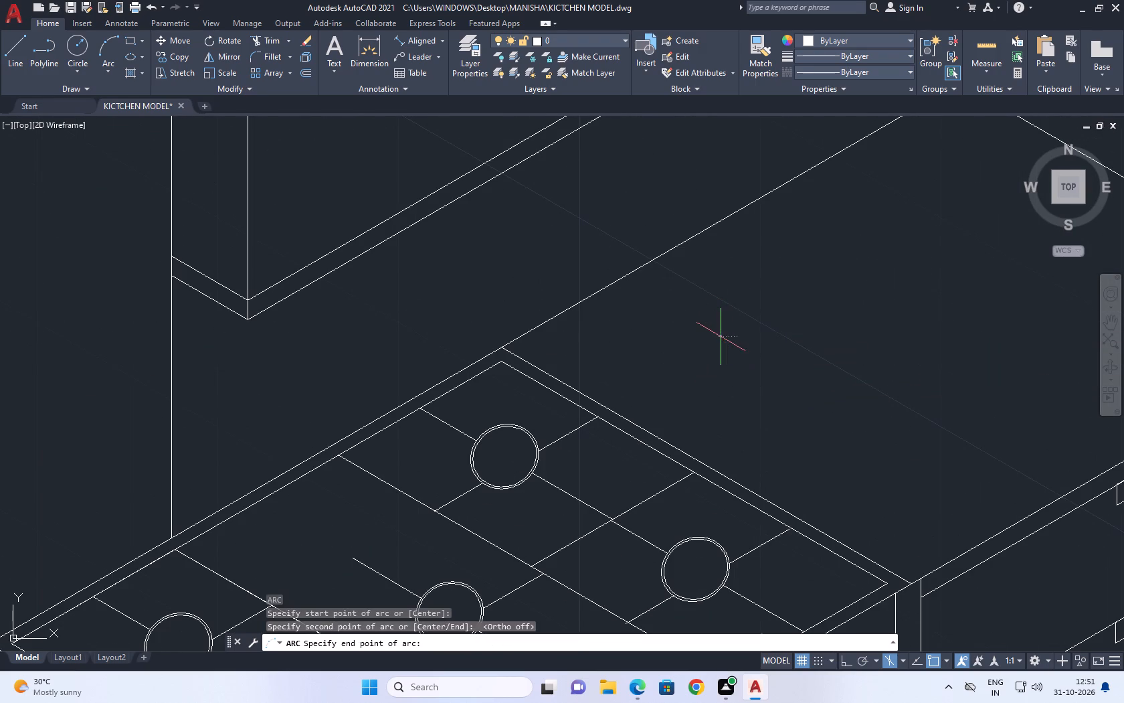
pyautogui.click(743, 240)
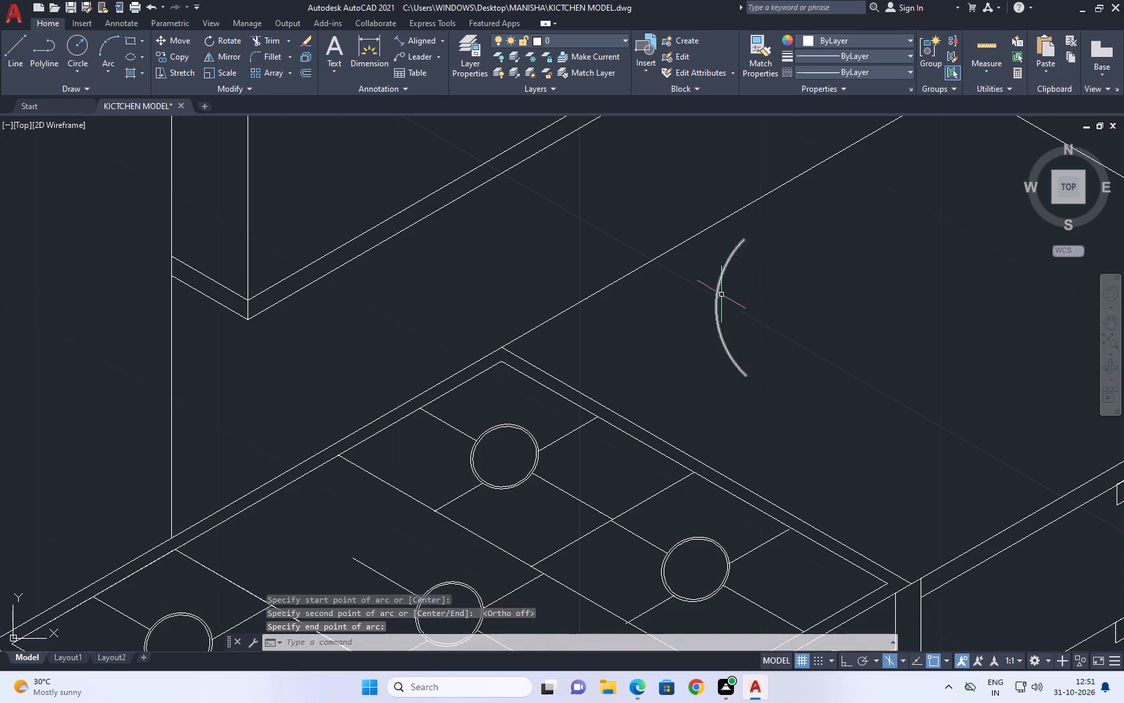
# Stretch the new arc's lower and upper ends toward the stove to make it a flatter, nearly upright curve.
pyautogui.scroll(1, 711, 313)
pyautogui.click(737, 327)
pyautogui.click(714, 297)
pyautogui.click(765, 414)
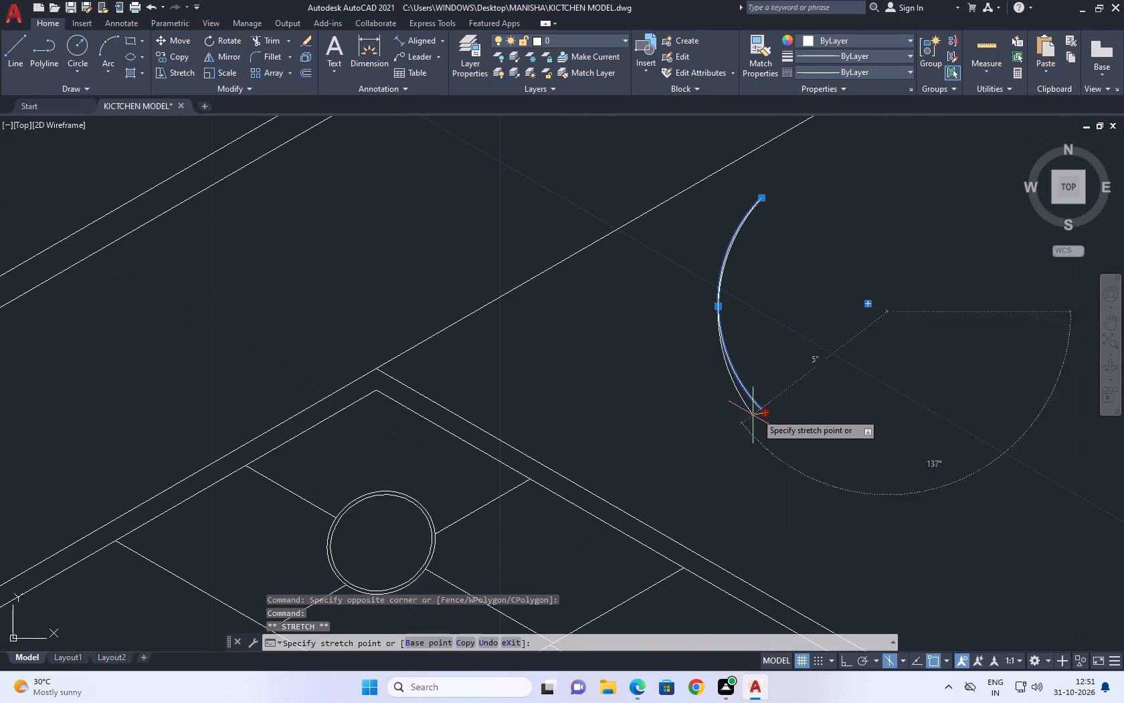
pyautogui.click(719, 413)
pyautogui.moveTo(737, 310); pyautogui.dragTo(765, 360, button='middle')
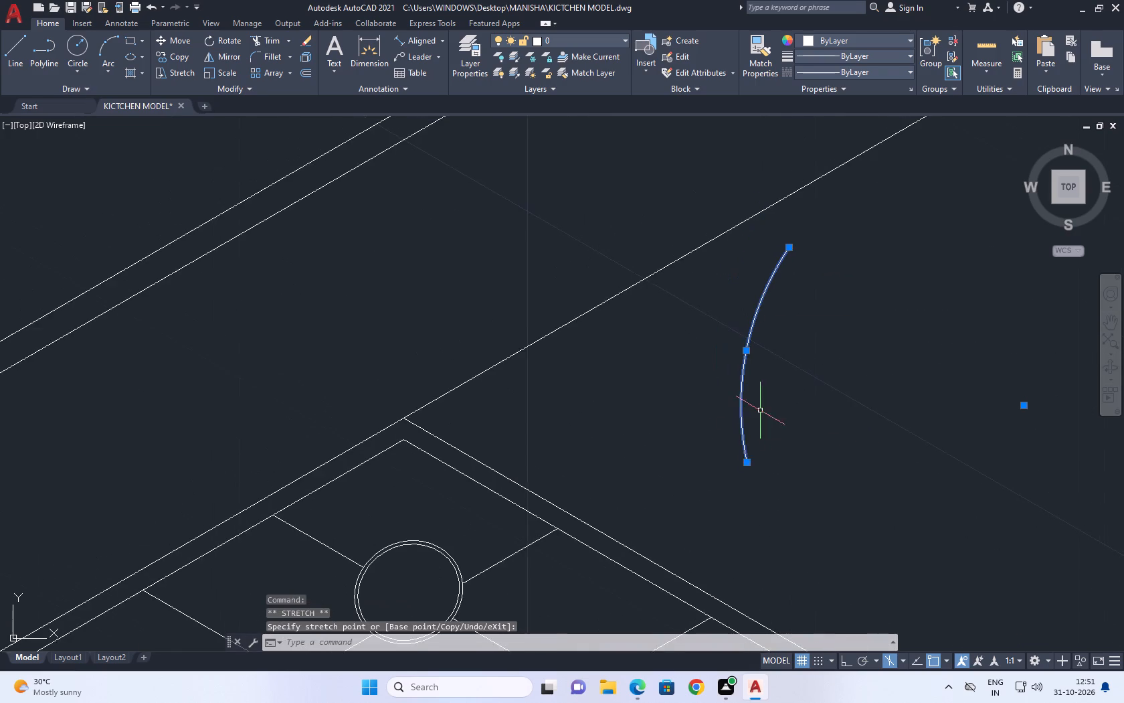
pyautogui.scroll(1, 746, 360)
pyautogui.click(815, 179)
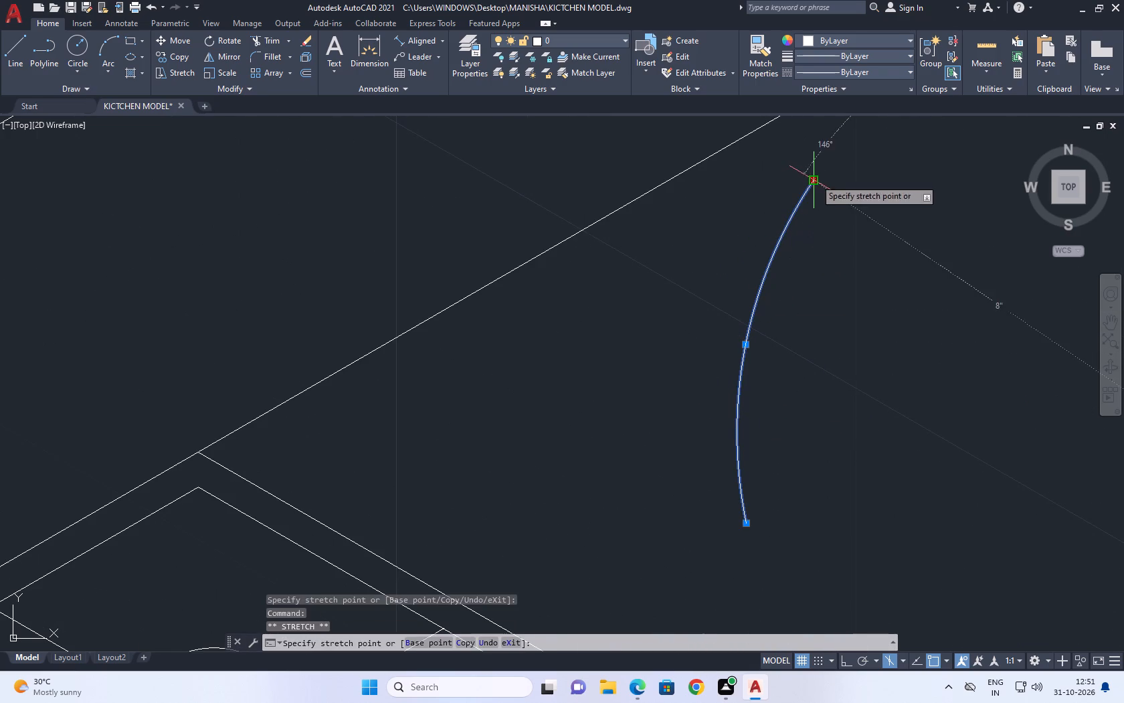
pyautogui.click(769, 189)
pyautogui.moveTo(802, 275); pyautogui.dragTo(800, 276, button='middle')
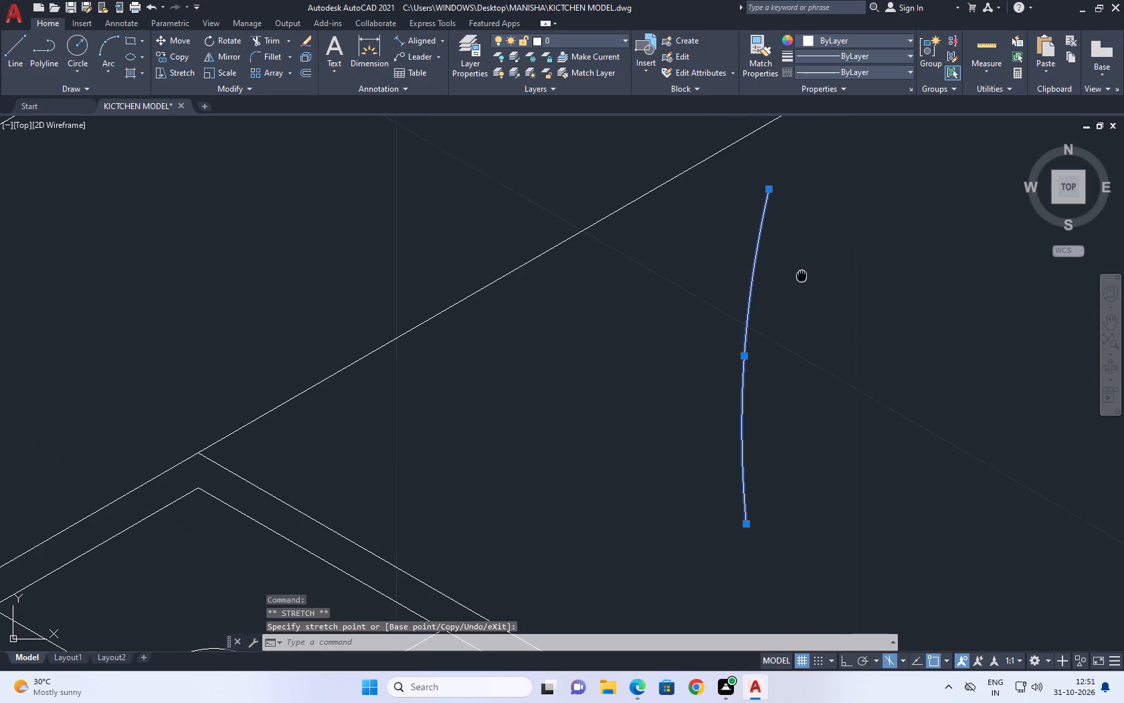
pyautogui.moveTo(800, 276); pyautogui.dragTo(734, 274, button='middle')
# Mirror the arc across a vertical line on its refrigerator side, keeping the original, to form the object's two sides.
pyautogui.scroll(-2, 761, 366)
pyautogui.moveTo(831, 365); pyautogui.dragTo(747, 354, button='middle')
pyautogui.press('m')
pyautogui.press('i')
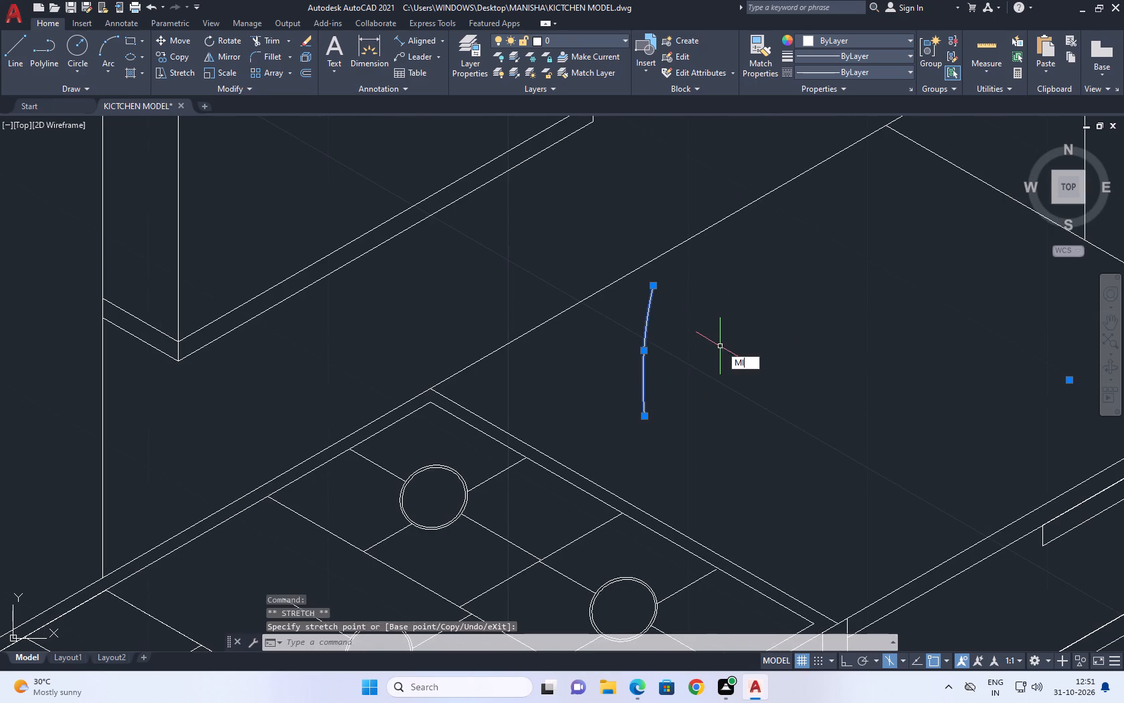
pyautogui.press('space')
pyautogui.click(702, 410)
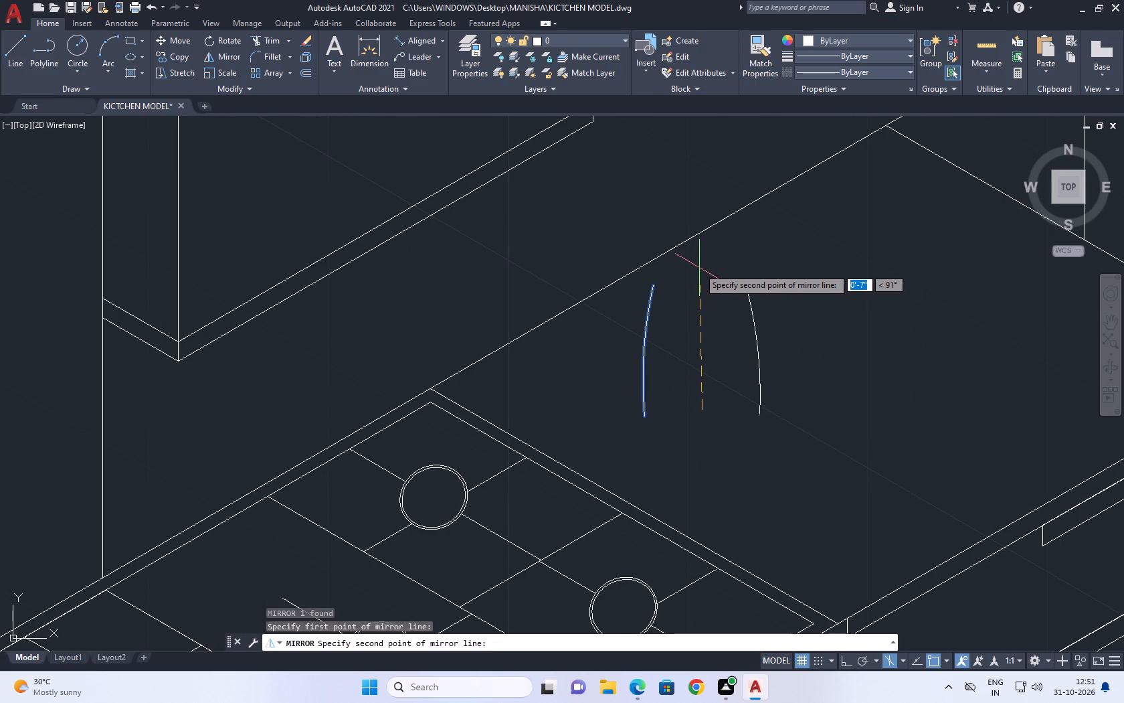
pyautogui.press('F8')
pyautogui.click(707, 183)
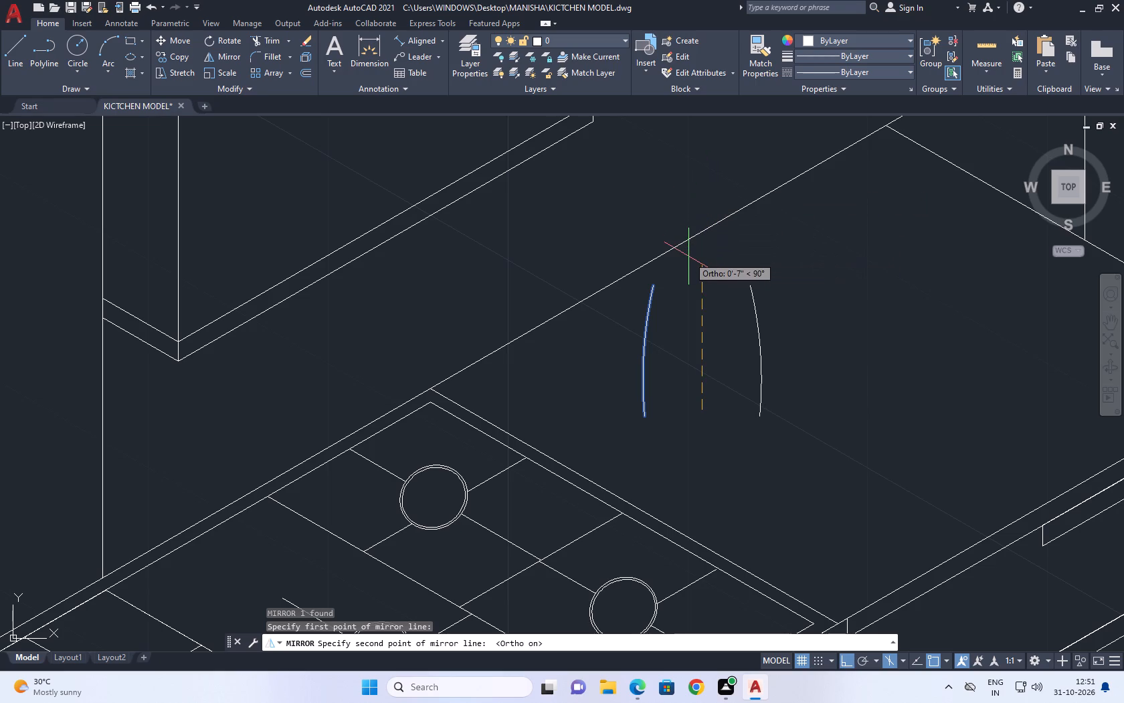
pyautogui.press('Return')
pyautogui.press('Return')
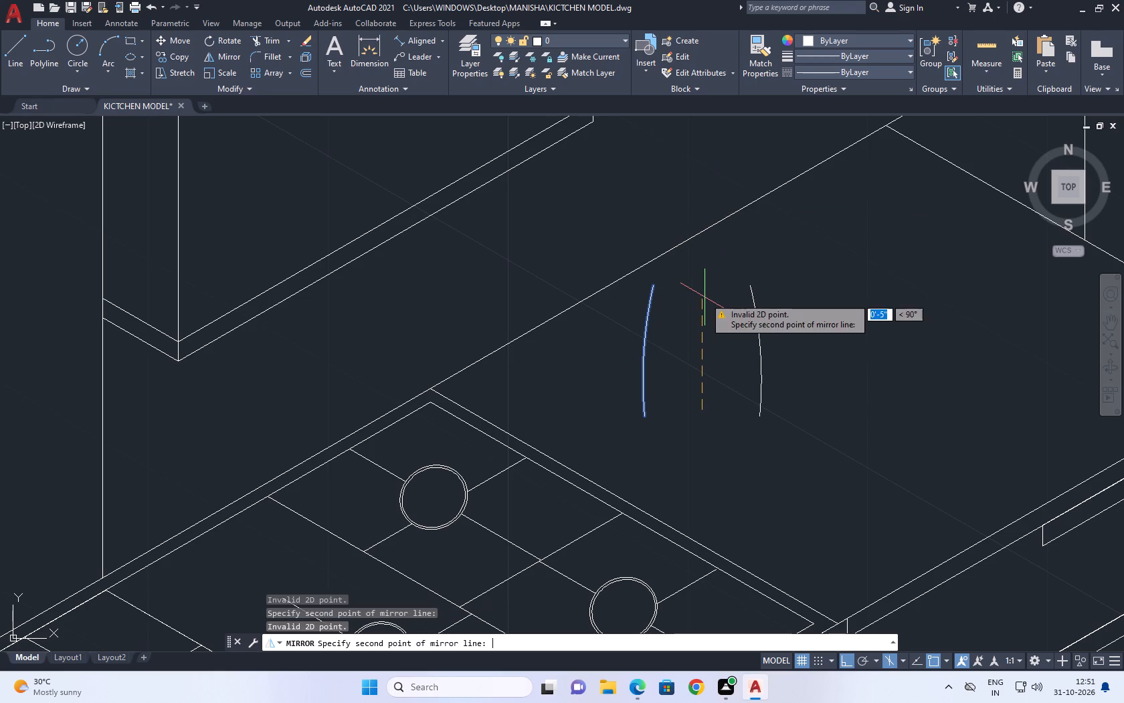
pyautogui.press('Return')
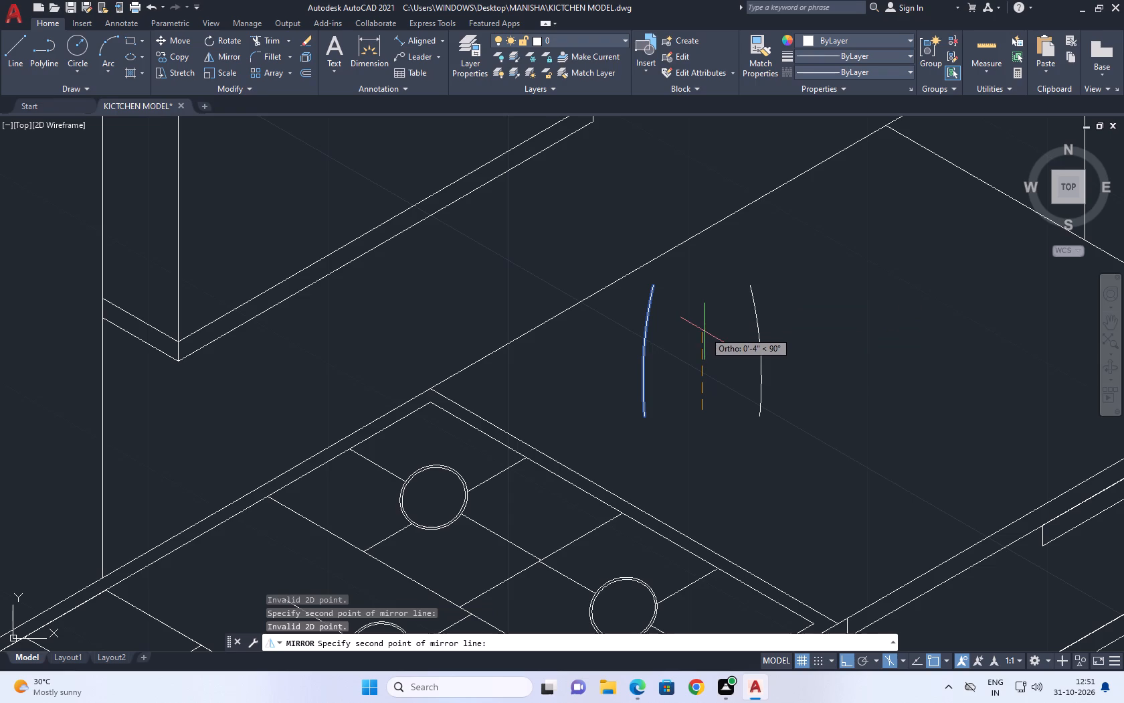
pyautogui.click(713, 193)
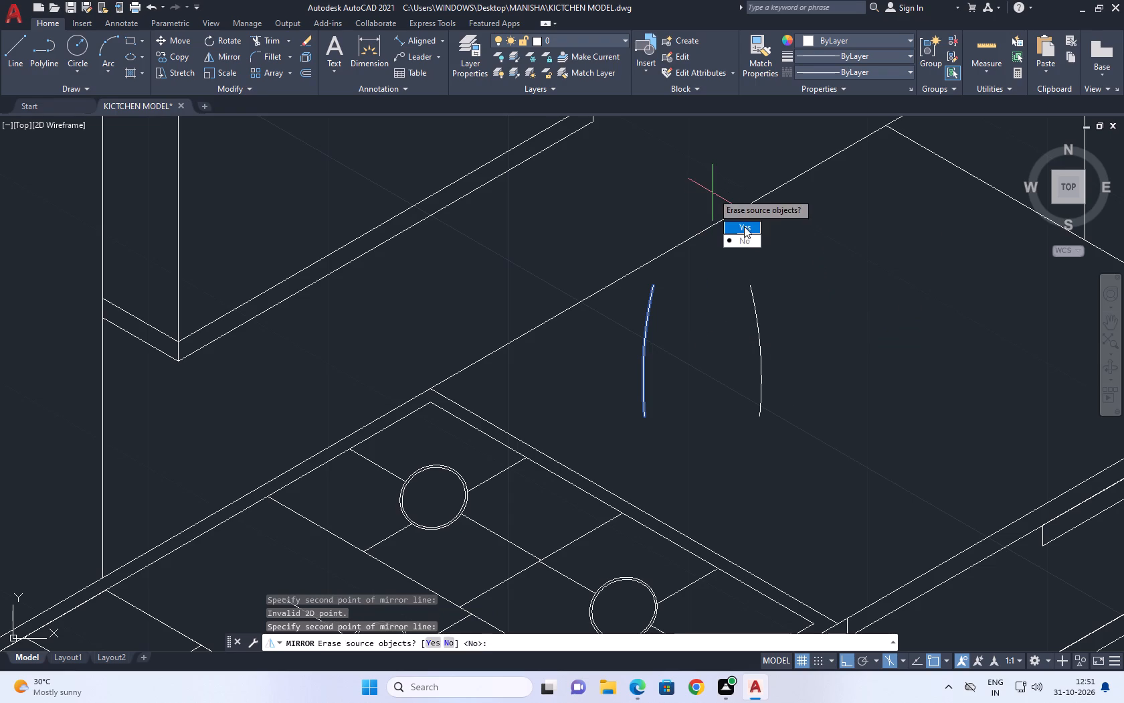
pyautogui.moveTo(744, 239); pyautogui.dragTo(713, 189)
# Draw a downward-bulging arc joining the lower ends of the two side arcs.
pyautogui.moveTo(740, 308); pyautogui.dragTo(733, 287, button='middle')
pyautogui.press('a')
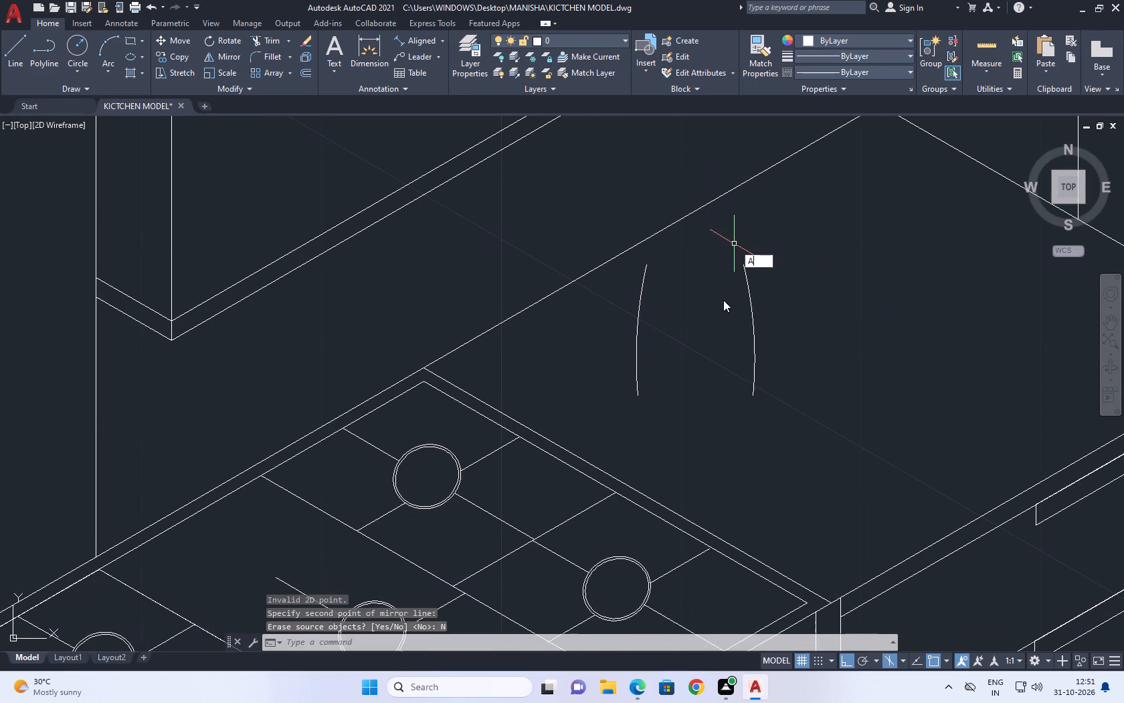
pyautogui.press('space')
pyautogui.click(635, 396)
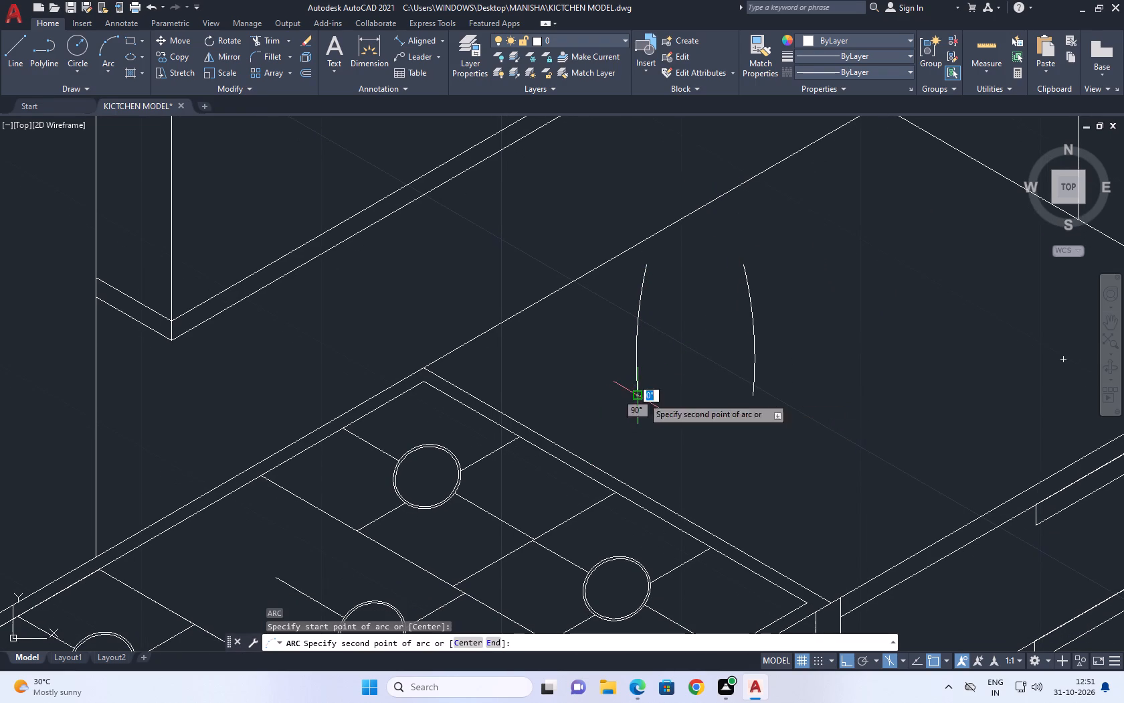
pyautogui.scroll(1, 729, 419)
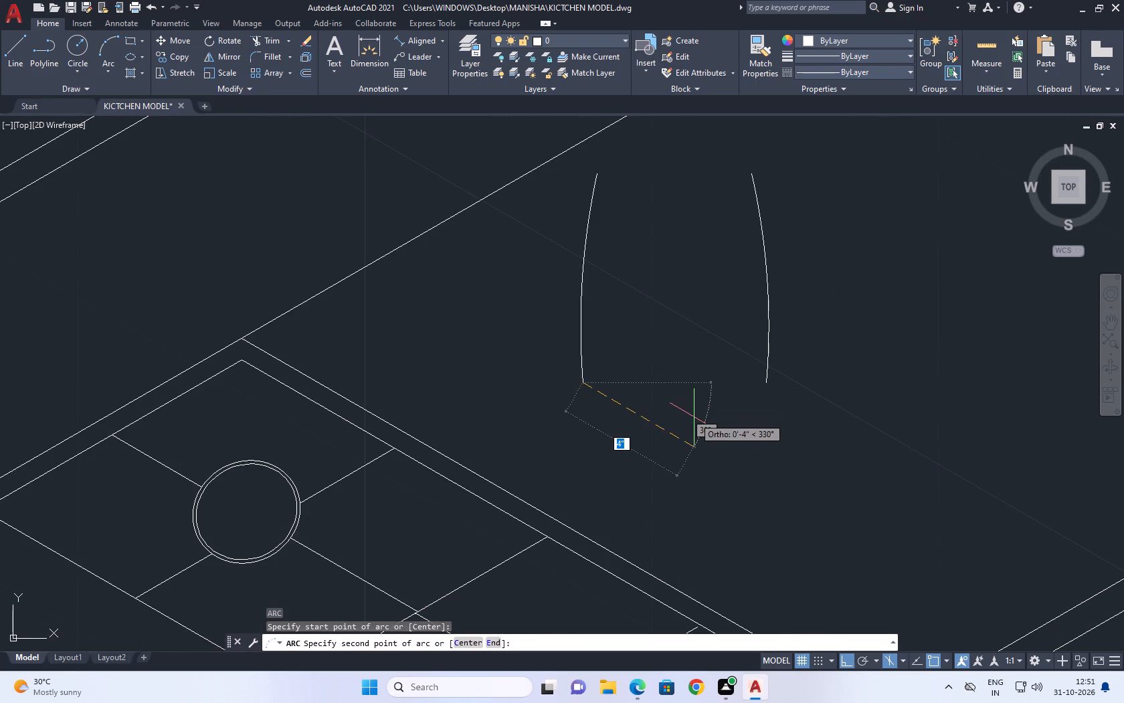
pyautogui.press('F8')
pyautogui.click(692, 410)
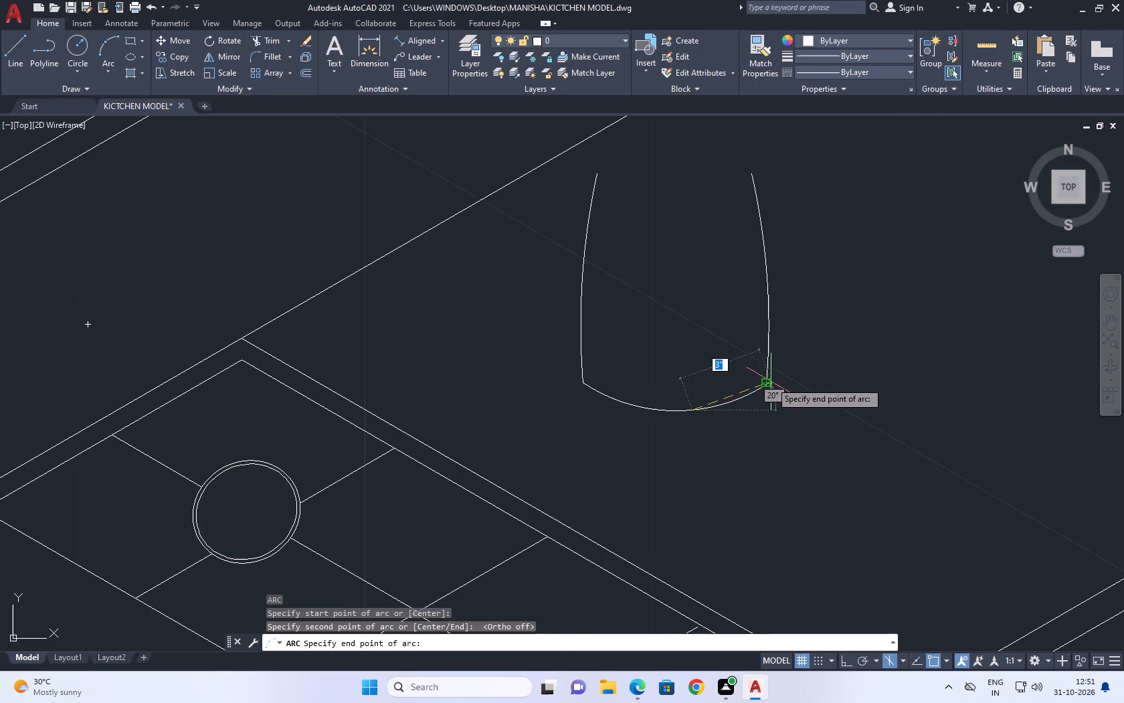
pyautogui.click(771, 382)
# Stretch the refrigerator-side arc's midpoint outward to give that side a fuller curve.
pyautogui.moveTo(788, 310); pyautogui.dragTo(765, 366, button='middle')
pyautogui.moveTo(861, 337); pyautogui.dragTo(818, 331)
pyautogui.moveTo(727, 311); pyautogui.dragTo(719, 311)
pyautogui.moveTo(853, 315); pyautogui.dragTo(804, 354, button='middle')
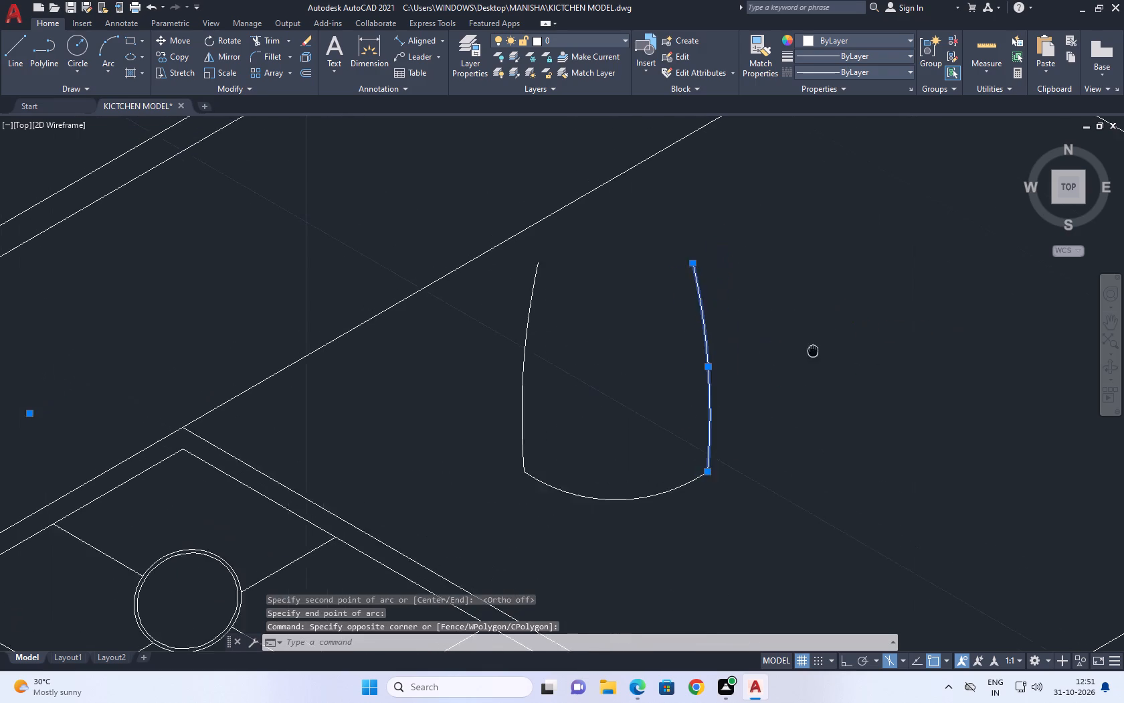
pyautogui.moveTo(804, 354); pyautogui.dragTo(797, 354, button='middle')
pyautogui.click(686, 372)
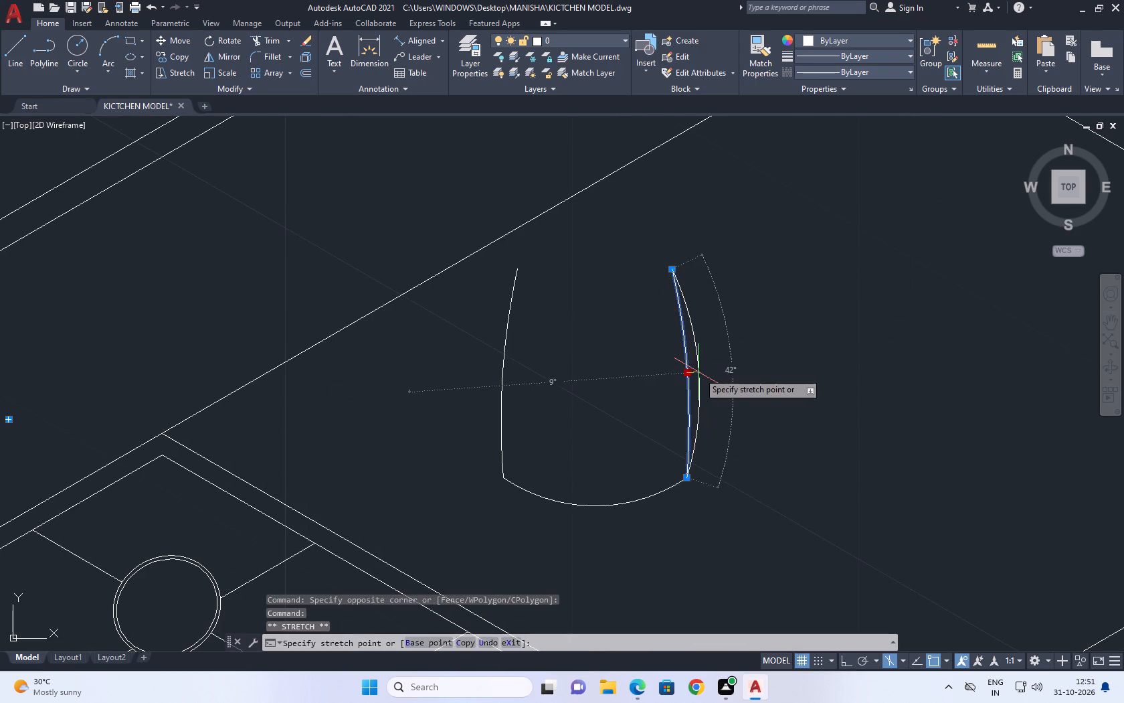
pyautogui.click(698, 372)
# Stretch the stove-side arc's midpoint outward to match the opposite side's curve, and clear the selection.
pyautogui.scroll(-1, 640, 337)
pyautogui.moveTo(641, 341); pyautogui.dragTo(712, 372, button='middle')
pyautogui.moveTo(644, 375); pyautogui.dragTo(802, 393, button='middle')
pyautogui.scroll(1, 777, 421)
pyautogui.click(791, 419)
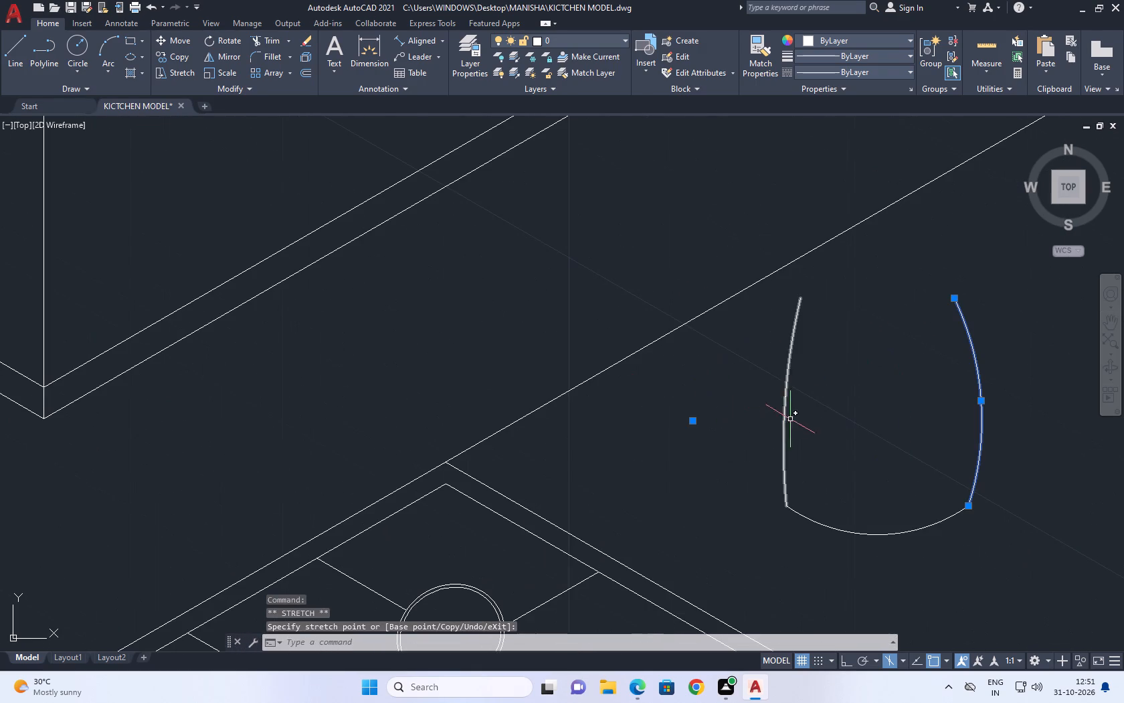
pyautogui.click(764, 376)
pyautogui.click(787, 400)
pyautogui.click(772, 397)
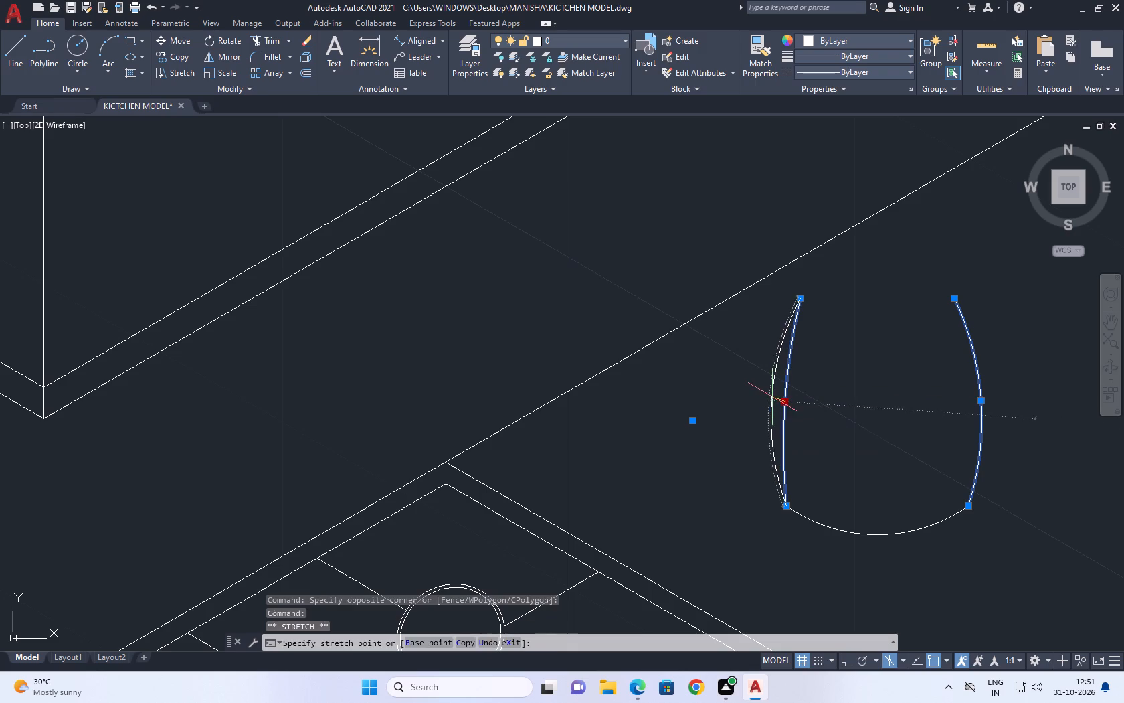
pyautogui.moveTo(818, 364); pyautogui.dragTo(752, 379, button='middle')
pyautogui.press('Escape')
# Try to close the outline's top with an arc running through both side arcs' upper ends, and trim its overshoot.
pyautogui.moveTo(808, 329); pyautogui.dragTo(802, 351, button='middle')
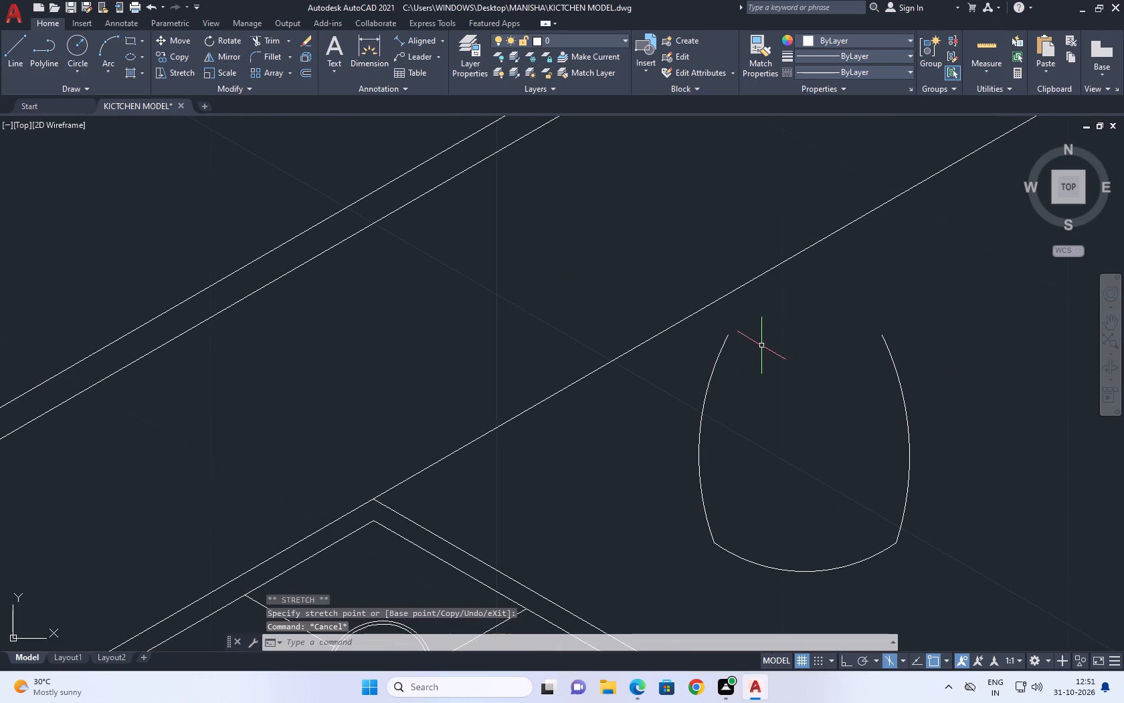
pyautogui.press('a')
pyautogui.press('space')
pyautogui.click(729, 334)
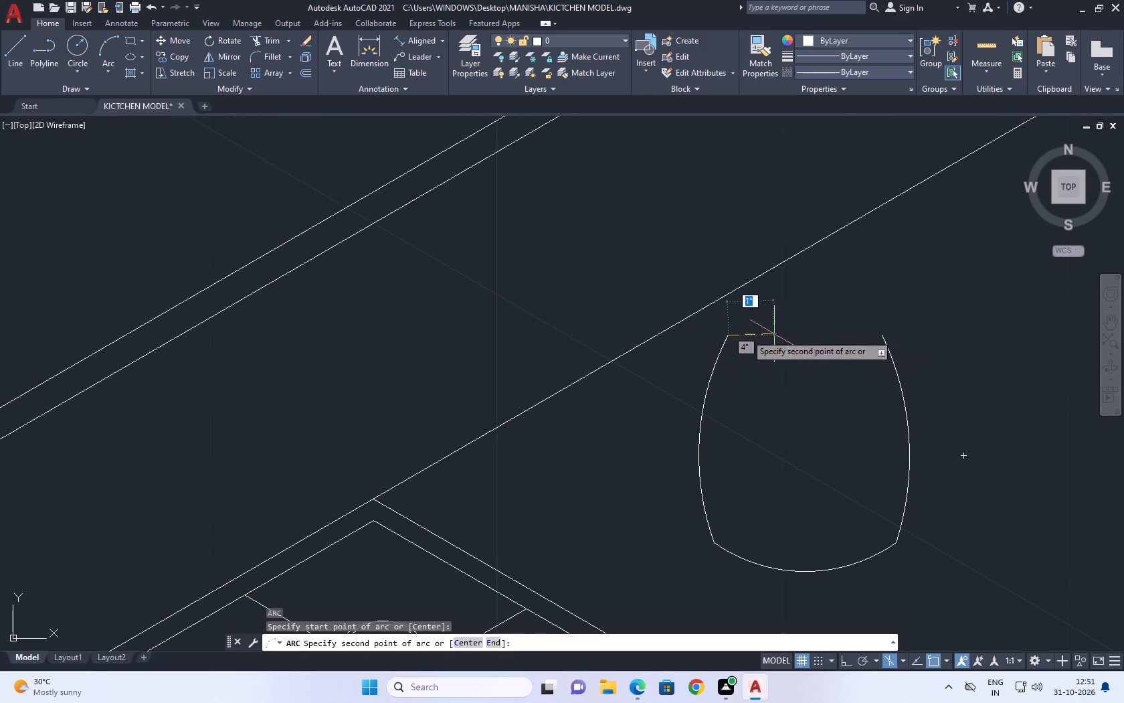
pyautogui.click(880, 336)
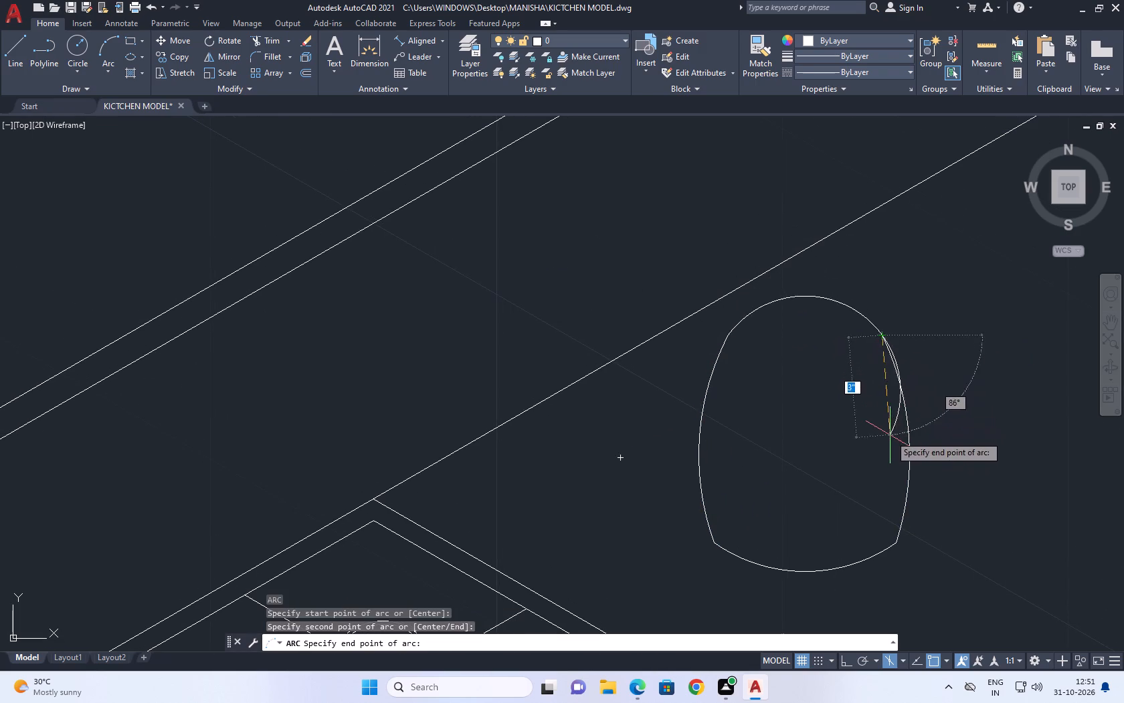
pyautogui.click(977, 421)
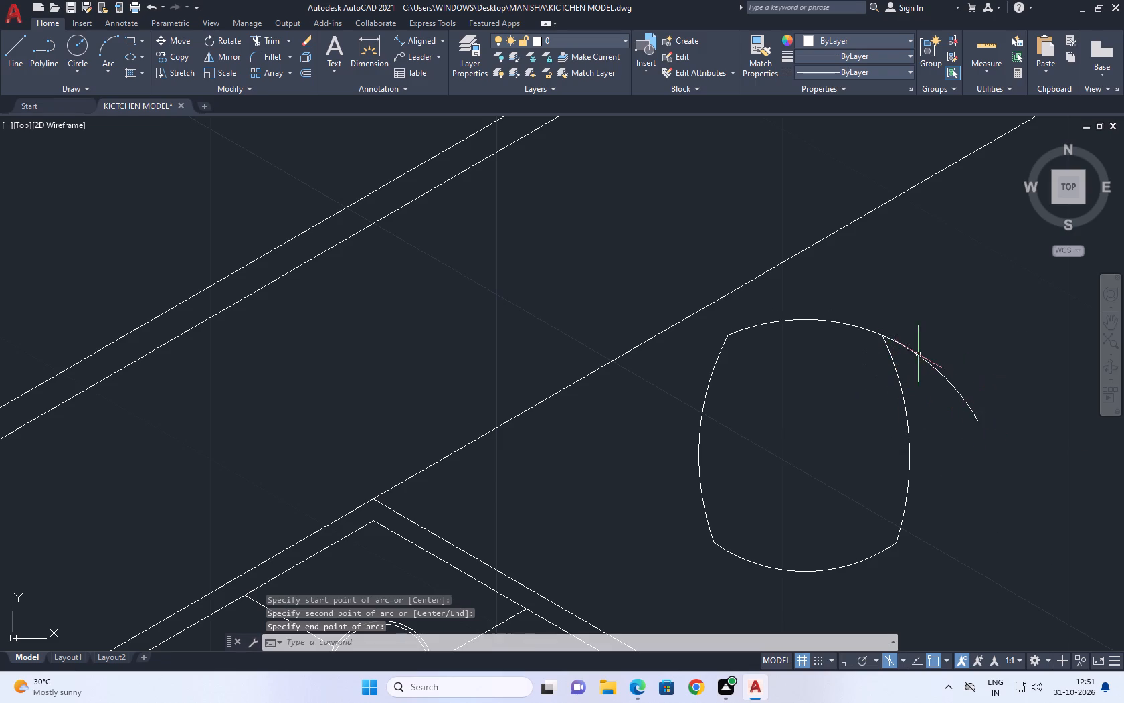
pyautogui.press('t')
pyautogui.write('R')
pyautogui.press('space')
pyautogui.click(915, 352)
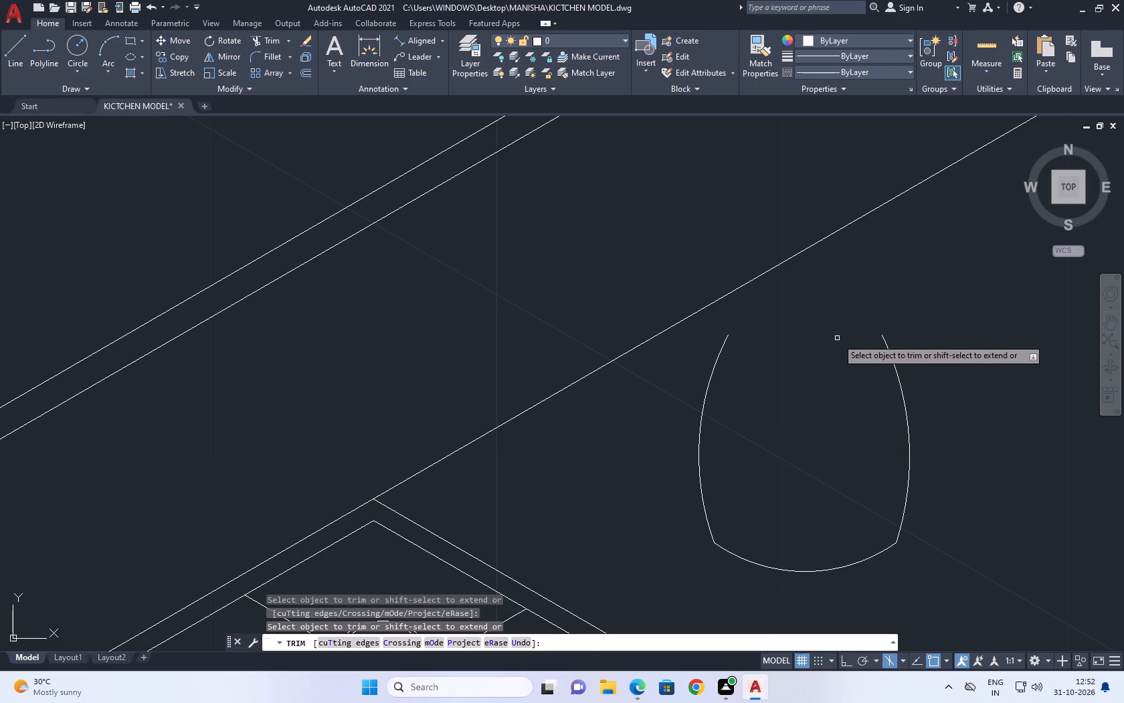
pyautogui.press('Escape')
# Draw an upward-bulging arc joining the upper ends of the vessel's two side arcs.
pyautogui.press('a')
pyautogui.press('space')
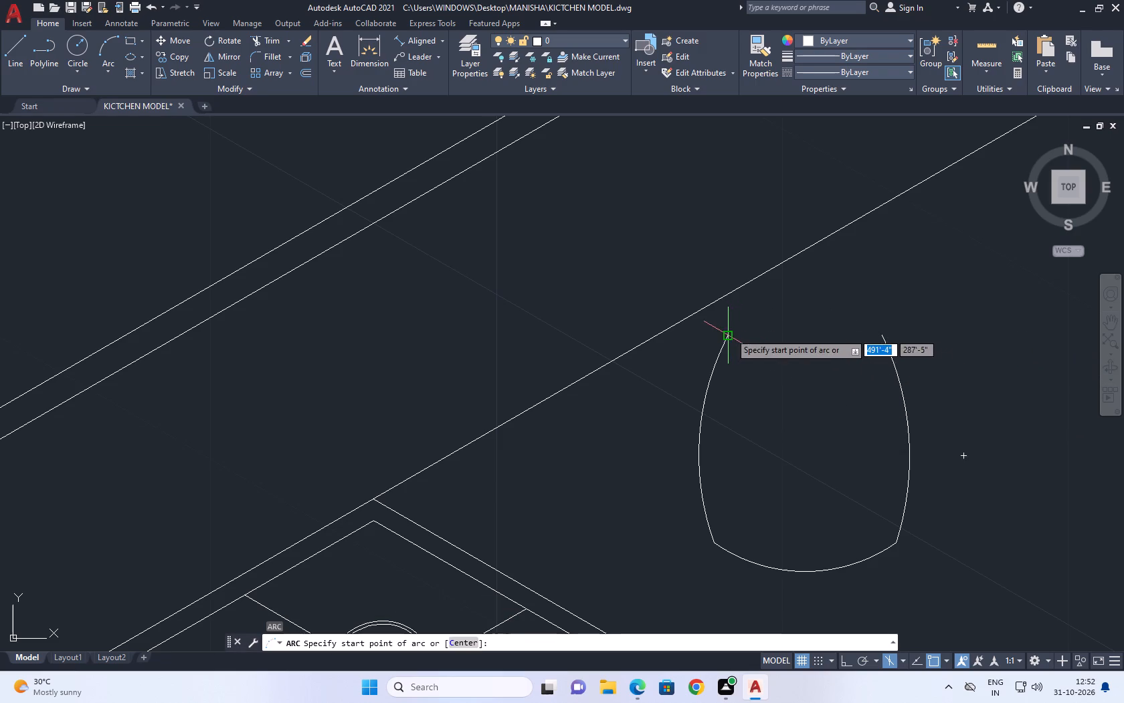
pyautogui.click(730, 333)
pyautogui.click(808, 313)
pyautogui.click(881, 335)
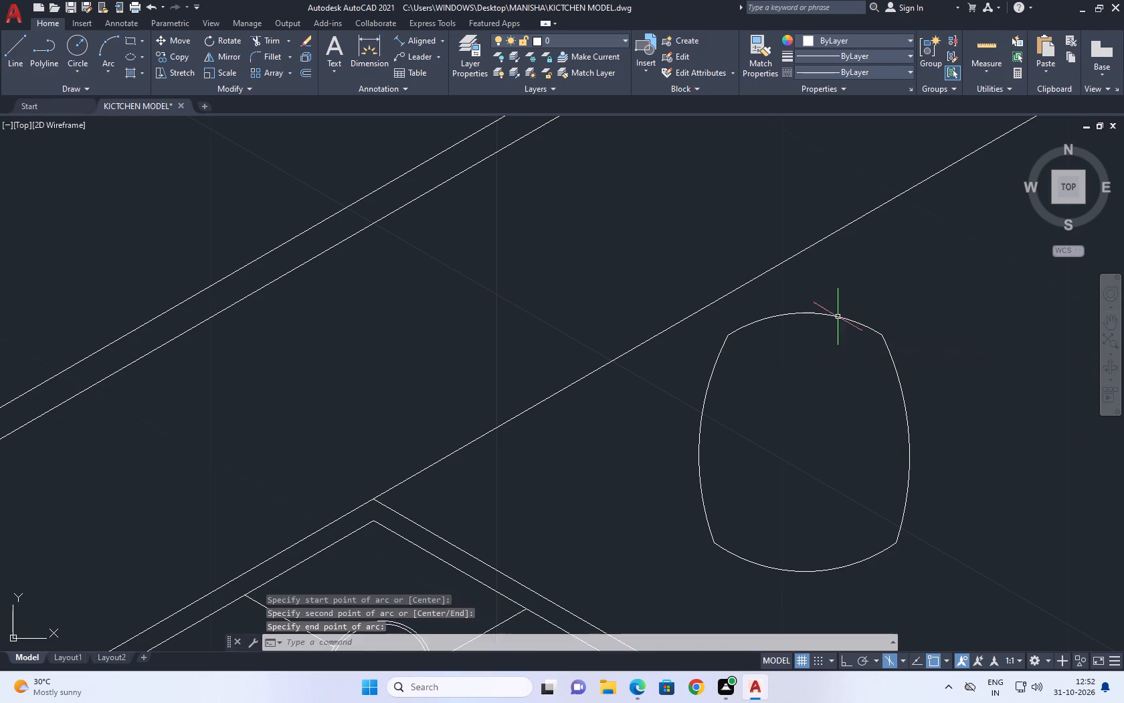
# Draw a shallow downward-bulging arc between the same two upper ends to form the front of the vessel's rim.
pyautogui.moveTo(836, 319); pyautogui.dragTo(833, 341, button='middle')
pyautogui.press('space')
pyautogui.click(723, 356)
pyautogui.click(783, 370)
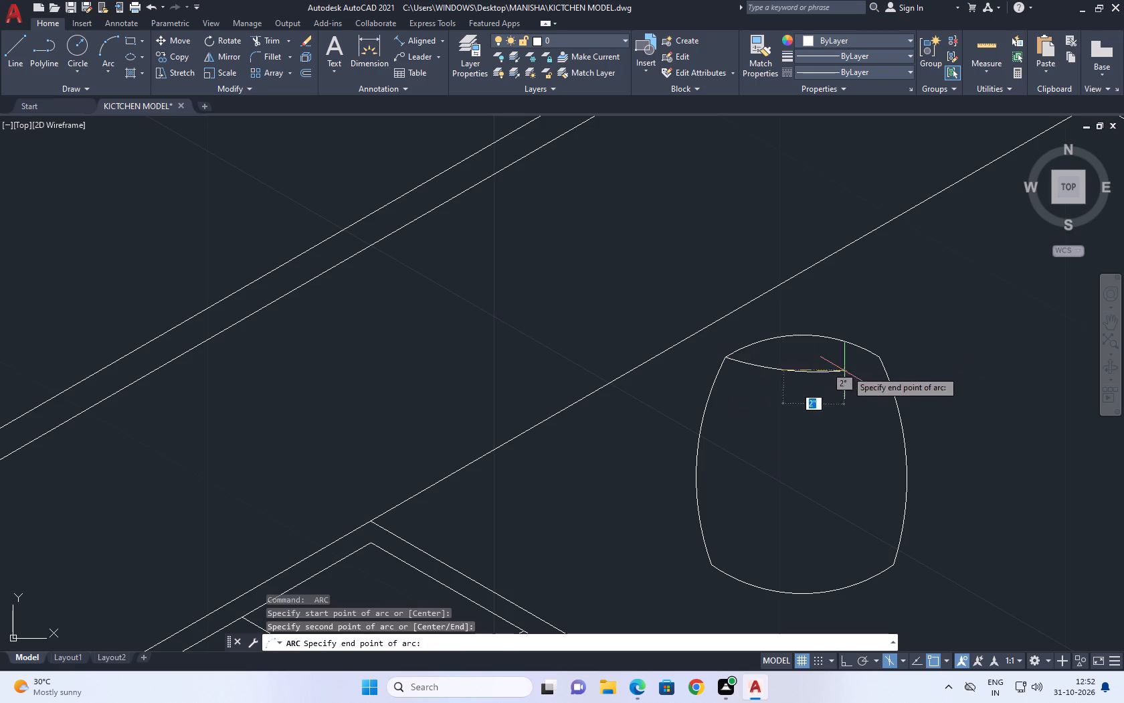
pyautogui.click(883, 359)
# Stretch the rim's stove-side corner slightly outward, moving both rim arcs and that side arc together.
pyautogui.scroll(-2, 815, 323)
pyautogui.moveTo(832, 326); pyautogui.dragTo(787, 355, button='middle')
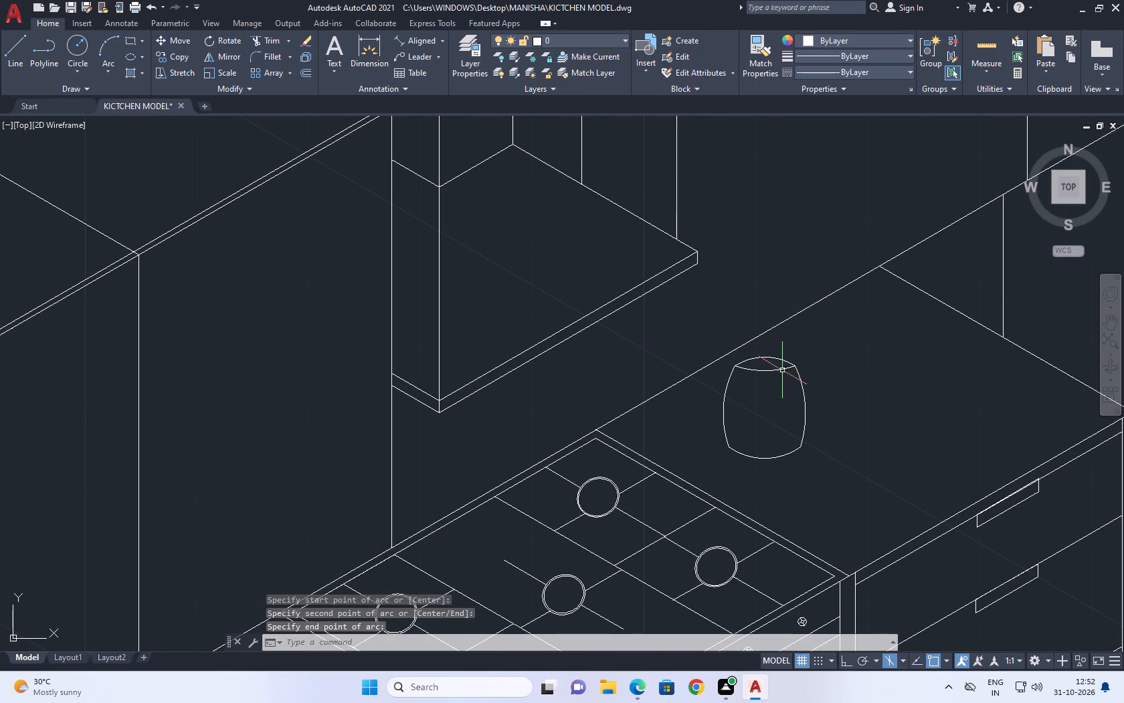
pyautogui.scroll(1, 753, 397)
pyautogui.moveTo(733, 351); pyautogui.dragTo(738, 359, button='middle')
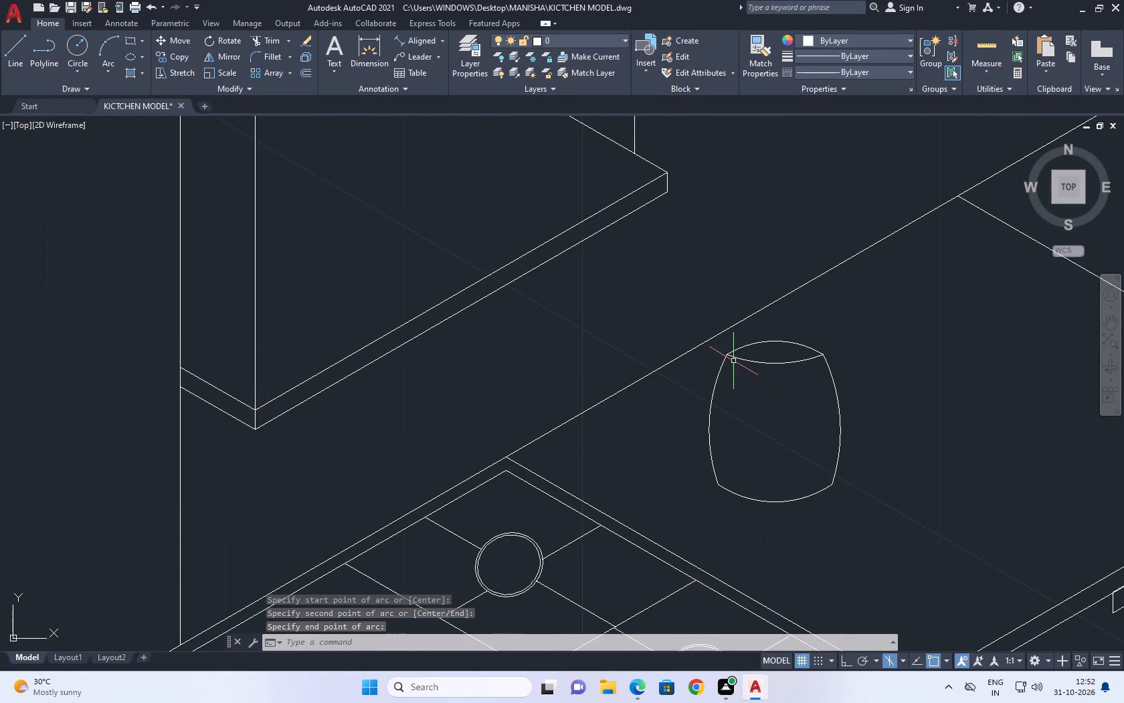
pyautogui.moveTo(723, 412); pyautogui.dragTo(698, 387, button='middle')
pyautogui.scroll(1, 718, 335)
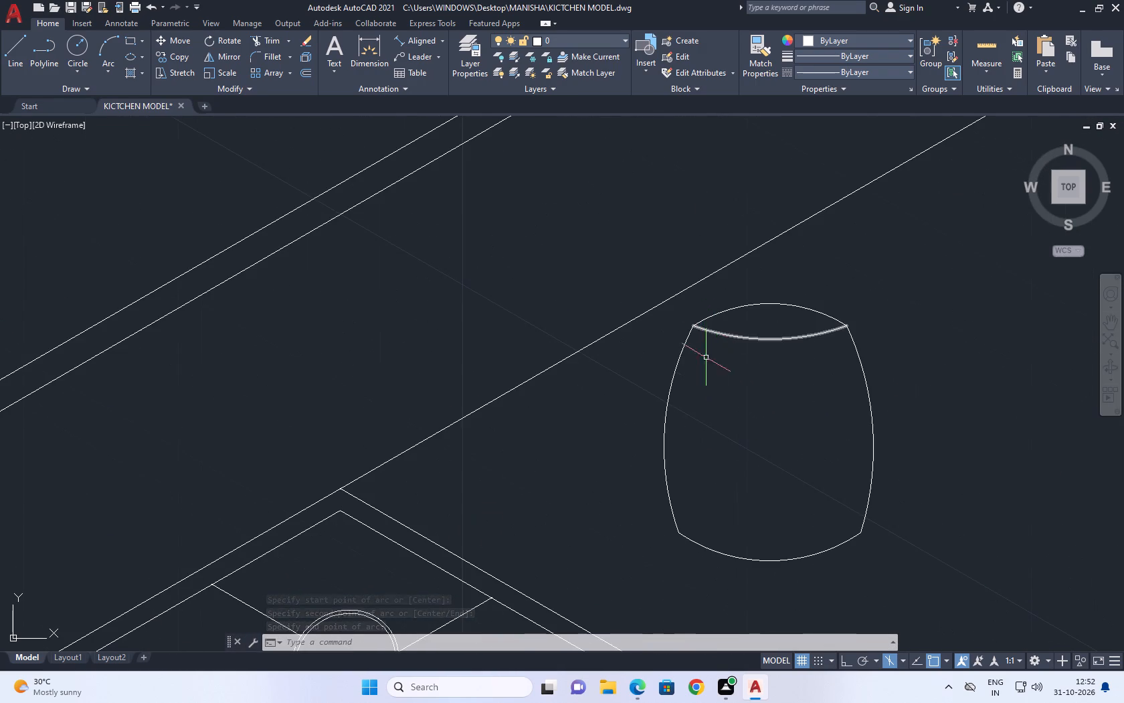
pyautogui.click(706, 372)
pyautogui.click(680, 327)
pyautogui.scroll(1, 693, 334)
pyautogui.click(726, 311)
pyautogui.click(722, 304)
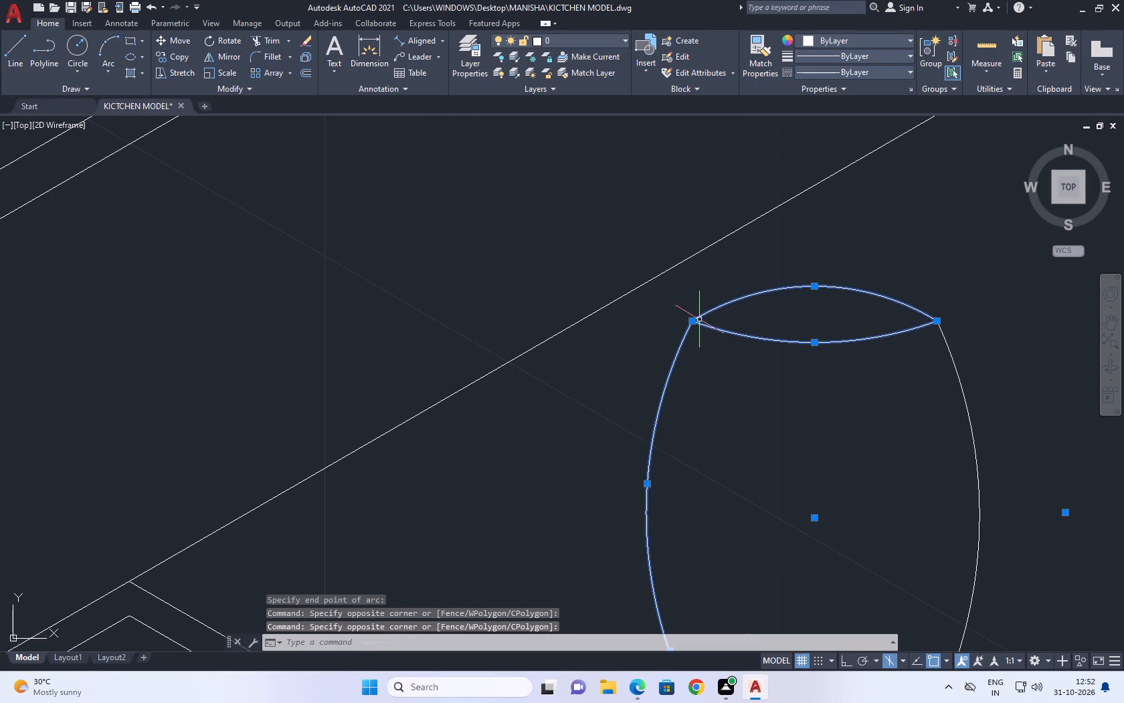
pyautogui.click(693, 321)
pyautogui.click(670, 319)
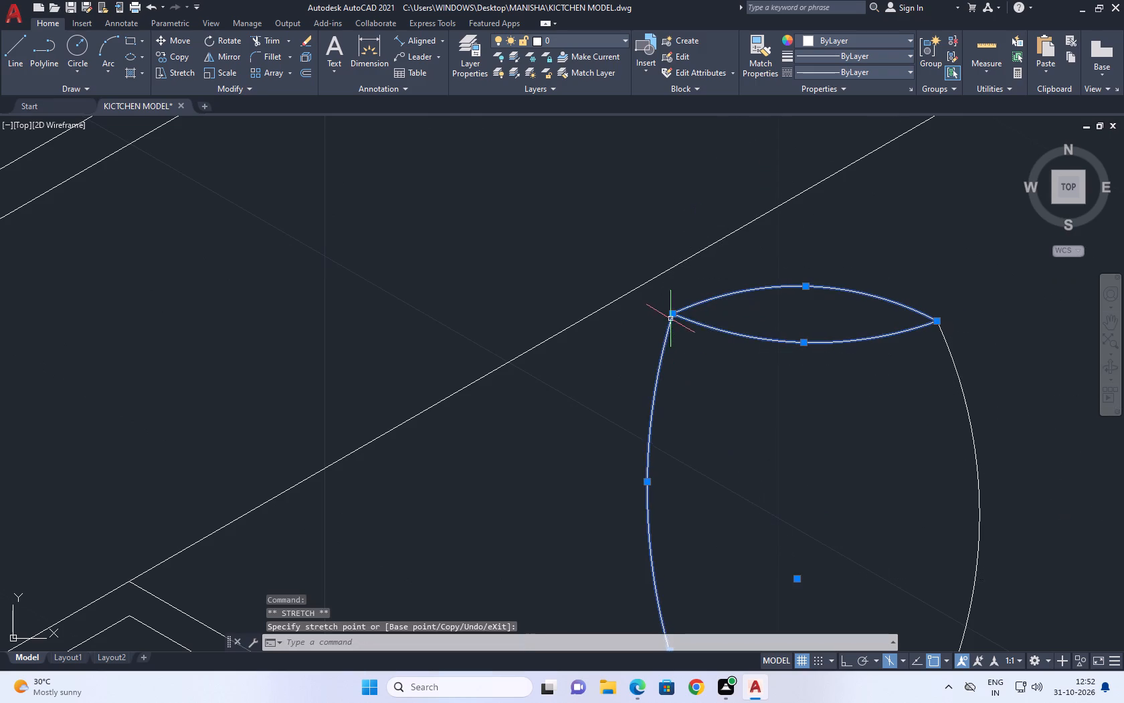
# Stretch the rim's refrigerator-side corner outward with its joined arcs to widen the mouth, and clear the selection.
pyautogui.moveTo(793, 328); pyautogui.dragTo(610, 321, button='middle')
pyautogui.moveTo(864, 334); pyautogui.dragTo(838, 339)
pyautogui.click(731, 363)
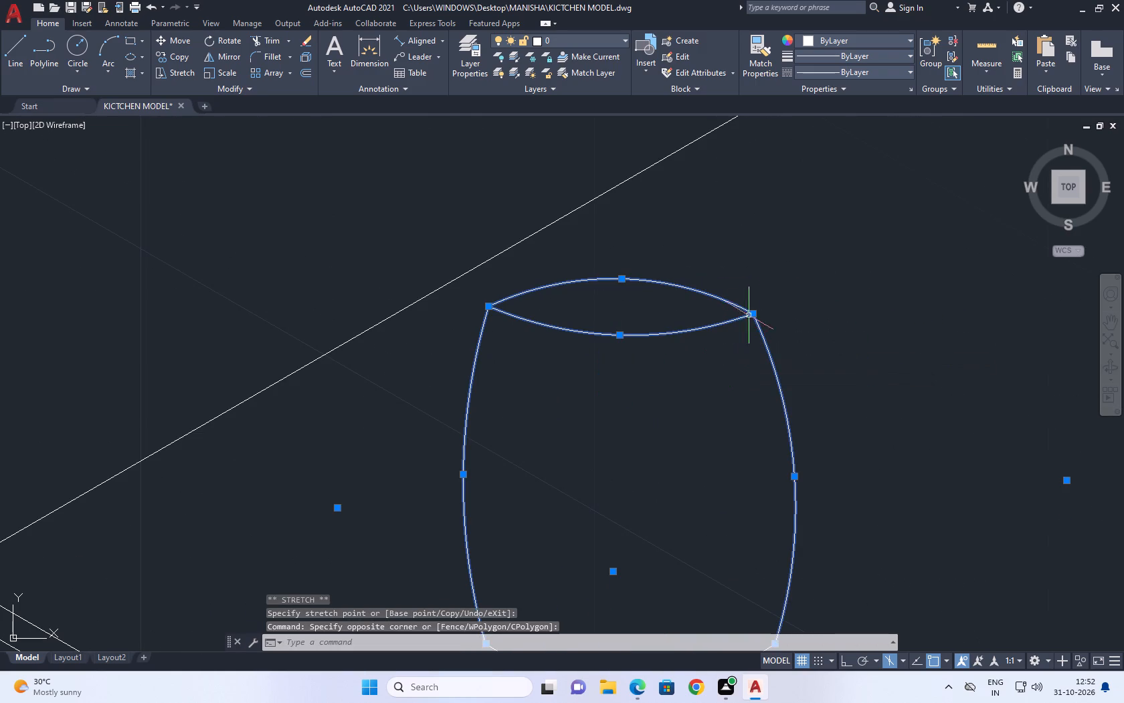
pyautogui.click(753, 313)
pyautogui.click(787, 312)
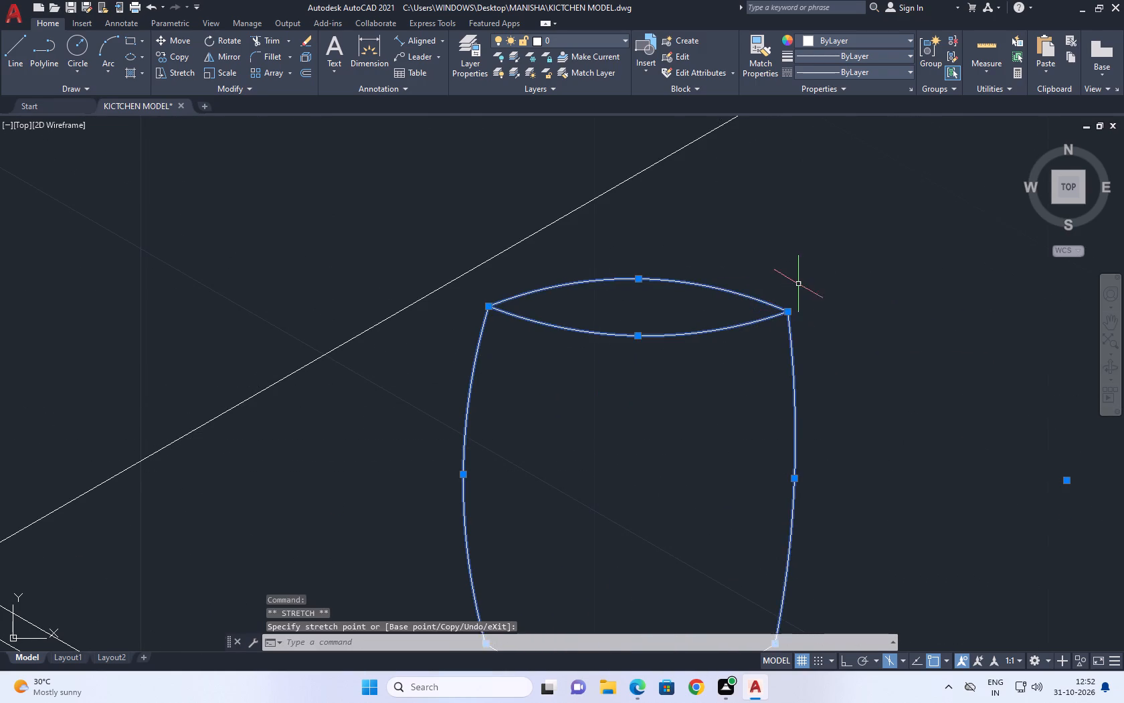
pyautogui.scroll(-2, 800, 270)
pyautogui.moveTo(800, 268); pyautogui.dragTo(802, 299, button='middle')
pyautogui.scroll(-1, 802, 305)
pyautogui.rightClick(884, 263)
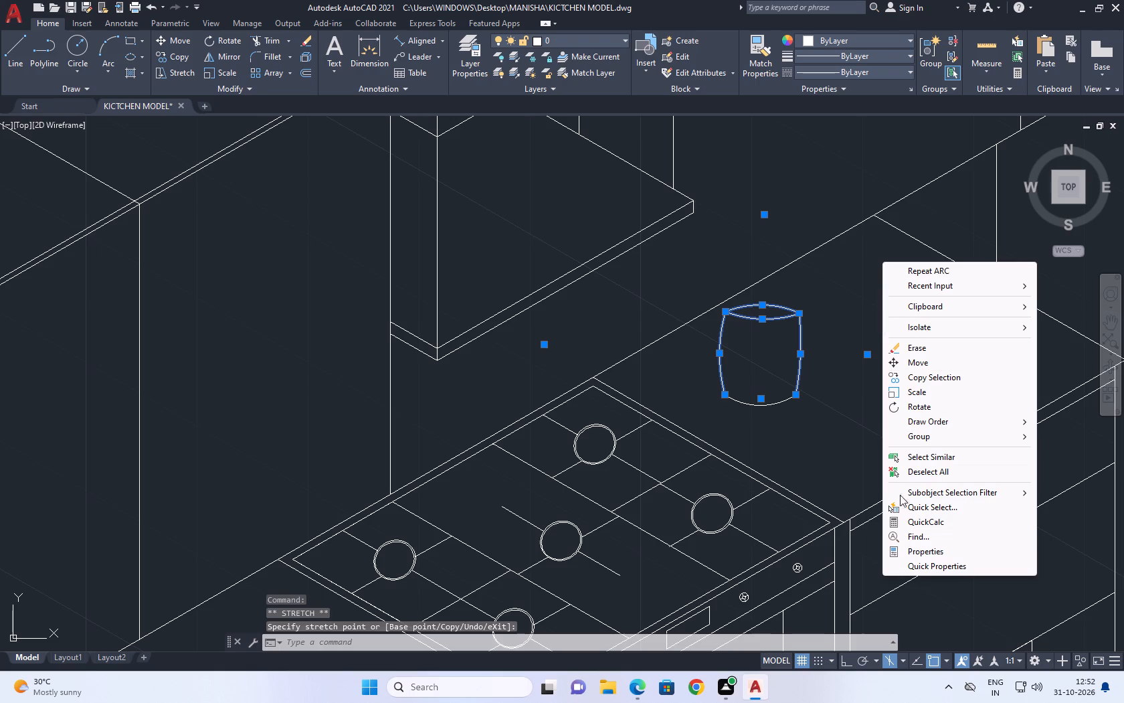
pyautogui.click(936, 469)
# Draw a three-point spline rising from inside the vessel's mouth and slanting past the back rim toward the refrigerator side.
pyautogui.moveTo(804, 337); pyautogui.dragTo(748, 382, button='middle')
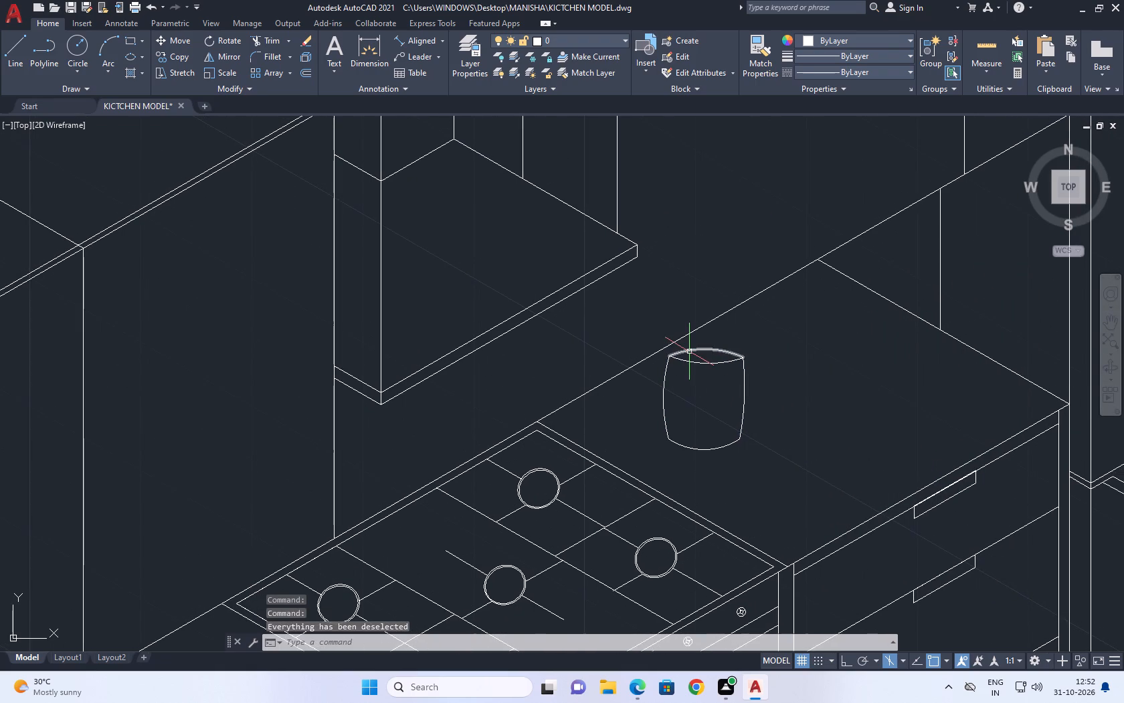
pyautogui.scroll(-2, 729, 391)
pyautogui.moveTo(759, 368); pyautogui.dragTo(770, 386, button='middle')
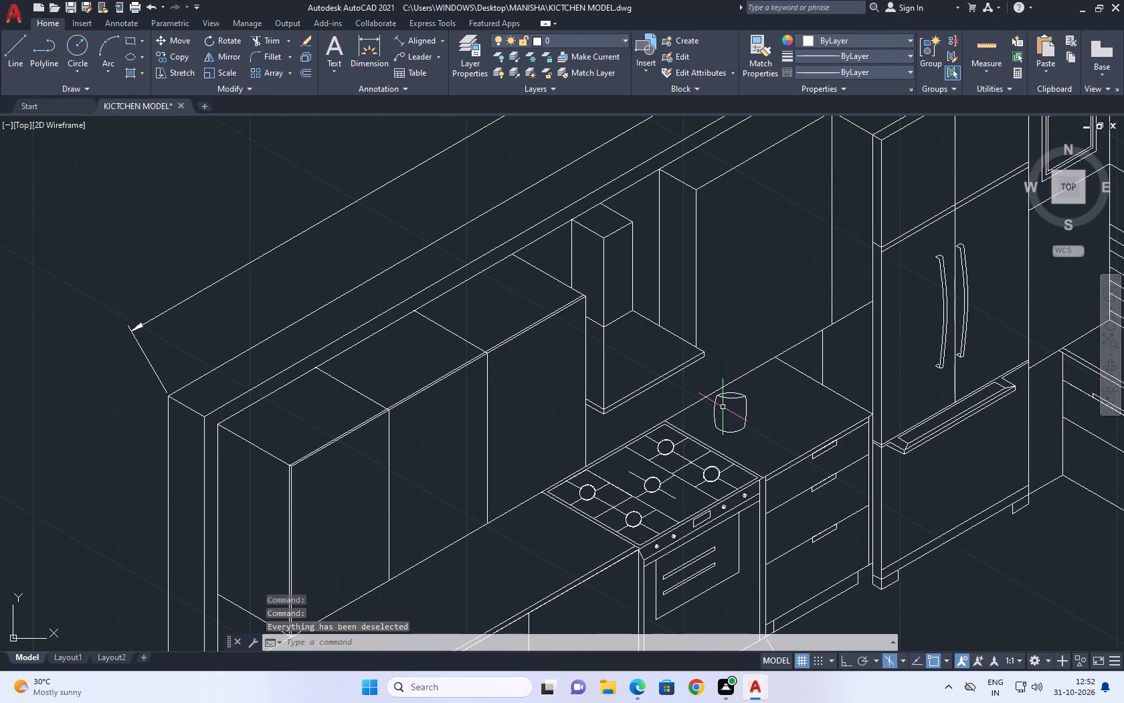
pyautogui.middleClick(723, 407)
pyautogui.scroll(4, 745, 422)
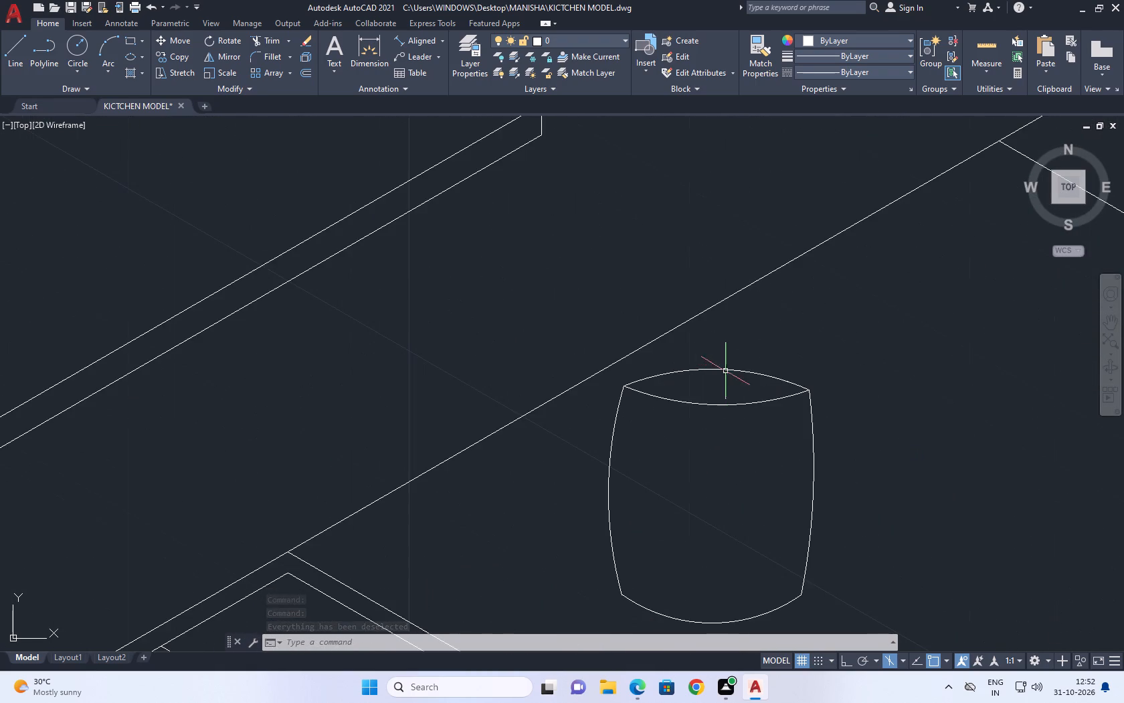
pyautogui.moveTo(726, 366); pyautogui.dragTo(704, 365, button='middle')
pyautogui.scroll(-1, 703, 365)
pyautogui.moveTo(731, 376); pyautogui.dragTo(721, 386, button='middle')
pyautogui.press('s')
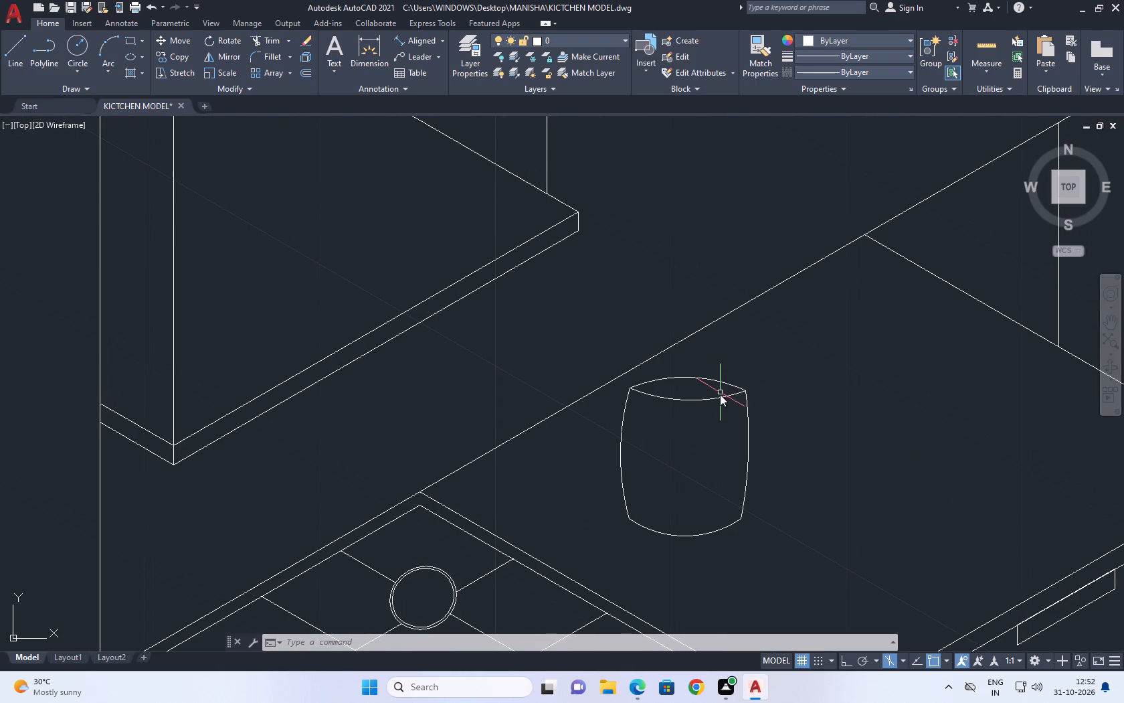
pyautogui.press('p')
pyautogui.press('l')
pyautogui.press('space')
pyautogui.scroll(3, 698, 402)
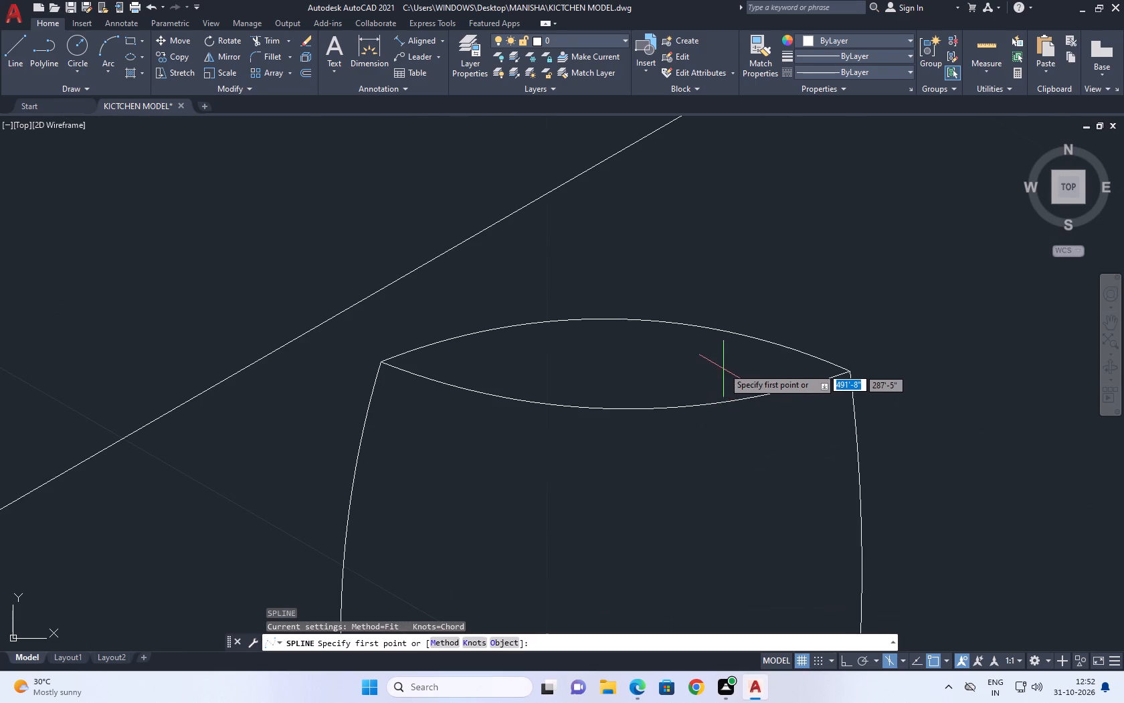
pyautogui.click(691, 384)
pyautogui.click(743, 287)
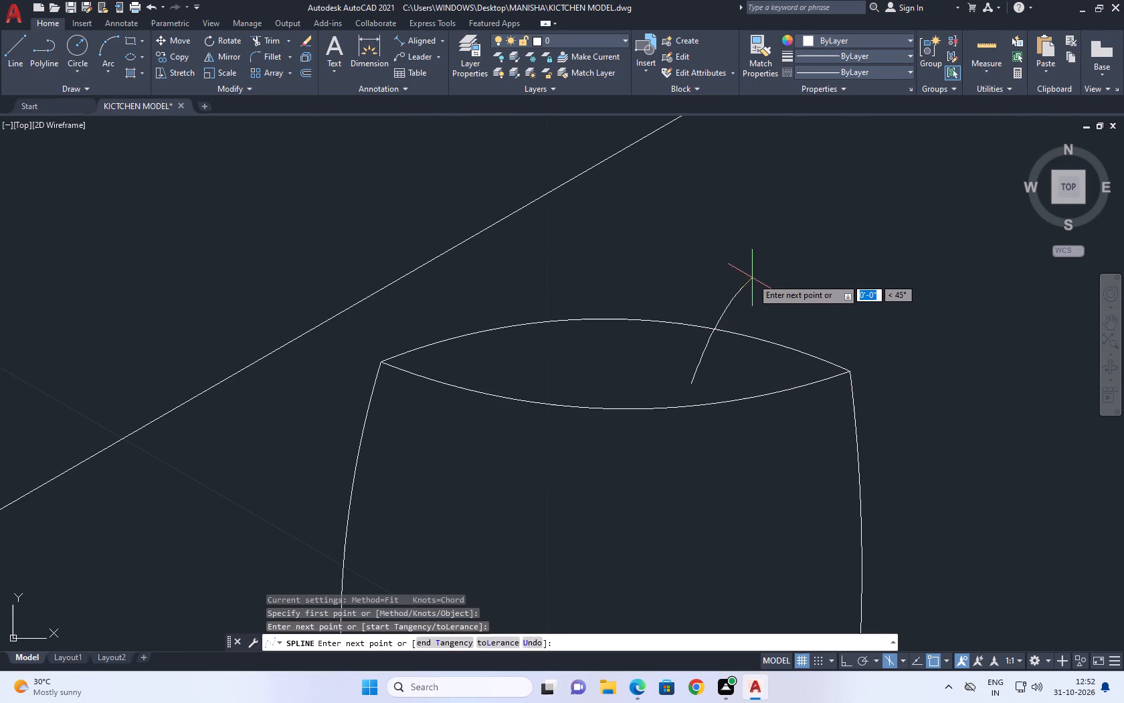
pyautogui.click(769, 248)
pyautogui.press('space')
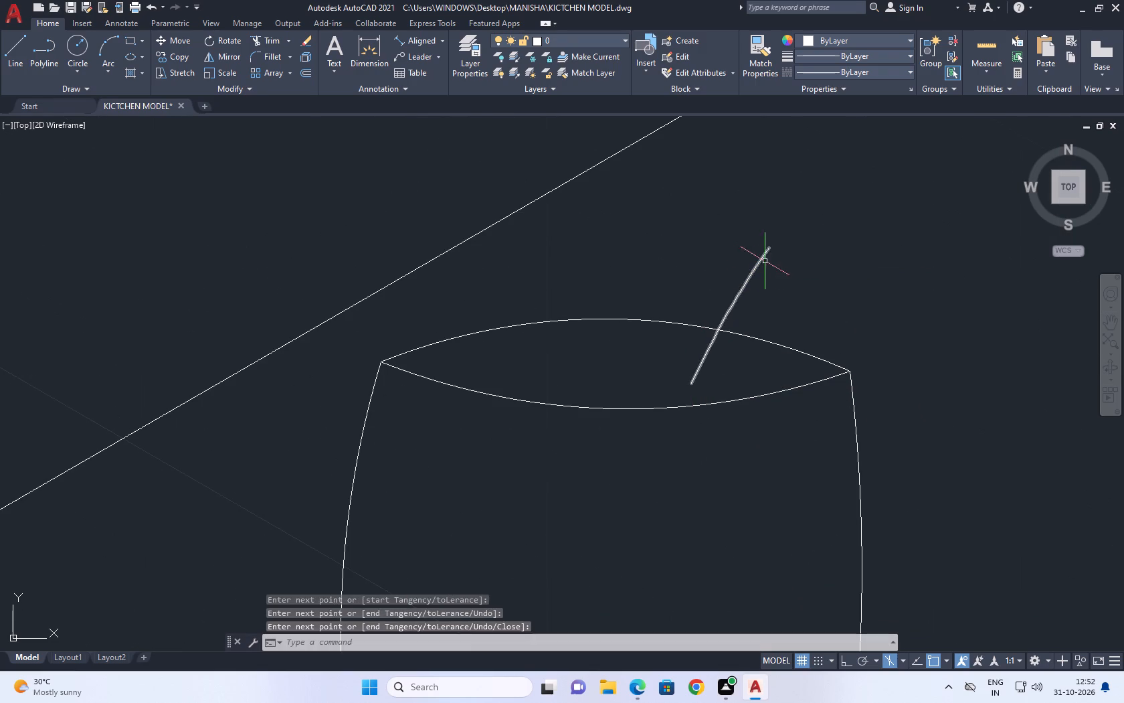
# Draw a second three-point spline alongside the first on its refrigerator side to form the other edge of a utensil handle.
pyautogui.press('space')
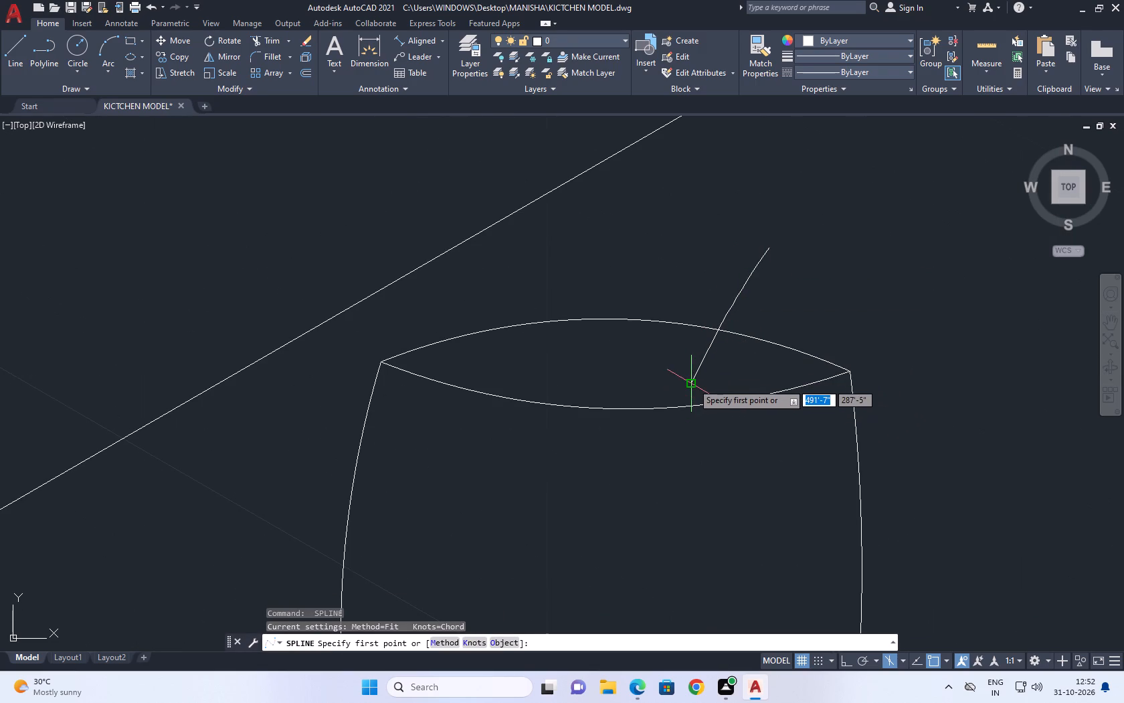
pyautogui.click(722, 384)
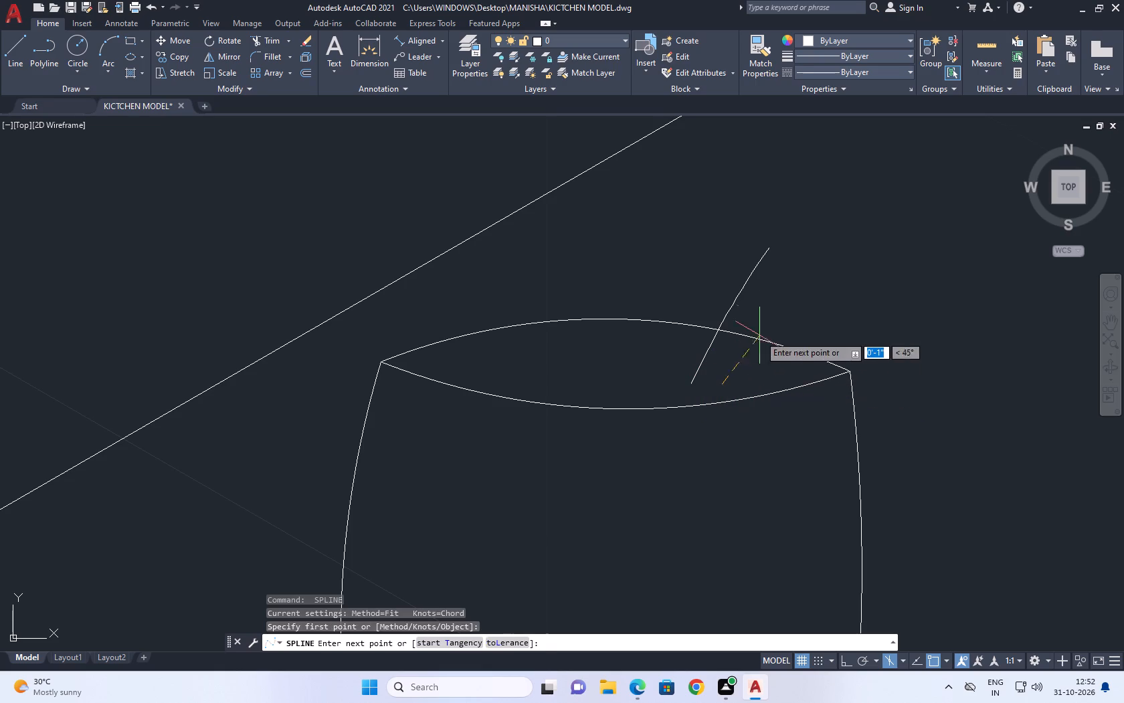
pyautogui.click(781, 286)
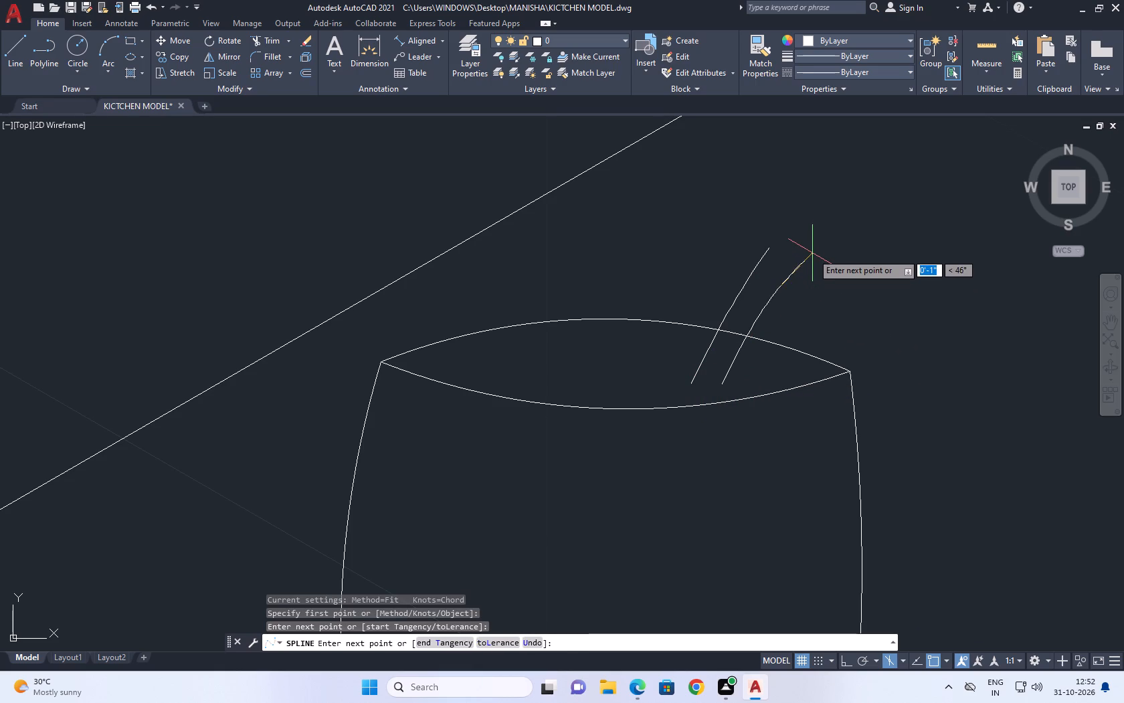
pyautogui.click(812, 252)
pyautogui.press('space')
# Reshape the second spline by stretching its middle fit point down and its upper end slightly outward, then clear the selection.
pyautogui.scroll(1, 768, 303)
pyautogui.click(760, 303)
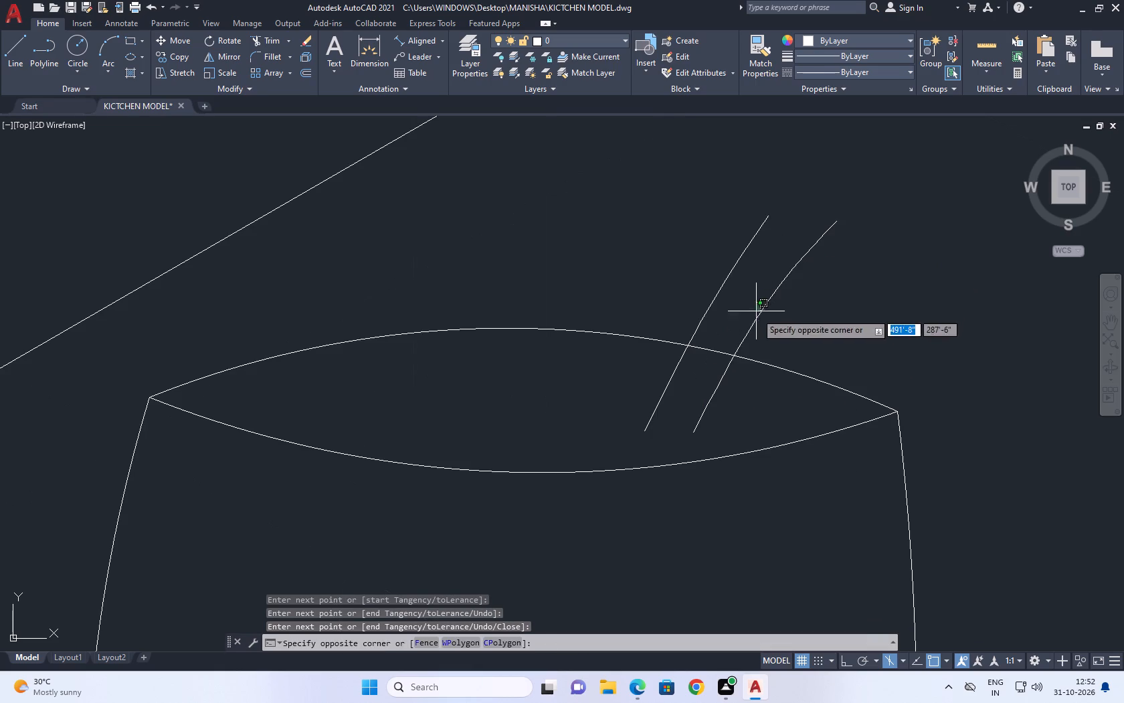
pyautogui.click(753, 319)
pyautogui.click(788, 272)
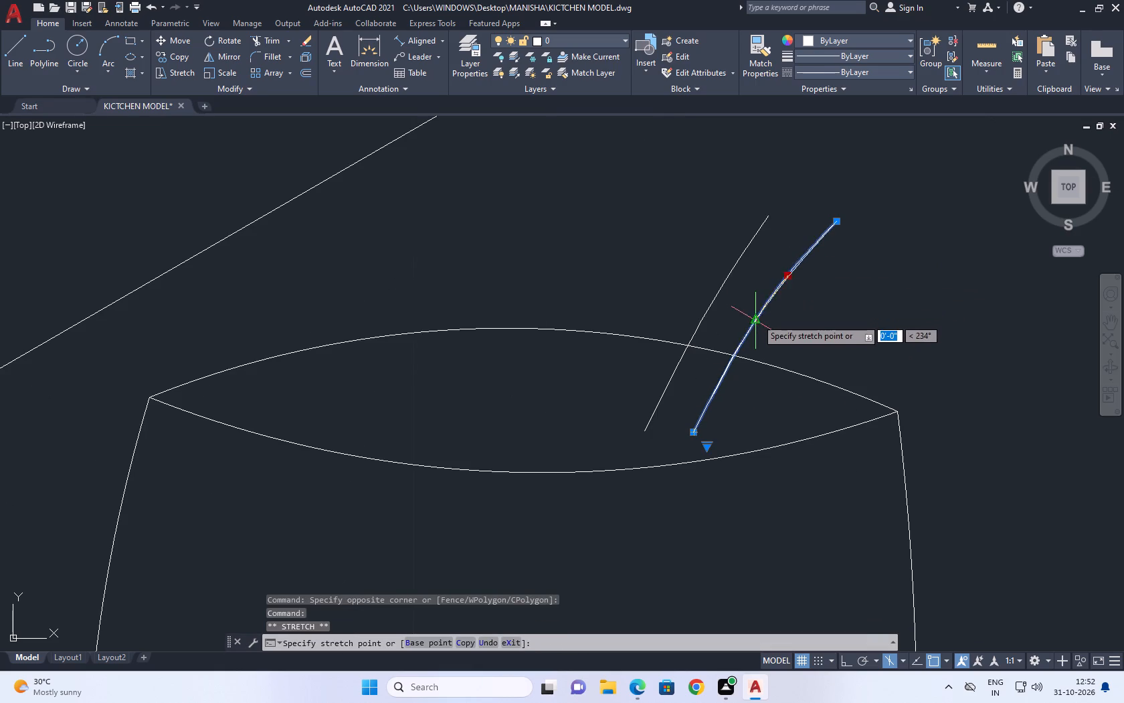
pyautogui.click(770, 320)
pyautogui.click(837, 224)
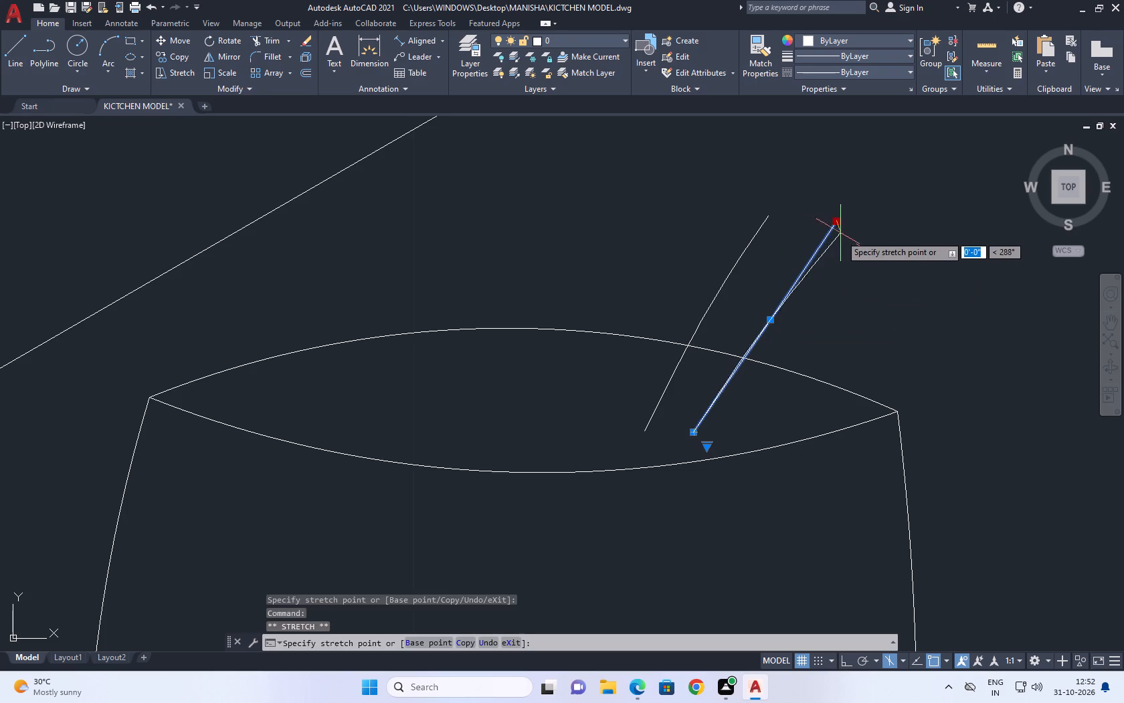
pyautogui.click(846, 234)
pyautogui.press('Escape')
# Extend the lower ends of both handle splines to the front rim arc.
pyautogui.scroll(1, 684, 392)
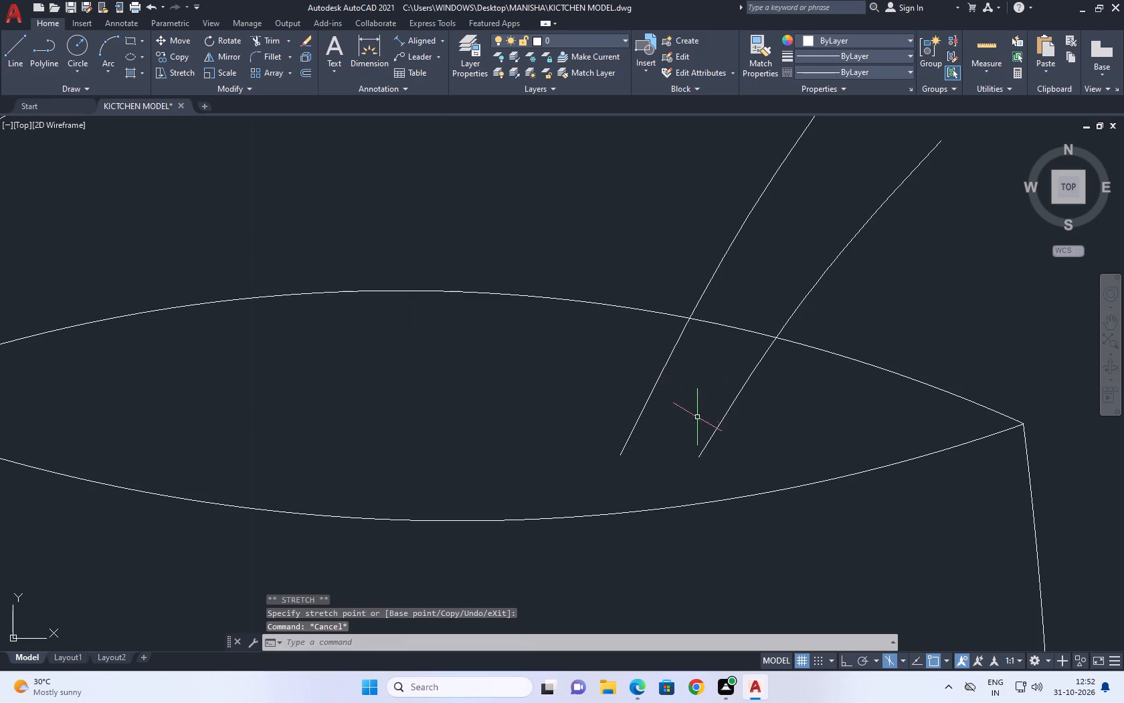
pyautogui.press('e')
pyautogui.press('x')
pyautogui.press('space')
pyautogui.moveTo(744, 423); pyautogui.dragTo(739, 414)
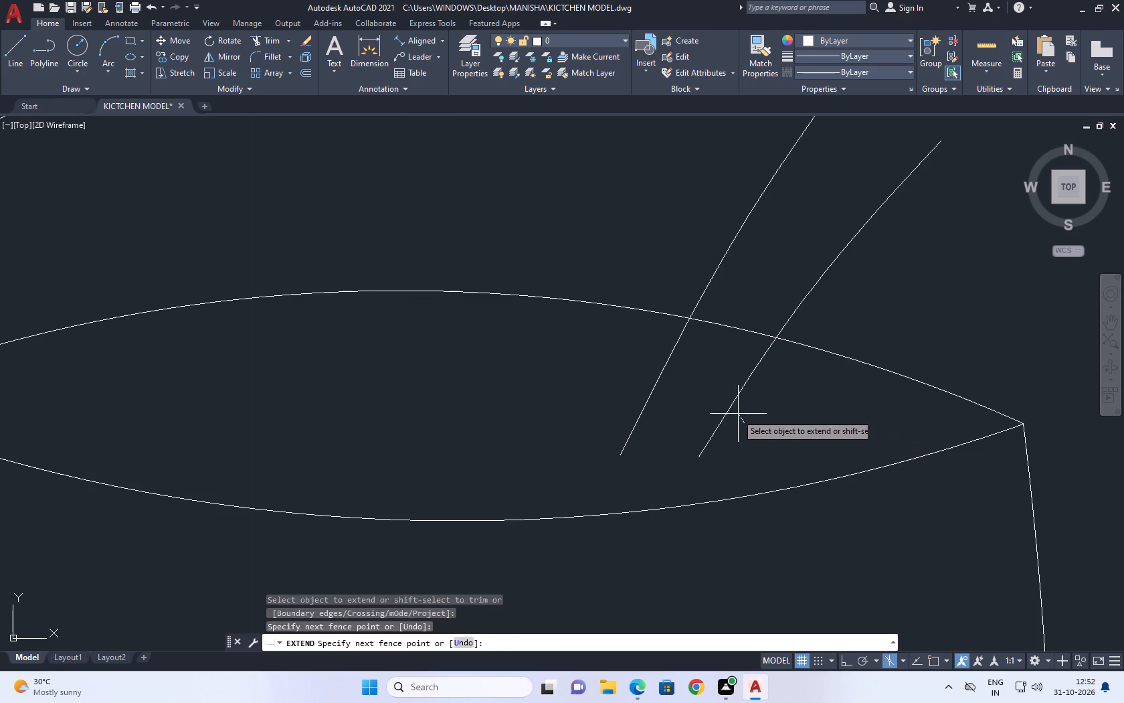
pyautogui.click(625, 384)
pyautogui.scroll(1, 717, 343)
pyautogui.press('Escape')
# Draw three sides of a tilted utensil head about 1" across, starting with a short outward line from the stove-side handle spline's upper end.
pyautogui.scroll(-2, 717, 341)
pyautogui.moveTo(784, 314); pyautogui.dragTo(781, 321, button='middle')
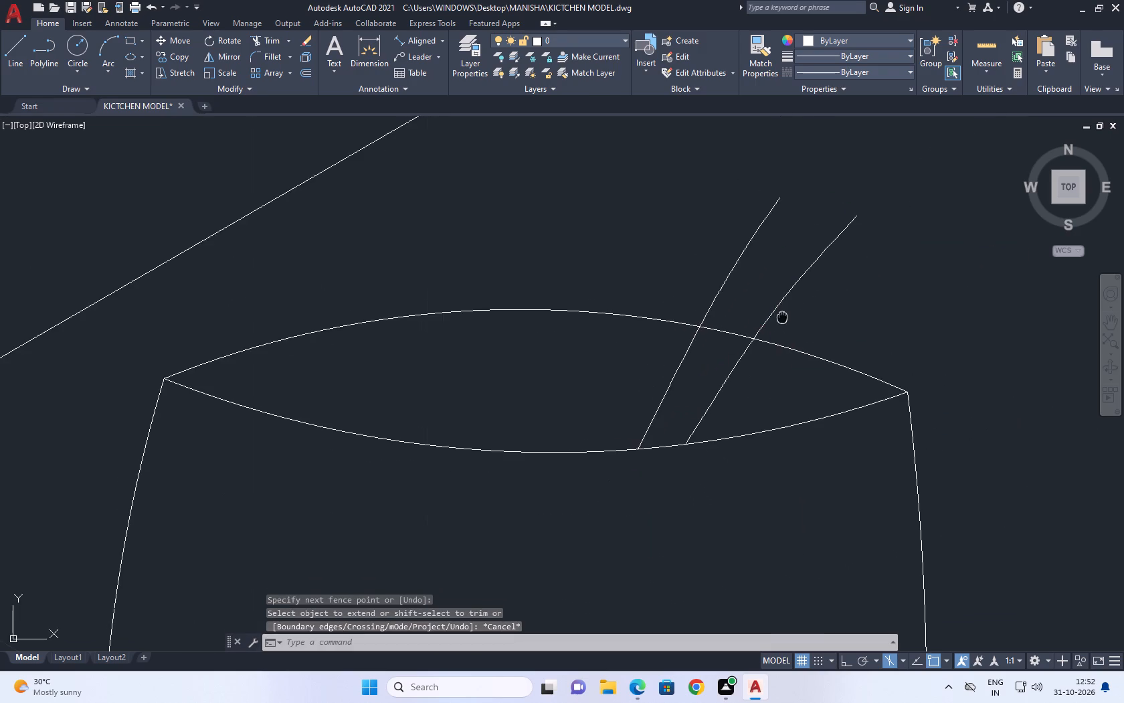
pyautogui.moveTo(781, 321); pyautogui.dragTo(703, 453, button='middle')
pyautogui.moveTo(761, 338); pyautogui.dragTo(714, 413, button='middle')
pyautogui.press('l')
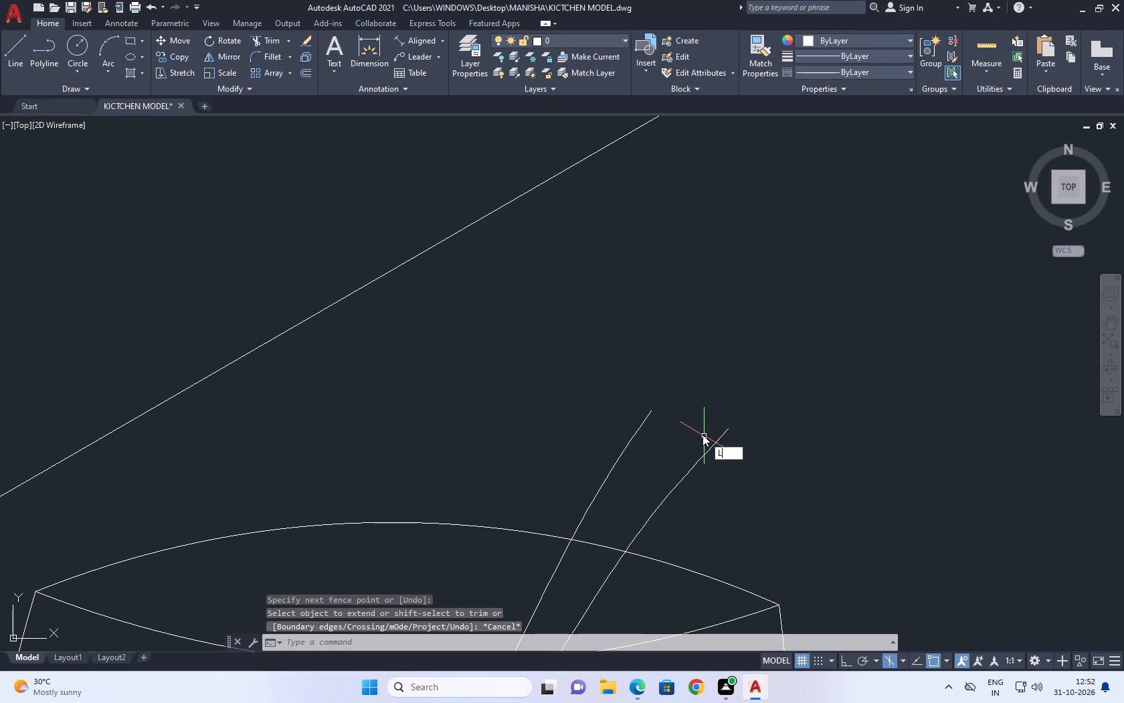
pyautogui.press('space')
pyautogui.click(648, 409)
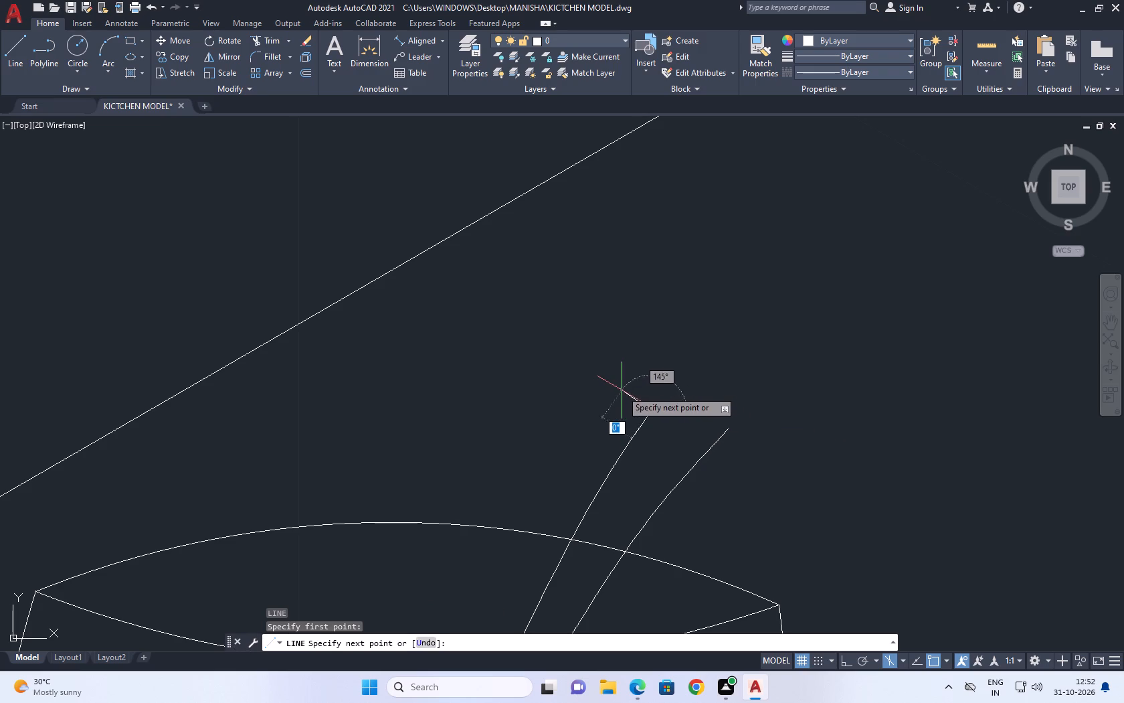
pyautogui.click(622, 390)
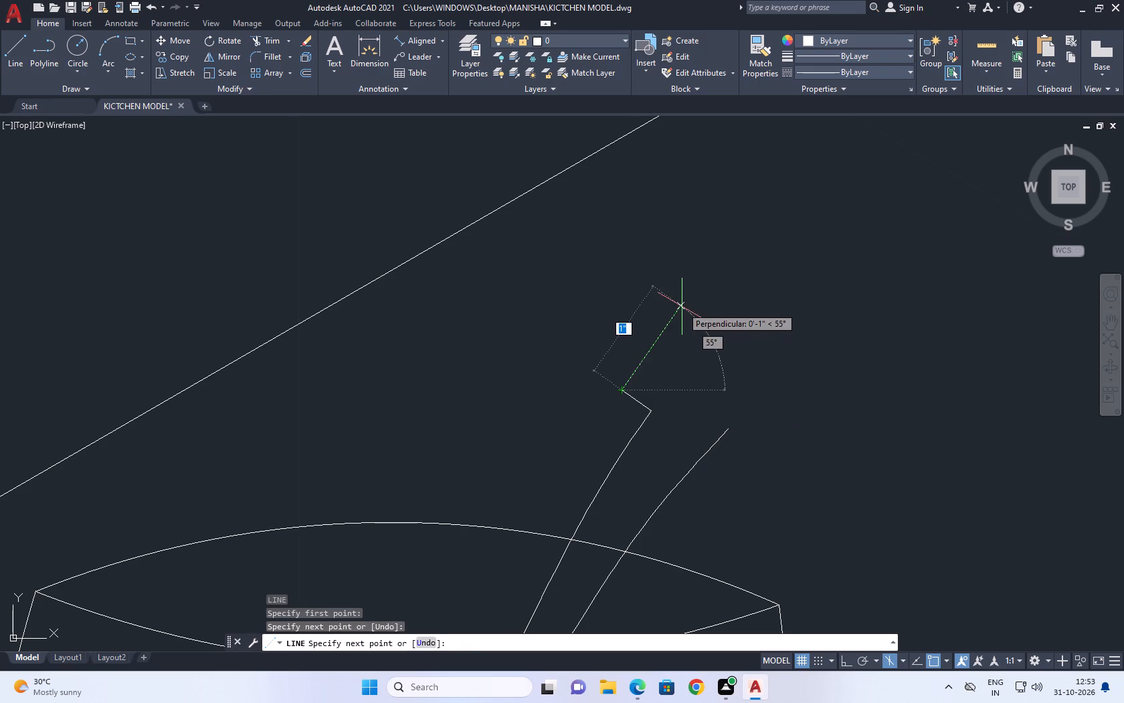
pyautogui.click(682, 307)
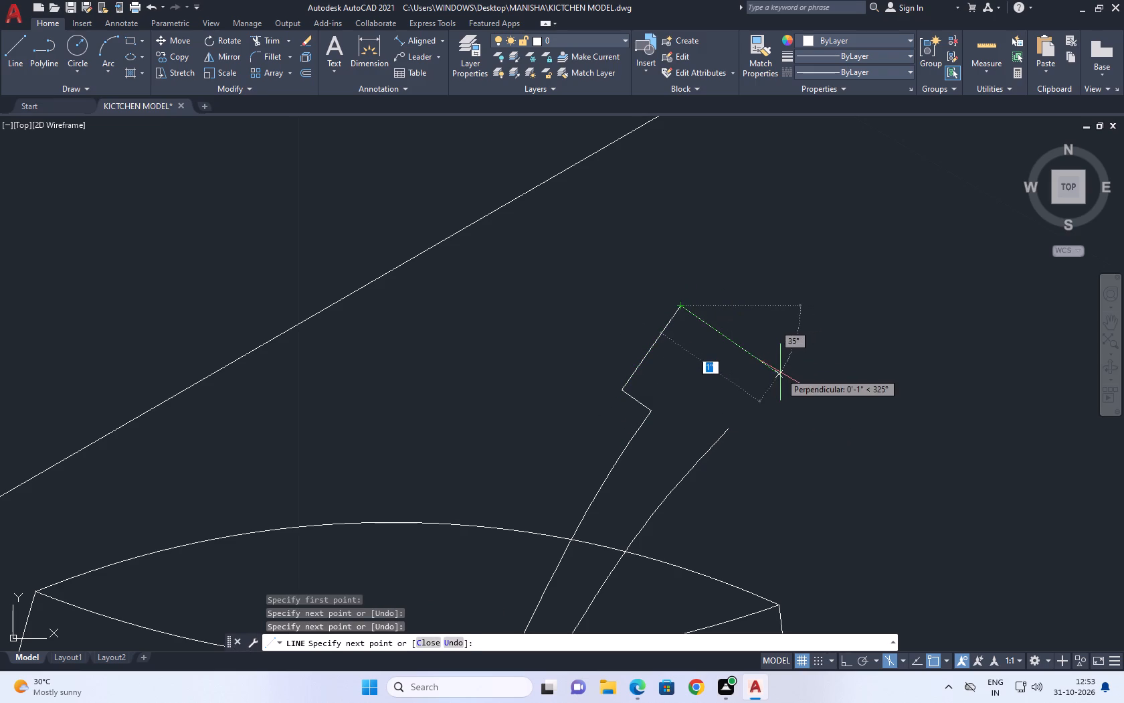
pyautogui.click(780, 372)
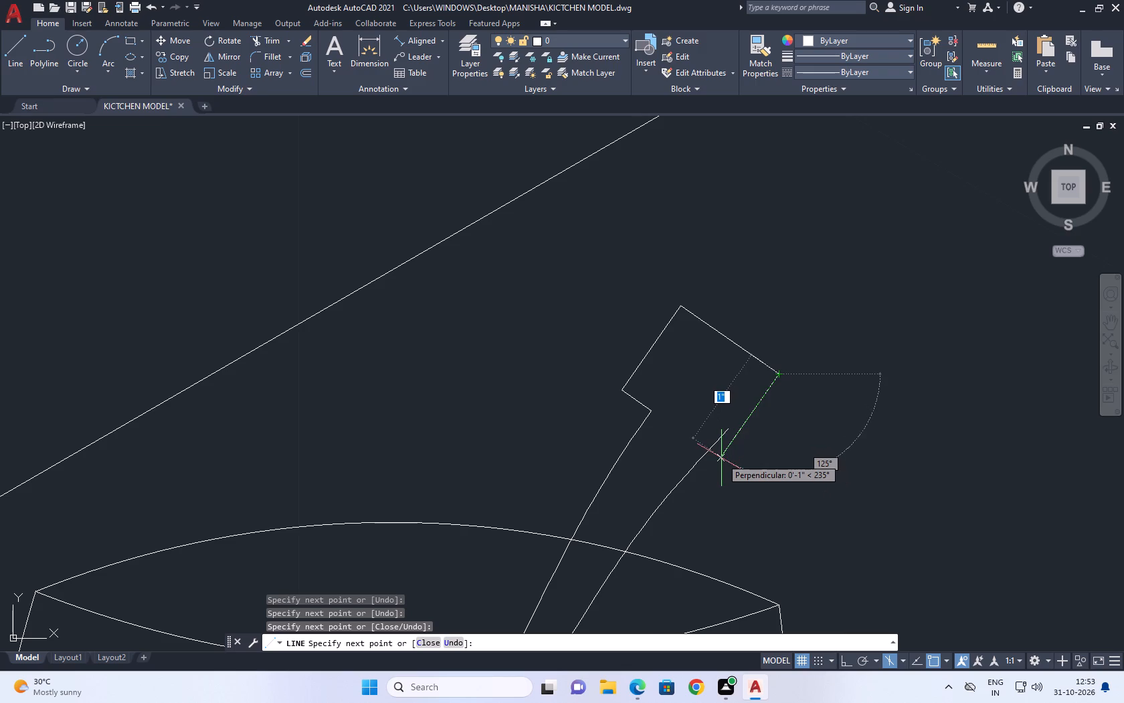
pyautogui.scroll(1, 721, 458)
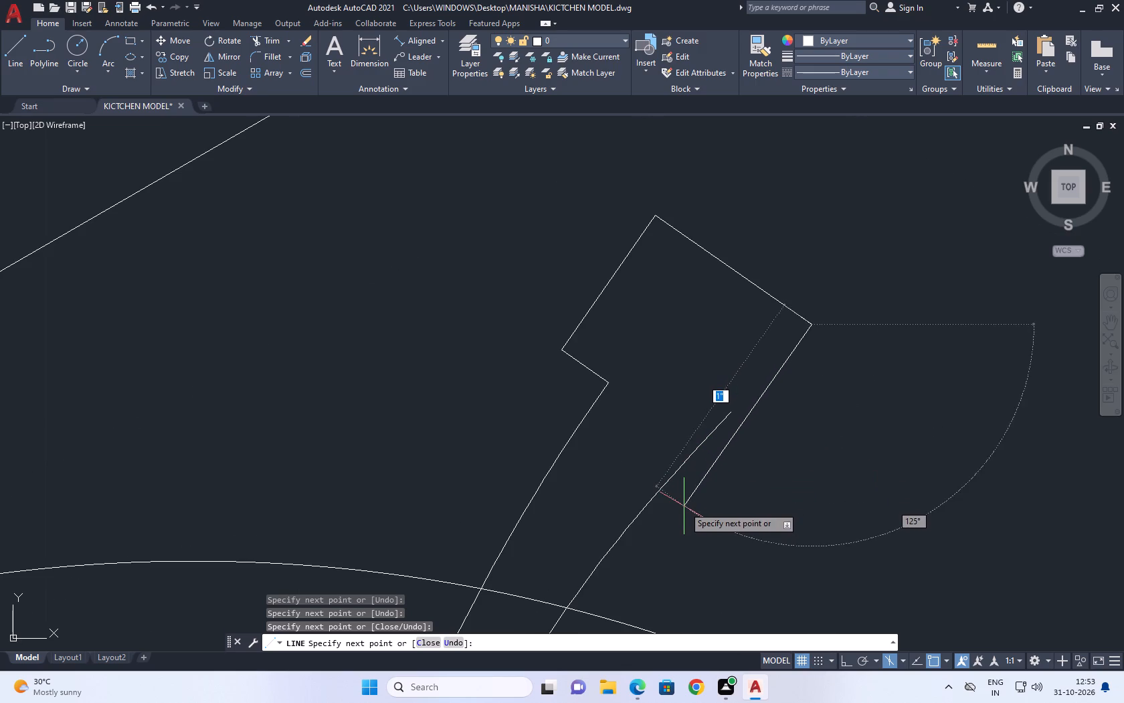
pyautogui.press('F8')
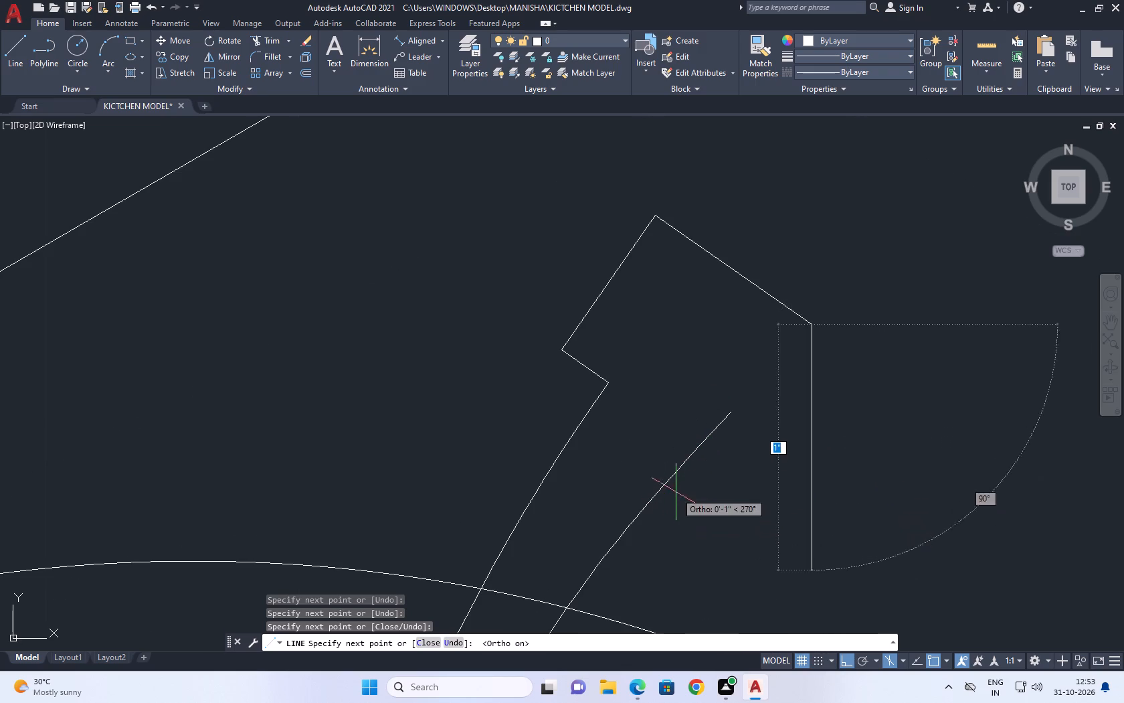
pyautogui.press('F5')
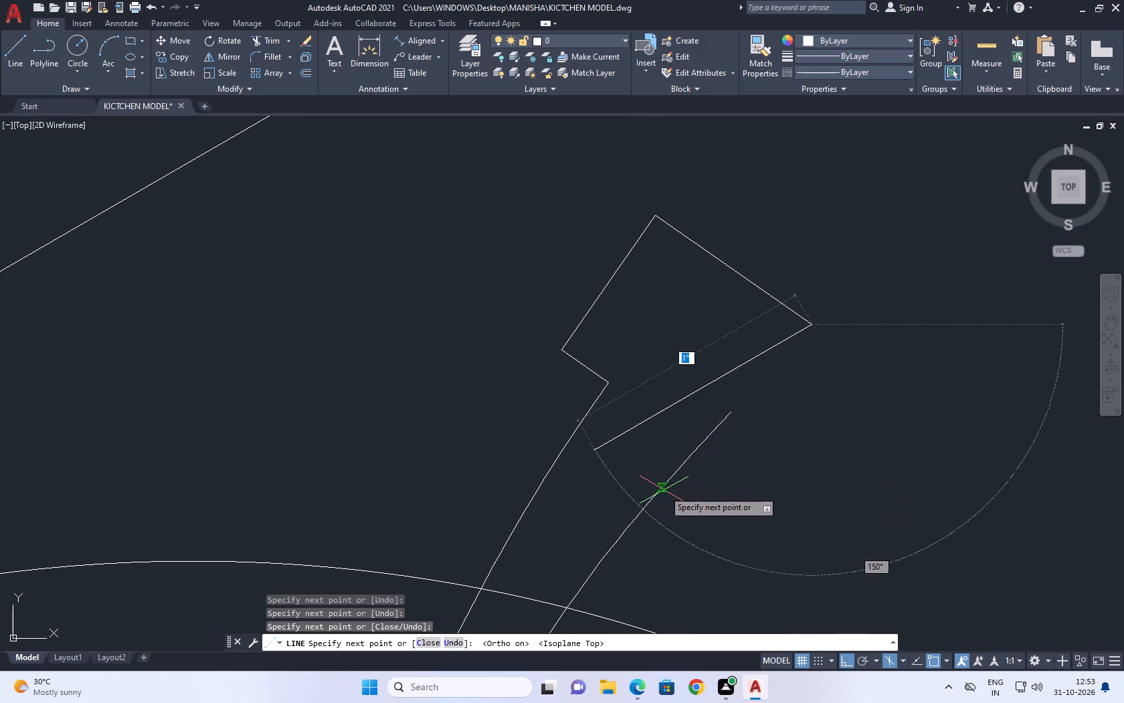
pyautogui.press('F5')
pyautogui.press('F8')
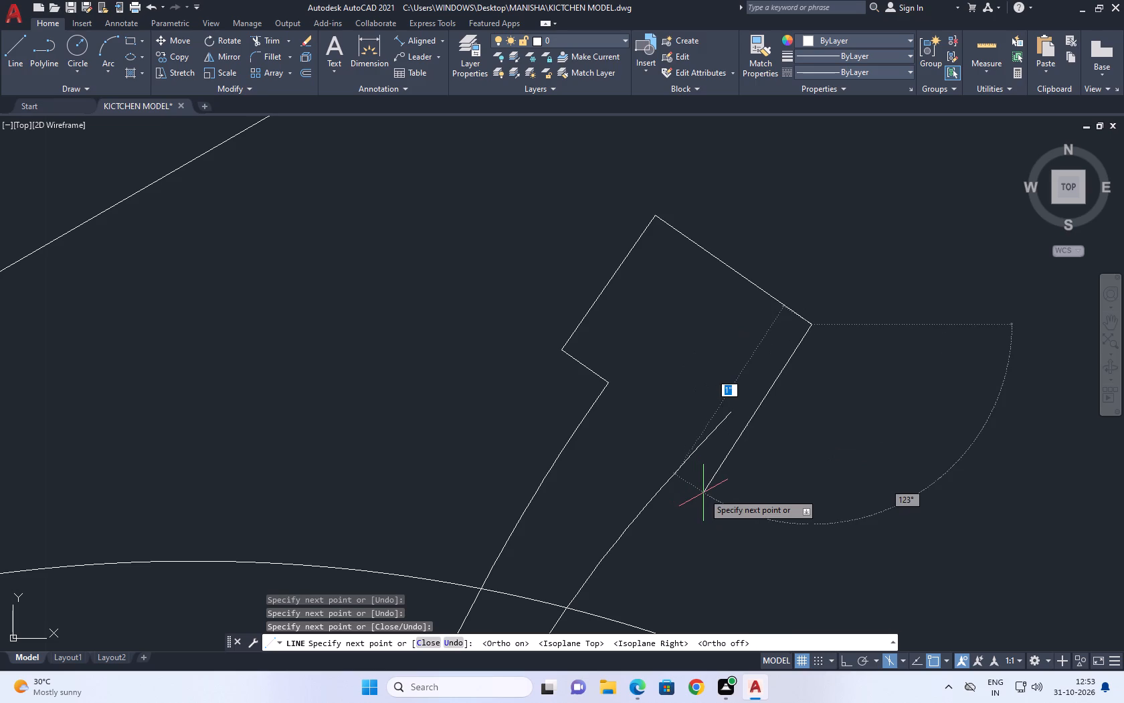
pyautogui.click(715, 461)
pyautogui.press('Escape')
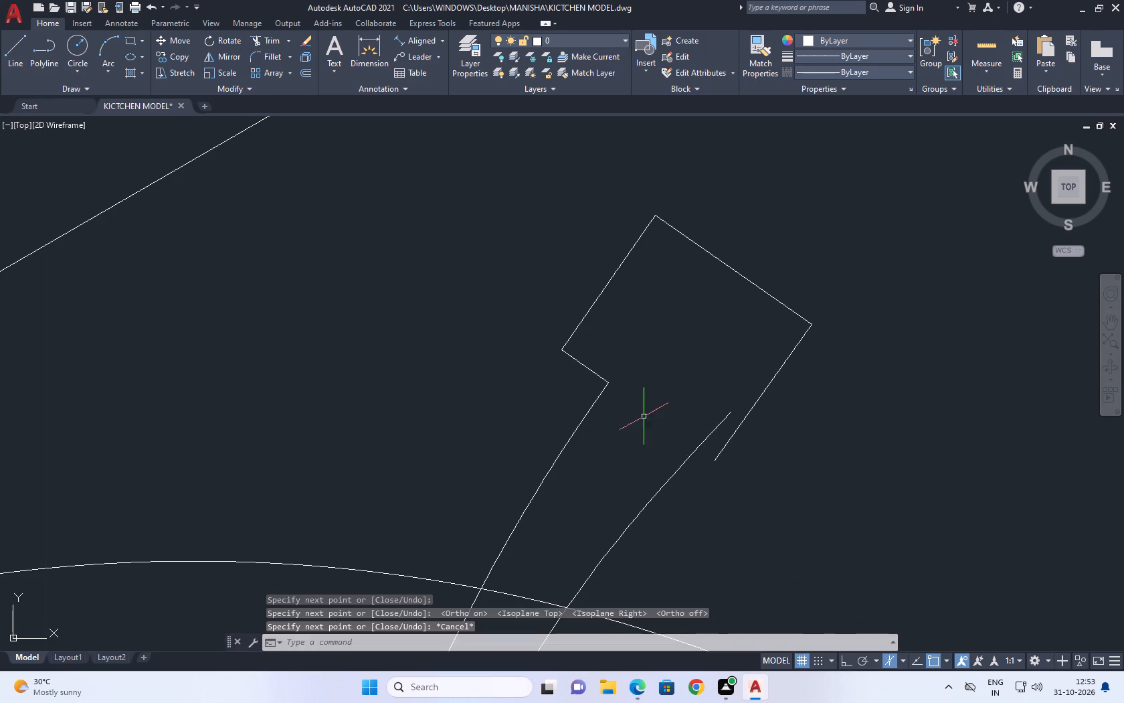
# Draw the head's base line from the first handle spline's upper end across the second spline and past the open side.
pyautogui.press('space')
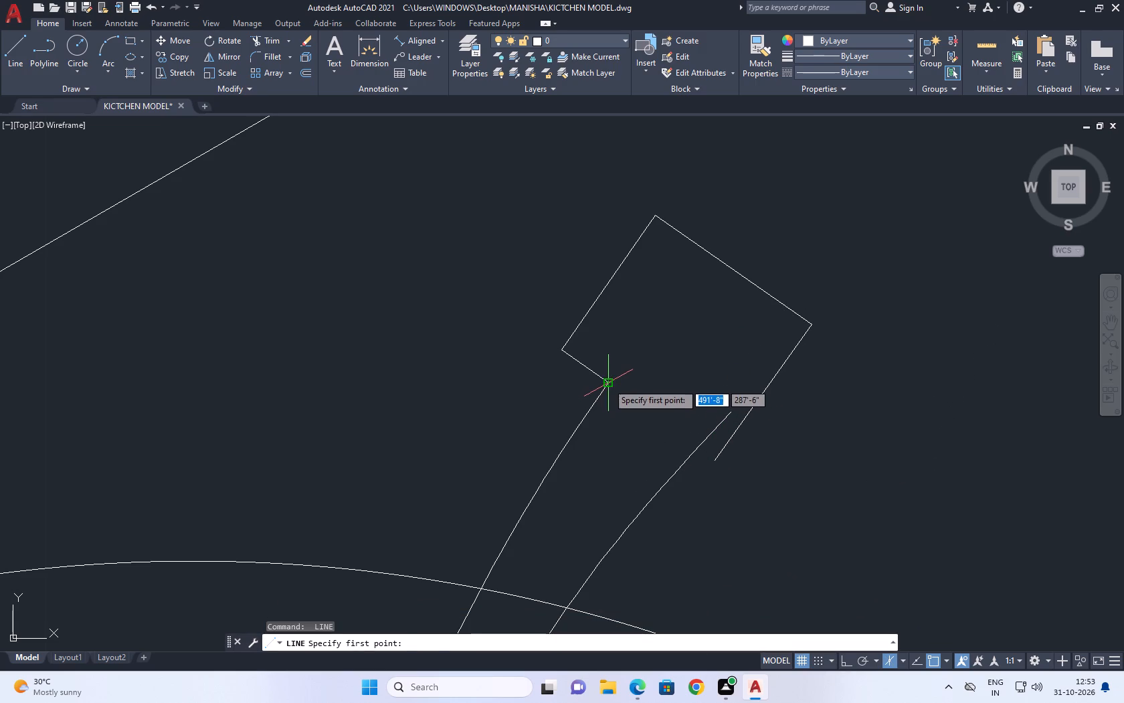
pyautogui.click(607, 382)
pyautogui.press('F5')
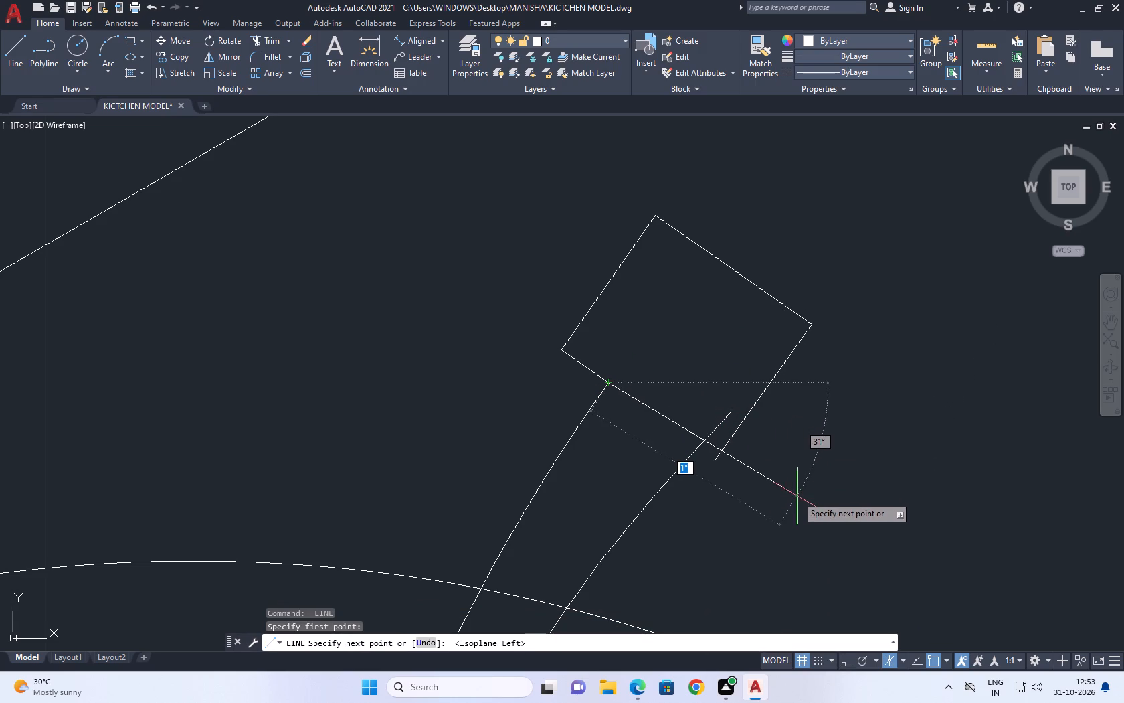
pyautogui.click(790, 510)
pyautogui.press('Escape')
# Trim the second handle spline above the head's base and the overhanging line ends at the head's open corner.
pyautogui.scroll(1, 705, 435)
pyautogui.moveTo(705, 435); pyautogui.dragTo(716, 445, button='middle')
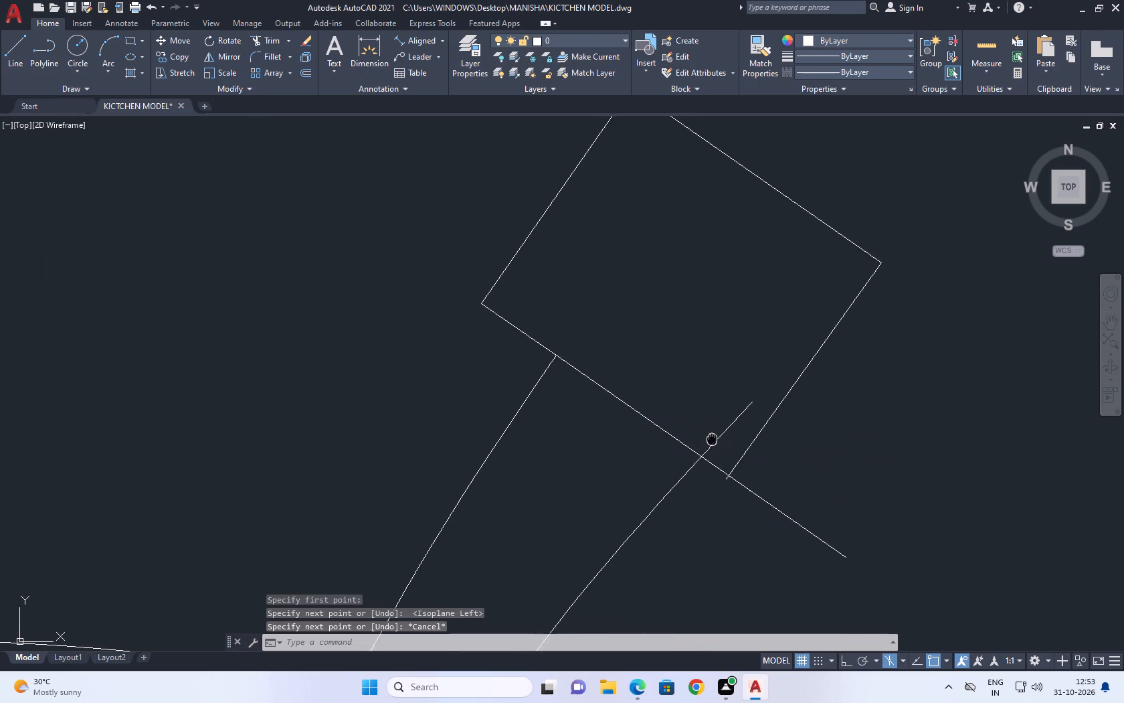
pyautogui.moveTo(716, 445); pyautogui.dragTo(719, 447, button='middle')
pyautogui.write('TR')
pyautogui.press('space')
pyautogui.click(727, 447)
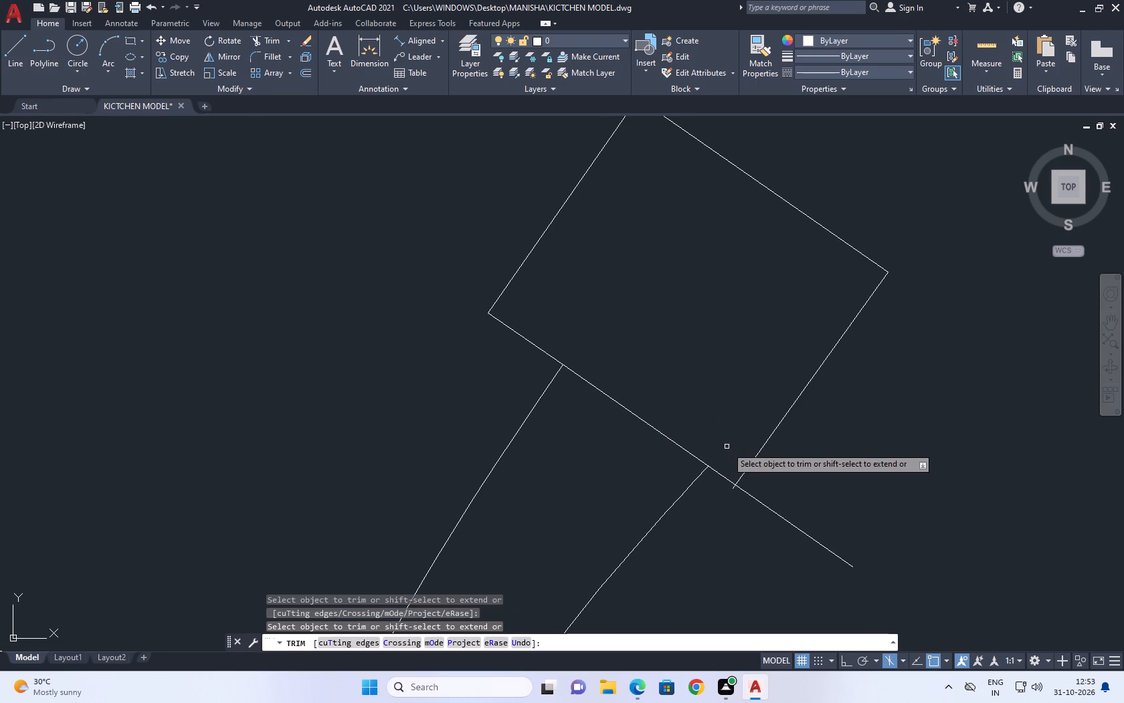
pyautogui.click(806, 521)
pyautogui.click(764, 538)
pyautogui.scroll(3, 745, 493)
pyautogui.click(711, 478)
pyautogui.click(730, 491)
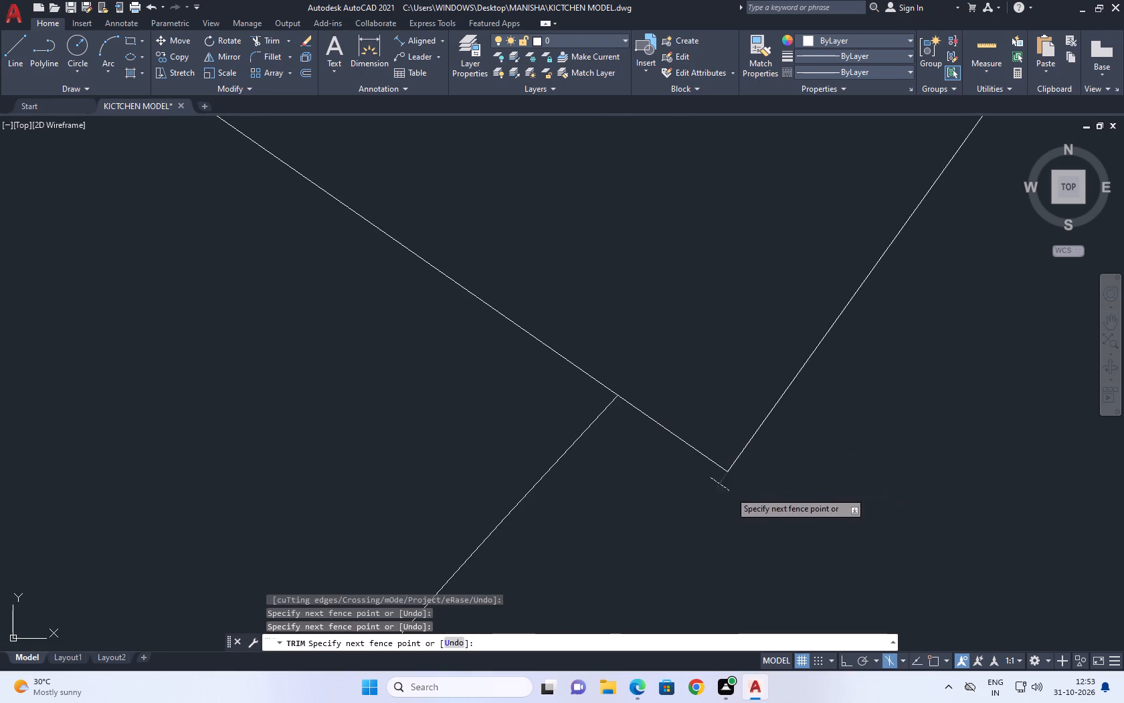
pyautogui.scroll(-5, 760, 489)
pyautogui.press('Escape')
# Move the five lines of the utensil head slightly along its base edge to centre it over the handle splines.
pyautogui.click(591, 163)
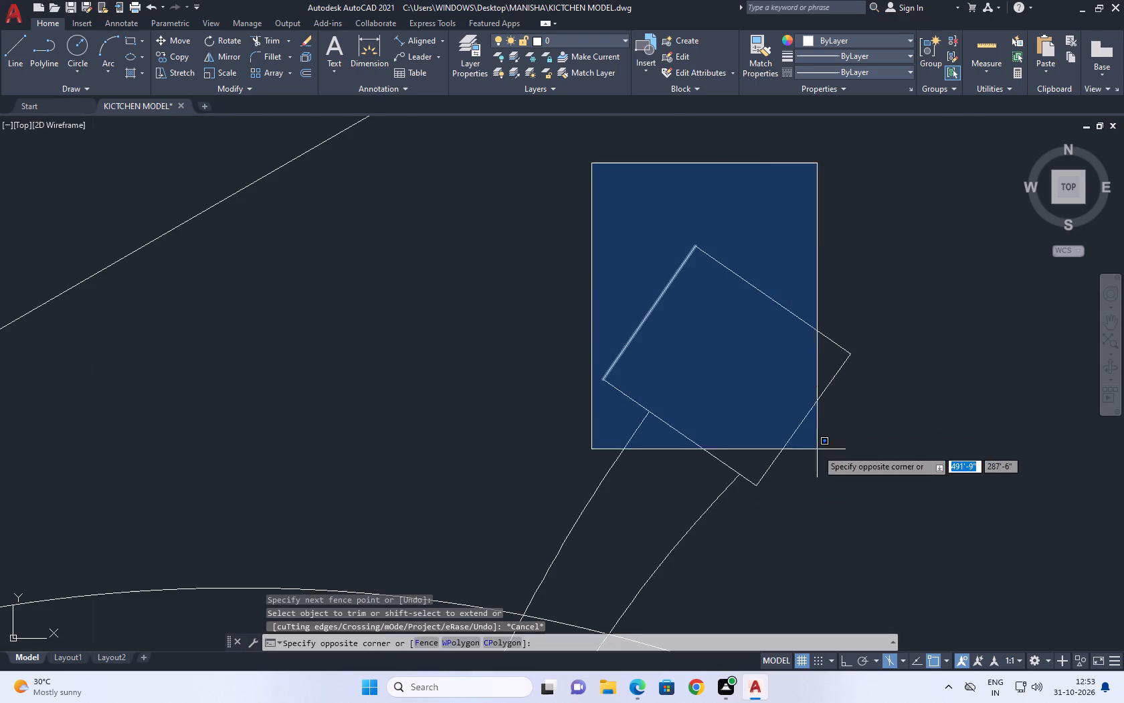
pyautogui.click(867, 504)
pyautogui.moveTo(800, 435); pyautogui.dragTo(802, 443, button='middle')
pyautogui.press('m')
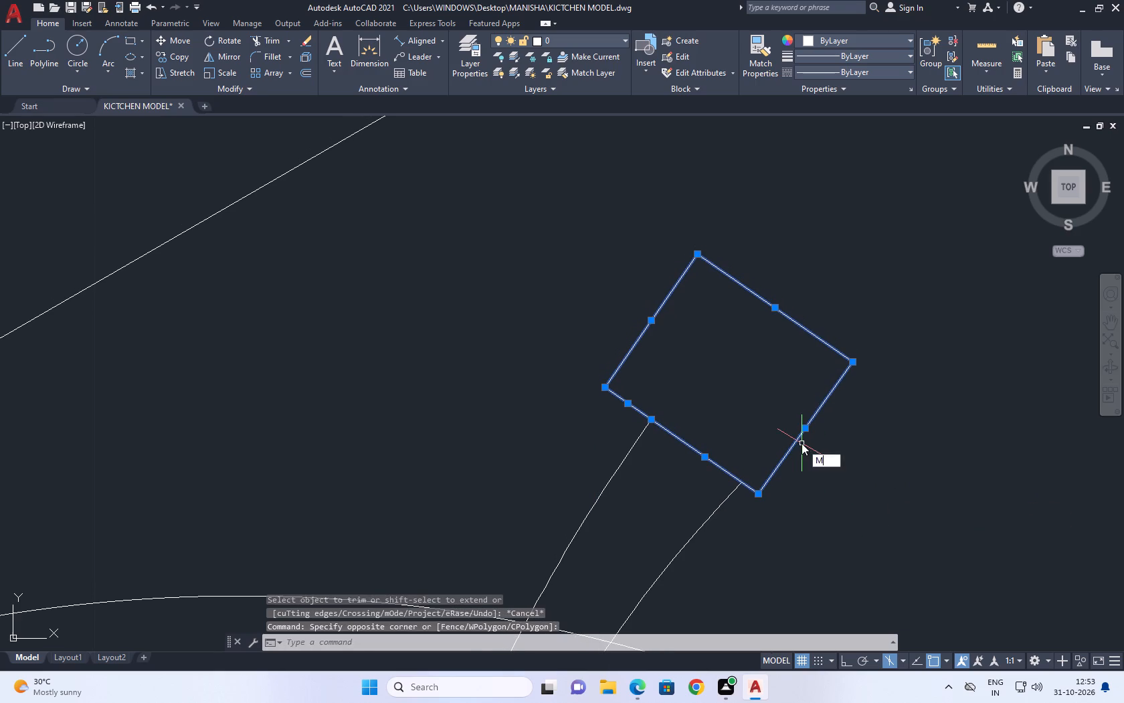
pyautogui.press('space')
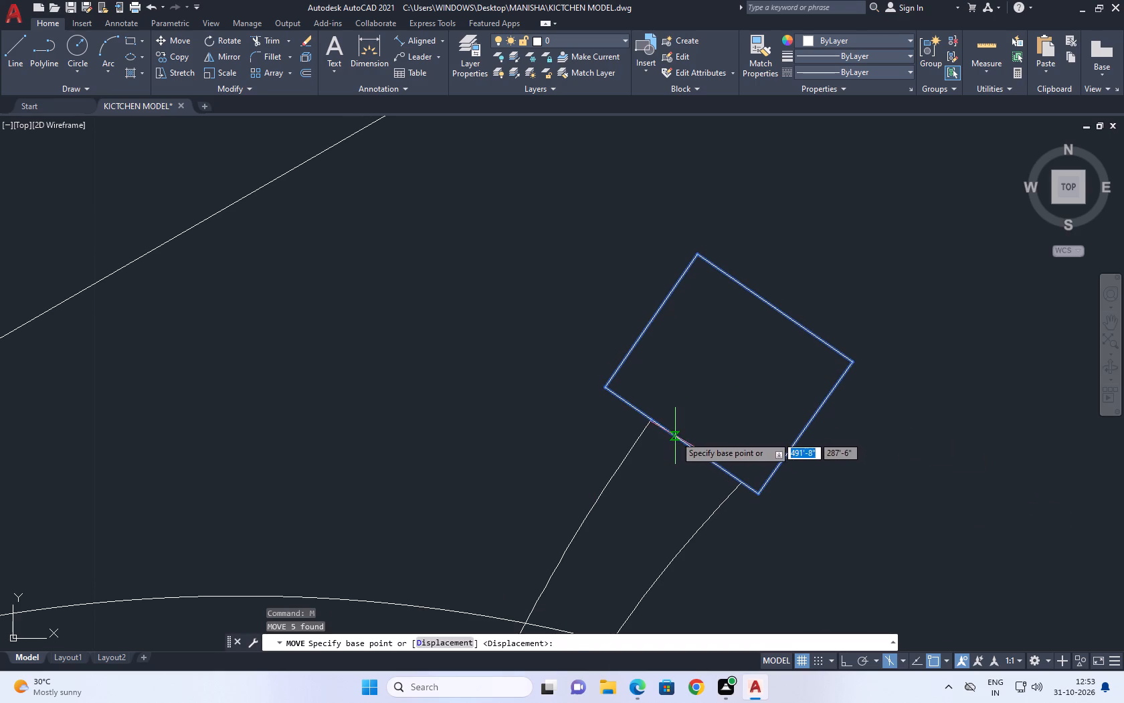
pyautogui.click(675, 436)
pyautogui.click(688, 446)
# Erase both handle splines, leaving only the utensil head above the vessel.
pyautogui.scroll(-2, 730, 410)
pyautogui.moveTo(753, 435); pyautogui.dragTo(747, 410, button='middle')
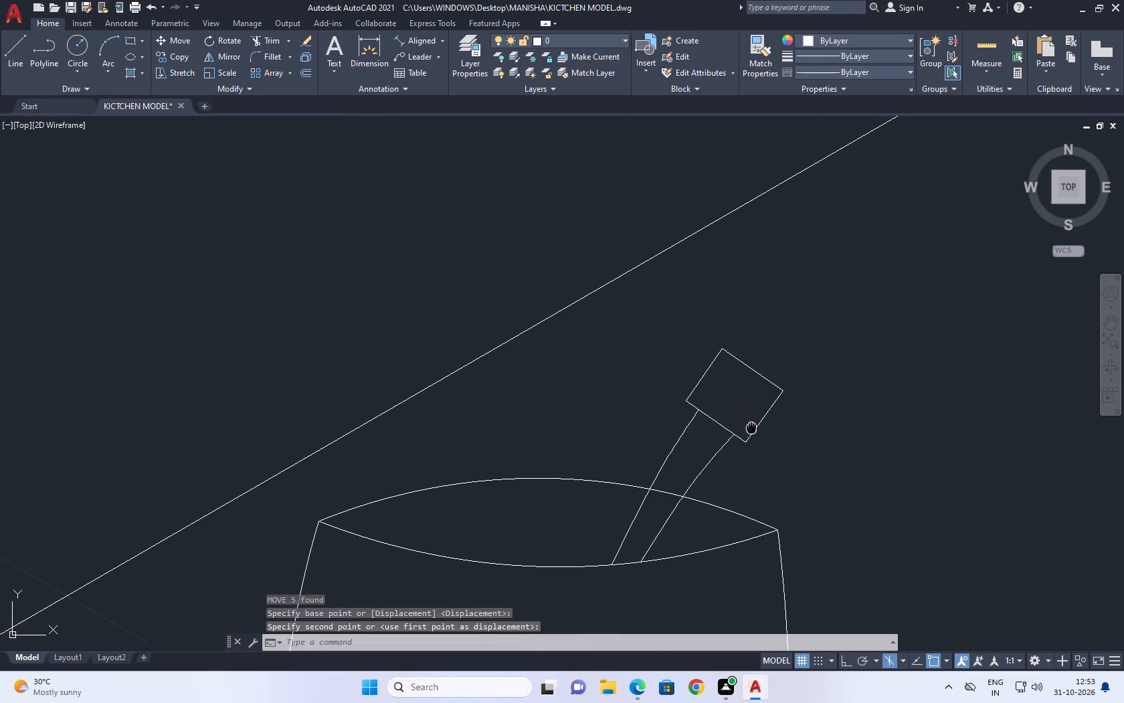
pyautogui.moveTo(747, 410); pyautogui.dragTo(733, 348, button='middle')
pyautogui.moveTo(679, 354); pyautogui.dragTo(688, 371, button='middle')
pyautogui.scroll(4, 696, 435)
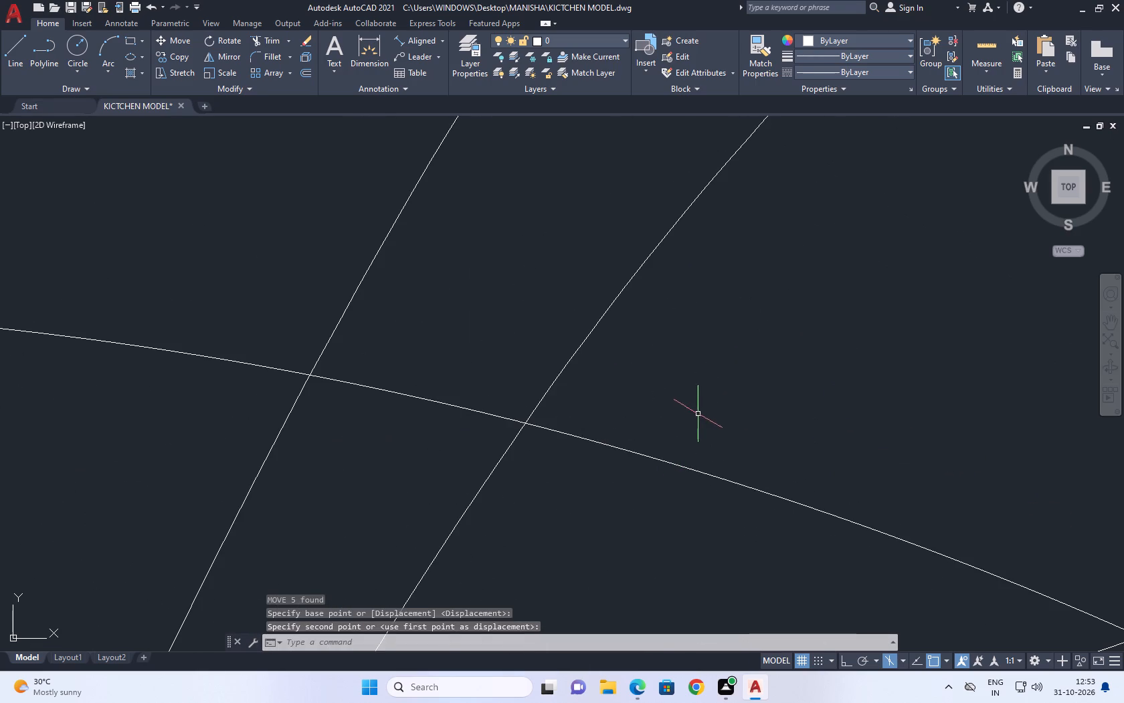
pyautogui.moveTo(704, 346); pyautogui.dragTo(702, 340)
pyautogui.moveTo(579, 281); pyautogui.dragTo(567, 278)
pyautogui.scroll(-4, 611, 325)
pyautogui.moveTo(732, 311); pyautogui.dragTo(738, 356, button='middle')
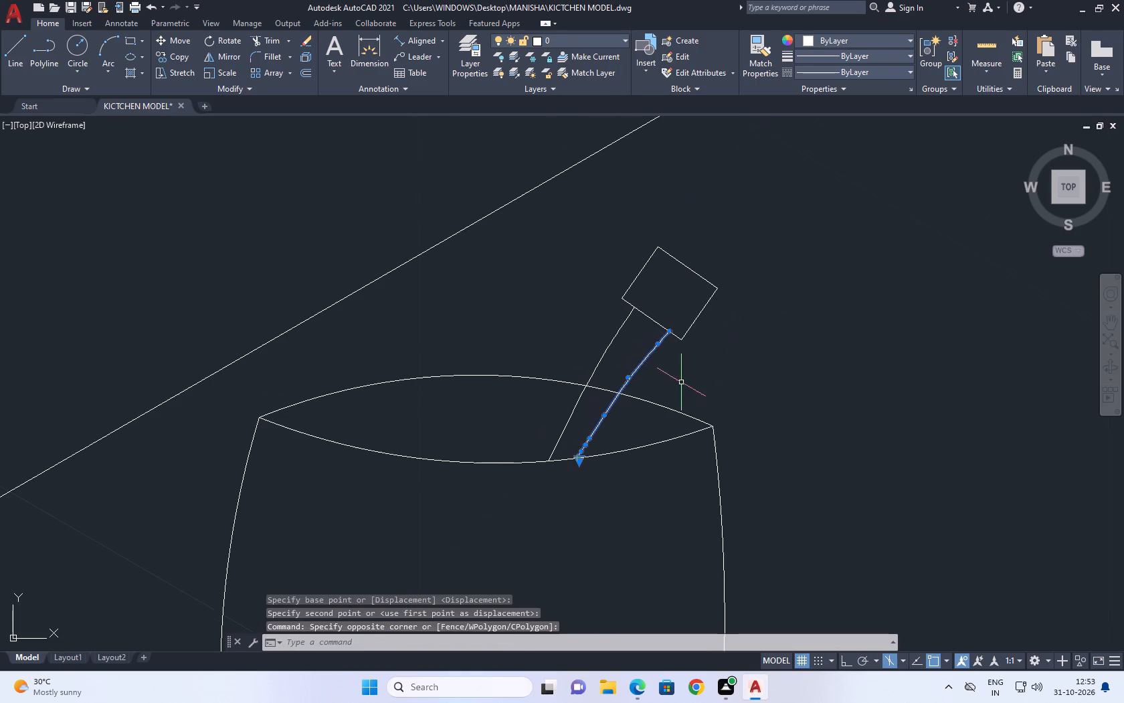
pyautogui.press('Delete')
pyautogui.scroll(1, 635, 327)
pyautogui.click(634, 327)
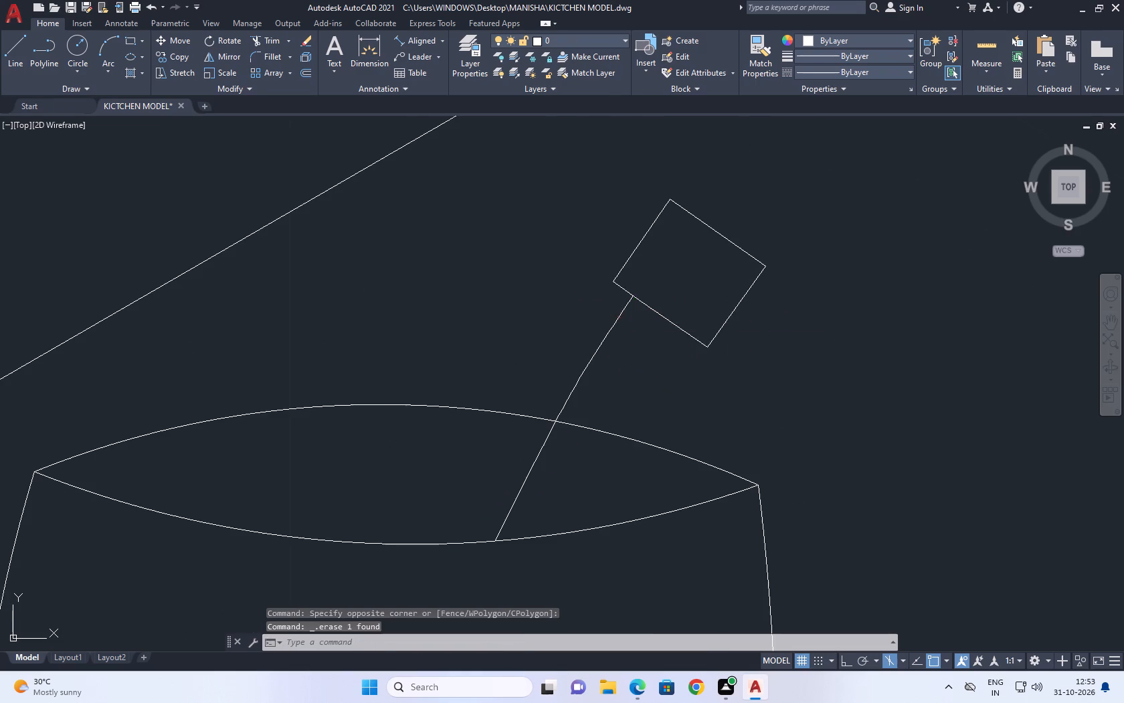
pyautogui.click(620, 308)
pyautogui.press('Delete')
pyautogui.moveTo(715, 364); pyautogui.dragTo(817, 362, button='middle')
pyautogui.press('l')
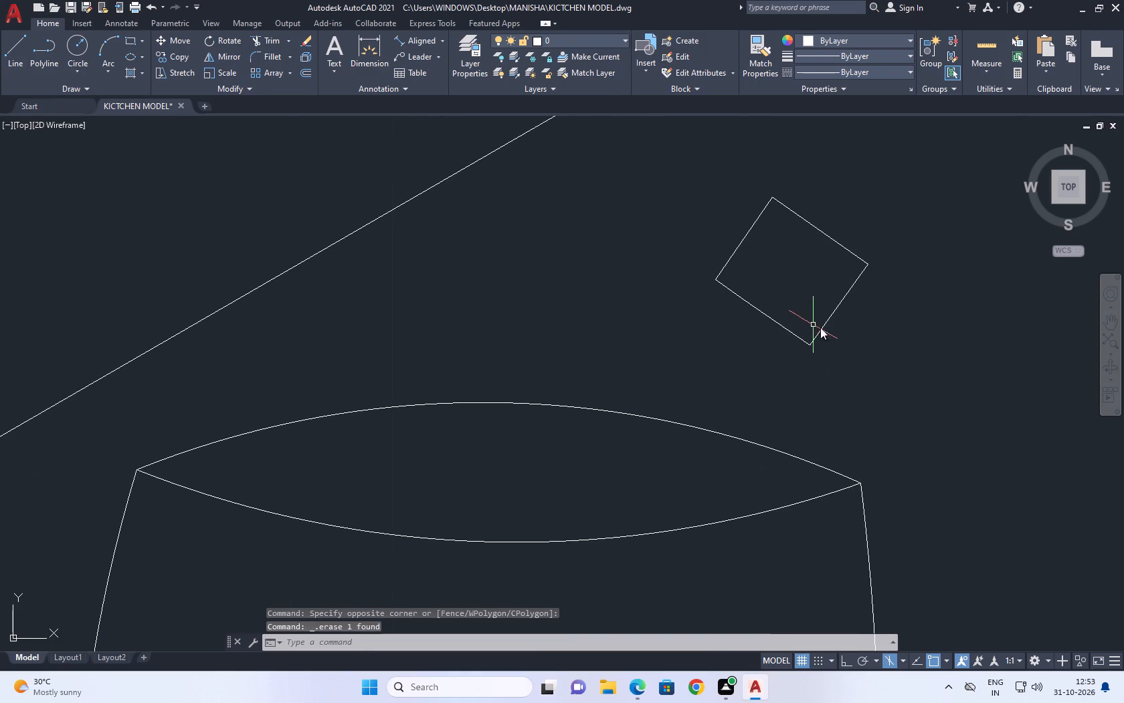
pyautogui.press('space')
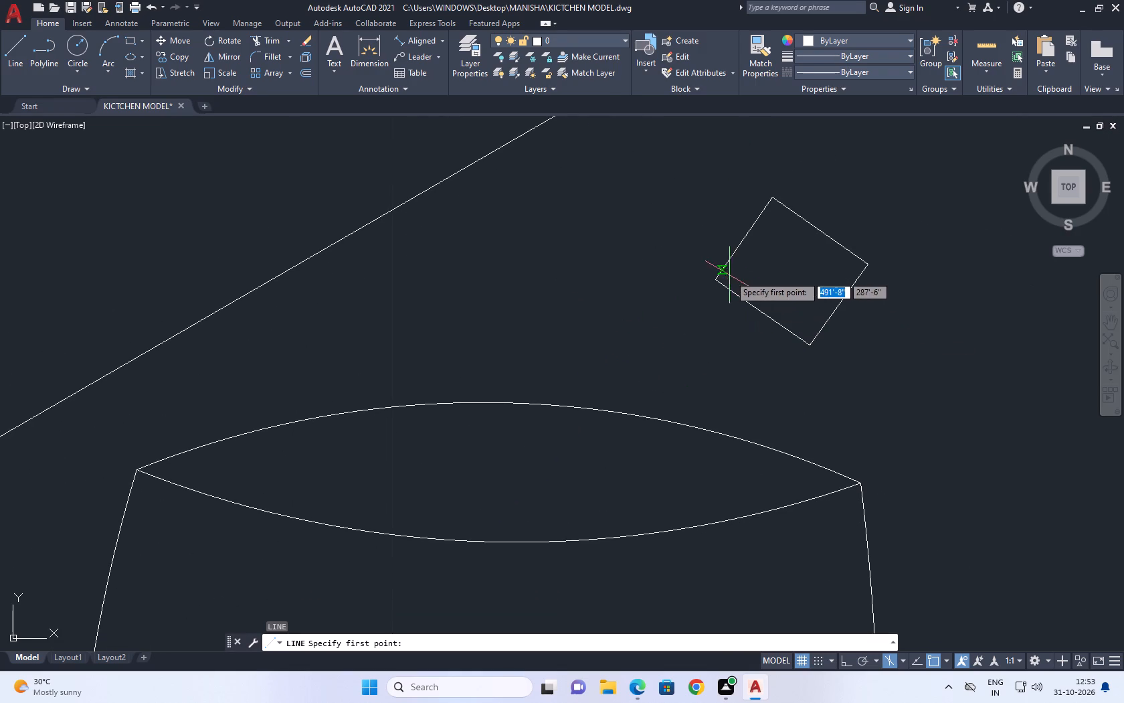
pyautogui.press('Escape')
# Stretch the short segment of the head's base edge to the far lower corner so one line spans the edge.
pyautogui.click(726, 287)
pyautogui.scroll(2, 735, 305)
pyautogui.click(755, 292)
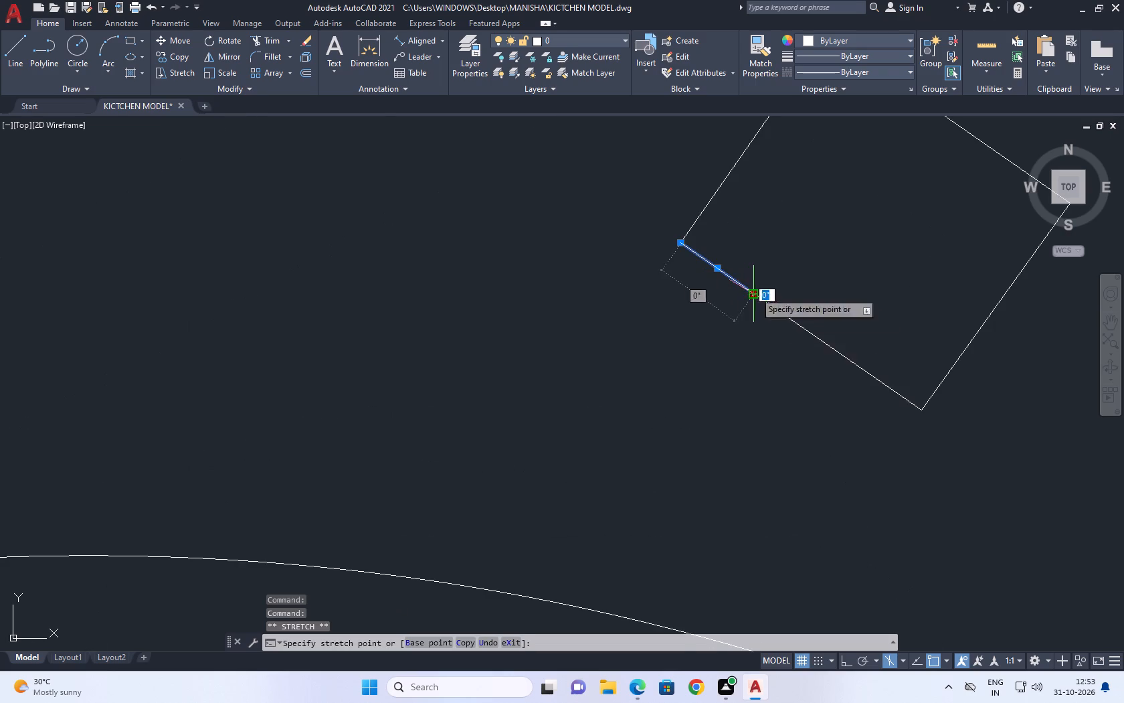
pyautogui.click(919, 408)
pyautogui.press('Escape')
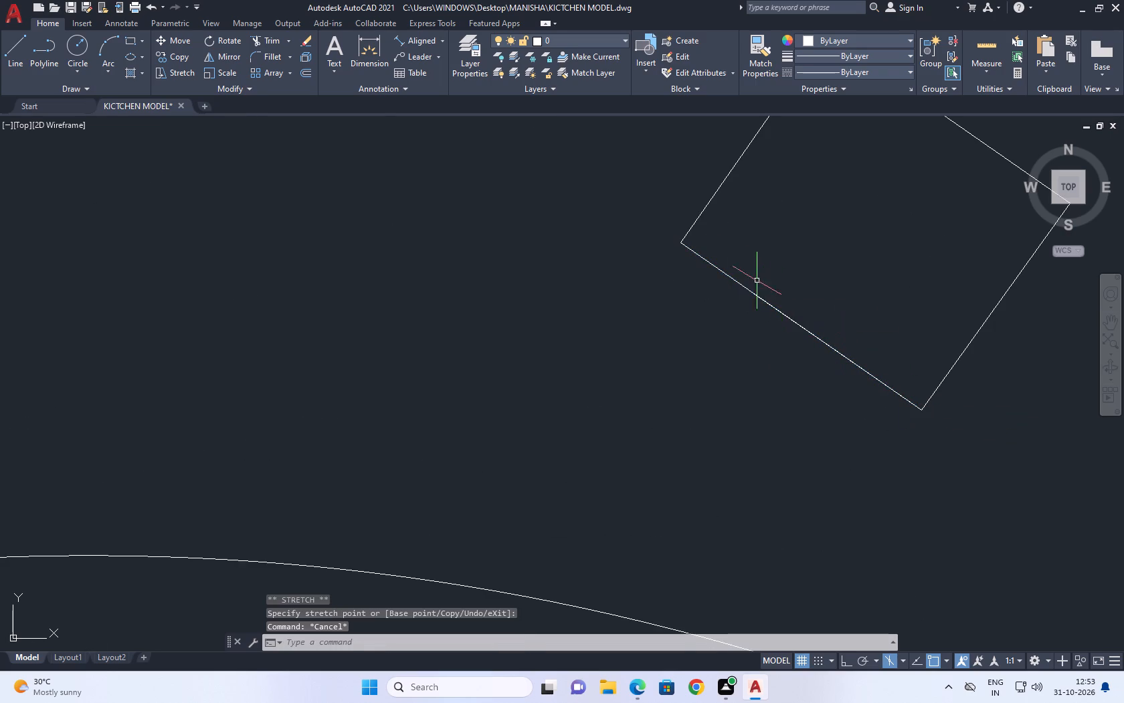
# Erase the redundant shorter line overlapping the head's base edge.
pyautogui.click(662, 208)
pyautogui.click(886, 441)
pyautogui.moveTo(857, 379); pyautogui.dragTo(700, 333, button='middle')
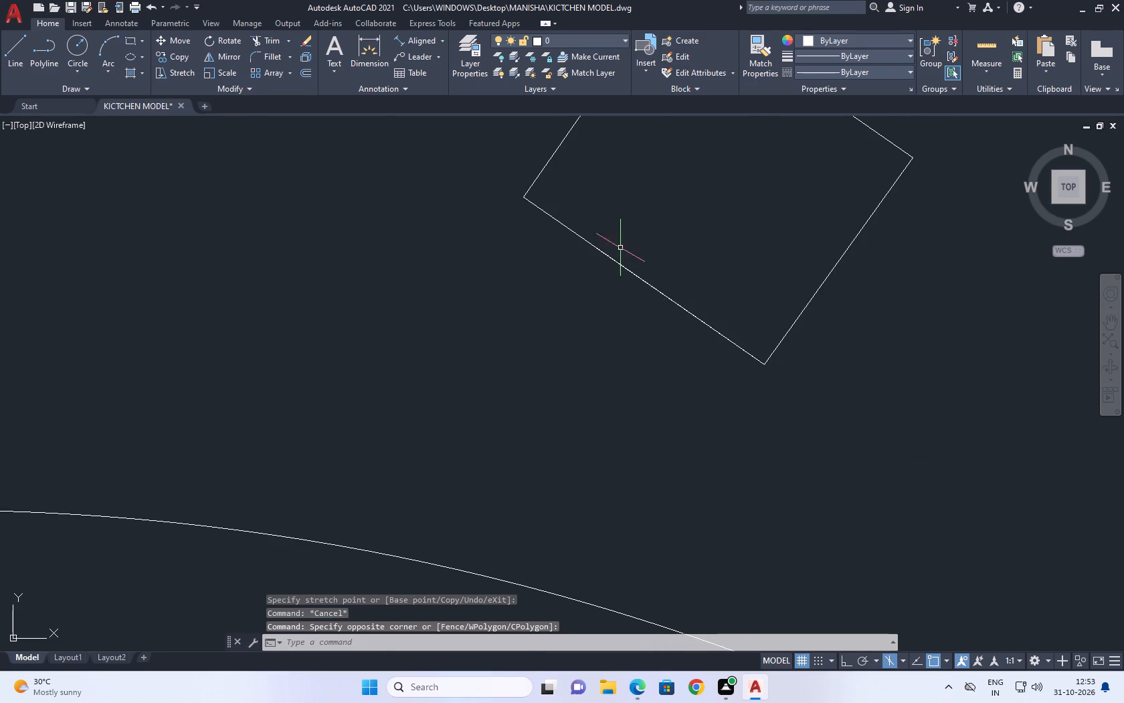
pyautogui.moveTo(466, 175); pyautogui.dragTo(474, 177)
pyautogui.click(846, 433)
pyautogui.press('Escape')
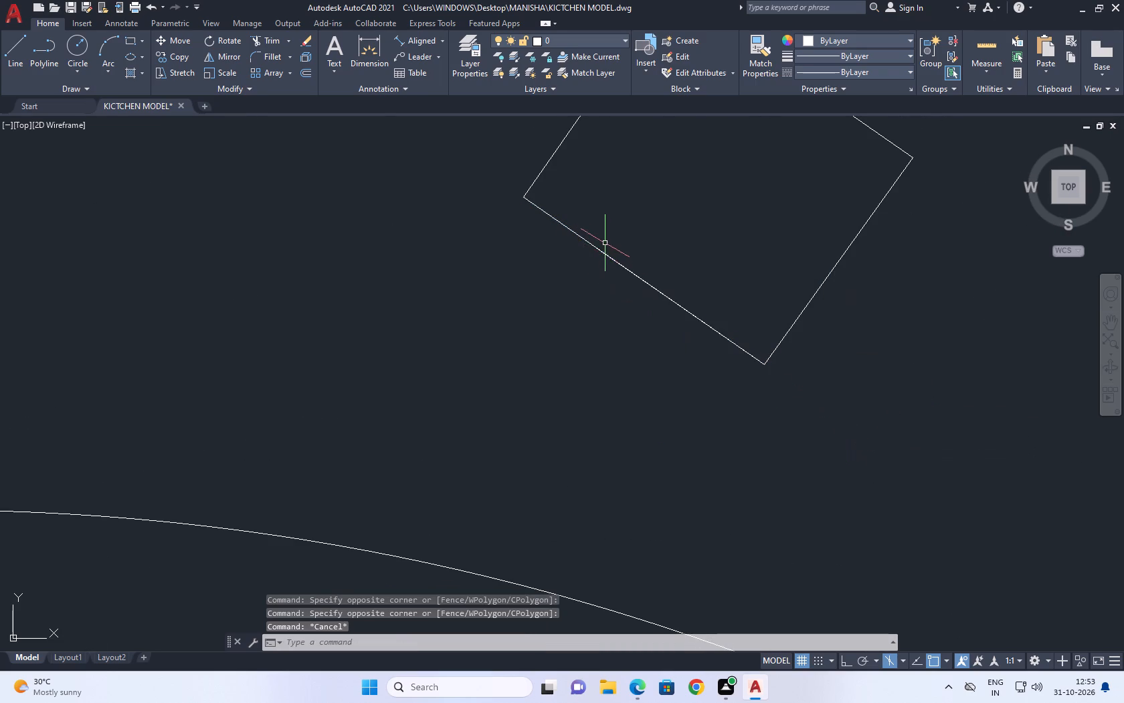
pyautogui.click(607, 255)
pyautogui.press('Delete')
# Draw a straight handle line about 2" long from the midpoint of the head's base down past the vessel's front rim arc.
pyautogui.scroll(-1, 705, 284)
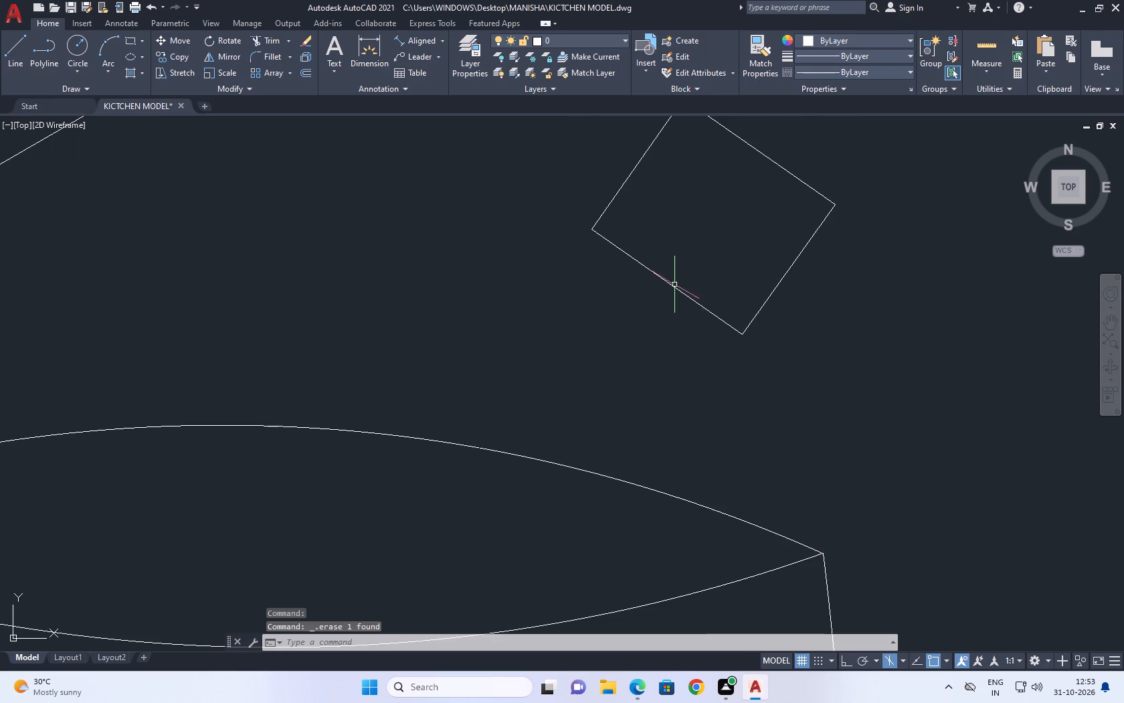
pyautogui.moveTo(670, 286); pyautogui.dragTo(748, 268, button='middle')
pyautogui.press('l')
pyautogui.press('space')
pyautogui.click(743, 262)
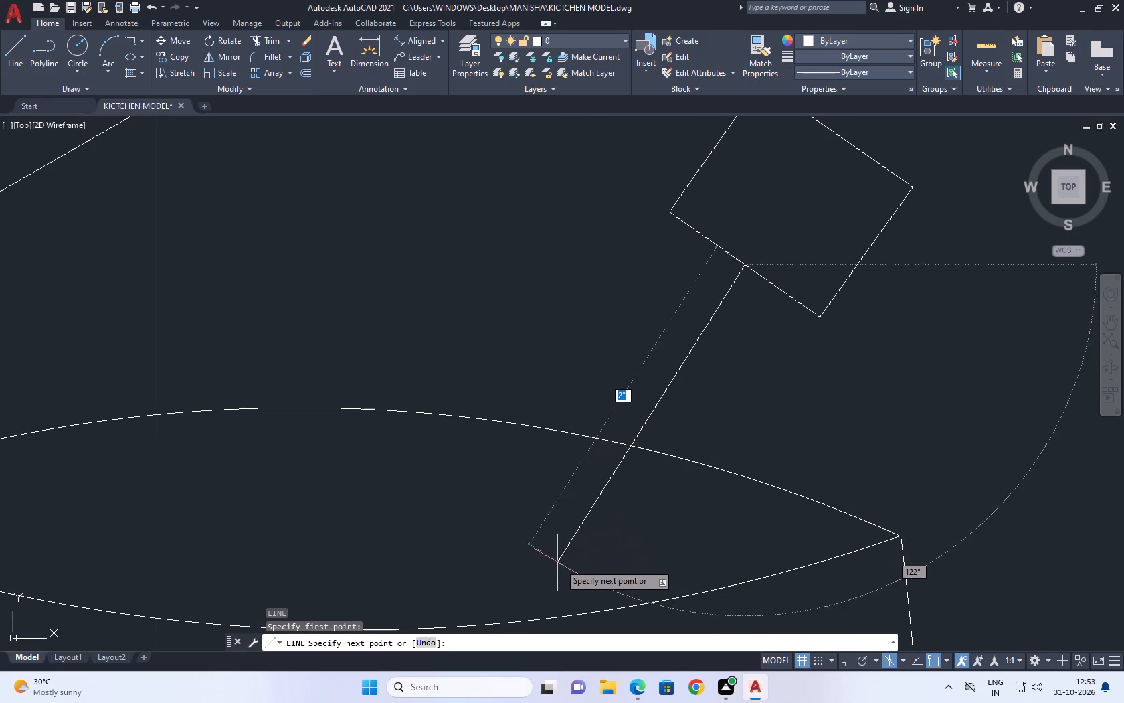
pyautogui.press('F8')
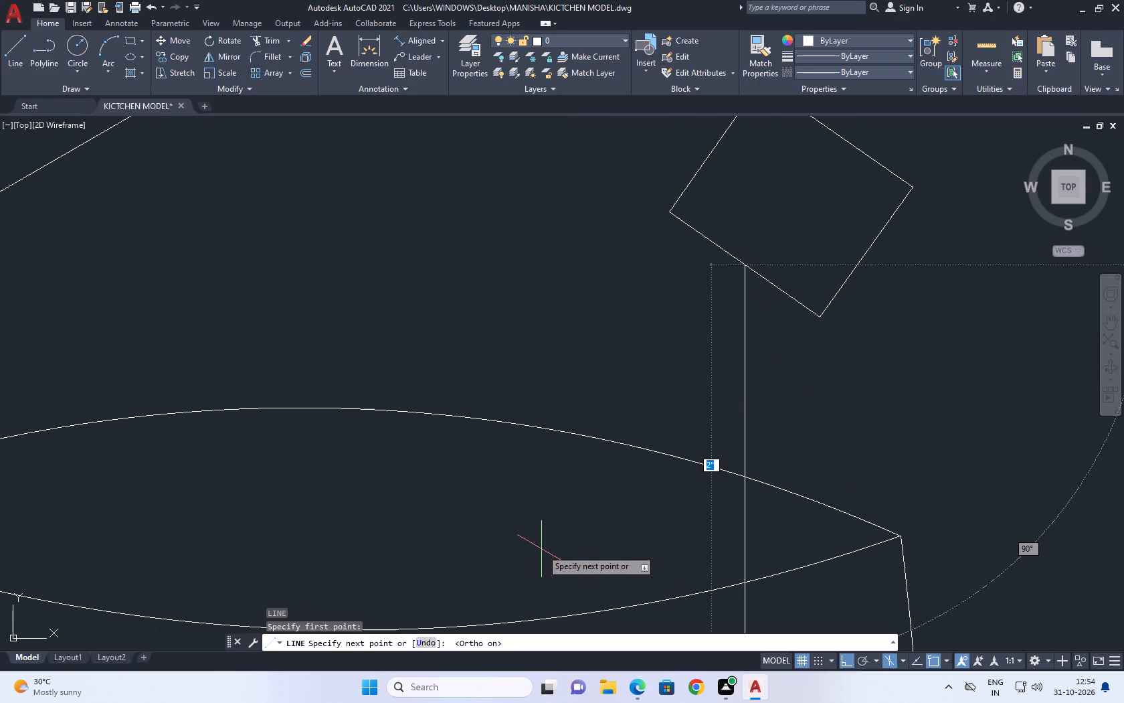
pyautogui.press('F8')
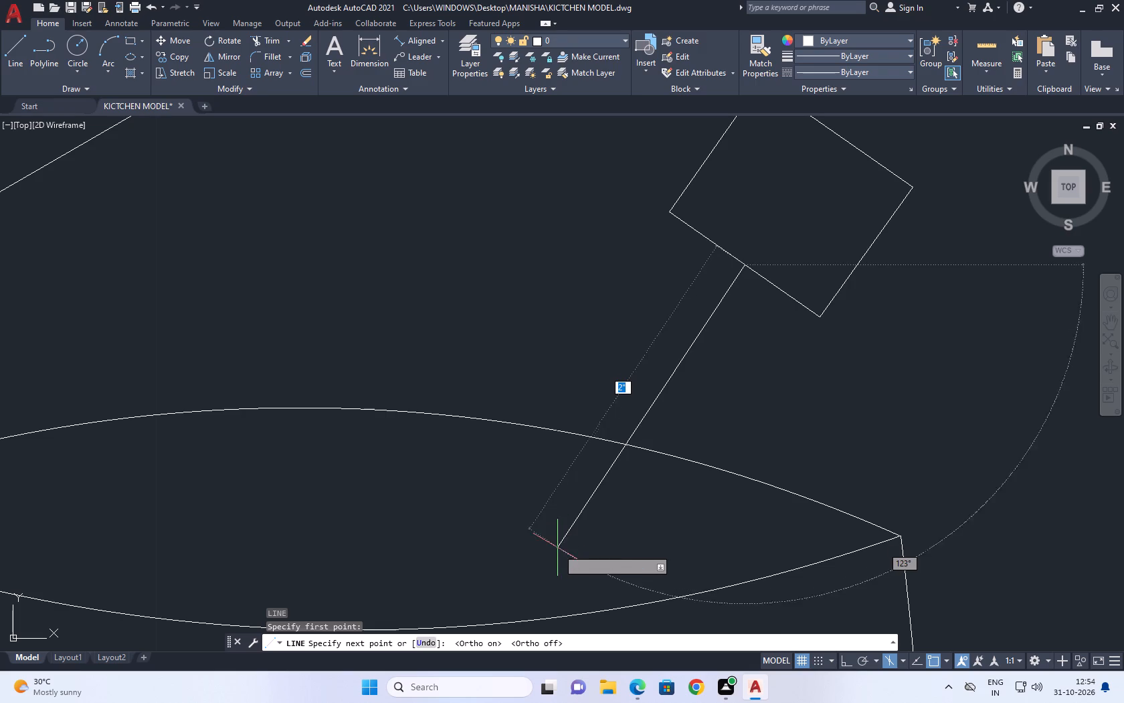
pyautogui.moveTo(533, 577); pyautogui.dragTo(577, 510, button='middle')
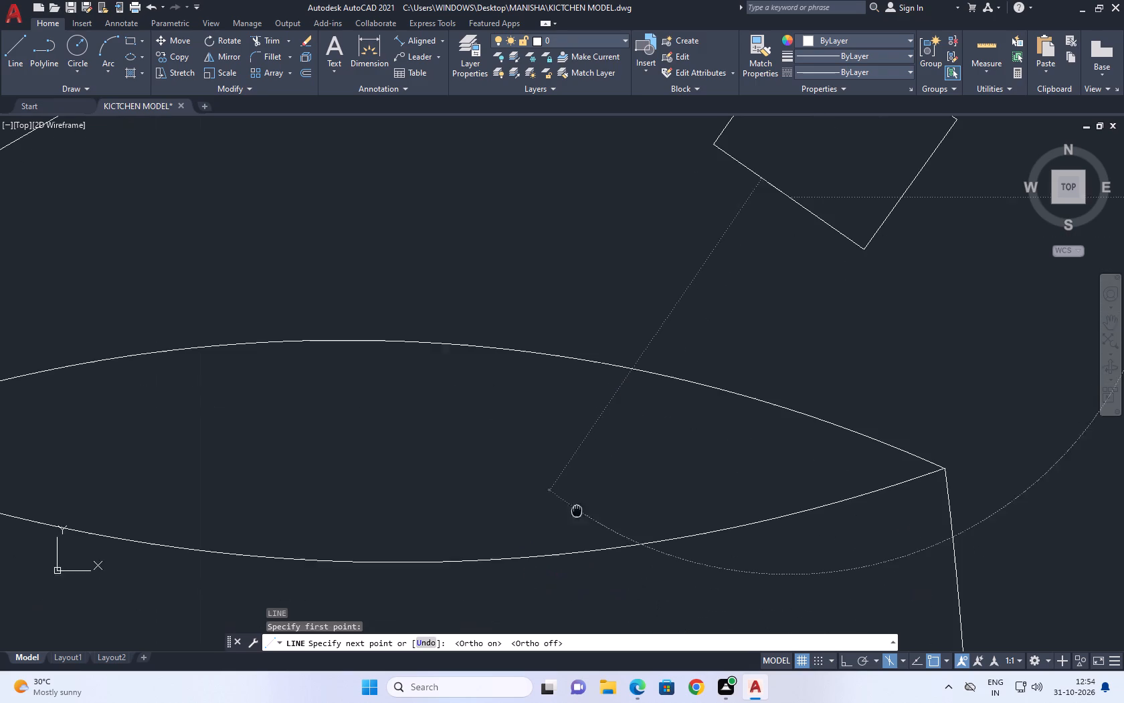
pyautogui.click(532, 576)
pyautogui.press('space')
# Copy the utensil's handle line three times in parallel, two on the side toward the vessel's middle and one on the other side.
pyautogui.moveTo(605, 476); pyautogui.dragTo(608, 468)
pyautogui.click(576, 457)
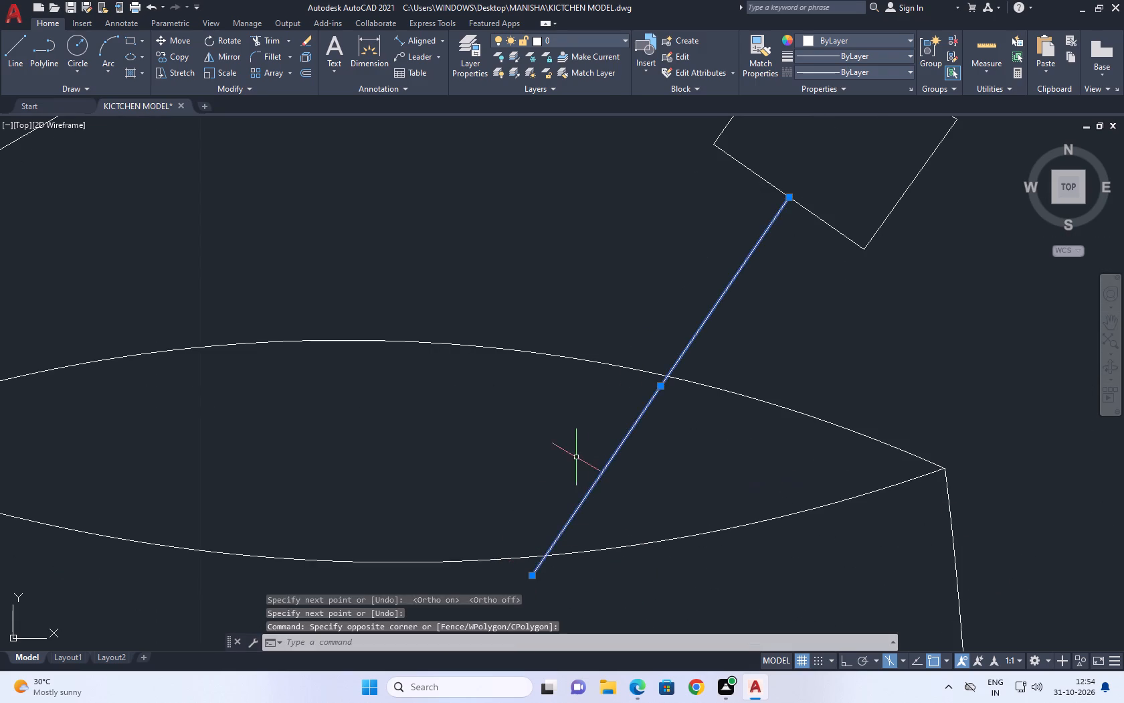
pyautogui.moveTo(599, 468); pyautogui.dragTo(617, 514, button='middle')
pyautogui.press('c')
pyautogui.press('o')
pyautogui.press('space')
pyautogui.click(618, 509)
pyautogui.click(586, 483)
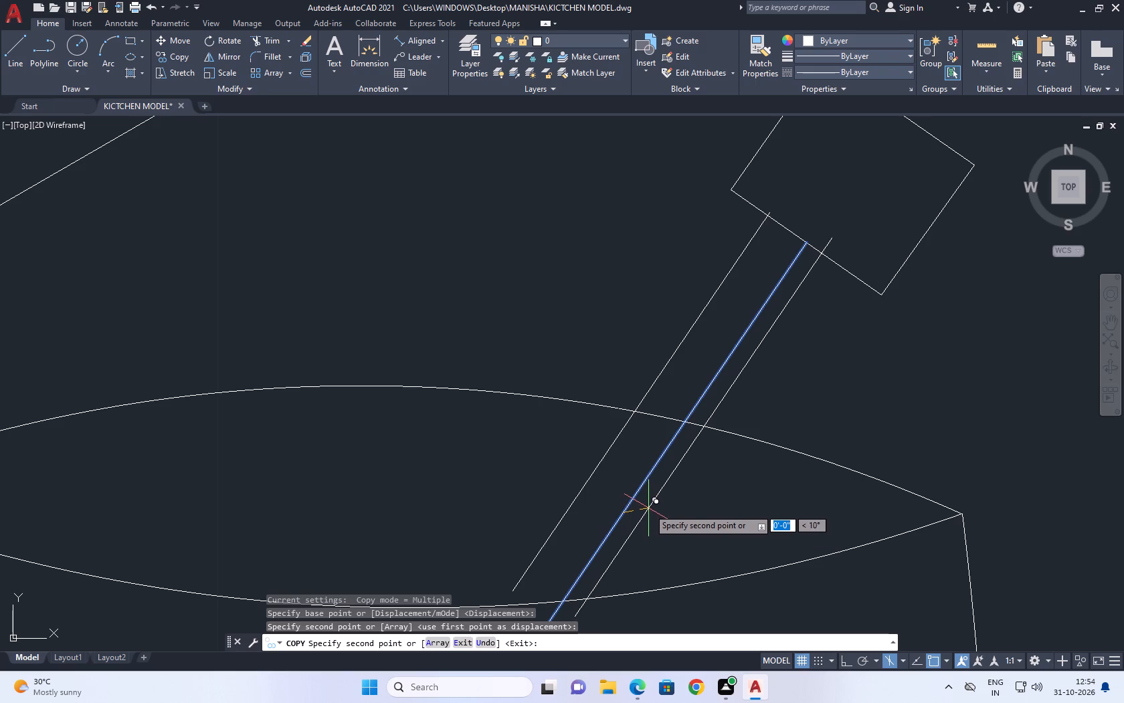
pyautogui.click(648, 508)
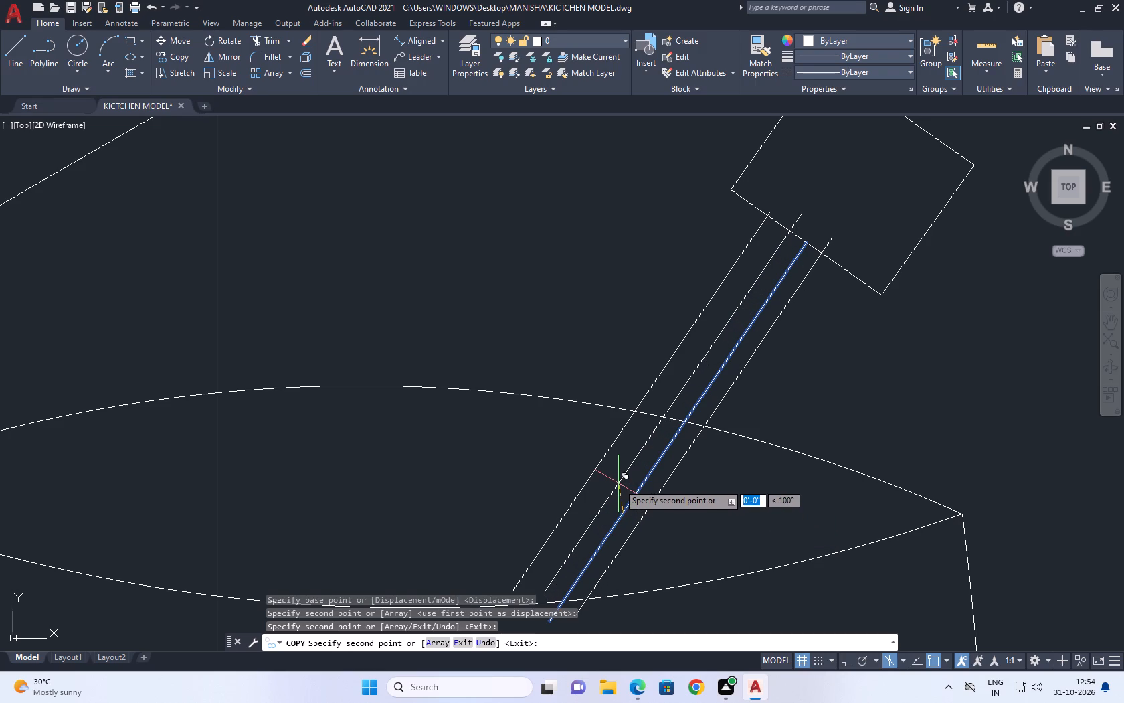
pyautogui.click(618, 483)
pyautogui.press('Escape')
# Erase the outermost handle line copy, on the side toward the vessel's middle.
pyautogui.moveTo(720, 424); pyautogui.dragTo(715, 490, button='middle')
pyautogui.click(664, 440)
pyautogui.click(642, 388)
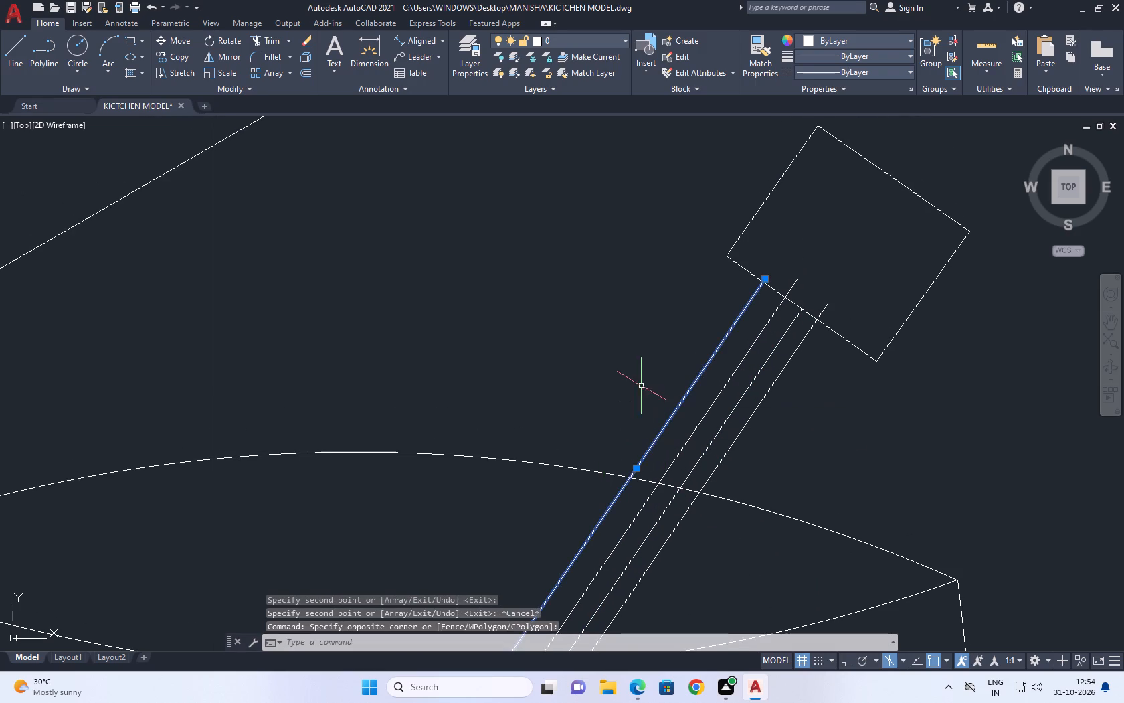
pyautogui.press('Delete')
# Trim the handle line ends that project past the base edge into the utensil's square head.
pyautogui.moveTo(702, 434); pyautogui.dragTo(709, 438, button='middle')
pyautogui.press('t')
pyautogui.press('r')
pyautogui.press('space')
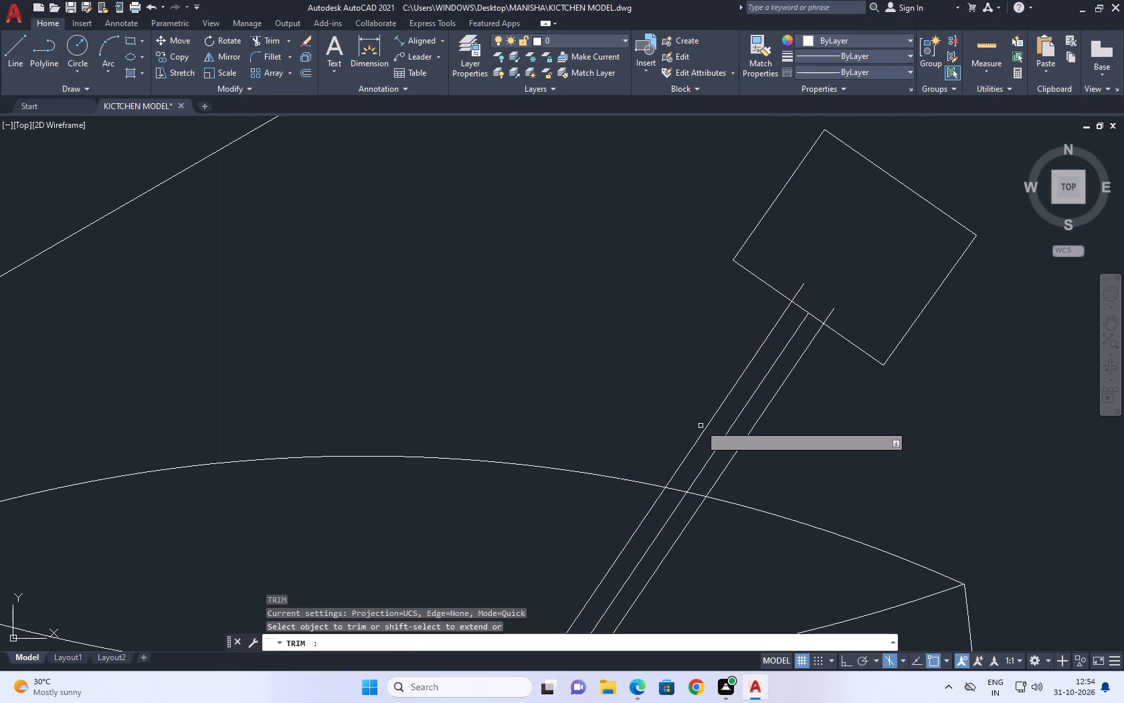
pyautogui.scroll(2, 831, 325)
pyautogui.moveTo(838, 313); pyautogui.dragTo(826, 299)
pyautogui.click(711, 202)
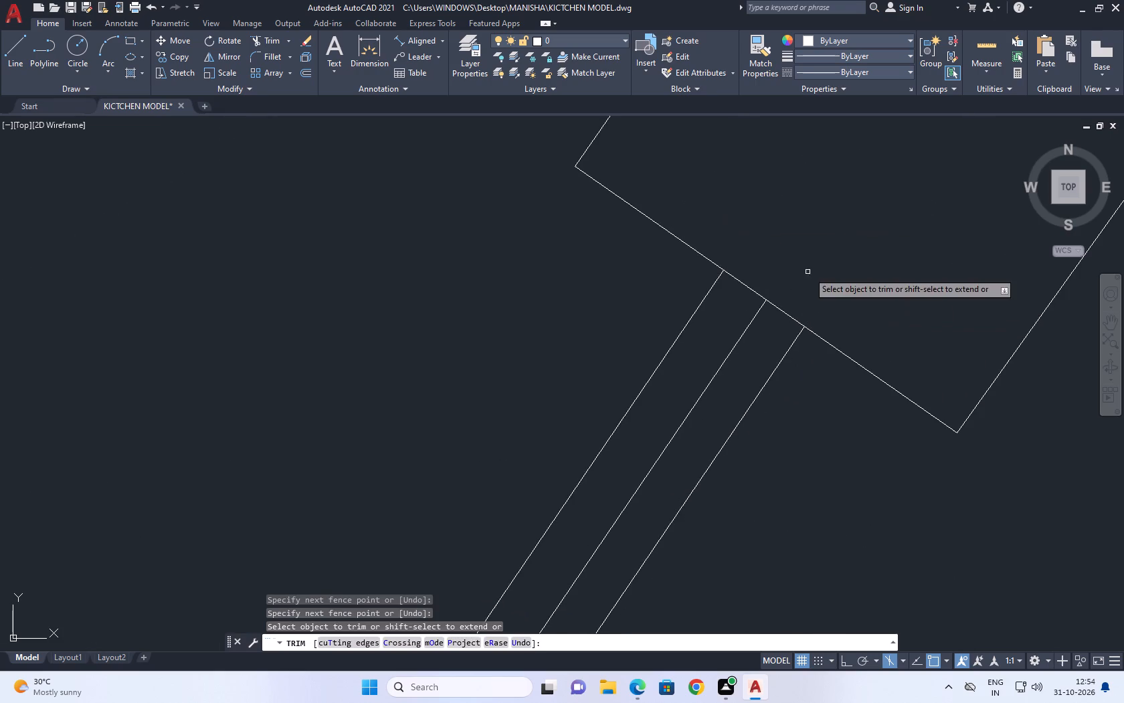
# Trim away the middle handle line and the back rim arc segment crossing between the handle's two outer lines.
pyautogui.scroll(-4, 808, 272)
pyautogui.click(788, 295)
pyautogui.scroll(1, 765, 346)
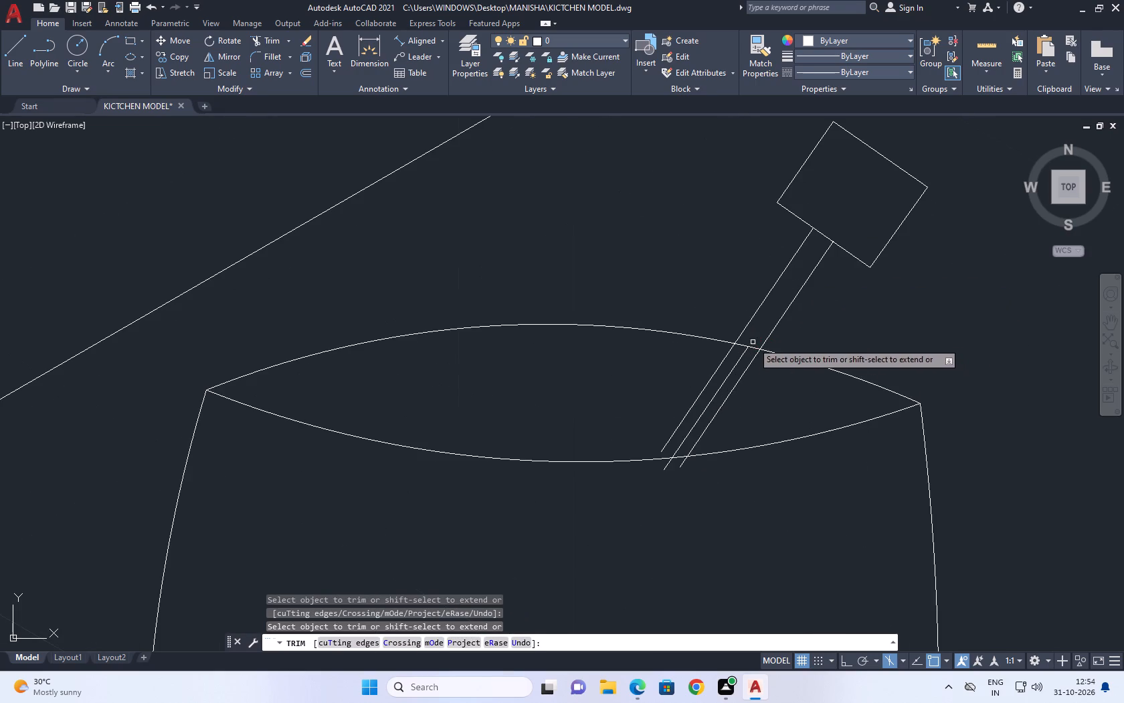
pyautogui.click(753, 342)
pyautogui.doubleClick(739, 354)
pyautogui.click(751, 347)
# Trim the handle line ends that hang below the vessel's front rim arc.
pyautogui.scroll(3, 675, 465)
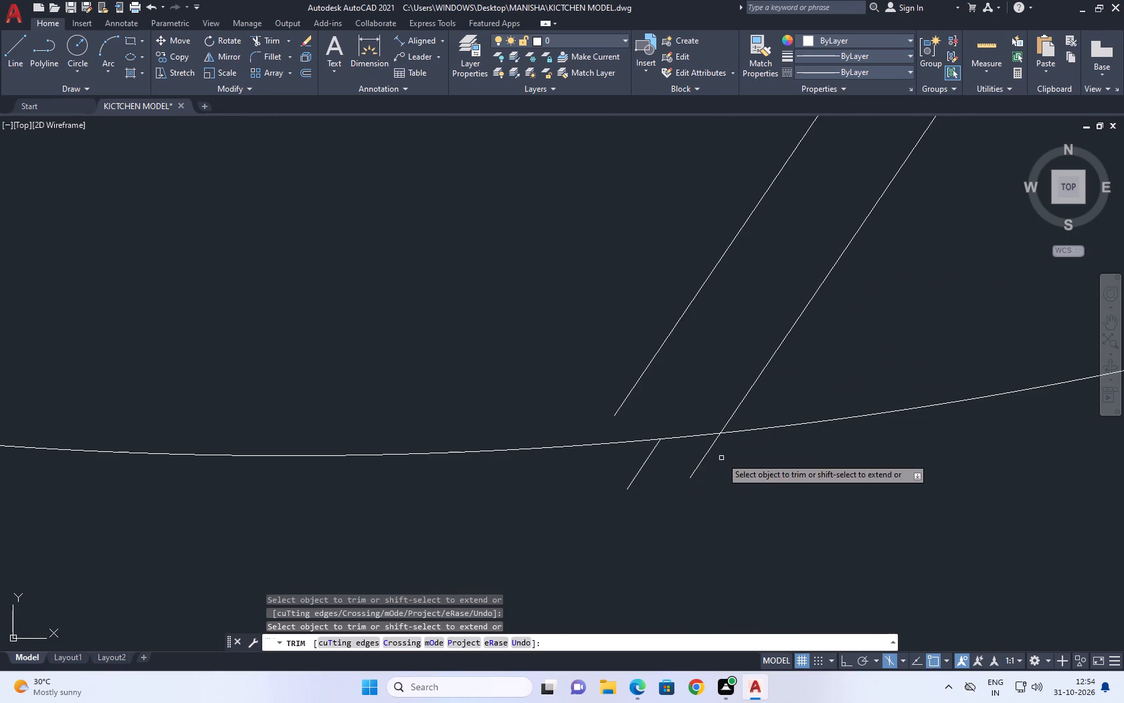
pyautogui.click(721, 456)
pyautogui.click(632, 455)
pyautogui.press('Escape')
# Extend the handle's shorter edge line down to the vessel's front rim arc.
pyautogui.moveTo(698, 446); pyautogui.dragTo(810, 505, button='middle')
pyautogui.scroll(-3, 810, 505)
pyautogui.press('e')
pyautogui.press('x')
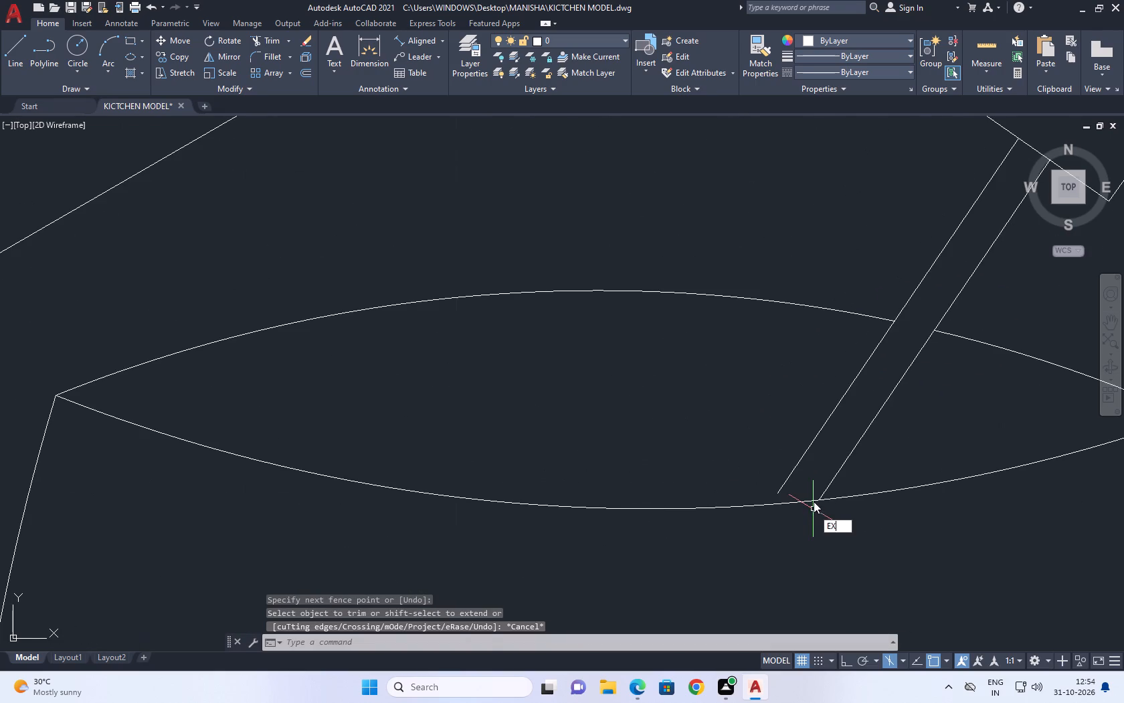
pyautogui.press('space')
pyautogui.click(800, 476)
pyautogui.click(739, 445)
pyautogui.press('Escape')
# Draw a second utensil as one spline from the front rim up around a rounded head and back down just past the rim.
pyautogui.scroll(-2, 802, 452)
pyautogui.moveTo(852, 410); pyautogui.dragTo(862, 425, button='middle')
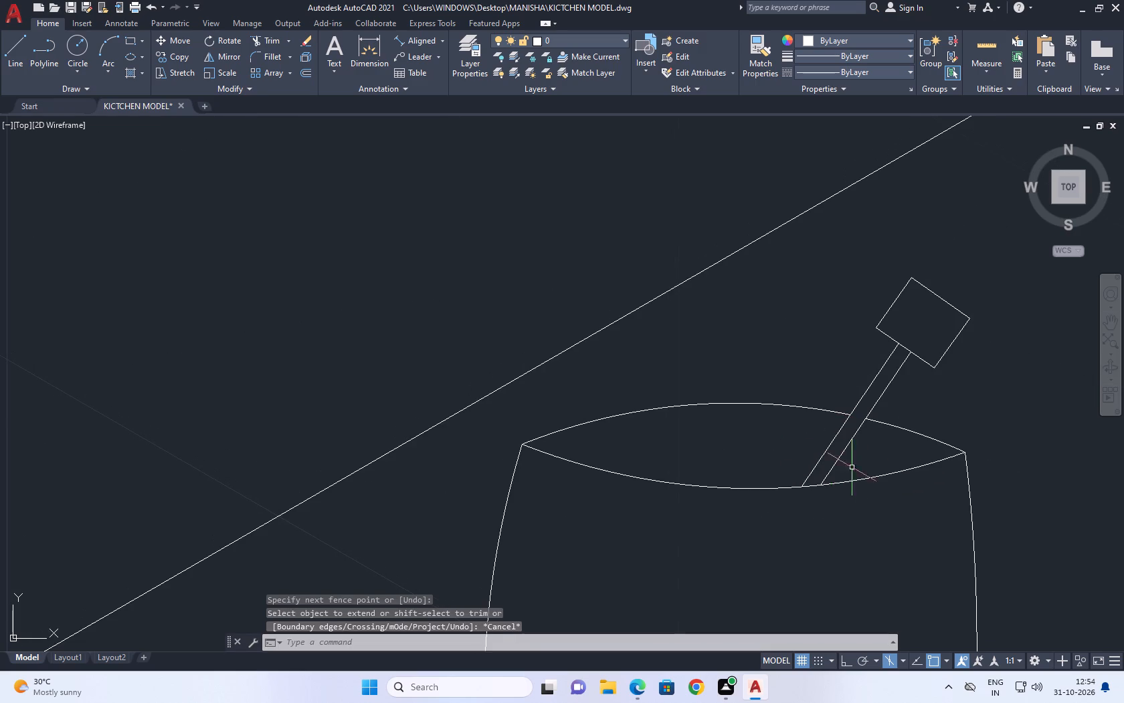
pyautogui.scroll(-2, 780, 404)
pyautogui.moveTo(808, 390); pyautogui.dragTo(842, 422, button='middle')
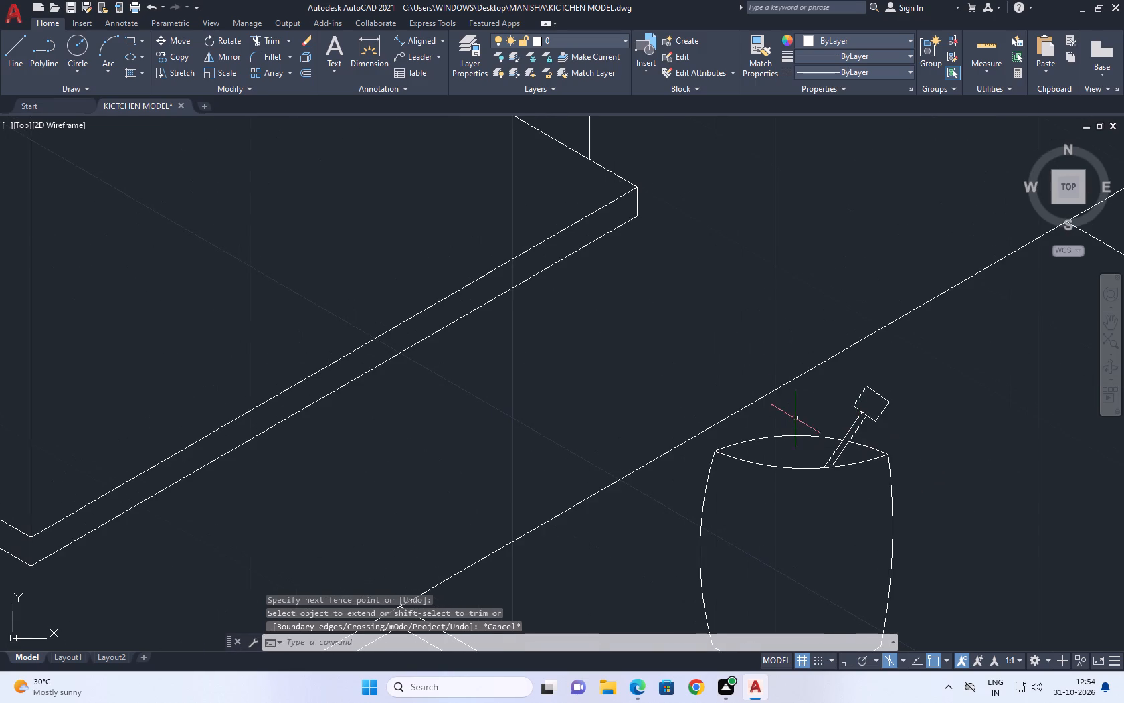
pyautogui.moveTo(798, 418); pyautogui.dragTo(824, 433, button='middle')
pyautogui.press('s')
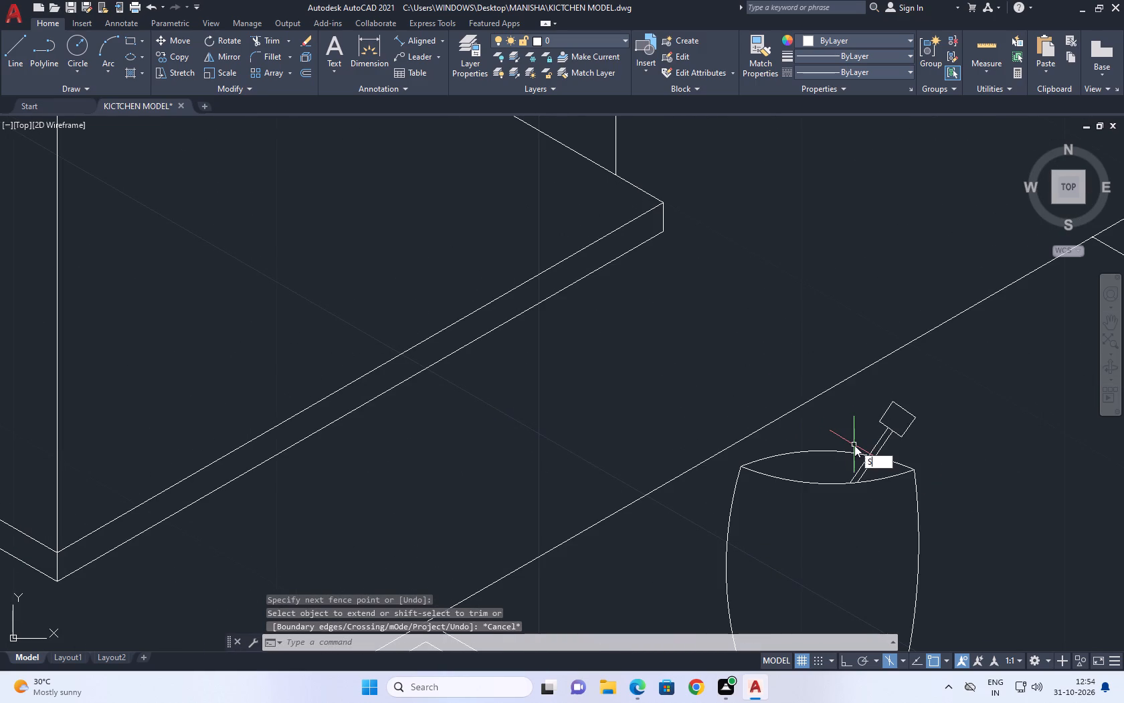
pyautogui.write('PL')
pyautogui.press('space')
pyautogui.scroll(2, 815, 459)
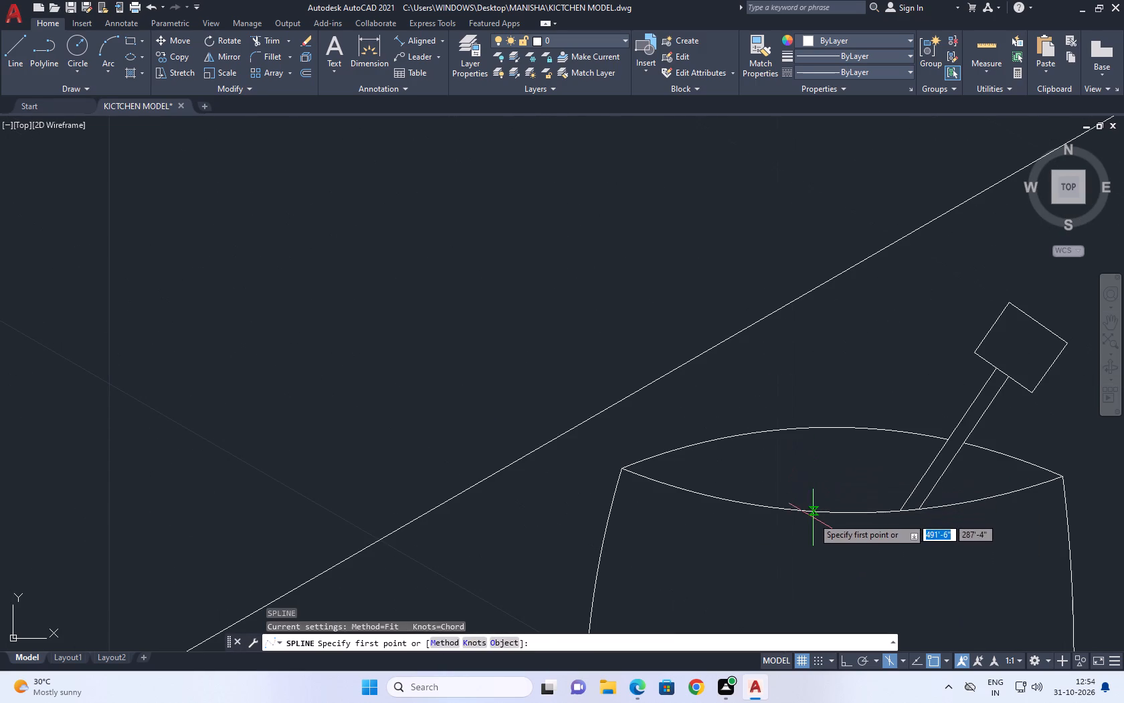
pyautogui.click(813, 518)
pyautogui.click(832, 386)
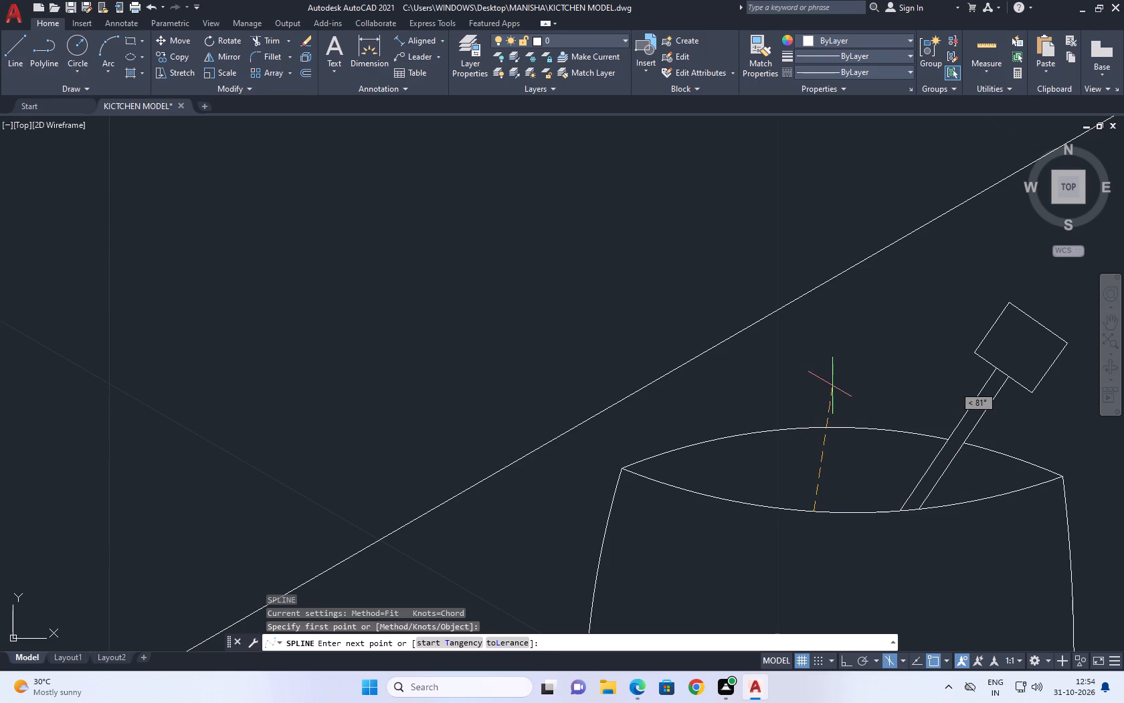
pyautogui.click(834, 367)
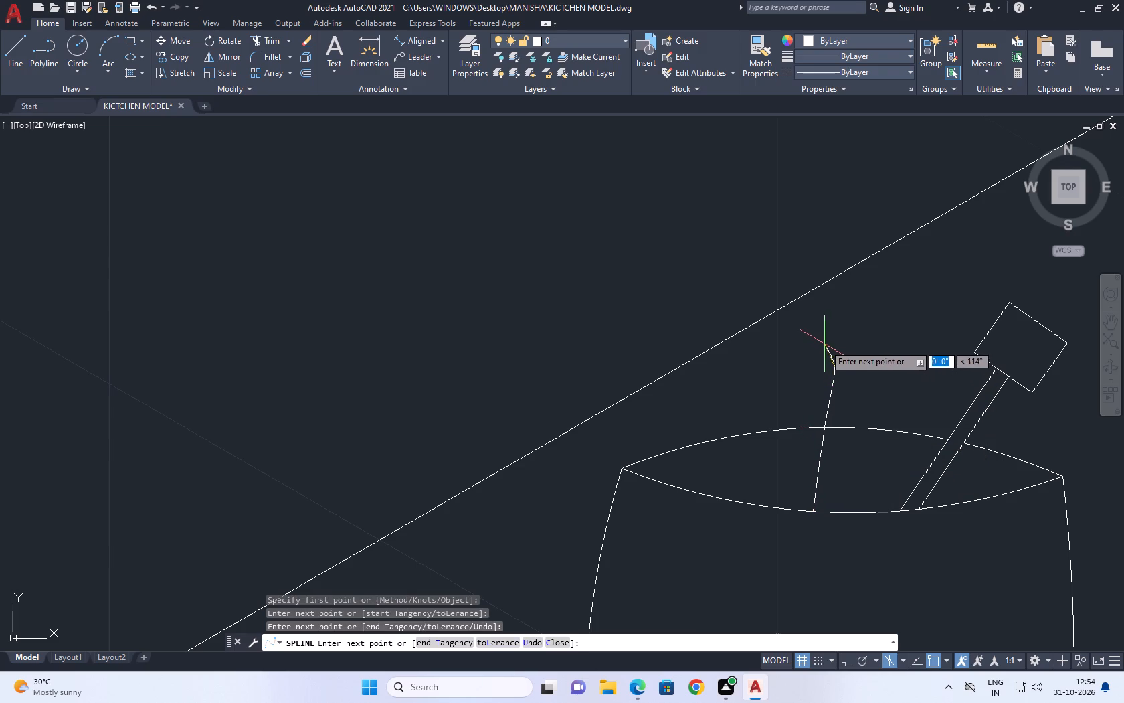
pyautogui.click(824, 343)
pyautogui.click(828, 324)
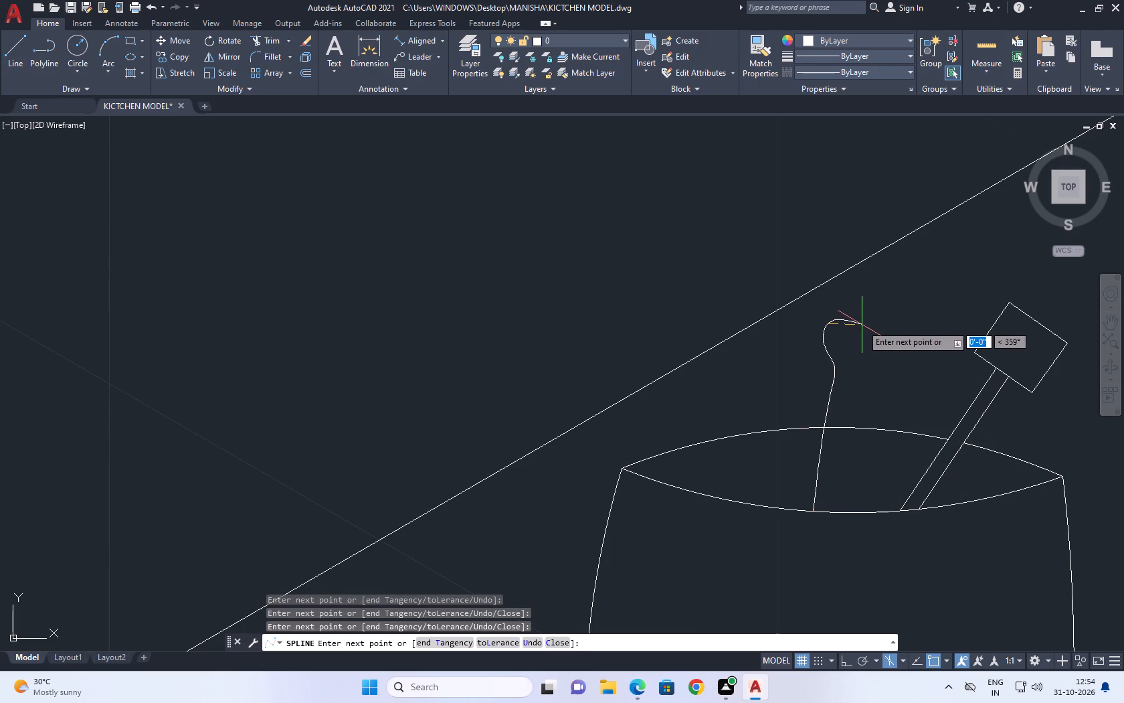
pyautogui.click(864, 324)
pyautogui.click(866, 340)
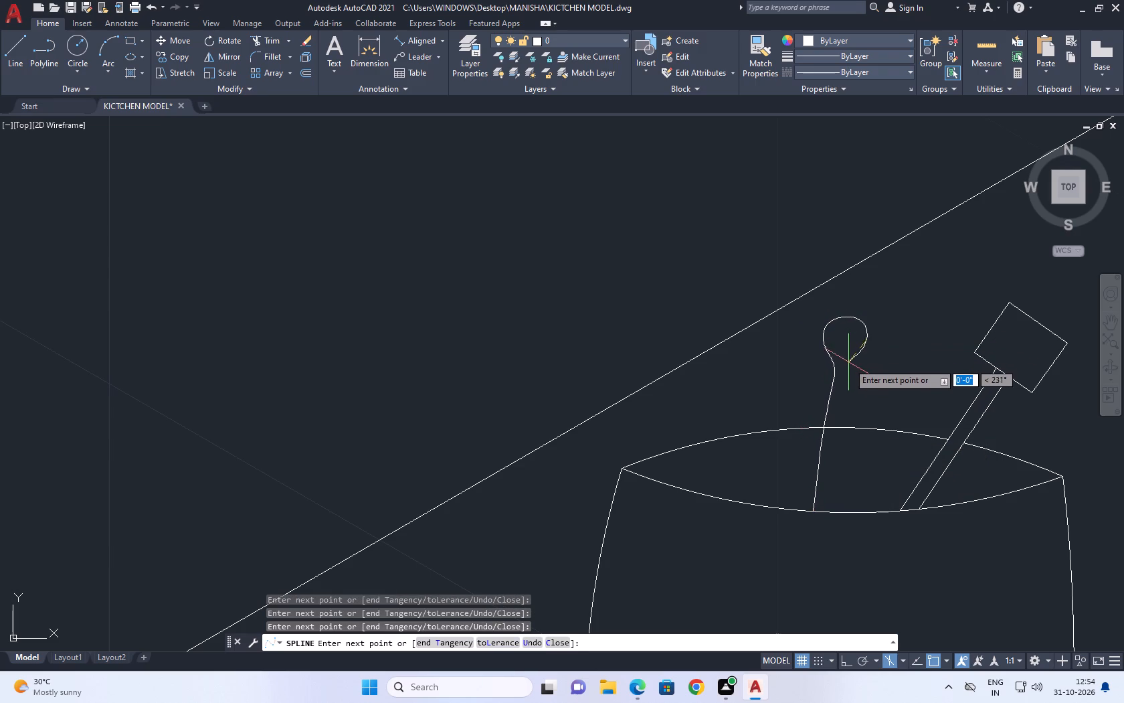
pyautogui.click(855, 364)
pyautogui.click(850, 380)
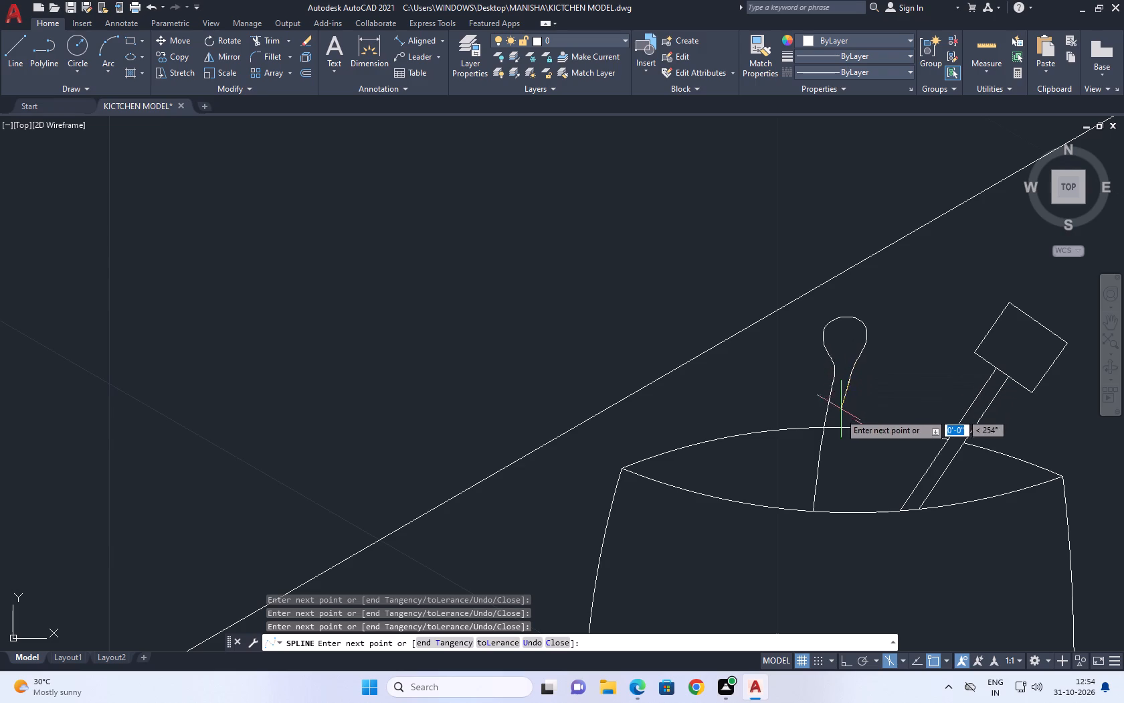
pyautogui.click(826, 520)
pyautogui.press('space')
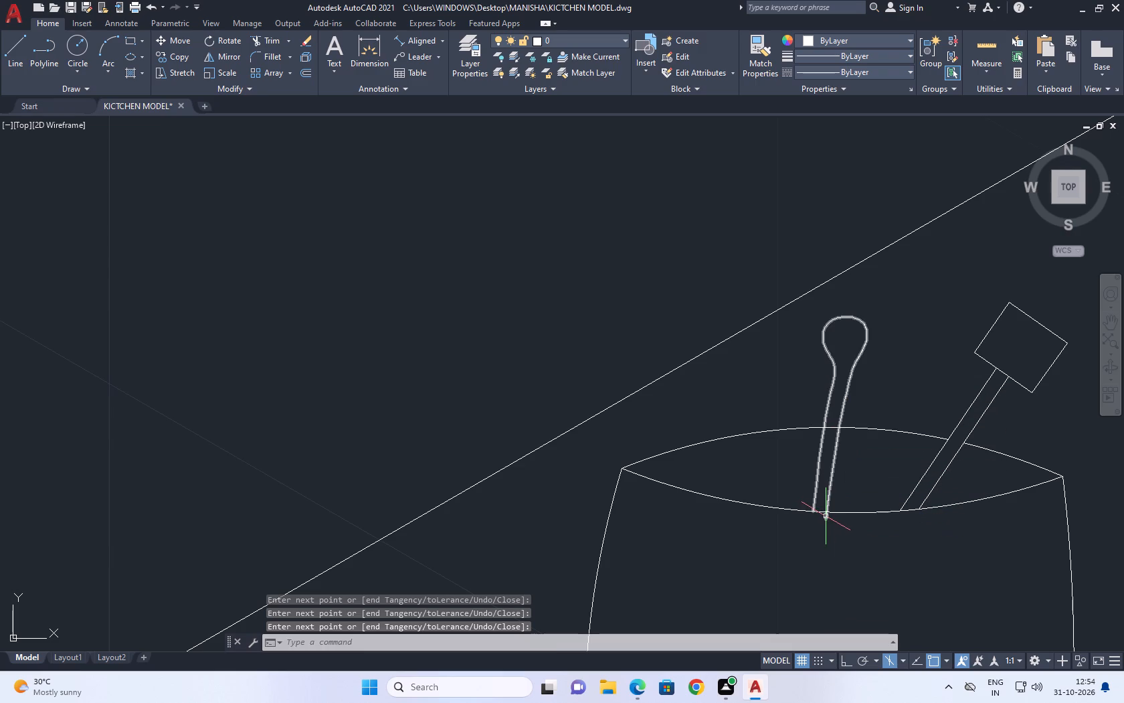
# Trim the end of the round-headed utensil's spline that passes below the front rim arc.
pyautogui.write('TR')
pyautogui.press('space')
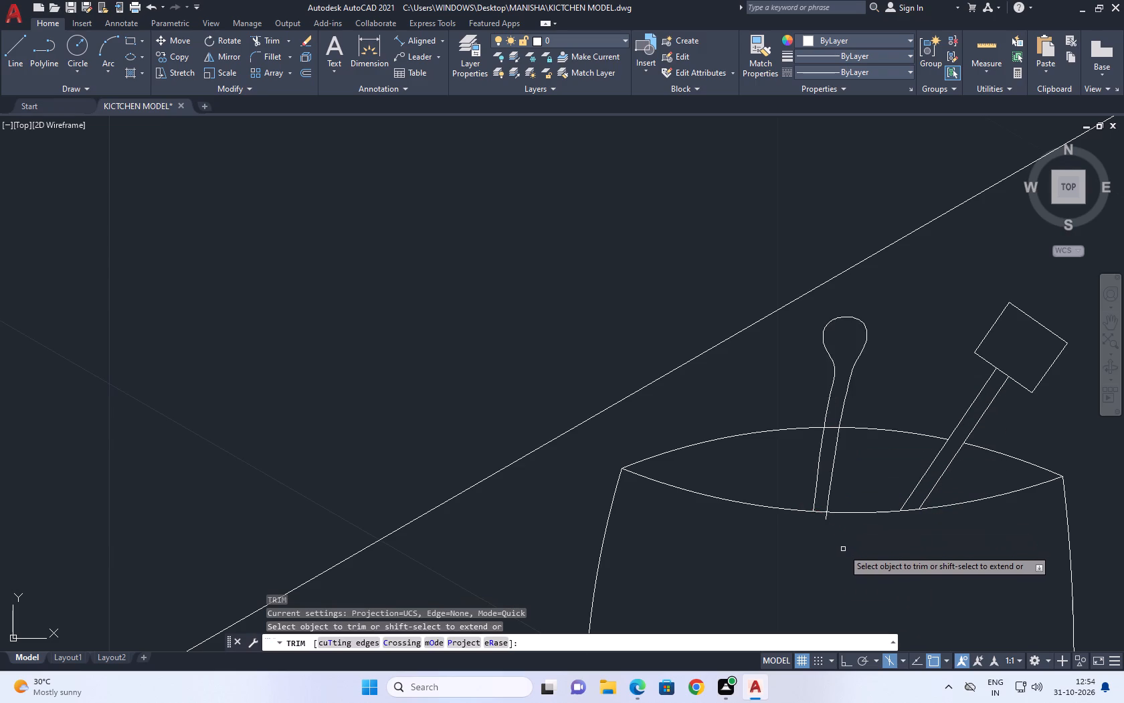
pyautogui.scroll(3, 829, 531)
pyautogui.click(831, 476)
pyautogui.click(779, 473)
pyautogui.press('Escape')
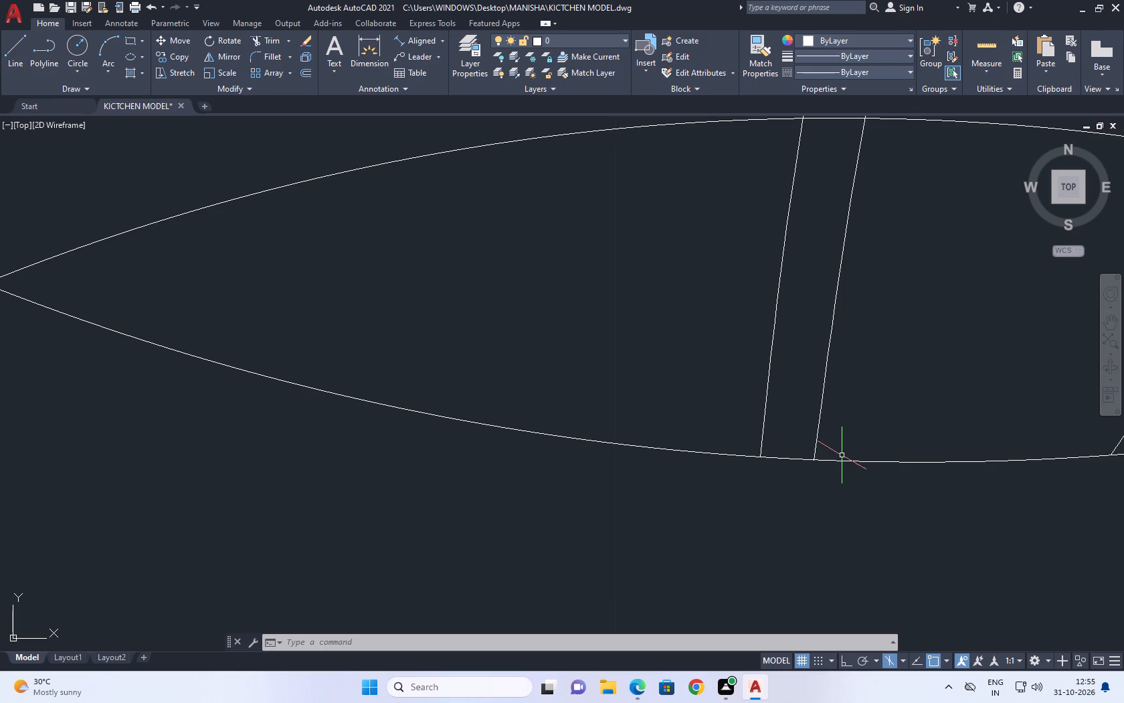
# Trim the back rim arc segment crossing between the round-headed utensil's handle edges.
pyautogui.moveTo(690, 394); pyautogui.dragTo(701, 464, button='middle')
pyautogui.scroll(-4, 700, 461)
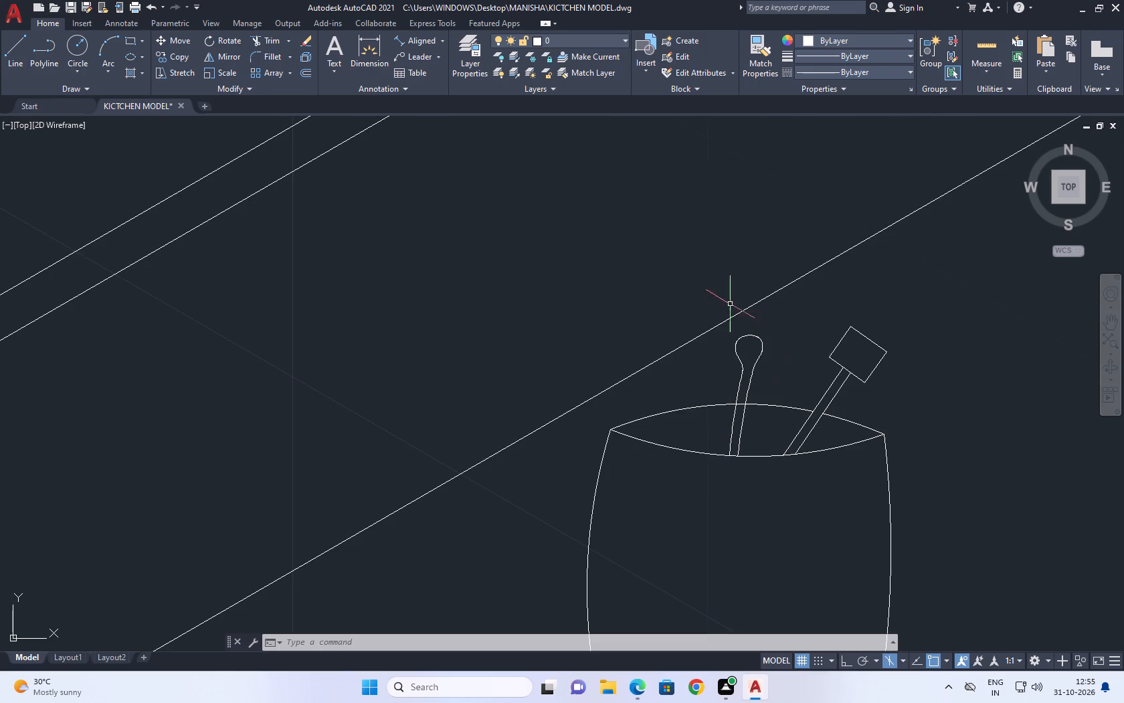
pyautogui.click(274, 43)
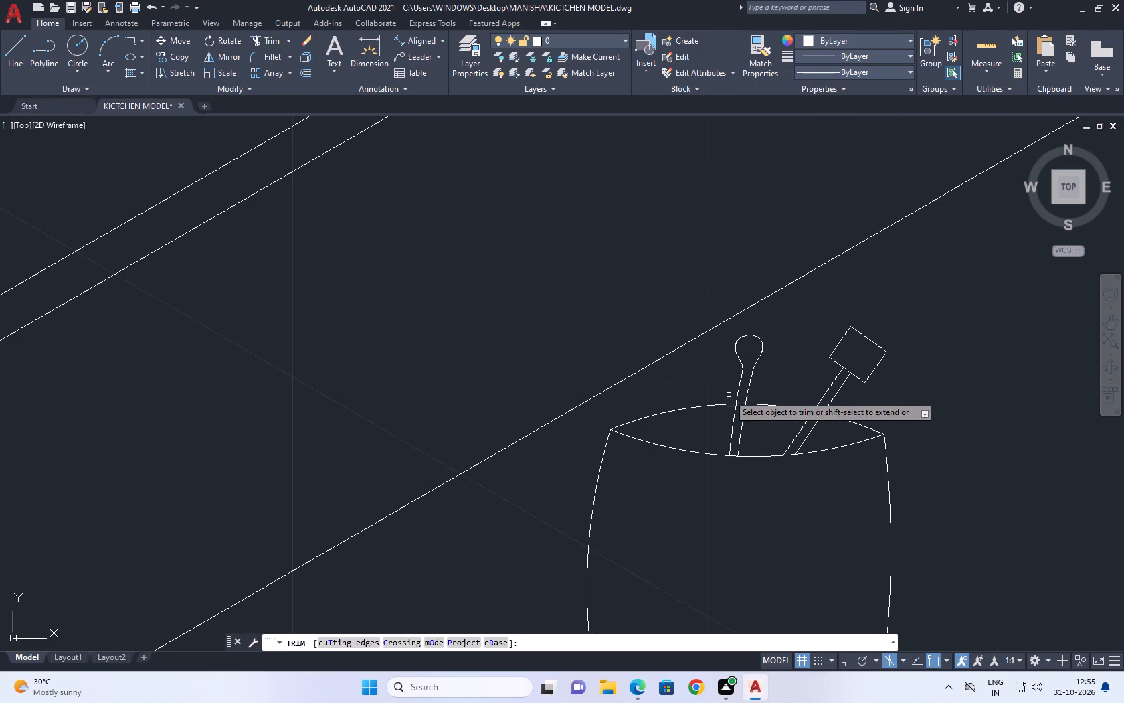
pyautogui.scroll(3, 733, 399)
pyautogui.click(742, 407)
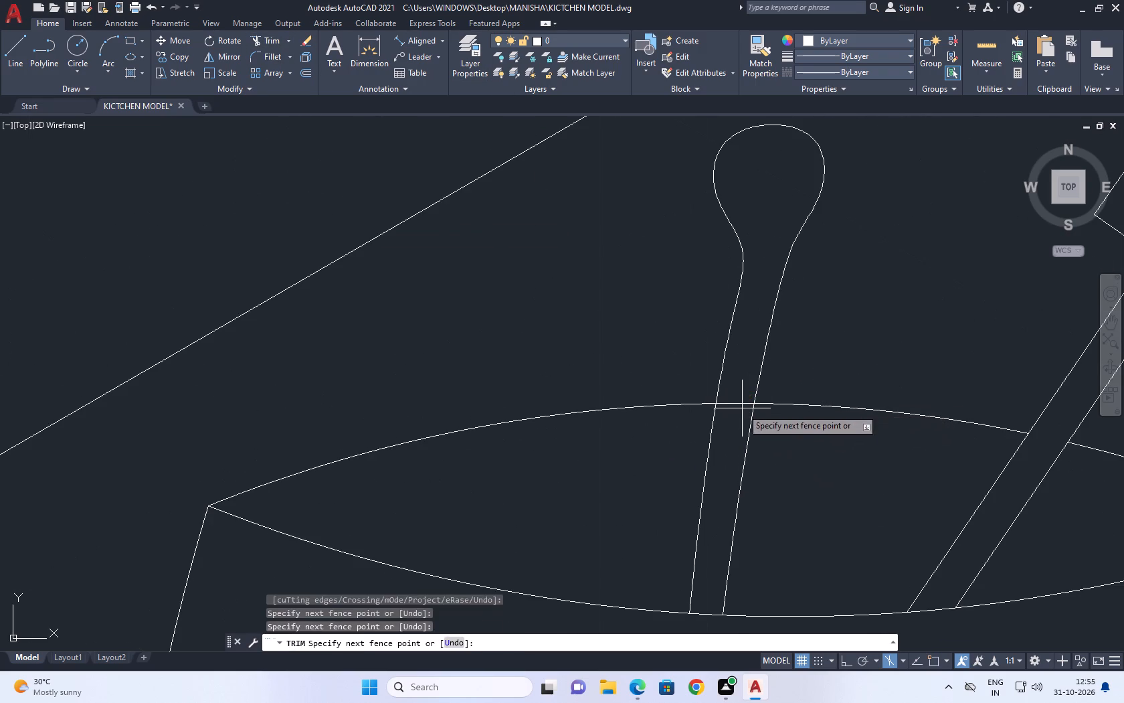
pyautogui.click(742, 402)
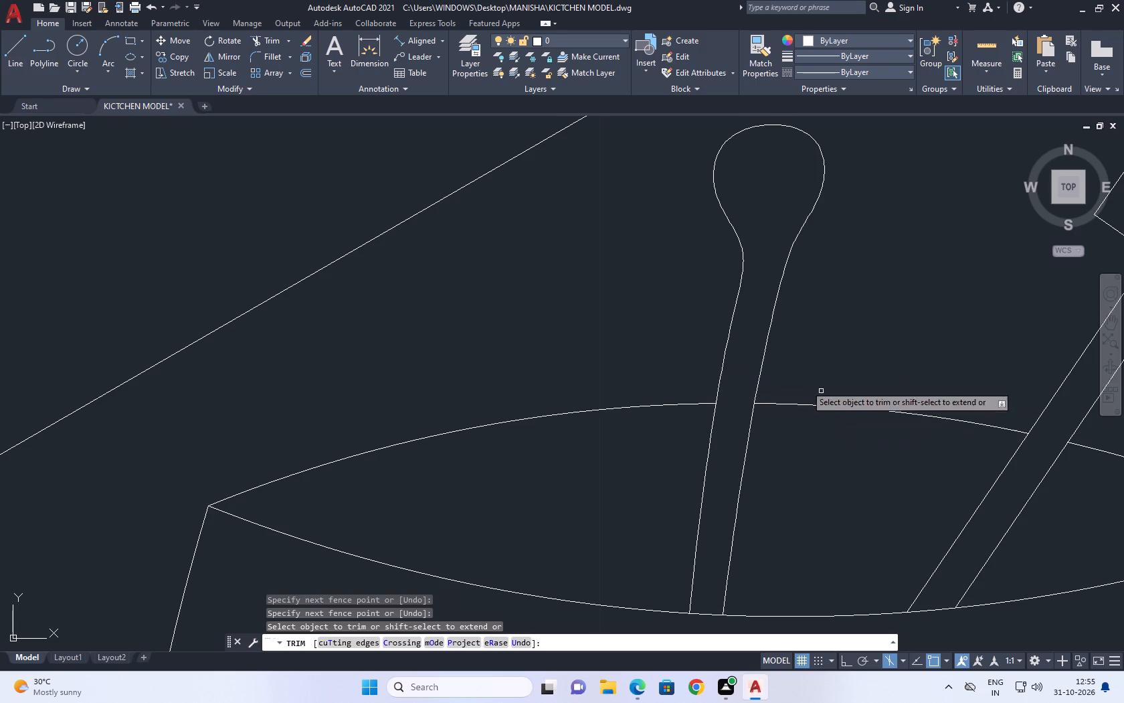
pyautogui.moveTo(569, 325); pyautogui.dragTo(556, 327, button='right')
pyautogui.click(596, 364)
pyautogui.click(603, 360)
# Copy the round-headed utensil a short distance along the front rim, away from the square-headed utensil.
pyautogui.moveTo(660, 376); pyautogui.dragTo(492, 348, button='middle')
pyautogui.moveTo(676, 389); pyautogui.dragTo(466, 379, button='middle')
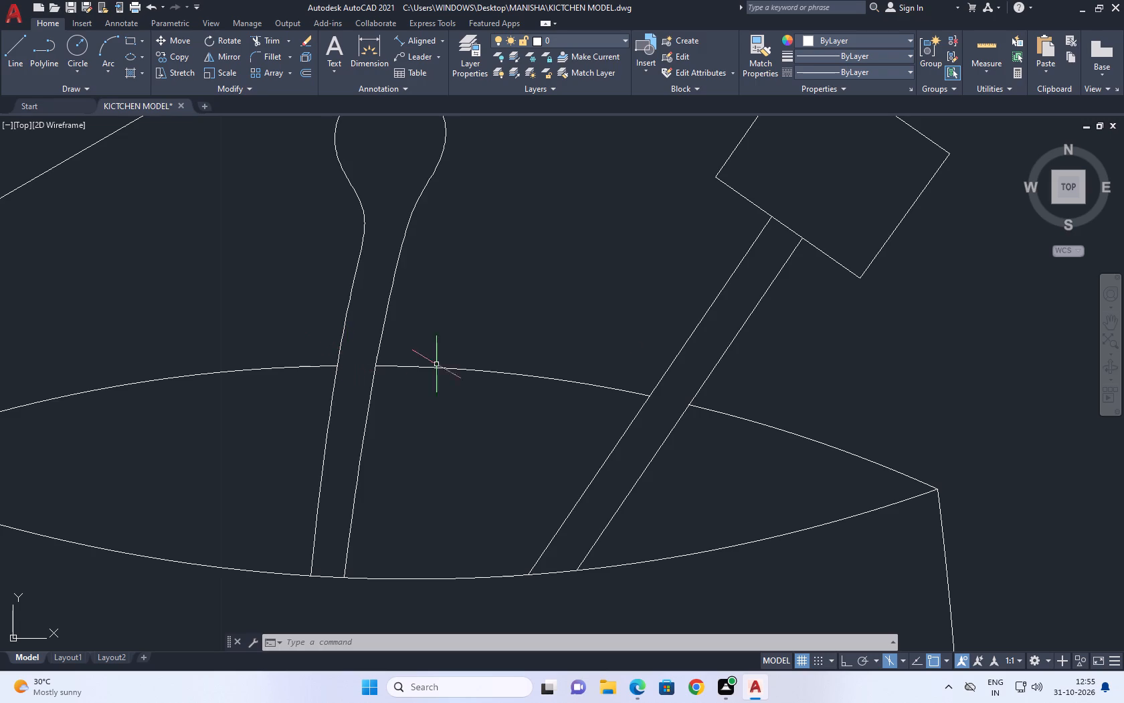
pyautogui.scroll(-5, 549, 372)
pyautogui.moveTo(543, 386); pyautogui.dragTo(619, 367, button='middle')
pyautogui.scroll(3, 617, 317)
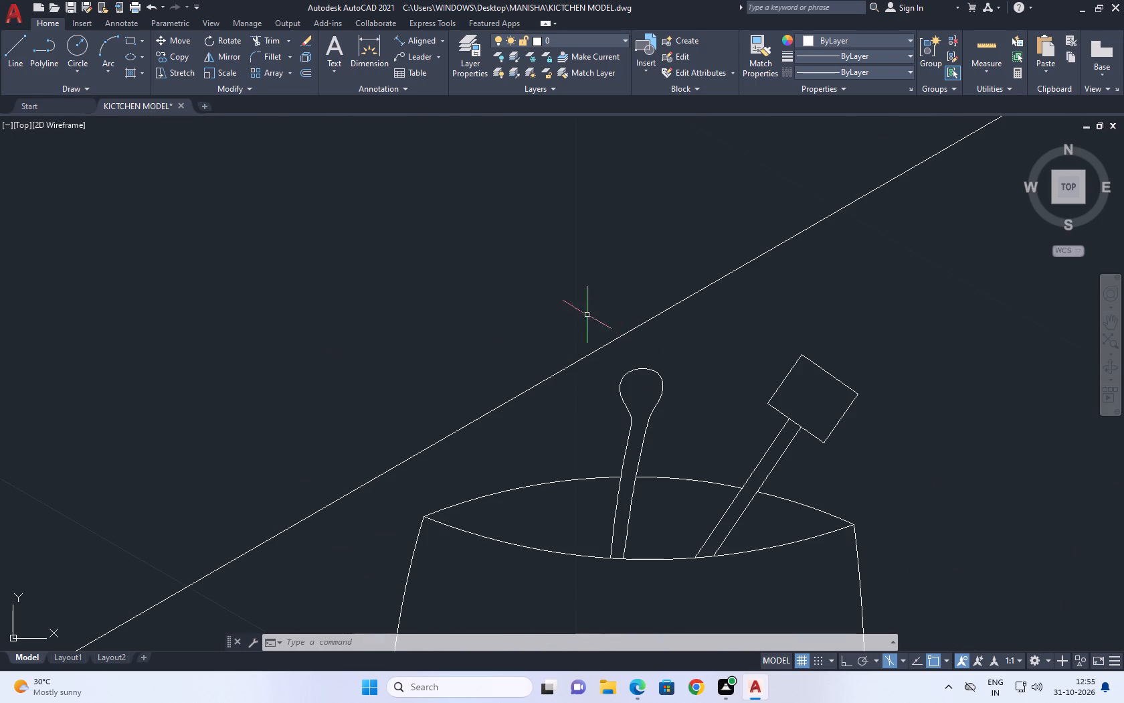
pyautogui.click(571, 303)
pyautogui.click(668, 565)
pyautogui.moveTo(621, 527); pyautogui.dragTo(687, 519, button='middle')
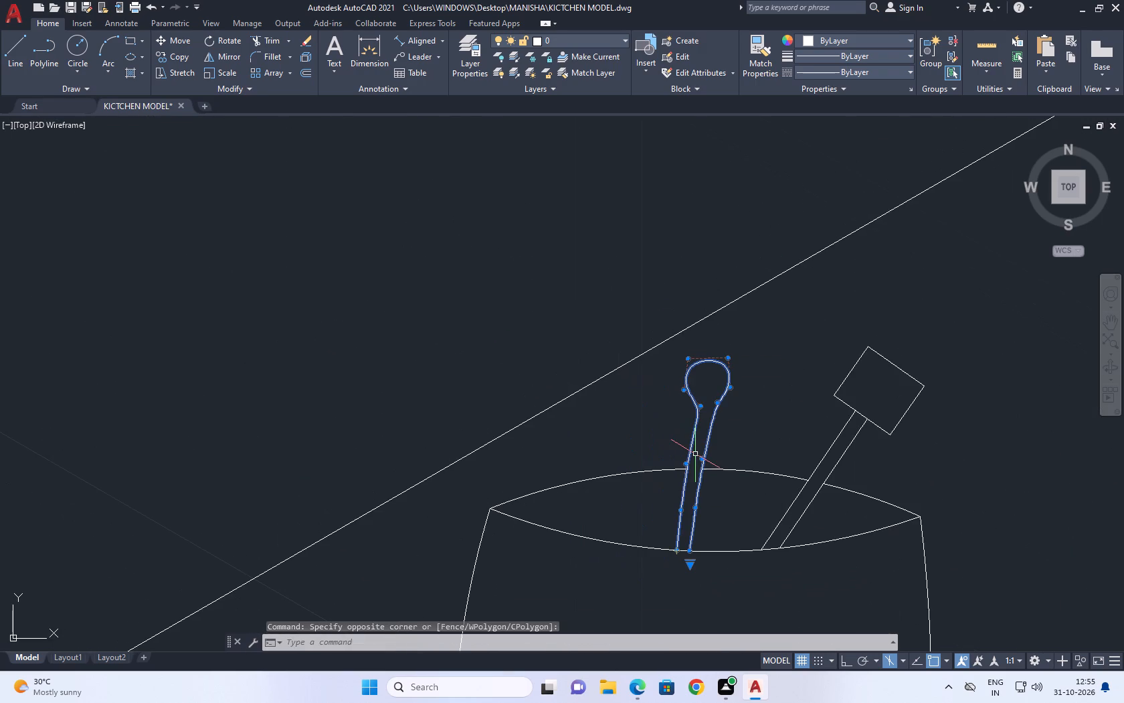
pyautogui.write('CO')
pyautogui.press('space')
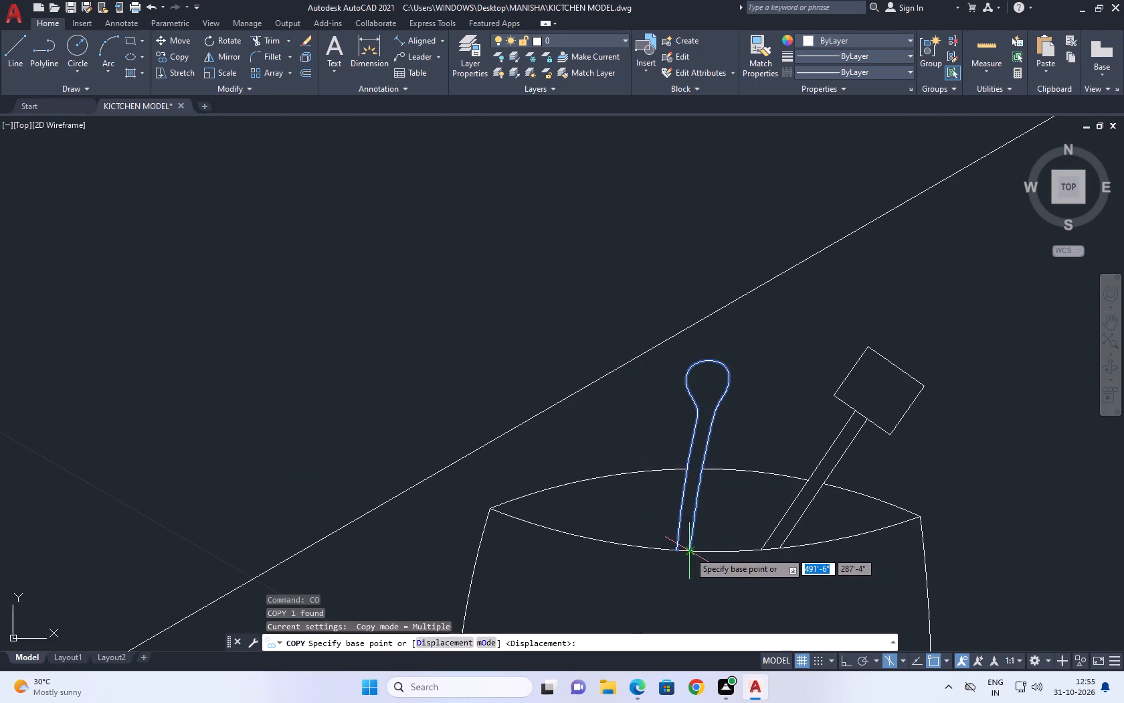
pyautogui.click(688, 551)
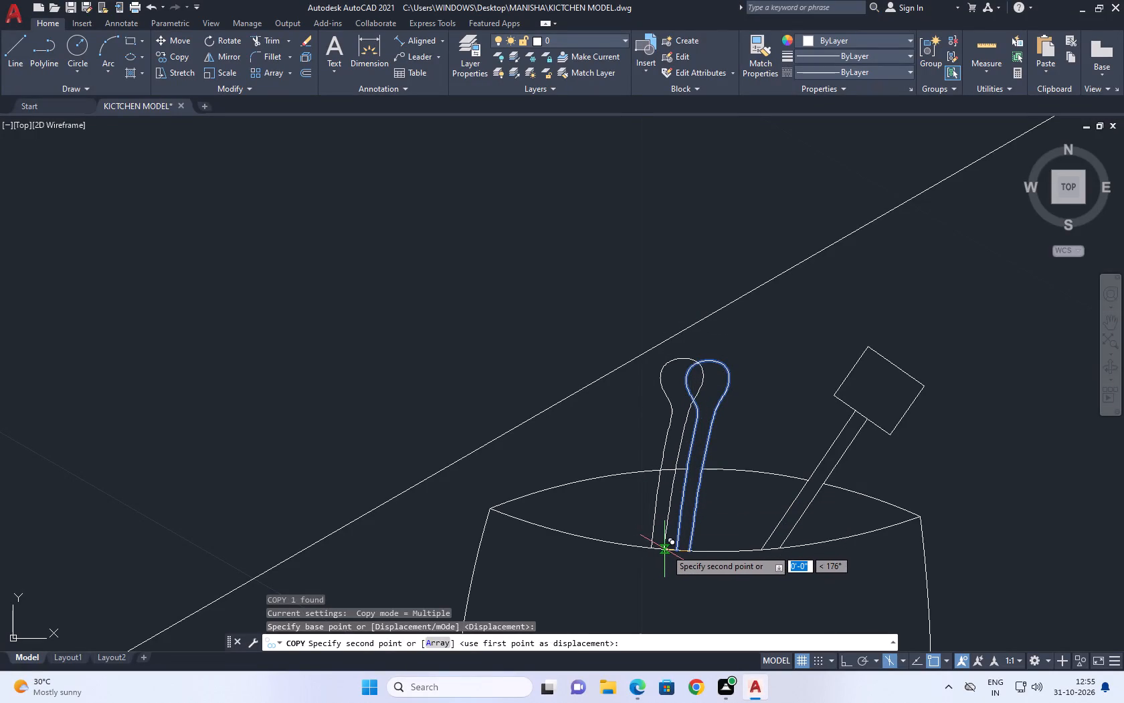
pyautogui.click(659, 549)
pyautogui.press('space')
# Trim the part of the copied utensil's outline that overlaps inside the original rounded head.
pyautogui.moveTo(680, 424); pyautogui.dragTo(697, 449, button='middle')
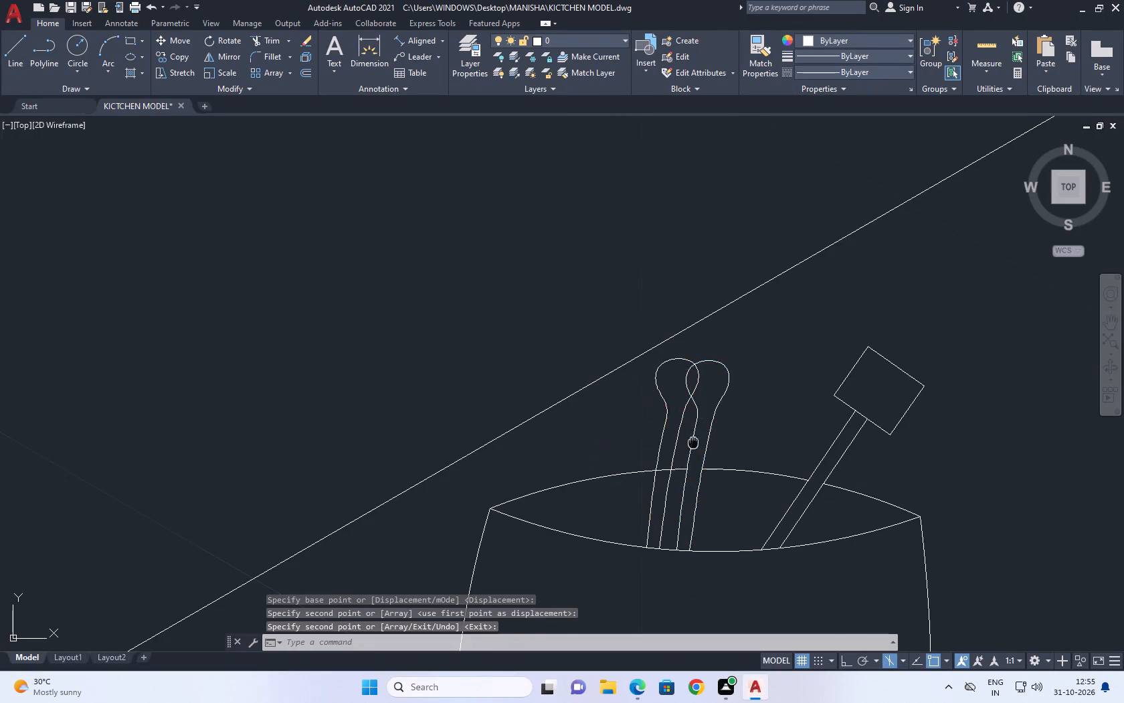
pyautogui.moveTo(697, 449); pyautogui.dragTo(732, 473, button='middle')
pyautogui.press('t')
pyautogui.press('r')
pyautogui.press('space')
pyautogui.scroll(3, 763, 440)
pyautogui.click(704, 376)
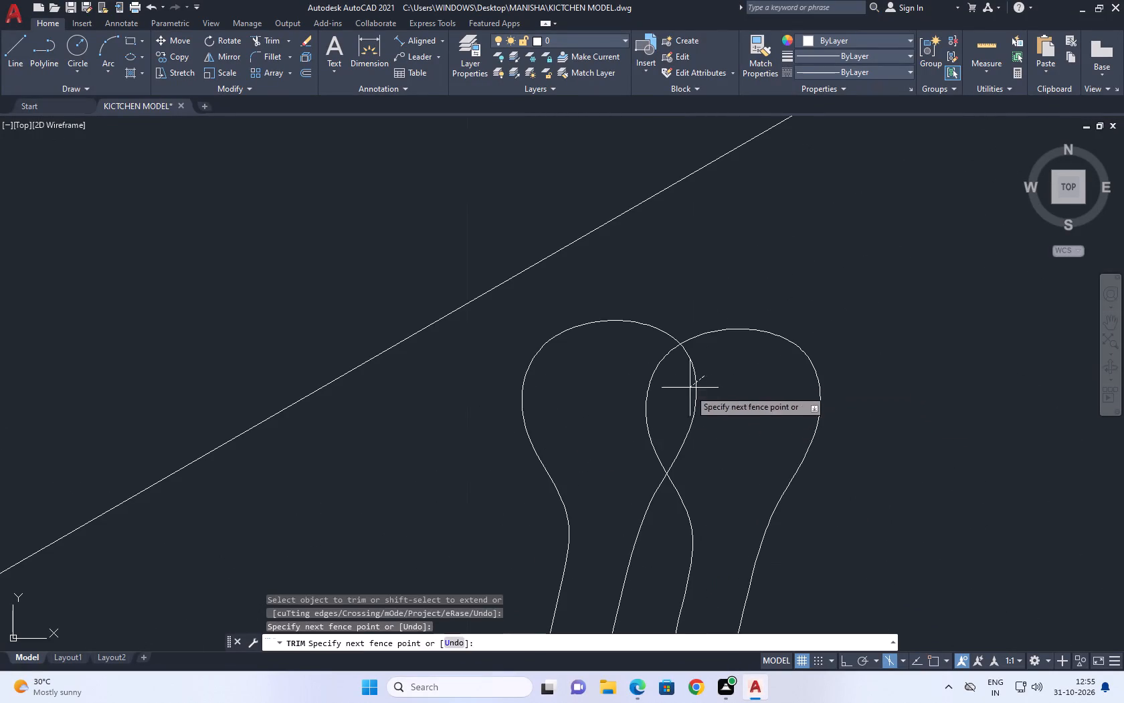
pyautogui.moveTo(678, 422); pyautogui.dragTo(676, 433)
pyautogui.scroll(-4, 711, 416)
pyautogui.press('space')
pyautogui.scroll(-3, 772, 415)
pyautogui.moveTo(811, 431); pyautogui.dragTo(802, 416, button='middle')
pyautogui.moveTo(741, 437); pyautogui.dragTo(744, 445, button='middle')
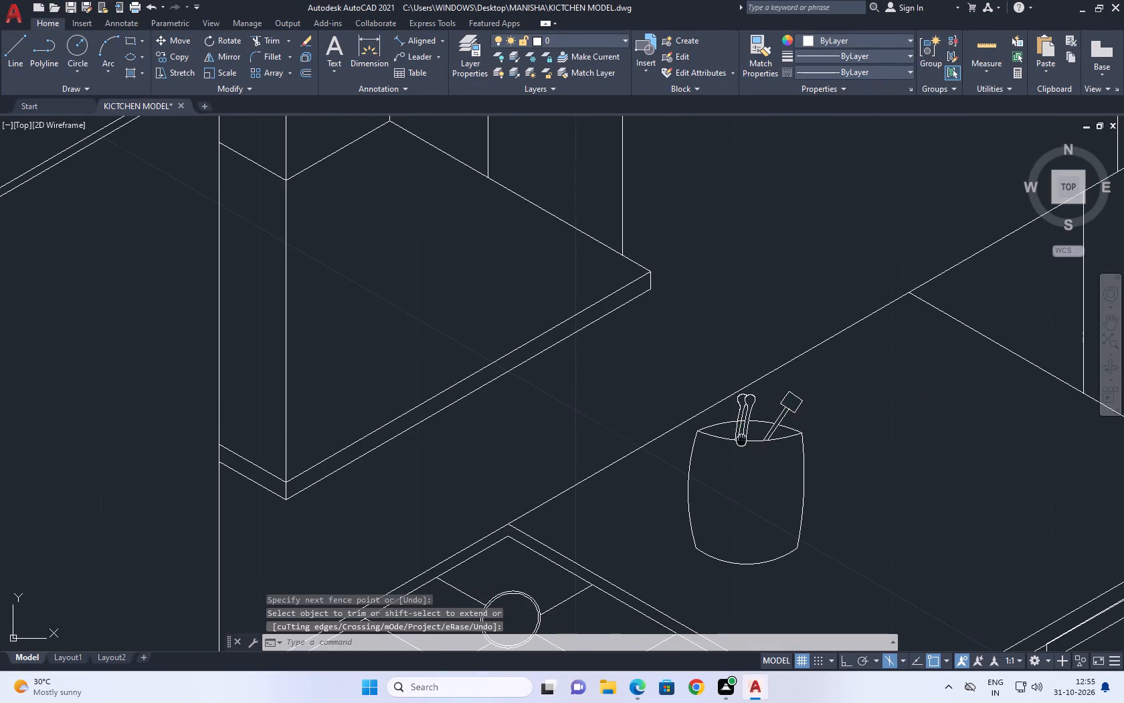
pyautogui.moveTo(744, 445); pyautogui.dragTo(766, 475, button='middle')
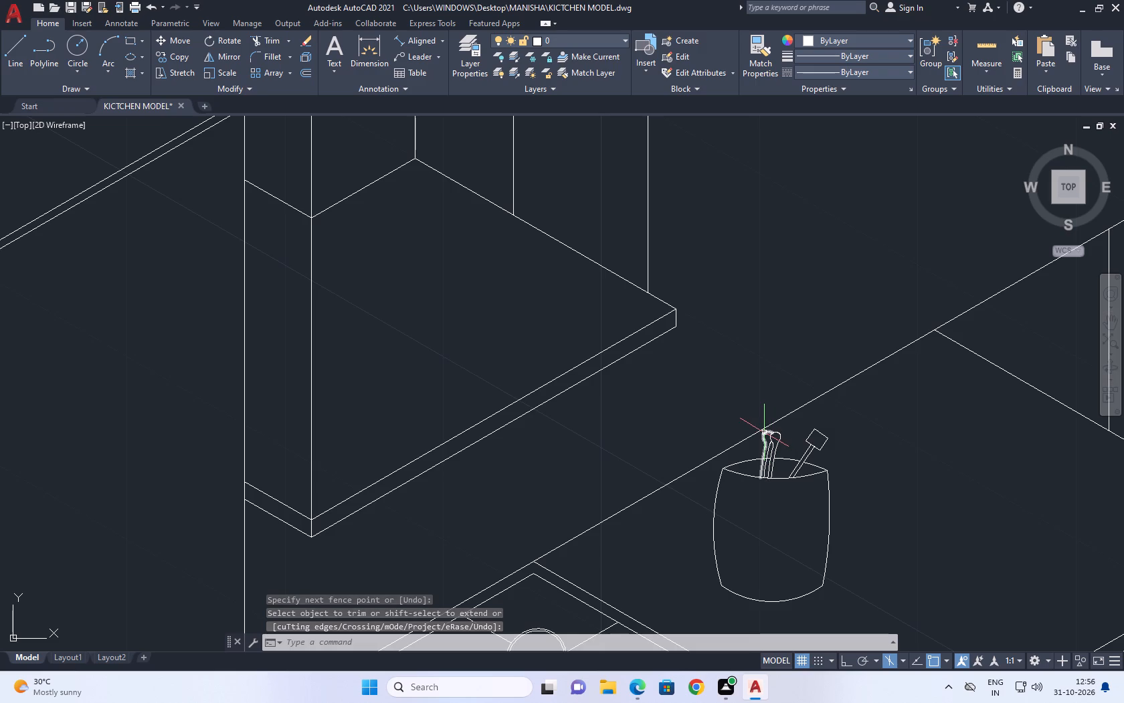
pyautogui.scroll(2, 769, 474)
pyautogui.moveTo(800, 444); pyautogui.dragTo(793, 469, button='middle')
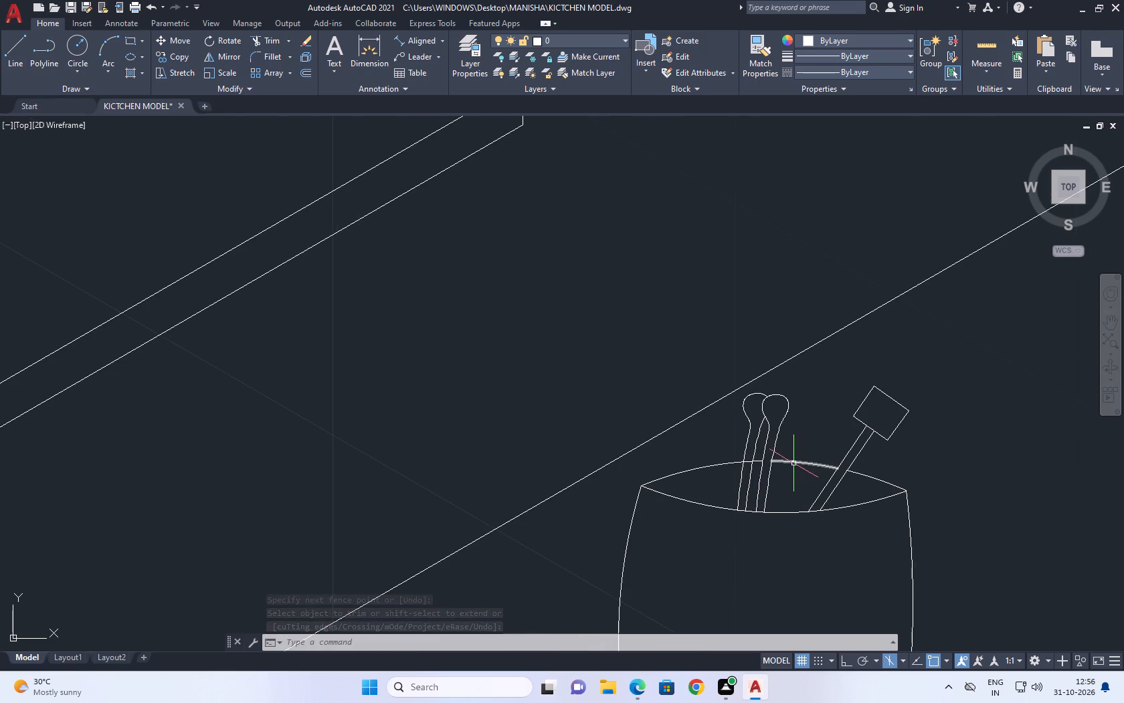
# Draw a steep line about 2" long up from the front rim arc, between the round-headed and square-headed utensils.
pyautogui.write('L')
pyautogui.press('space')
pyautogui.scroll(1, 782, 481)
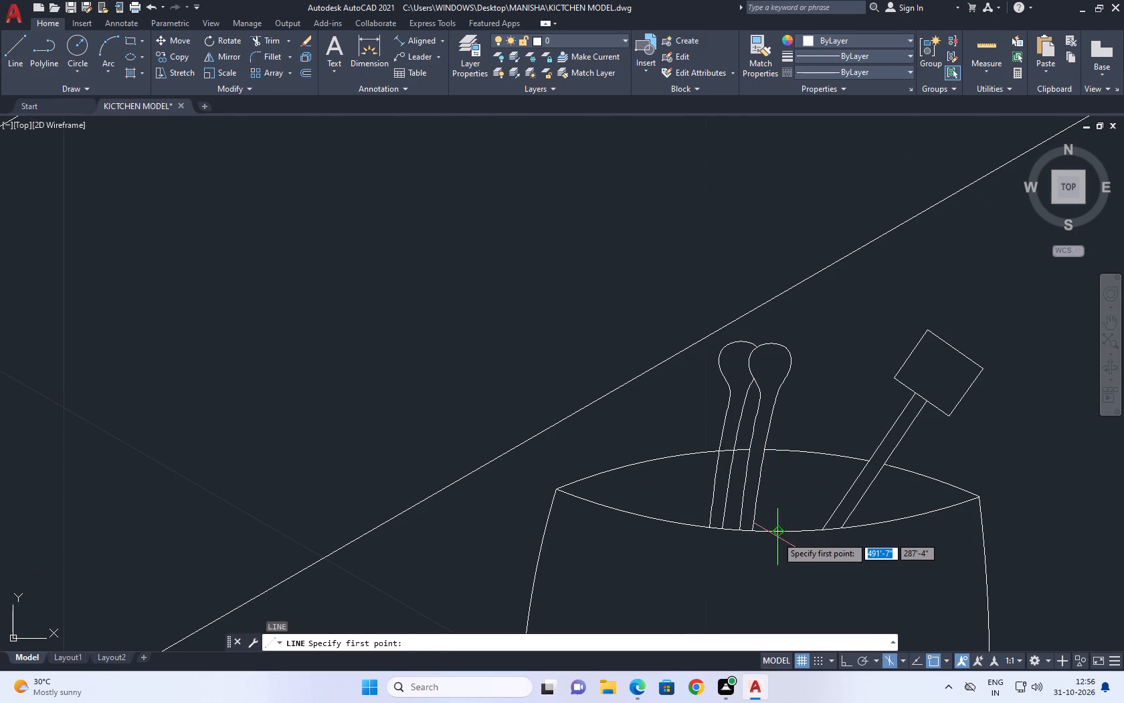
pyautogui.click(777, 534)
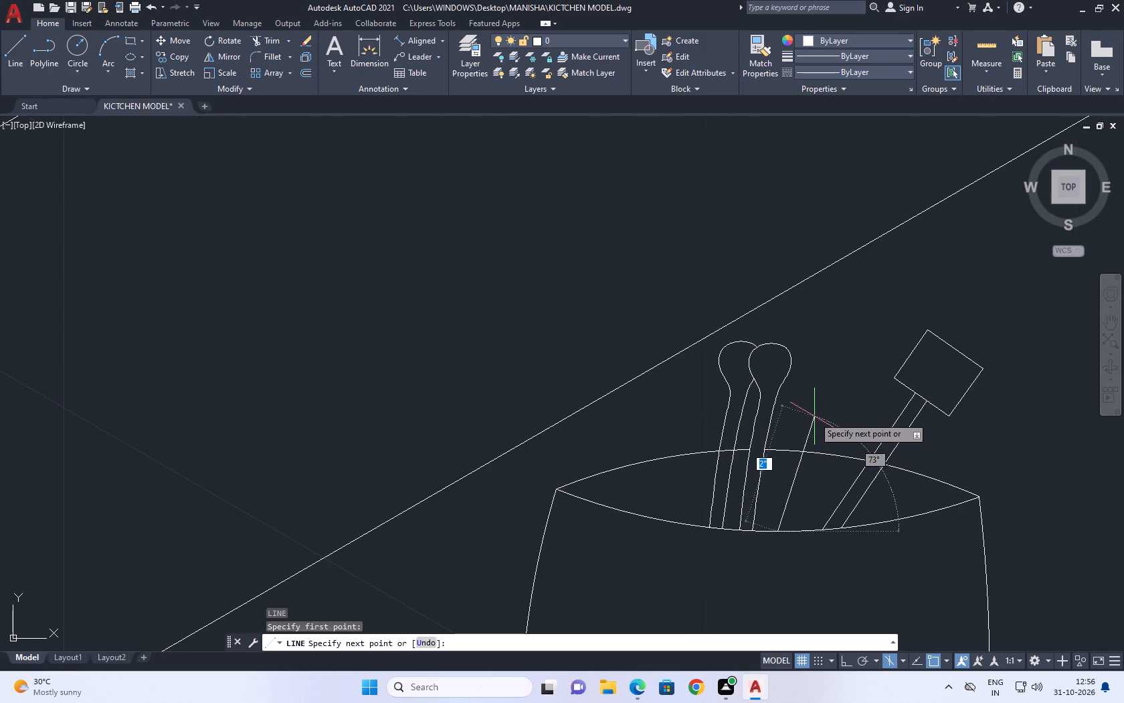
pyautogui.click(812, 402)
pyautogui.press('space')
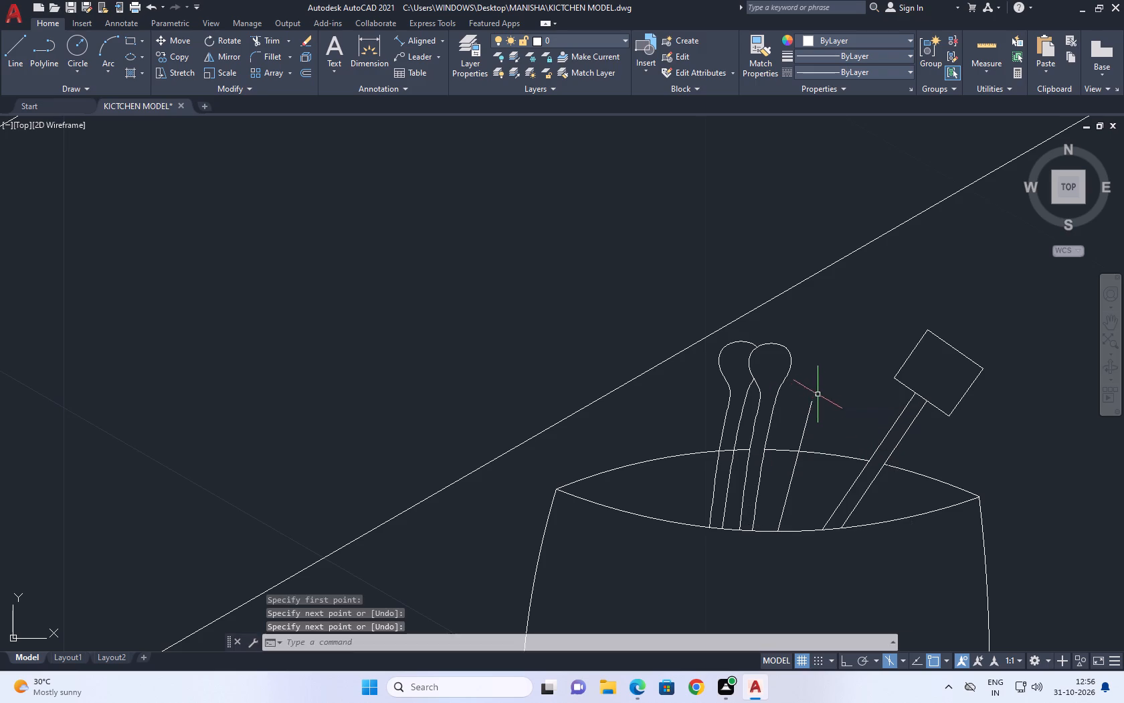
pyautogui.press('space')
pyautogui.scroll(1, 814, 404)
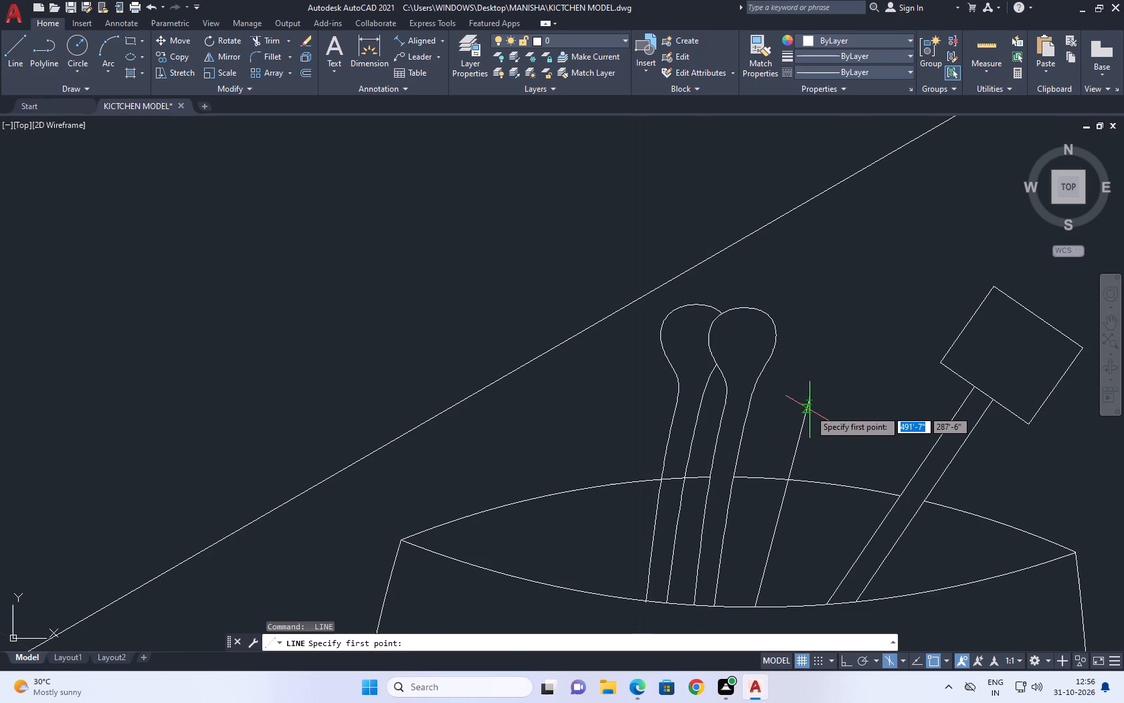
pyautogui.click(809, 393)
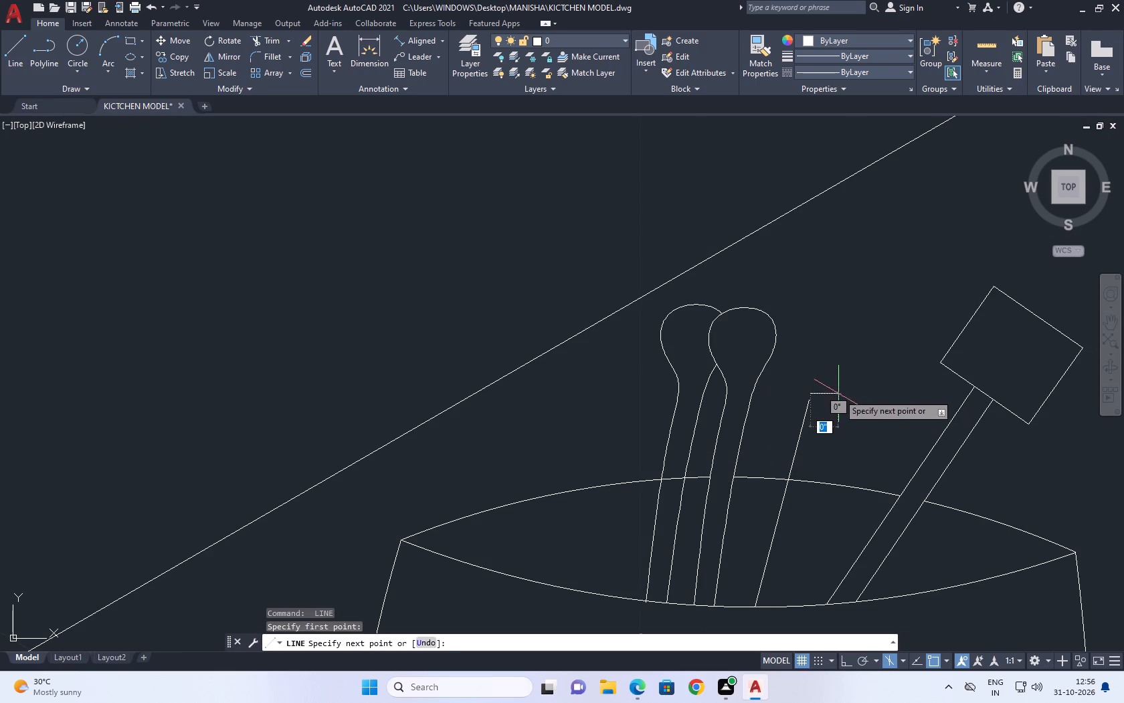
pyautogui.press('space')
# Close the new utensil as a narrow wedge with a short sloping top edge and a second side back to its base point.
pyautogui.press('space')
pyautogui.click(812, 403)
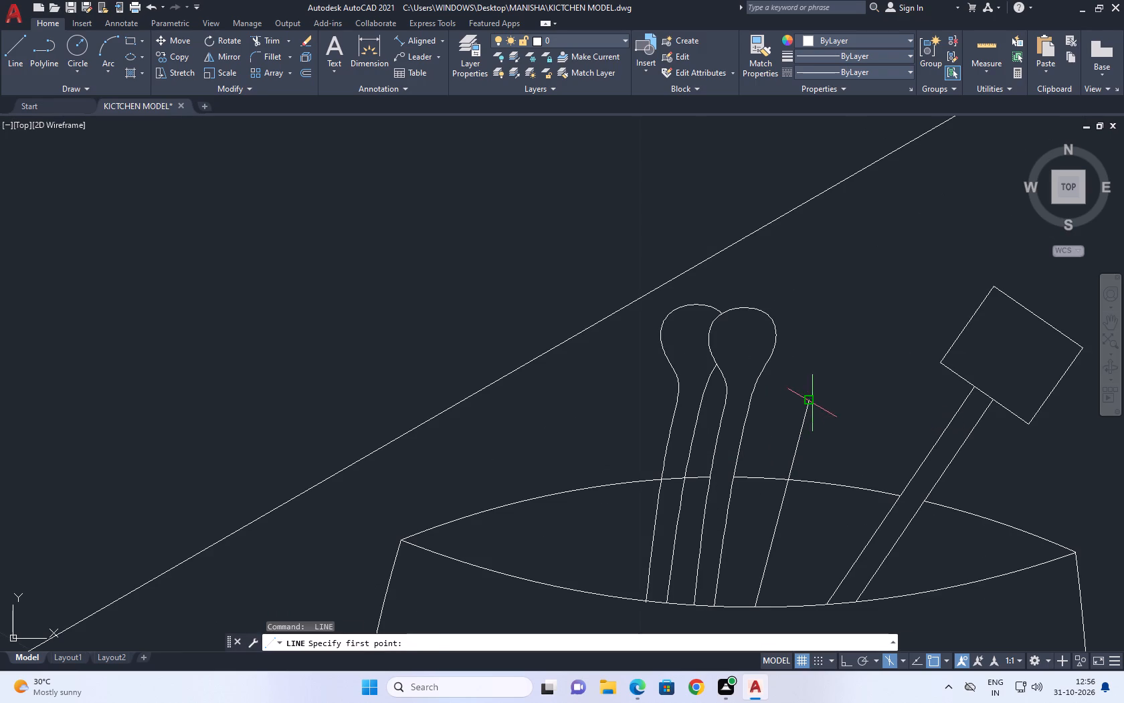
pyautogui.scroll(1, 822, 405)
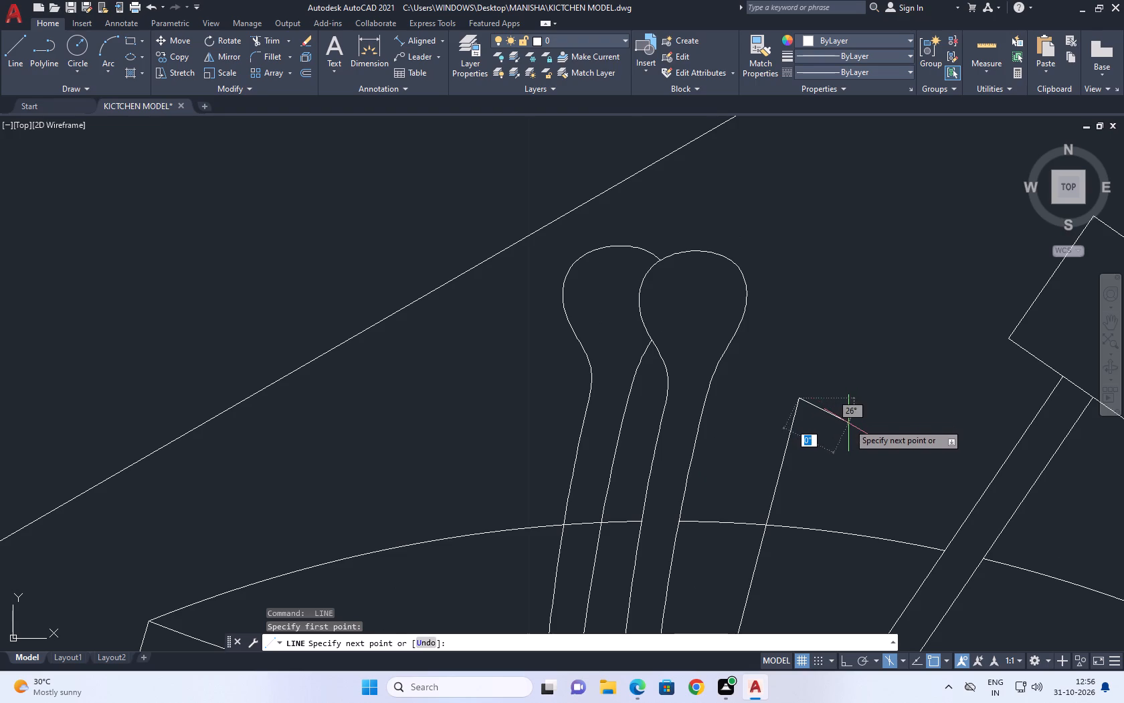
pyautogui.click(853, 428)
pyautogui.moveTo(830, 503); pyautogui.dragTo(824, 469, button='middle')
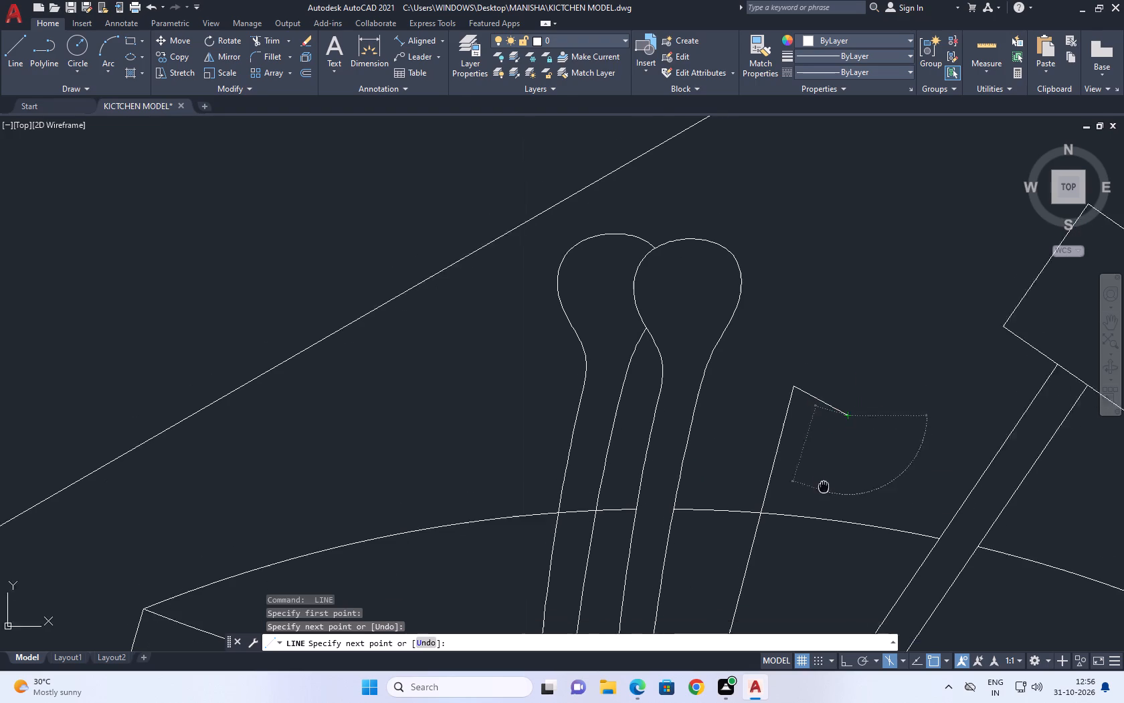
pyautogui.moveTo(824, 469); pyautogui.dragTo(837, 404, button='middle')
pyautogui.moveTo(816, 451); pyautogui.dragTo(812, 370, button='middle')
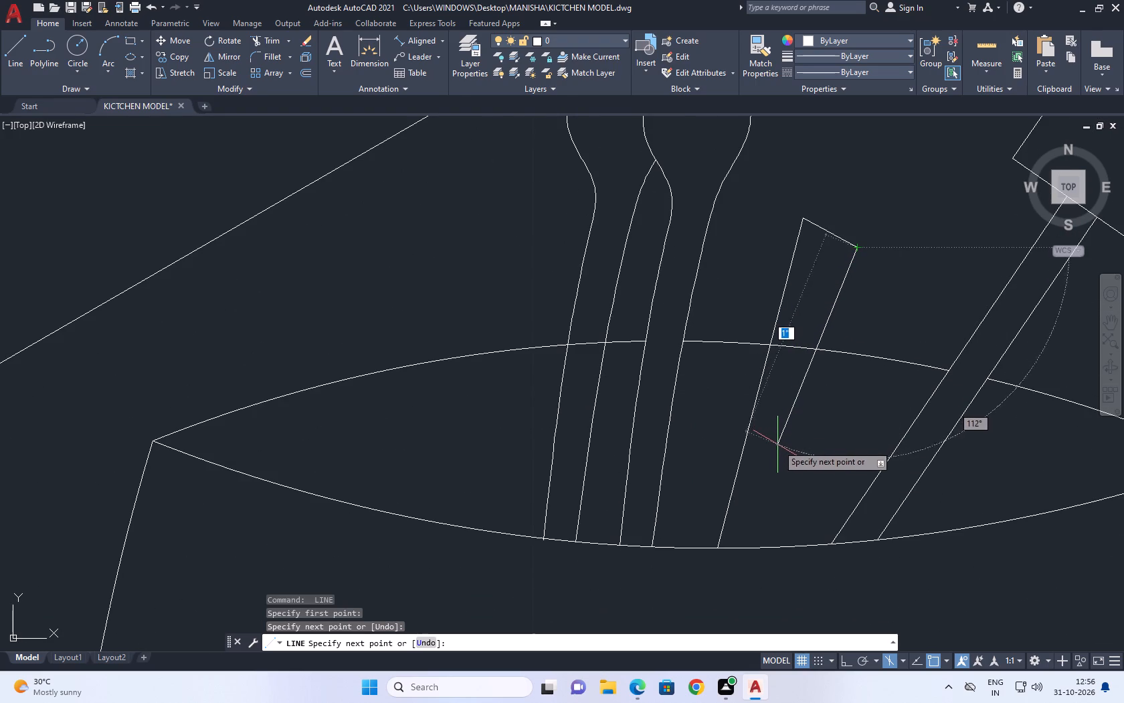
pyautogui.moveTo(769, 461); pyautogui.dragTo(775, 382, button='middle')
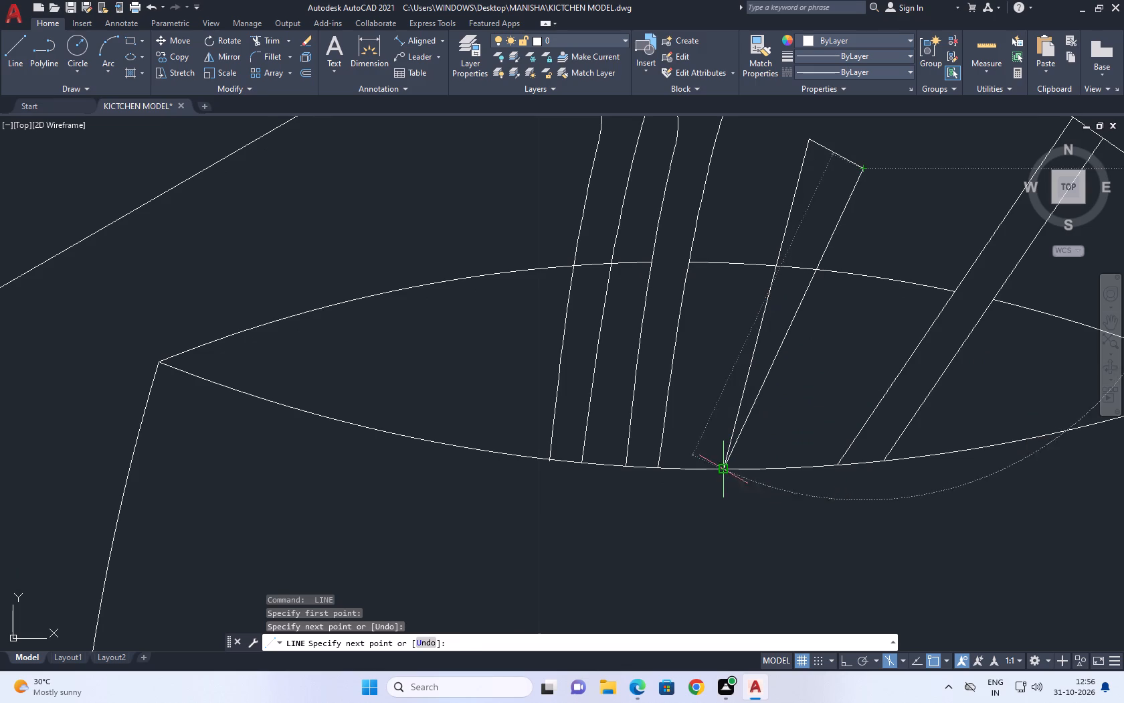
pyautogui.click(724, 469)
pyautogui.press('space')
# Draw a thin rectangular prong of three lines rising from the middle of the wedge-shaped utensil's sloping top edge.
pyautogui.moveTo(801, 323); pyautogui.dragTo(789, 390, button='middle')
pyautogui.moveTo(810, 277); pyautogui.dragTo(733, 446, button='middle')
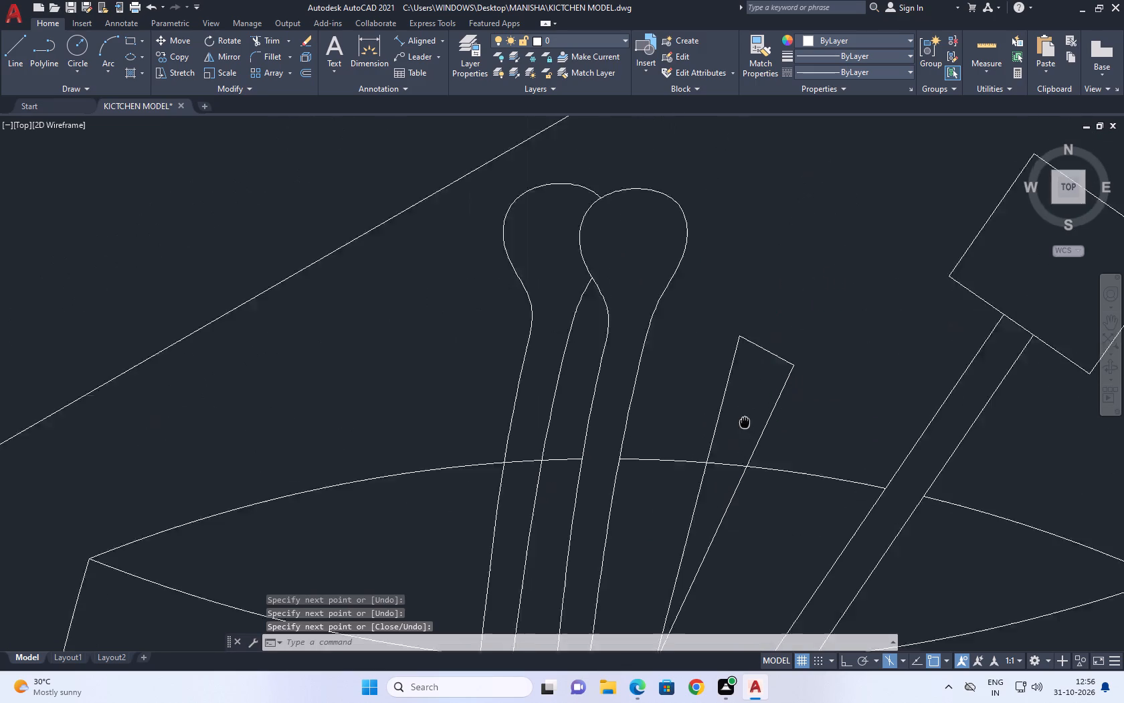
pyautogui.moveTo(733, 446); pyautogui.dragTo(682, 514, button='middle')
pyautogui.press('space')
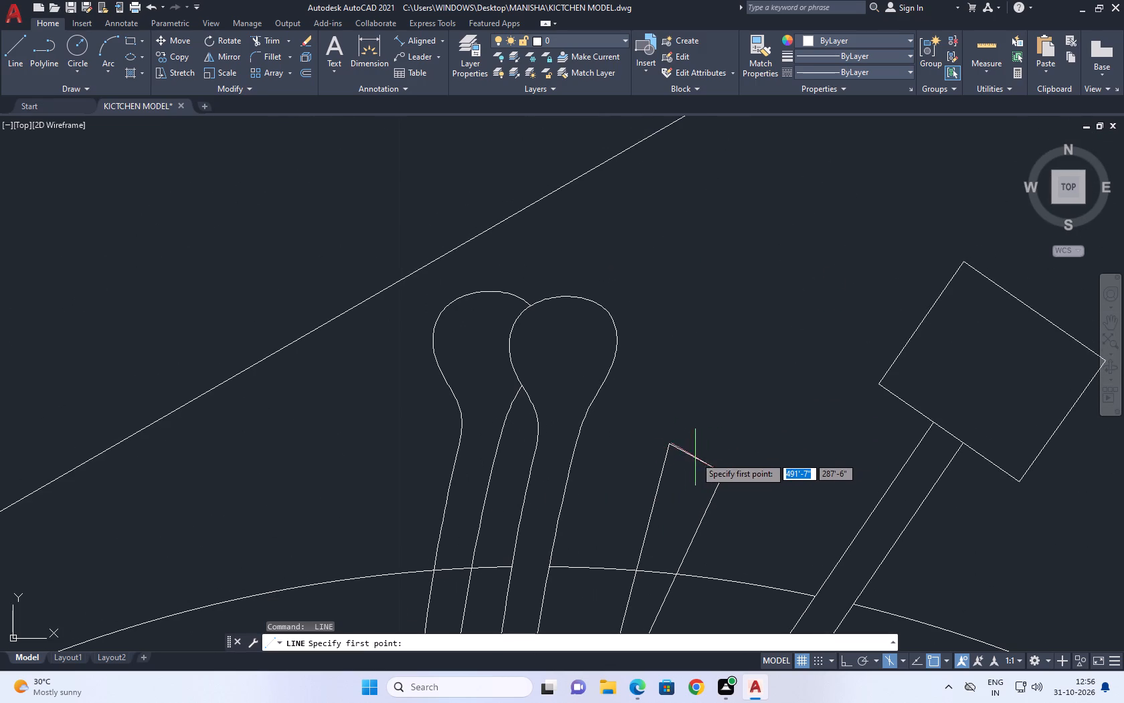
pyautogui.scroll(2, 691, 455)
pyautogui.click(687, 454)
pyautogui.moveTo(737, 359); pyautogui.dragTo(727, 431, button='middle')
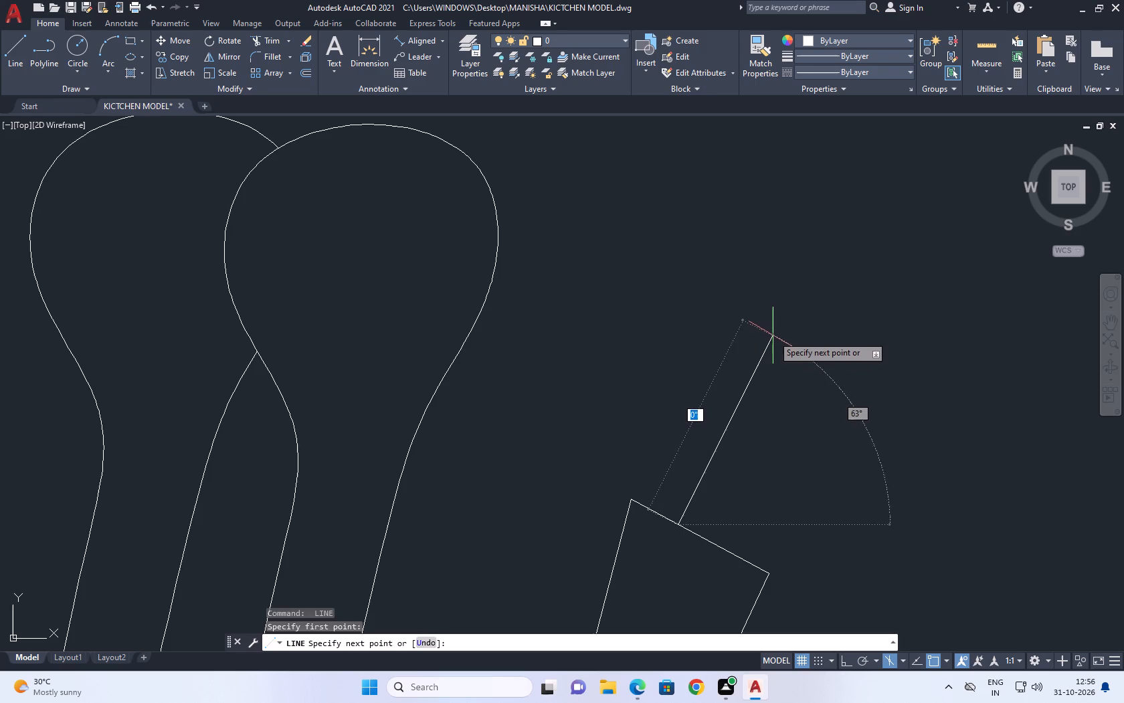
pyautogui.click(773, 334)
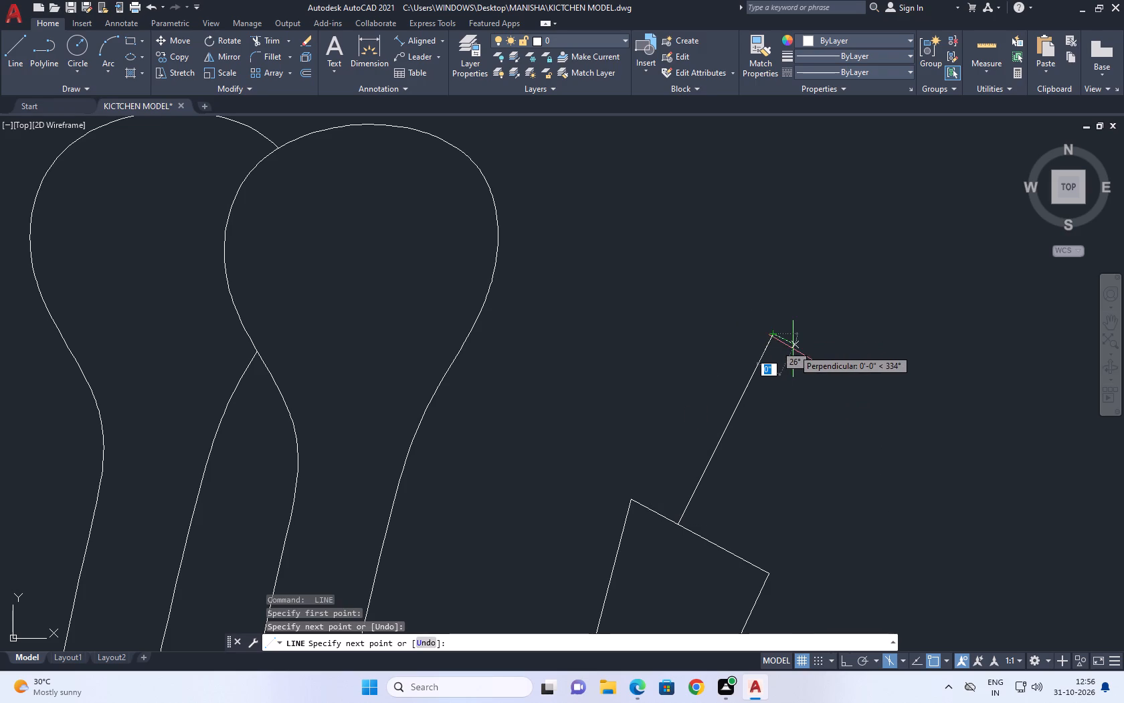
pyautogui.click(802, 349)
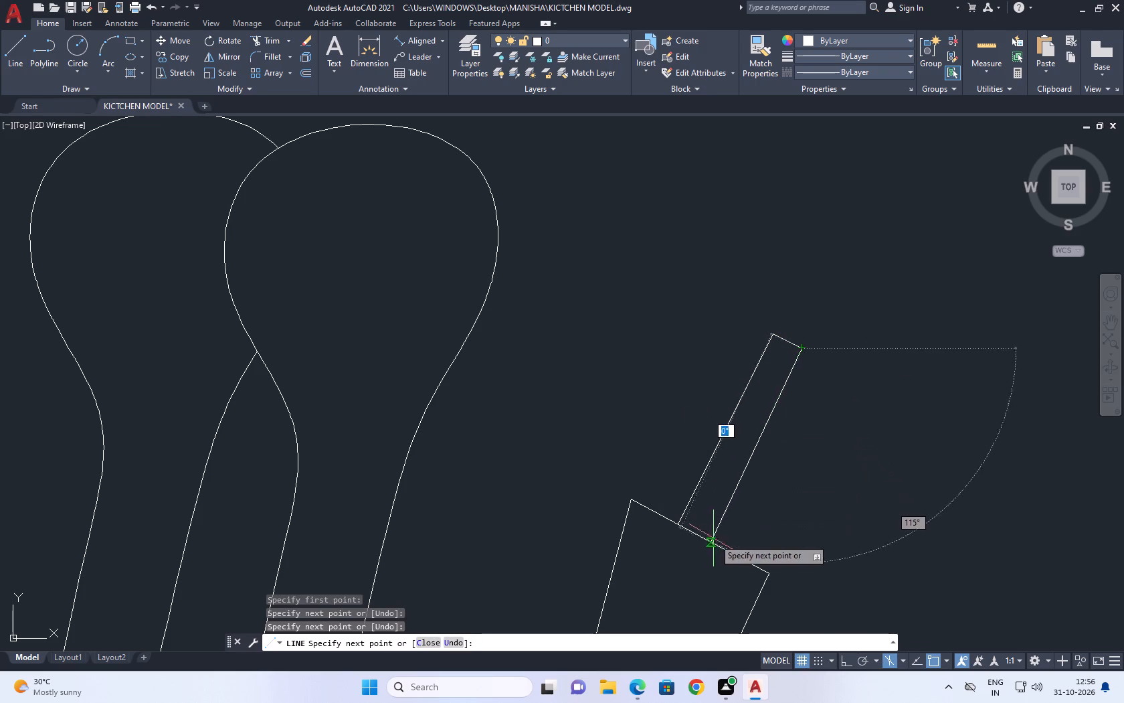
pyautogui.click(704, 545)
pyautogui.scroll(-3, 749, 451)
pyautogui.press('space')
# Draw a stepped notch from the prong's outer base point down into the wedge, and across past its side facing the square-headed utensil.
pyautogui.scroll(3, 735, 500)
pyautogui.scroll(-5, 749, 473)
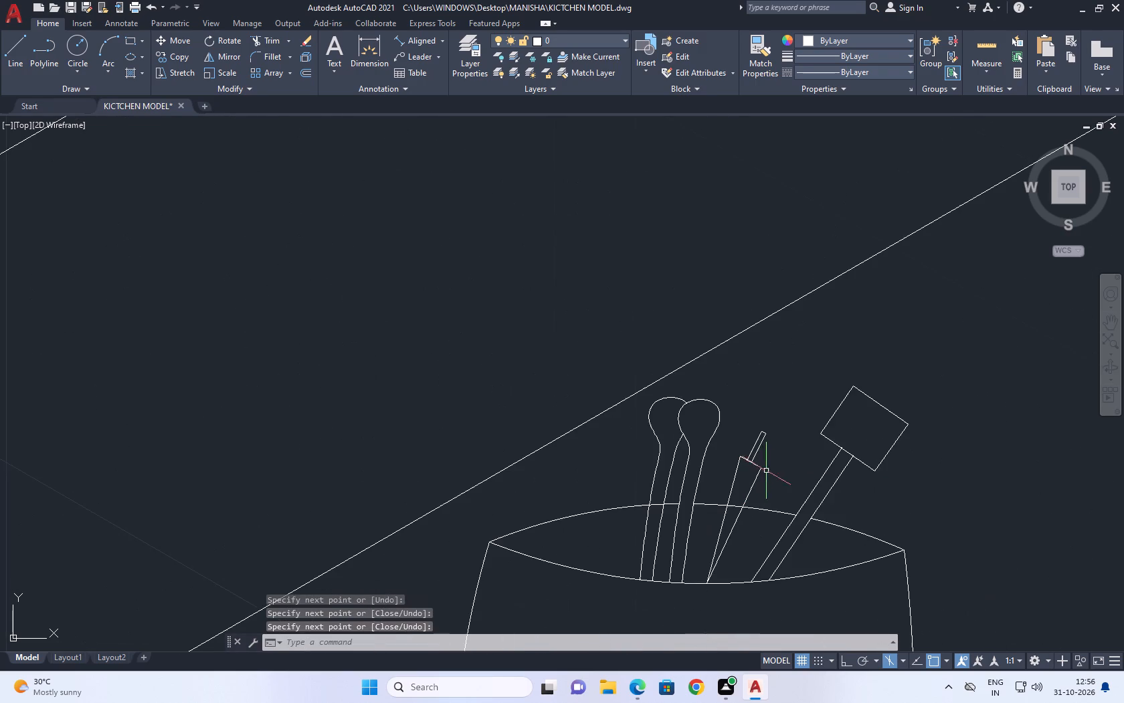
pyautogui.scroll(3, 747, 475)
pyautogui.press('space')
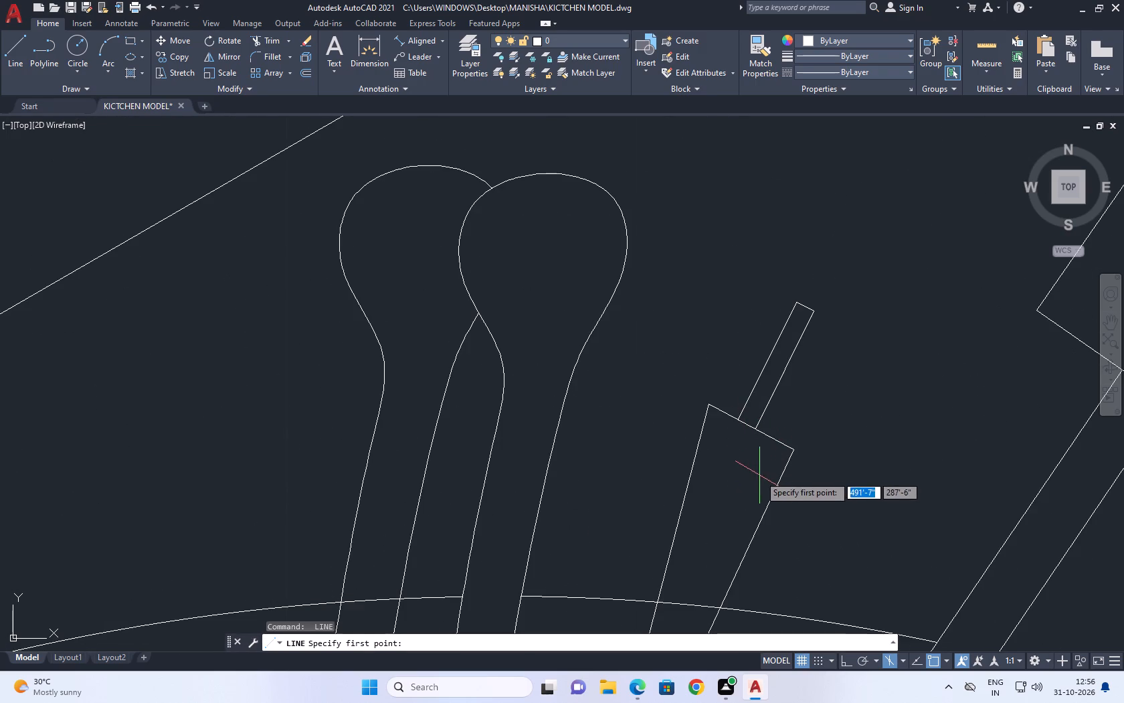
pyautogui.click(758, 426)
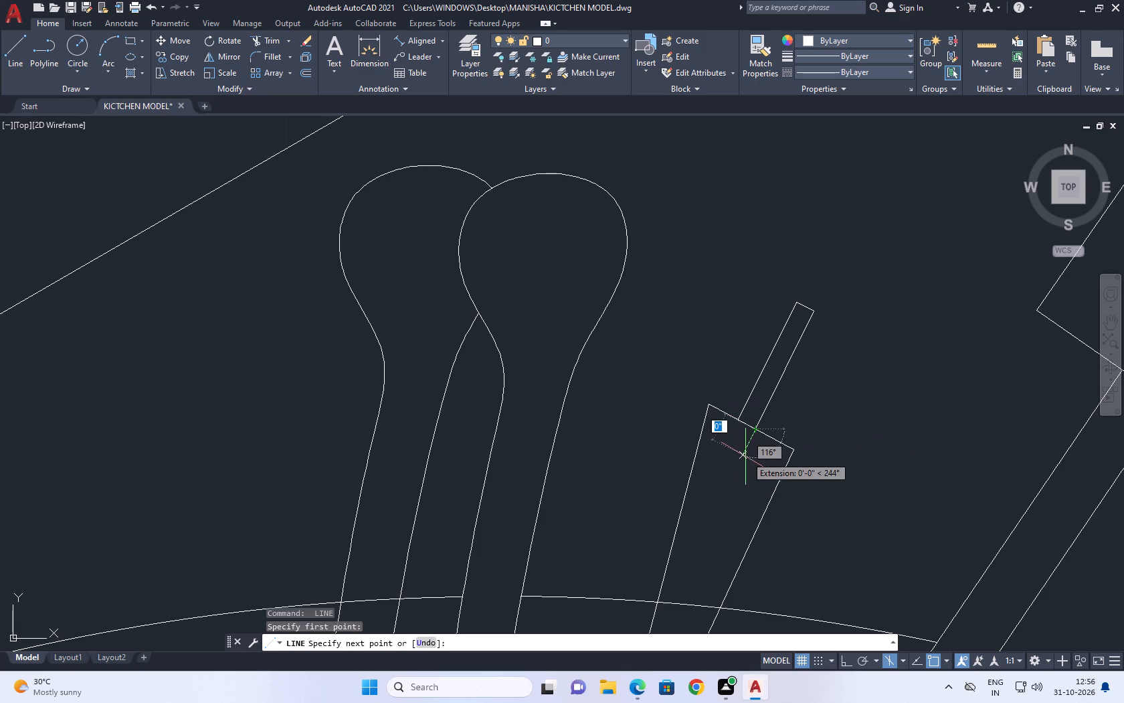
pyautogui.click(741, 465)
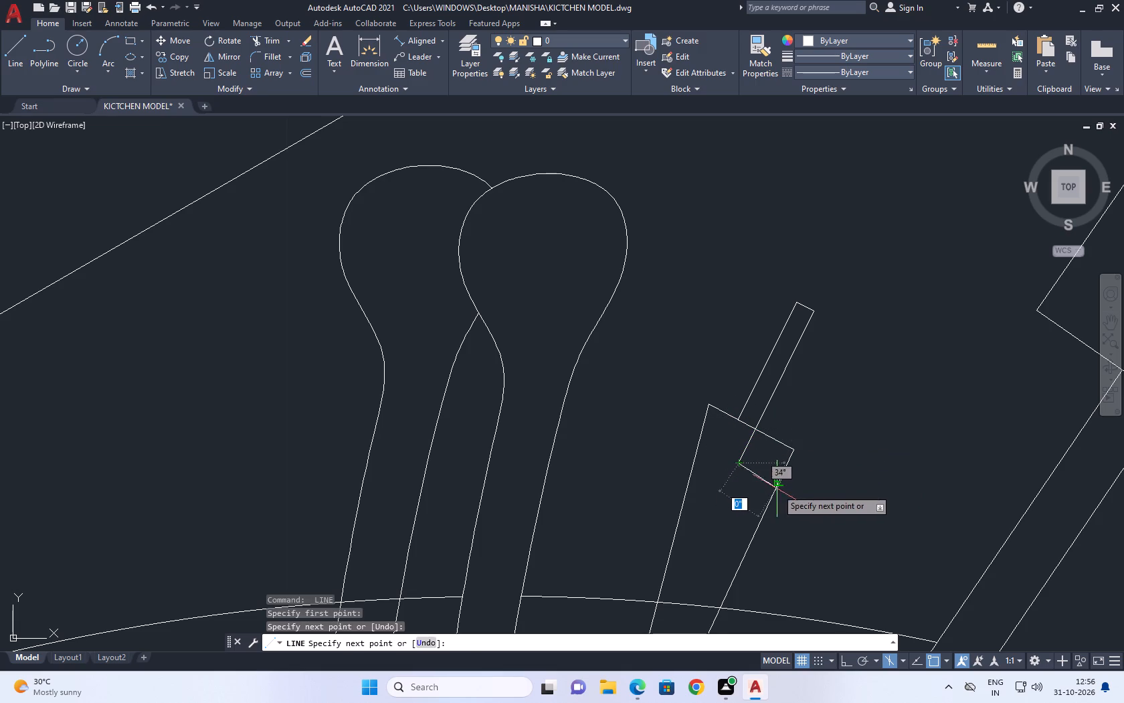
pyautogui.click(797, 491)
pyautogui.press('space')
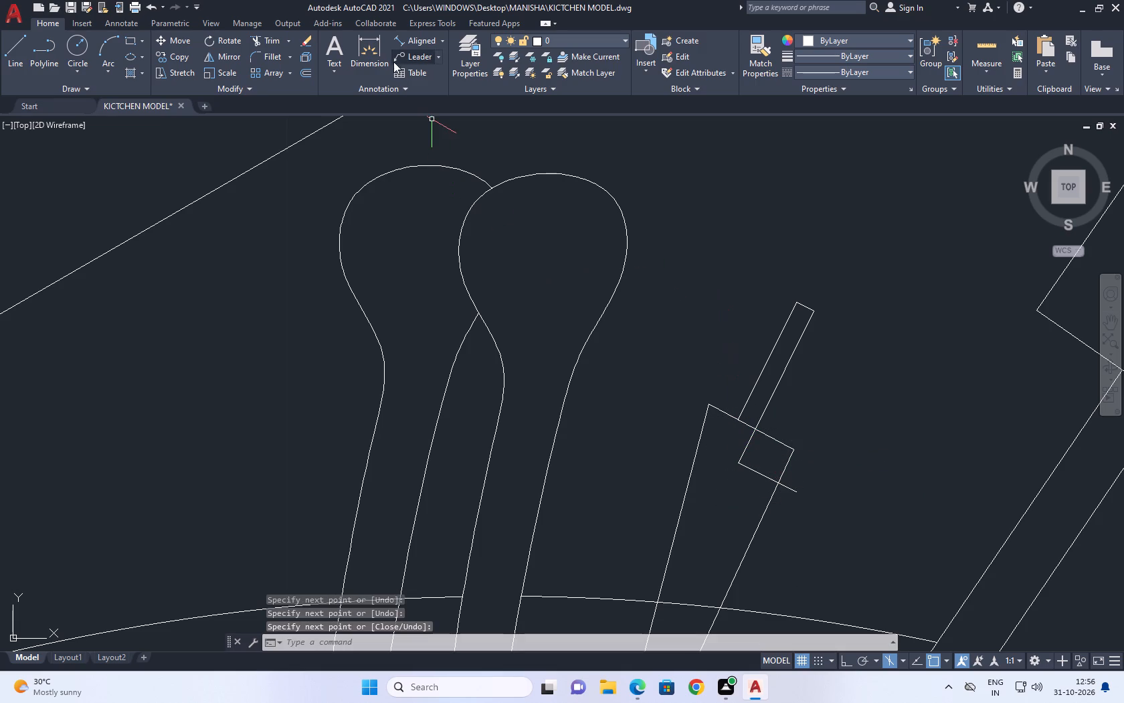
# Trim the wedge's upper corner, the notch line's overshoot and the top edge segment crossing the prong's base.
pyautogui.click(273, 42)
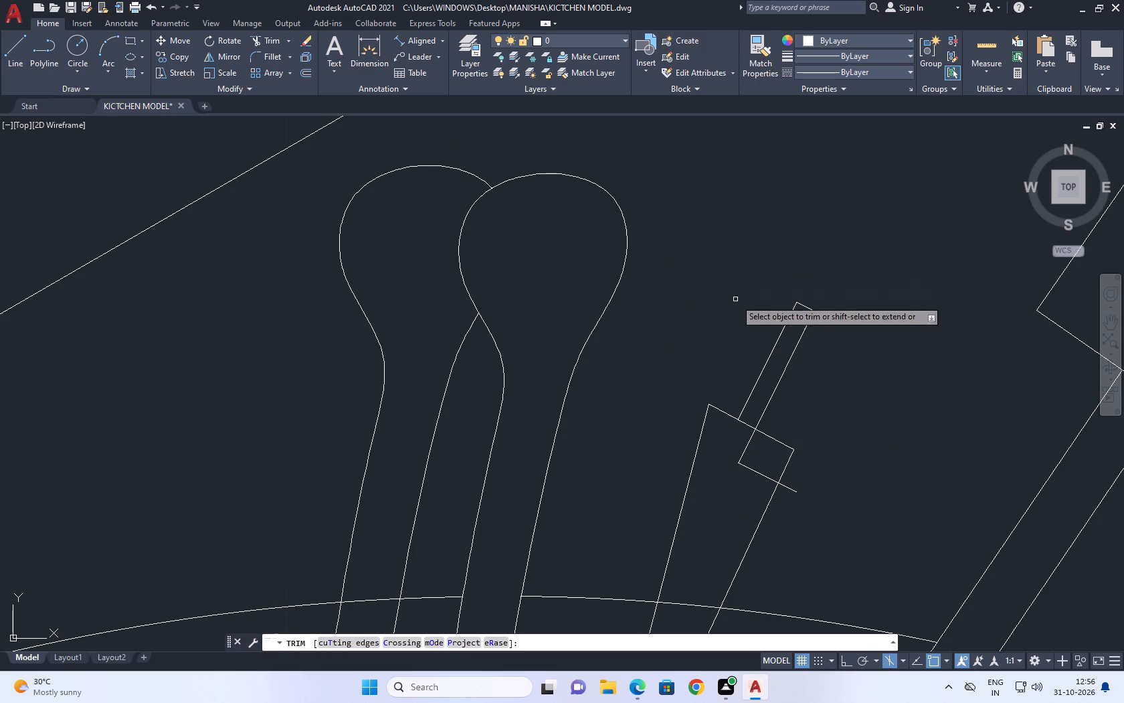
pyautogui.scroll(3, 781, 475)
pyautogui.click(771, 313)
pyautogui.click(830, 437)
pyautogui.click(813, 487)
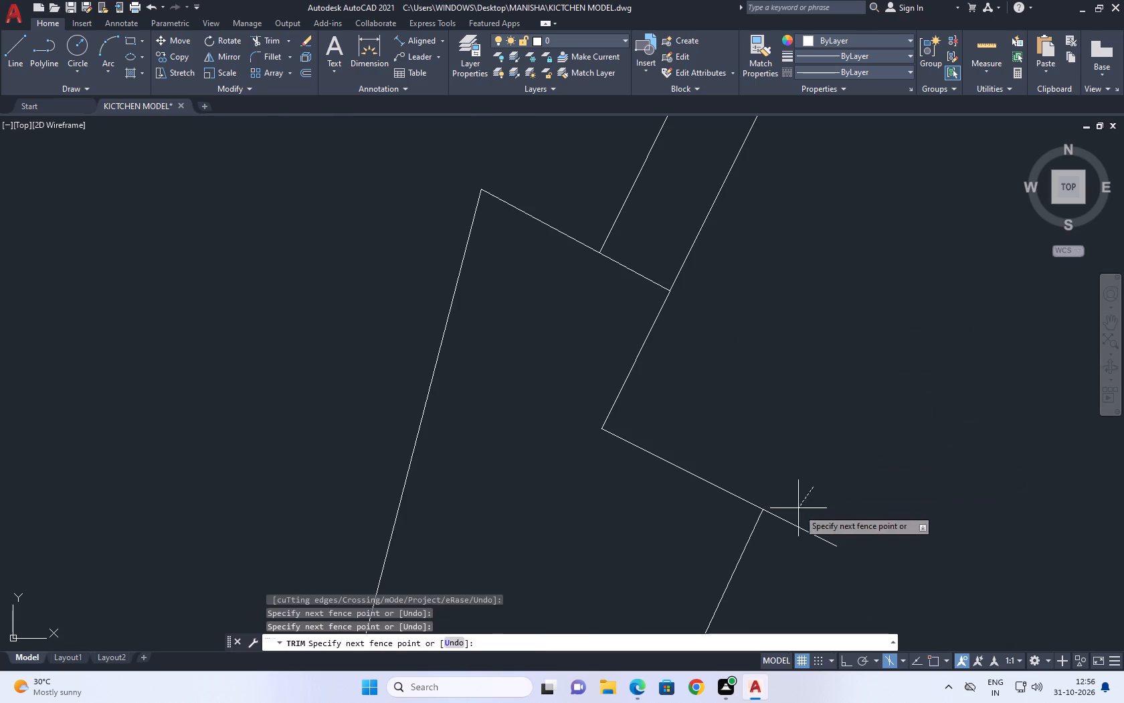
pyautogui.moveTo(797, 546); pyautogui.dragTo(795, 556)
pyautogui.click(670, 229)
pyautogui.moveTo(631, 283); pyautogui.dragTo(630, 289)
pyautogui.rightClick(757, 278)
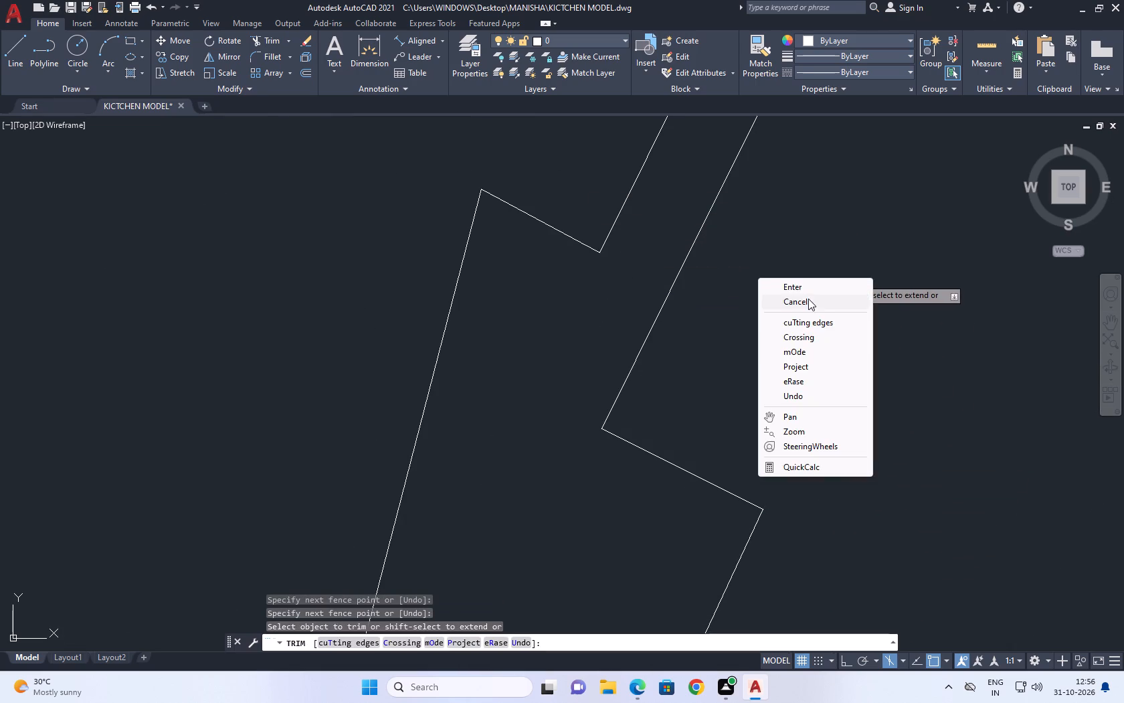
pyautogui.click(808, 299)
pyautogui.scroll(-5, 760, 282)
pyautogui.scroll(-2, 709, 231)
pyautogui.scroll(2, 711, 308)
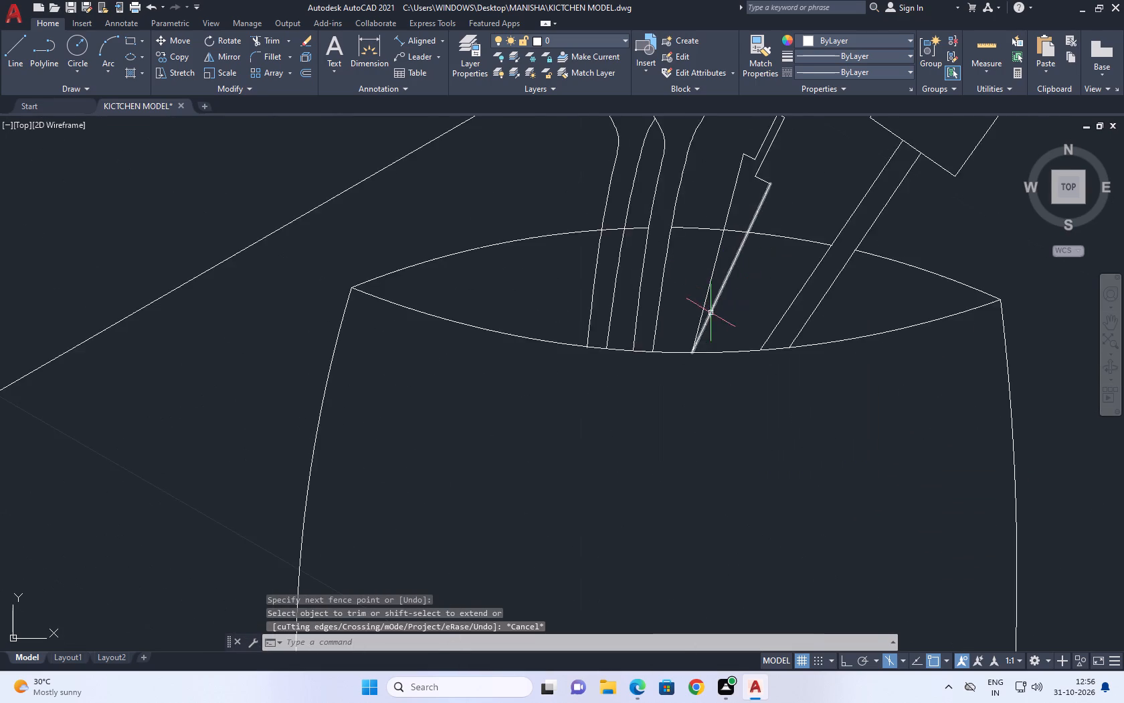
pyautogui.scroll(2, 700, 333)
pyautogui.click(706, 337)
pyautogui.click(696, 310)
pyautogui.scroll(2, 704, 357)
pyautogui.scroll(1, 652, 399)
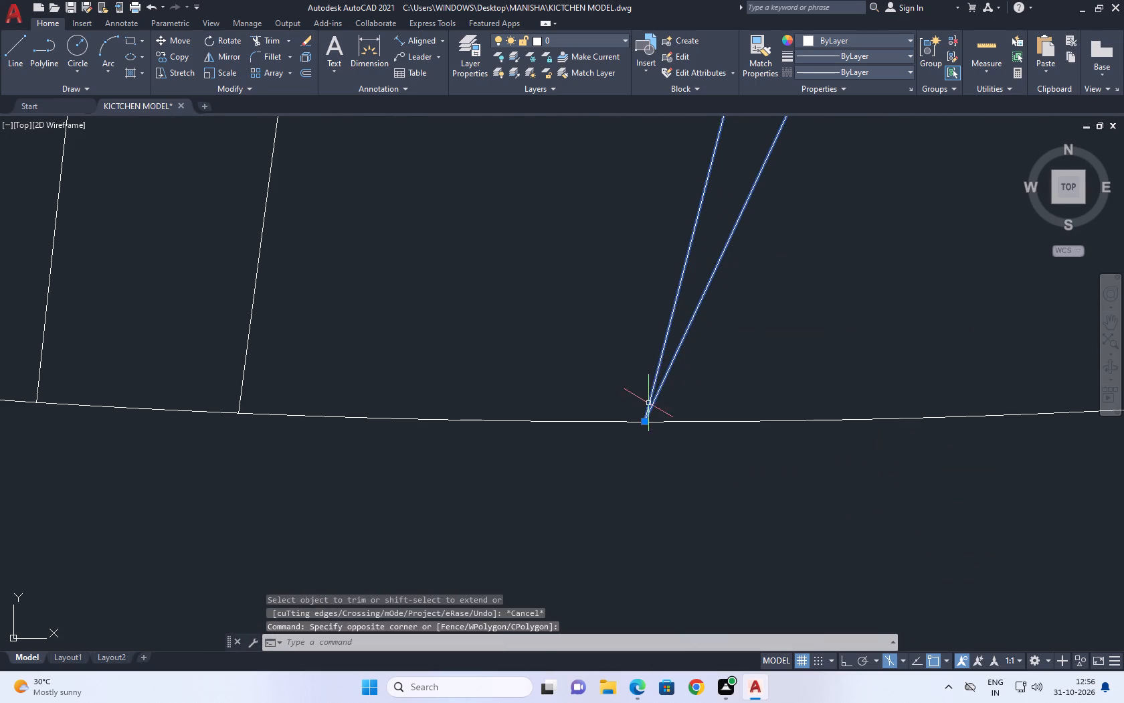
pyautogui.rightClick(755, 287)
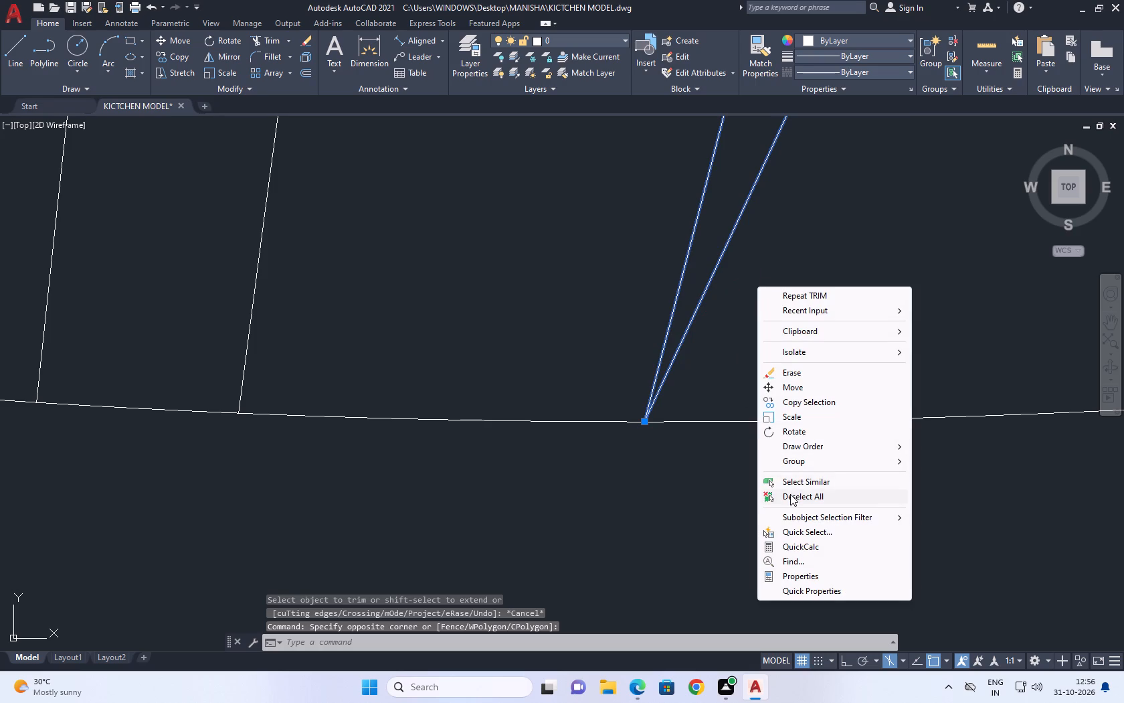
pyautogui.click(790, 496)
# Stretch the lower end of the wedge's notched side slightly along the front rim arc, separating it from the other side.
pyautogui.moveTo(725, 384); pyautogui.dragTo(716, 378)
pyautogui.click(687, 323)
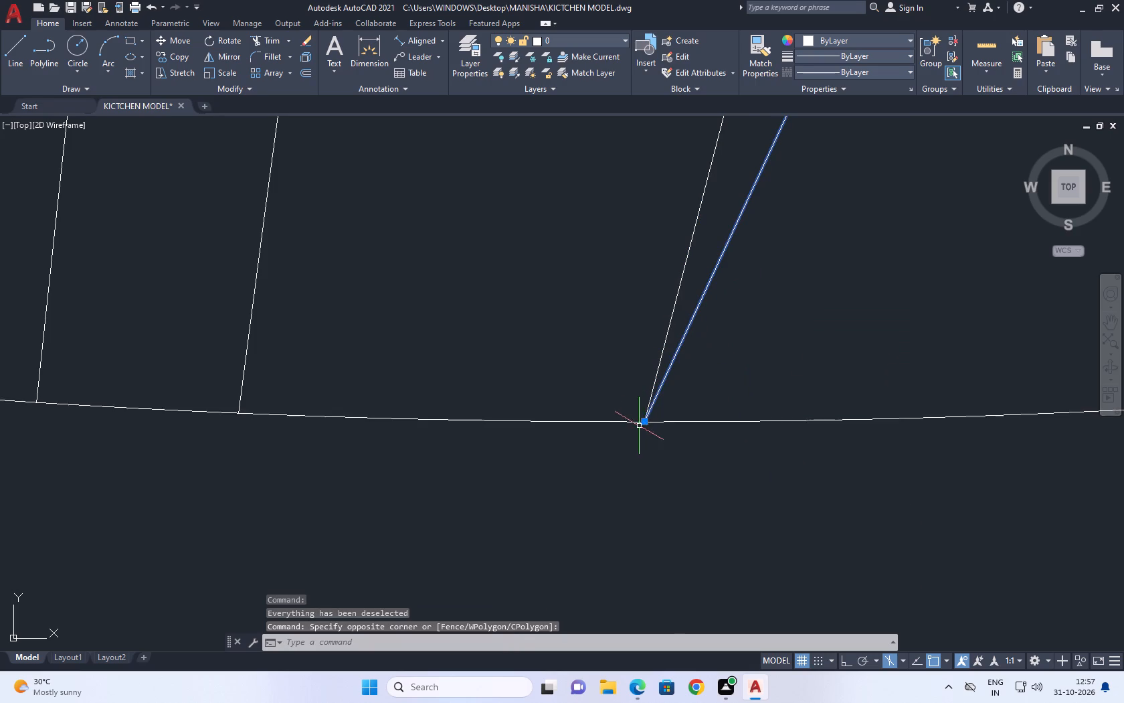
pyautogui.click(642, 420)
pyautogui.moveTo(688, 422); pyautogui.dragTo(696, 424)
pyautogui.scroll(-4, 771, 412)
pyautogui.rightClick(801, 371)
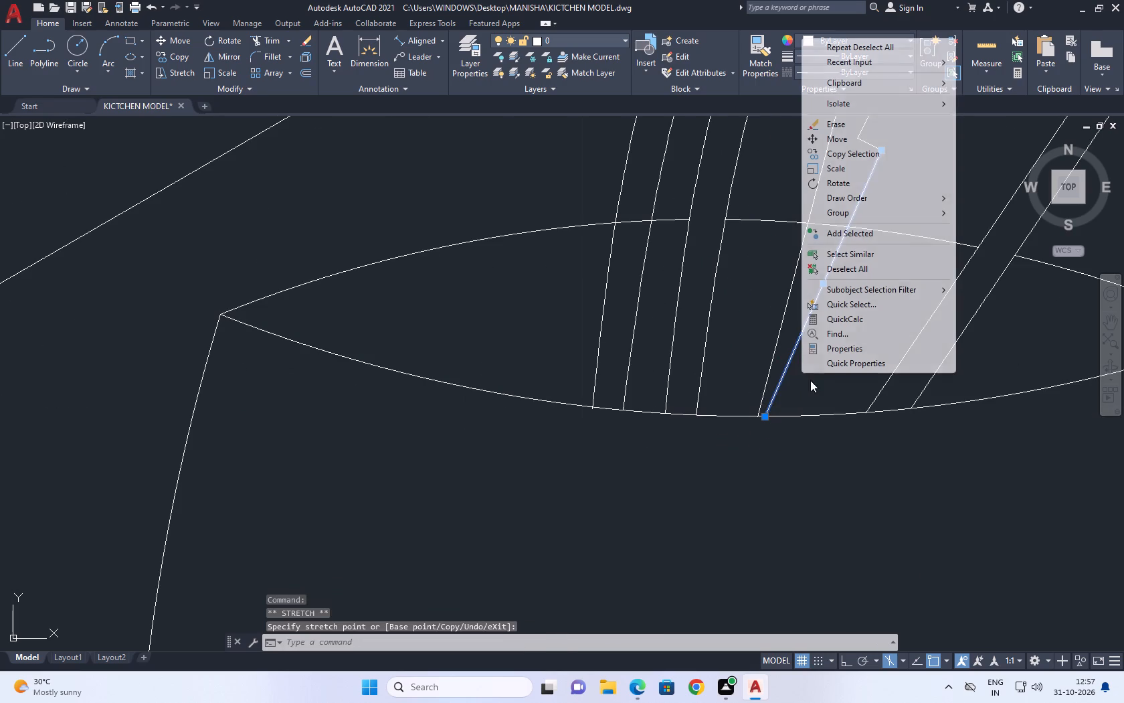
pyautogui.click(845, 270)
# Trim the back rim arc segment crossing between the two sides of the wedge-shaped utensil.
pyautogui.moveTo(777, 380); pyautogui.dragTo(739, 443, button='middle')
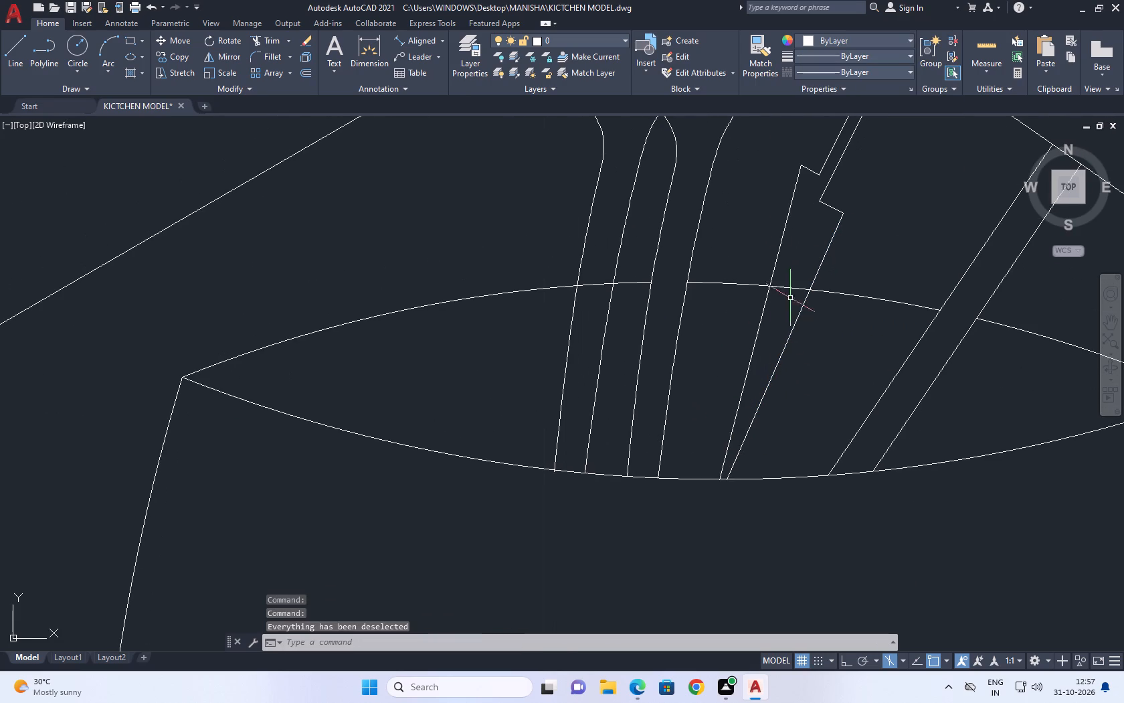
pyautogui.click(264, 43)
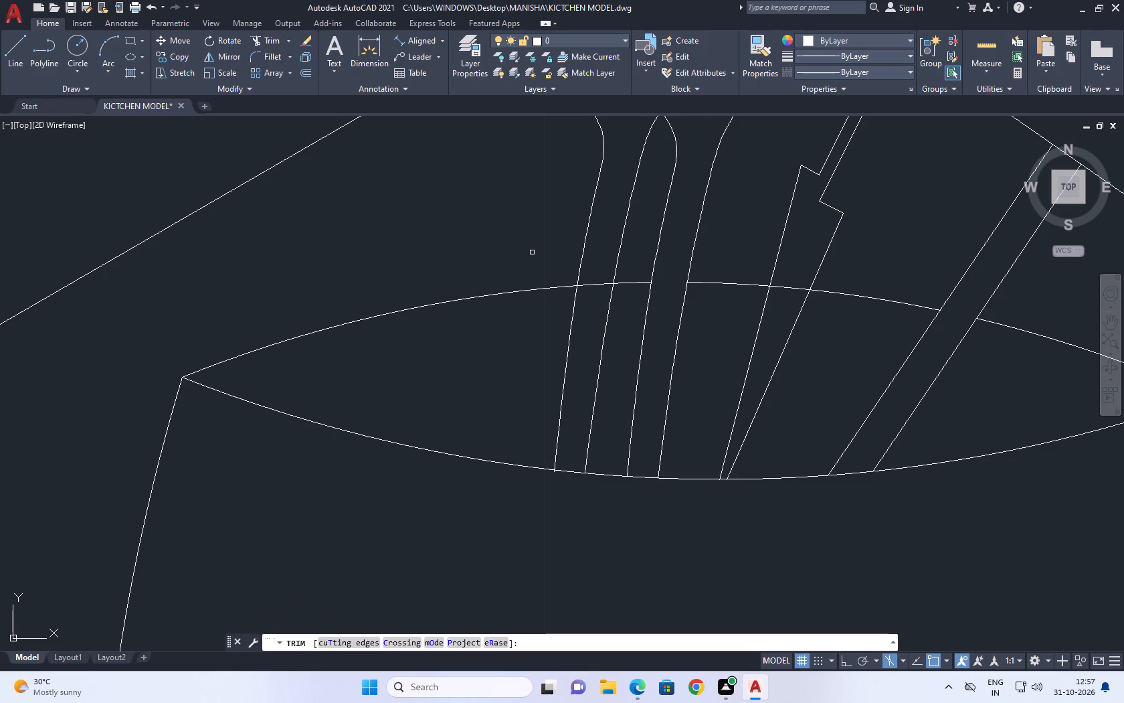
pyautogui.moveTo(763, 283); pyautogui.dragTo(763, 314, button='middle')
pyautogui.click(787, 320)
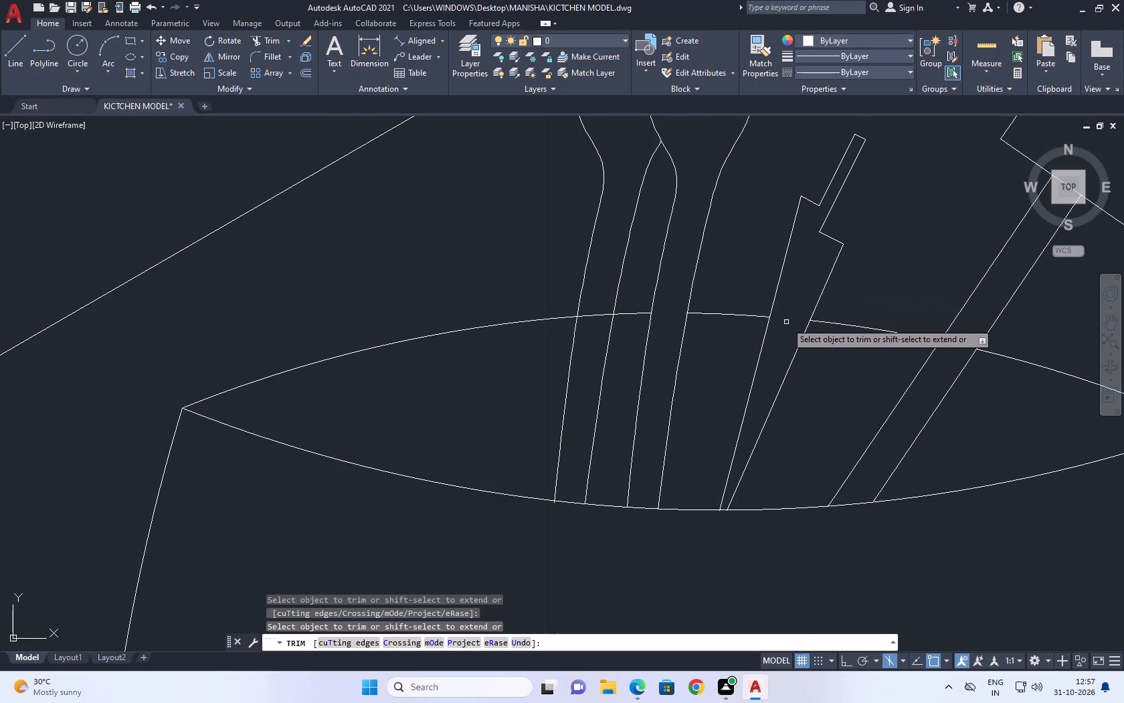
pyautogui.rightClick(800, 282)
pyautogui.click(832, 303)
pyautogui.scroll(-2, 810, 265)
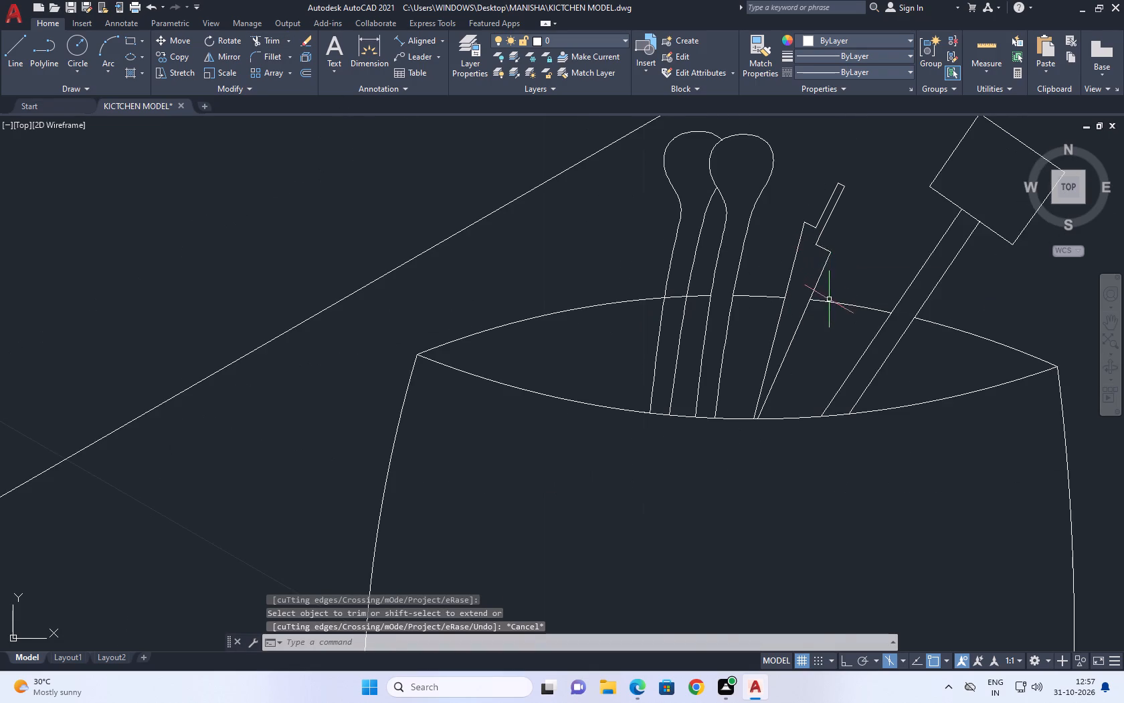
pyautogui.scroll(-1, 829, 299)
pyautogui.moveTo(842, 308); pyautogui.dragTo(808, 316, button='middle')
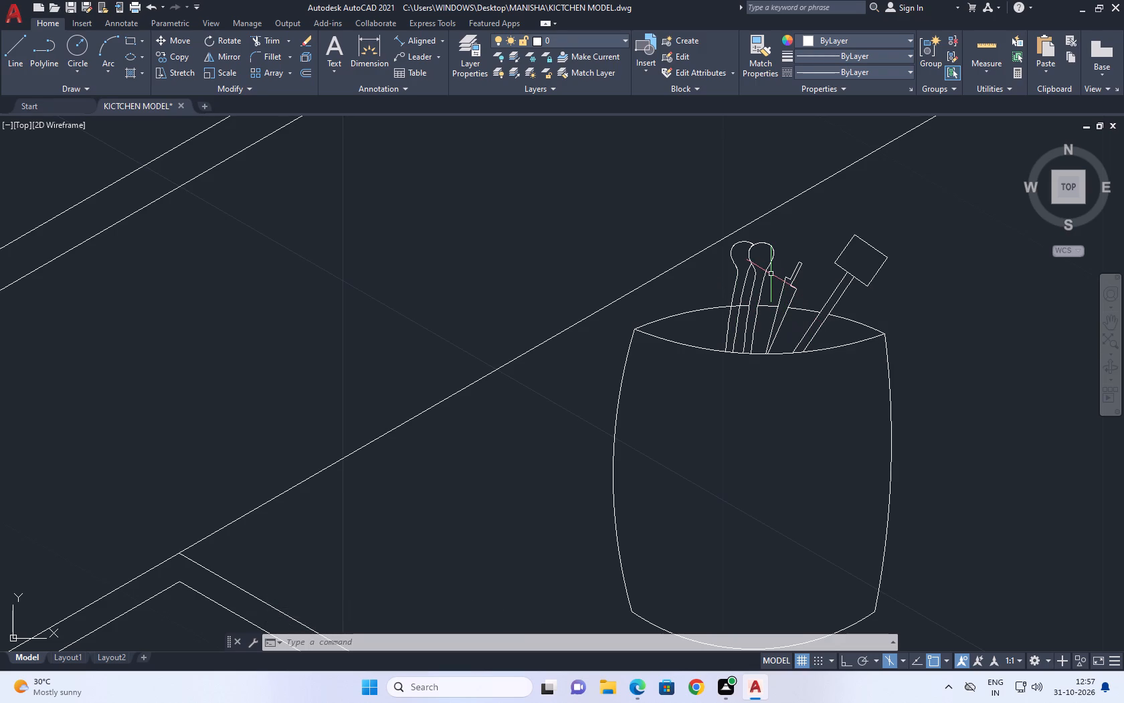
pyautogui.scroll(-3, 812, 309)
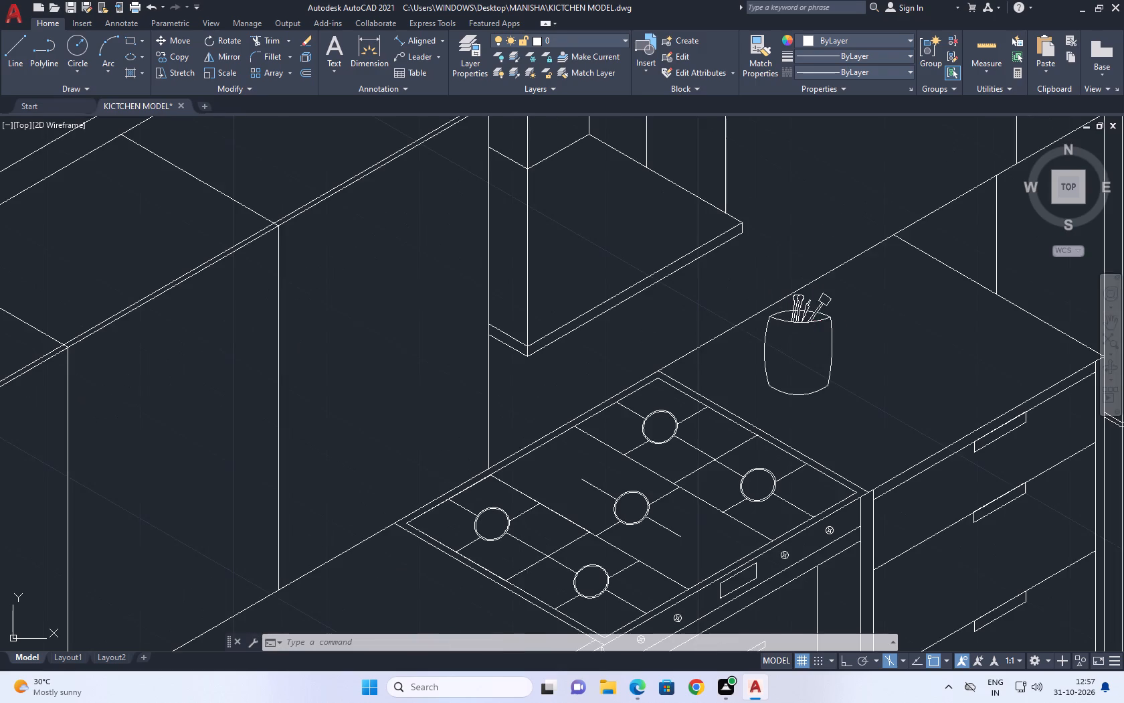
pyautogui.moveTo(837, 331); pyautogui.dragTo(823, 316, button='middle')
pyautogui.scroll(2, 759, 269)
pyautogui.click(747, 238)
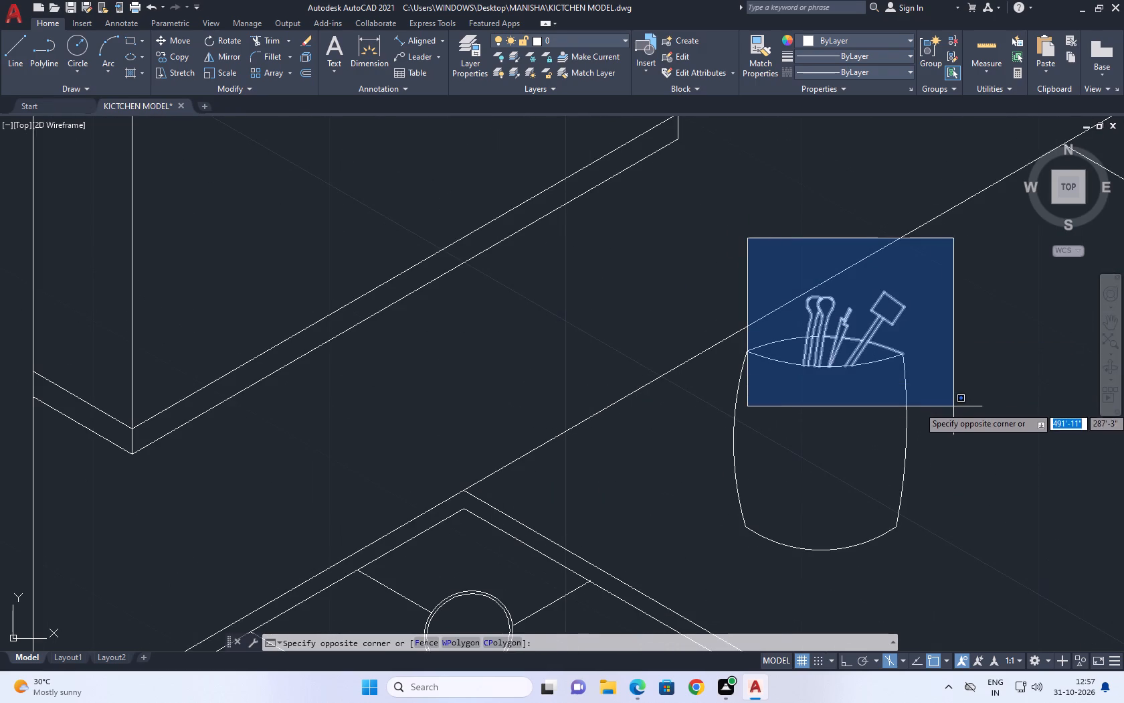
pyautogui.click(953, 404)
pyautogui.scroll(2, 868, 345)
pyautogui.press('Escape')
# Scale up all the utensils in the vessel freehand, without the rim arcs, from a base point on the front rim.
pyautogui.moveTo(867, 313); pyautogui.dragTo(868, 337, button='middle')
pyautogui.moveTo(959, 337); pyautogui.dragTo(952, 324)
pyautogui.click(913, 254)
pyautogui.scroll(2, 909, 311)
pyautogui.moveTo(918, 347); pyautogui.dragTo(869, 311)
pyautogui.click(824, 269)
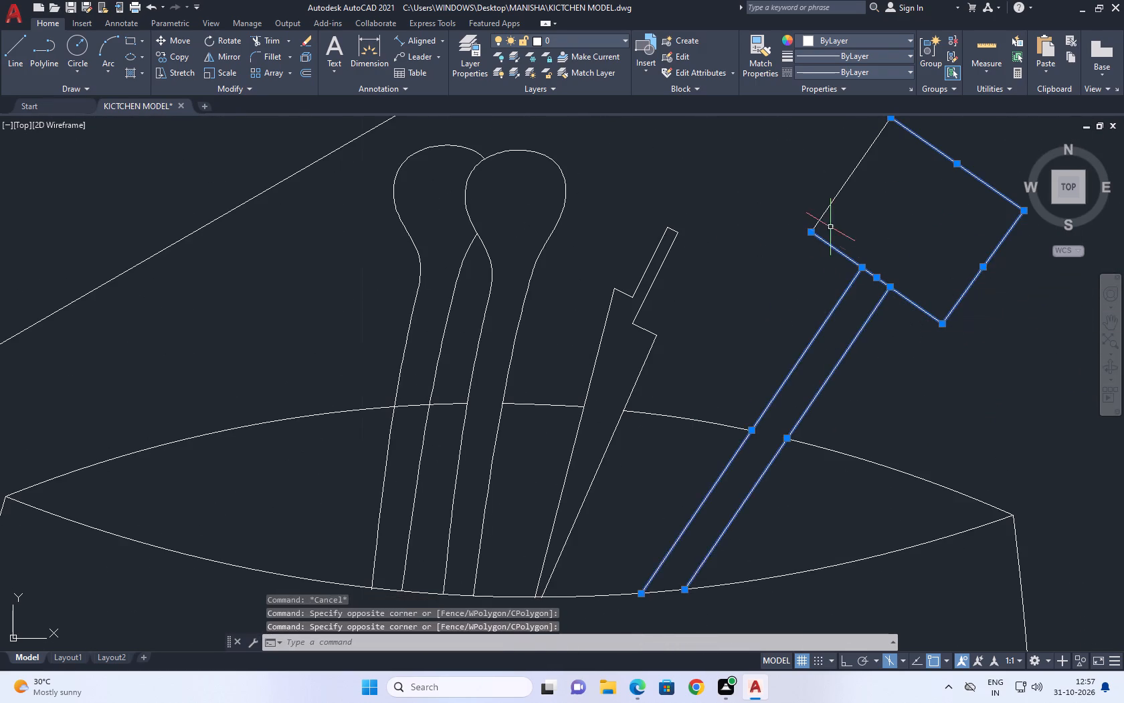
pyautogui.moveTo(830, 266); pyautogui.dragTo(834, 295, button='middle')
pyautogui.moveTo(873, 251); pyautogui.dragTo(857, 236)
pyautogui.click(824, 202)
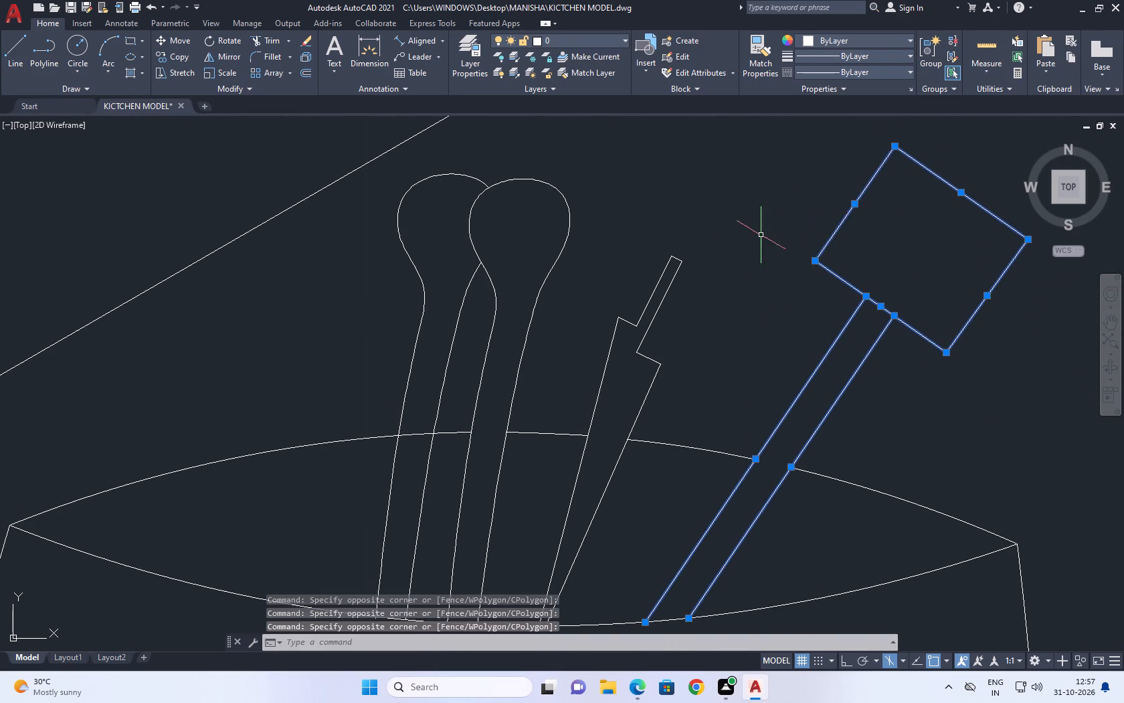
pyautogui.moveTo(765, 275); pyautogui.dragTo(895, 305, button='middle')
pyautogui.moveTo(494, 187); pyautogui.dragTo(507, 189)
pyautogui.scroll(-1, 702, 277)
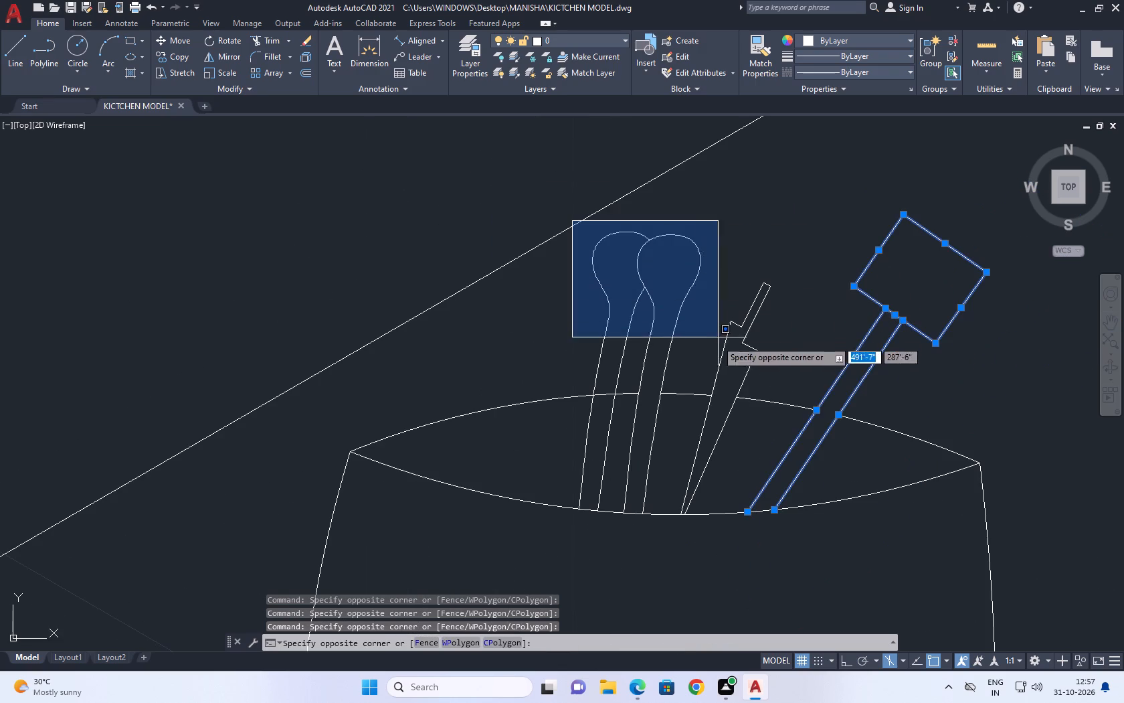
pyautogui.click(719, 533)
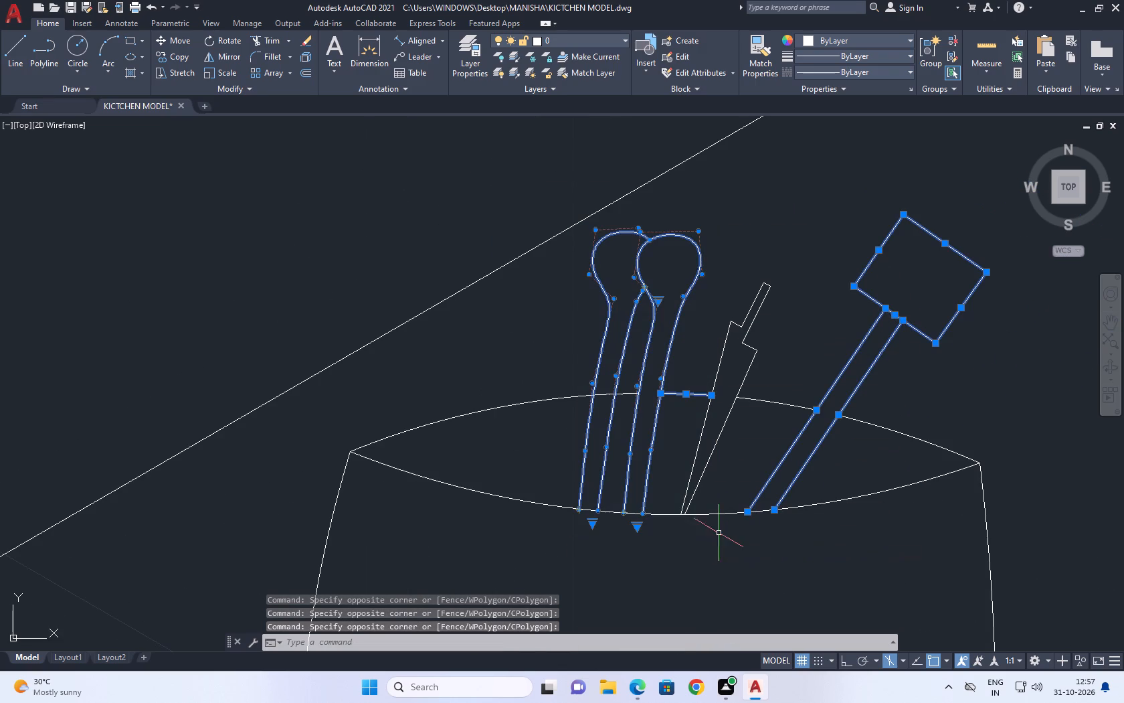
pyautogui.scroll(2, 656, 334)
pyautogui.moveTo(693, 385); pyautogui.dragTo(700, 394, button='middle')
pyautogui.scroll(1, 728, 376)
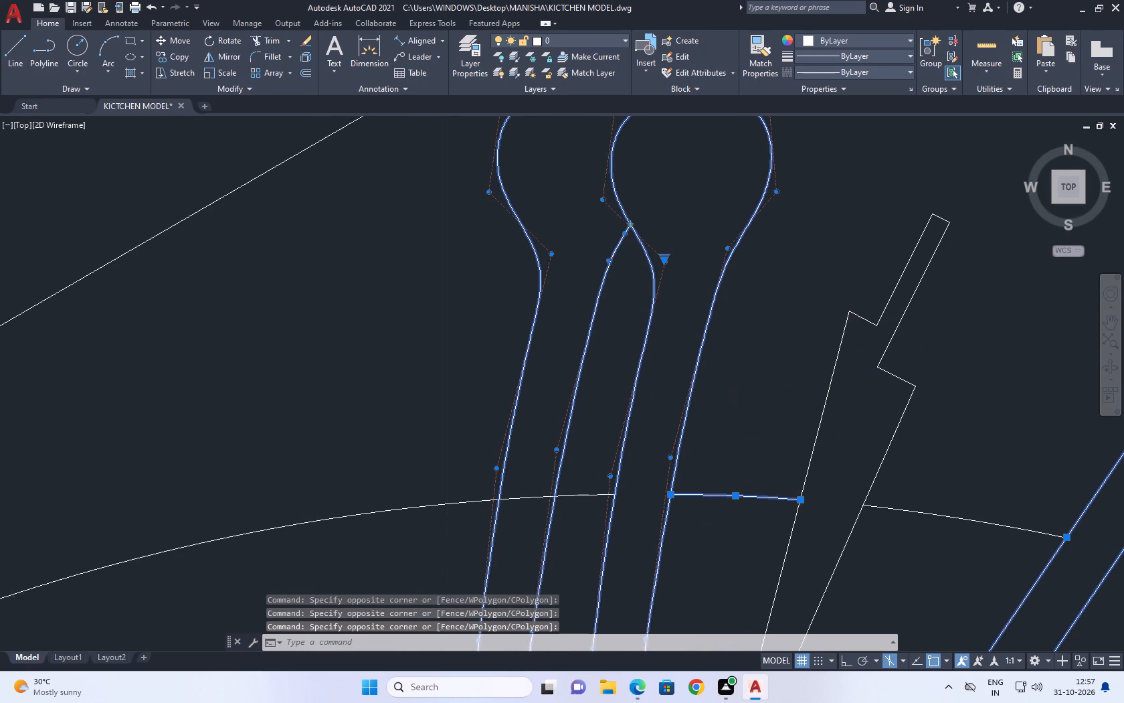
pyautogui.keyDown('shift'); pyautogui.click(730, 582); pyautogui.keyUp('shift')
pyautogui.keyDown('shift'); pyautogui.moveTo(721, 514); pyautogui.dragTo(728, 502); pyautogui.keyUp('shift')
pyautogui.scroll(-5, 706, 455)
pyautogui.scroll(3, 743, 414)
pyautogui.click(713, 505)
pyautogui.click(646, 440)
pyautogui.scroll(1, 681, 357)
pyautogui.moveTo(619, 540); pyautogui.dragTo(600, 506)
pyautogui.moveTo(574, 469); pyautogui.dragTo(586, 464)
pyautogui.scroll(-2, 671, 392)
pyautogui.scroll(2, 694, 406)
pyautogui.moveTo(711, 455); pyautogui.dragTo(692, 428)
pyautogui.click(630, 341)
pyautogui.scroll(-4, 670, 343)
pyautogui.moveTo(623, 398); pyautogui.dragTo(707, 367, button='middle')
pyautogui.write('SC')
pyautogui.press('space')
pyautogui.scroll(1, 723, 413)
pyautogui.click(719, 416)
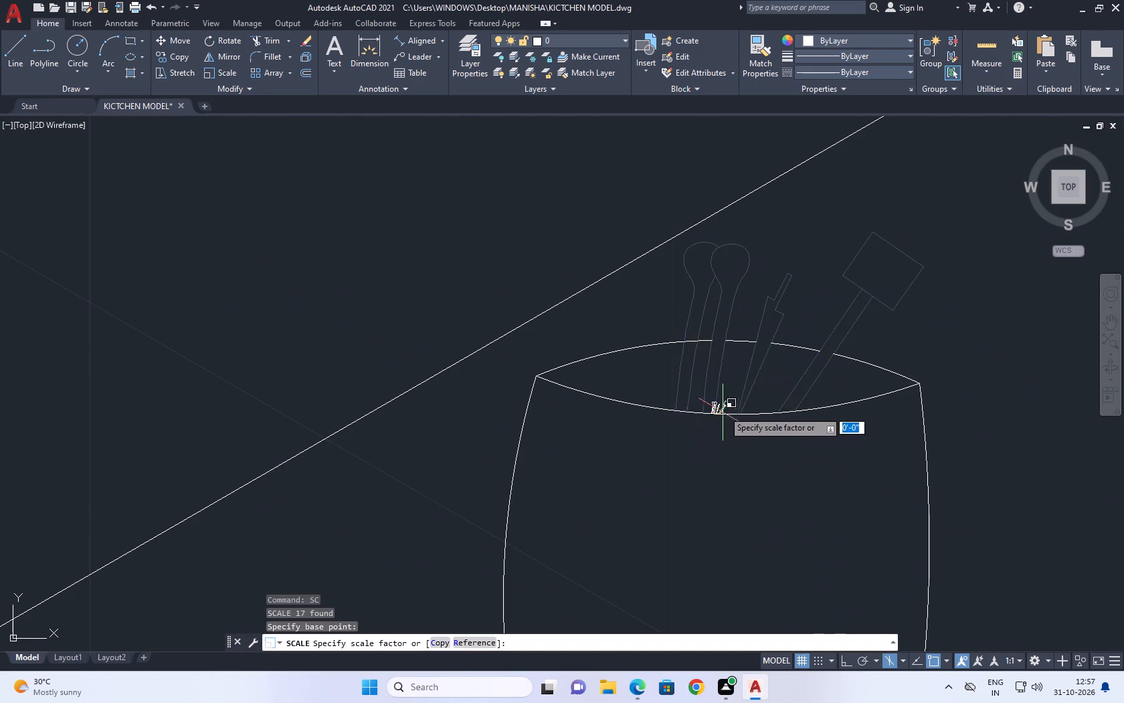
pyautogui.click(865, 332)
# Trim the back rim arc ends that protrude inside the enlarged round-headed, wedge-shaped and square-headed utensils.
pyautogui.scroll(1, 795, 316)
pyautogui.moveTo(798, 329); pyautogui.dragTo(819, 351, button='middle')
pyautogui.press('t')
pyautogui.write('R')
pyautogui.press('space')
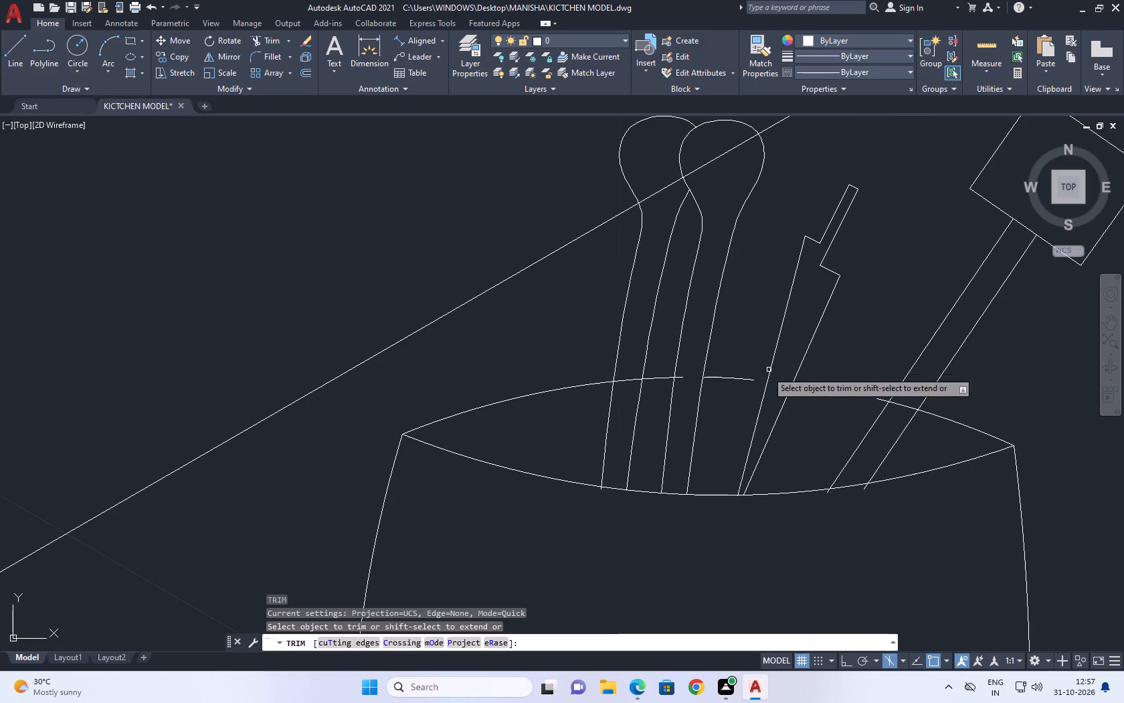
pyautogui.scroll(1, 680, 383)
pyautogui.click(681, 374)
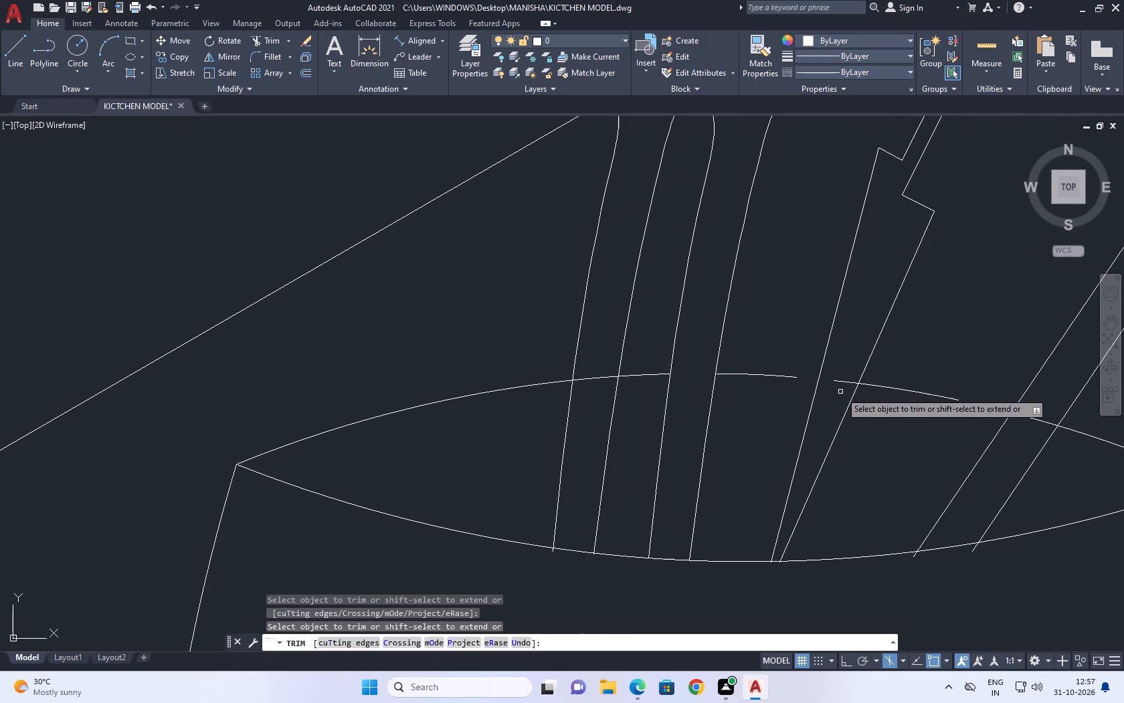
pyautogui.click(846, 380)
pyautogui.click(840, 395)
pyautogui.scroll(-1, 815, 375)
pyautogui.click(949, 402)
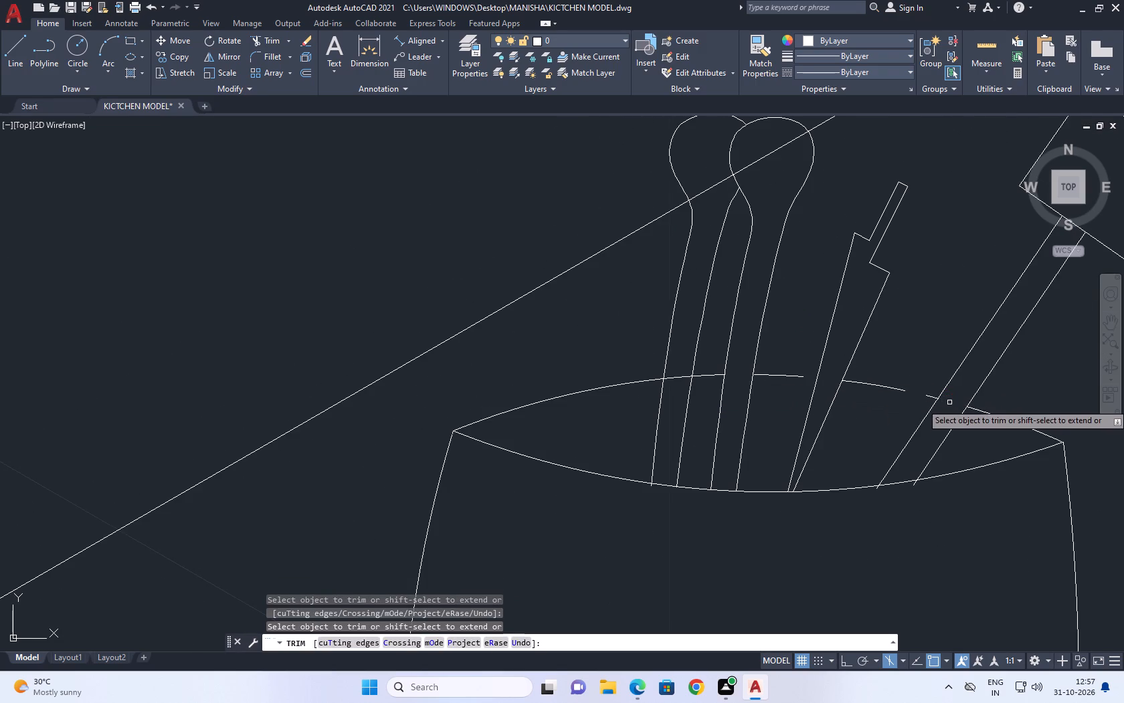
# Trim the lower ends of the square-headed and wedge-shaped utensils where they overshoot the front rim arc.
pyautogui.scroll(3, 927, 487)
pyautogui.click(885, 461)
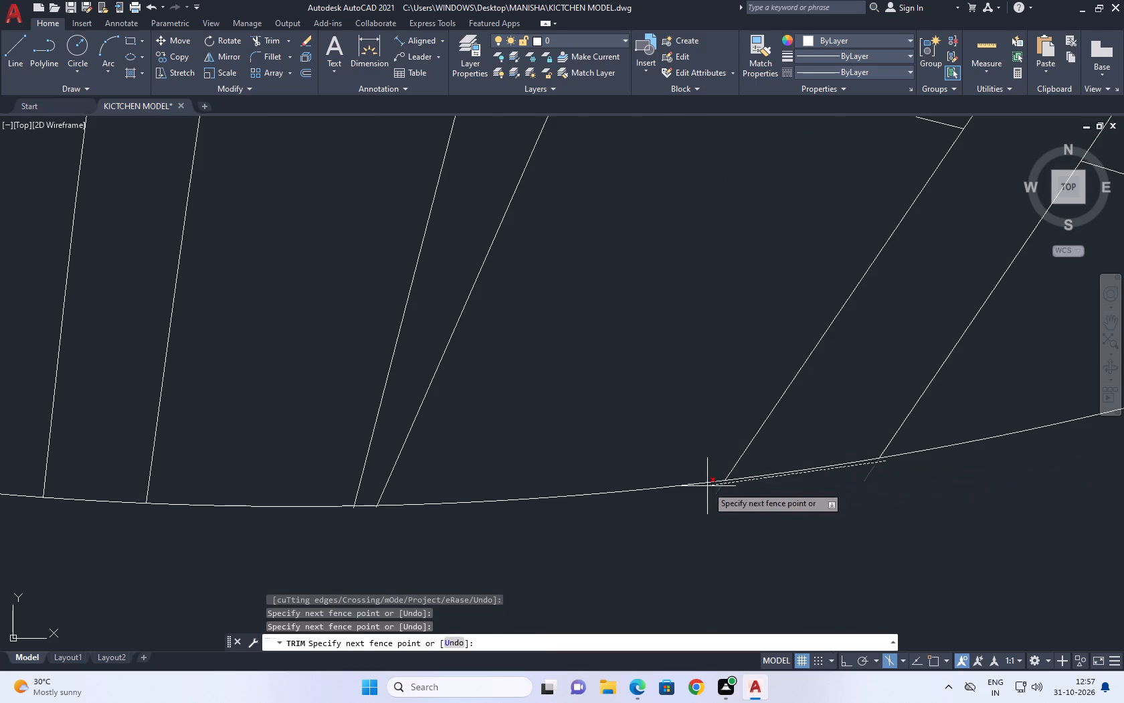
pyautogui.click(707, 489)
pyautogui.scroll(-4, 825, 465)
pyautogui.press('Escape')
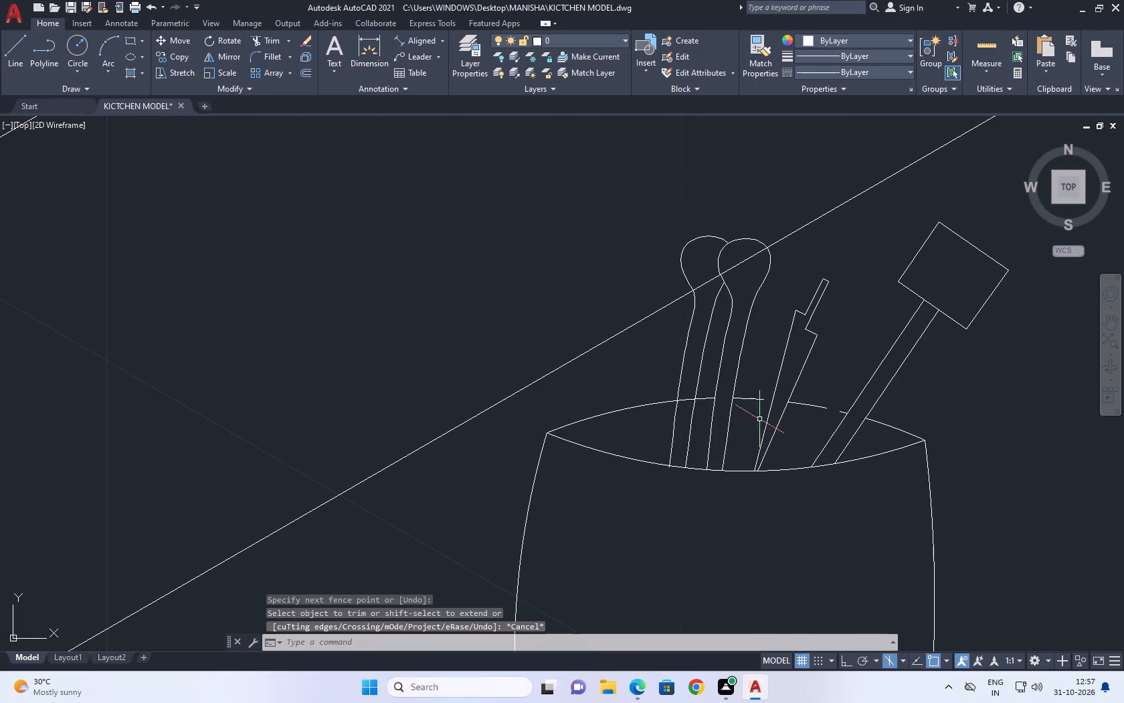
pyautogui.scroll(1, 759, 419)
pyautogui.scroll(1, 614, 512)
pyautogui.press('space')
pyautogui.scroll(2, 612, 506)
pyautogui.click(623, 460)
pyautogui.click(589, 456)
pyautogui.scroll(-5, 636, 467)
pyautogui.press('Escape')
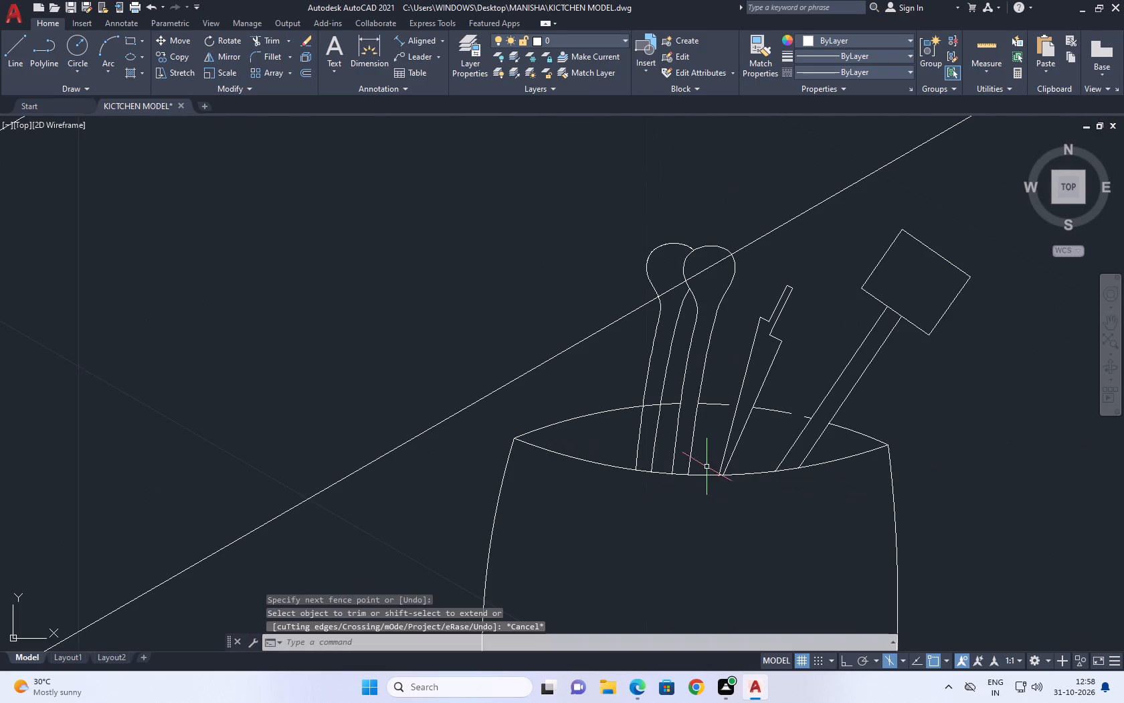
# Extend the back rim arc segments to the near sides of the wedge-shaped utensil and the square-headed handle.
pyautogui.write('EX')
pyautogui.press('space')
pyautogui.click(725, 406)
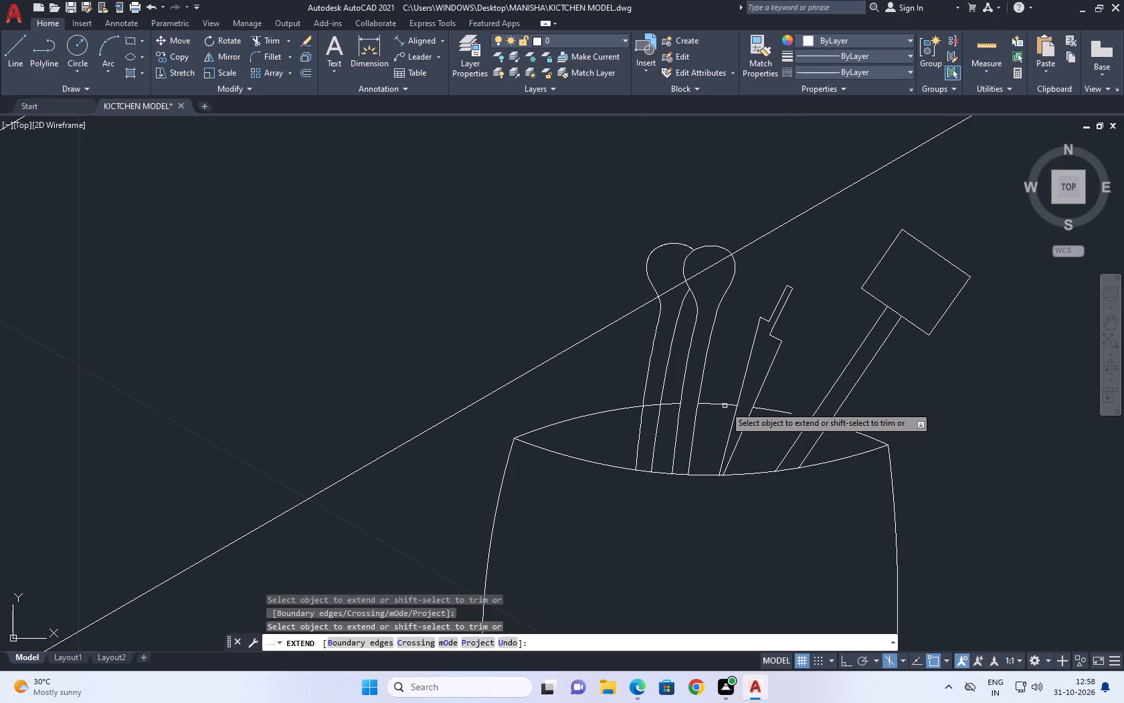
pyautogui.click(787, 415)
pyautogui.press('Escape')
pyautogui.scroll(-2, 770, 387)
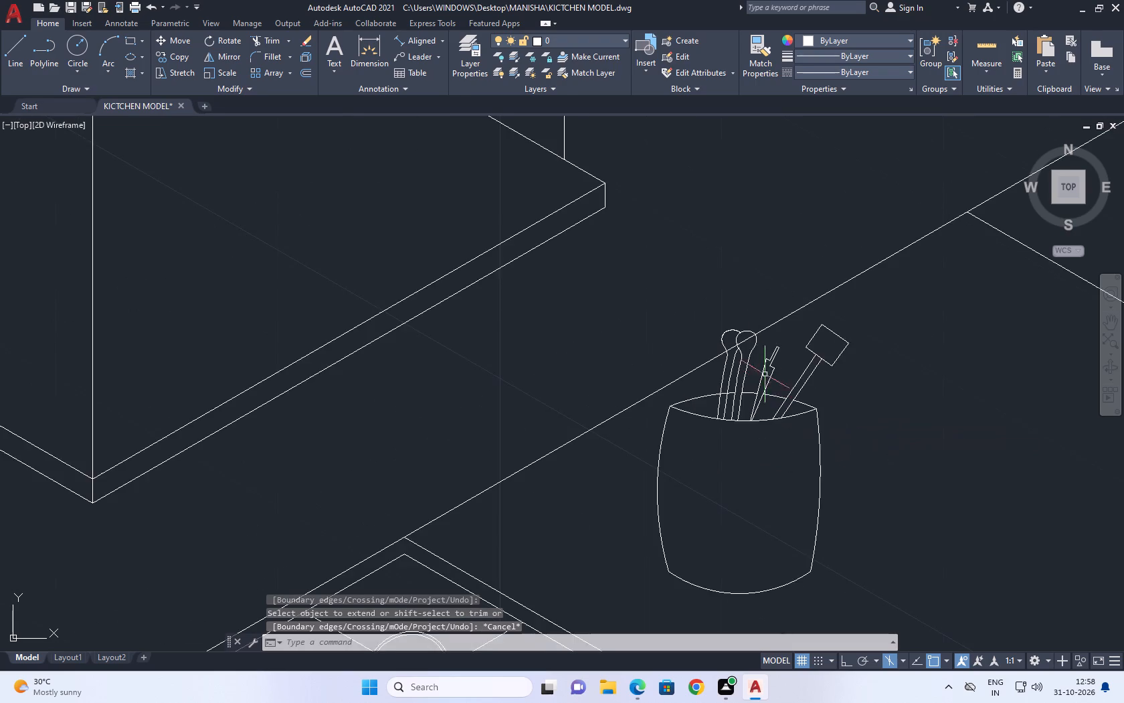
# Trim the countertop's back edge line where it passes through the two round-headed utensils.
pyautogui.scroll(2, 746, 339)
pyautogui.write('TR')
pyautogui.press('space')
pyautogui.scroll(2, 728, 328)
pyautogui.moveTo(746, 355); pyautogui.dragTo(748, 362)
pyautogui.click(761, 400)
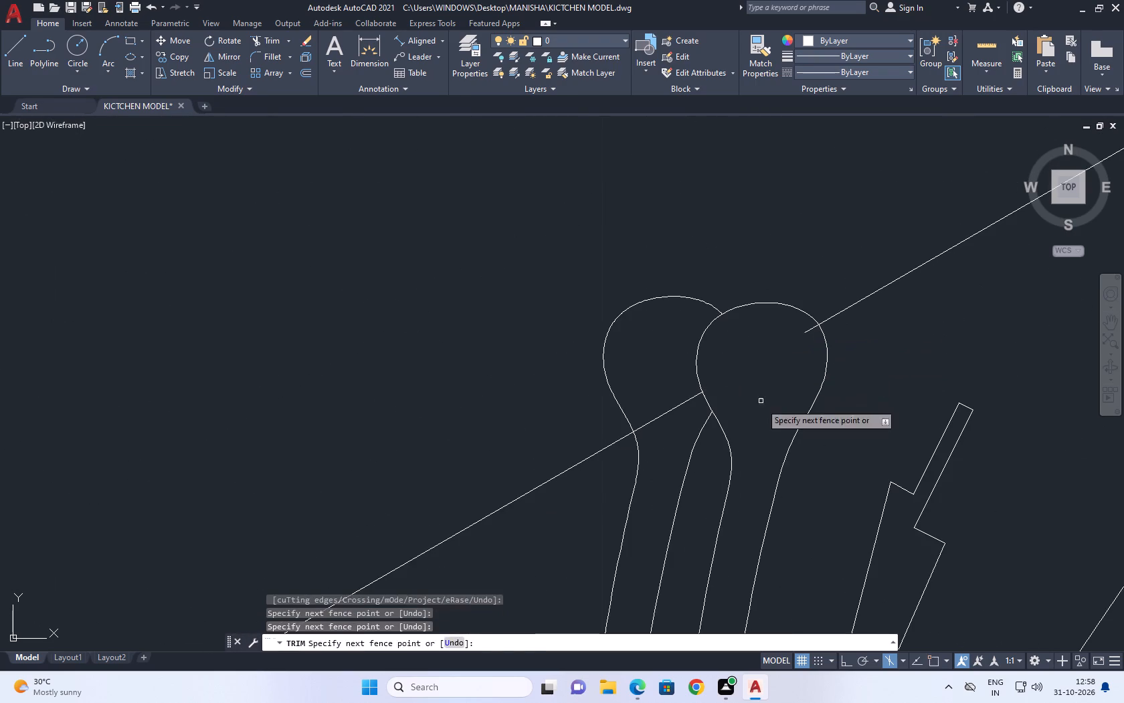
pyautogui.click(693, 397)
pyautogui.click(812, 327)
pyautogui.press('Escape')
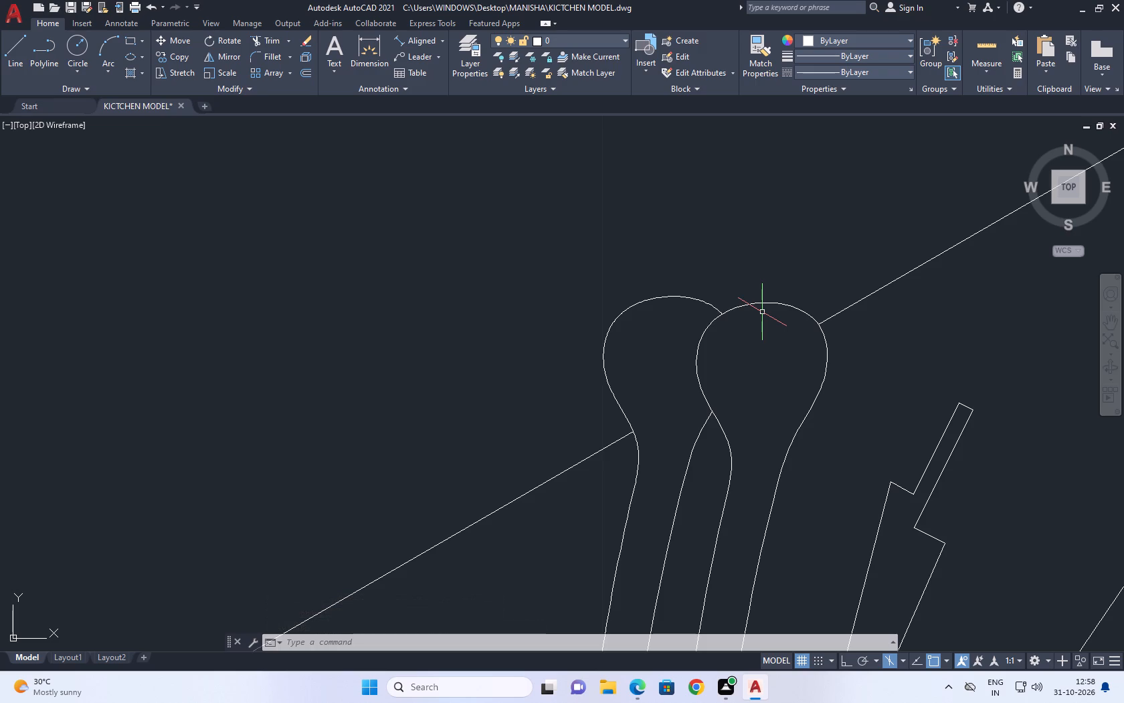
# Examine the utensil vessel on the countertop and its fit in the whole kitchen drawing.
pyautogui.scroll(-3, 790, 370)
pyautogui.moveTo(898, 364); pyautogui.dragTo(788, 324, button='middle')
pyautogui.scroll(-1, 838, 351)
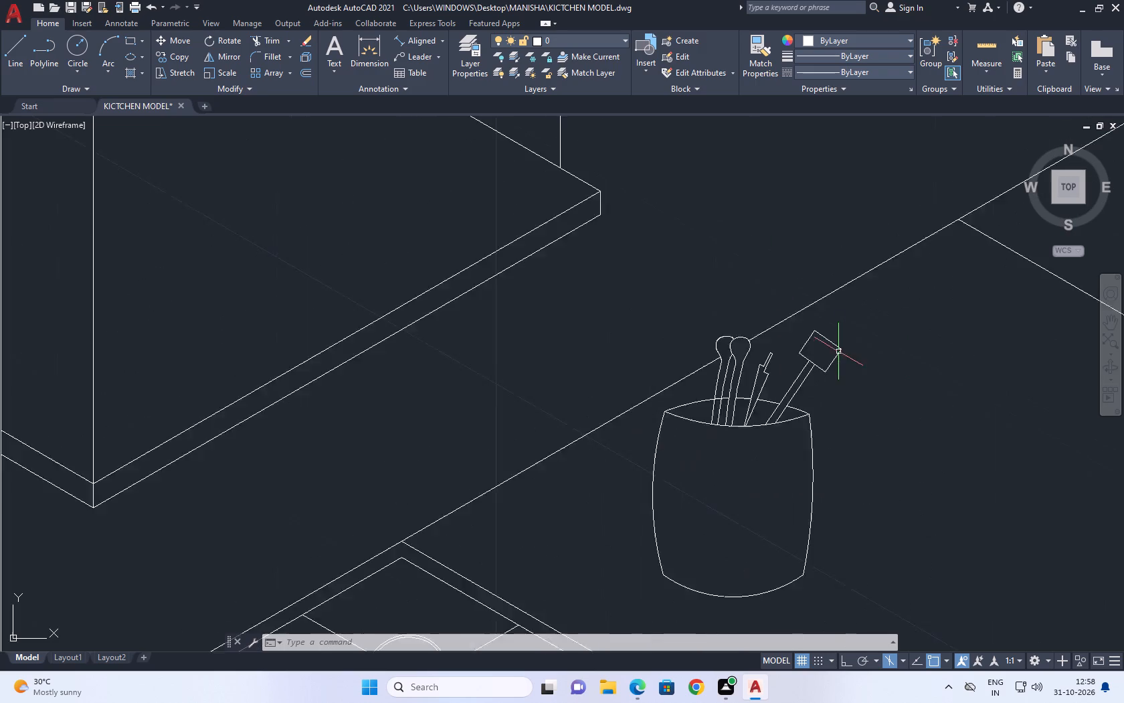
pyautogui.scroll(-1, 838, 351)
pyautogui.moveTo(903, 345); pyautogui.dragTo(832, 311, button='middle')
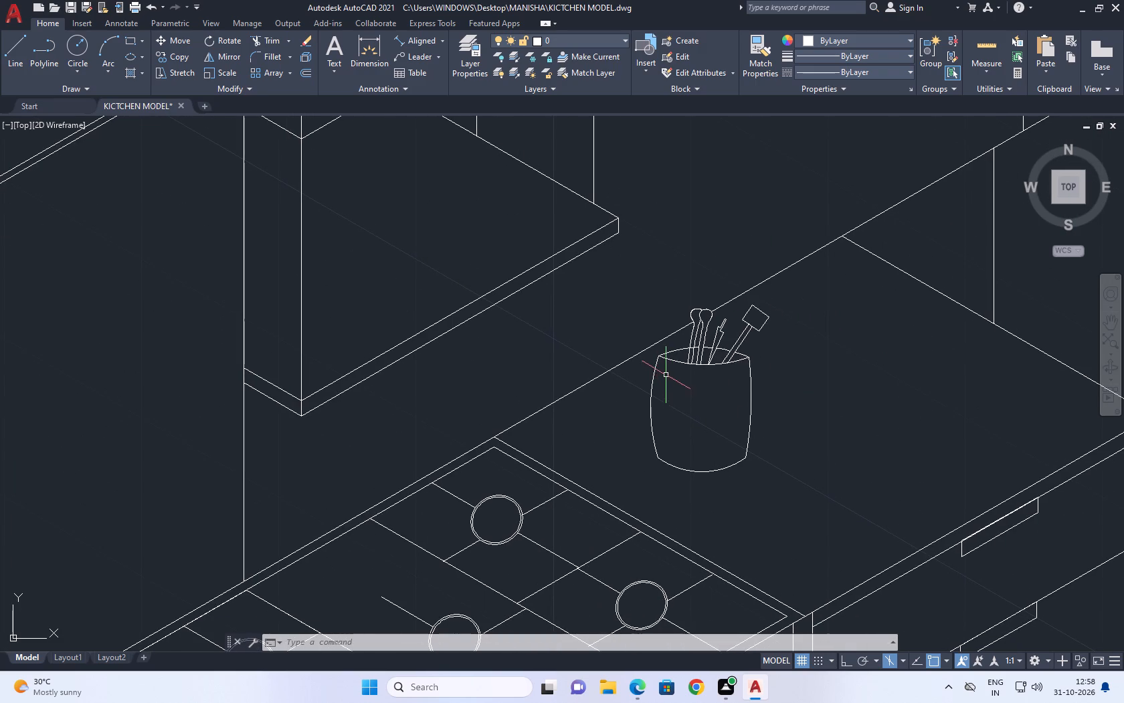
pyautogui.scroll(-2, 727, 351)
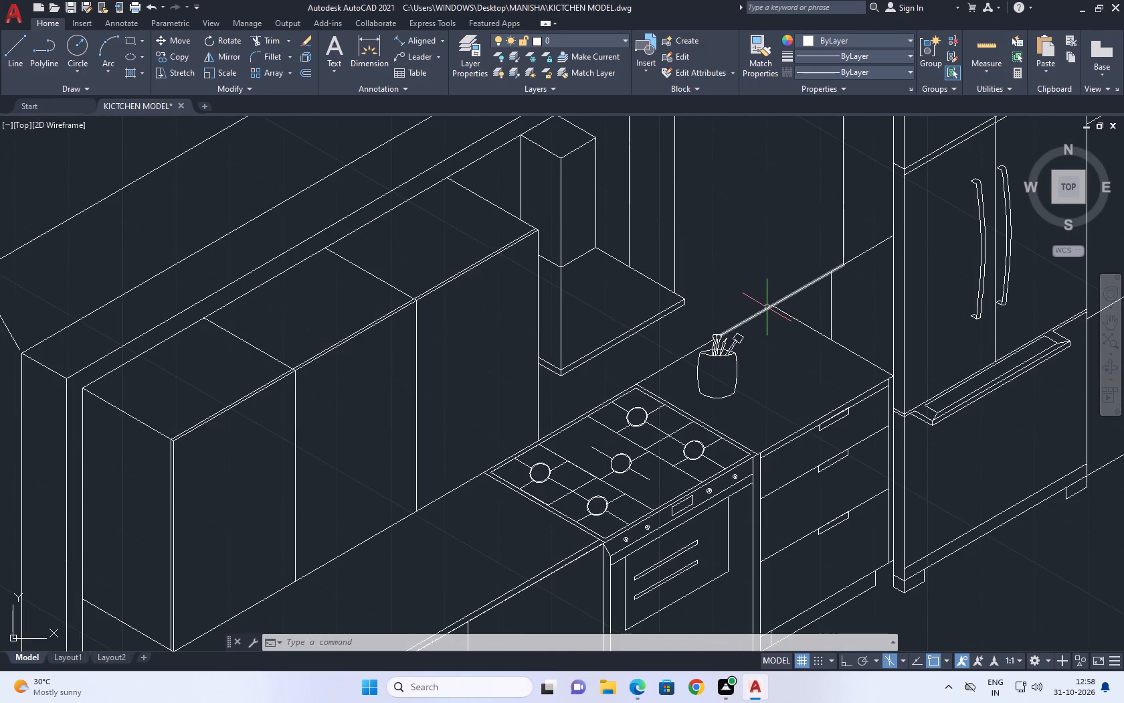
pyautogui.scroll(3, 692, 332)
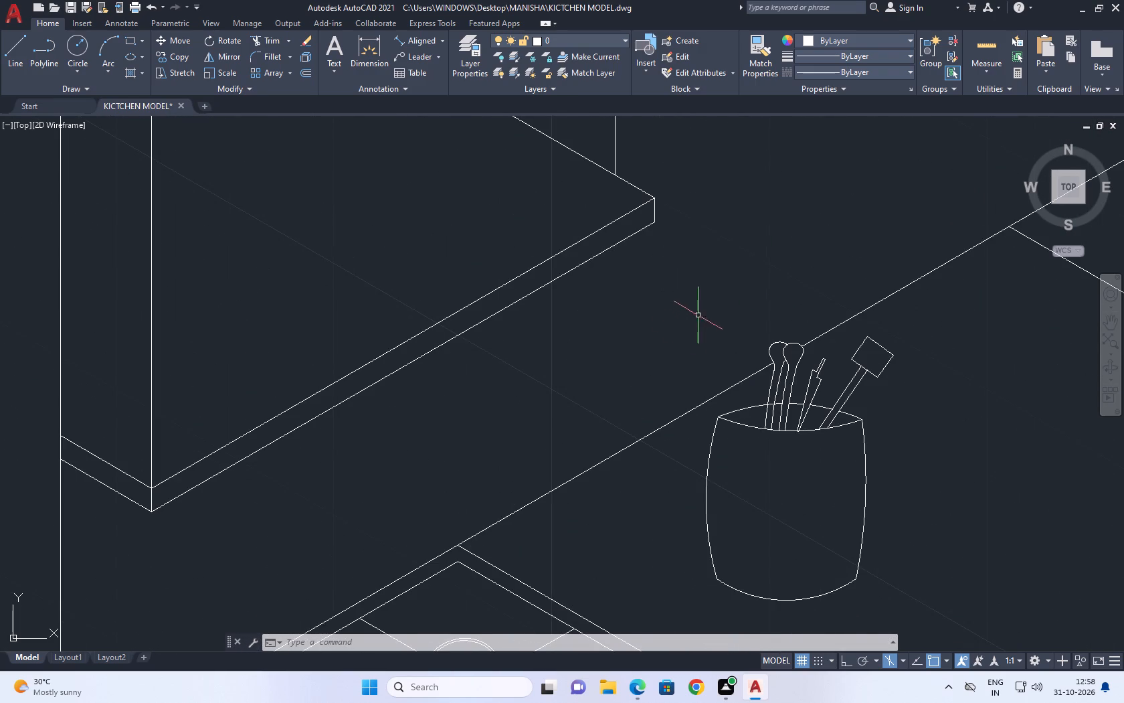
pyautogui.scroll(-3, 678, 353)
pyautogui.scroll(-3, 810, 321)
pyautogui.scroll(2, 806, 323)
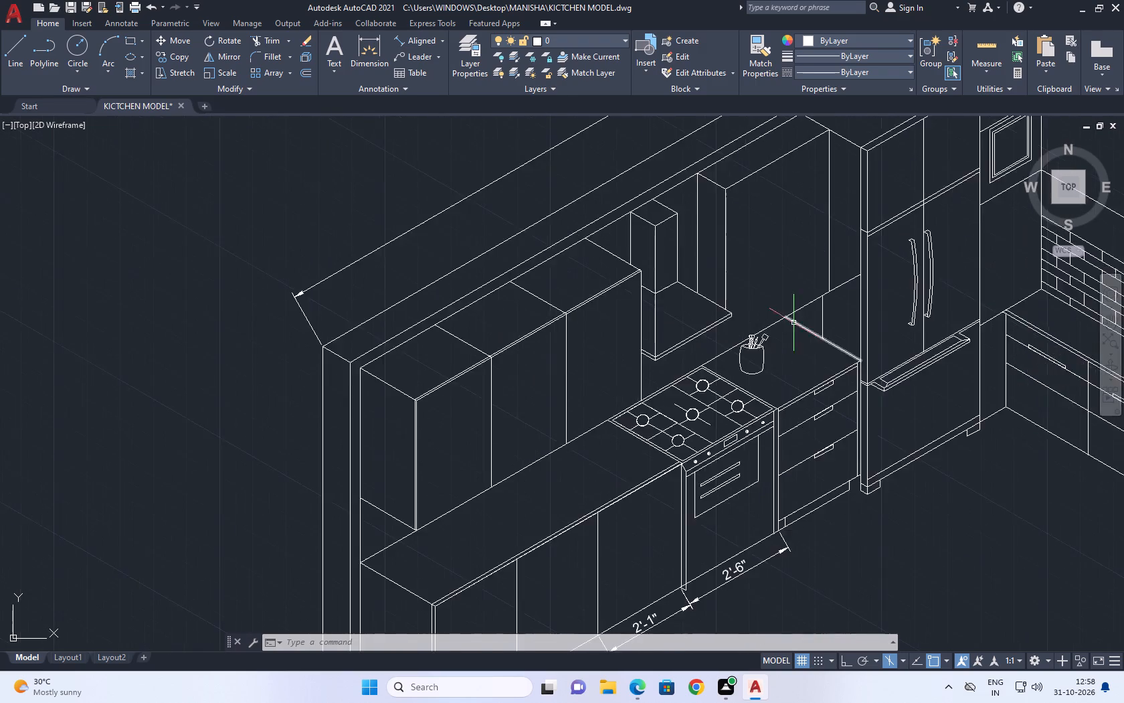
pyautogui.scroll(2, 793, 323)
pyautogui.scroll(-4, 826, 288)
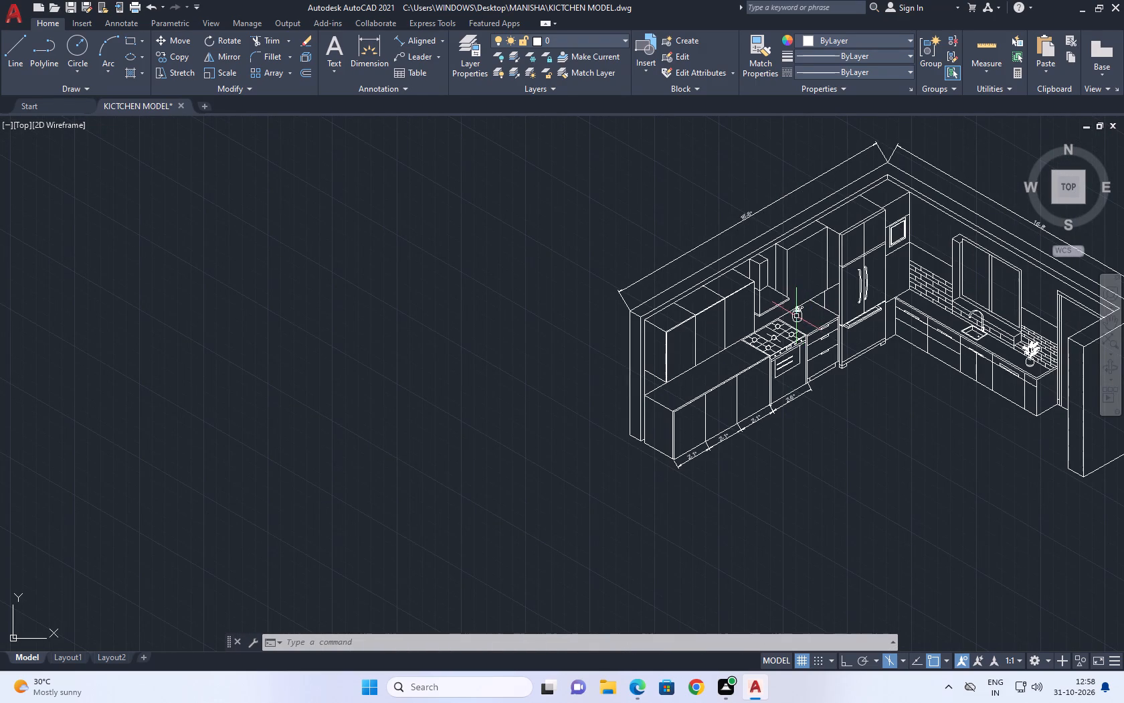
pyautogui.moveTo(842, 432); pyautogui.dragTo(828, 387, button='middle')
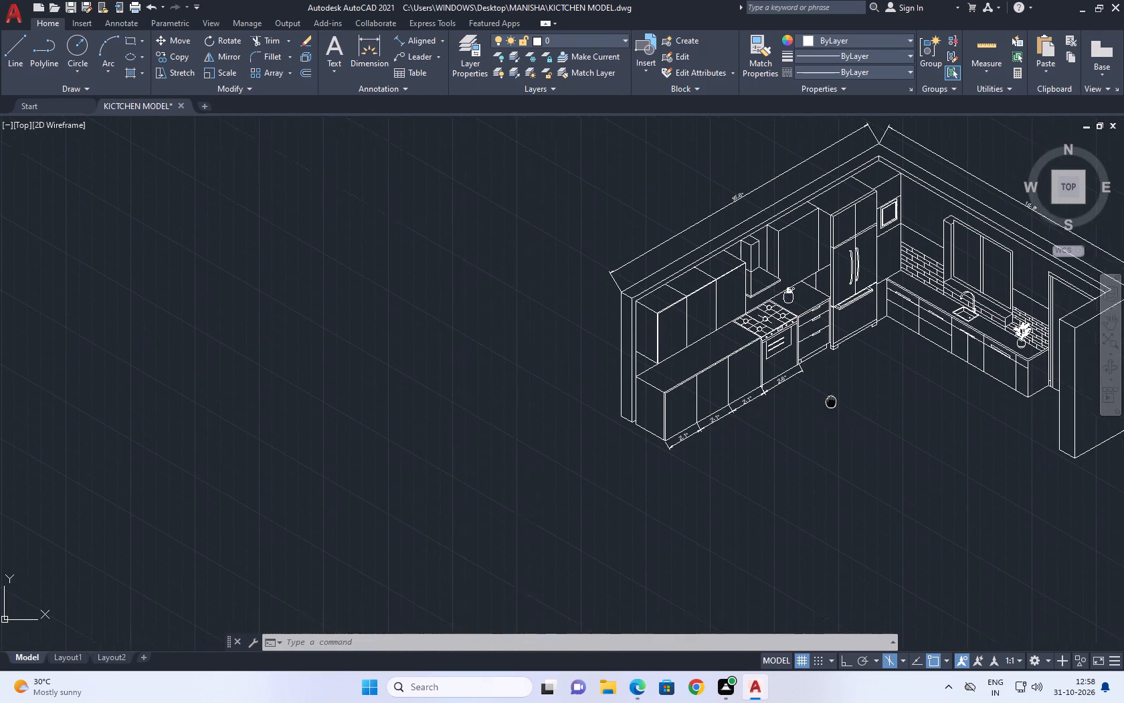
pyautogui.moveTo(828, 387); pyautogui.dragTo(824, 343, button='middle')
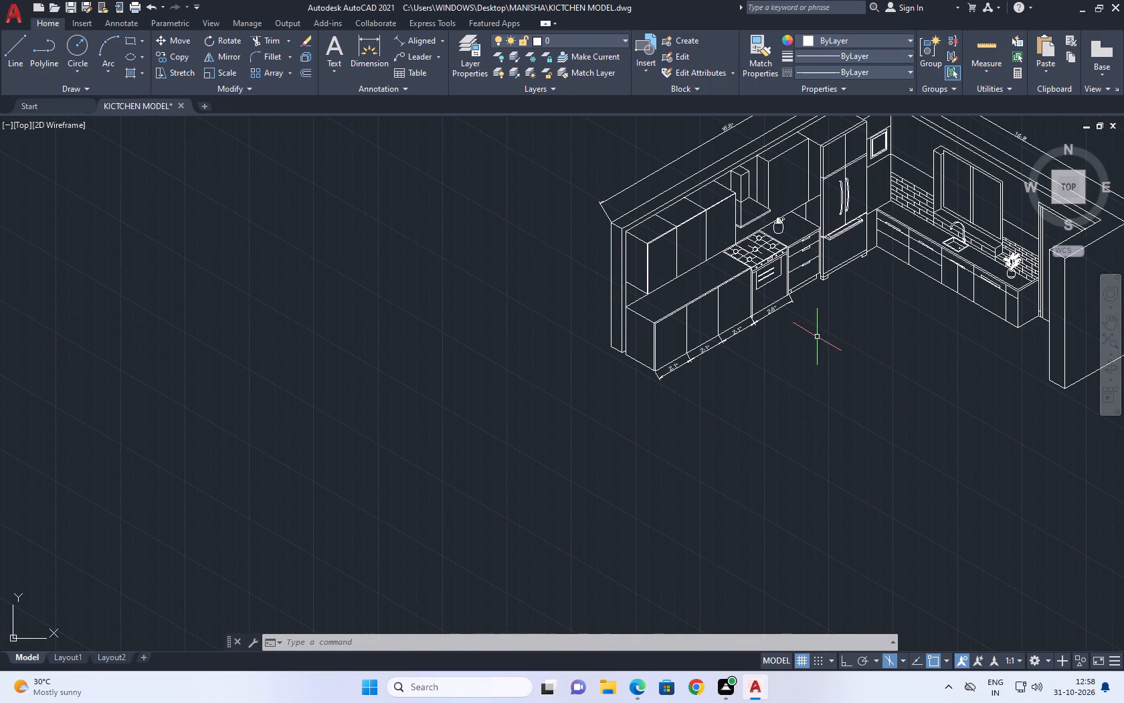
# Copy the lower countertop edge line over the base cabinets beside the stove straight down about 6" with ortho on.
pyautogui.scroll(2, 723, 326)
pyautogui.scroll(3, 646, 281)
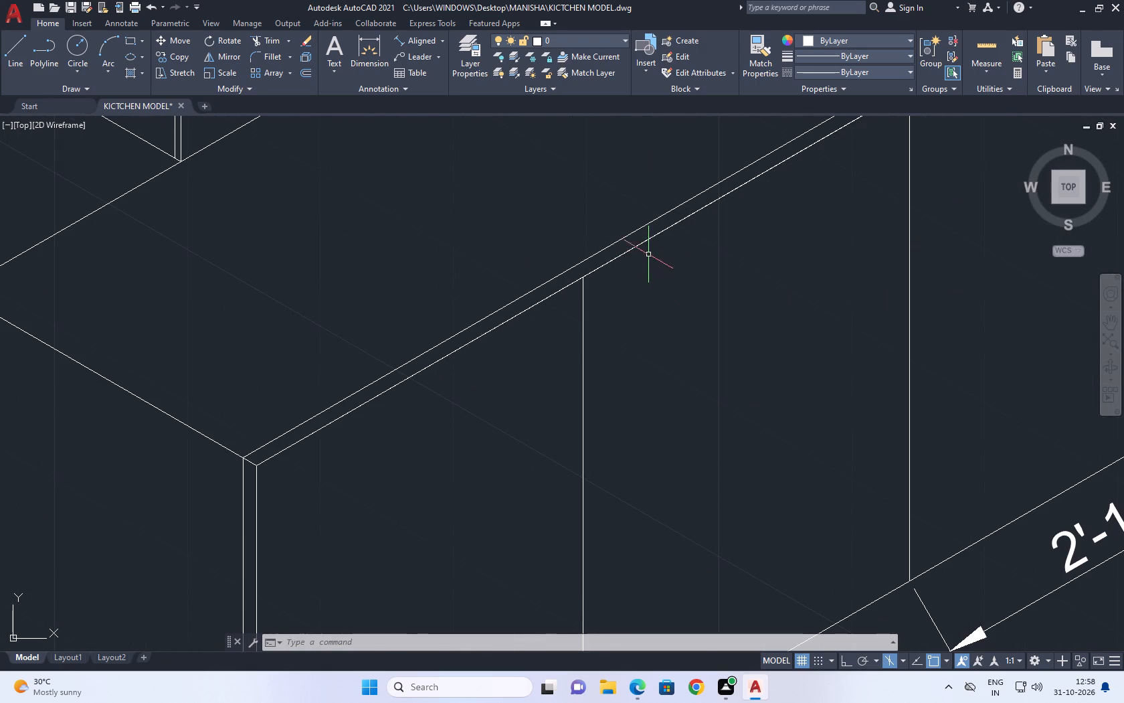
pyautogui.click(648, 242)
pyautogui.moveTo(668, 286); pyautogui.dragTo(680, 331, button='middle')
pyautogui.press('c')
pyautogui.write('O')
pyautogui.press('space')
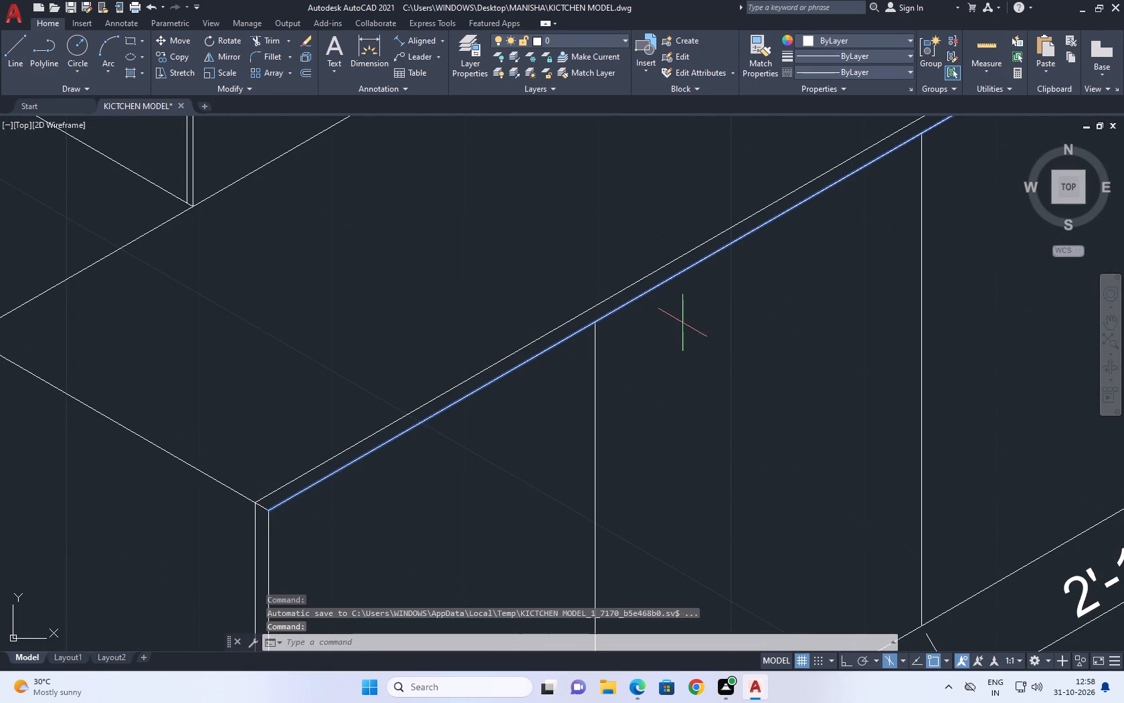
pyautogui.click(688, 316)
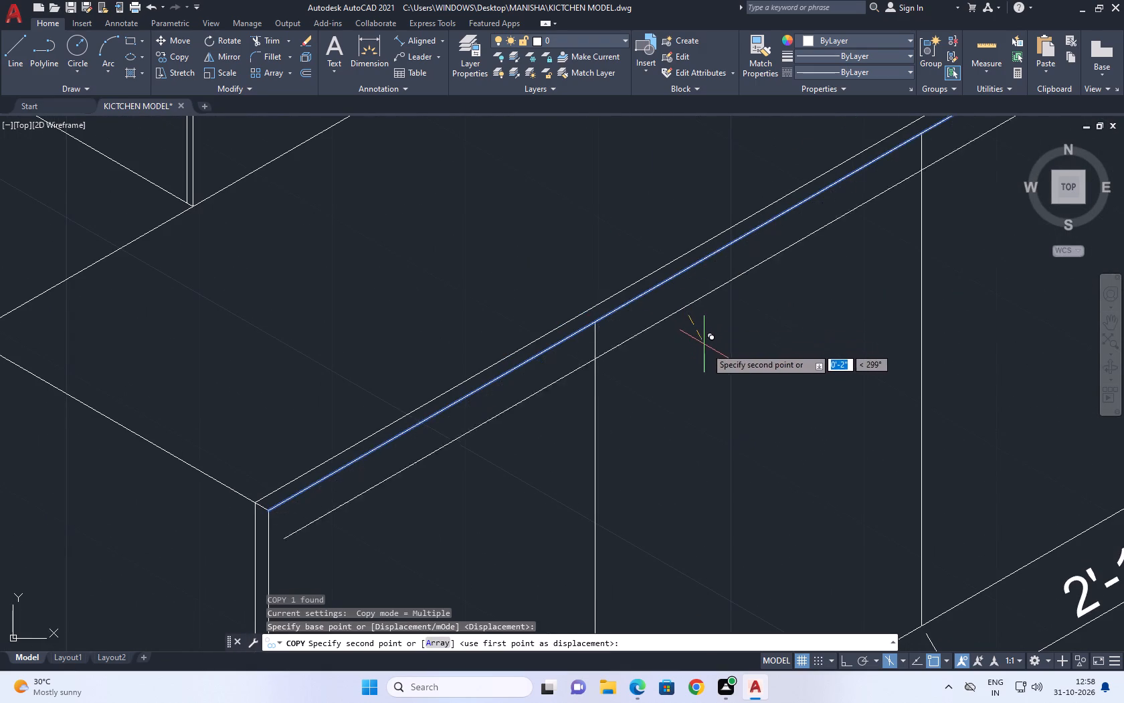
pyautogui.scroll(-1, 715, 371)
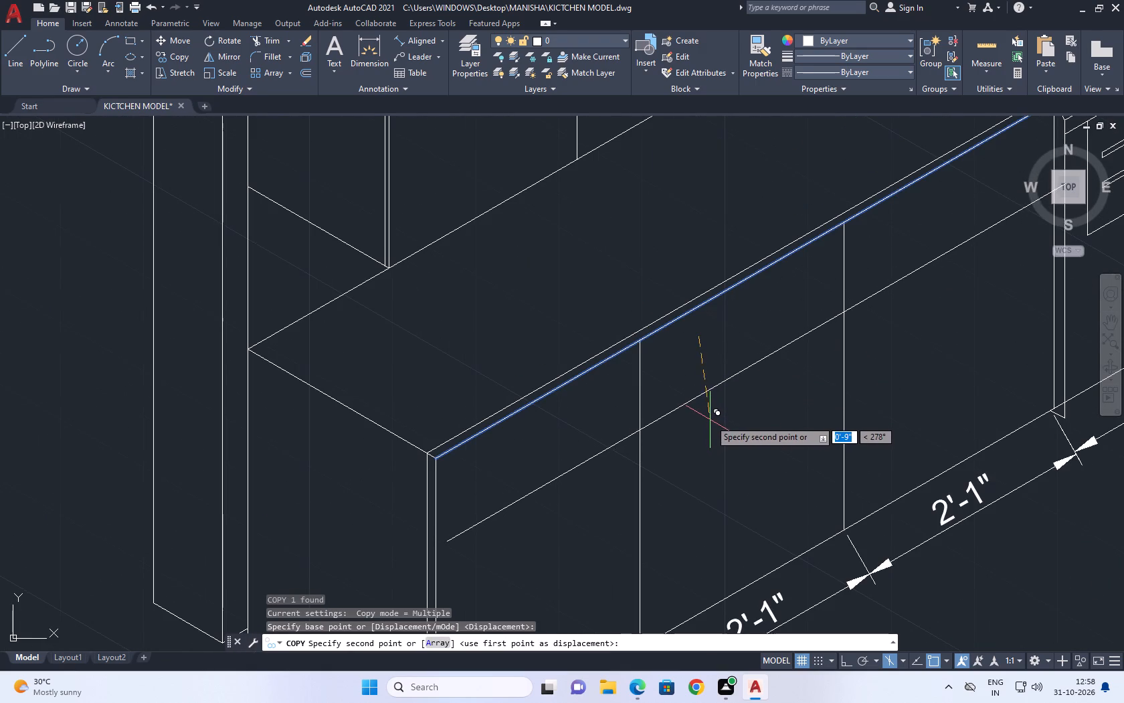
pyautogui.press('F8')
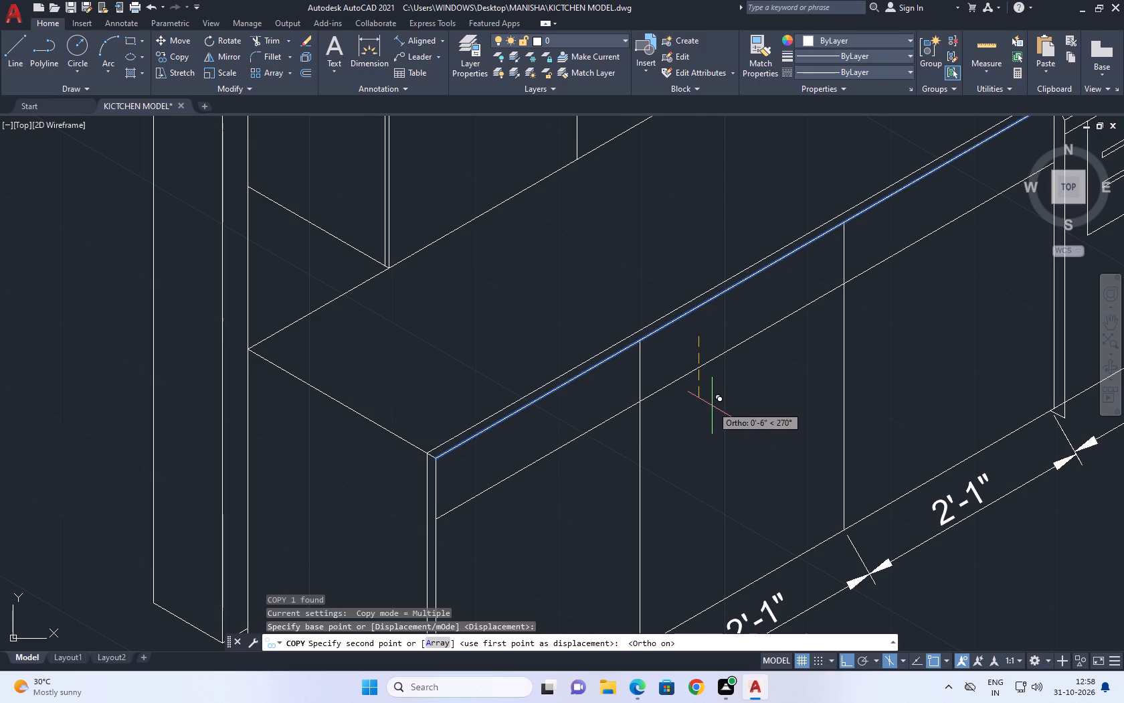
pyautogui.click(713, 404)
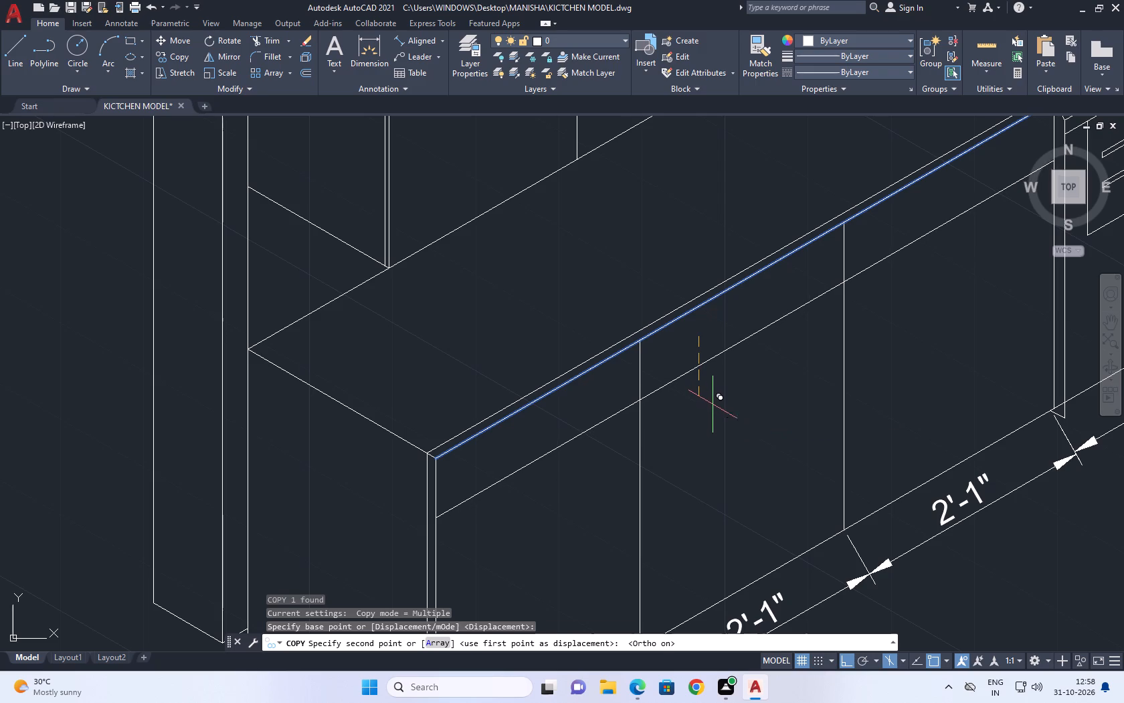
pyautogui.press('space')
pyautogui.moveTo(709, 378); pyautogui.dragTo(696, 295, button='middle')
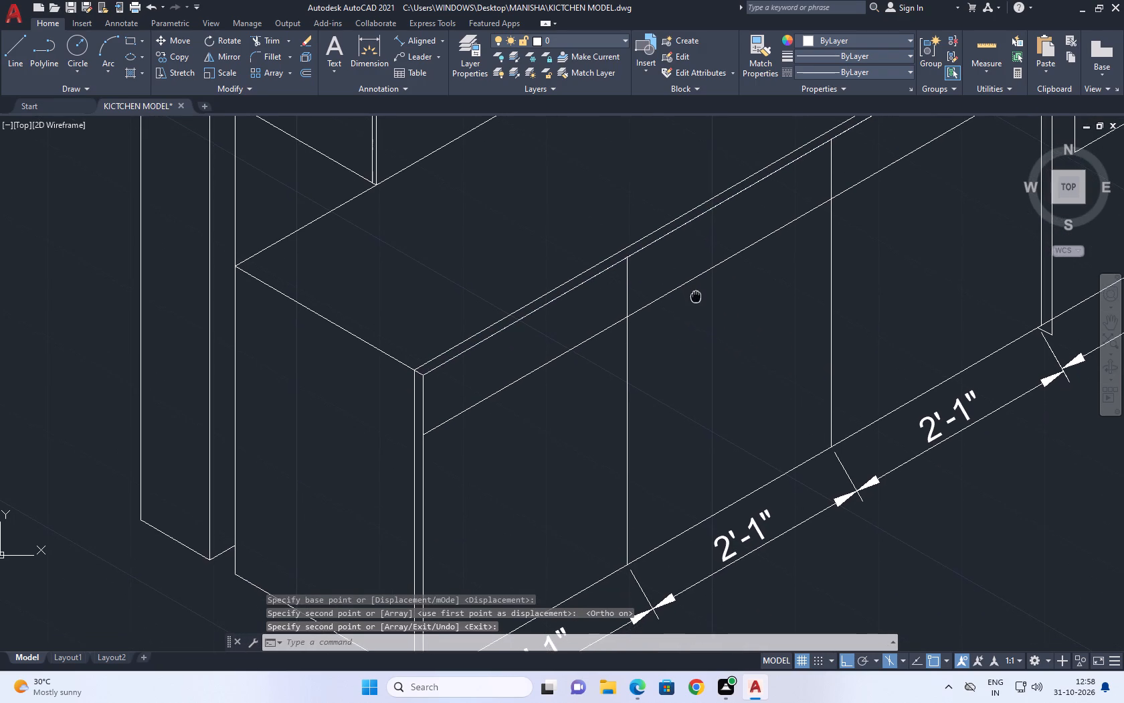
# Trim the vertical divider nearest the outer corner where it rises above the drawer line.
pyautogui.moveTo(696, 295); pyautogui.dragTo(695, 295, button='middle')
pyautogui.moveTo(624, 268); pyautogui.dragTo(691, 235, button='middle')
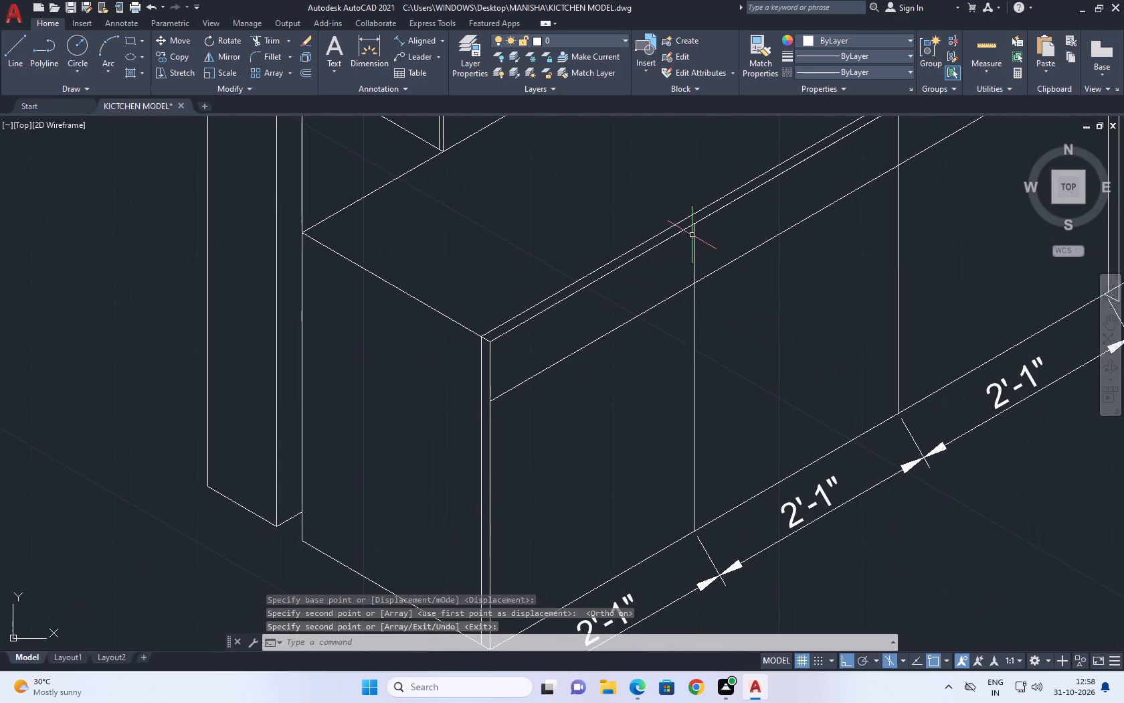
pyautogui.press('t')
pyautogui.press('r')
pyautogui.press('space')
pyautogui.click(713, 248)
pyautogui.click(677, 275)
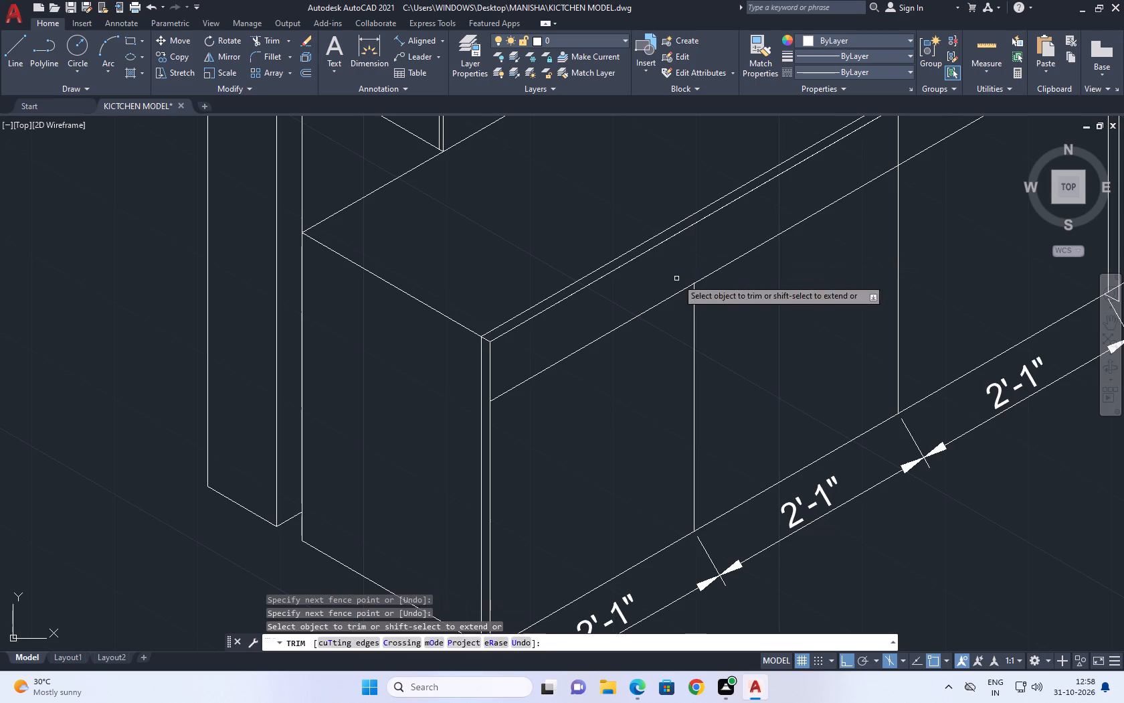
pyautogui.press('Escape')
# Draw a shallow handle outline about 10" long across the drawer line at the first divider, with short vertical ends.
pyautogui.moveTo(660, 301); pyautogui.dragTo(735, 321, button='middle')
pyautogui.press('l')
pyautogui.press('space')
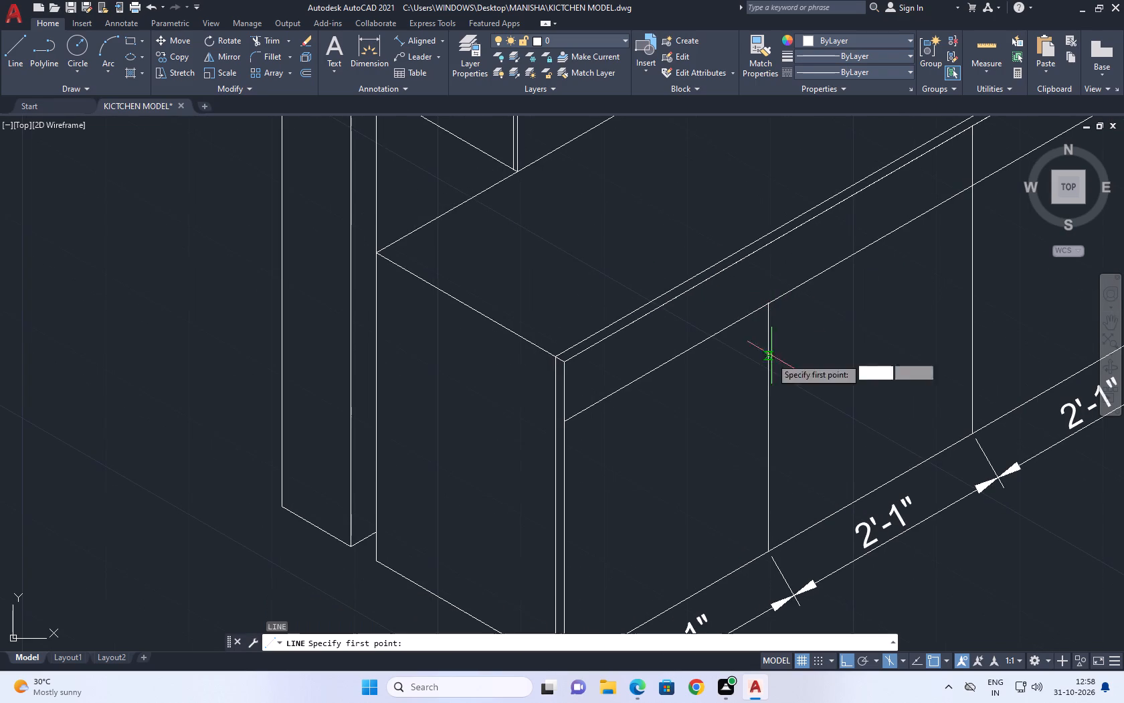
pyautogui.scroll(2, 732, 325)
pyautogui.click(727, 328)
pyautogui.click(727, 351)
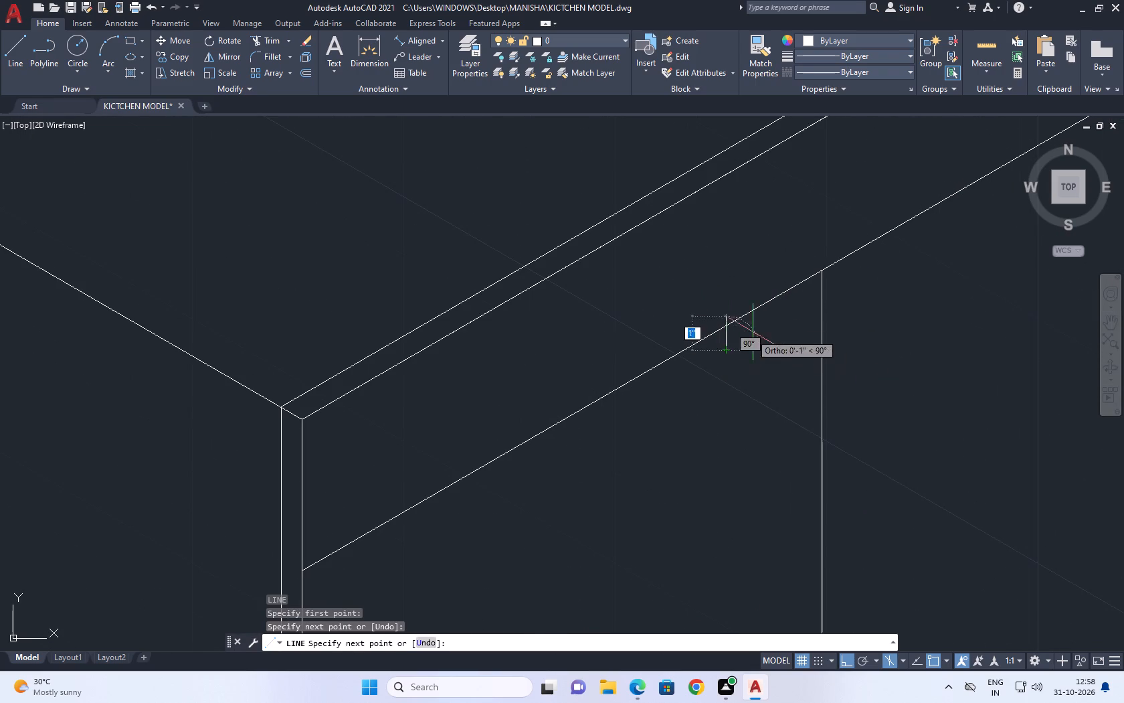
pyautogui.moveTo(806, 307); pyautogui.dragTo(764, 356, button='middle')
pyautogui.press('F5')
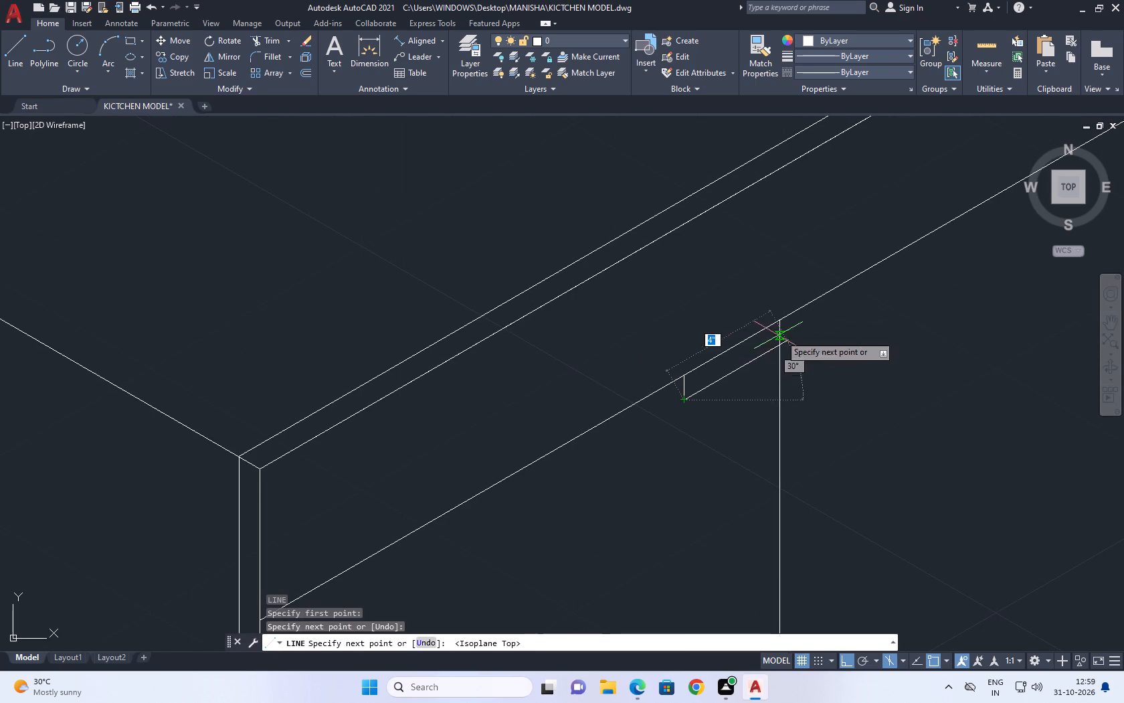
pyautogui.moveTo(846, 321); pyautogui.dragTo(744, 342, button='middle')
pyautogui.moveTo(818, 307); pyautogui.dragTo(761, 325, button='middle')
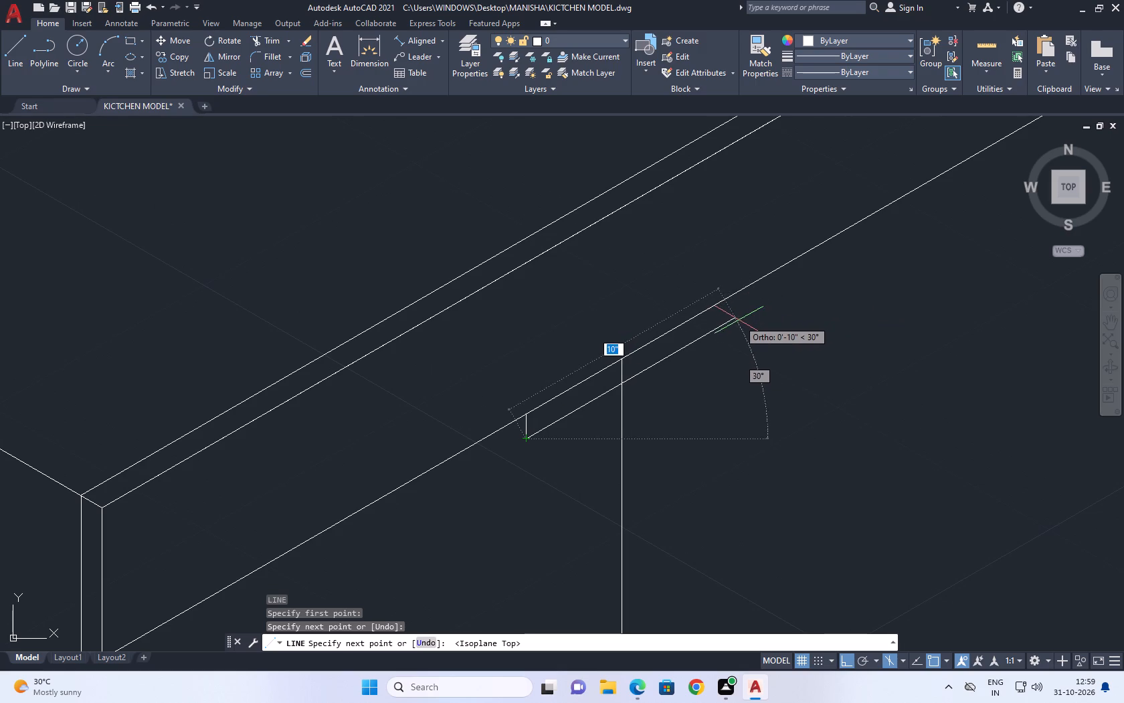
pyautogui.click(737, 320)
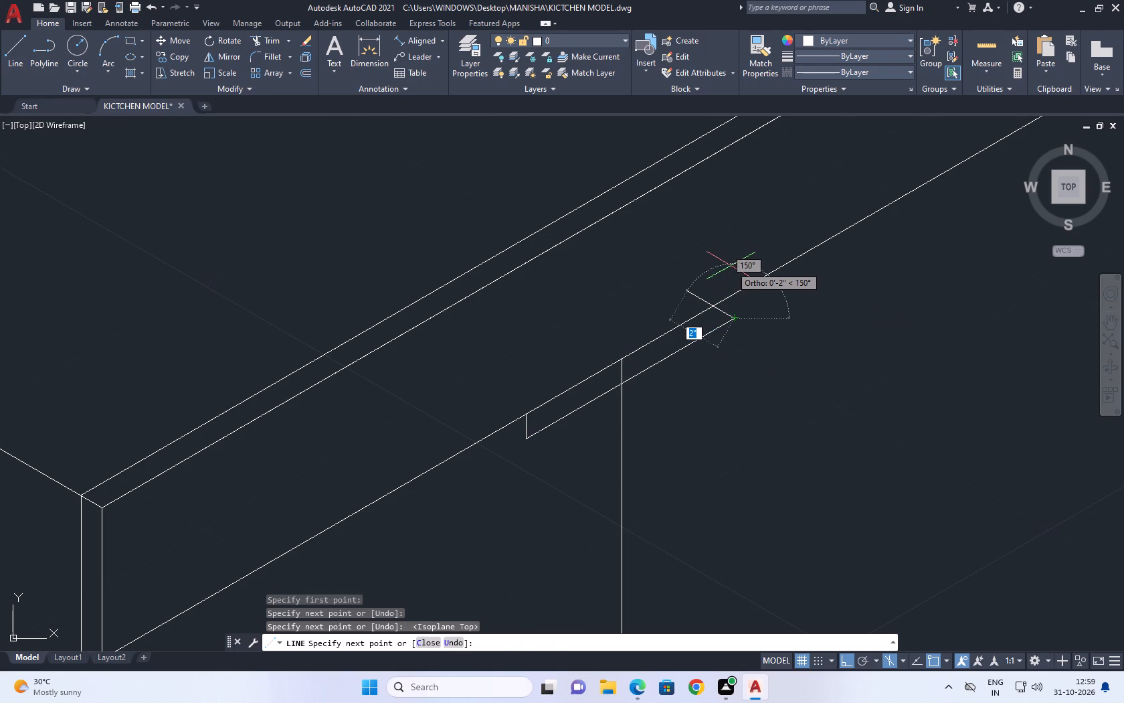
pyautogui.press('F5')
pyautogui.click(727, 268)
pyautogui.press('Escape')
pyautogui.scroll(-3, 635, 375)
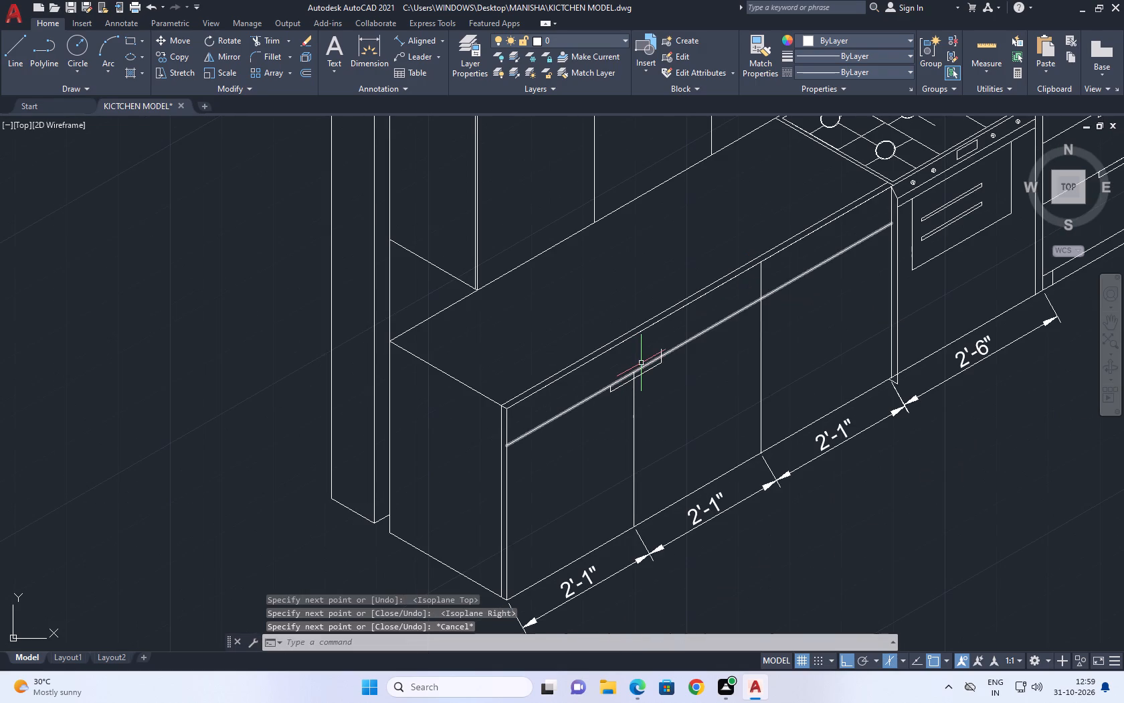
# Trim the handle's vertical ends above the drawer line and the divider inside the handle.
pyautogui.press('t')
pyautogui.write('R')
pyautogui.press('space')
pyautogui.scroll(2, 645, 388)
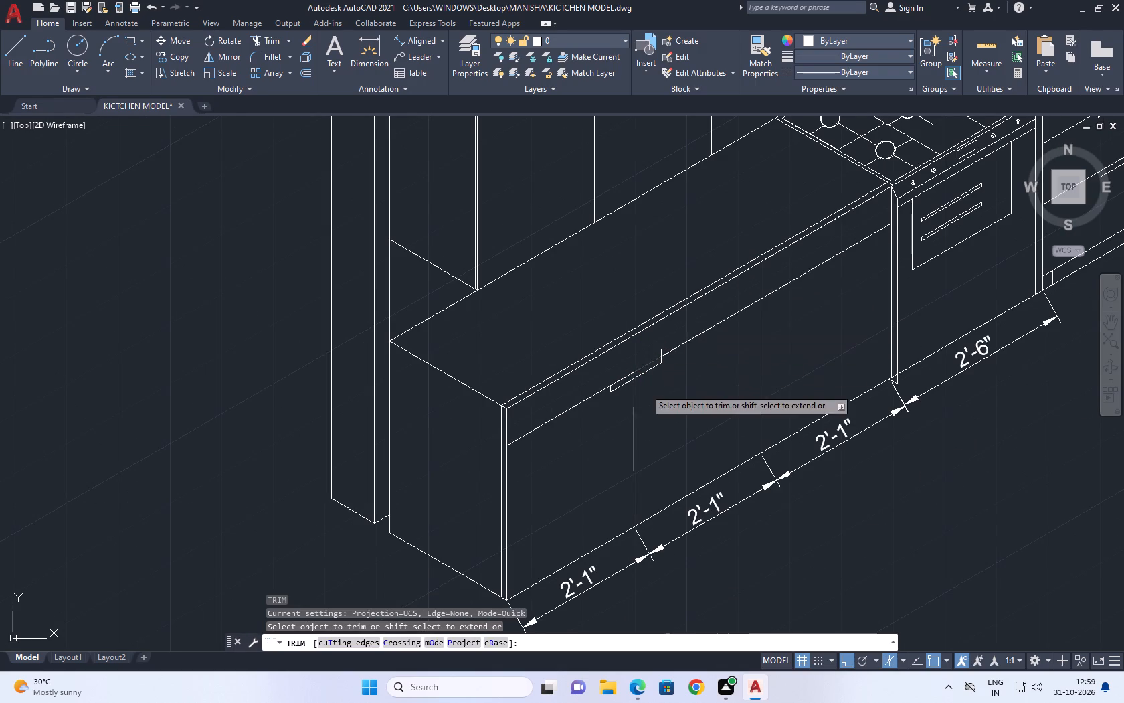
pyautogui.click(612, 360)
pyautogui.click(690, 299)
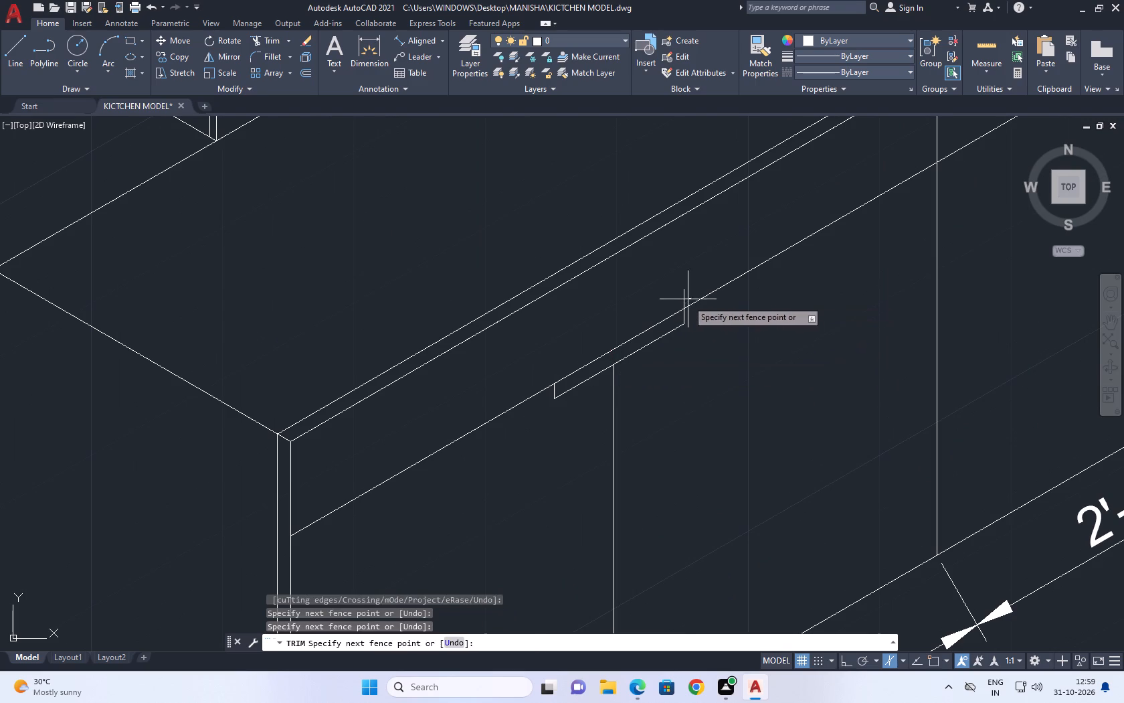
pyautogui.click(667, 303)
pyautogui.press('space')
pyautogui.scroll(-1, 710, 299)
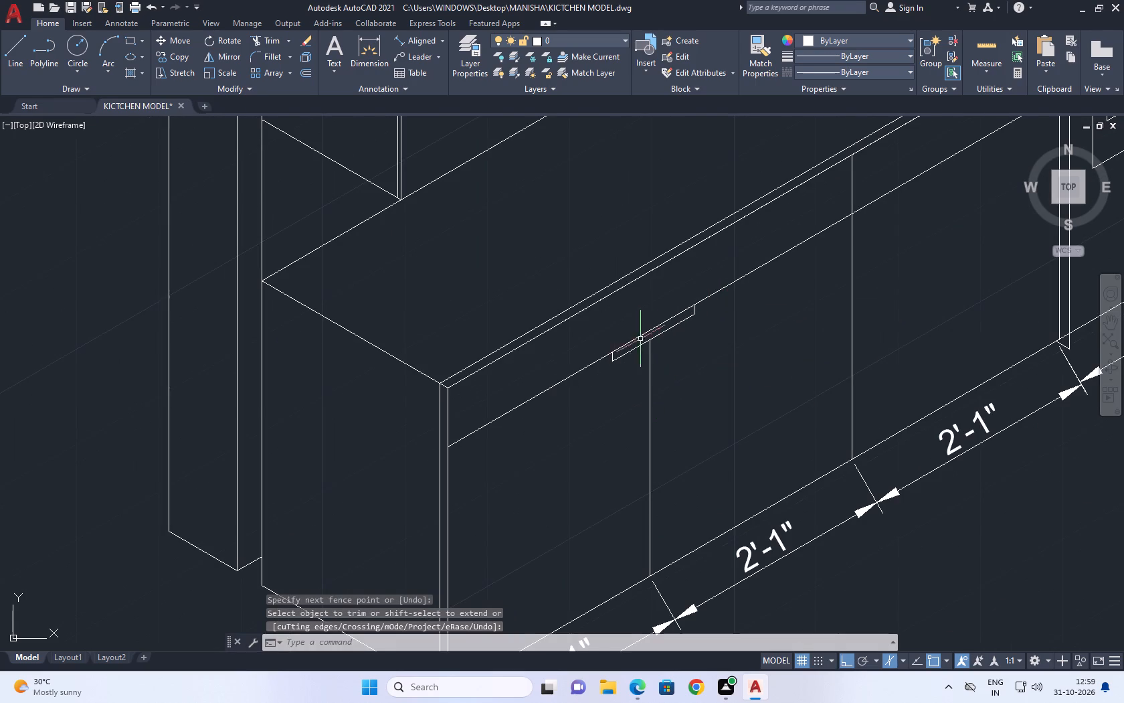
# Move the three handle lines along the drawer line so the handle is centred on the divider below it.
pyautogui.scroll(1, 601, 337)
pyautogui.click(593, 319)
pyautogui.click(764, 406)
pyautogui.click(748, 307)
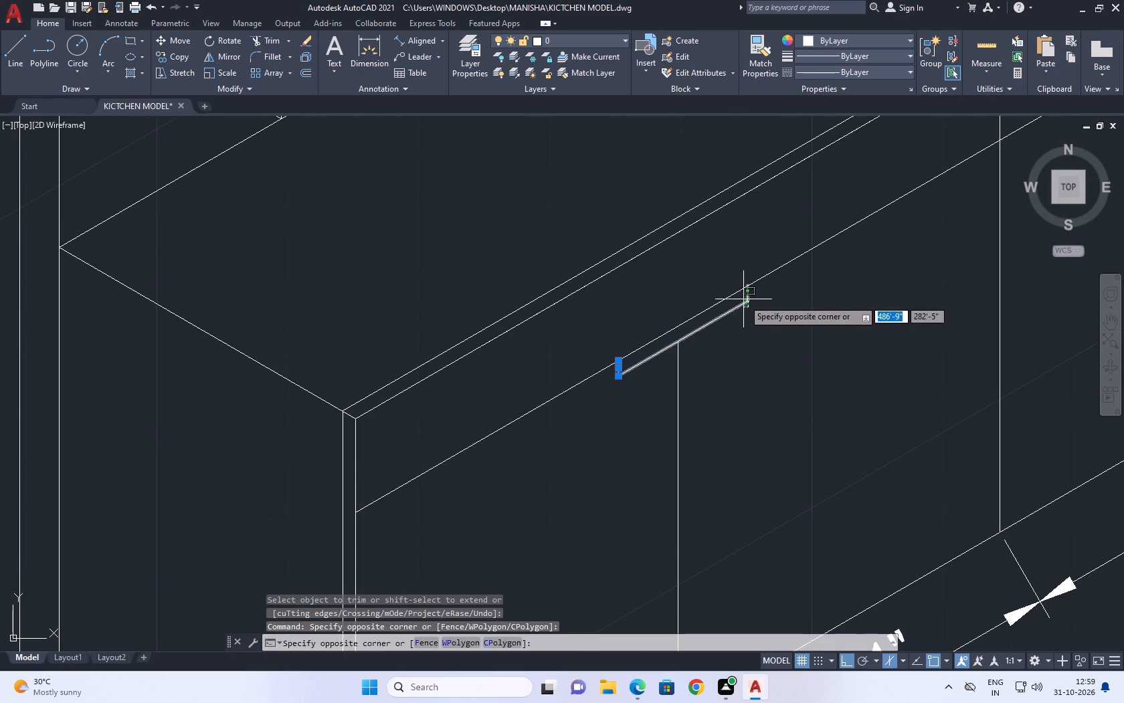
pyautogui.click(743, 298)
pyautogui.scroll(1, 714, 337)
pyautogui.press('m')
pyautogui.press('space')
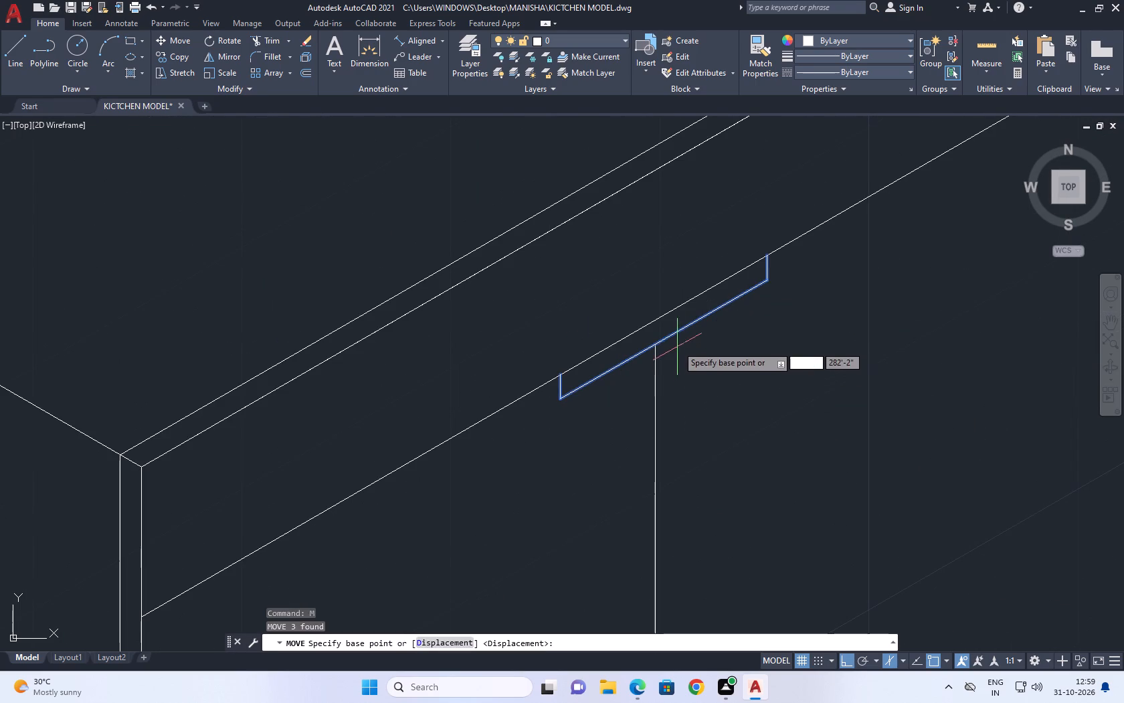
pyautogui.click(663, 337)
pyautogui.click(652, 343)
pyautogui.scroll(-2, 681, 340)
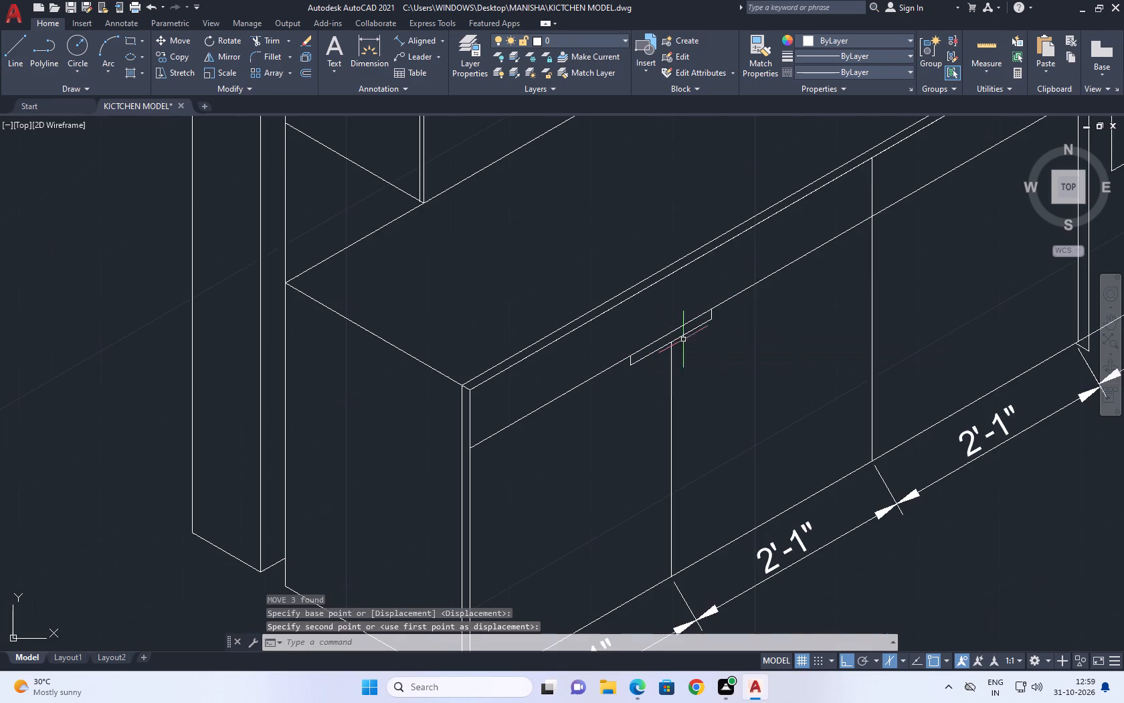
# Draw a drawer line across the base cabinet front beside the stove, between the midpoints of its vertical sides.
pyautogui.moveTo(769, 343); pyautogui.dragTo(689, 349, button='middle')
pyautogui.scroll(-1, 633, 350)
pyautogui.moveTo(707, 352); pyautogui.dragTo(665, 367, button='middle')
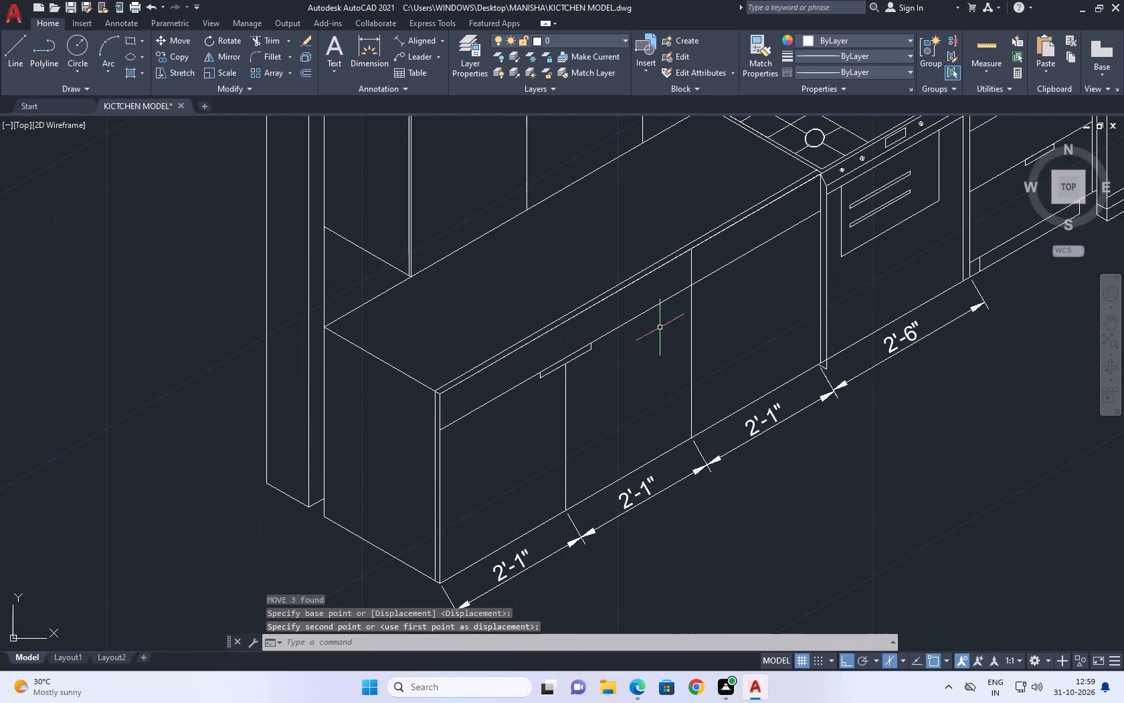
pyautogui.moveTo(705, 275); pyautogui.dragTo(692, 315, button='middle')
pyautogui.moveTo(742, 270); pyautogui.dragTo(727, 299, button='middle')
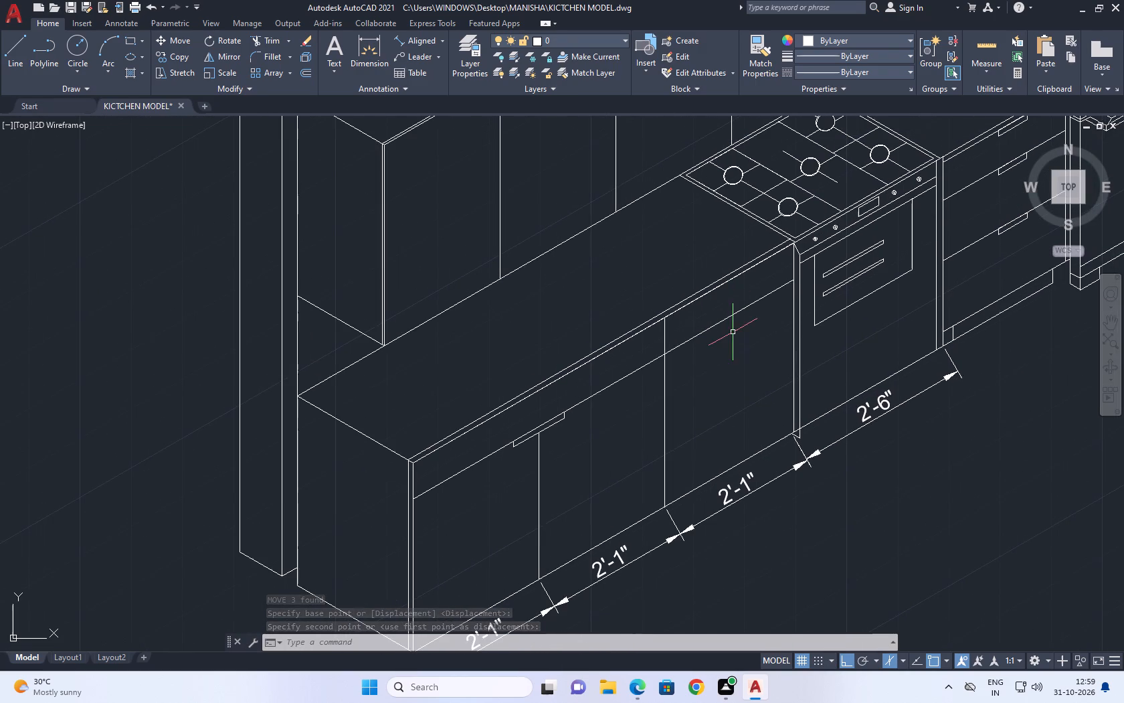
pyautogui.moveTo(747, 301); pyautogui.dragTo(735, 395, button='middle')
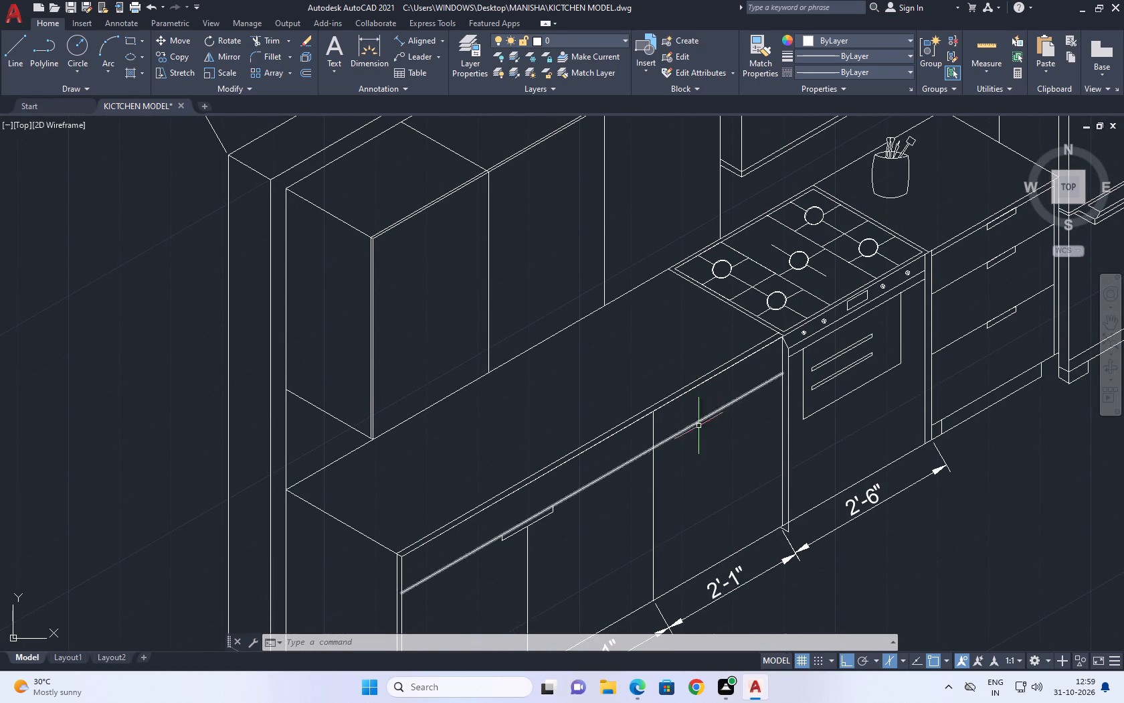
pyautogui.moveTo(707, 428); pyautogui.dragTo(676, 347, button='middle')
pyautogui.scroll(1, 674, 341)
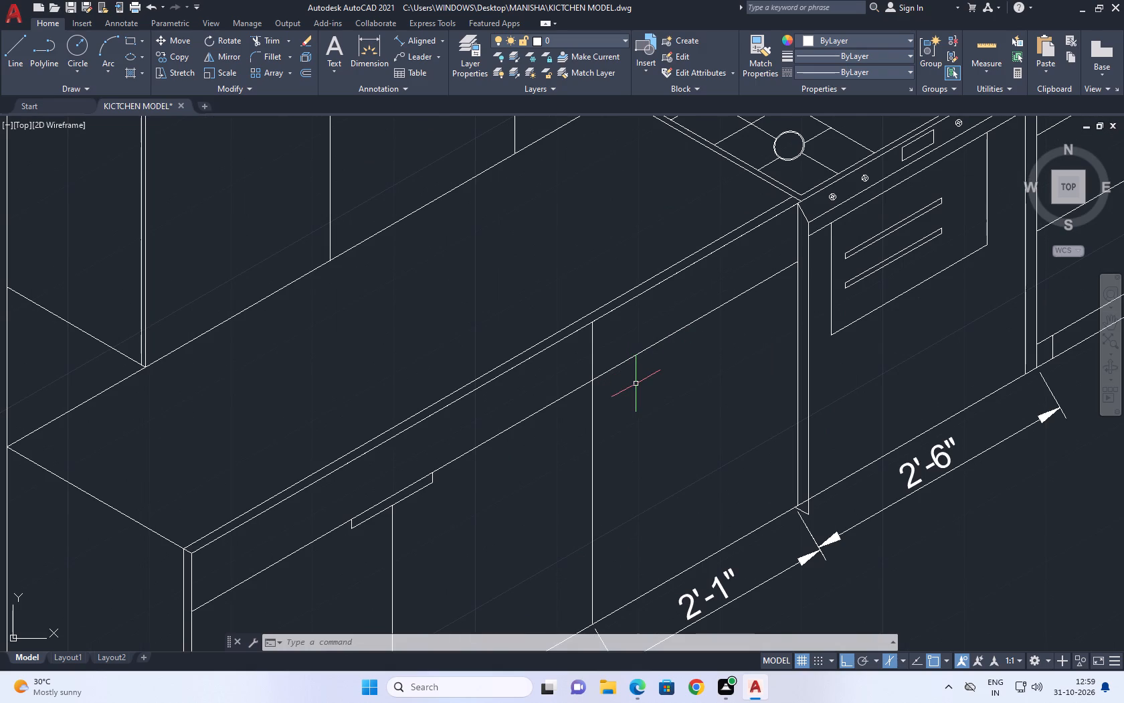
pyautogui.press('l')
pyautogui.press('space')
pyautogui.moveTo(593, 478); pyautogui.dragTo(600, 477)
pyautogui.click(794, 354)
pyautogui.press('space')
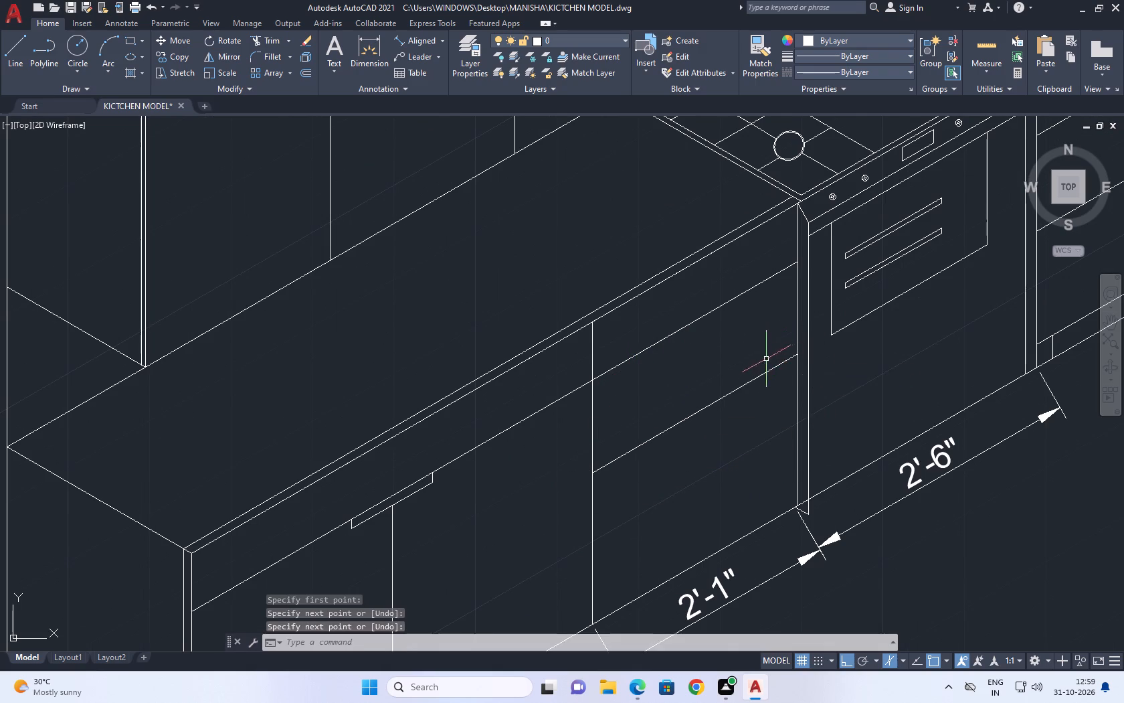
# Draw a toe-kick line just above the floor edge, from the stove-side upright to the run's outer corner.
pyautogui.scroll(-1, 763, 360)
pyautogui.moveTo(773, 395); pyautogui.dragTo(758, 278, button='middle')
pyautogui.press('space')
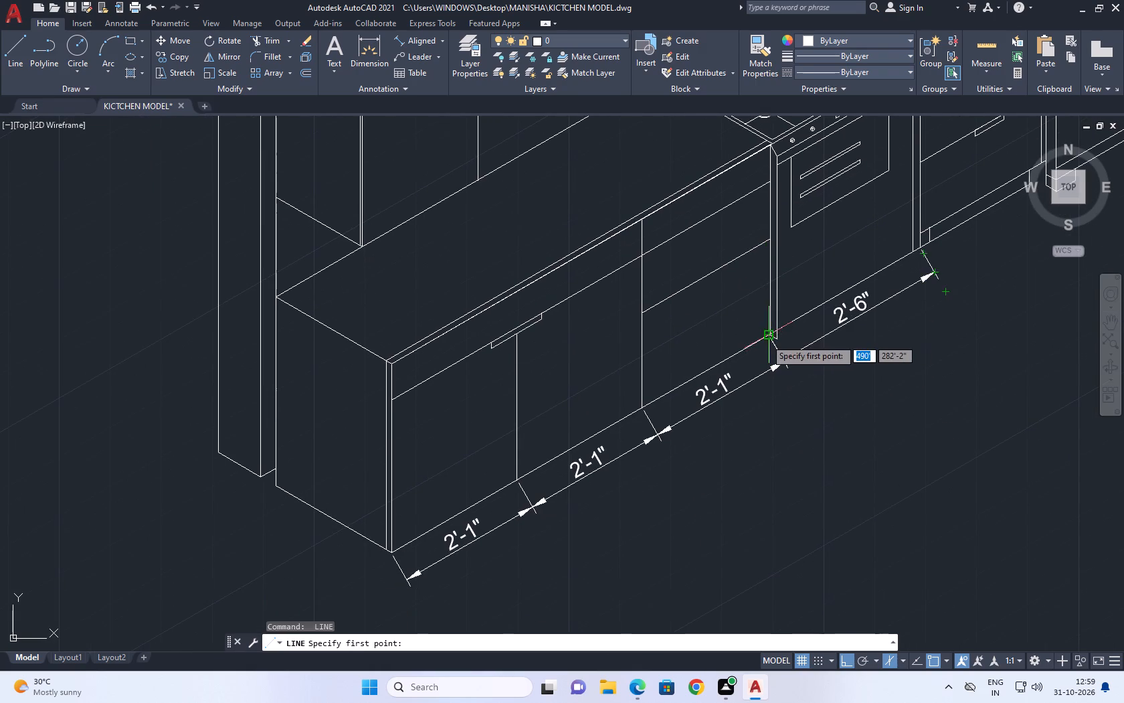
pyautogui.scroll(2, 765, 339)
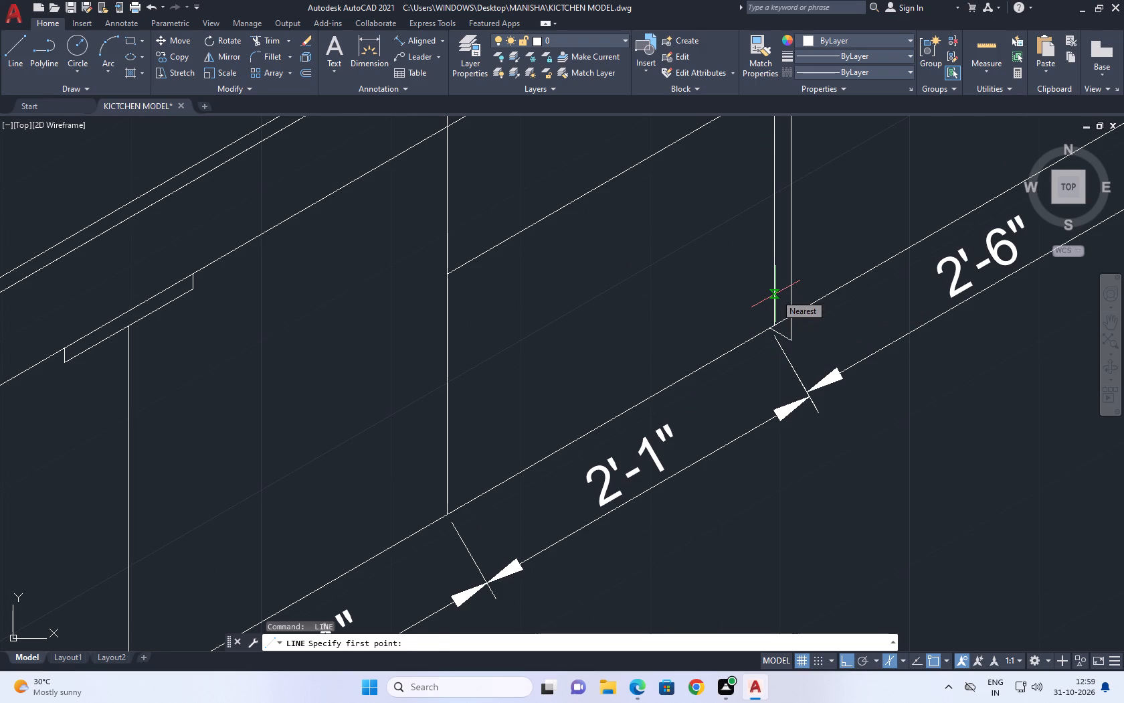
pyautogui.click(775, 294)
pyautogui.scroll(-1, 754, 312)
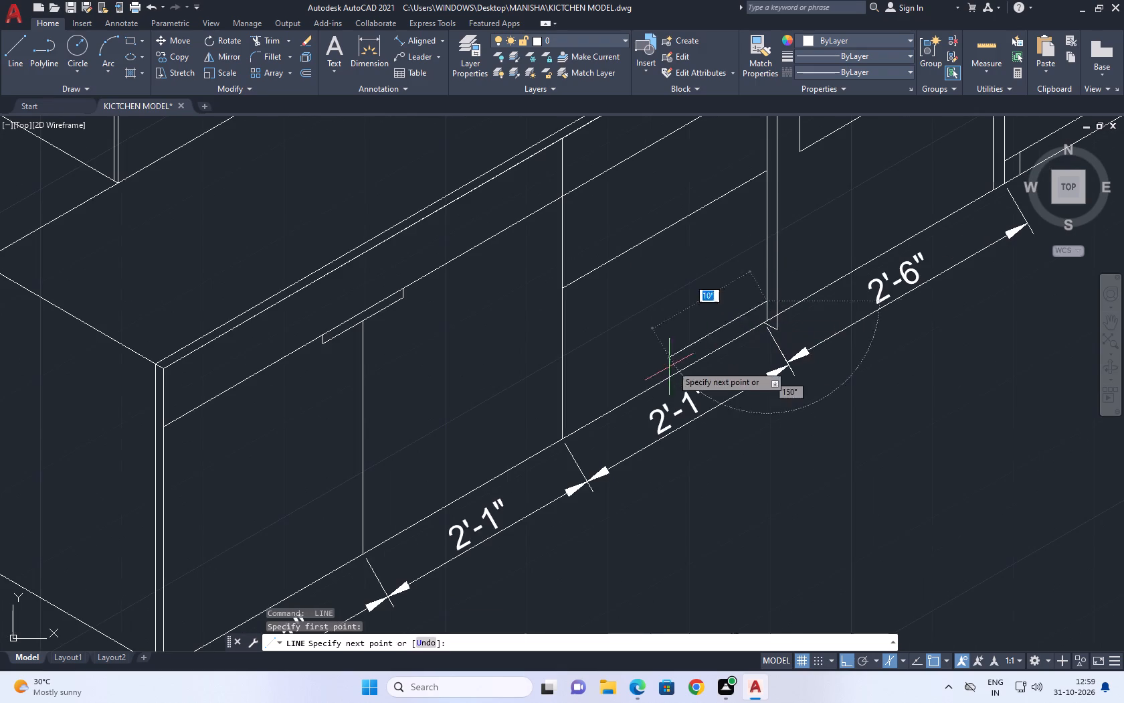
pyautogui.scroll(-1, 643, 382)
pyautogui.moveTo(643, 382); pyautogui.dragTo(741, 294, button='middle')
pyautogui.scroll(2, 441, 459)
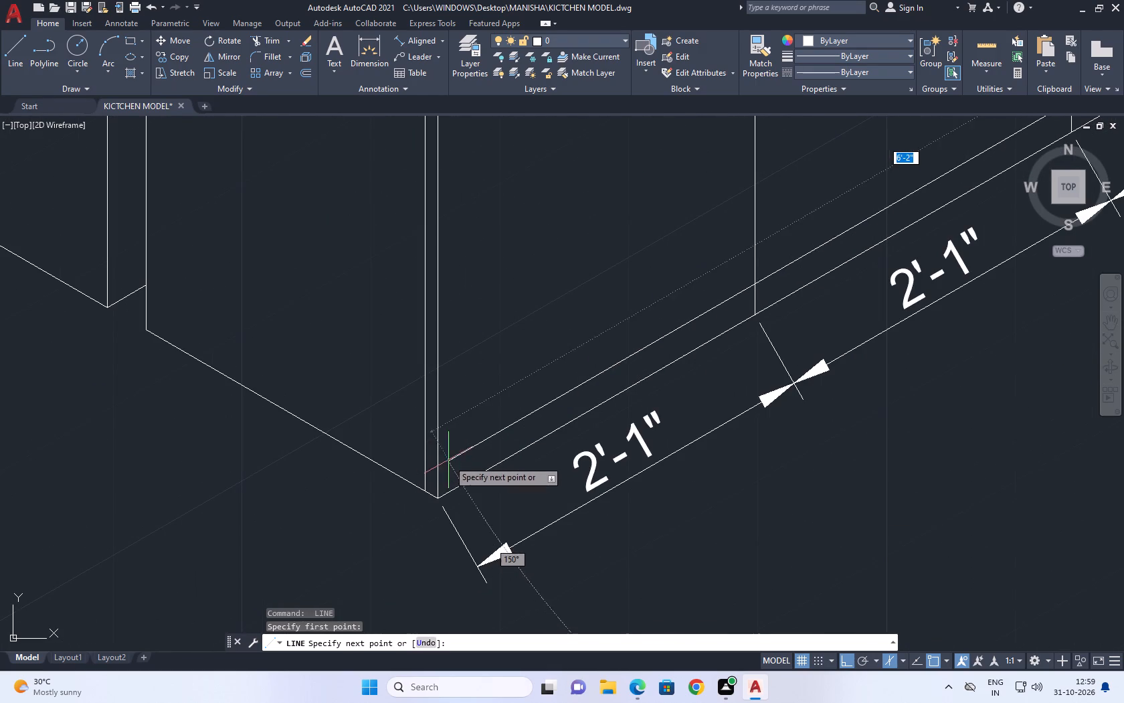
pyautogui.click(438, 469)
pyautogui.press('space')
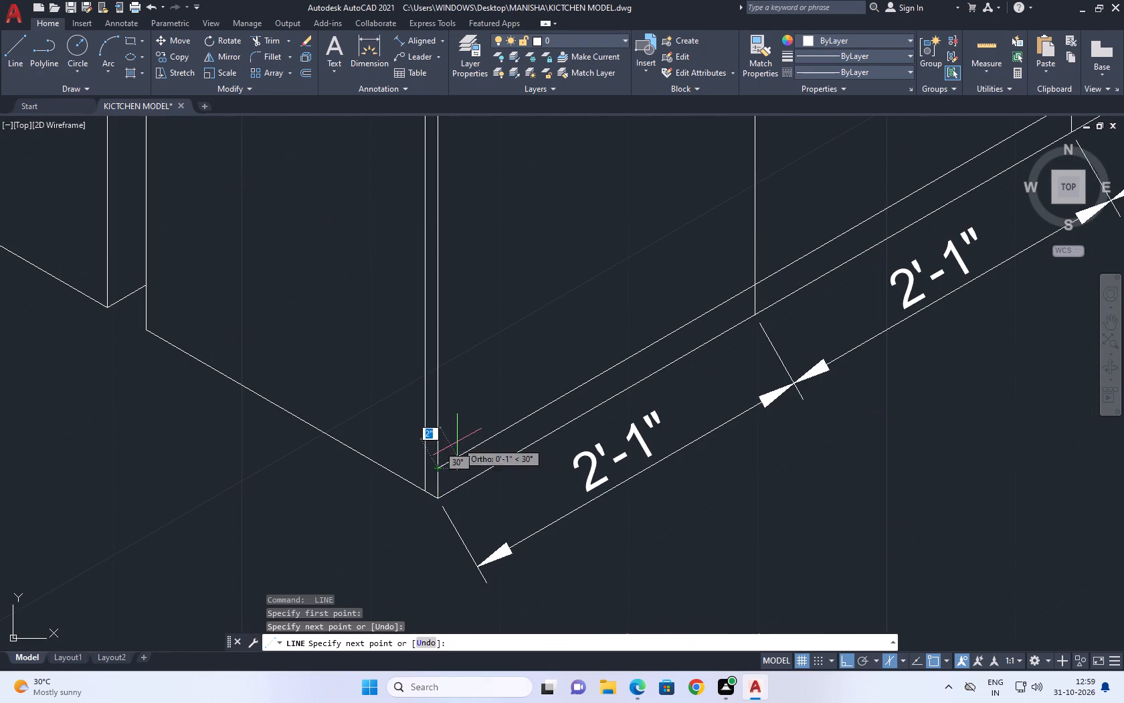
# Draw a short return line from the toe-kick line's outer end on the left isoplane and trim it at the corner panel's inner edge.
pyautogui.moveTo(439, 466); pyautogui.dragTo(568, 391, button='middle')
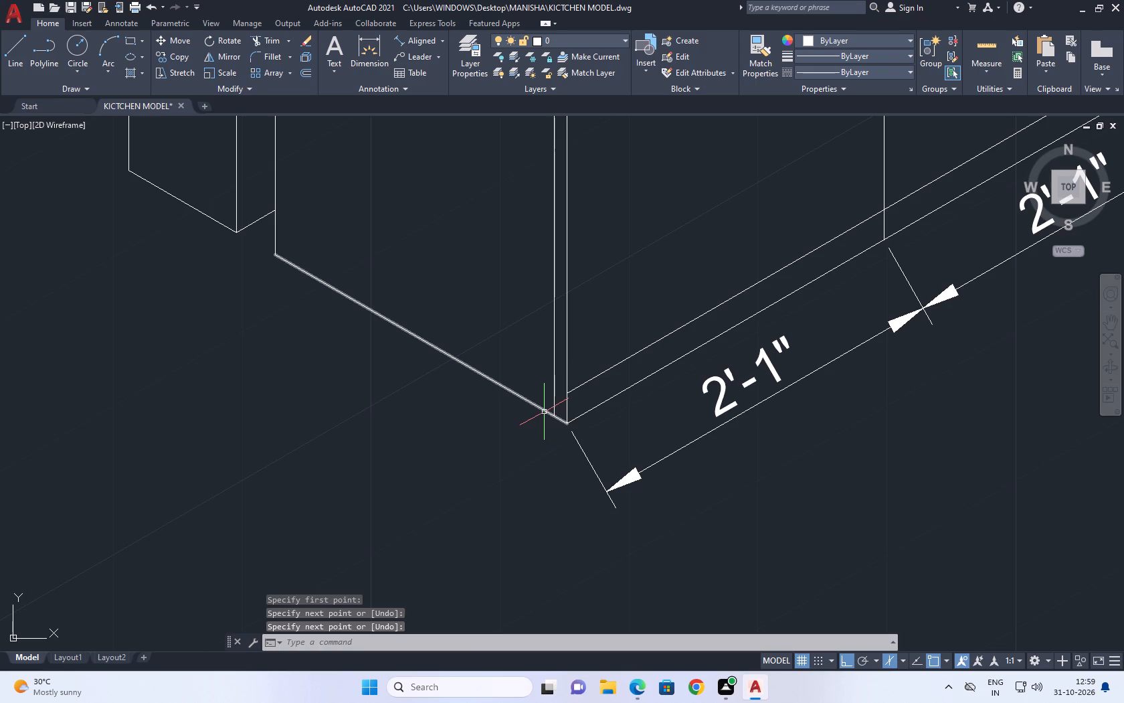
pyautogui.press('l')
pyautogui.press('space')
pyautogui.scroll(2, 551, 411)
pyautogui.click(581, 373)
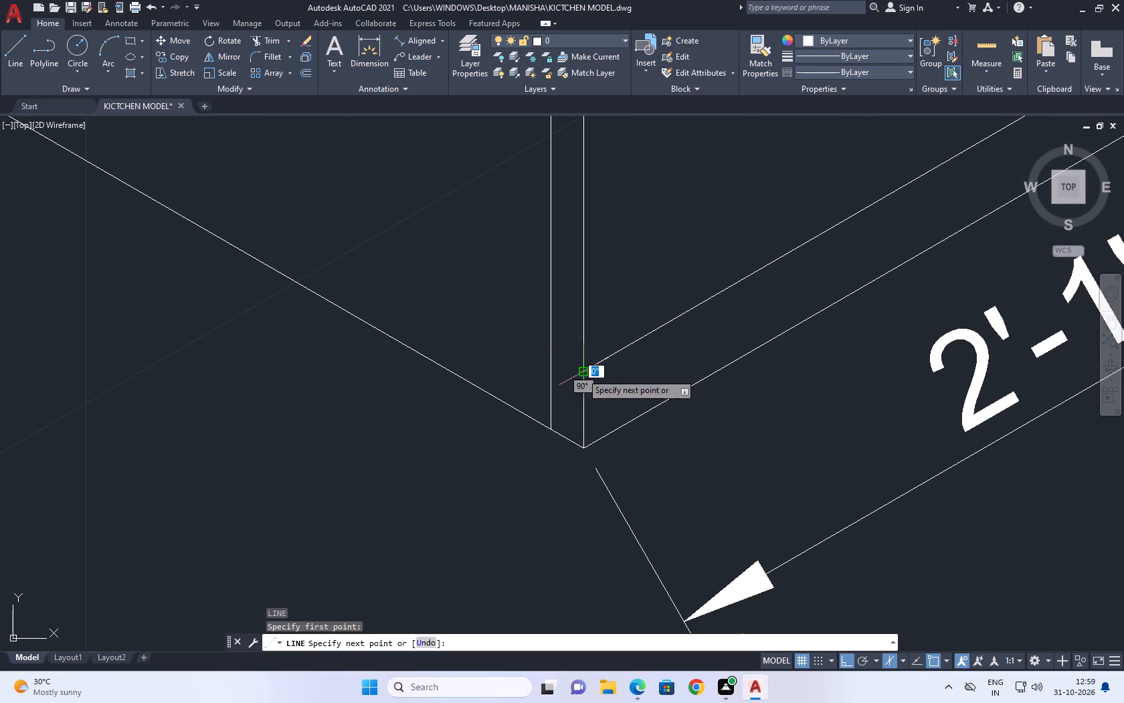
pyautogui.click(541, 366)
pyautogui.hotkey('ctrl', 'z')
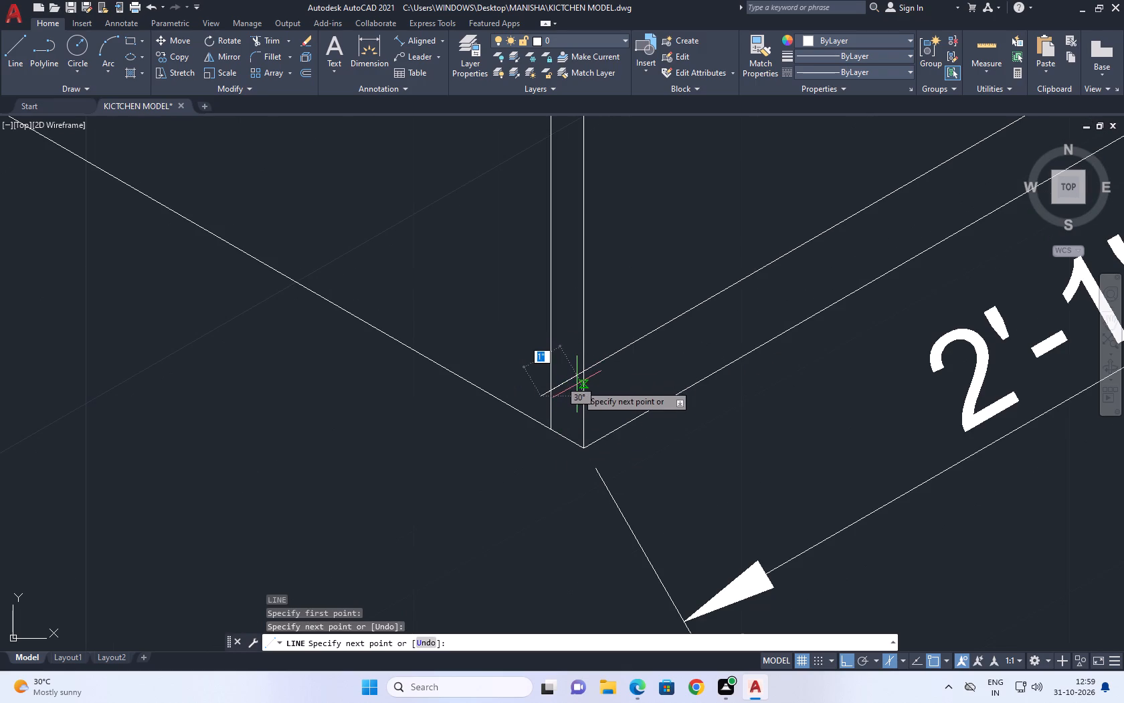
pyautogui.press('F5')
pyautogui.click(525, 357)
pyautogui.press('Escape')
pyautogui.moveTo(649, 358); pyautogui.dragTo(607, 360, button='middle')
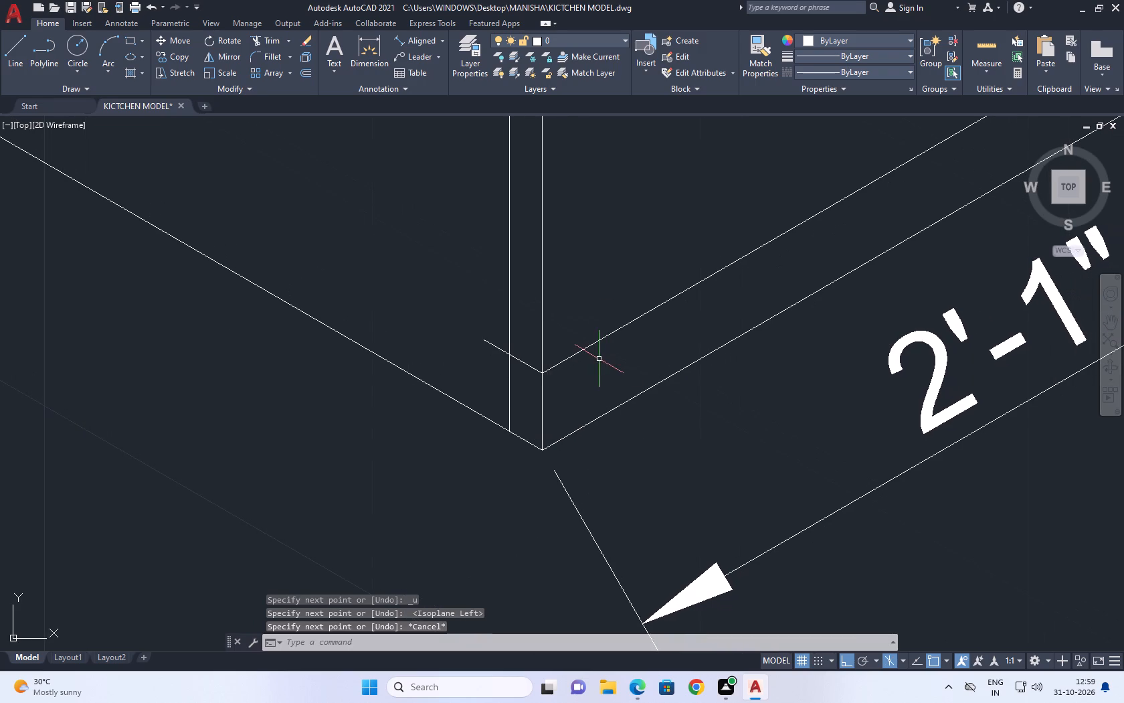
pyautogui.press('t')
pyautogui.press('r')
pyautogui.press('space')
pyautogui.click(500, 351)
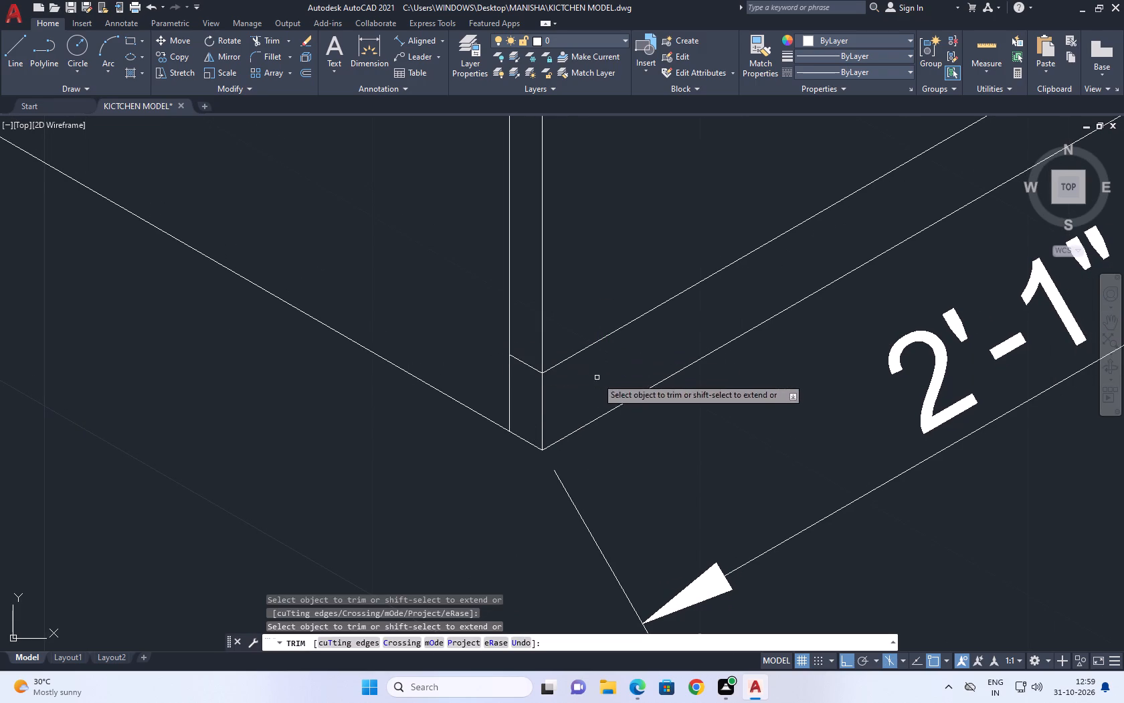
# Trim the floor edge line under the first two cabinets and the first divider's stub below the toe-kick line.
pyautogui.click(599, 379)
pyautogui.click(617, 414)
pyautogui.scroll(-5, 621, 415)
pyautogui.scroll(2, 704, 362)
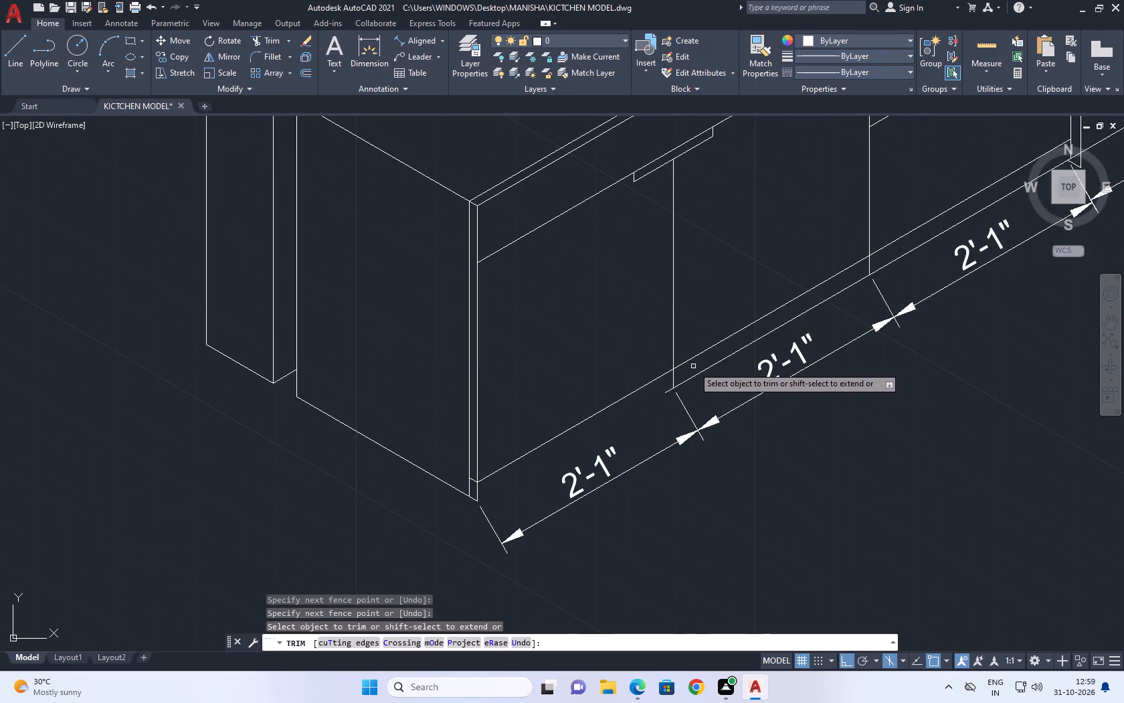
pyautogui.click(696, 372)
pyautogui.click(664, 398)
pyautogui.click(679, 384)
pyautogui.click(661, 388)
pyautogui.click(671, 390)
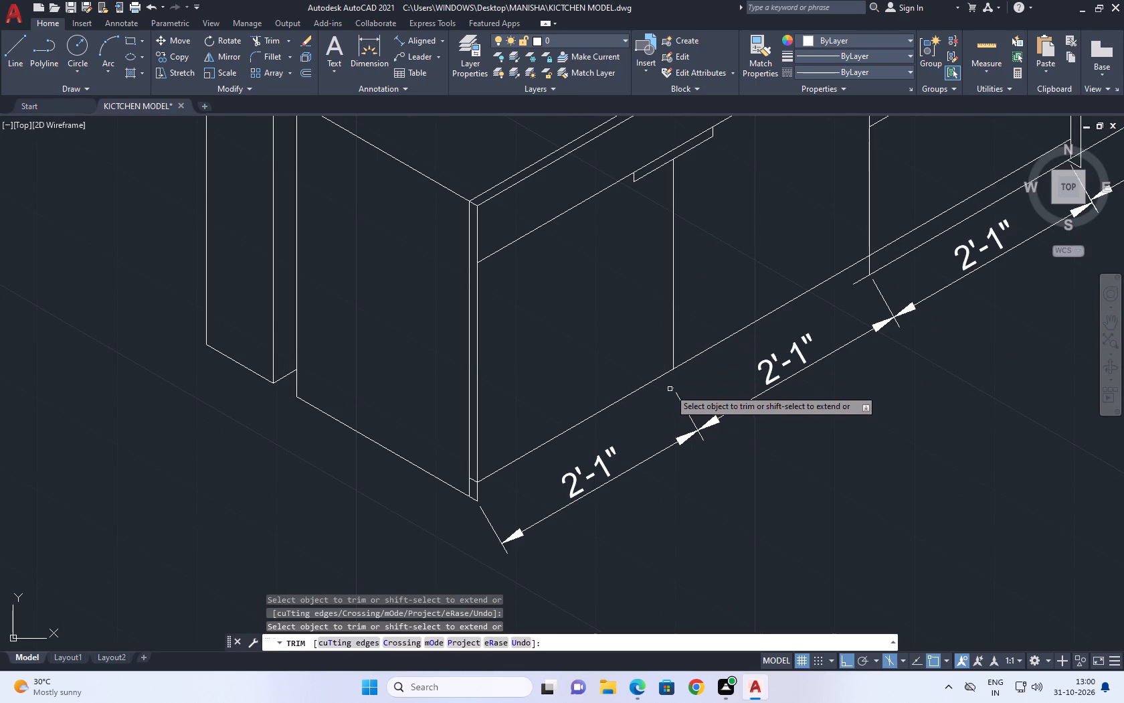
pyautogui.moveTo(821, 317); pyautogui.dragTo(767, 400, button='middle')
pyautogui.press('Escape')
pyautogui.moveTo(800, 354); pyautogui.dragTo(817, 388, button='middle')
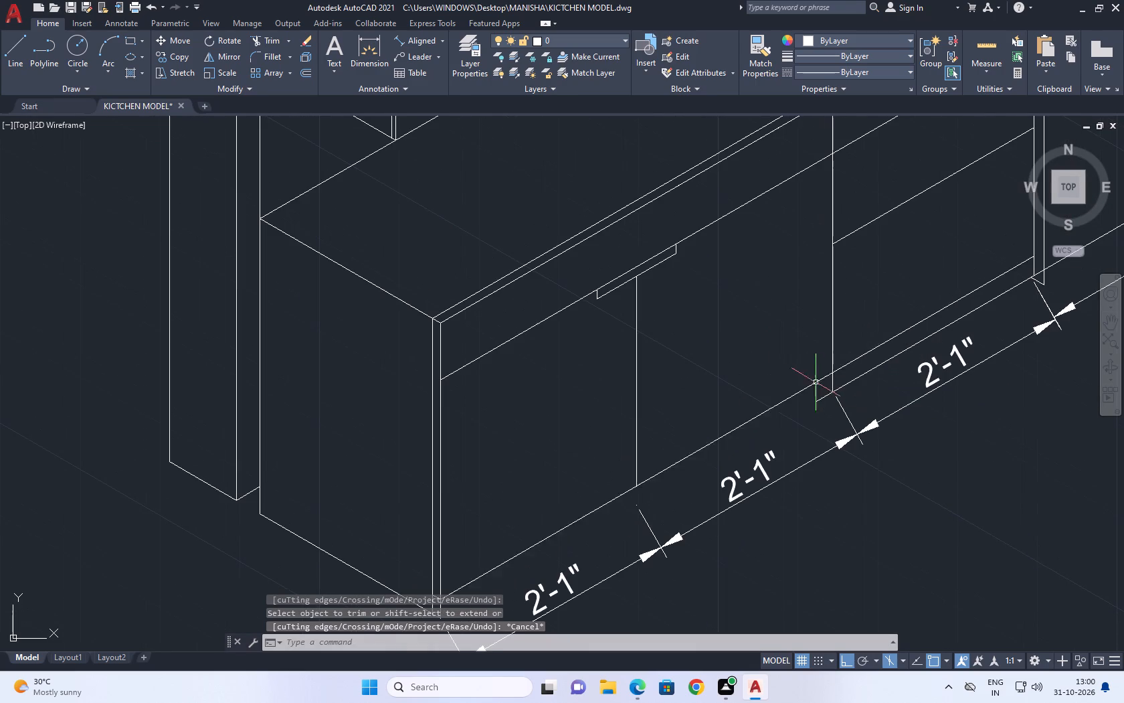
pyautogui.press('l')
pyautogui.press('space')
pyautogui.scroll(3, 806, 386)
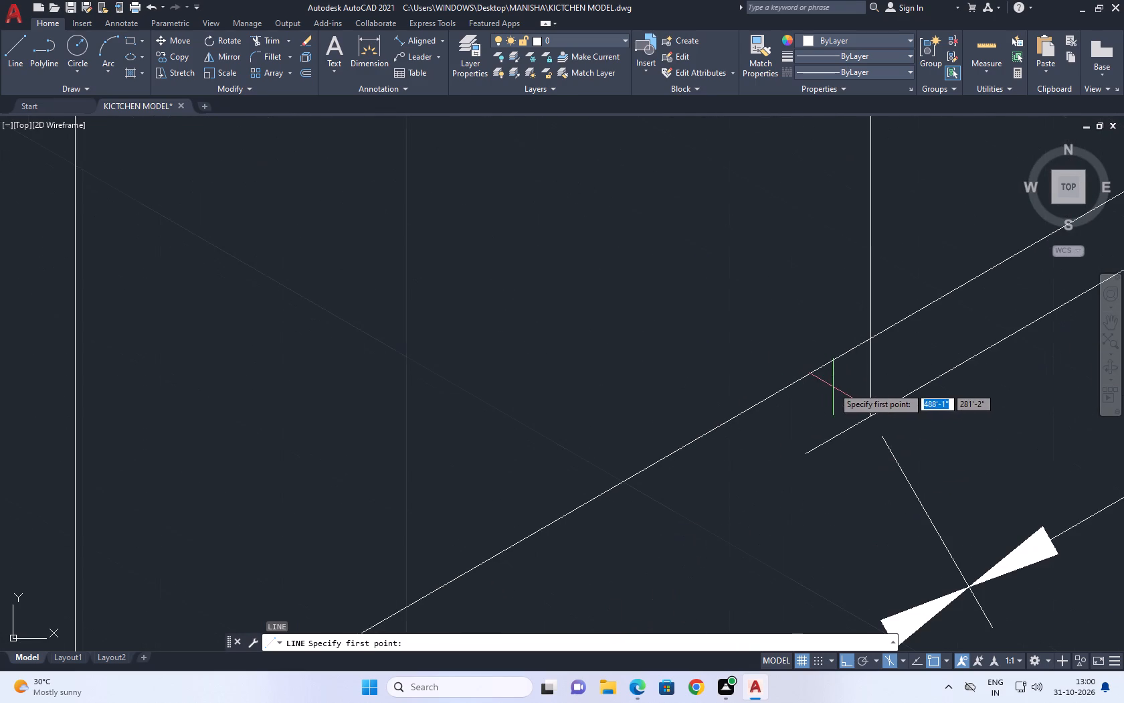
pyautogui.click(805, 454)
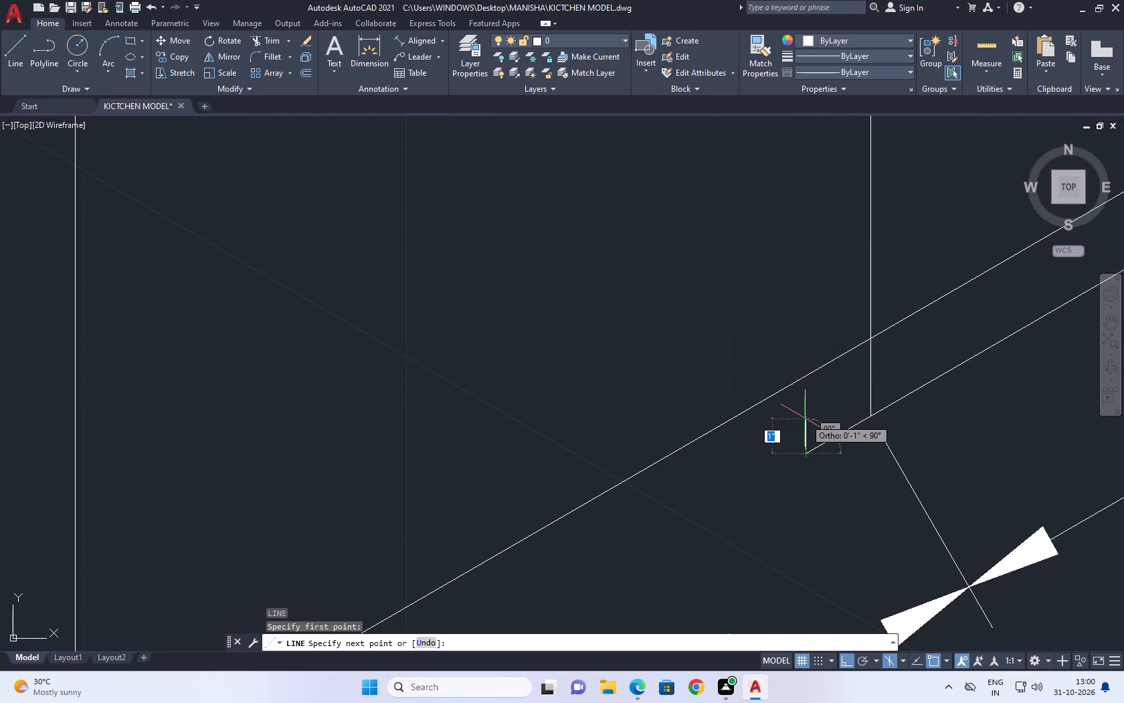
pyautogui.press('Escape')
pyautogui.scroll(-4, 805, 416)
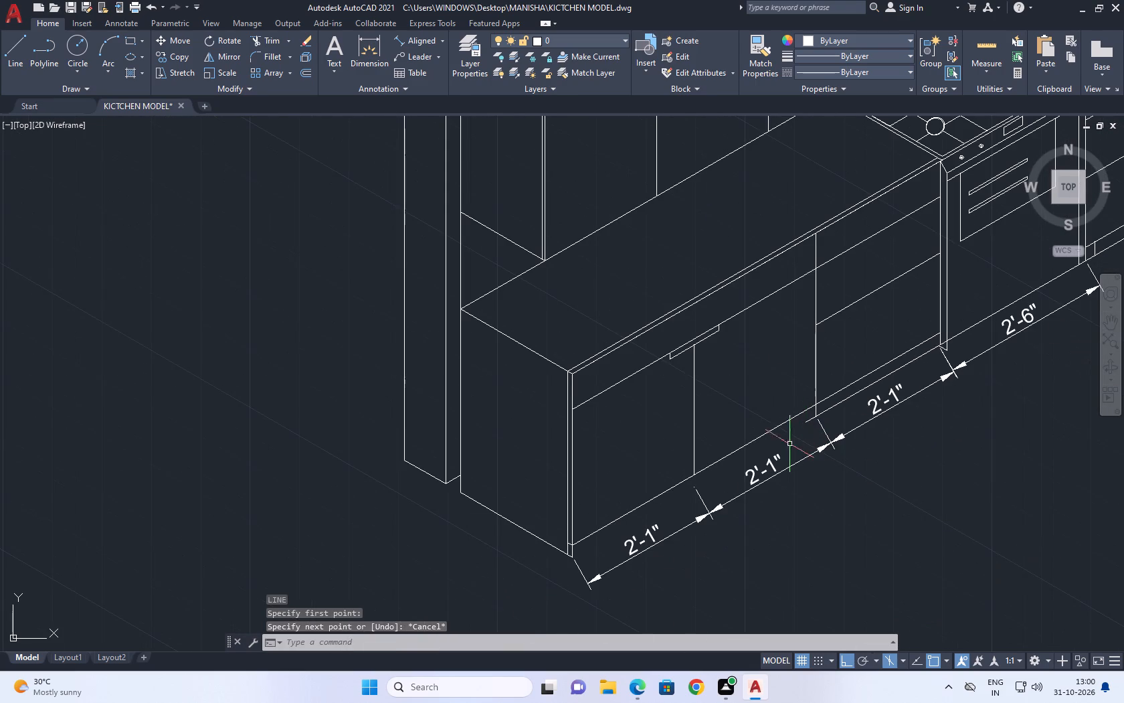
# Draw a floor line below the toe-kick line on the top isoplane, from the corner panel's inner bottom corner to just past the second divider.
pyautogui.scroll(3, 568, 566)
pyautogui.moveTo(607, 547); pyautogui.dragTo(569, 533, button='middle')
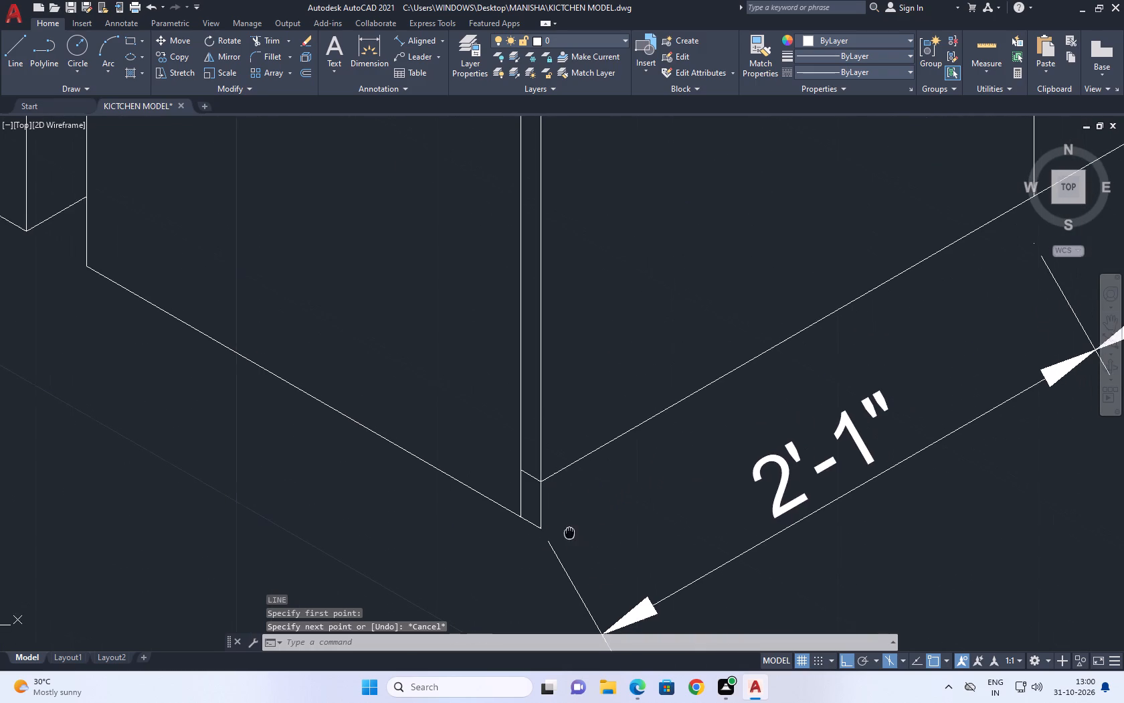
pyautogui.press('l')
pyautogui.press('space')
pyautogui.moveTo(519, 519); pyautogui.dragTo(530, 516)
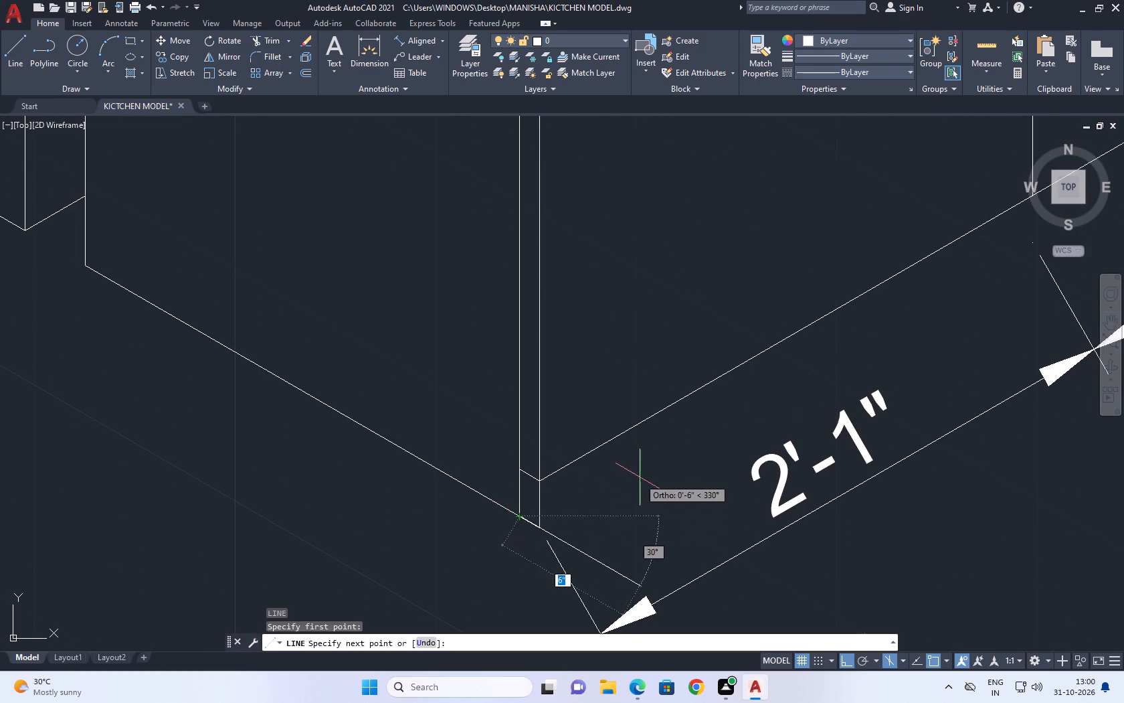
pyautogui.scroll(-1, 640, 477)
pyautogui.moveTo(731, 422); pyautogui.dragTo(583, 517, button='middle')
pyautogui.press('F5')
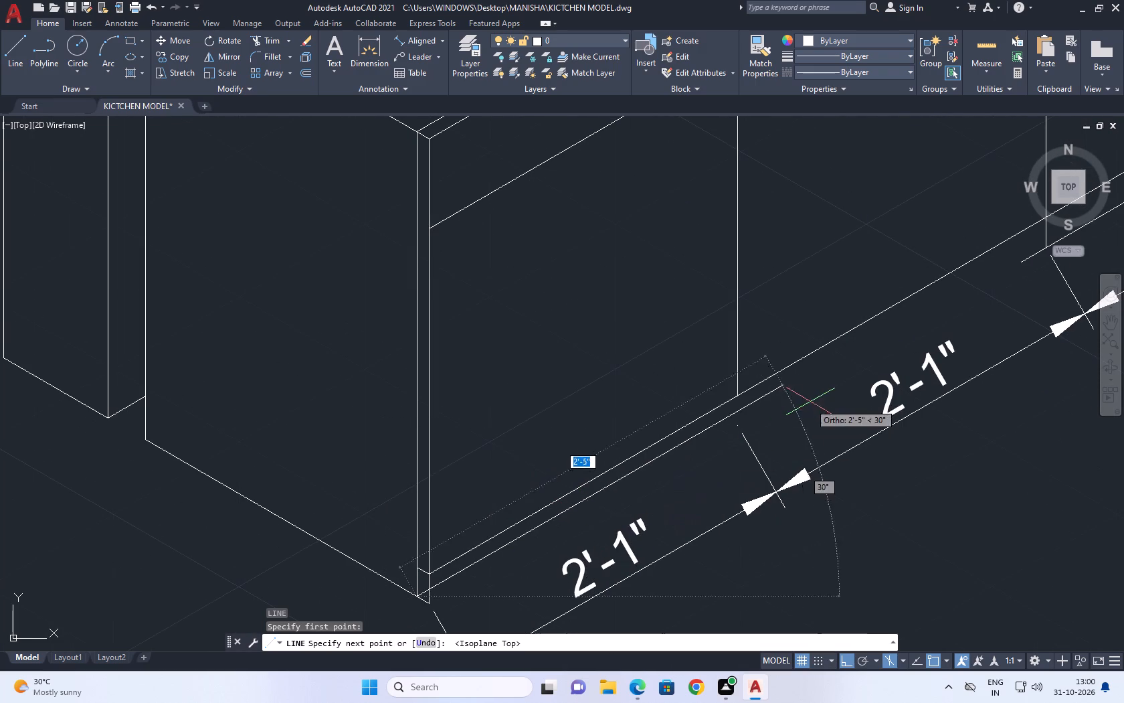
pyautogui.moveTo(813, 402); pyautogui.dragTo(654, 504, button='middle')
pyautogui.moveTo(816, 374); pyautogui.dragTo(714, 419, button='middle')
pyautogui.scroll(5, 750, 399)
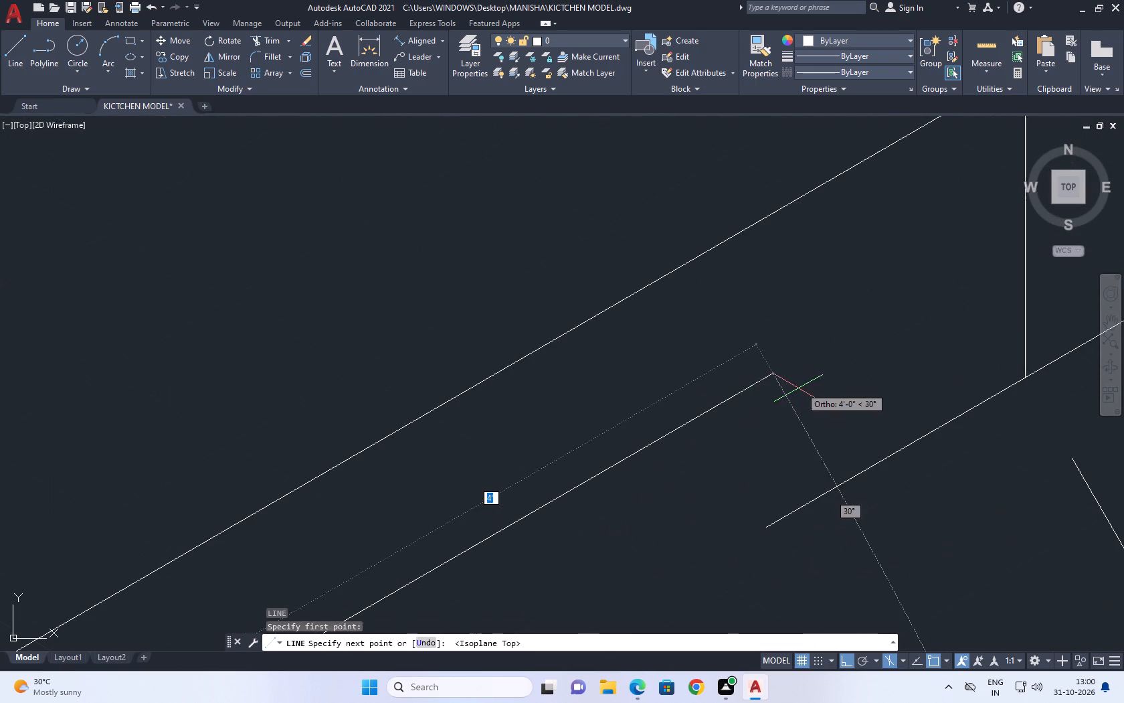
pyautogui.moveTo(947, 349); pyautogui.dragTo(523, 513, button='middle')
pyautogui.click(651, 384)
pyautogui.press('Escape')
pyautogui.scroll(-3, 632, 378)
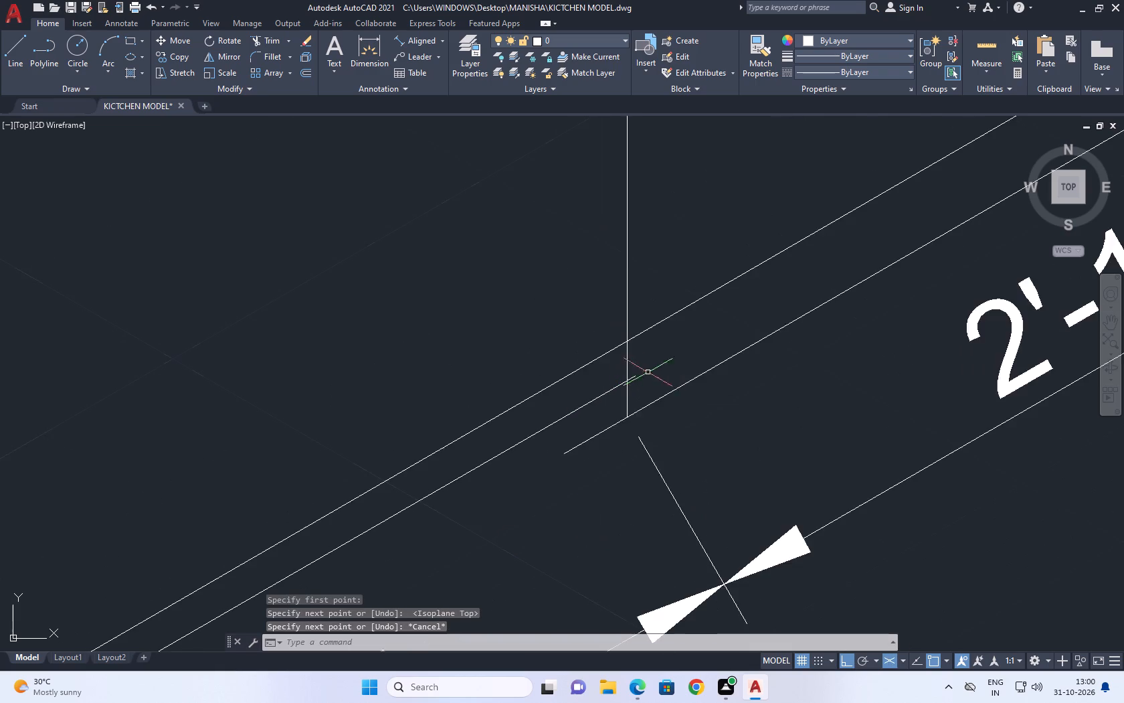
# Trim the new floor line's overshoot past the second divider and the old floor edge's stub on the divider's other side.
pyautogui.moveTo(621, 435); pyautogui.dragTo(660, 408, button='middle')
pyautogui.press('t')
pyautogui.write('R')
pyautogui.press('space')
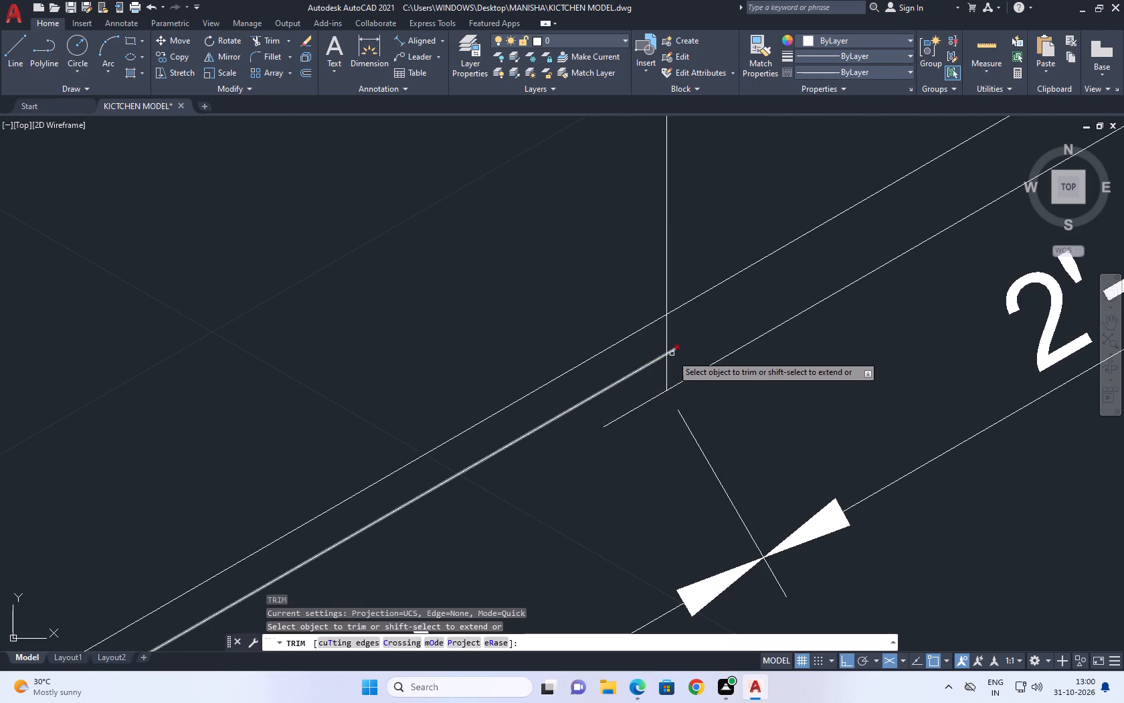
pyautogui.scroll(1, 669, 351)
pyautogui.click(669, 353)
pyautogui.scroll(-3, 691, 338)
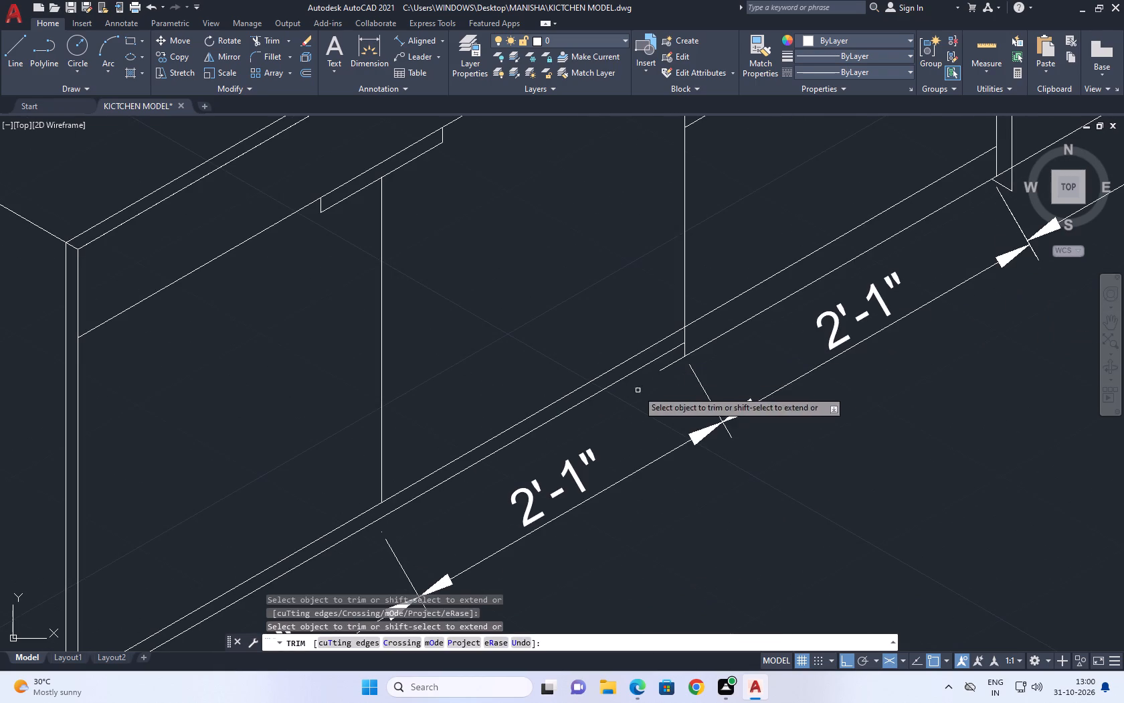
pyautogui.click(675, 362)
pyautogui.scroll(-1, 694, 374)
pyautogui.moveTo(670, 428); pyautogui.dragTo(719, 354, button='middle')
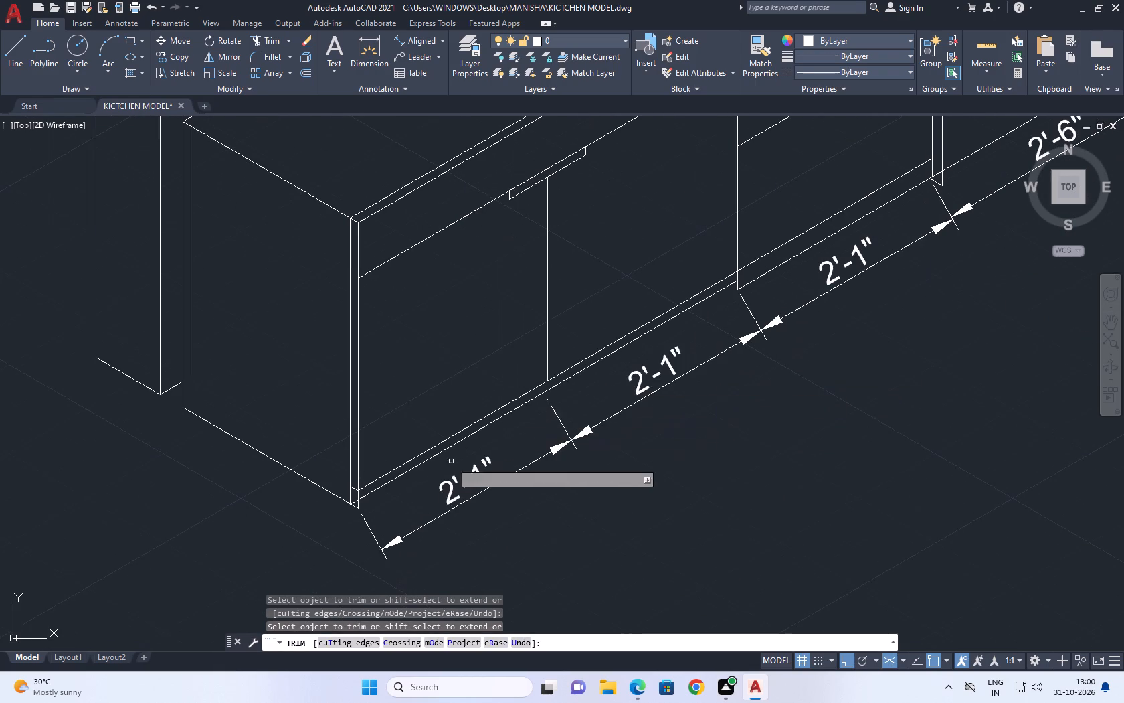
pyautogui.scroll(1, 367, 523)
pyautogui.press('Escape')
# Trim the corner panel's outer upright below the new floor line and the side floor edge's end beyond the panel's inner edge.
pyautogui.scroll(1, 350, 499)
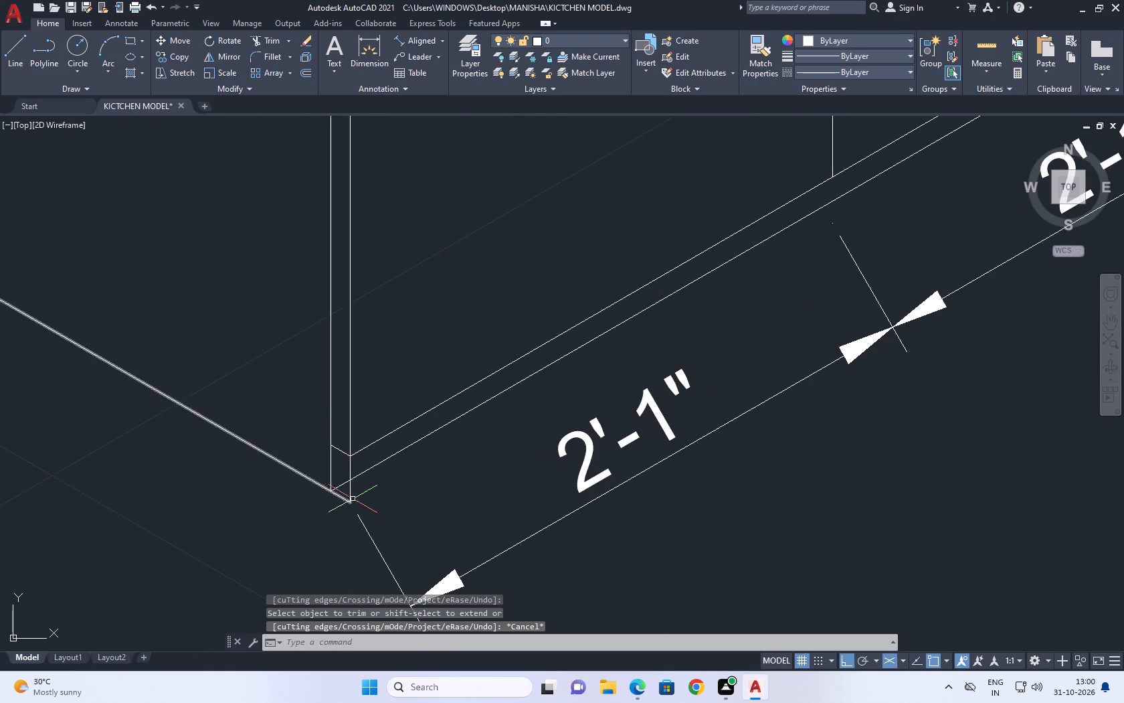
pyautogui.moveTo(407, 490); pyautogui.dragTo(430, 485, button='middle')
pyautogui.scroll(1, 431, 484)
pyautogui.press('t')
pyautogui.press('r')
pyautogui.press('space')
pyautogui.click(338, 485)
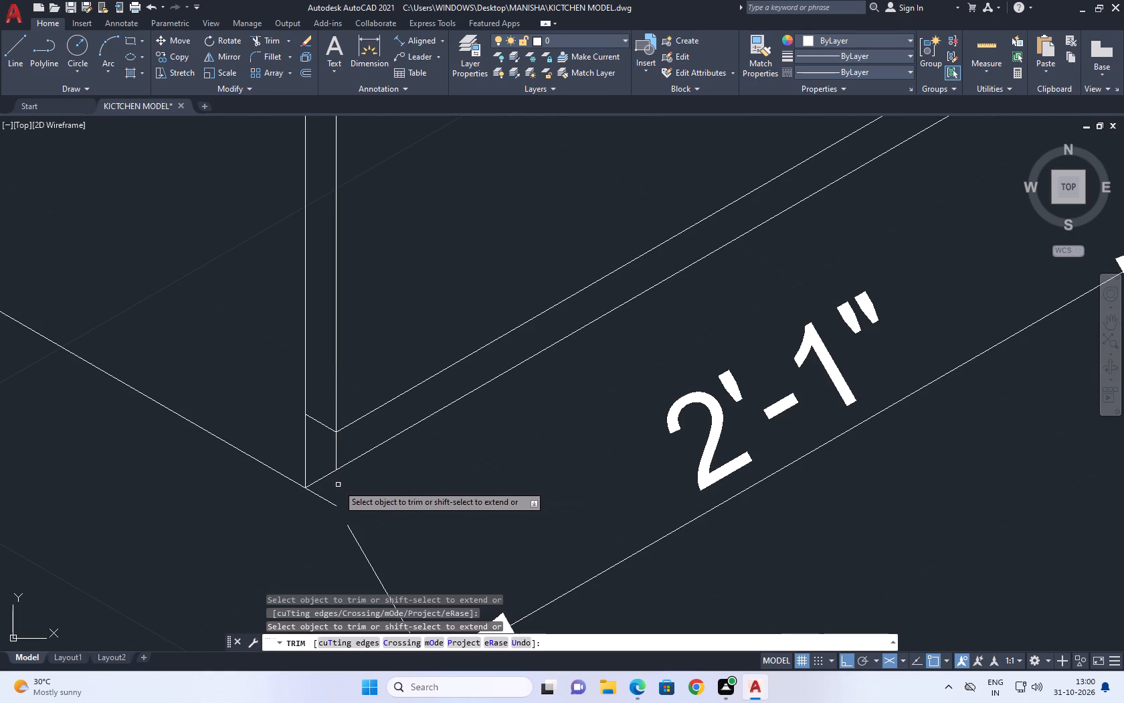
pyautogui.moveTo(339, 459); pyautogui.dragTo(350, 466, button='middle')
pyautogui.click(342, 498)
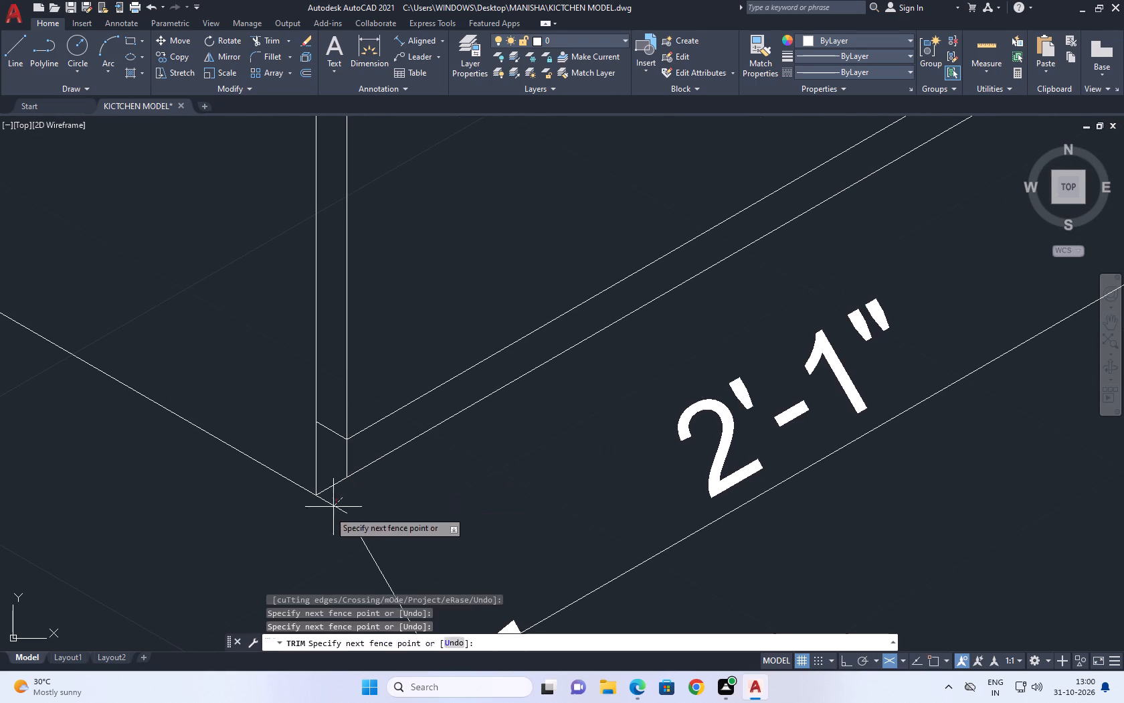
pyautogui.click(329, 512)
pyautogui.scroll(-2, 394, 490)
pyautogui.scroll(-1, 453, 477)
pyautogui.press('Escape')
# Trim the corner panel's outer upright between the toe-kick's short return line and the new floor line.
pyautogui.scroll(2, 385, 491)
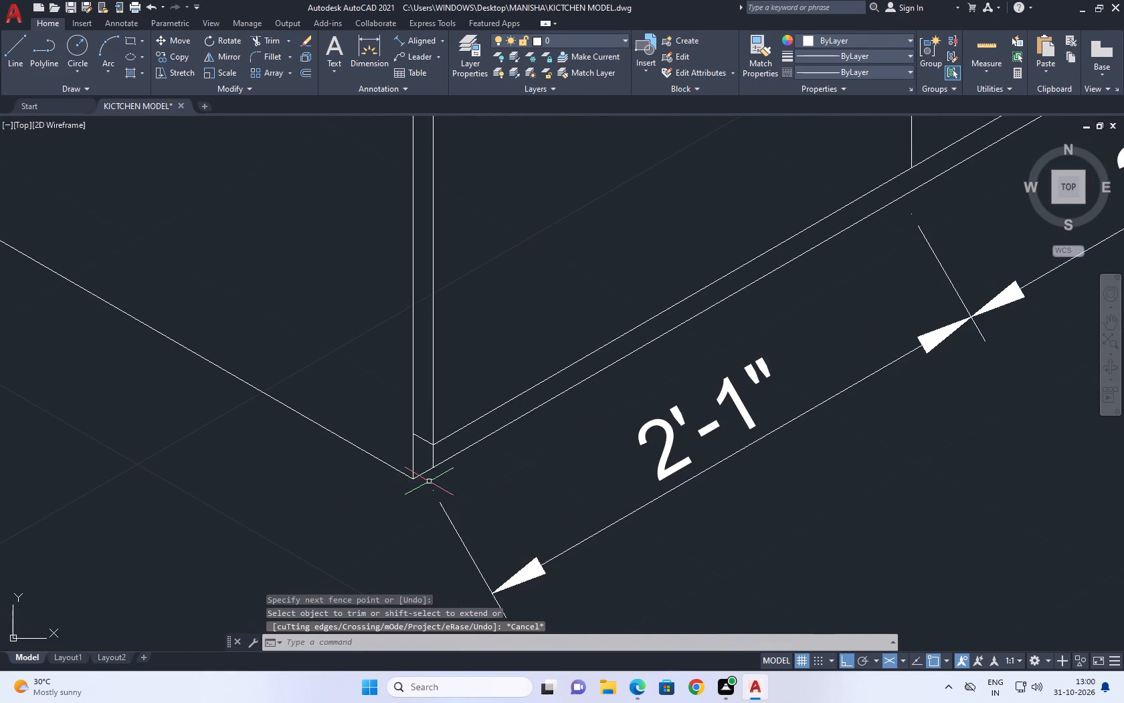
pyautogui.moveTo(450, 476); pyautogui.dragTo(454, 495, button='middle')
pyautogui.scroll(2, 427, 478)
pyautogui.write('TR')
pyautogui.press('space')
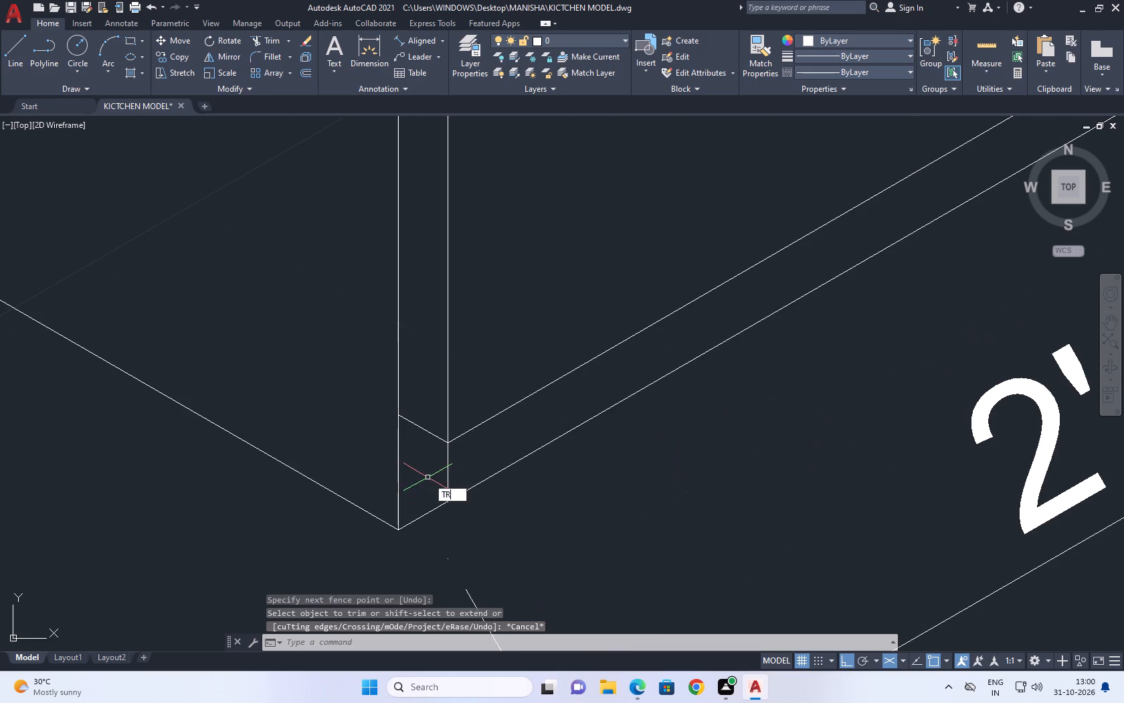
pyautogui.click(450, 472)
pyautogui.click(428, 480)
pyautogui.scroll(-2, 467, 467)
pyautogui.moveTo(485, 468); pyautogui.dragTo(474, 489, button='middle')
pyautogui.press('space')
# Close the toe-kick beside the second divider with a short vertical line, trimming its top overshoot and the floor line's stub to the divider.
pyautogui.scroll(-2, 602, 451)
pyautogui.moveTo(749, 370); pyautogui.dragTo(676, 465, button='middle')
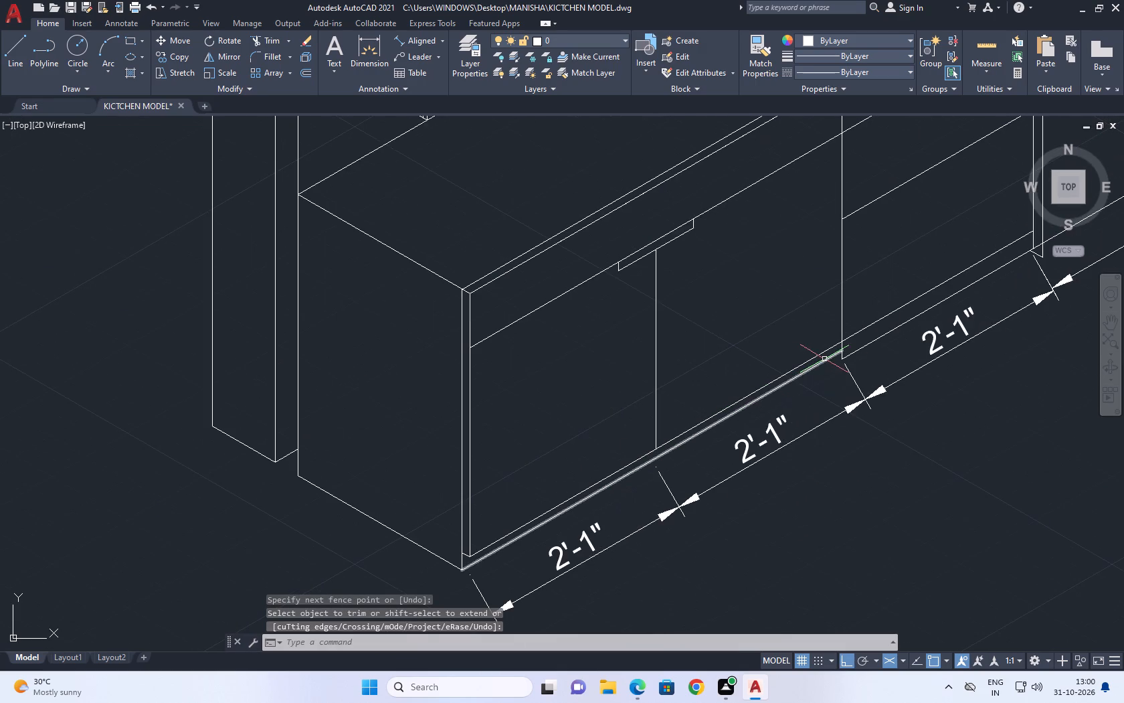
pyautogui.moveTo(825, 358); pyautogui.dragTo(775, 394, button='middle')
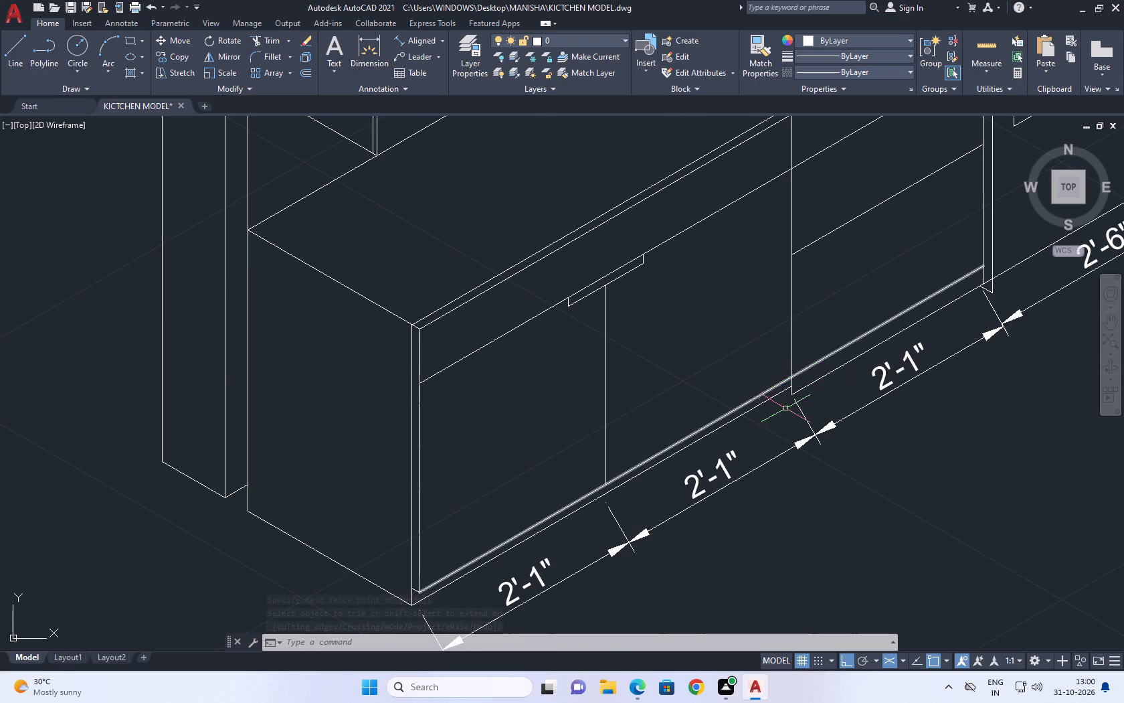
pyautogui.scroll(2, 784, 394)
pyautogui.moveTo(797, 399); pyautogui.dragTo(803, 414, button='middle')
pyautogui.scroll(1, 801, 414)
pyautogui.write('L')
pyautogui.press('space')
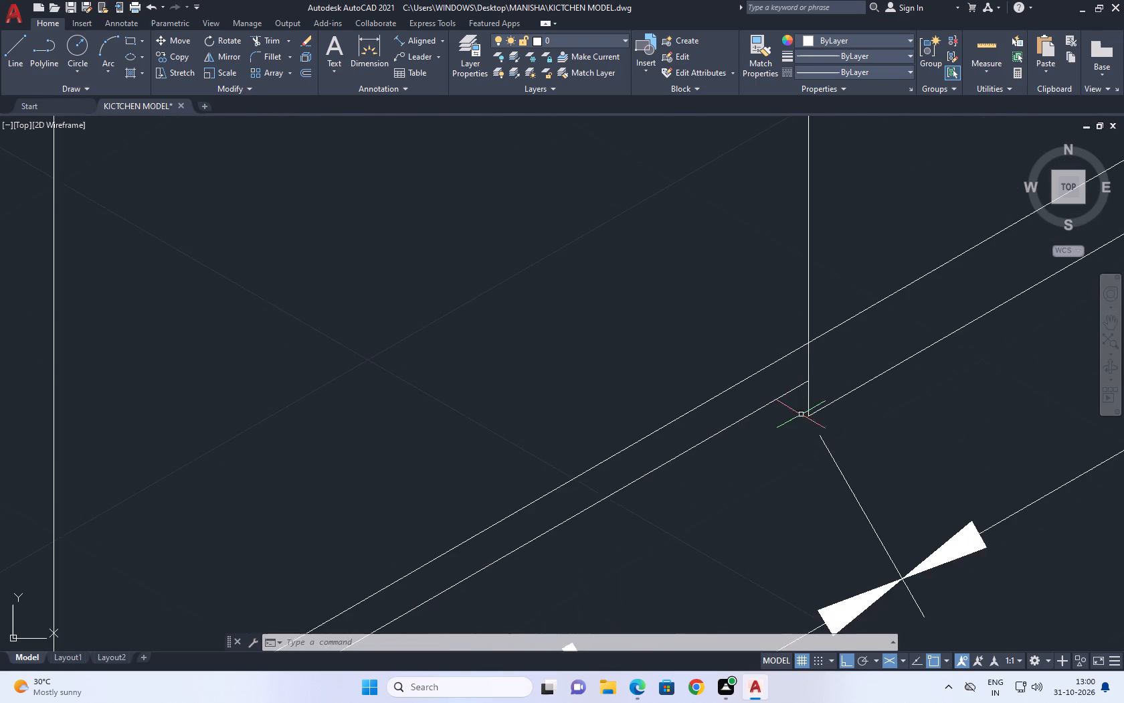
pyautogui.moveTo(809, 393); pyautogui.dragTo(807, 414, button='middle')
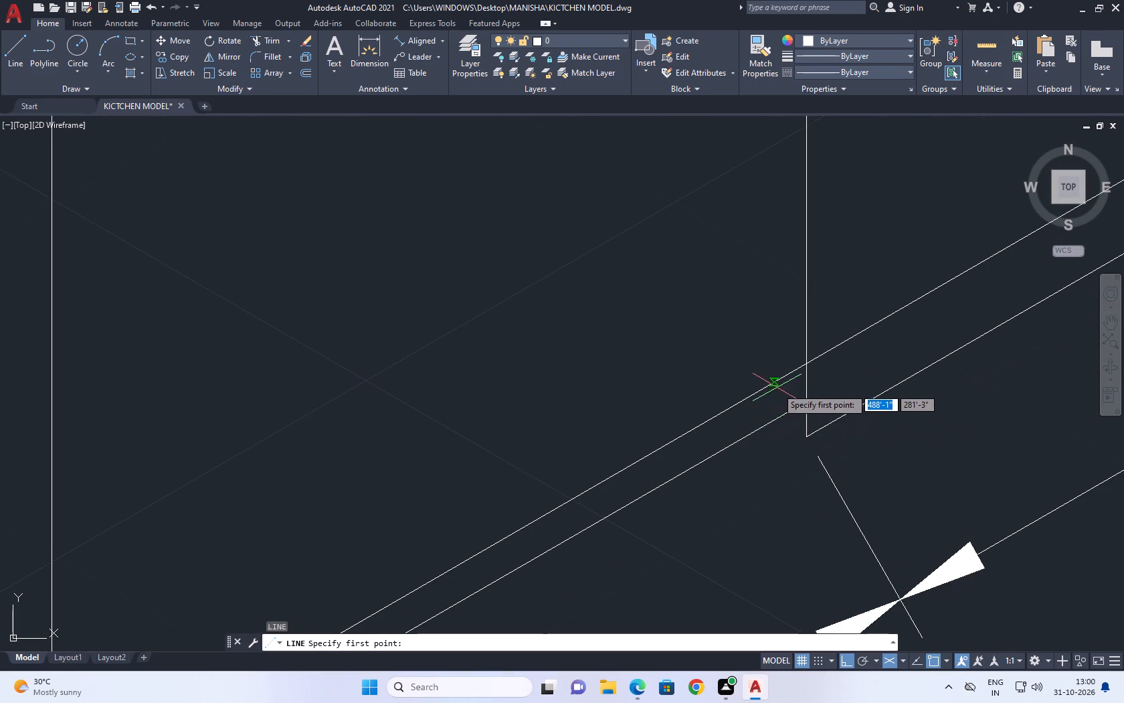
pyautogui.click(774, 422)
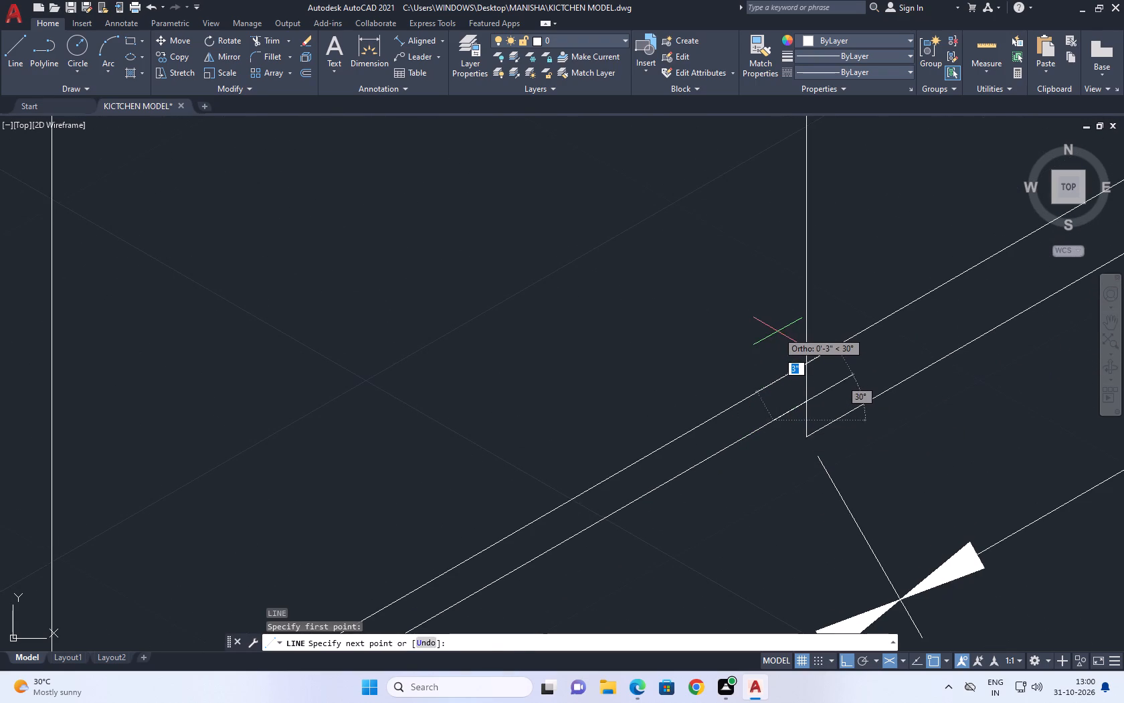
pyautogui.press('F5')
pyautogui.click(775, 329)
pyautogui.press('Escape')
pyautogui.press('t')
pyautogui.press('r')
pyautogui.press('space')
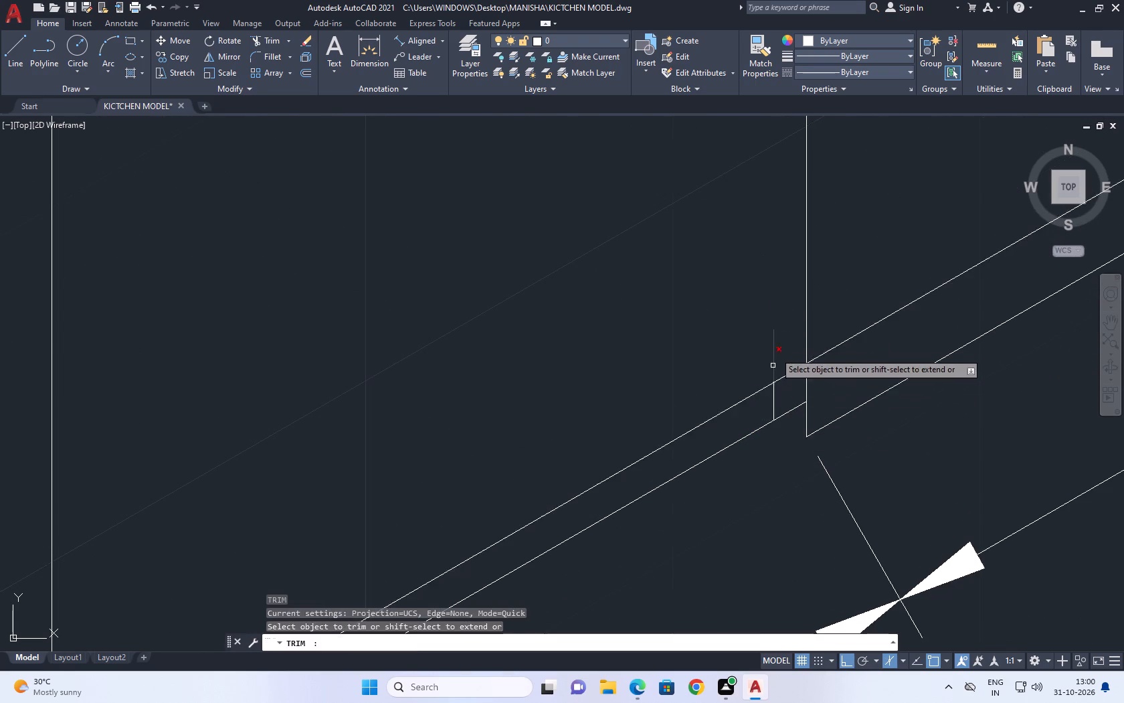
pyautogui.click(783, 338)
pyautogui.click(739, 358)
pyautogui.click(785, 415)
pyautogui.scroll(-3, 798, 441)
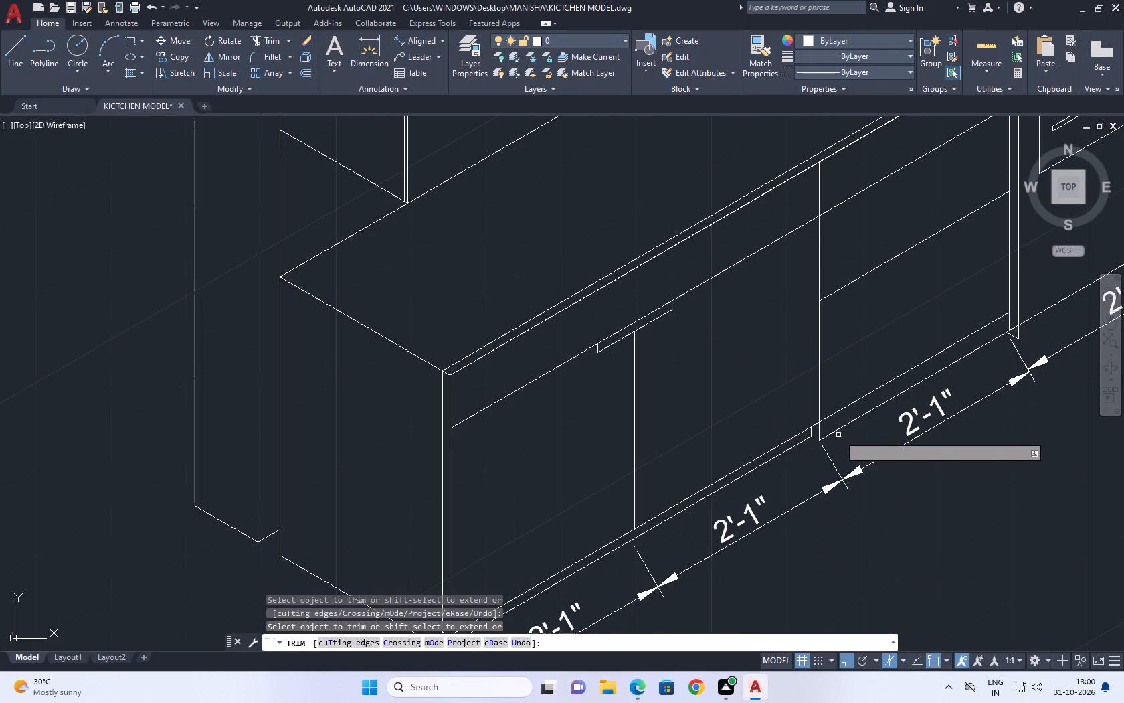
pyautogui.press('Escape')
# Examine the finished toe-kick and the stove-side cabinet run as a whole.
pyautogui.scroll(-2, 809, 420)
pyautogui.moveTo(888, 403); pyautogui.dragTo(830, 384, button='middle')
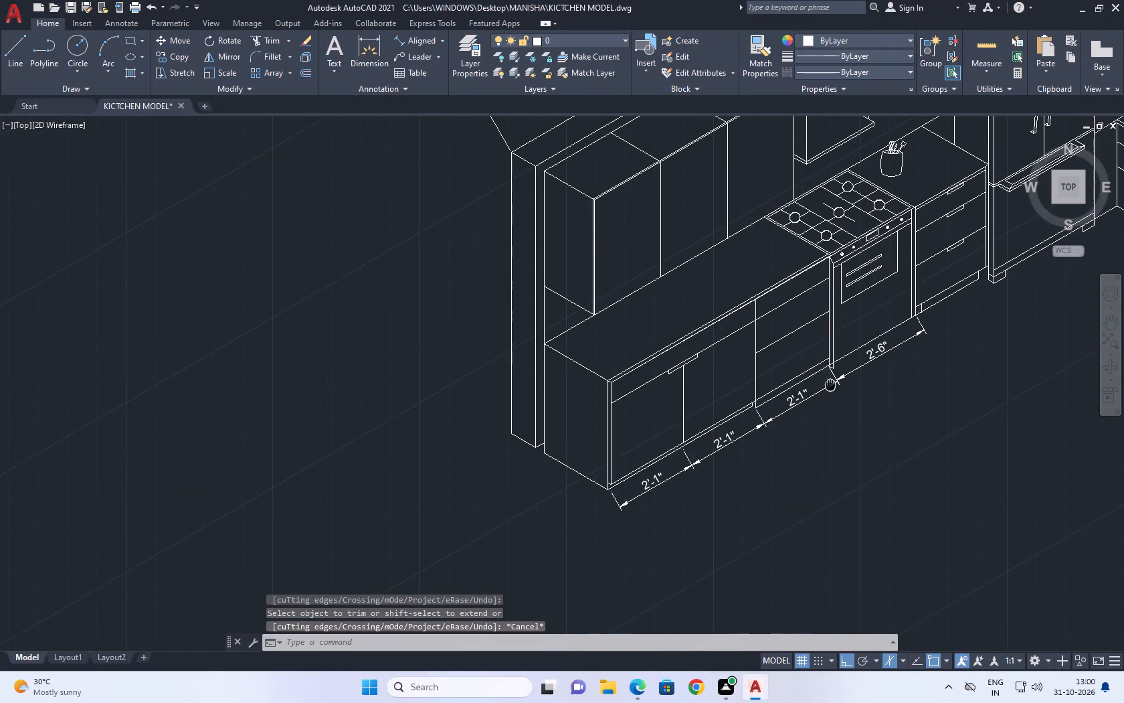
pyautogui.scroll(2, 620, 499)
pyautogui.moveTo(604, 349); pyautogui.dragTo(684, 446, button='middle')
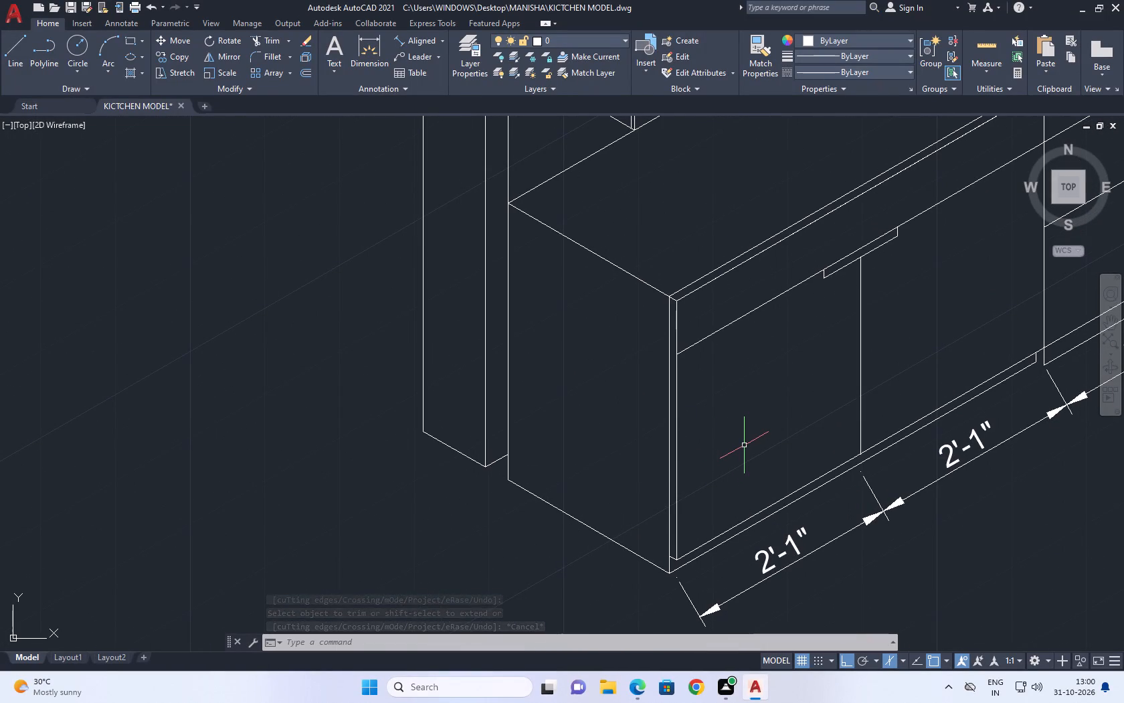
pyautogui.moveTo(722, 365); pyautogui.dragTo(468, 429, button='middle')
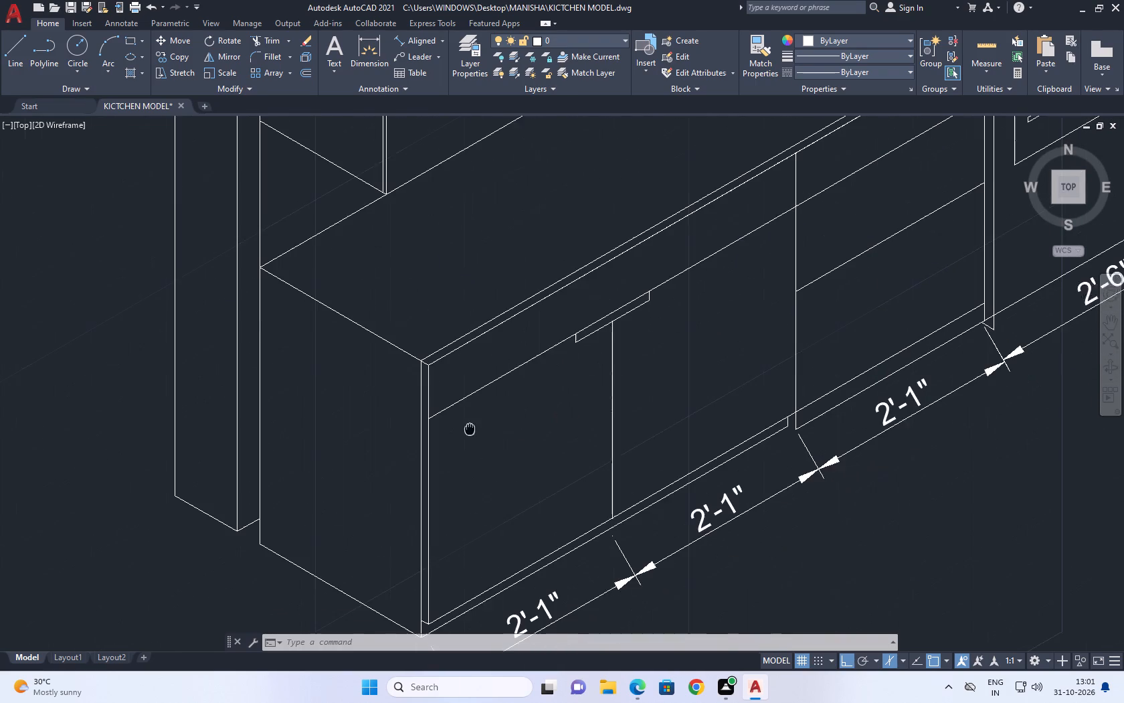
pyautogui.moveTo(468, 429); pyautogui.dragTo(463, 429, button='middle')
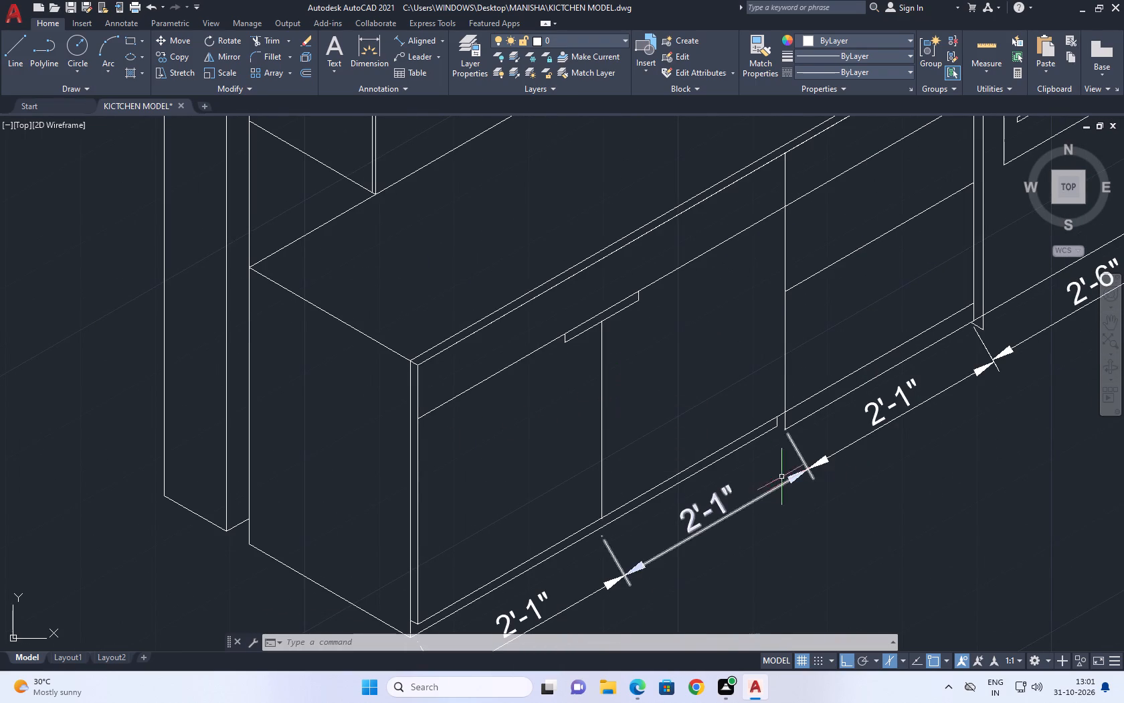
pyautogui.scroll(-2, 634, 424)
pyautogui.scroll(-1, 739, 382)
pyautogui.moveTo(739, 382); pyautogui.dragTo(660, 385, button='middle')
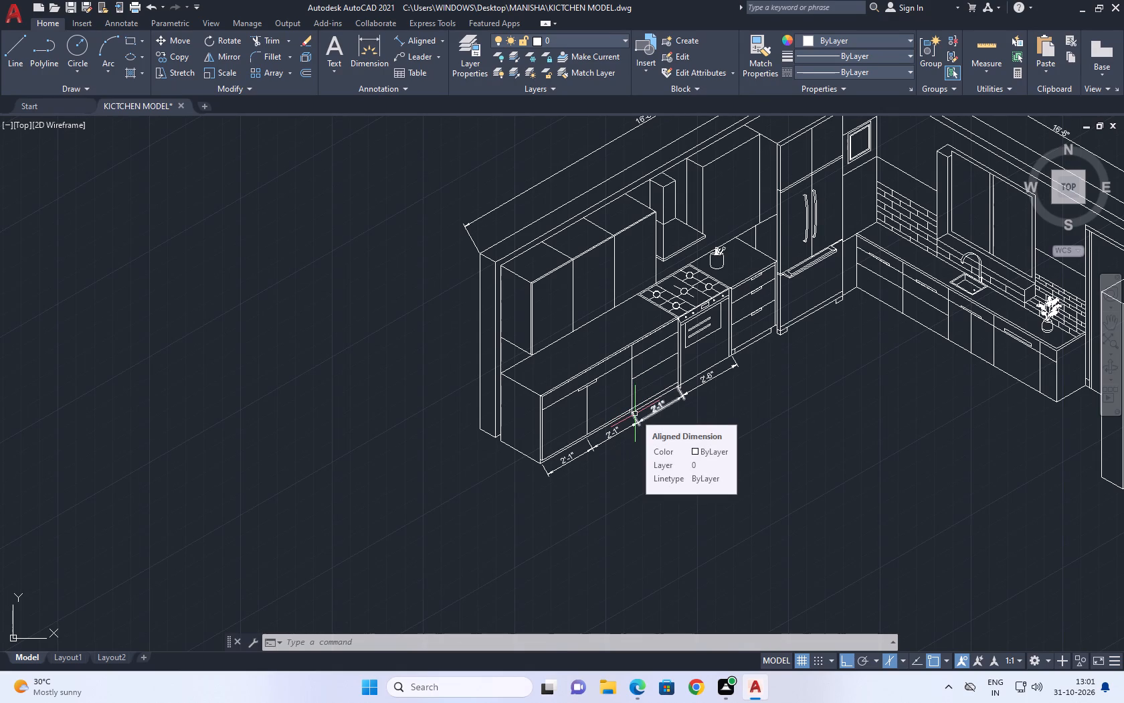
# Draw a short vertical line crossing the countertop's back edge between the wall cabinet and the stove, with a slightly slanted top edge, ortho off.
pyautogui.scroll(1, 589, 325)
pyautogui.write('L')
pyautogui.press('space')
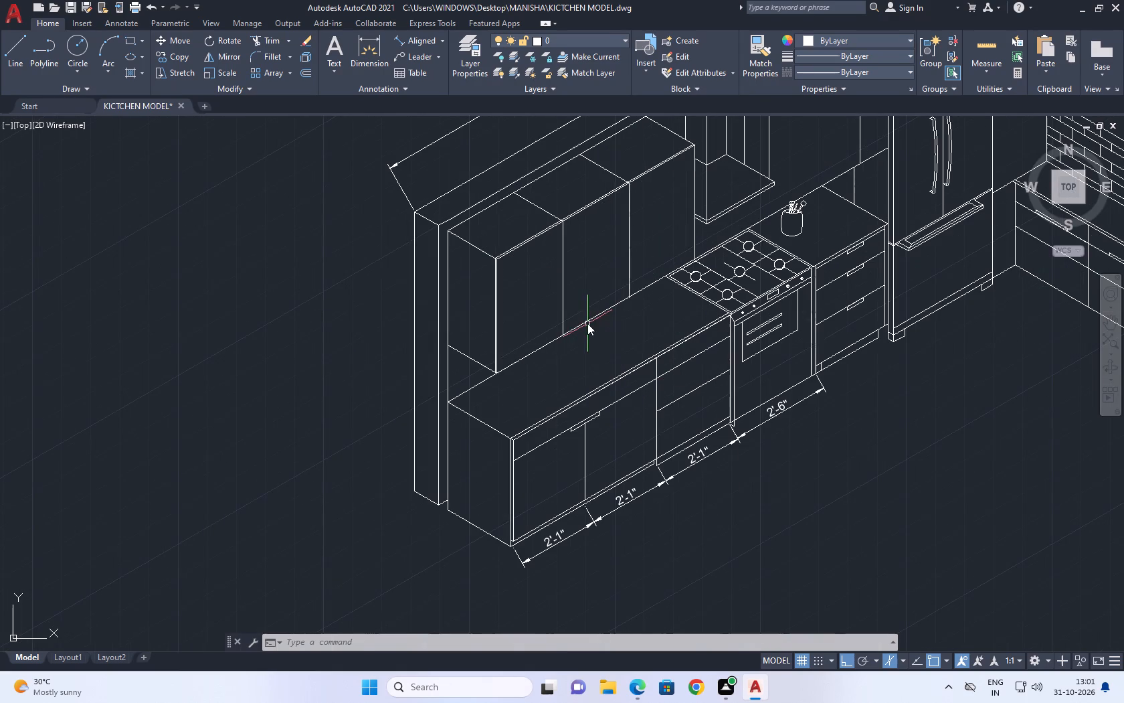
pyautogui.scroll(3, 593, 340)
pyautogui.moveTo(602, 320); pyautogui.dragTo(631, 393, button='middle')
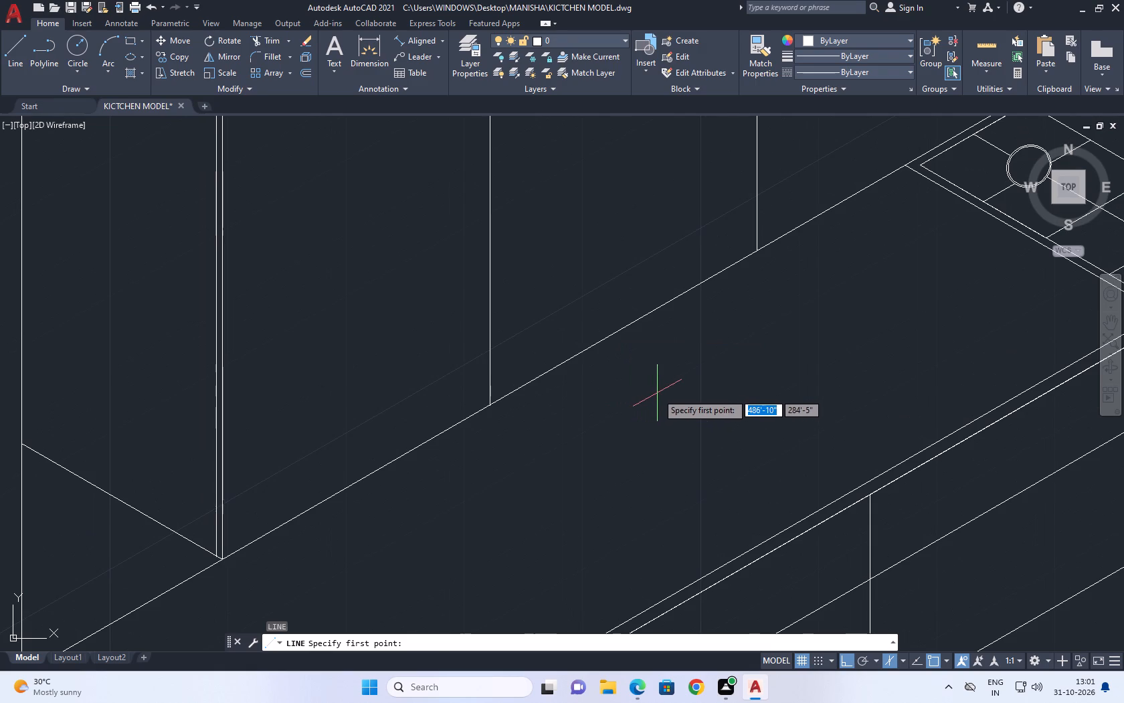
pyautogui.scroll(1, 667, 352)
pyautogui.click(667, 349)
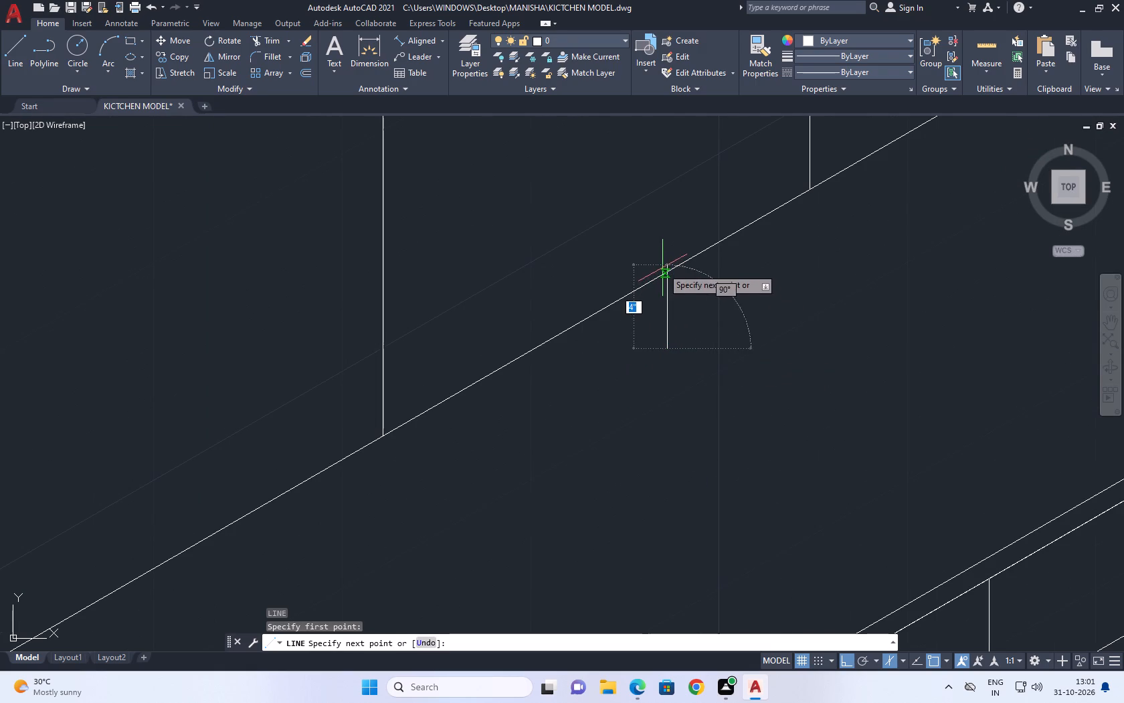
pyautogui.click(663, 240)
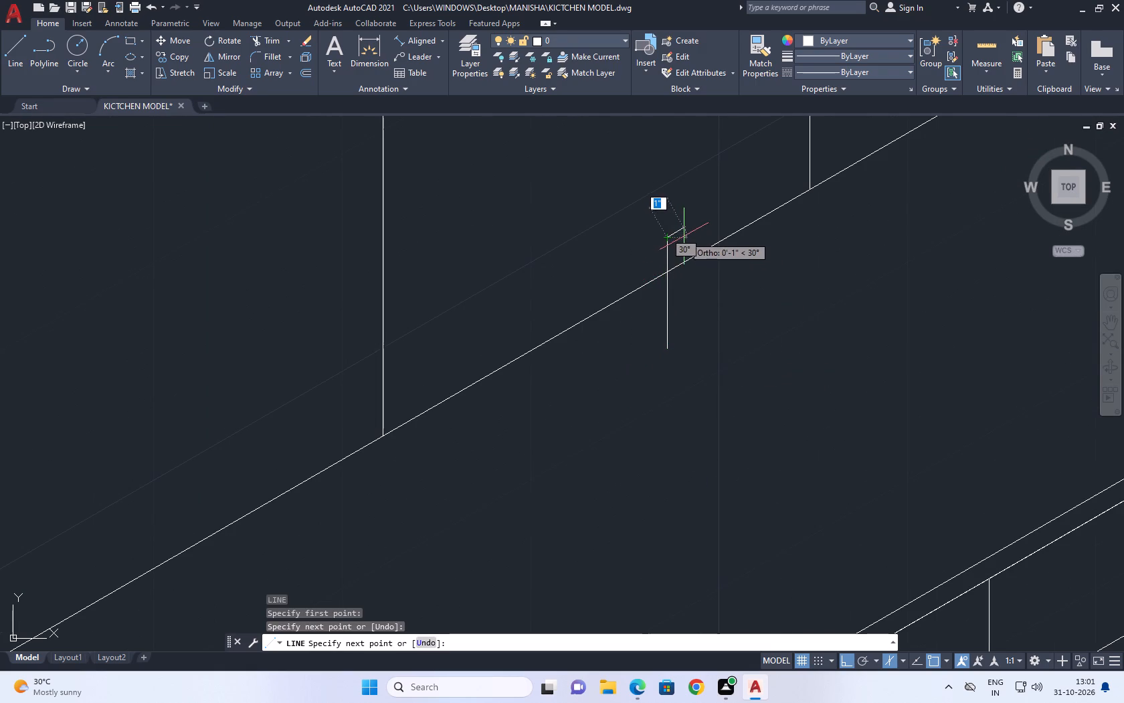
pyautogui.scroll(2, 684, 236)
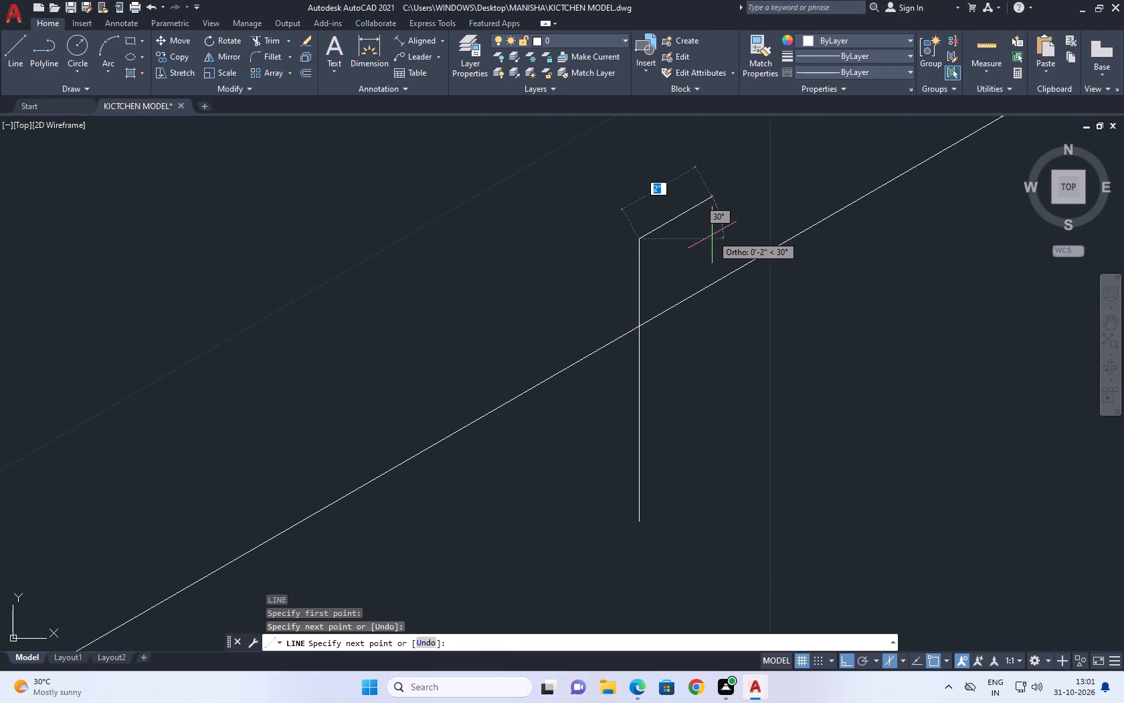
pyautogui.press('F8')
pyautogui.click(723, 247)
pyautogui.press('space')
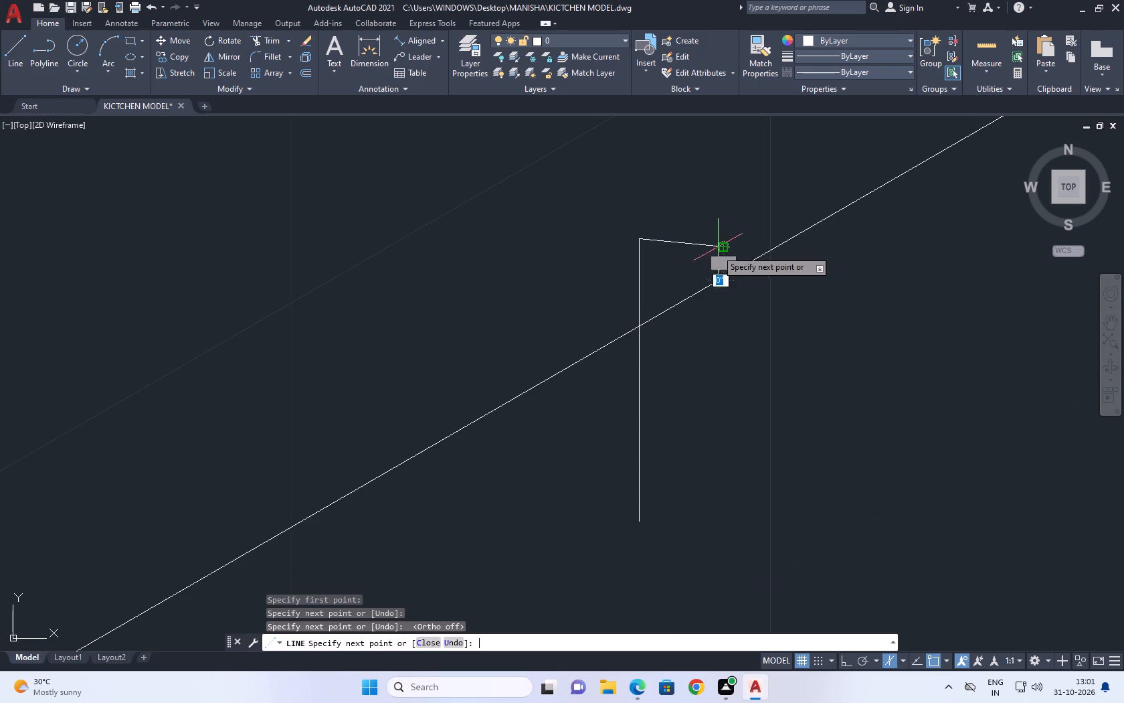
# Draw a second vertical side with ortho on, down from the slanted edge's free end to about the first side's length.
pyautogui.press('space')
pyautogui.click(721, 250)
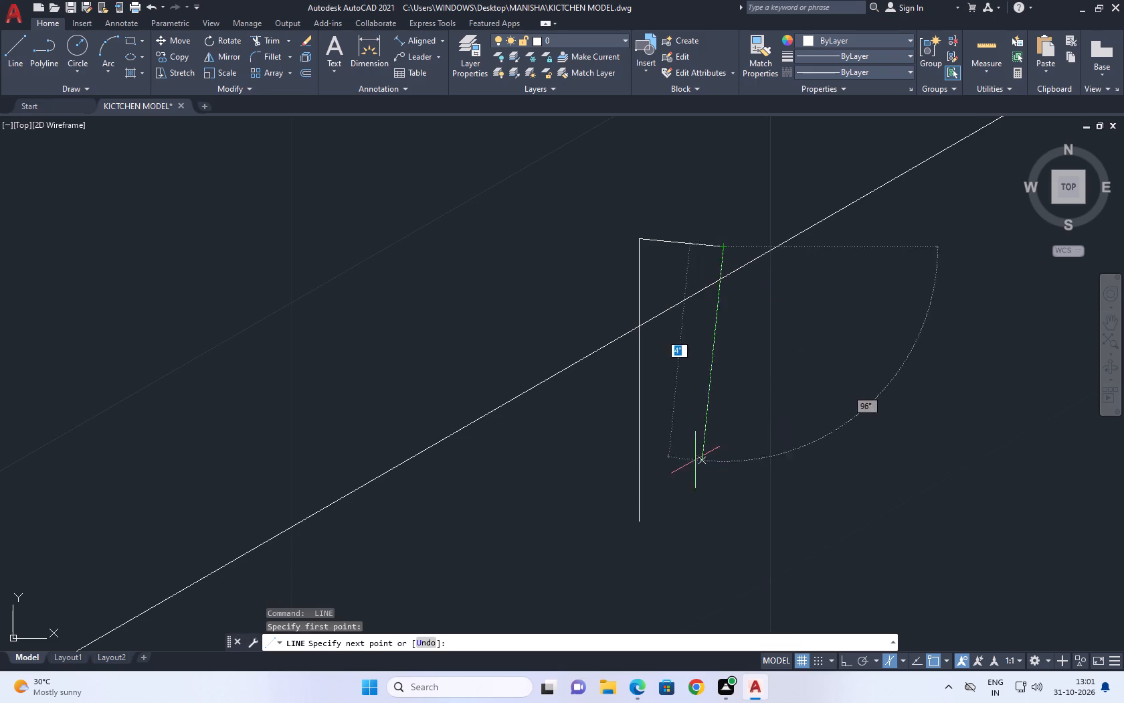
pyautogui.moveTo(727, 483); pyautogui.dragTo(741, 424, button='middle')
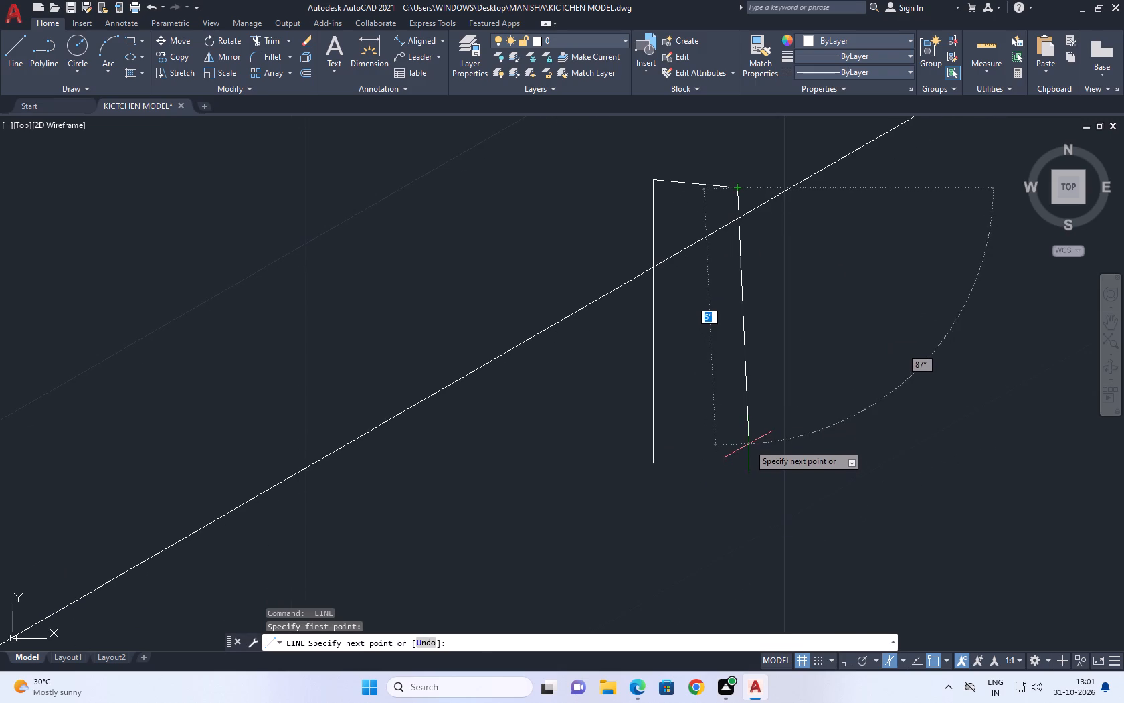
pyautogui.press('F8')
pyautogui.click(735, 473)
pyautogui.press('space')
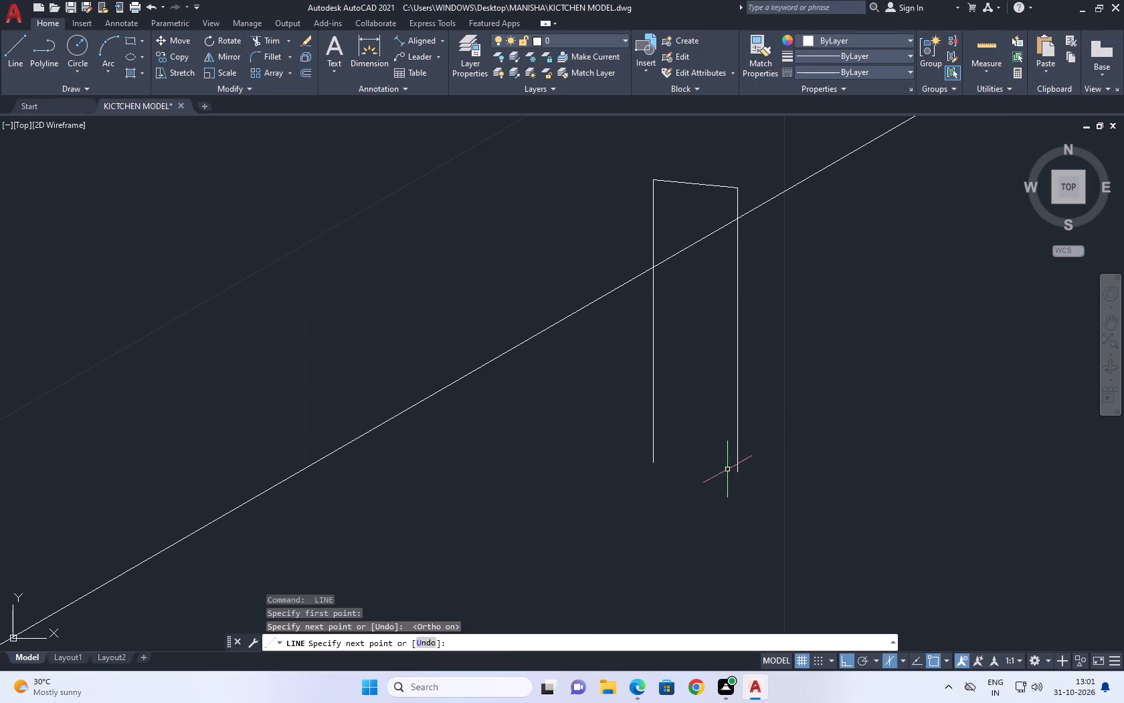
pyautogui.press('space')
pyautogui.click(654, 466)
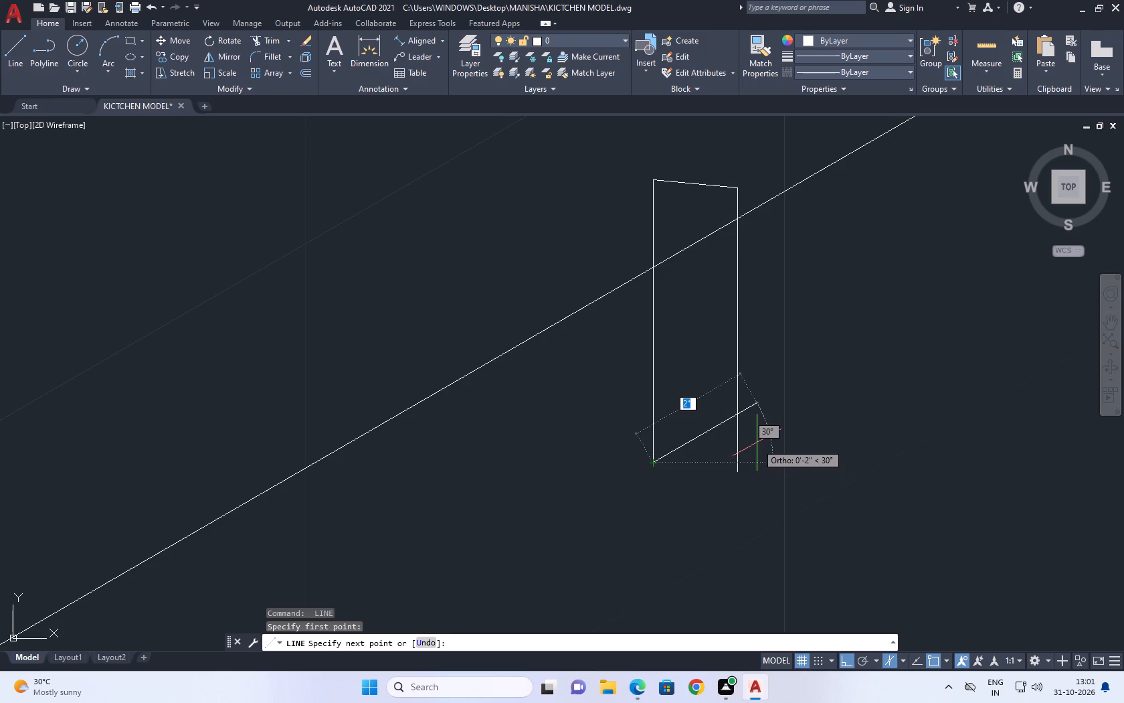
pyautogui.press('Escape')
# Move the small outline's two vertical sides and slanted top edge straight down so they sit in front of the countertop's back edge.
pyautogui.moveTo(751, 423); pyautogui.dragTo(753, 439, button='middle')
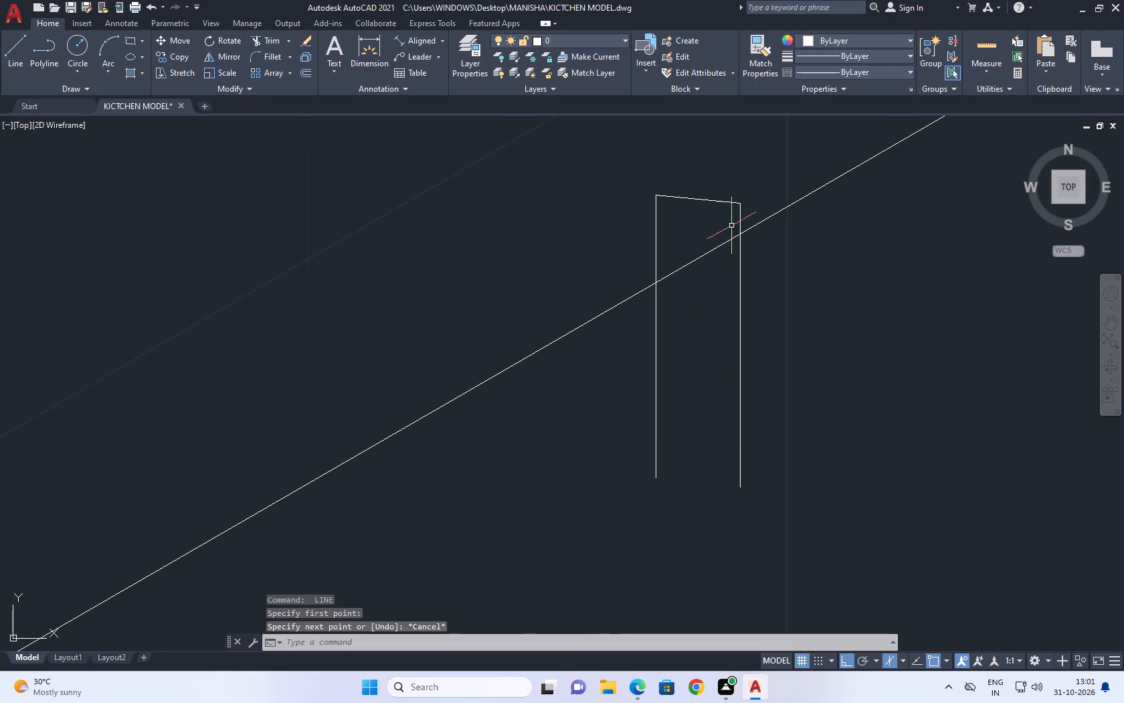
pyautogui.scroll(-1, 734, 254)
pyautogui.click(671, 185)
pyautogui.moveTo(773, 376); pyautogui.dragTo(771, 415)
pyautogui.click(745, 312)
pyautogui.moveTo(666, 355); pyautogui.dragTo(663, 357)
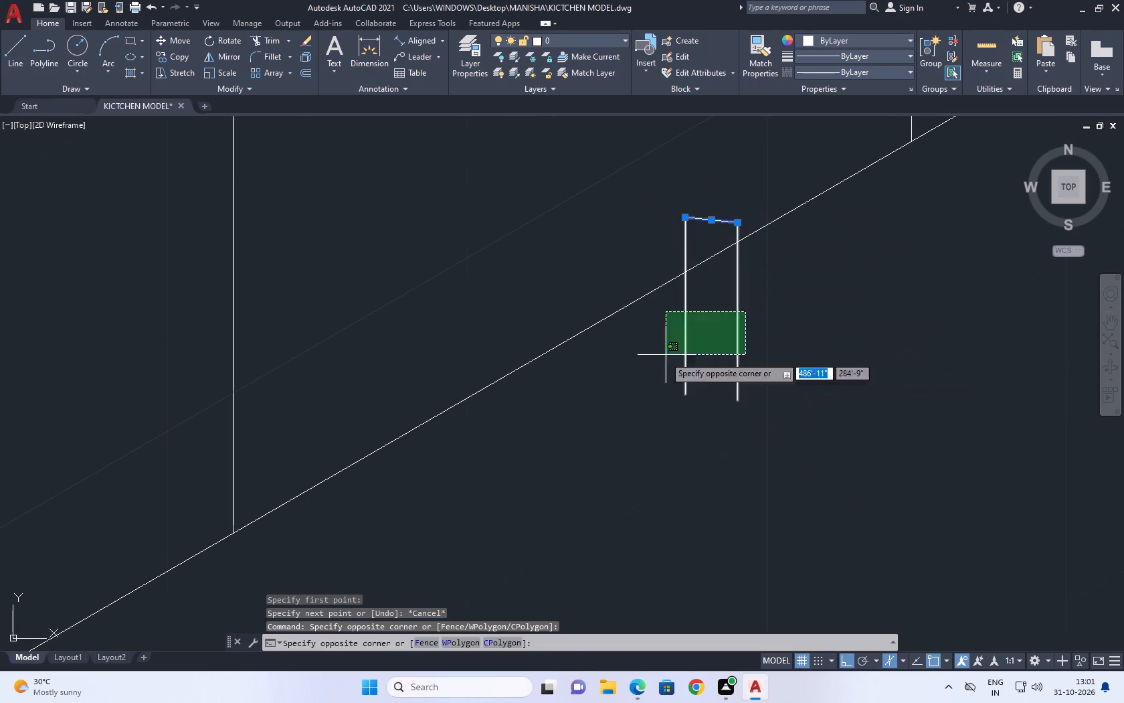
pyautogui.moveTo(663, 357); pyautogui.dragTo(661, 361)
pyautogui.moveTo(757, 369); pyautogui.dragTo(713, 283, button='middle')
pyautogui.press('m')
pyautogui.press('space')
pyautogui.click(703, 279)
pyautogui.click(709, 369)
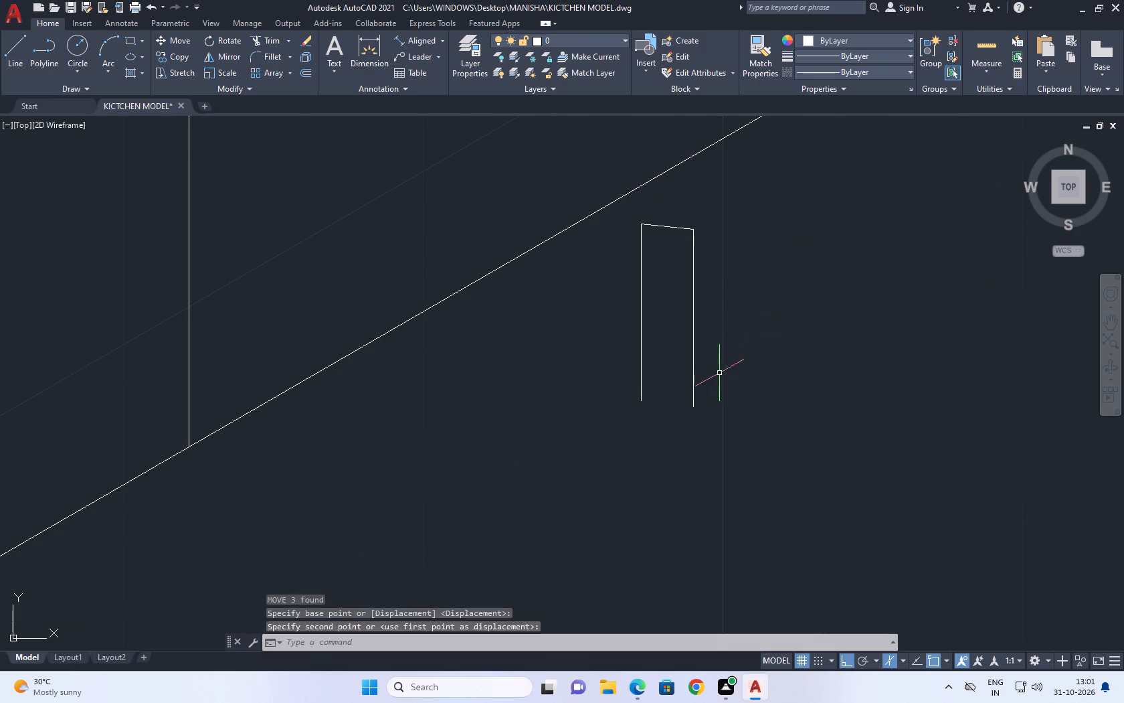
pyautogui.scroll(-4, 593, 319)
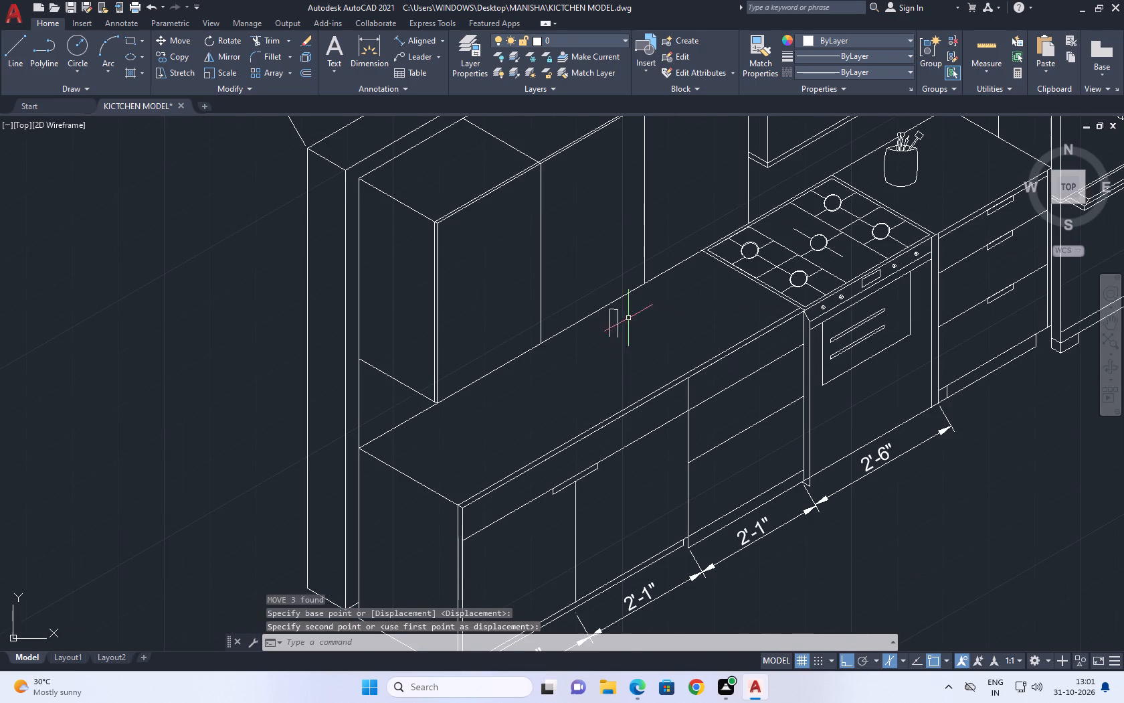
pyautogui.moveTo(707, 350); pyautogui.dragTo(719, 373, button='middle')
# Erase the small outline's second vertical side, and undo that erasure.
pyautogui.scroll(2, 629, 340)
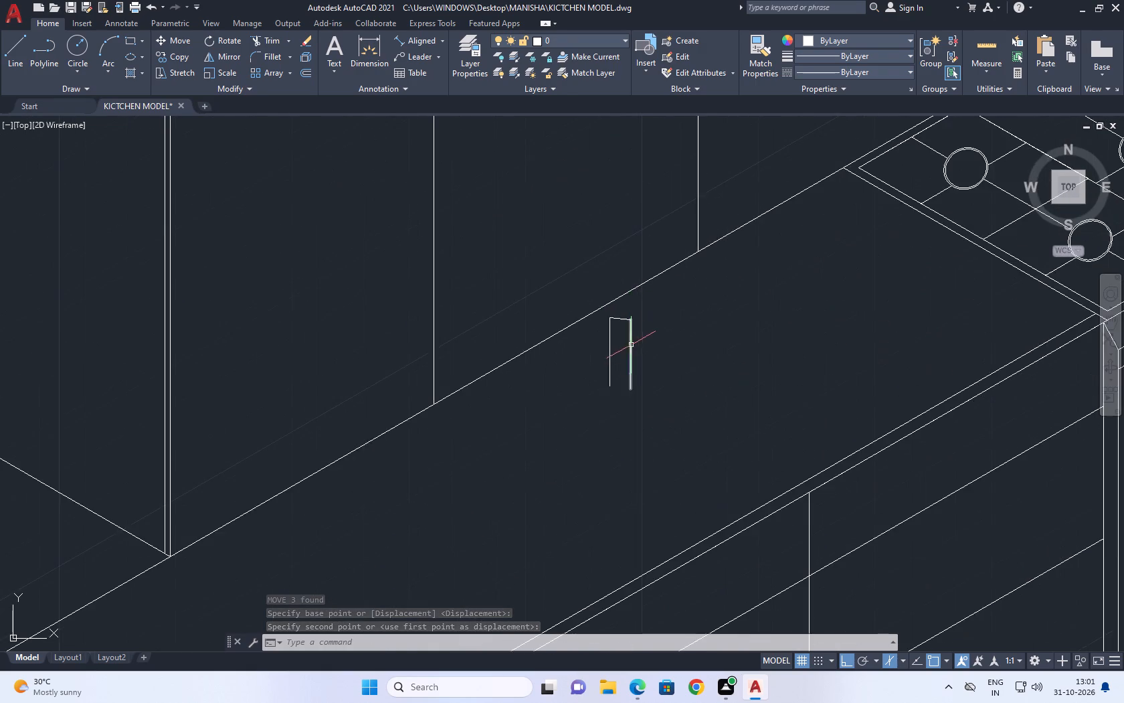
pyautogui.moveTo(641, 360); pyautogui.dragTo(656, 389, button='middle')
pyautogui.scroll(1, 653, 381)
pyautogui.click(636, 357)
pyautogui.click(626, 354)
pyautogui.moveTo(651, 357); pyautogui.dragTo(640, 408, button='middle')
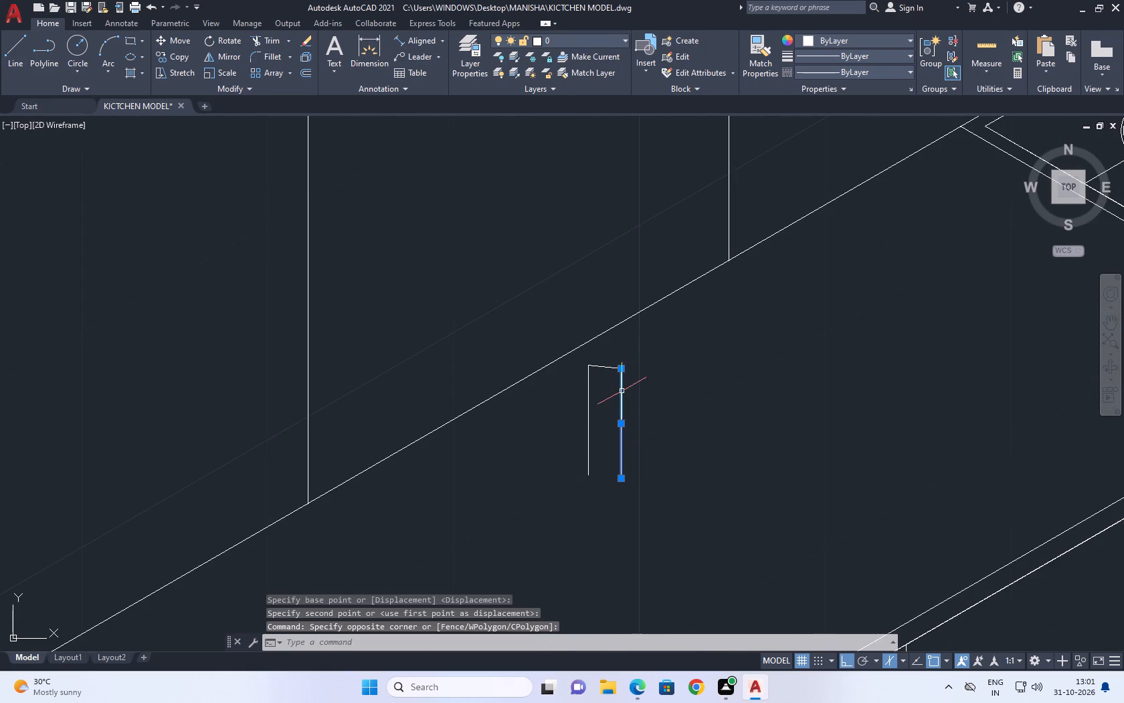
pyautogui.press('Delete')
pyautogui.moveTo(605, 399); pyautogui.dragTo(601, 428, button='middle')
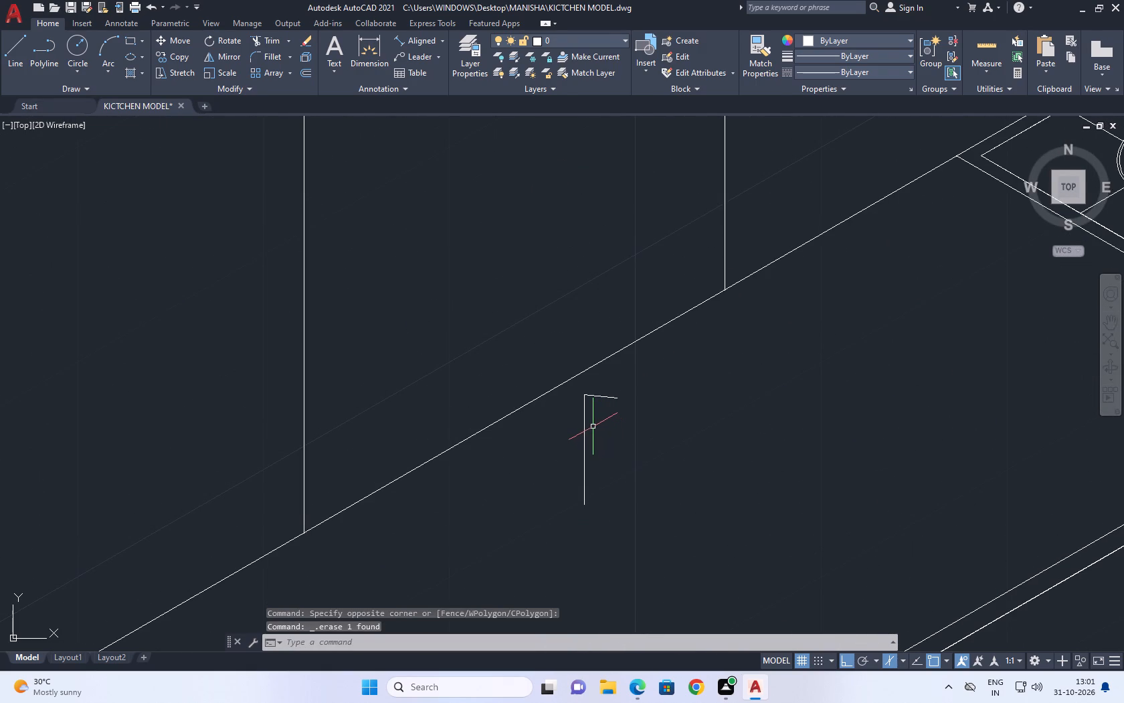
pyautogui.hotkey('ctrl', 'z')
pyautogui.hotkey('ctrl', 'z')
# Erase the small outline's second vertical side and its slanted top edge, keeping only the first side.
pyautogui.moveTo(612, 396); pyautogui.dragTo(642, 437, button='middle')
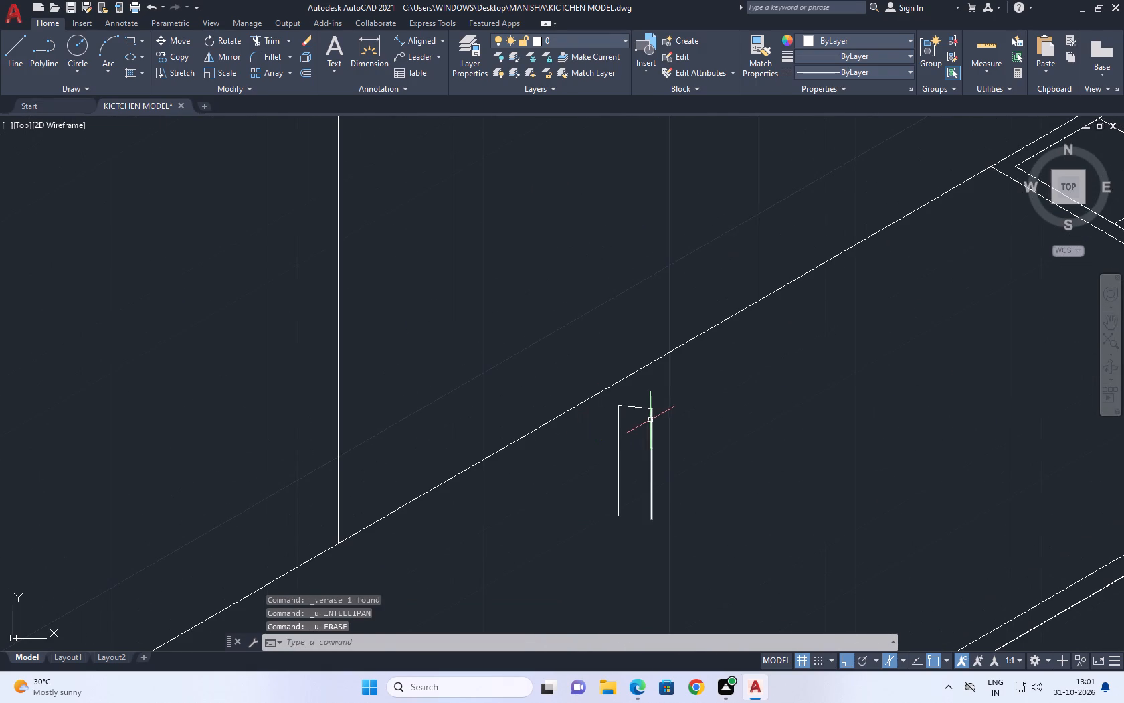
pyautogui.click(657, 416)
pyautogui.click(650, 451)
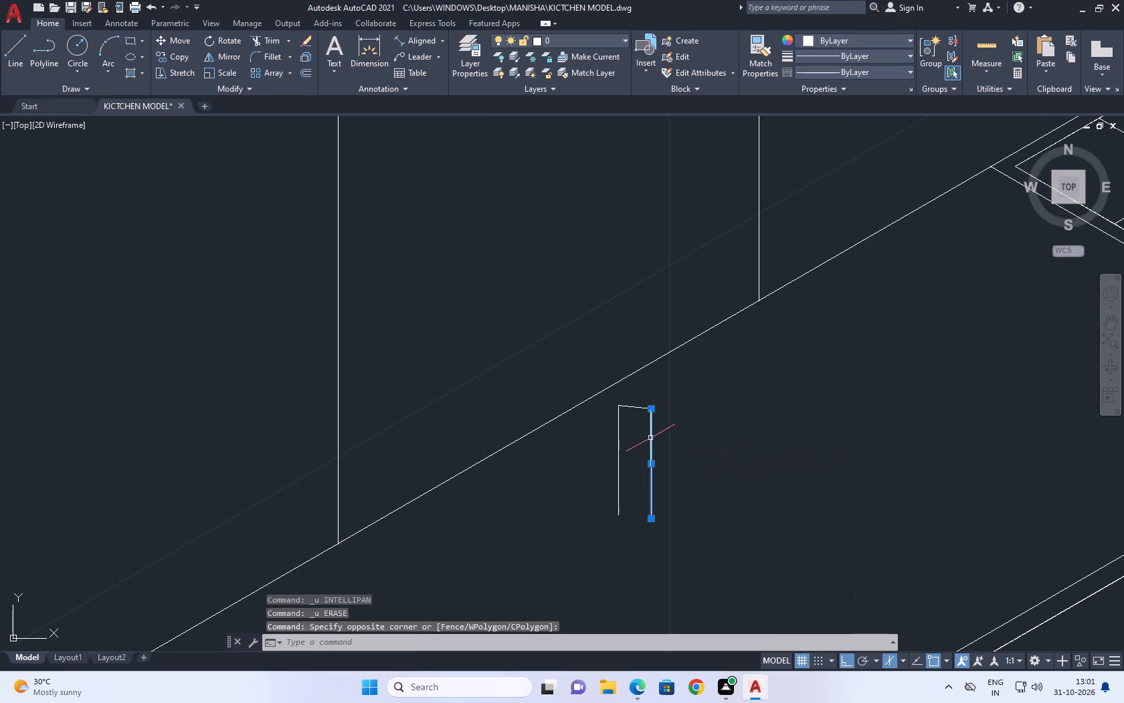
pyautogui.press('Delete')
pyautogui.click(648, 408)
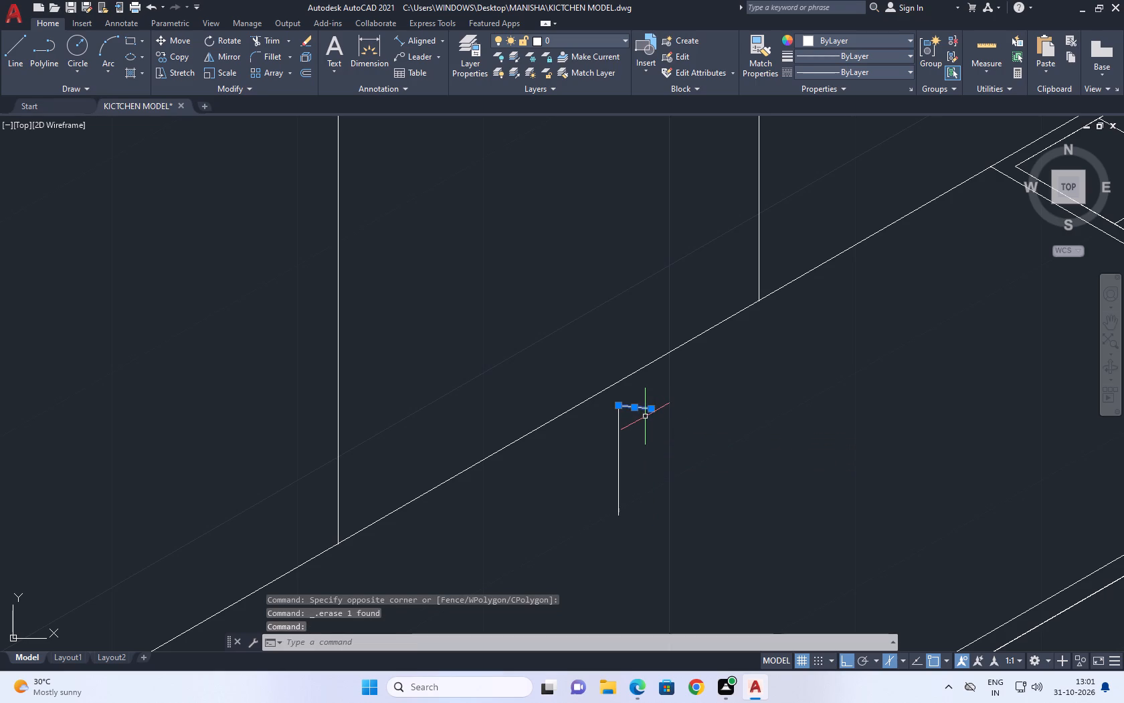
pyautogui.press('Delete')
# Draw a short 30° top edge from the remaining side's upper end and a second vertical side down from it, about as long as the first.
pyautogui.moveTo(639, 427); pyautogui.dragTo(623, 469, button='middle')
pyautogui.press('l')
pyautogui.press('space')
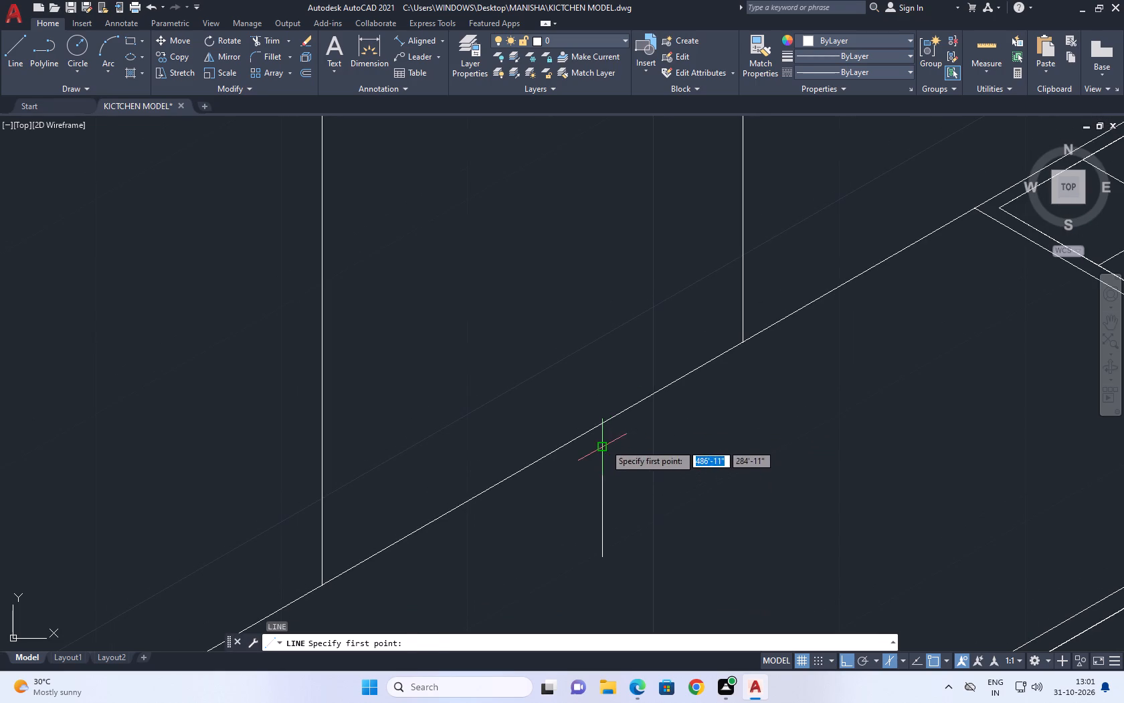
pyautogui.click(605, 446)
pyautogui.click(637, 431)
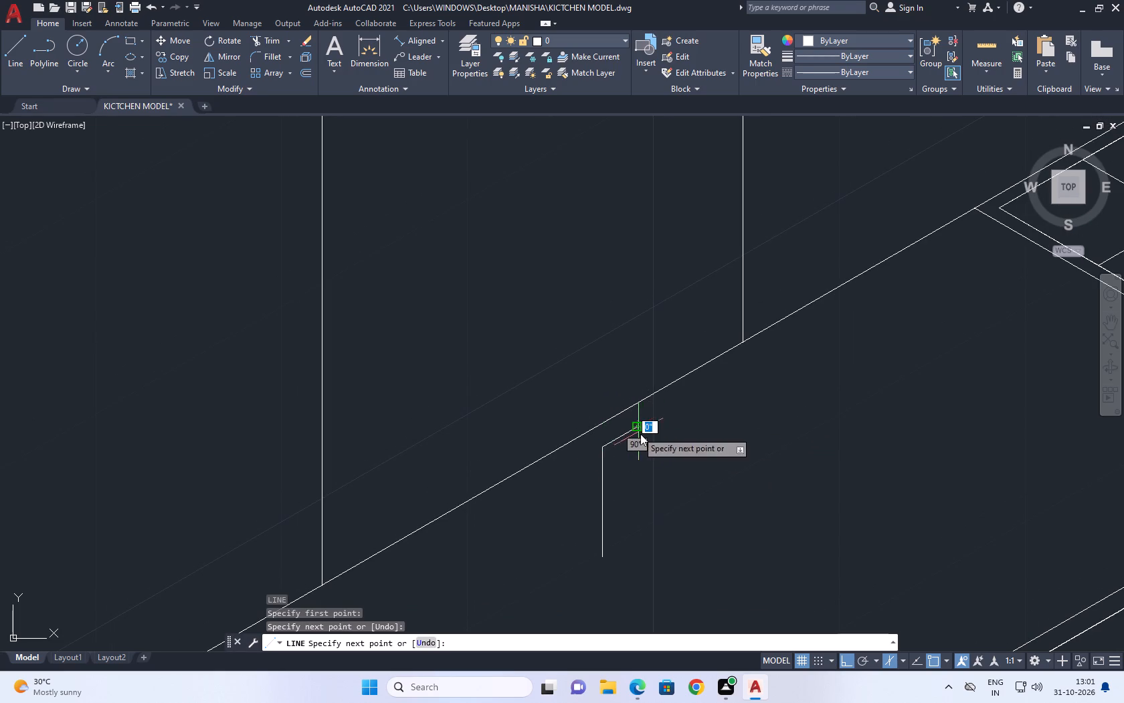
pyautogui.moveTo(648, 512); pyautogui.dragTo(644, 449, button='middle')
pyautogui.click(634, 481)
pyautogui.press('space')
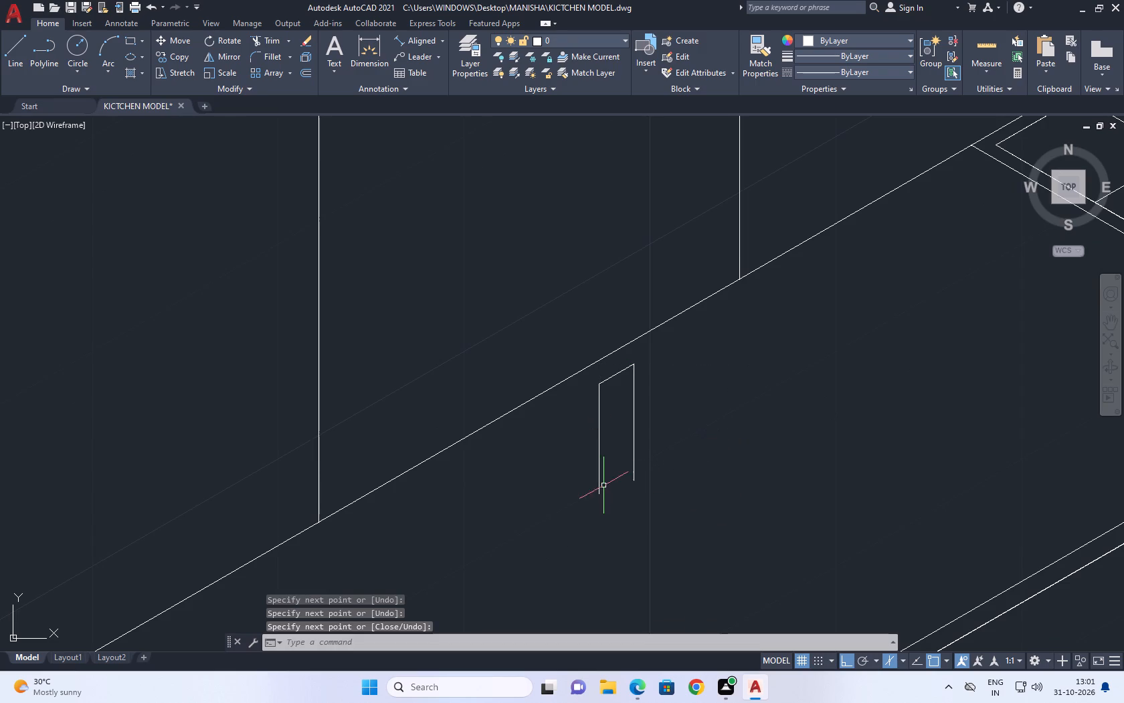
# Draw a three-point arc with ortho off, bulging downward between the two vertical sides just above their lower ends.
pyautogui.middleClick(601, 510)
pyautogui.write('A')
pyautogui.press('space')
pyautogui.scroll(2, 589, 491)
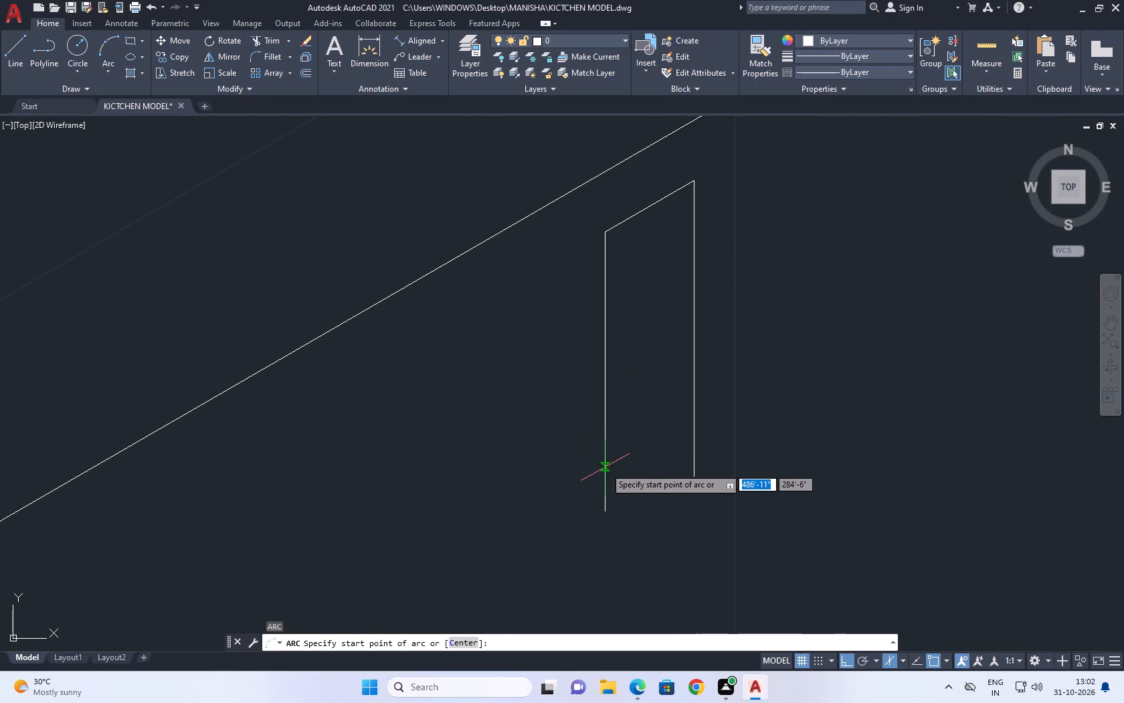
pyautogui.click(605, 467)
pyautogui.press('F8')
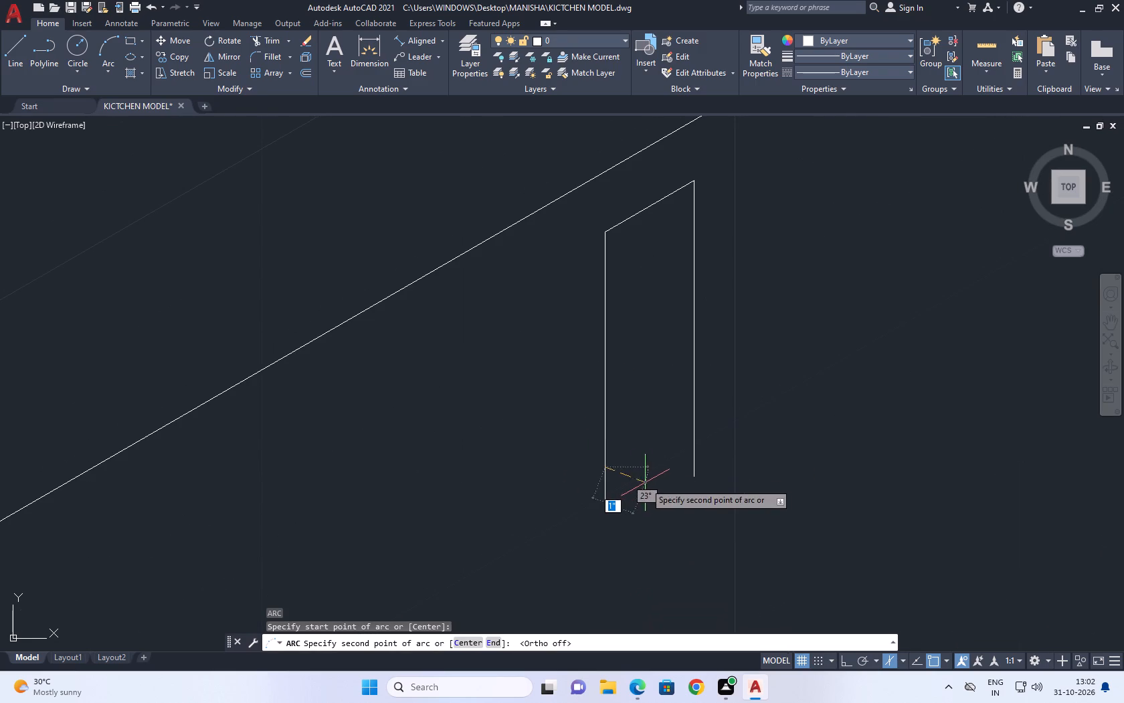
pyautogui.click(654, 481)
pyautogui.click(698, 441)
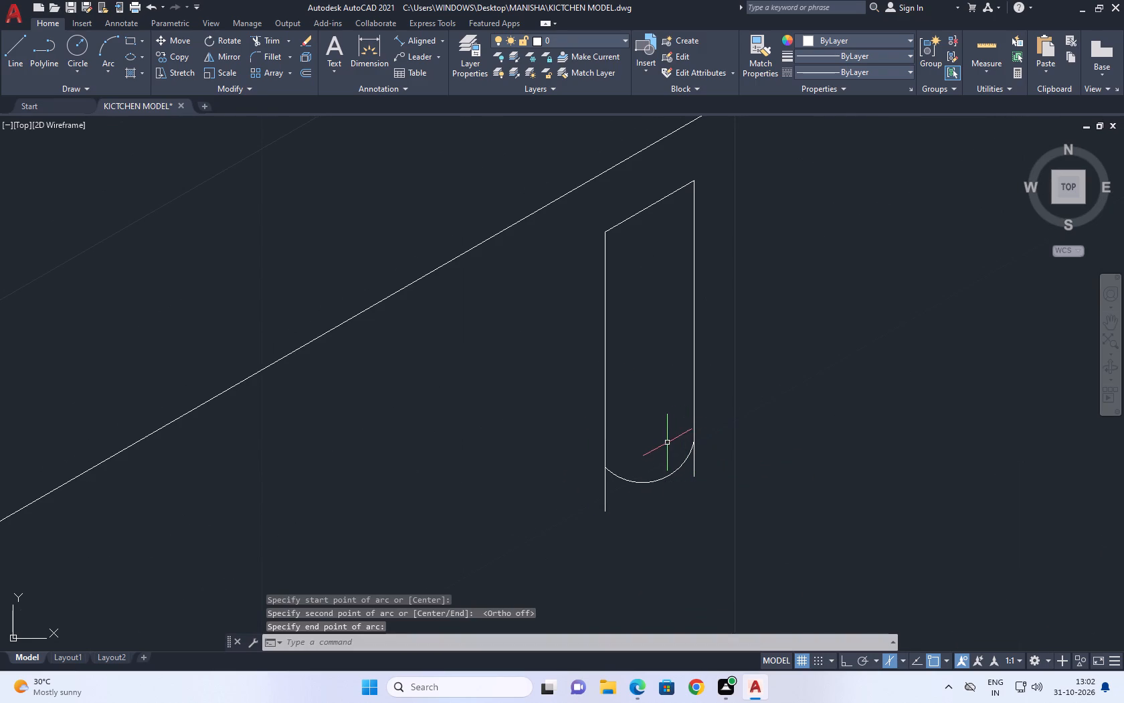
# Trim both vertical sides' ends that extend below the arc.
pyautogui.press('t')
pyautogui.press('r')
pyautogui.press('space')
pyautogui.click(691, 464)
pyautogui.click(698, 463)
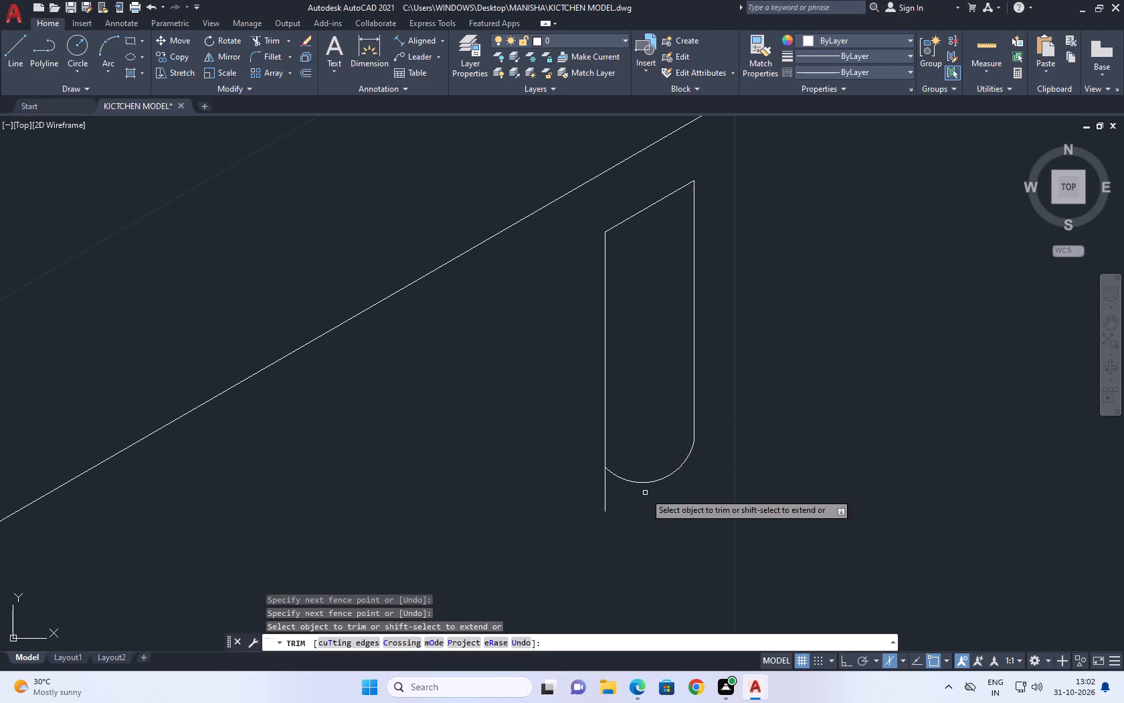
pyautogui.click(644, 493)
pyautogui.click(586, 499)
pyautogui.scroll(-3, 666, 453)
pyautogui.press('Escape')
pyautogui.scroll(2, 676, 443)
pyautogui.moveTo(680, 390); pyautogui.dragTo(704, 455, button='middle')
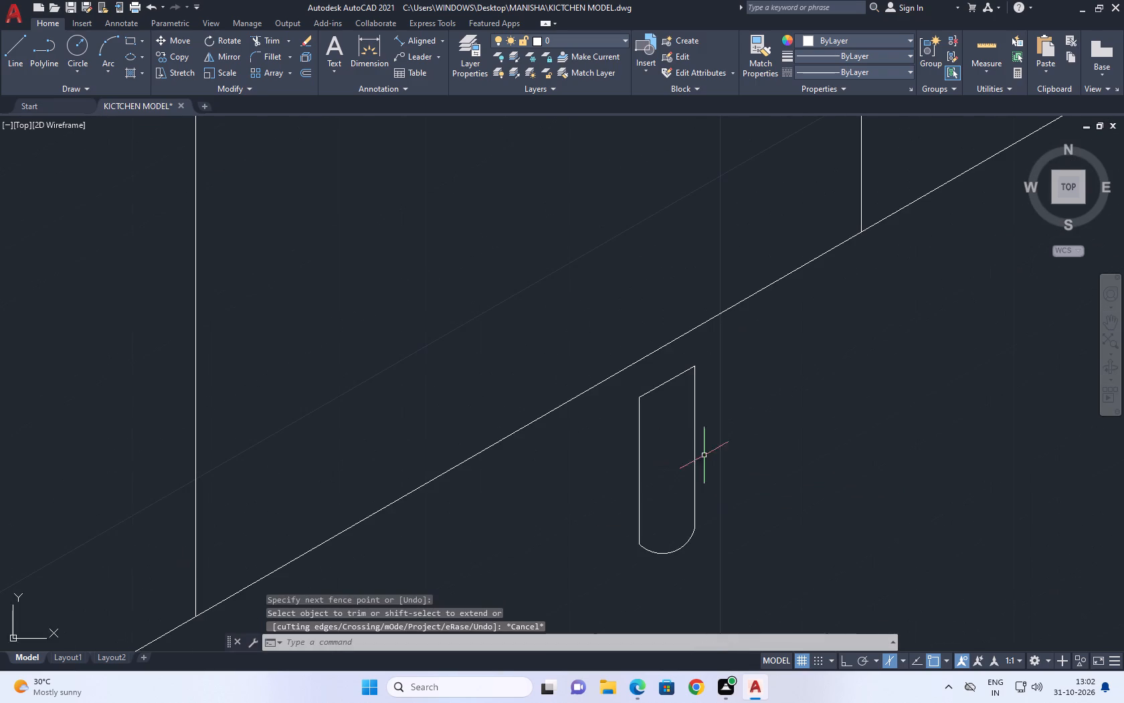
# Draw a narrow stem about 1" high from the middle of the object's top edge, with ortho on and a short 30° cap.
pyautogui.scroll(-1, 704, 455)
pyautogui.write('L')
pyautogui.press('space')
pyautogui.scroll(2, 687, 410)
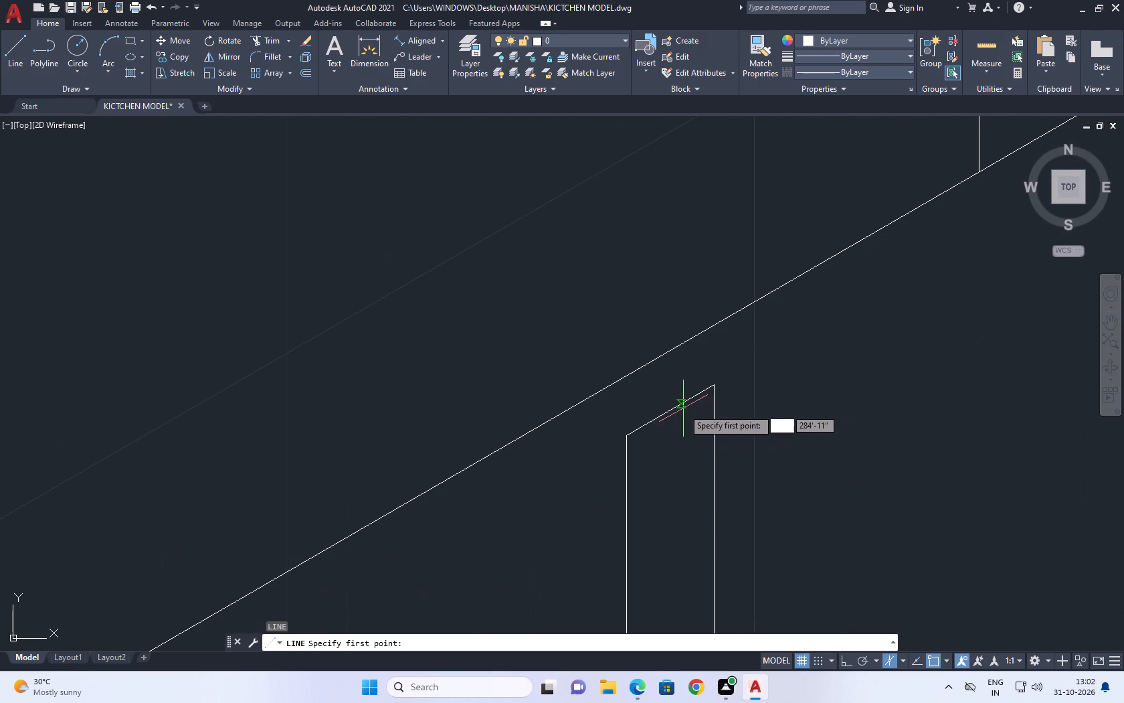
pyautogui.click(669, 407)
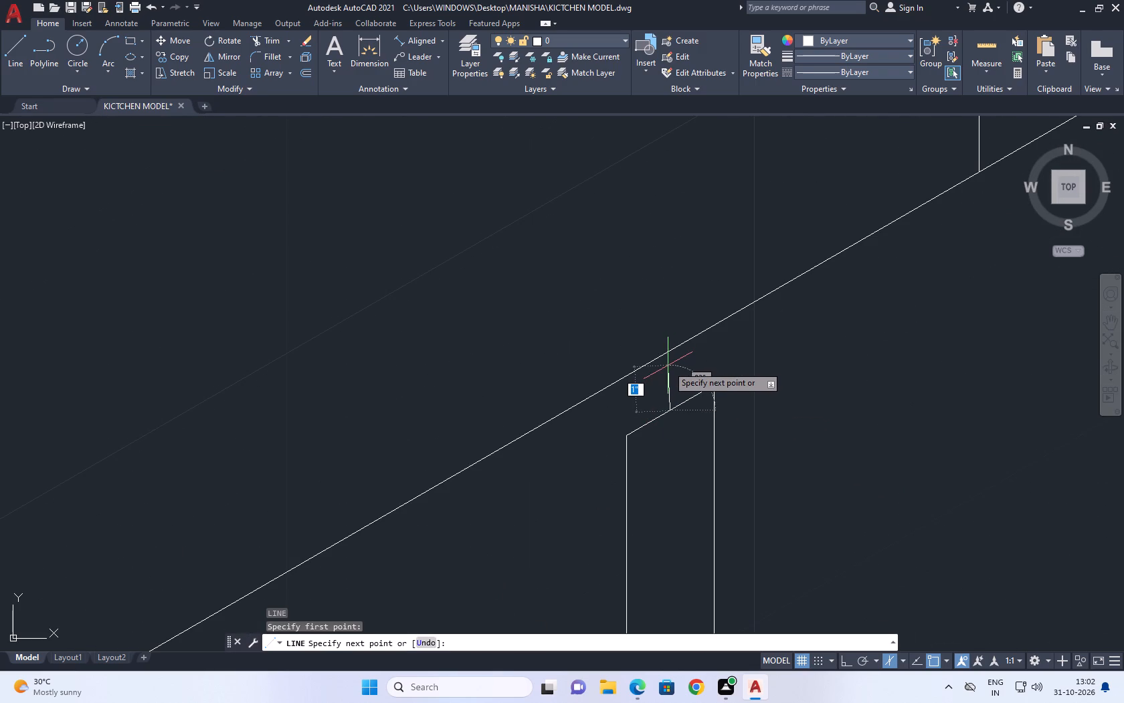
pyautogui.press('F8')
pyautogui.scroll(2, 663, 371)
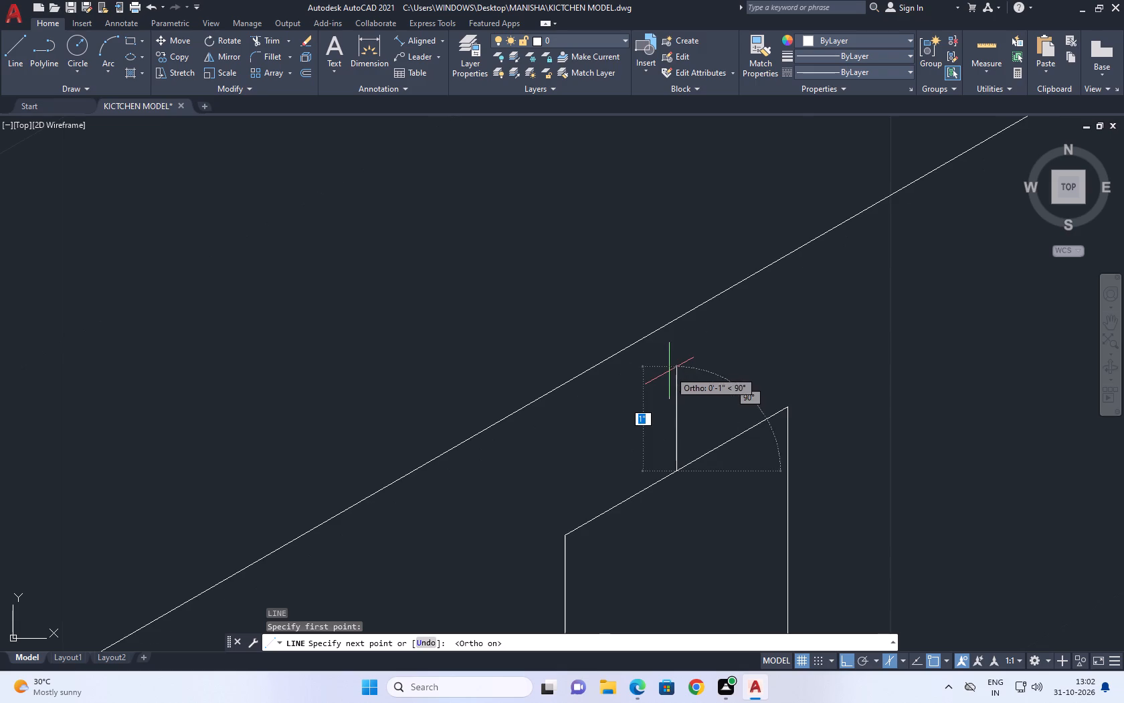
pyautogui.click(673, 377)
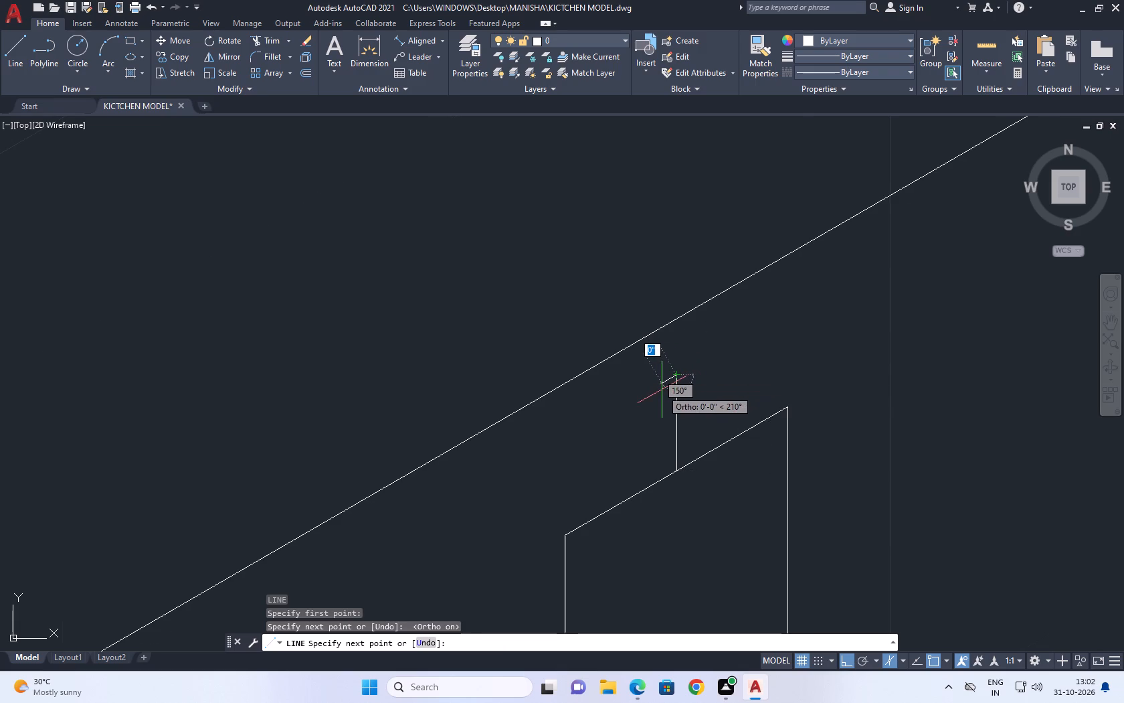
pyautogui.click(662, 386)
pyautogui.click(664, 483)
pyautogui.press('space')
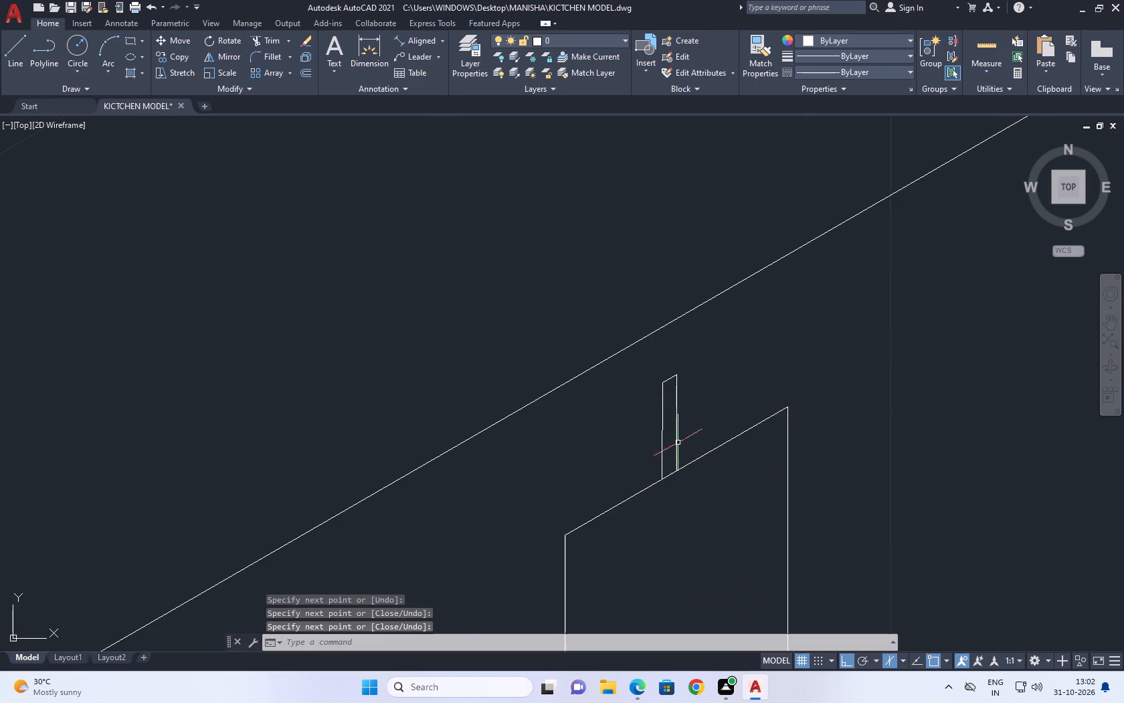
# Replace the stem's left side with a true vertical line from the cap's free end down past the object's top edge.
pyautogui.scroll(2, 656, 452)
pyautogui.click(679, 474)
pyautogui.click(650, 431)
pyautogui.press('Delete')
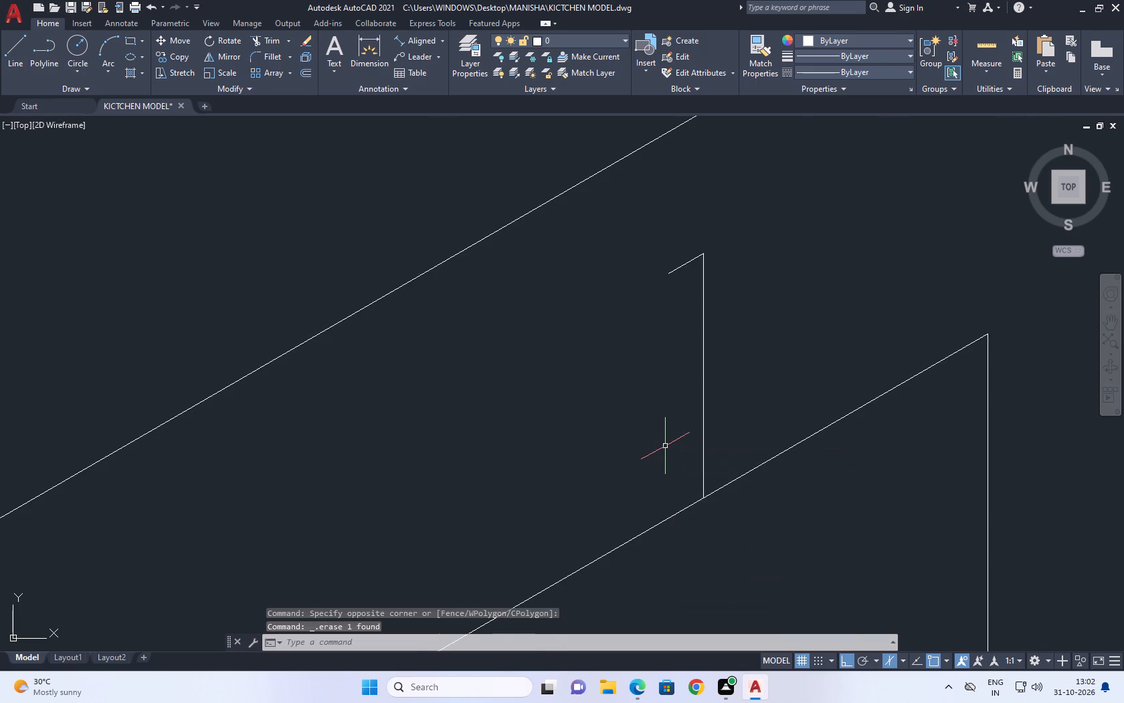
pyautogui.write('L')
pyautogui.press('space')
pyautogui.click(672, 272)
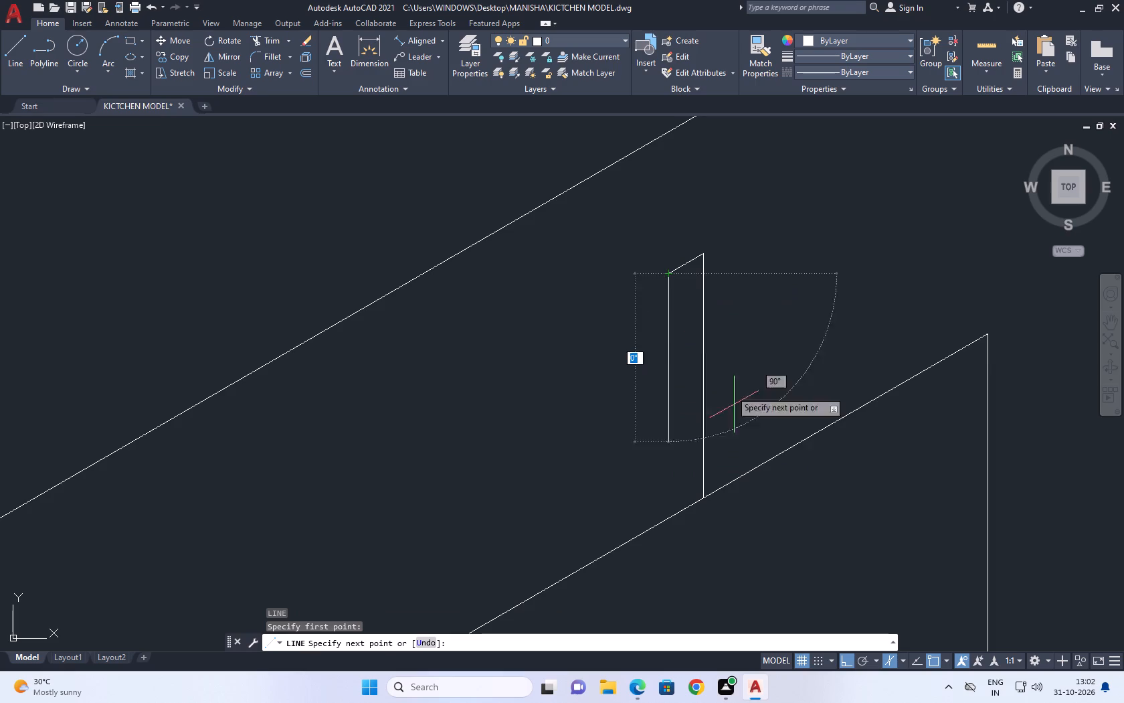
pyautogui.moveTo(691, 513); pyautogui.dragTo(680, 418, button='middle')
pyautogui.click(646, 493)
pyautogui.press('Escape')
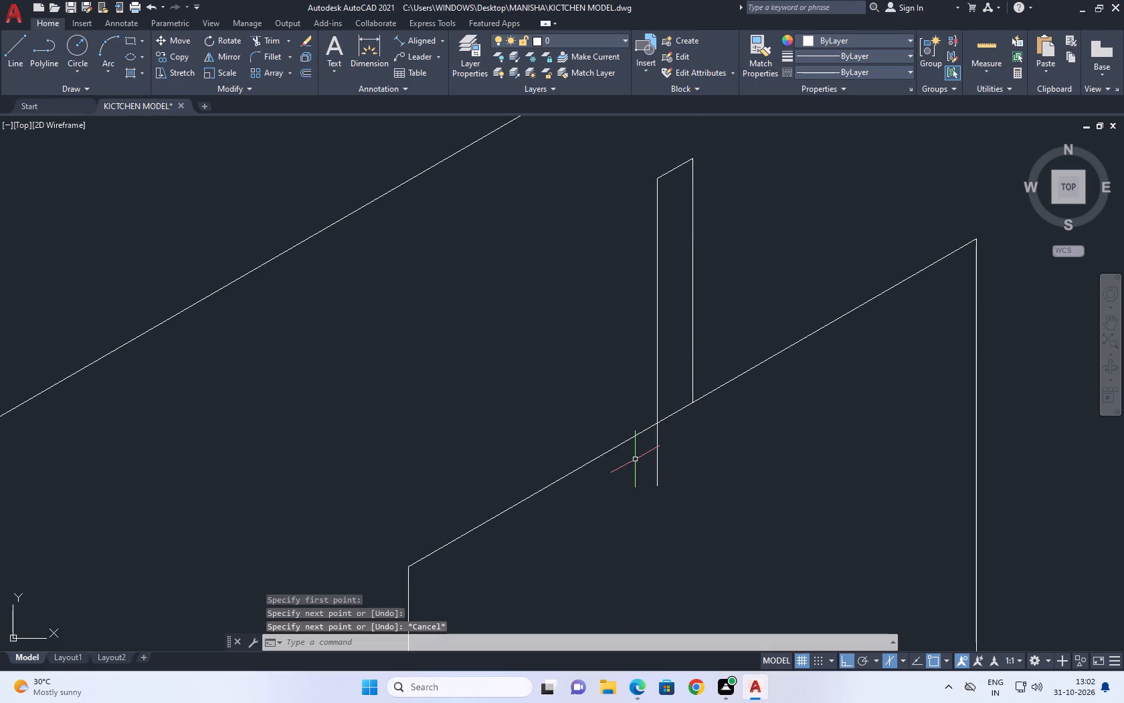
# Trim the stem's left side below the top edge and remove the top-edge piece between the stem's sides.
pyautogui.write('TR')
pyautogui.press('space')
pyautogui.click(680, 444)
pyautogui.click(632, 479)
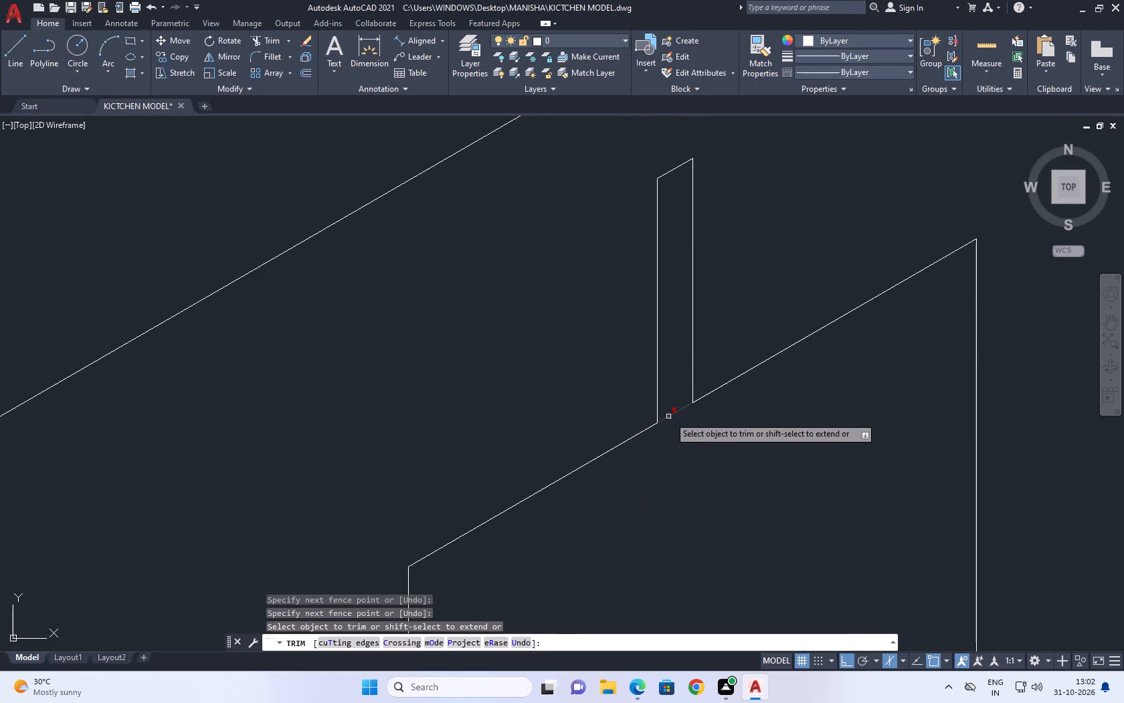
pyautogui.click(670, 416)
pyautogui.scroll(-5, 690, 437)
pyautogui.press('Escape')
pyautogui.scroll(-3, 711, 422)
pyautogui.moveTo(760, 433); pyautogui.dragTo(737, 391, button='middle')
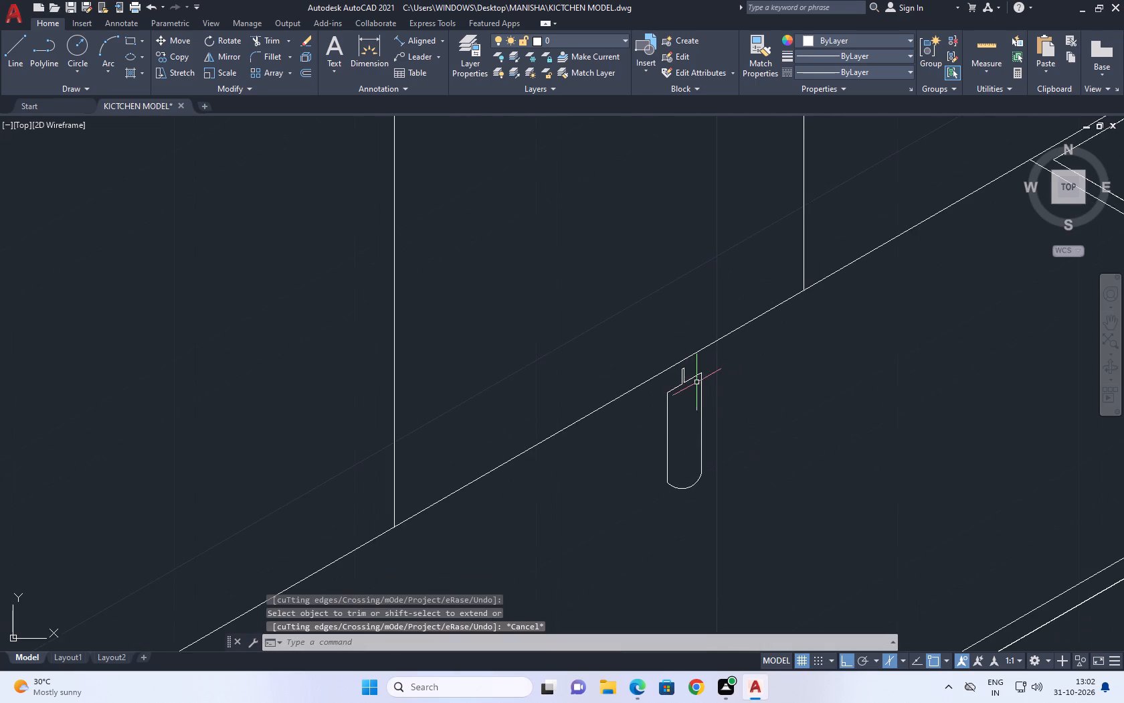
# Copy the stem's right side a short distance outward along the object's sloped top edge to widen the stem.
pyautogui.scroll(3, 695, 382)
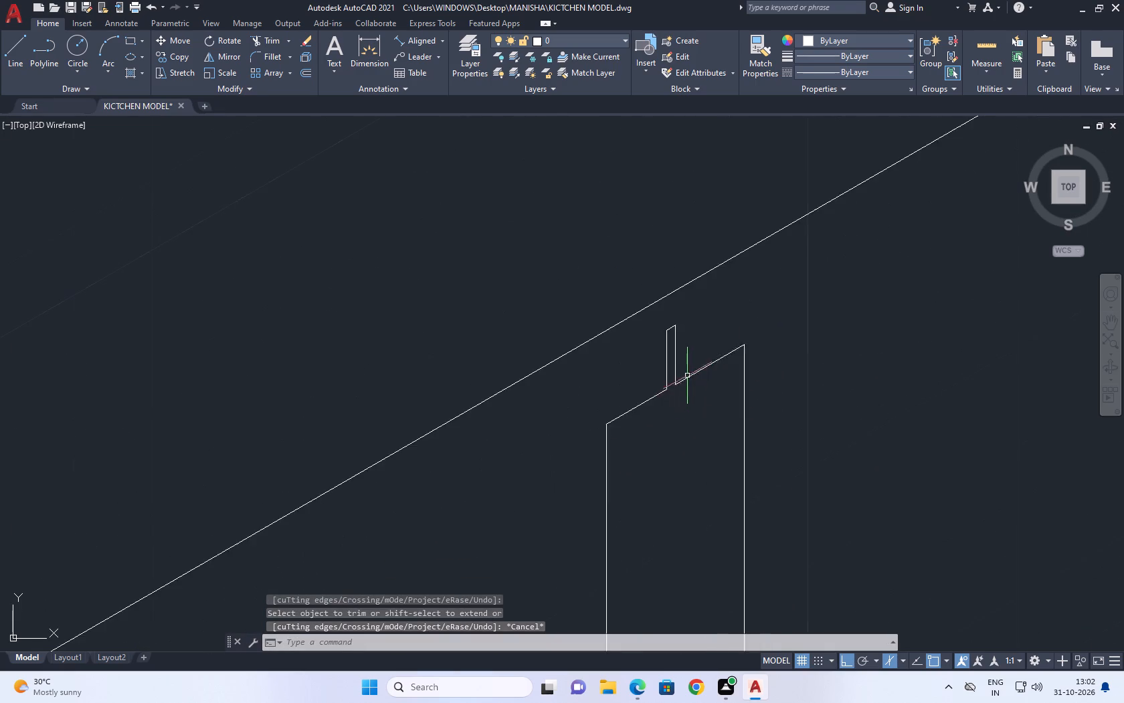
pyautogui.scroll(1, 687, 376)
pyautogui.click(669, 366)
pyautogui.moveTo(694, 360); pyautogui.dragTo(662, 391, button='middle')
pyautogui.press('c')
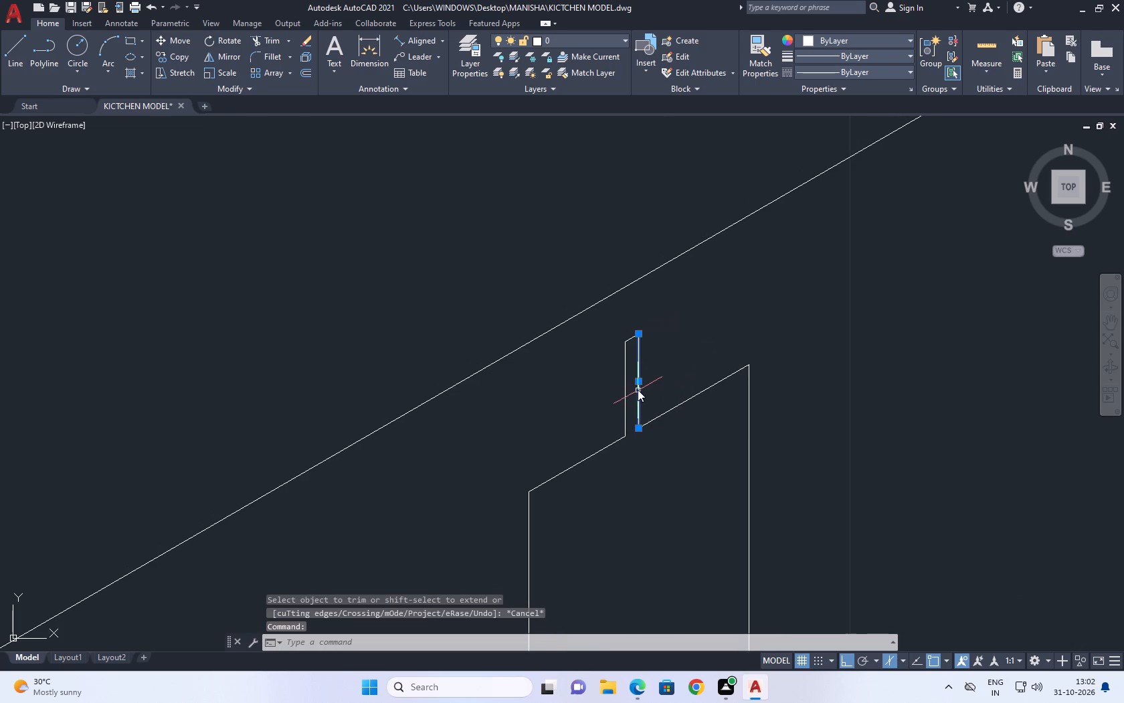
pyautogui.write('O')
pyautogui.press('space')
pyautogui.click(640, 425)
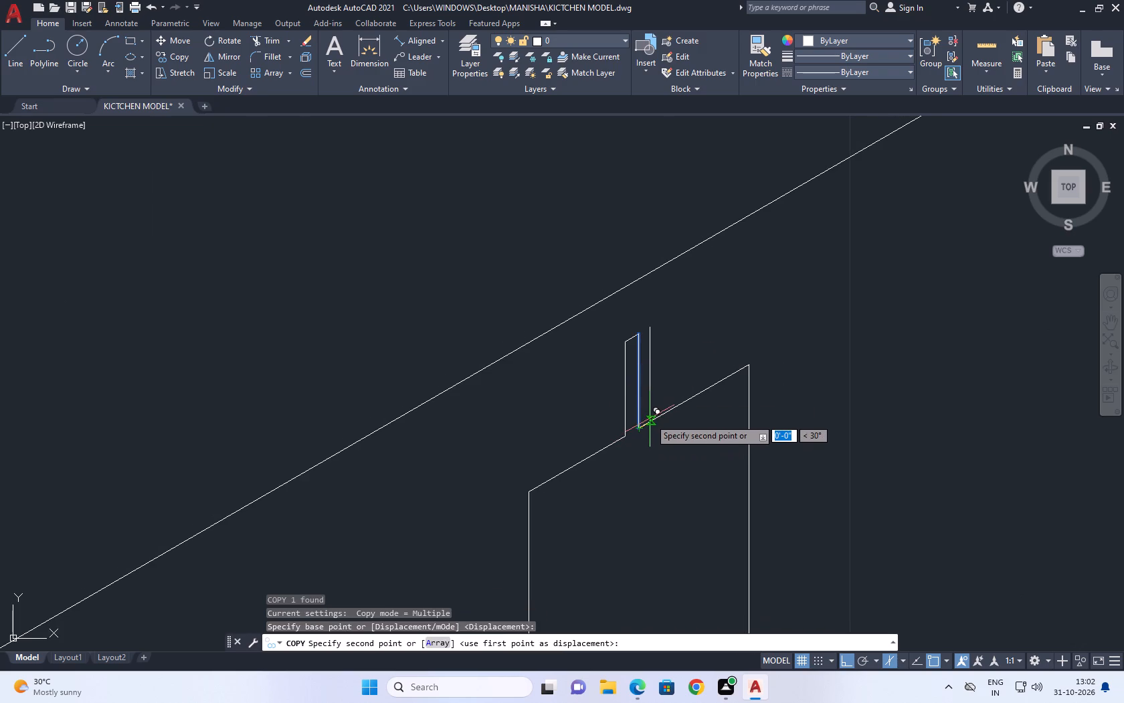
pyautogui.click(647, 420)
pyautogui.press('Escape')
# Extend the stem's sloped cap to the copied side.
pyautogui.moveTo(650, 373); pyautogui.dragTo(627, 424, button='middle')
pyautogui.scroll(1, 613, 392)
pyautogui.moveTo(596, 400); pyautogui.dragTo(561, 416, button='middle')
pyautogui.write('EX')
pyautogui.press('space')
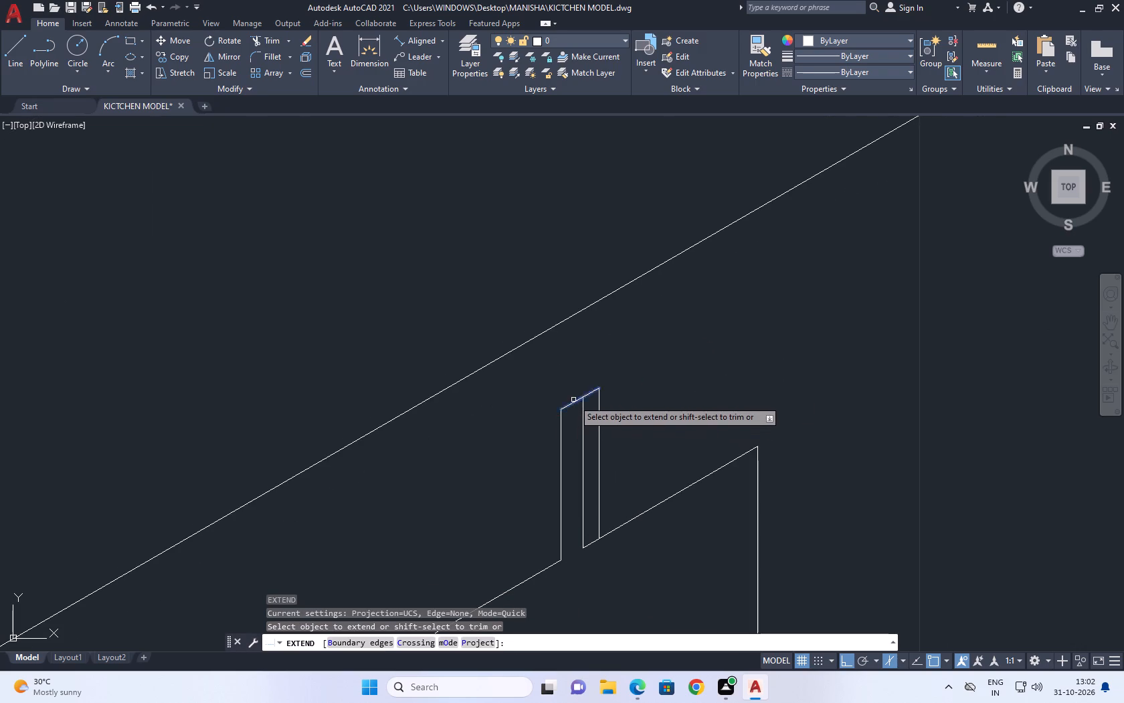
pyautogui.click(573, 400)
pyautogui.moveTo(608, 522); pyautogui.dragTo(606, 479, button='middle')
pyautogui.press('Escape')
# Trim away the top-edge piece beneath the widened stem and the stem's former right side.
pyautogui.write('TR')
pyautogui.press('space')
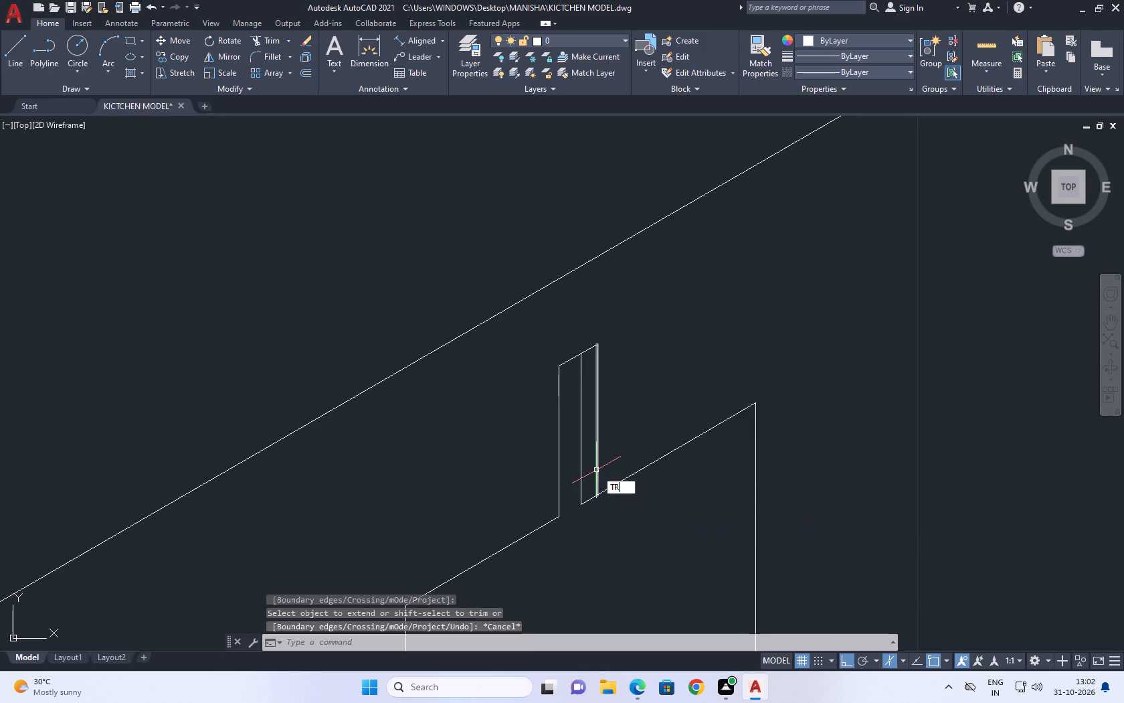
pyautogui.click(591, 498)
pyautogui.click(582, 467)
pyautogui.scroll(-3, 622, 449)
pyautogui.press('Escape')
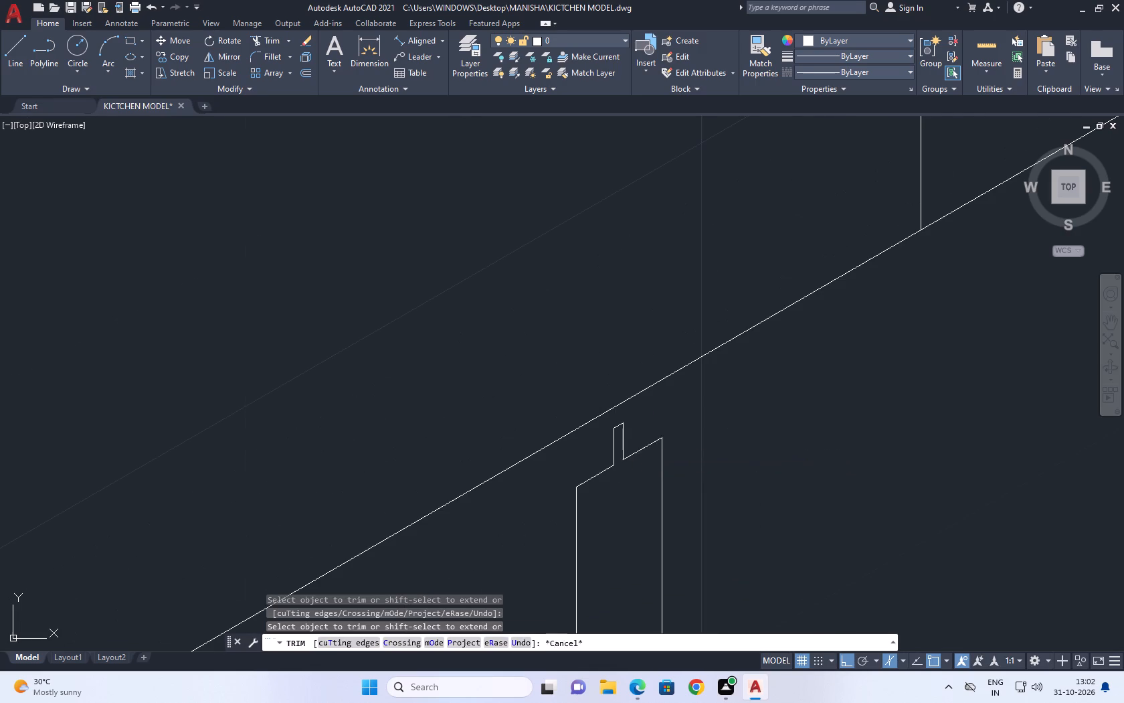
# Extend the right piece of the object's sloped top edge across the stem base to the object's left side.
pyautogui.write('EX')
pyautogui.press('space')
pyautogui.scroll(1, 639, 450)
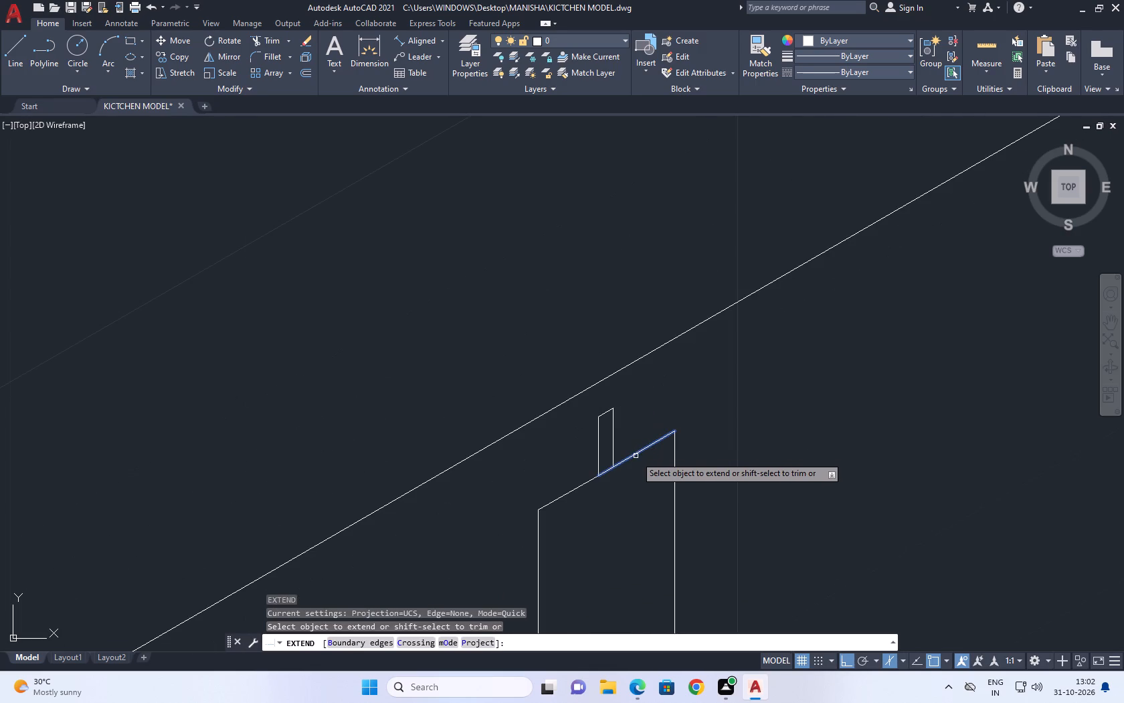
pyautogui.click(634, 457)
pyautogui.click(630, 460)
pyautogui.press('Escape')
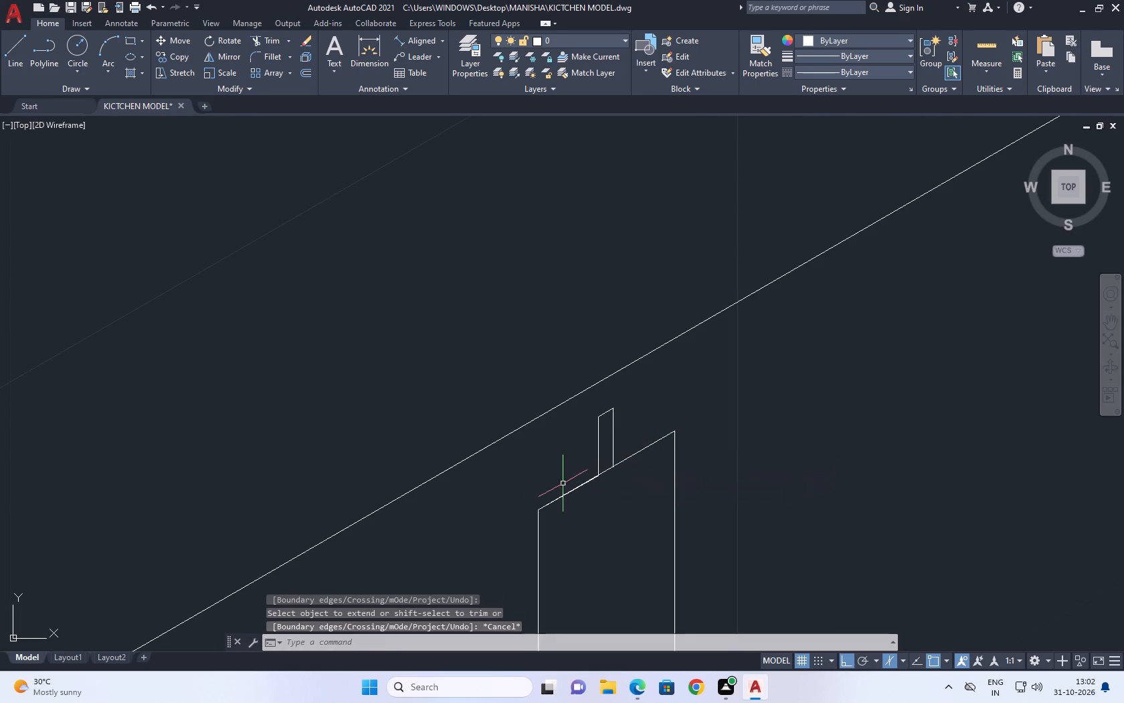
# Erase the leftover short top-edge piece between the object's left side and the stem.
pyautogui.click(536, 479)
pyautogui.click(620, 546)
pyautogui.click(540, 469)
pyautogui.click(628, 545)
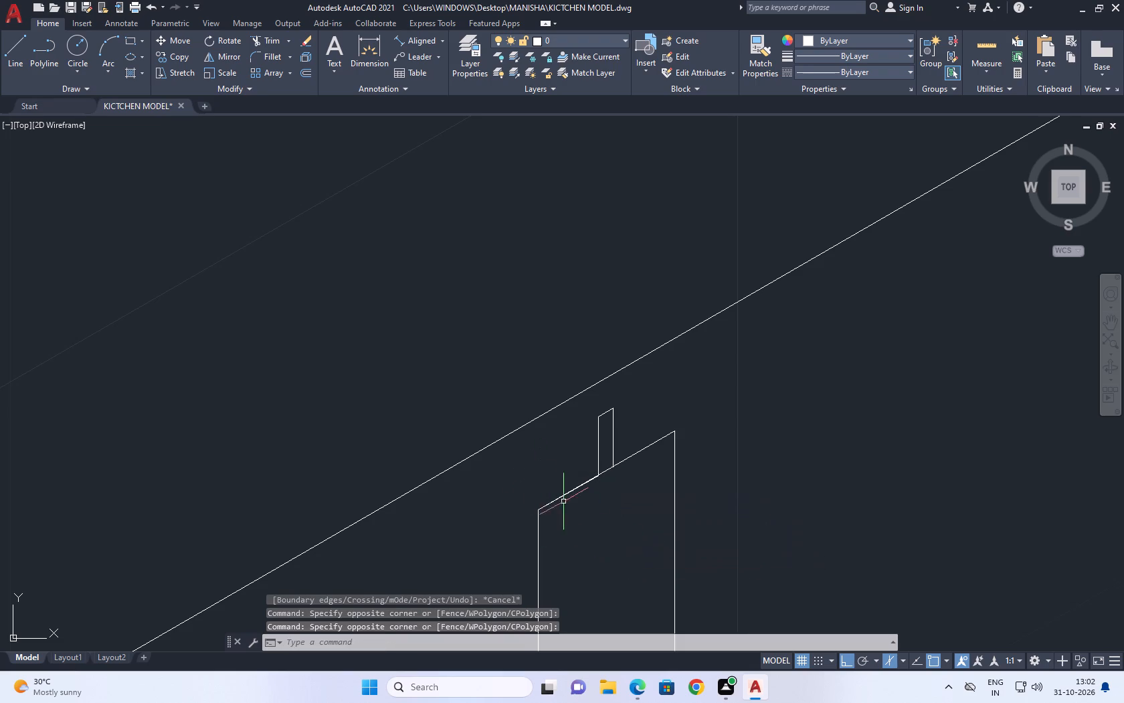
pyautogui.click(522, 447)
pyautogui.click(614, 540)
pyautogui.press('Delete')
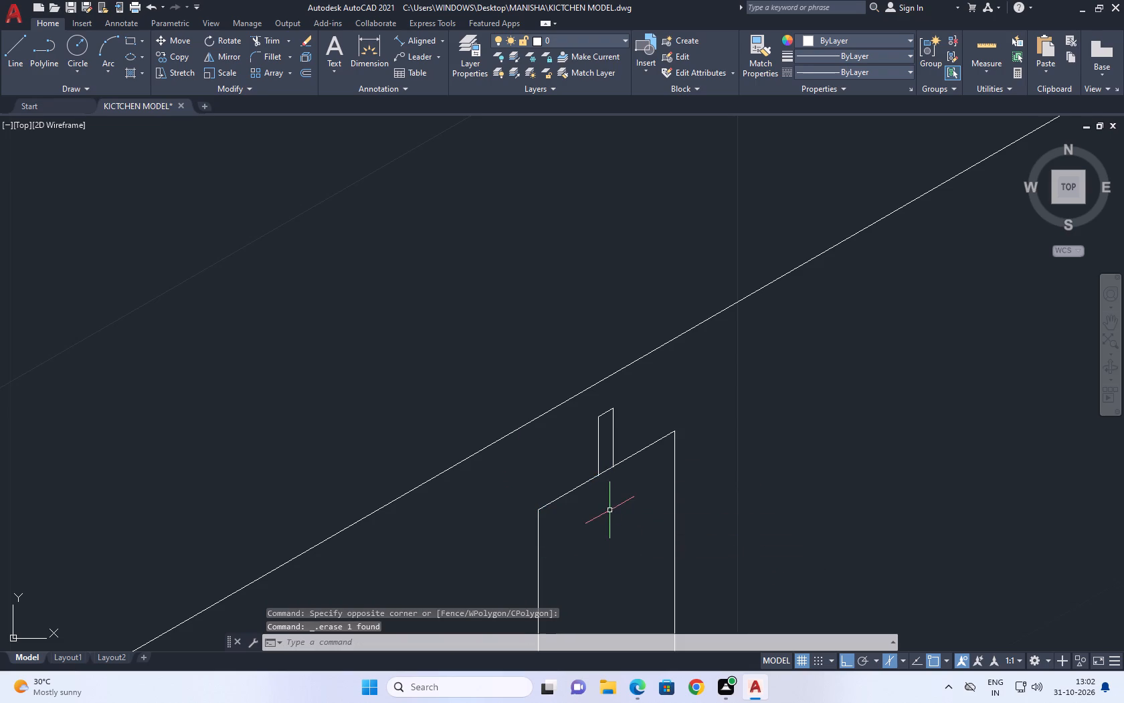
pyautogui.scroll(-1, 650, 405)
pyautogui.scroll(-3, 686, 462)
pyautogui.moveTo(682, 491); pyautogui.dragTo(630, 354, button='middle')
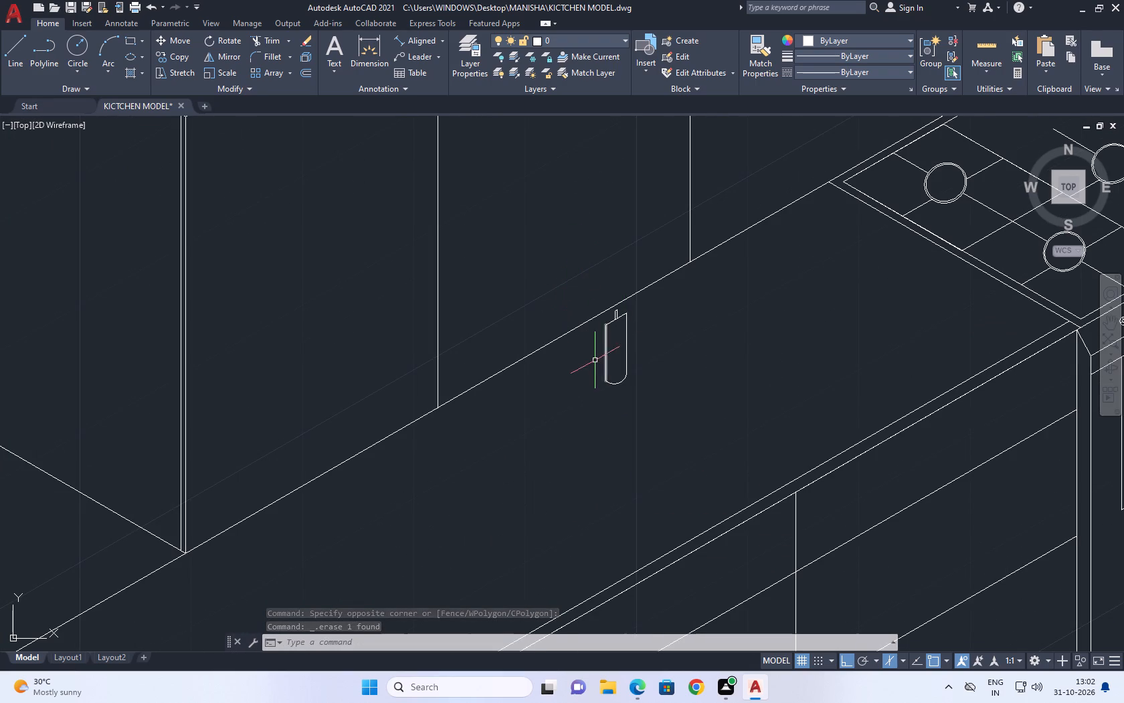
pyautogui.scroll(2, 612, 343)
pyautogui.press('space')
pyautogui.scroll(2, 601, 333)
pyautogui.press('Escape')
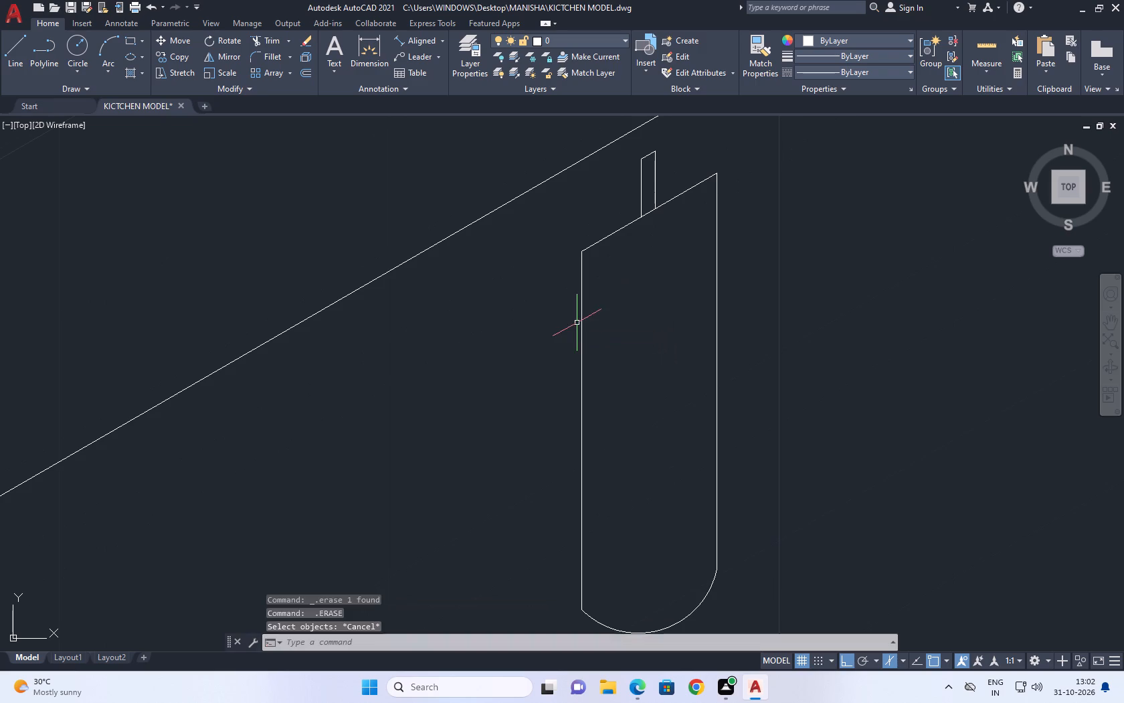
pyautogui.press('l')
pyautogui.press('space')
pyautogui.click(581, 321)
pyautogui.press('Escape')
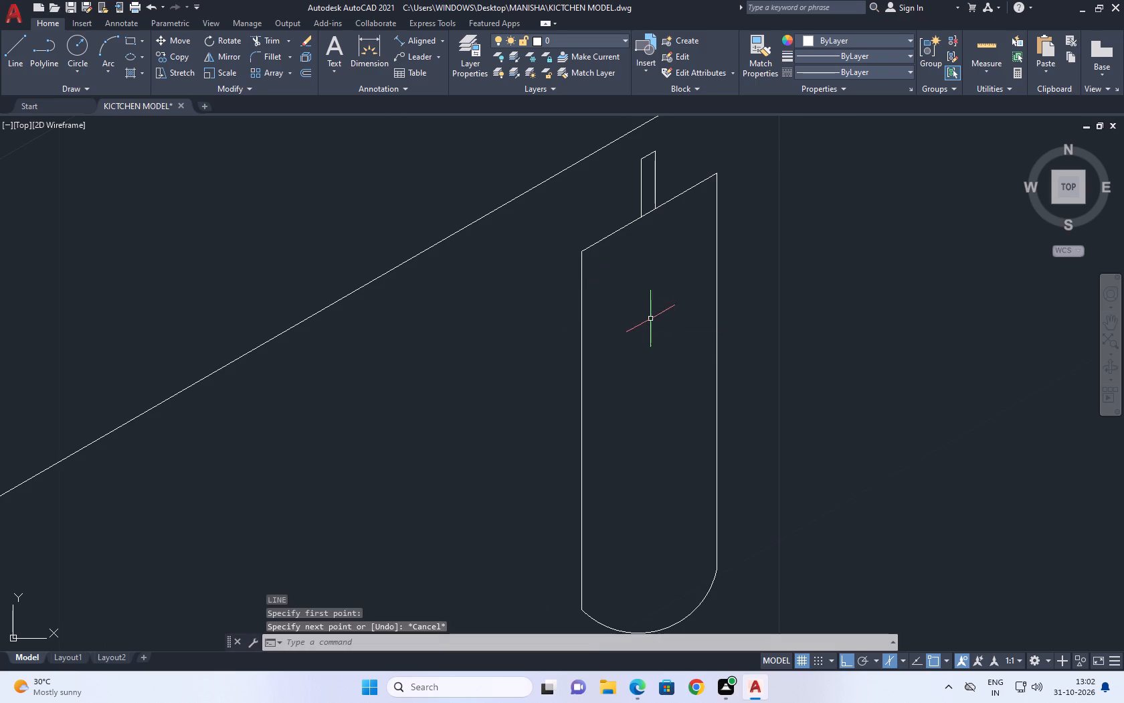
# With ortho off, draw a downward-bowed three-point arc across the object just below its sloped top, from left side to right side.
pyautogui.press('a')
pyautogui.press('space')
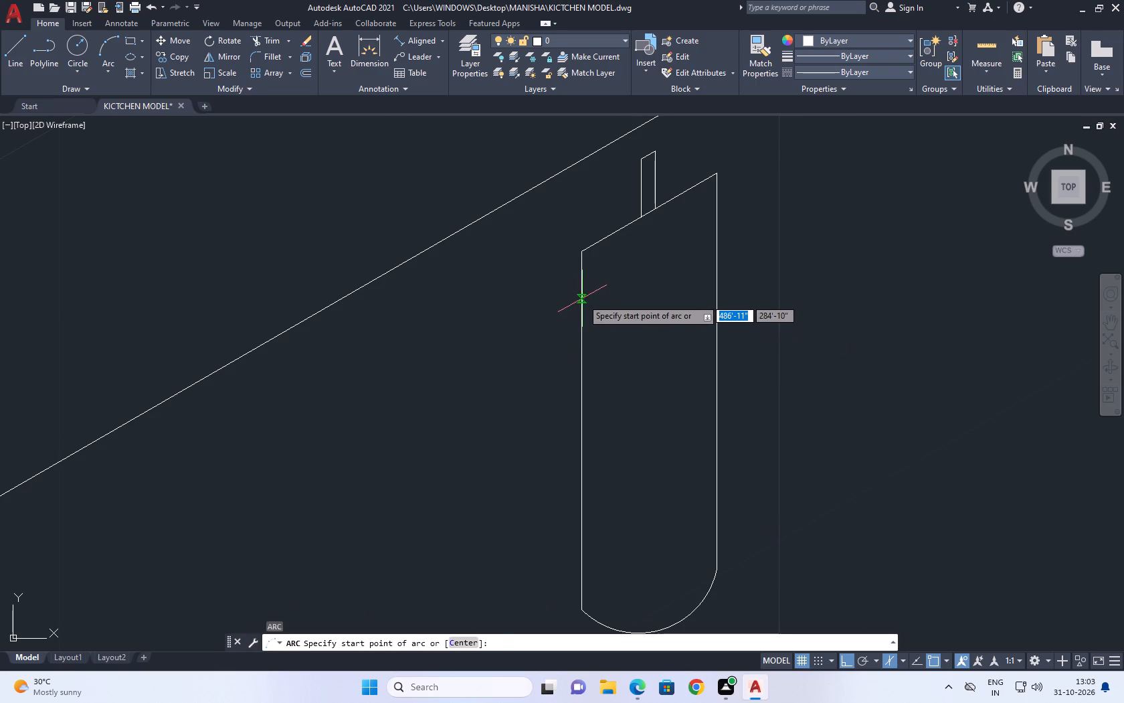
pyautogui.click(582, 299)
pyautogui.press('F8')
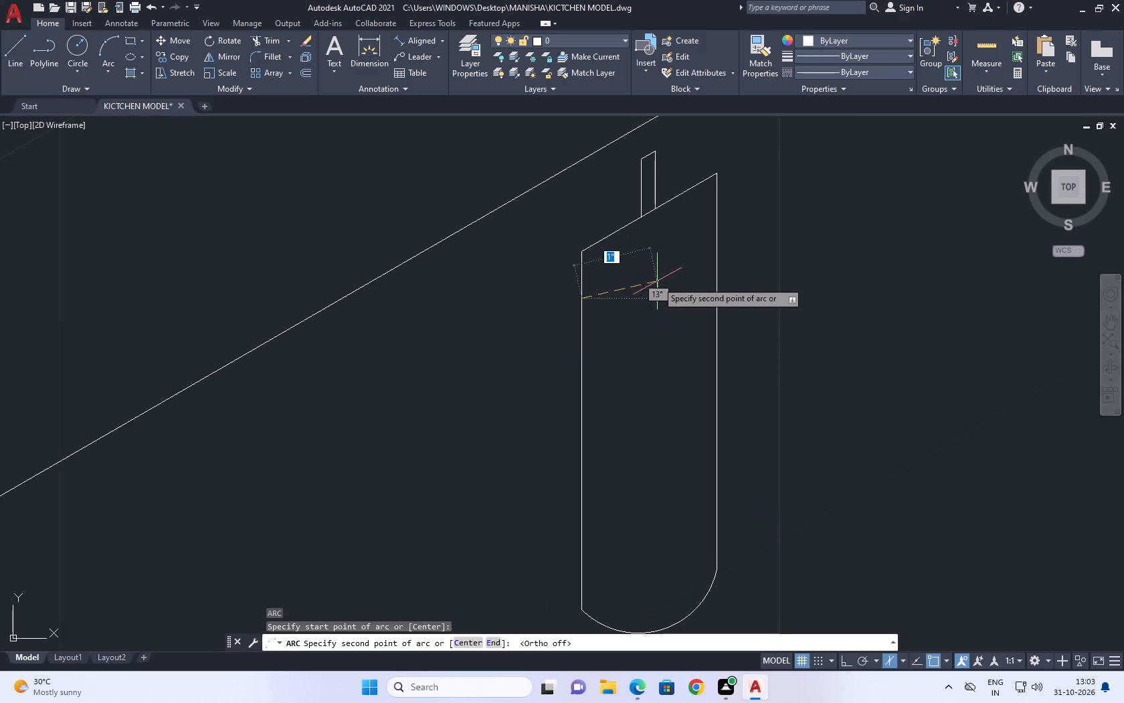
pyautogui.click(659, 281)
pyautogui.click(720, 228)
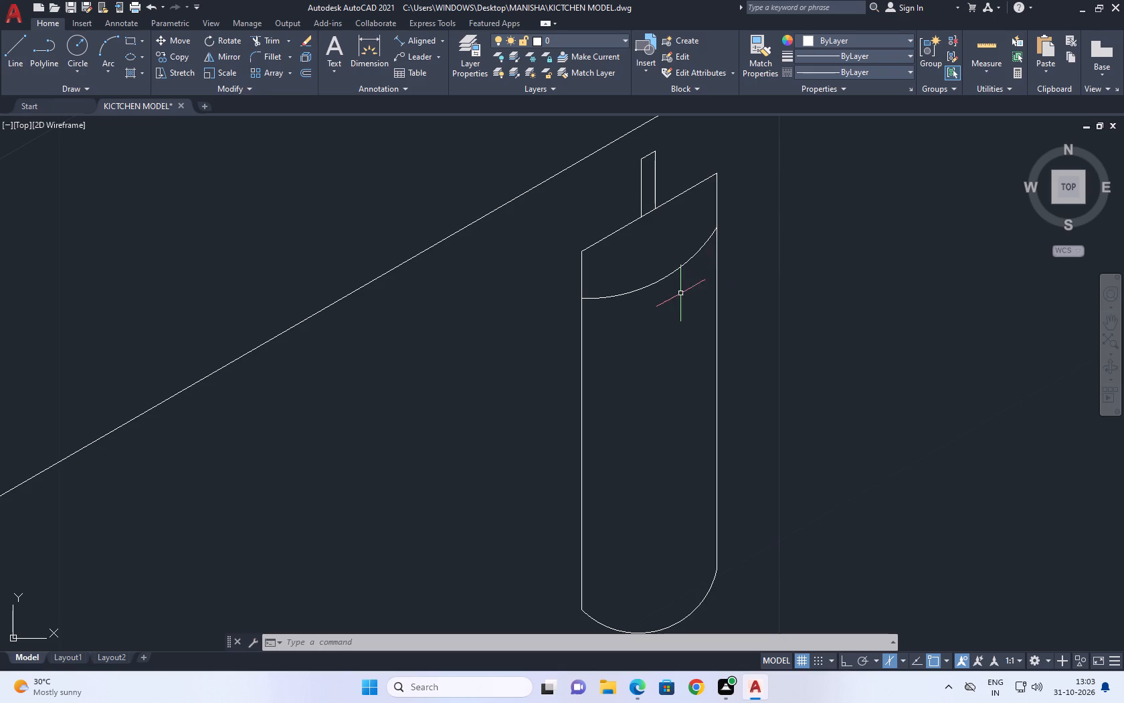
# Copy the complete upright object twice, once beside it along the wall and once in front, overlapping the first copy.
pyautogui.scroll(-2, 668, 291)
pyautogui.moveTo(702, 268); pyautogui.dragTo(581, 308, button='middle')
pyautogui.scroll(-1, 635, 297)
pyautogui.moveTo(530, 250); pyautogui.dragTo(535, 256)
pyautogui.click(615, 445)
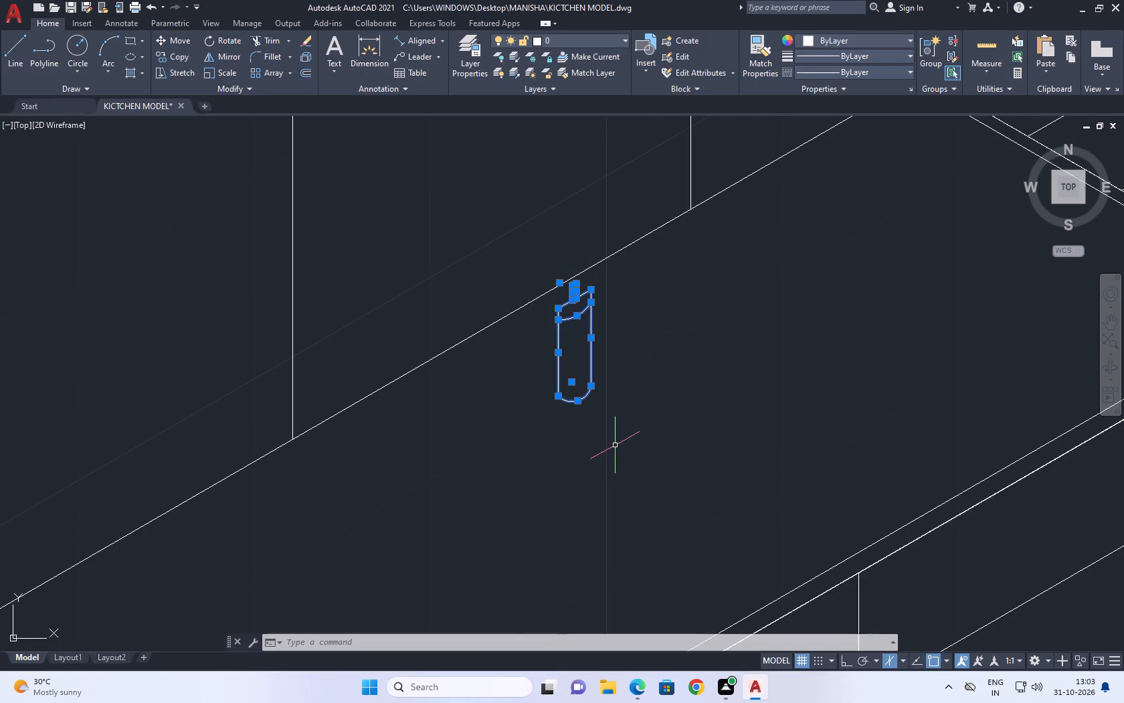
pyautogui.click(177, 58)
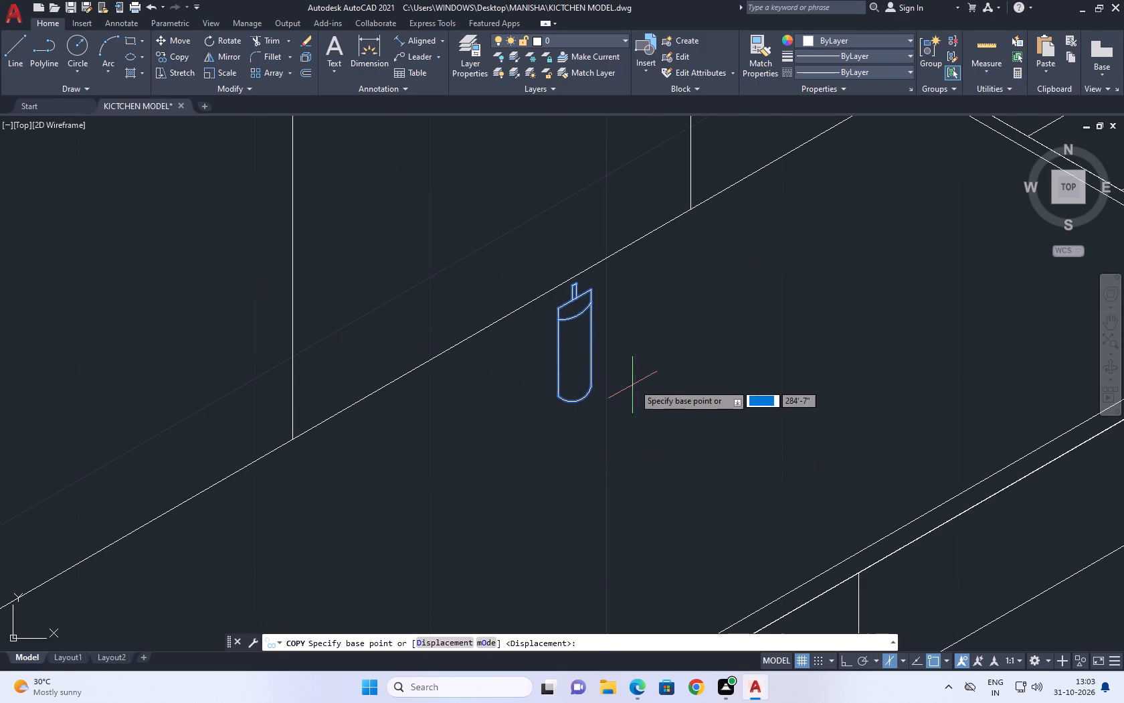
pyautogui.click(634, 377)
pyautogui.click(675, 358)
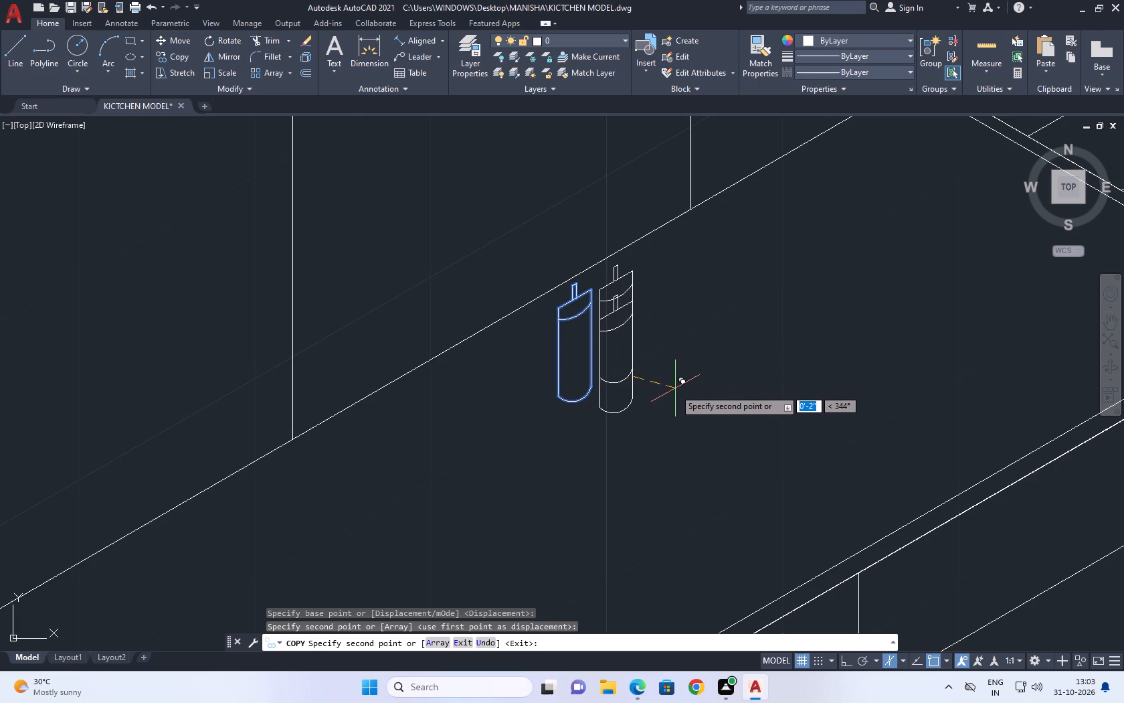
pyautogui.click(672, 392)
pyautogui.rightClick(700, 335)
pyautogui.click(745, 356)
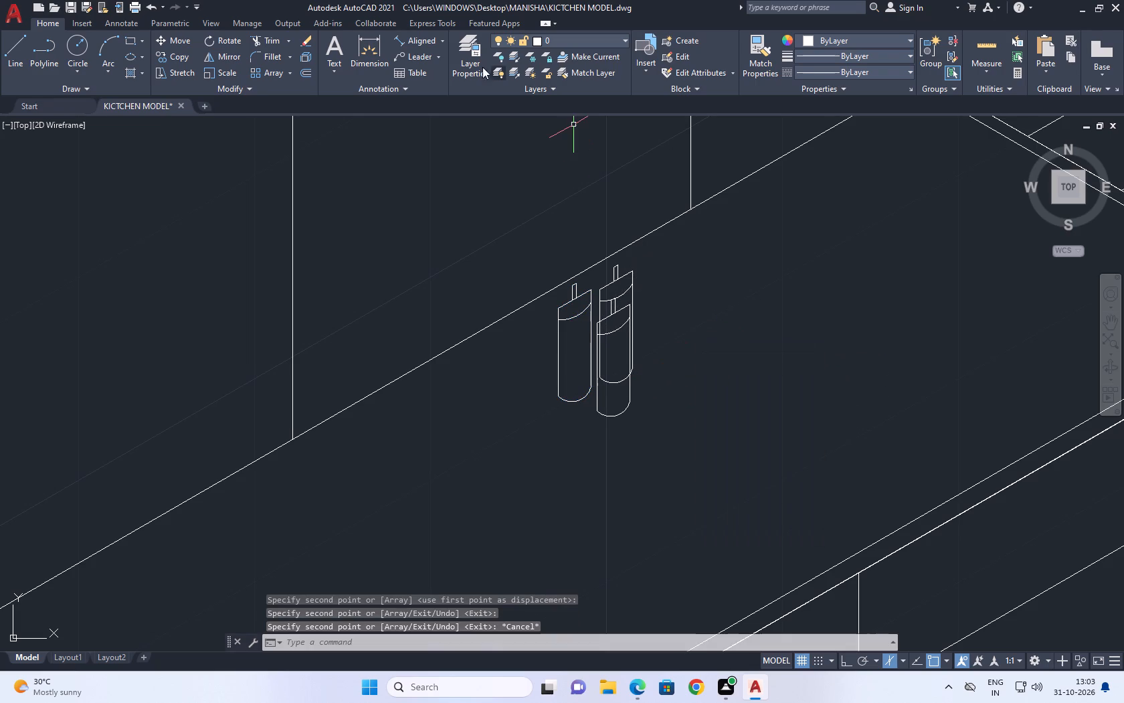
# Trim the rear copy's bottom curve and left side where they pass behind the front copy.
pyautogui.click(279, 40)
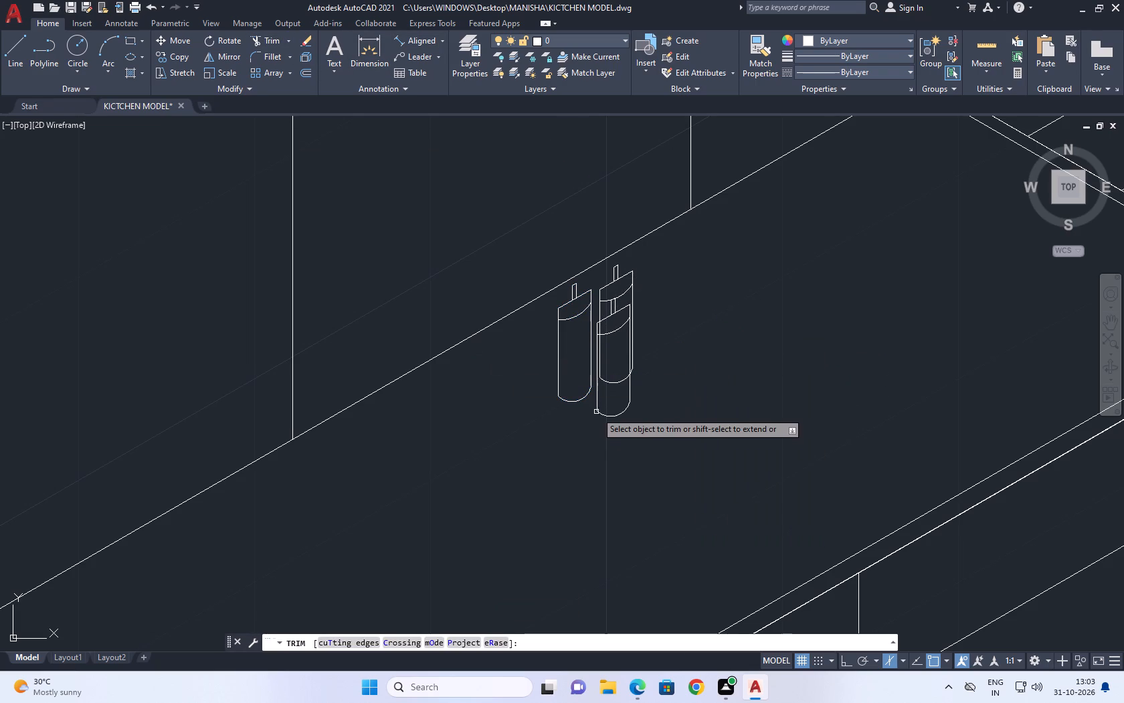
pyautogui.scroll(2, 597, 380)
pyautogui.click(624, 389)
pyautogui.click(601, 327)
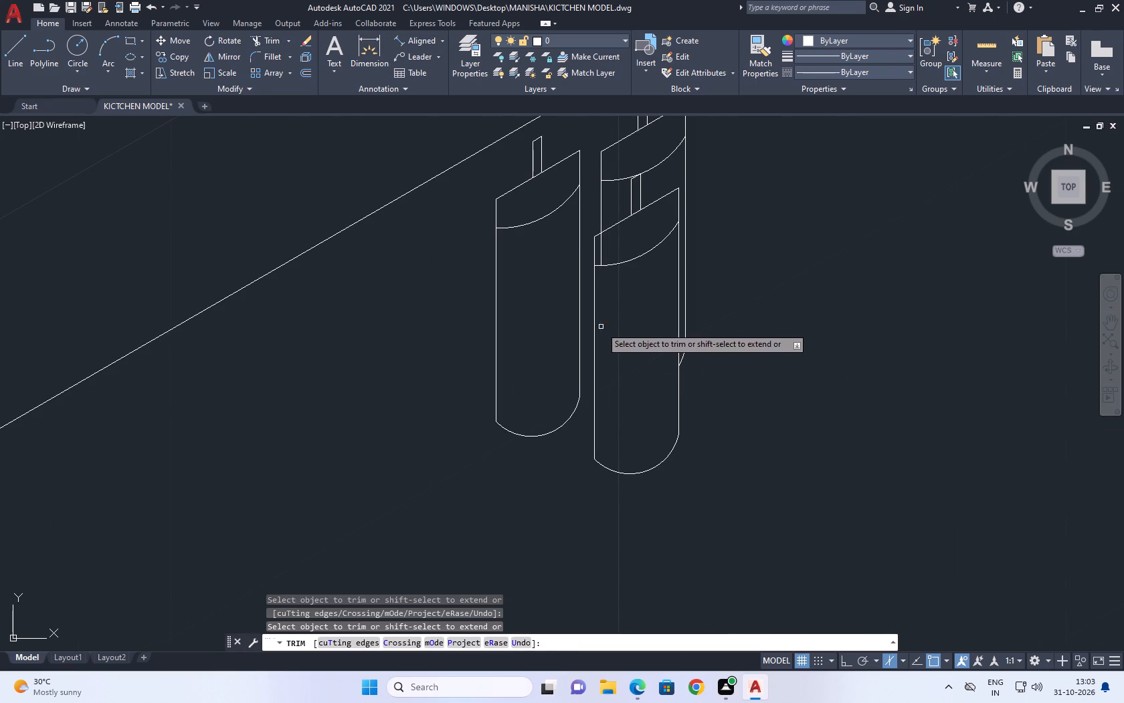
pyautogui.moveTo(629, 287); pyautogui.dragTo(624, 334, button='middle')
pyautogui.click(596, 293)
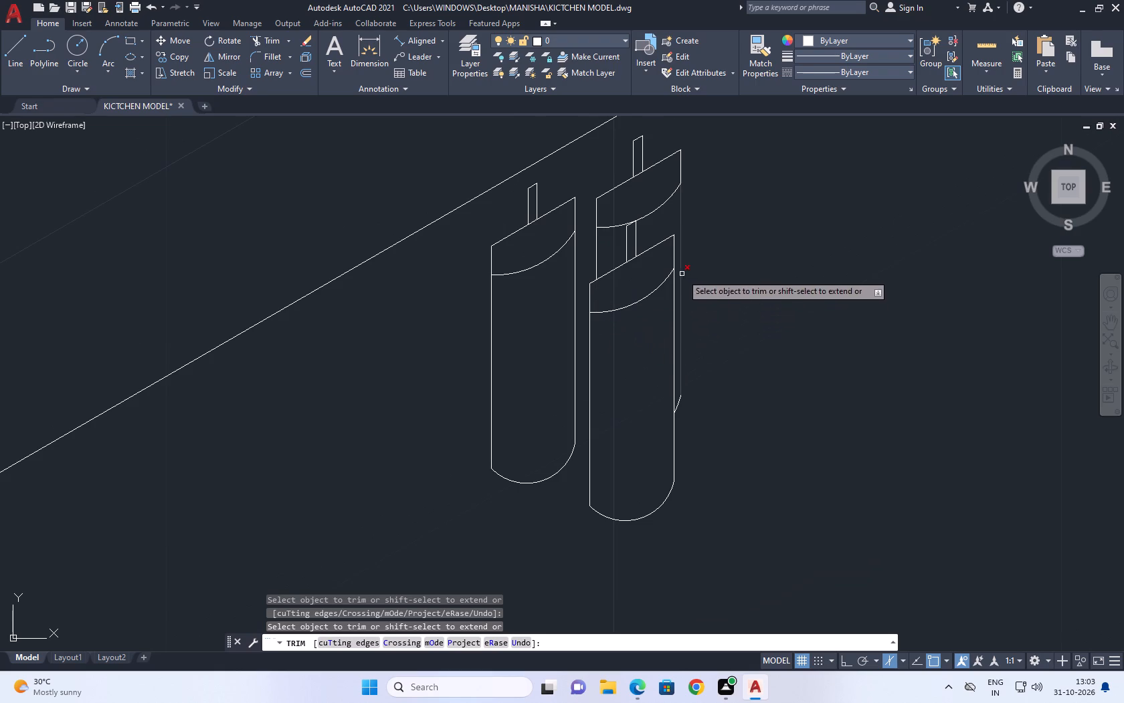
pyautogui.moveTo(643, 252); pyautogui.dragTo(654, 336, button='middle')
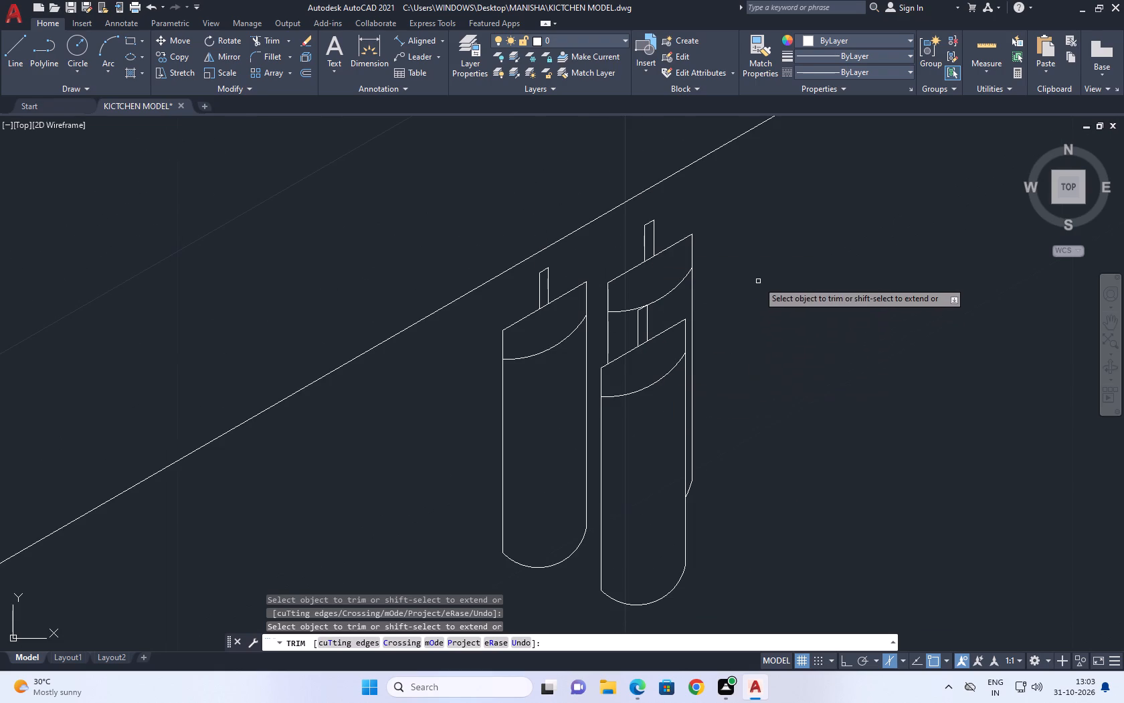
pyautogui.rightClick(755, 272)
pyautogui.click(789, 287)
# Examine the three upright objects on the countertop in relation to the stove and the whole cabinet wall.
pyautogui.scroll(-2, 648, 303)
pyautogui.moveTo(762, 319); pyautogui.dragTo(651, 293, button='middle')
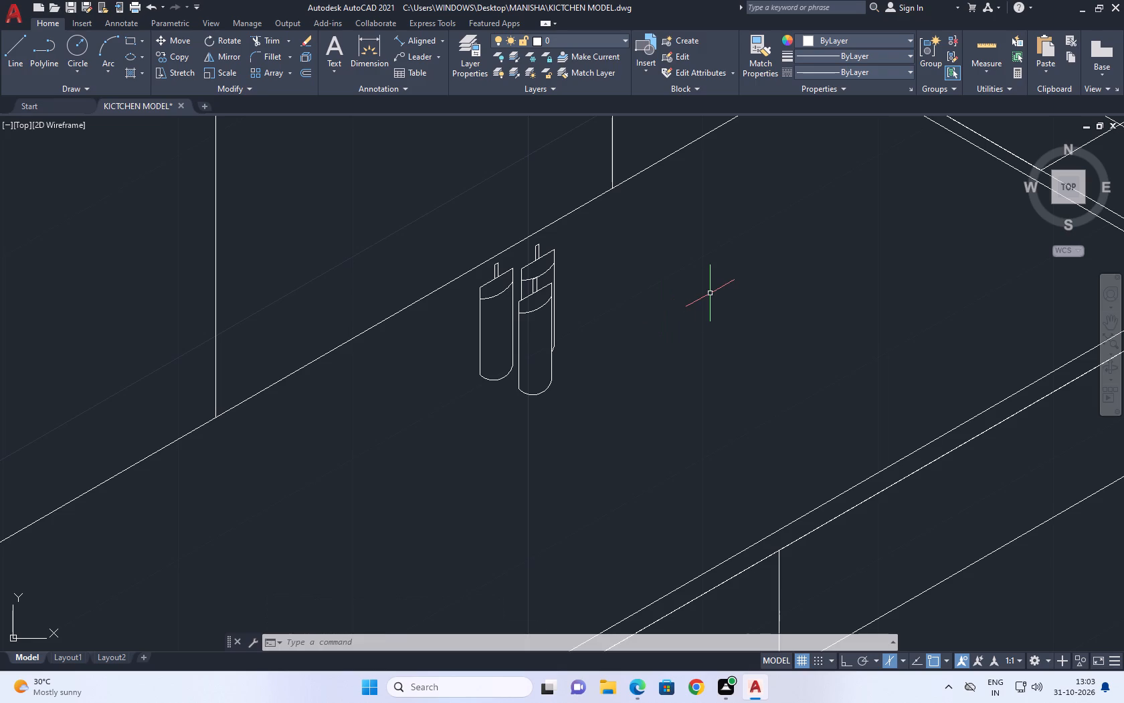
pyautogui.moveTo(652, 298); pyautogui.dragTo(446, 323, button='middle')
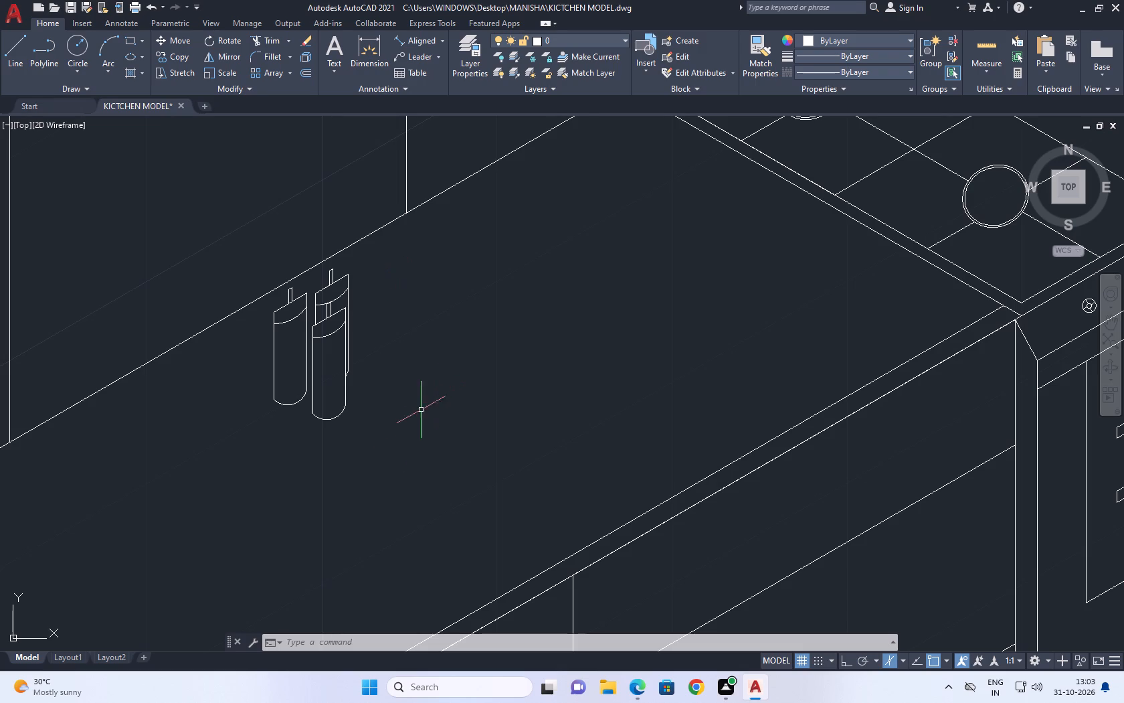
pyautogui.moveTo(404, 388); pyautogui.dragTo(419, 399, button='middle')
pyautogui.scroll(-2, 413, 382)
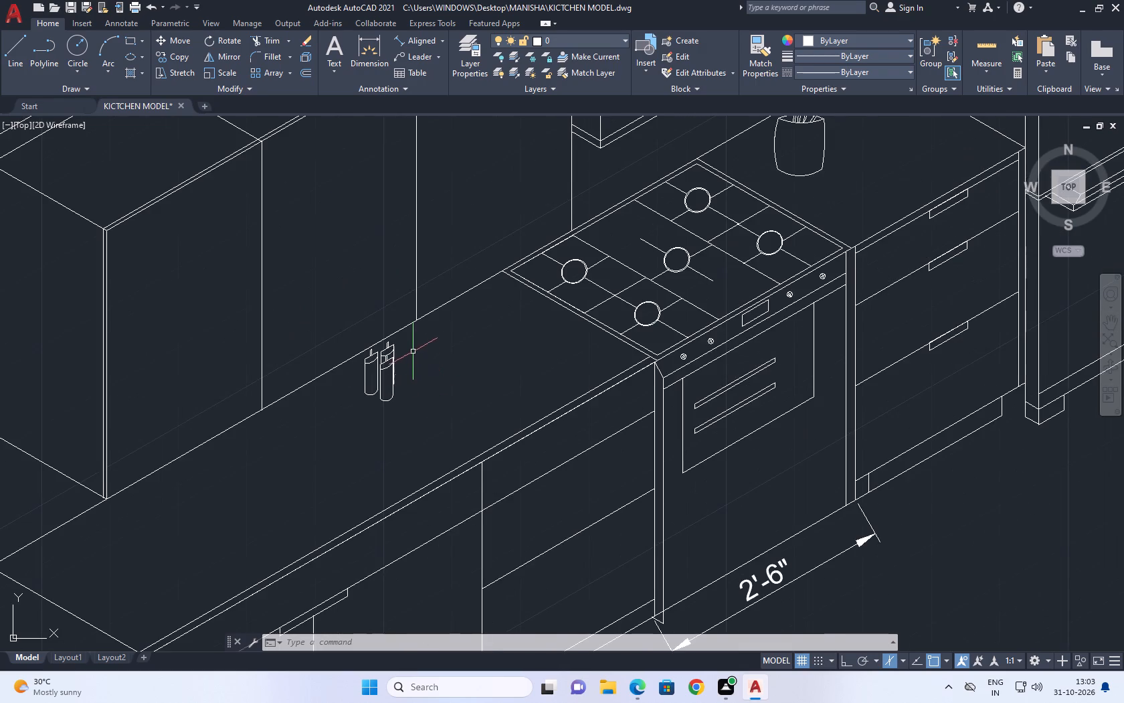
pyautogui.moveTo(413, 351); pyautogui.dragTo(429, 362, button='middle')
pyautogui.scroll(-2, 438, 356)
pyautogui.moveTo(448, 363); pyautogui.dragTo(462, 388, button='middle')
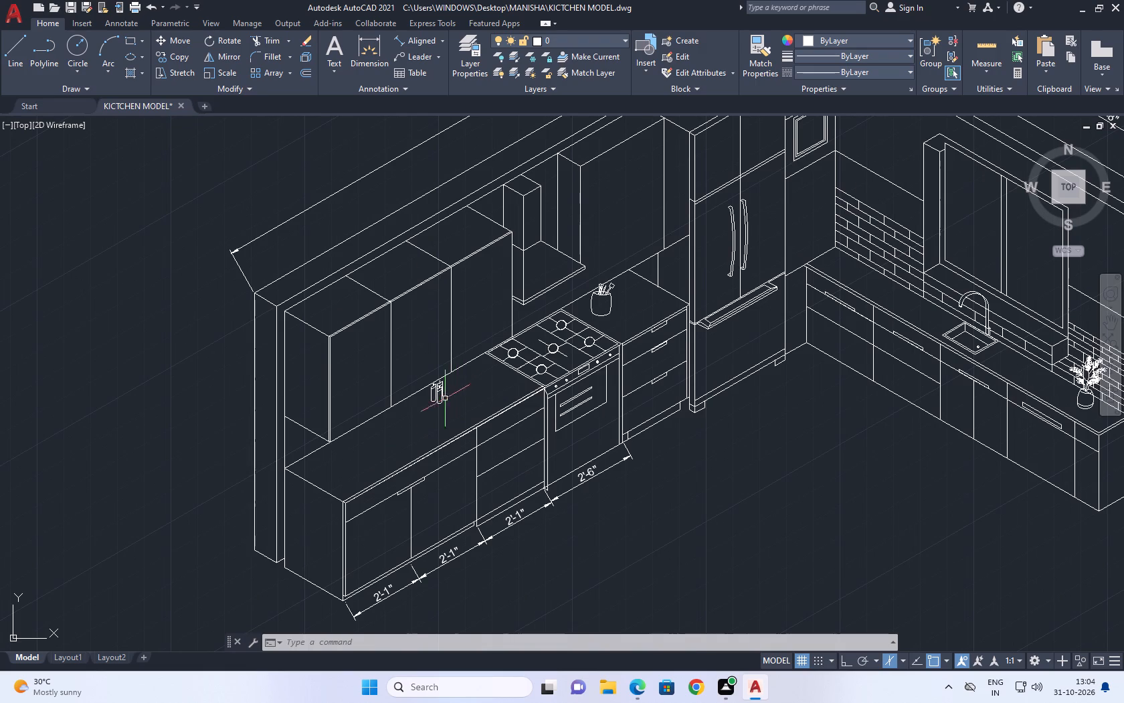
# Trim away the base line between the stove's side panel and the toe kick's vertical edge under the adjoining drawers.
pyautogui.moveTo(422, 534); pyautogui.dragTo(493, 542, button='middle')
pyautogui.scroll(2, 698, 455)
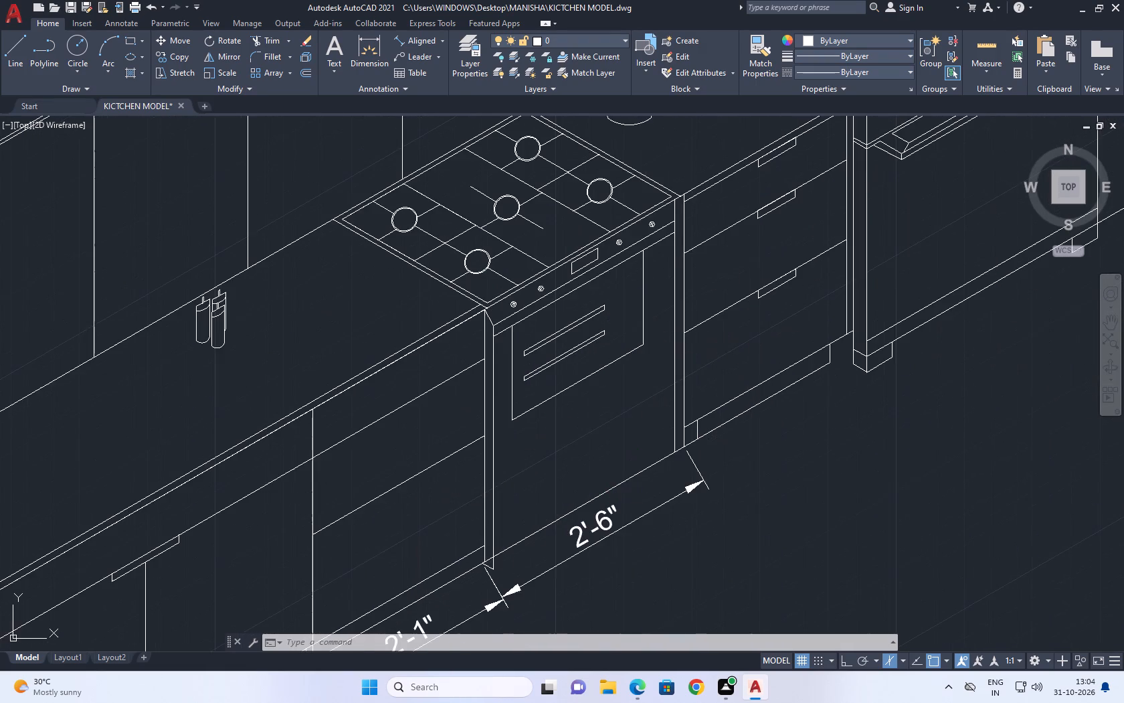
pyautogui.scroll(1, 698, 455)
pyautogui.write('TR')
pyautogui.press('space')
pyautogui.scroll(1, 687, 458)
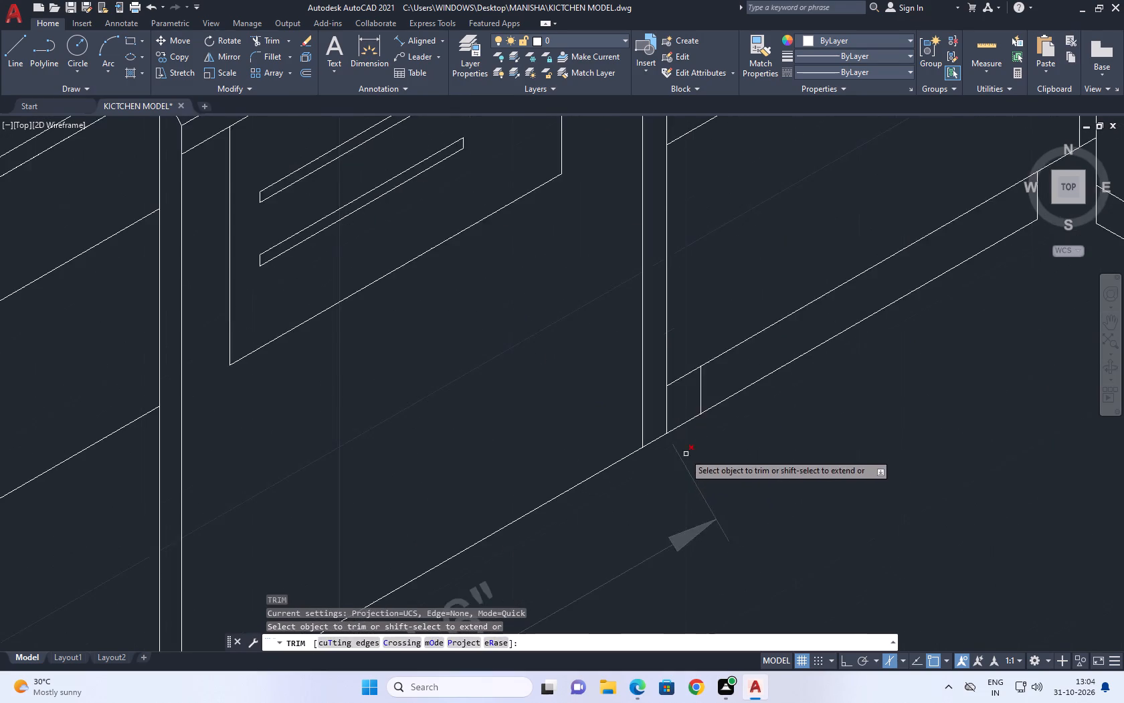
pyautogui.scroll(1, 684, 452)
pyautogui.click(680, 413)
pyautogui.press('Escape')
# Draw a line on the left isoplane with ortho on, from the toe kick's lower corner back past the stove's side panel.
pyautogui.moveTo(700, 398); pyautogui.dragTo(733, 481, button='middle')
pyautogui.scroll(-3, 736, 488)
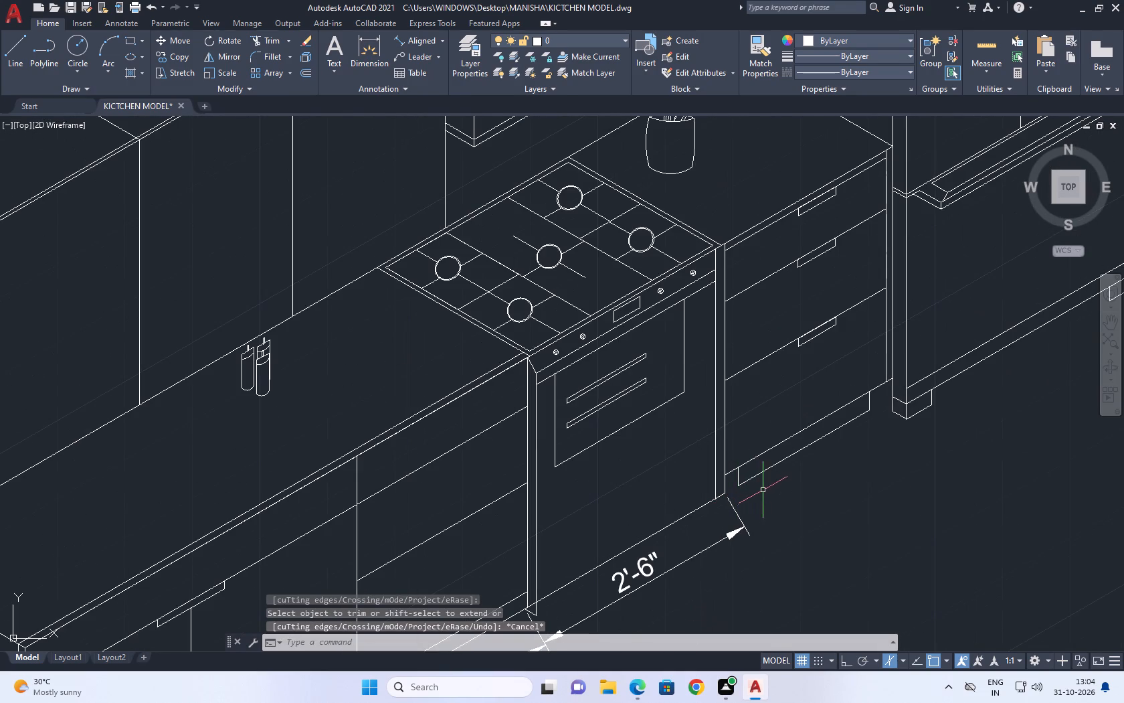
pyautogui.write('L')
pyautogui.press('space')
pyautogui.scroll(2, 757, 495)
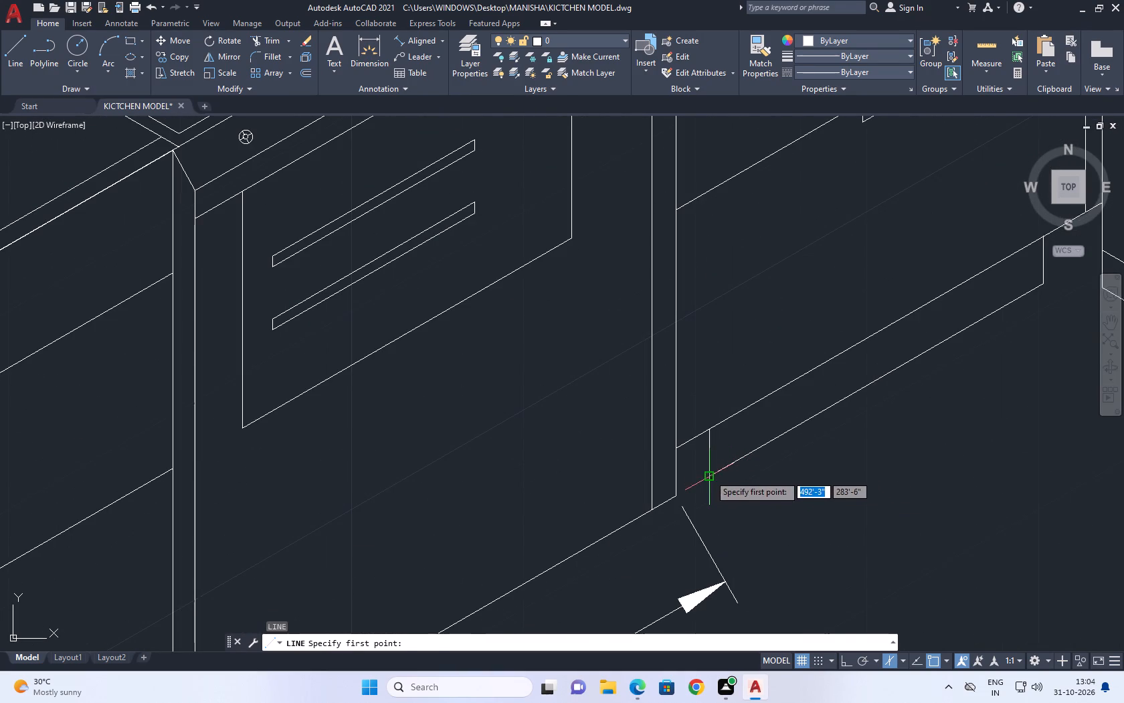
pyautogui.click(709, 476)
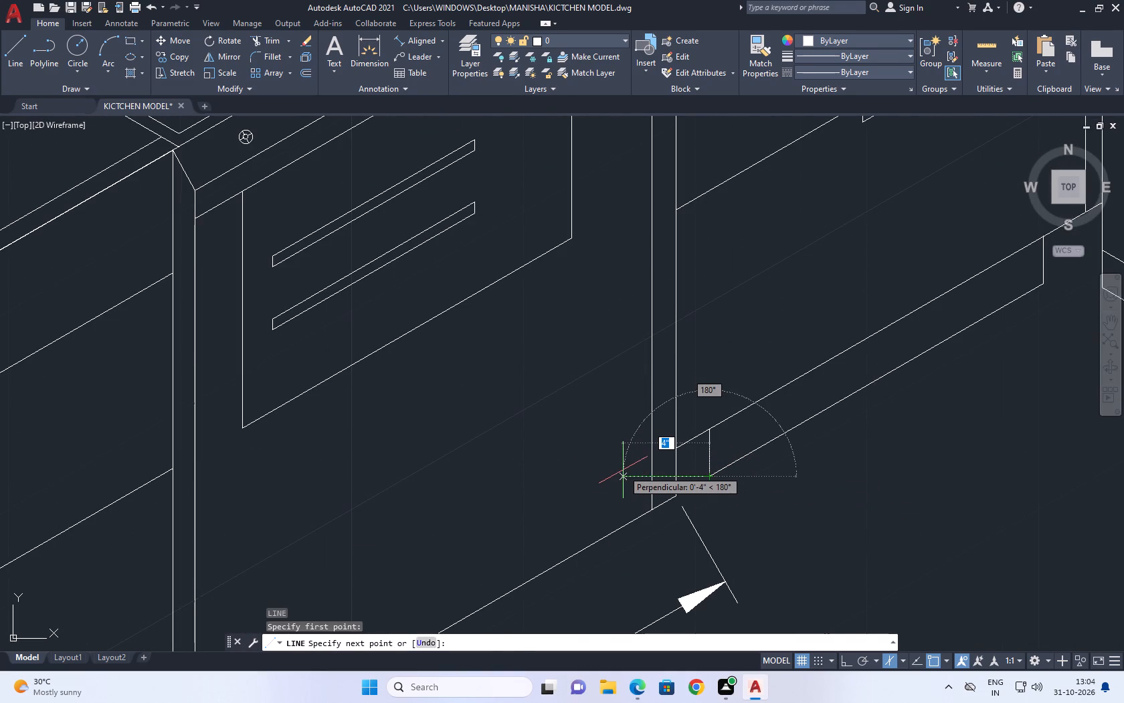
pyautogui.press('F5')
pyautogui.press('F8')
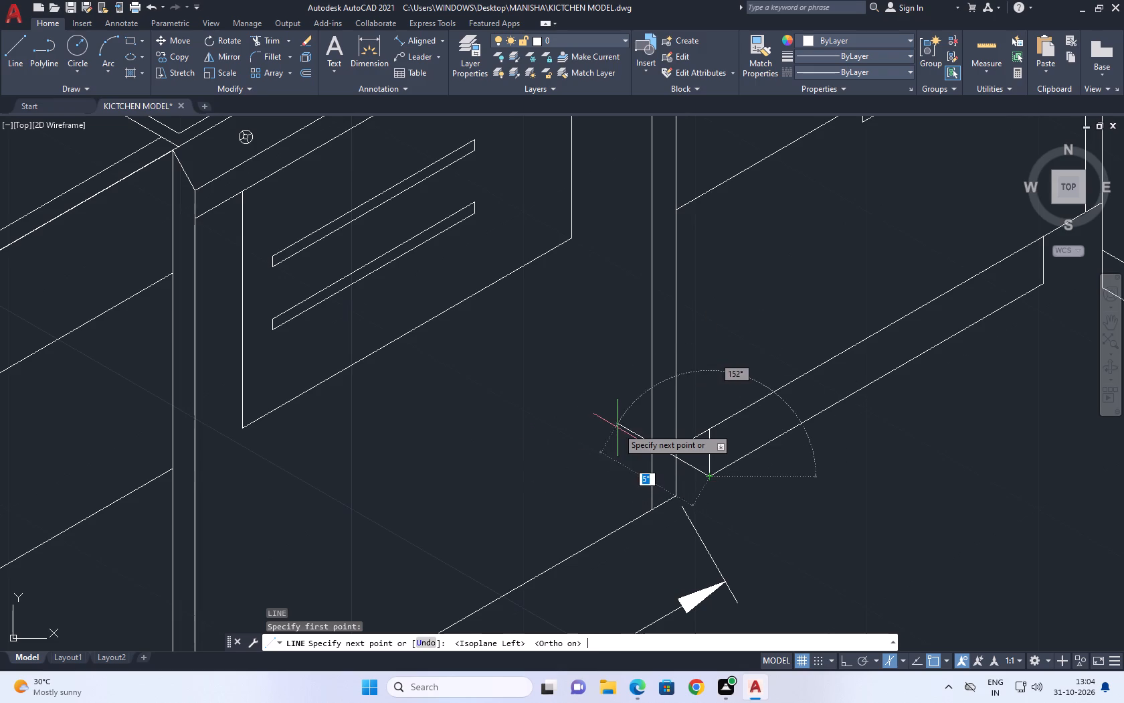
pyautogui.click(589, 463)
pyautogui.press('Escape')
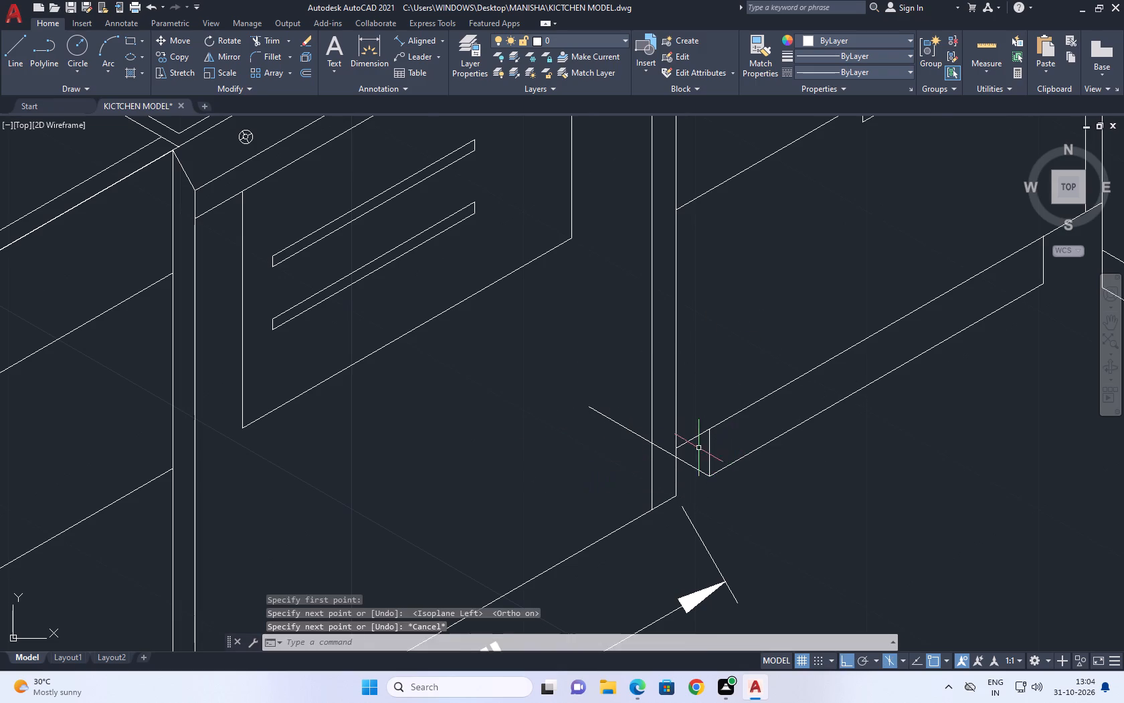
# Trim the new toe-kick line where it crosses and overshoots the stove's side panel, ending it at the panel's near edge.
pyautogui.moveTo(707, 473); pyautogui.dragTo(723, 513, button='middle')
pyautogui.write('TR')
pyautogui.press('space')
pyautogui.click(642, 453)
pyautogui.click(622, 495)
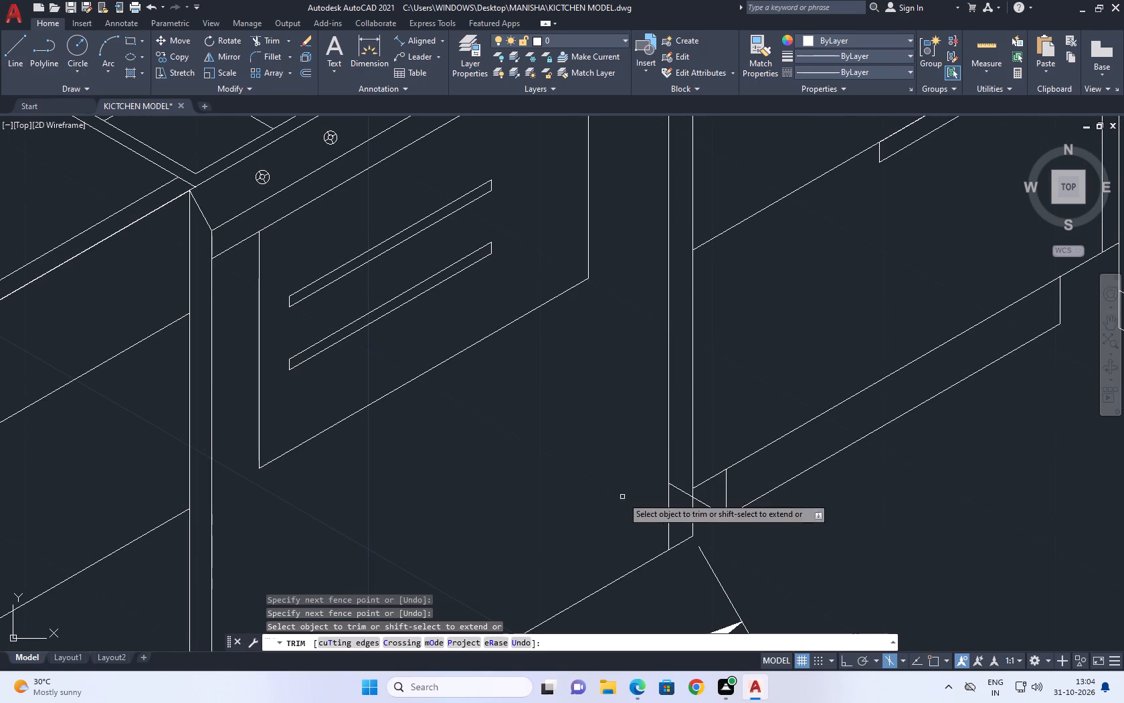
pyautogui.click(681, 489)
pyautogui.press('Escape')
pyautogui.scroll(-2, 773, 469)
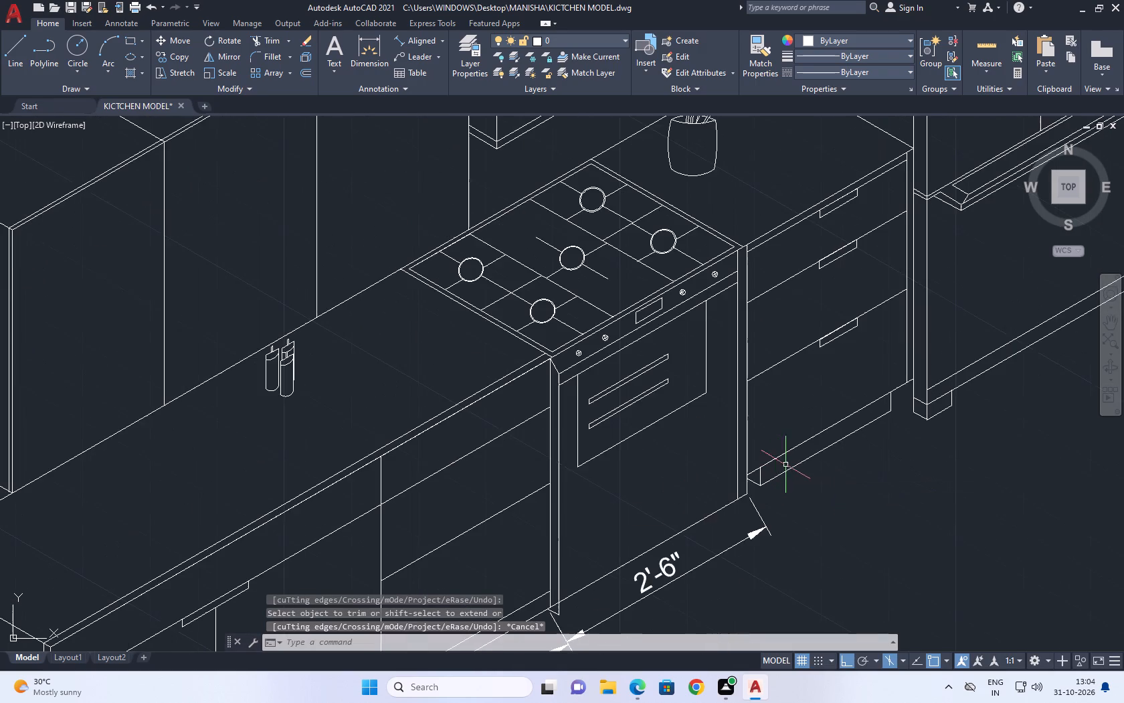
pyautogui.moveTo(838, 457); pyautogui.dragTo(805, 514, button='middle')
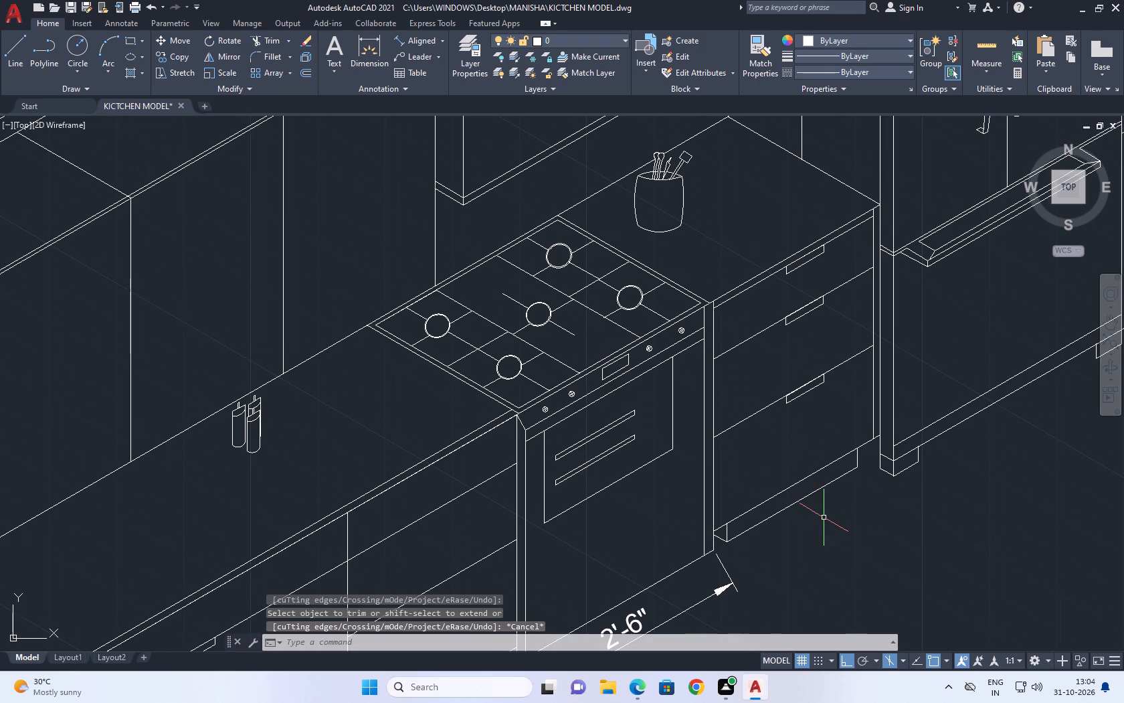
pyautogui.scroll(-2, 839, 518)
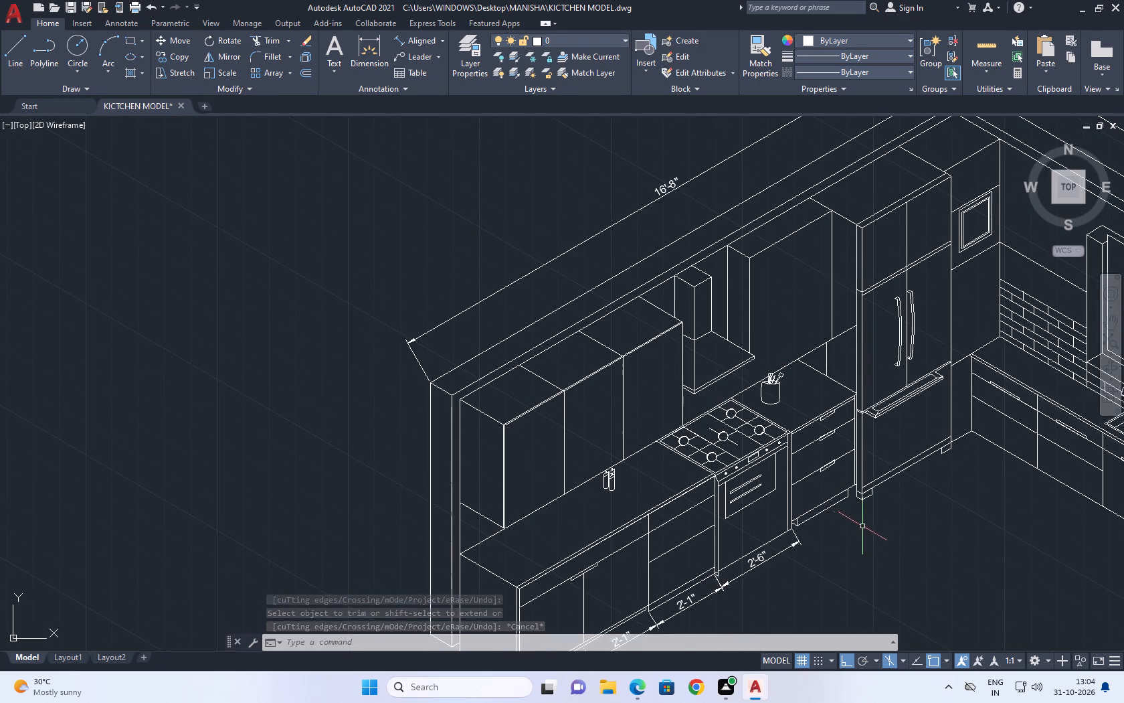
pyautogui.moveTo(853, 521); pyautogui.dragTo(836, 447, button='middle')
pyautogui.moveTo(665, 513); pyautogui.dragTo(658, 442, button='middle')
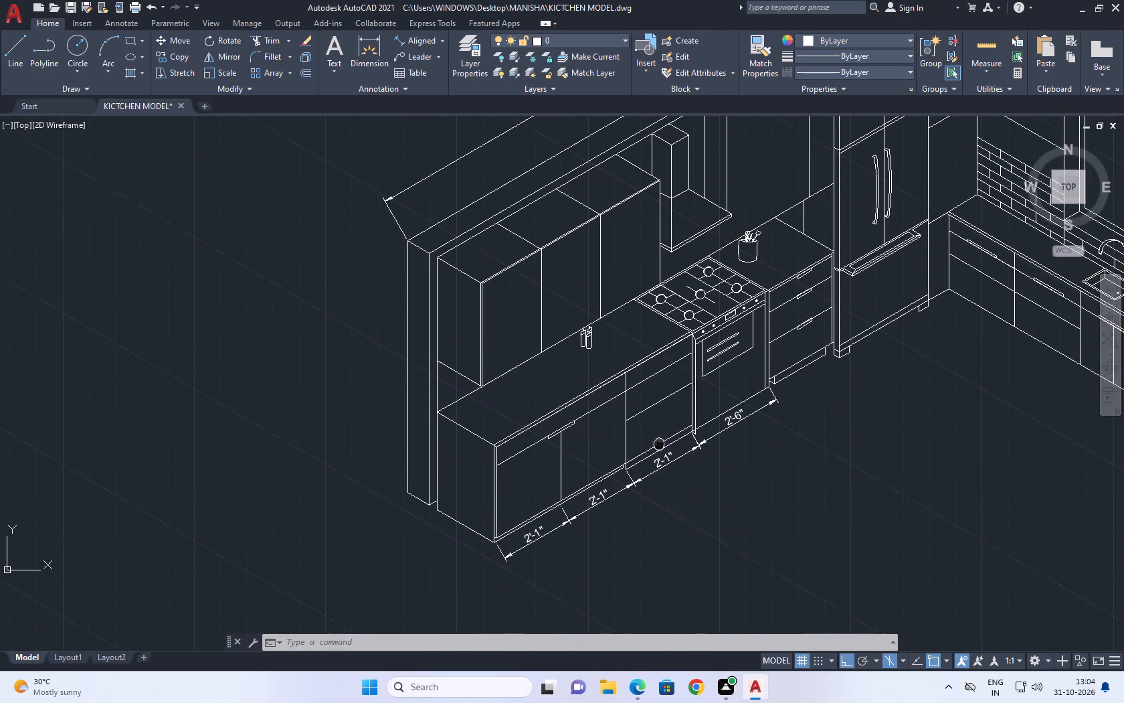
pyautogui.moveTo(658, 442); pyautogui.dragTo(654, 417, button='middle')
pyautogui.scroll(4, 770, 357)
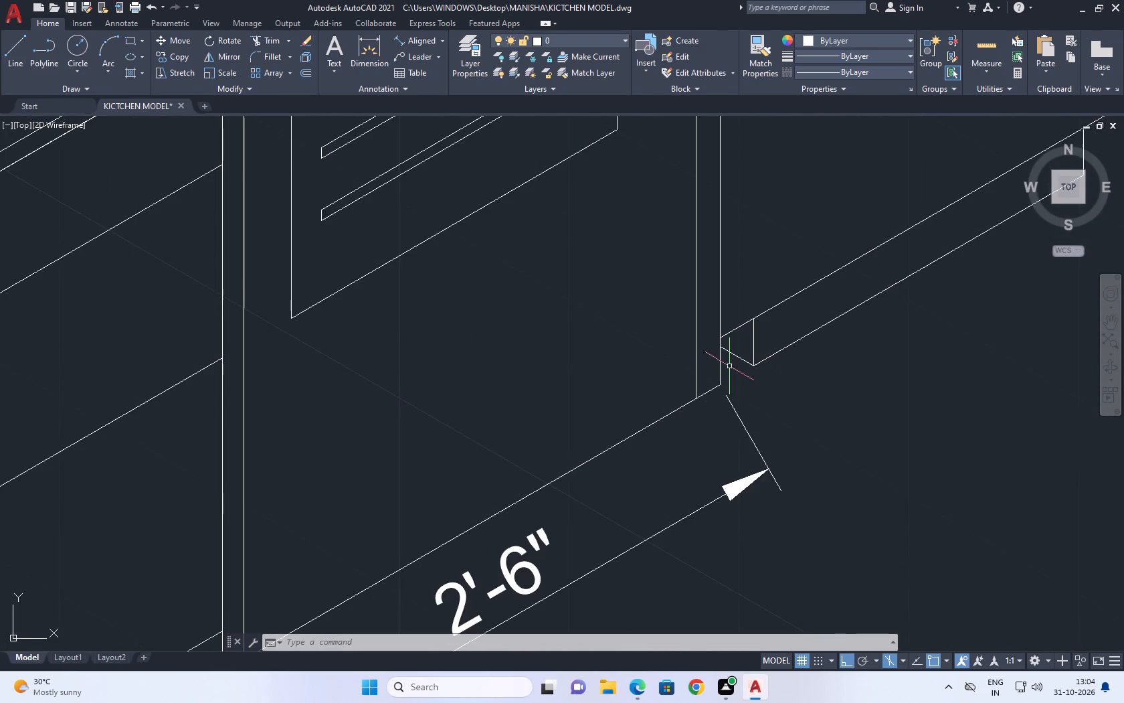
# Undo the latest toe-kick edits beside the stove back to before the isometric line and its trims.
pyautogui.hotkey('ctrl', 'z')
pyautogui.hotkey('ctrl', 'z')
pyautogui.hotkey('ctrl', 'z')
pyautogui.hotkey('ctrl', 'z')
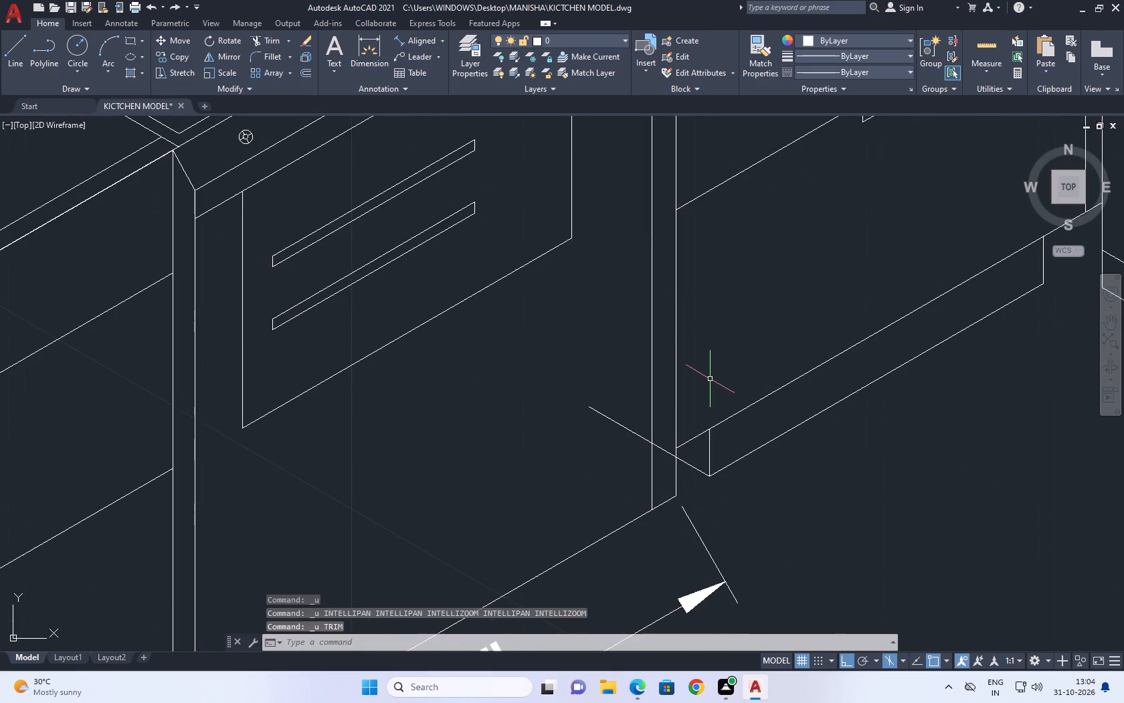
pyautogui.hotkey('ctrl', 'z')
pyautogui.hotkey('ctrl', 'z')
pyautogui.moveTo(710, 414); pyautogui.dragTo(781, 379, button='middle')
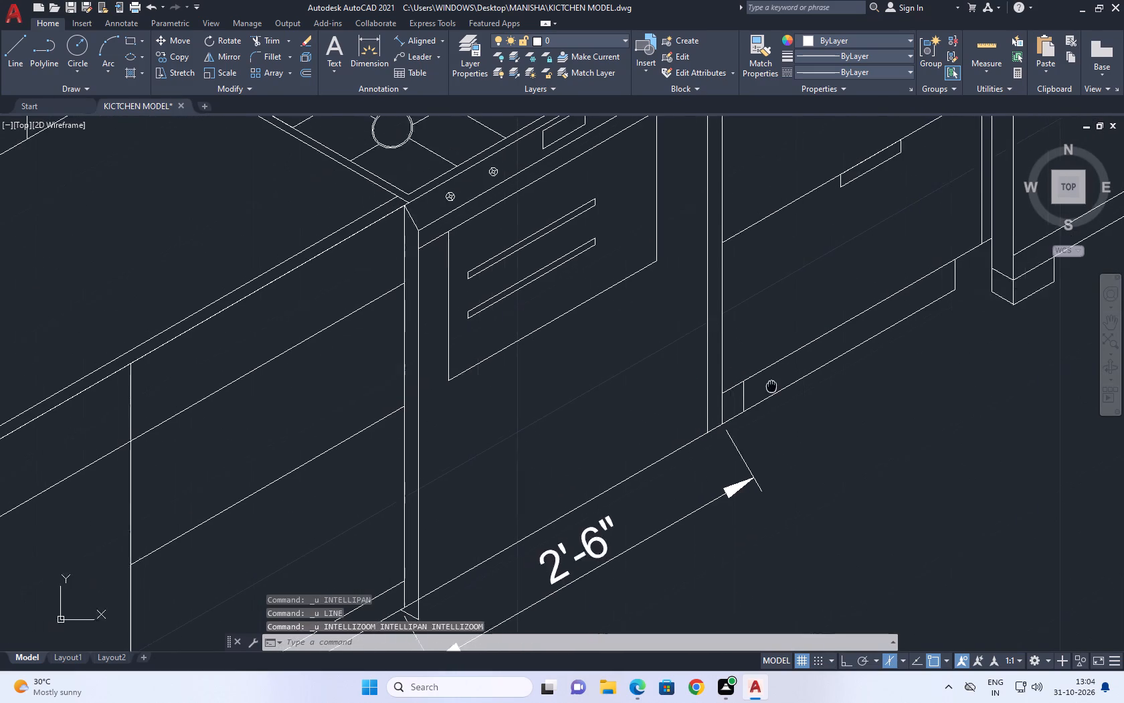
pyautogui.moveTo(781, 379); pyautogui.dragTo(789, 373, button='middle')
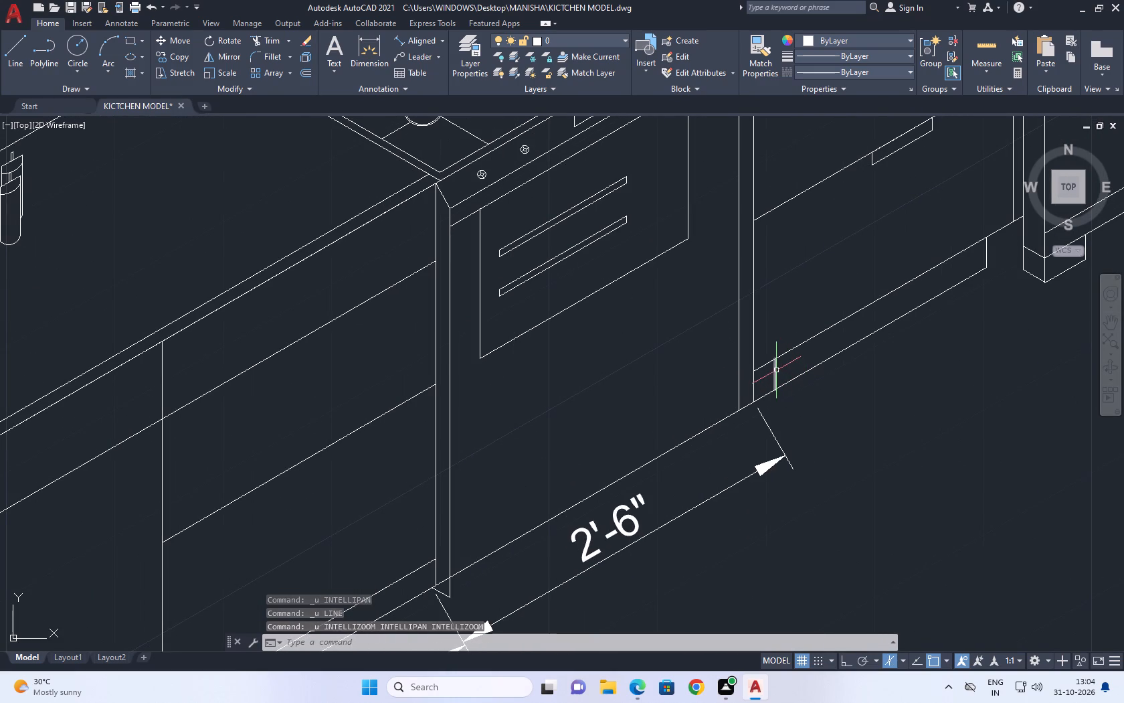
# Erase the short vertical toe-kick edge beside the stove's side panel, under the adjoining drawers.
pyautogui.click(776, 370)
pyautogui.rightClick(799, 368)
pyautogui.click(844, 118)
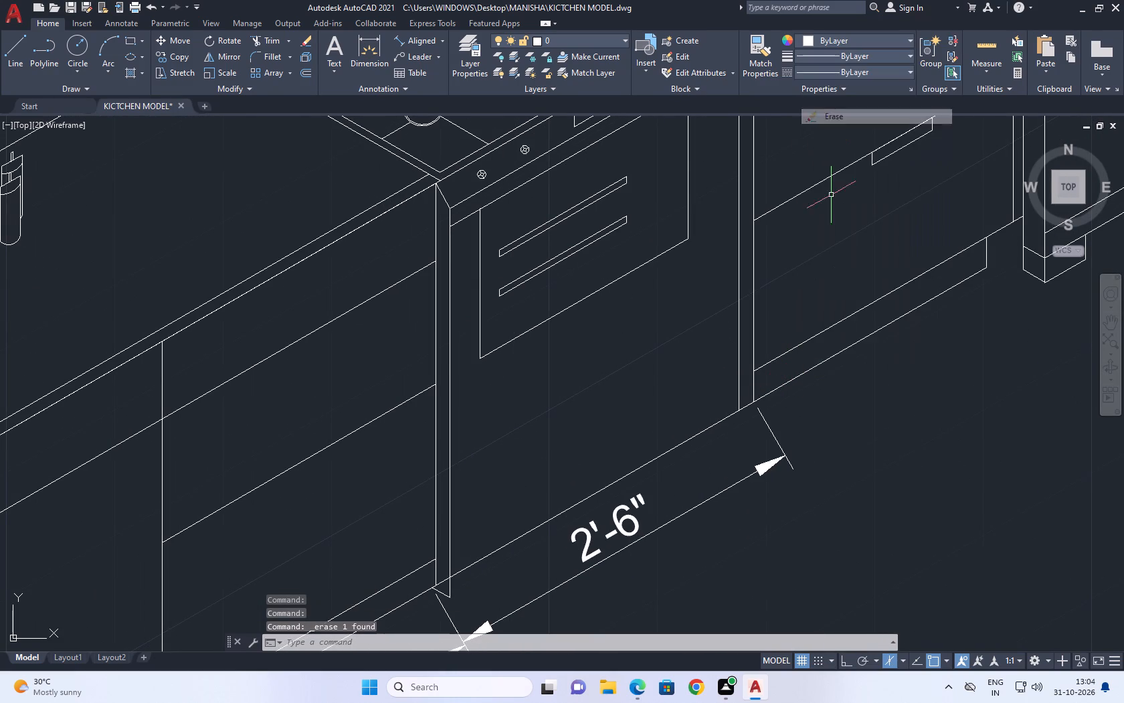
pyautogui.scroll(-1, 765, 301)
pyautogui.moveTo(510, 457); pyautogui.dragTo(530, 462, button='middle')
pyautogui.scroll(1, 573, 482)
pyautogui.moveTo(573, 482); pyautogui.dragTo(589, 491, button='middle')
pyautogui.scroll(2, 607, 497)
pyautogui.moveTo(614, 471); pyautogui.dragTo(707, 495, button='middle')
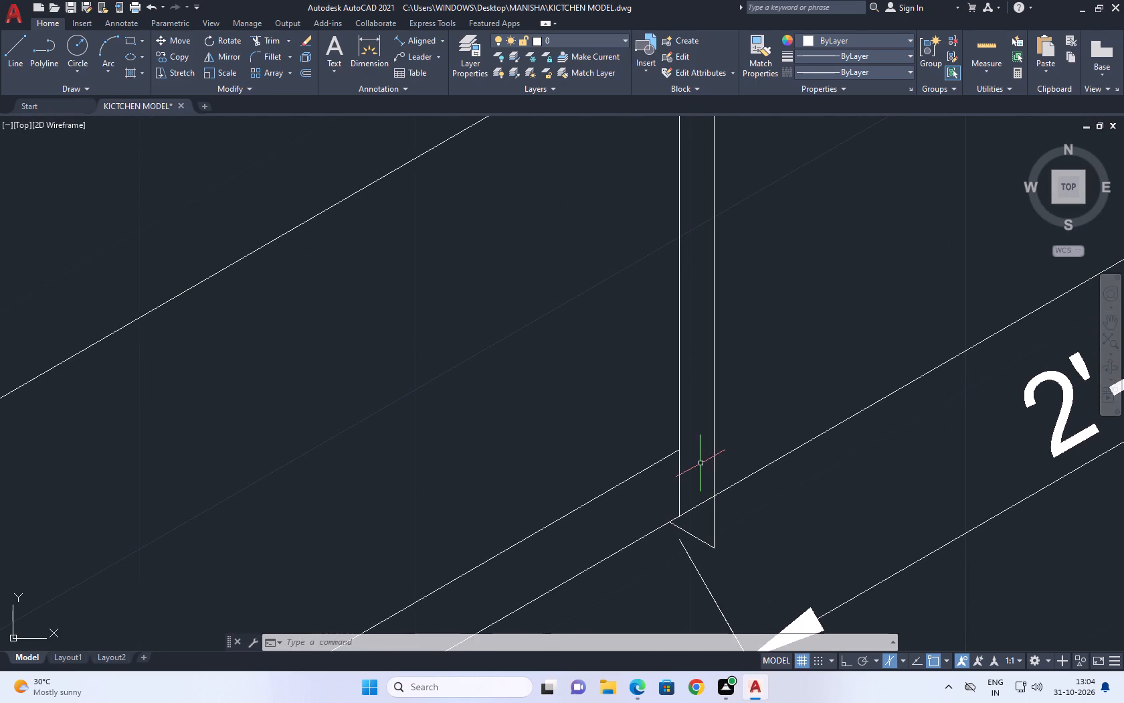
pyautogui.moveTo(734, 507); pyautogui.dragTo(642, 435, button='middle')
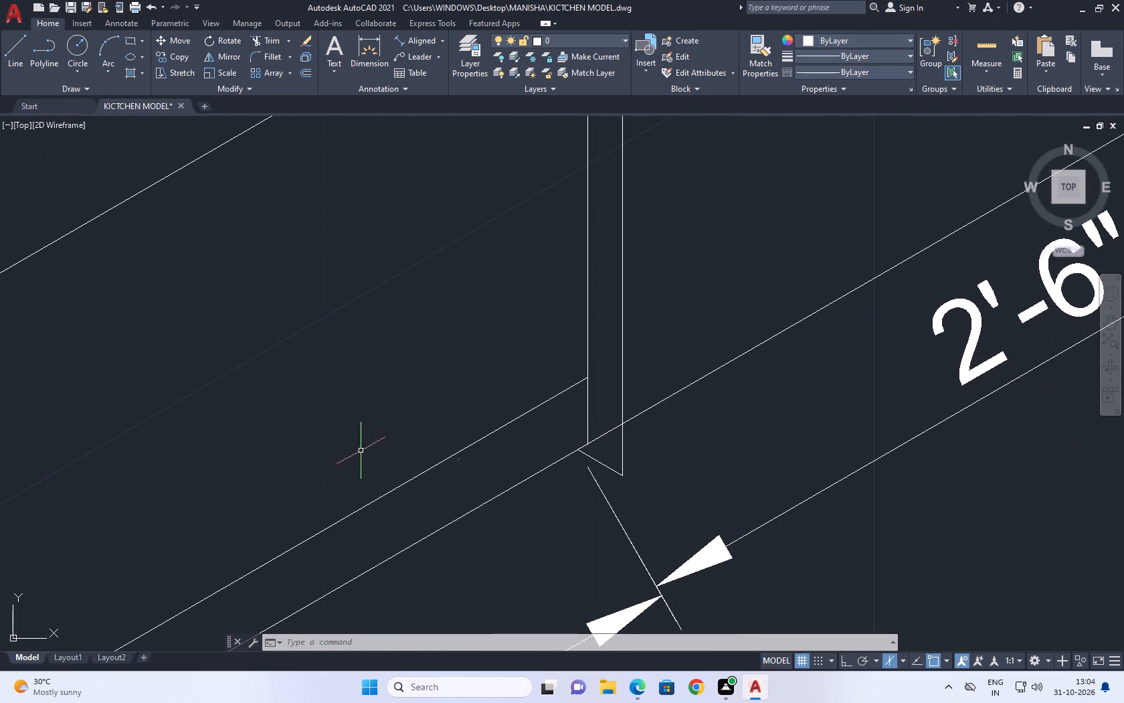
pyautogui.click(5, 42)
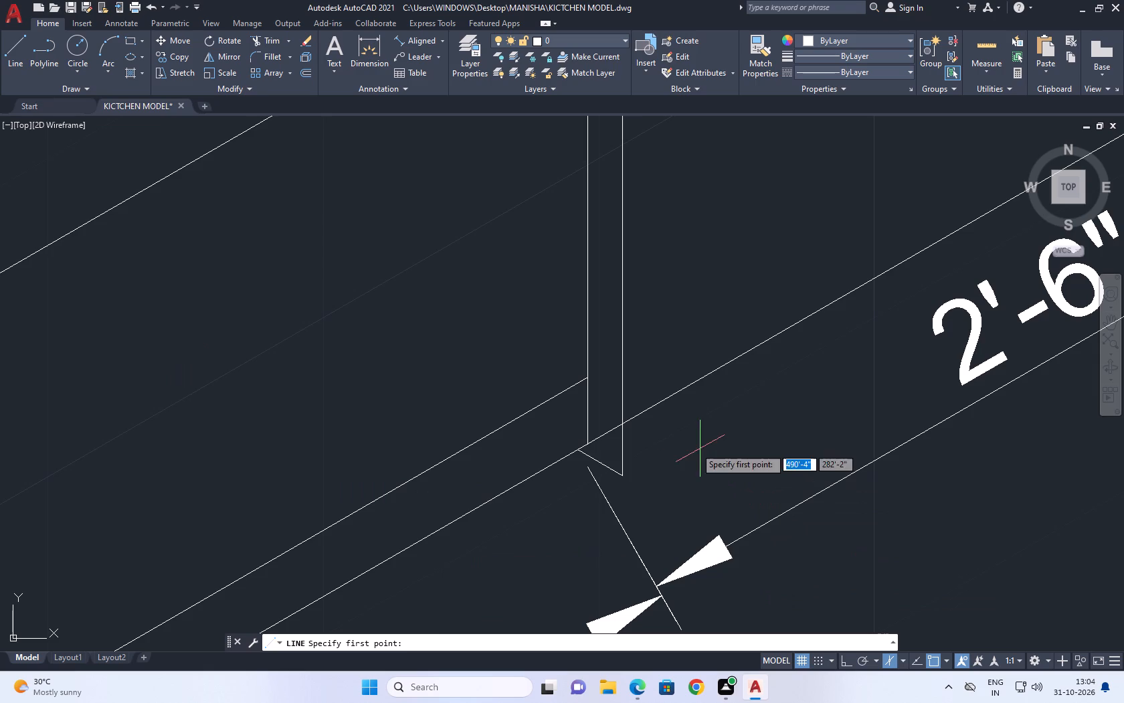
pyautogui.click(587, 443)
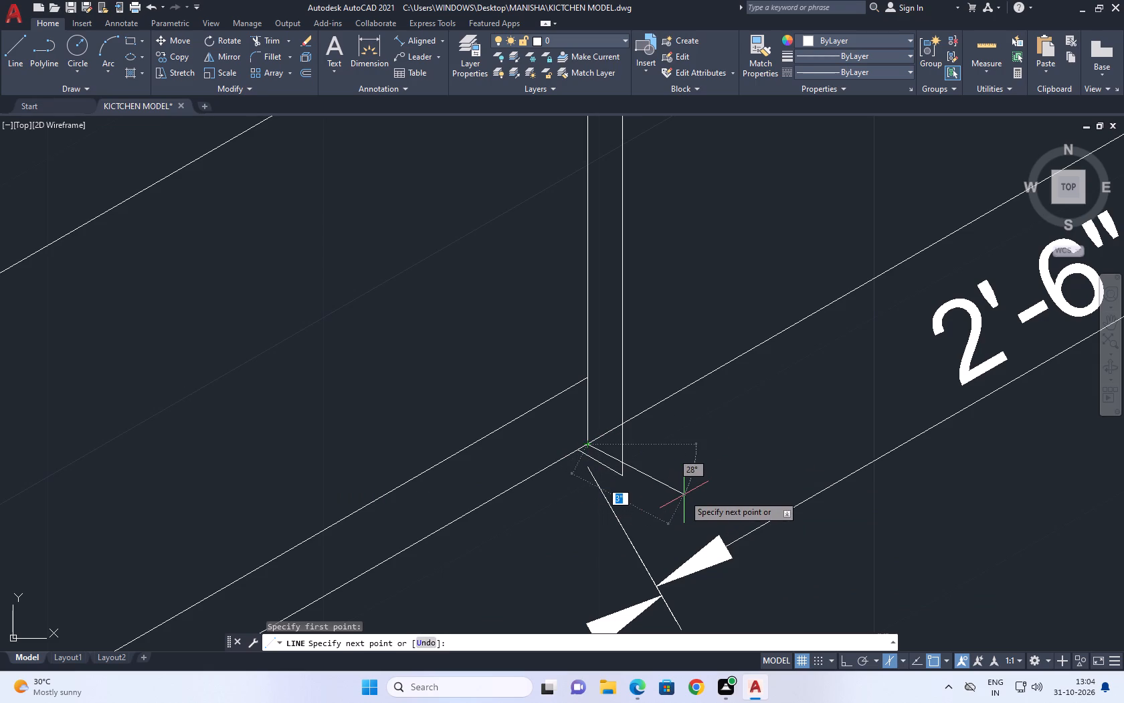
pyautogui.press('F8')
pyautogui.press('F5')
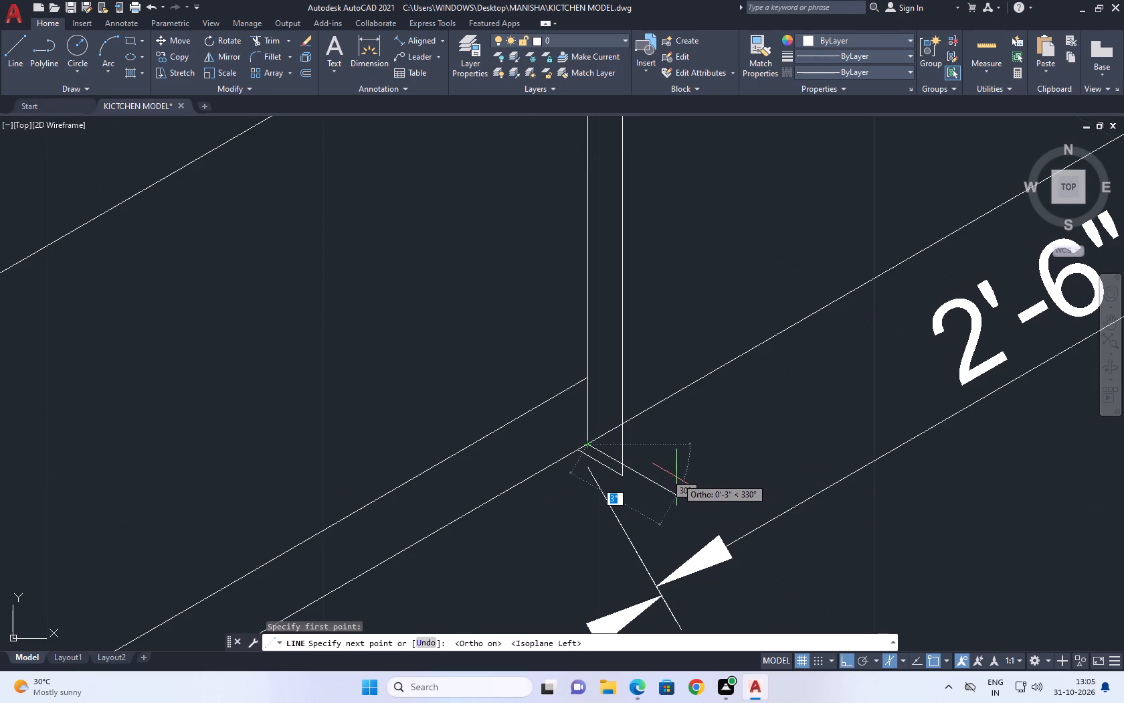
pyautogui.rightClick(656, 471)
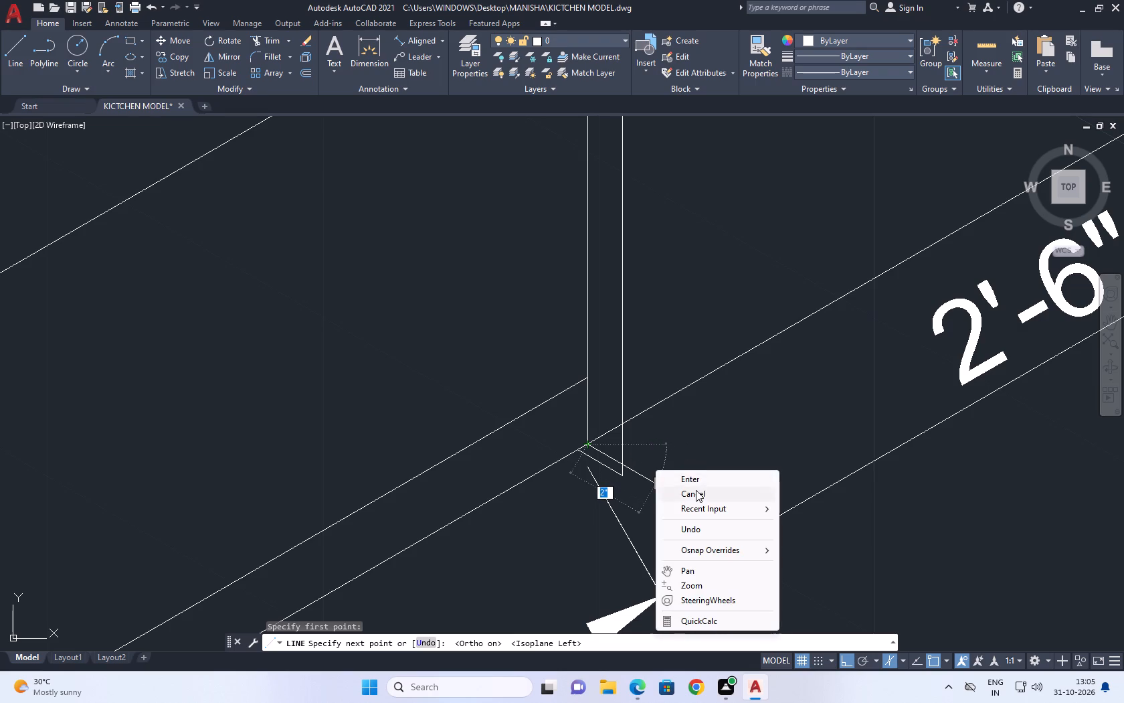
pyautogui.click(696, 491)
# Trim away the base line running across the foot of the stove's other side panel, between its two vertical edges.
pyautogui.moveTo(581, 392); pyautogui.dragTo(588, 412, button='middle')
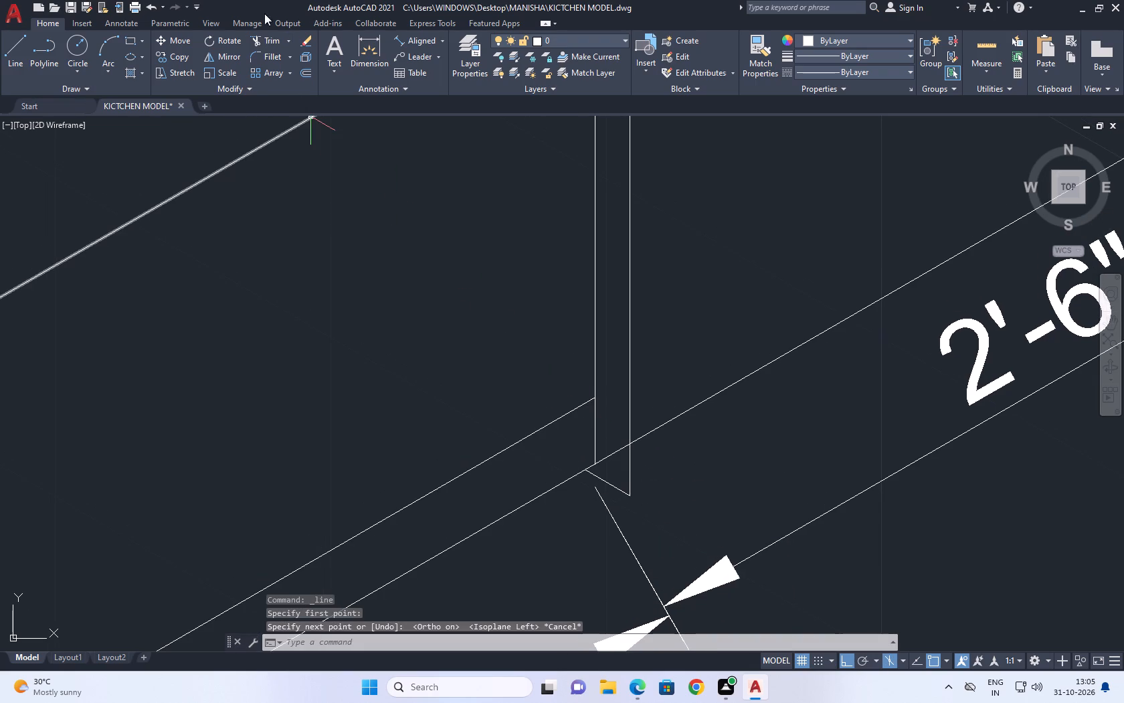
pyautogui.click(272, 46)
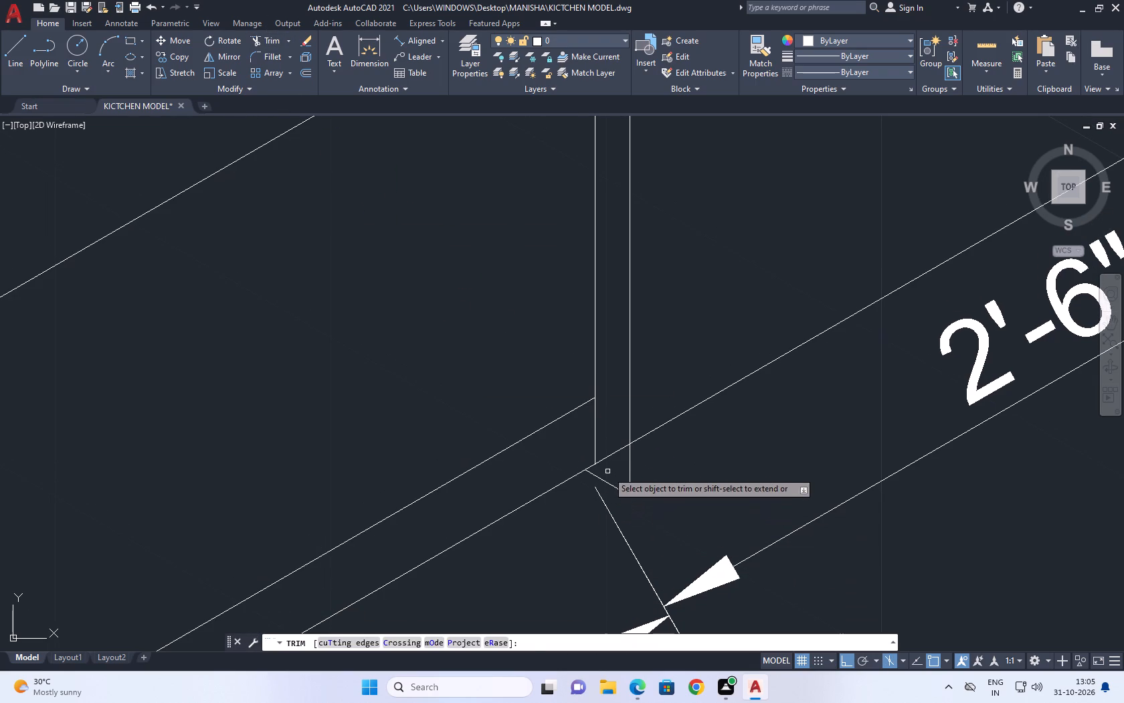
pyautogui.click(609, 459)
pyautogui.rightClick(670, 483)
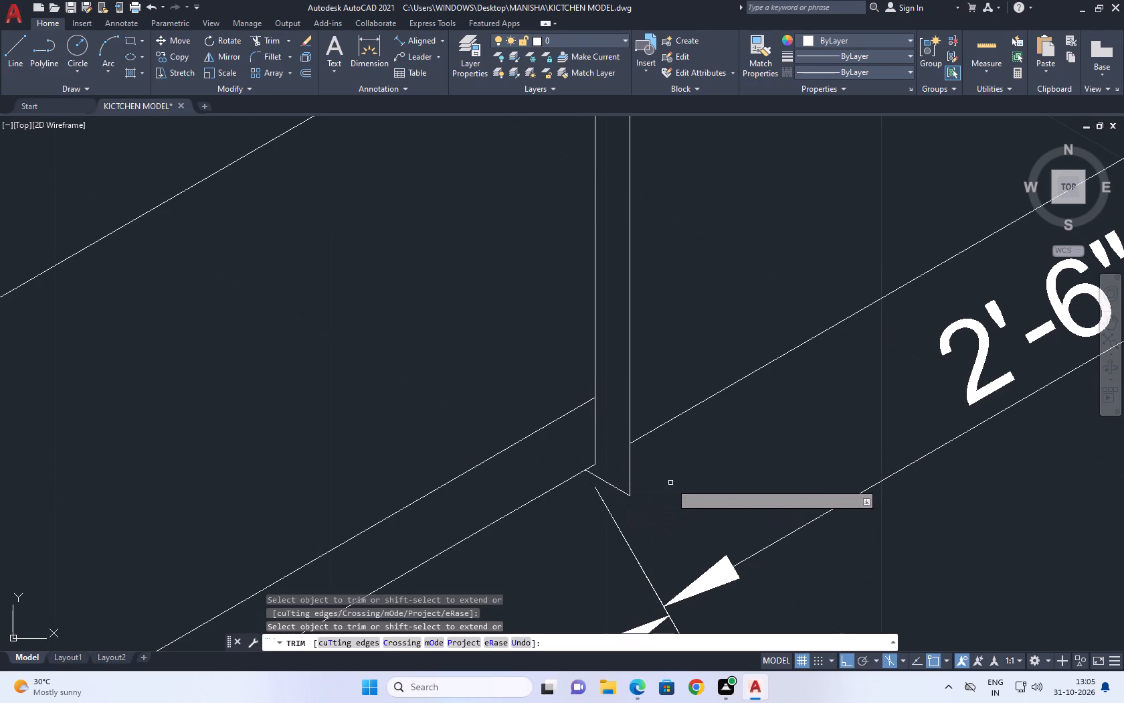
pyautogui.click(737, 309)
# Scale up the utensil holder and its utensils slightly on the countertop beside the stove, from a base point inside the holder.
pyautogui.scroll(-5, 473, 410)
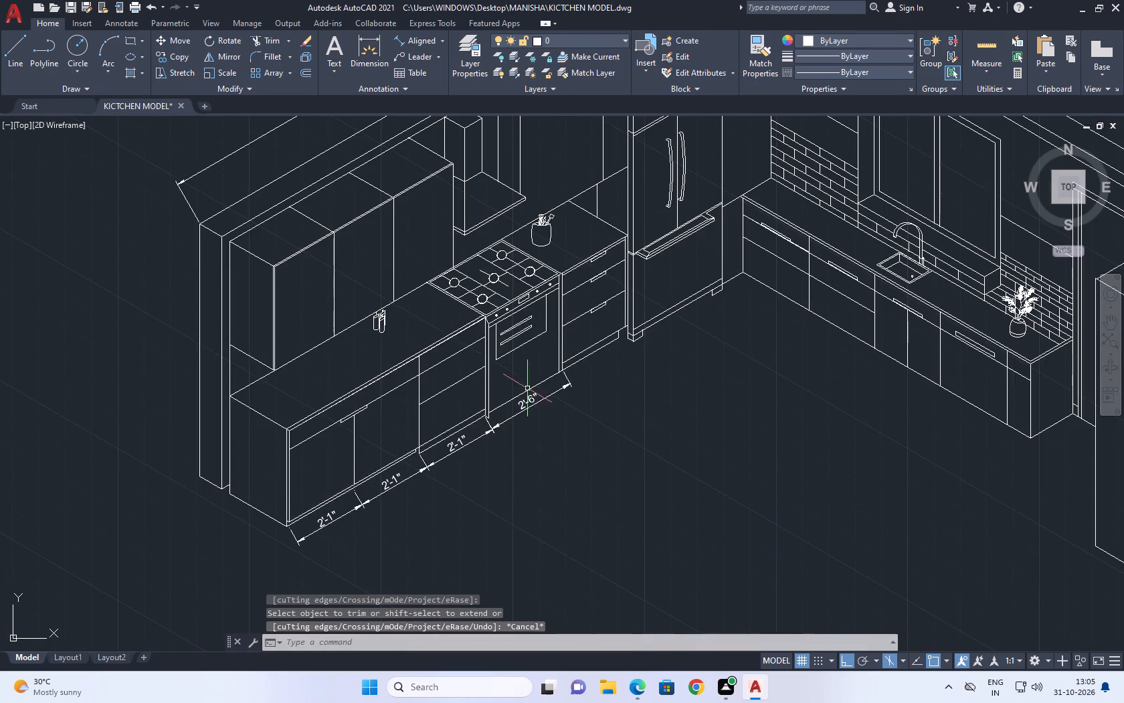
pyautogui.moveTo(534, 368); pyautogui.dragTo(624, 349, button='middle')
pyautogui.moveTo(660, 293); pyautogui.dragTo(474, 439, button='middle')
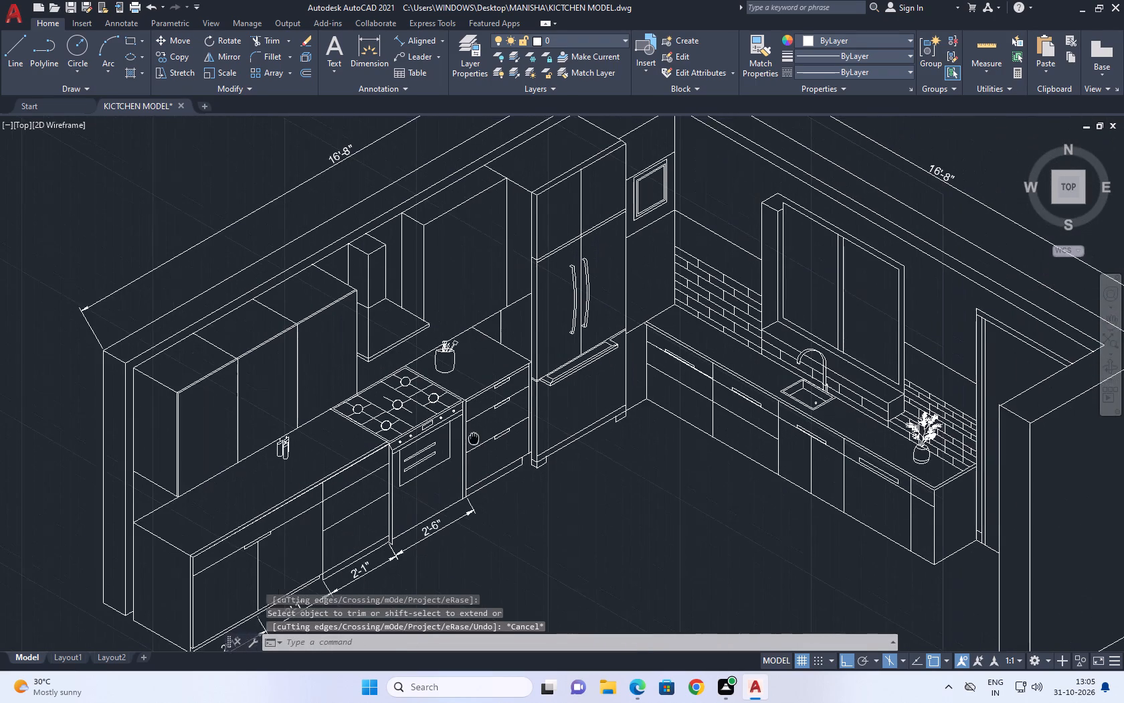
pyautogui.moveTo(474, 439); pyautogui.dragTo(463, 426, button='middle')
pyautogui.scroll(2, 401, 337)
pyautogui.scroll(1, 456, 317)
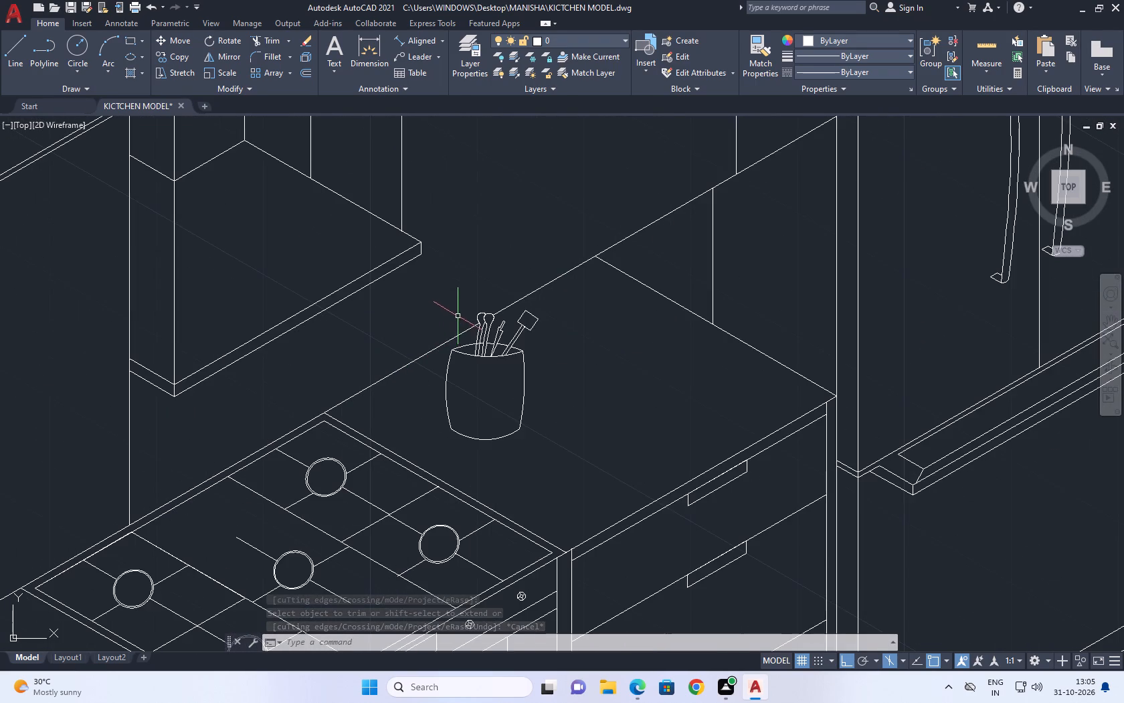
pyautogui.click(430, 279)
pyautogui.click(594, 470)
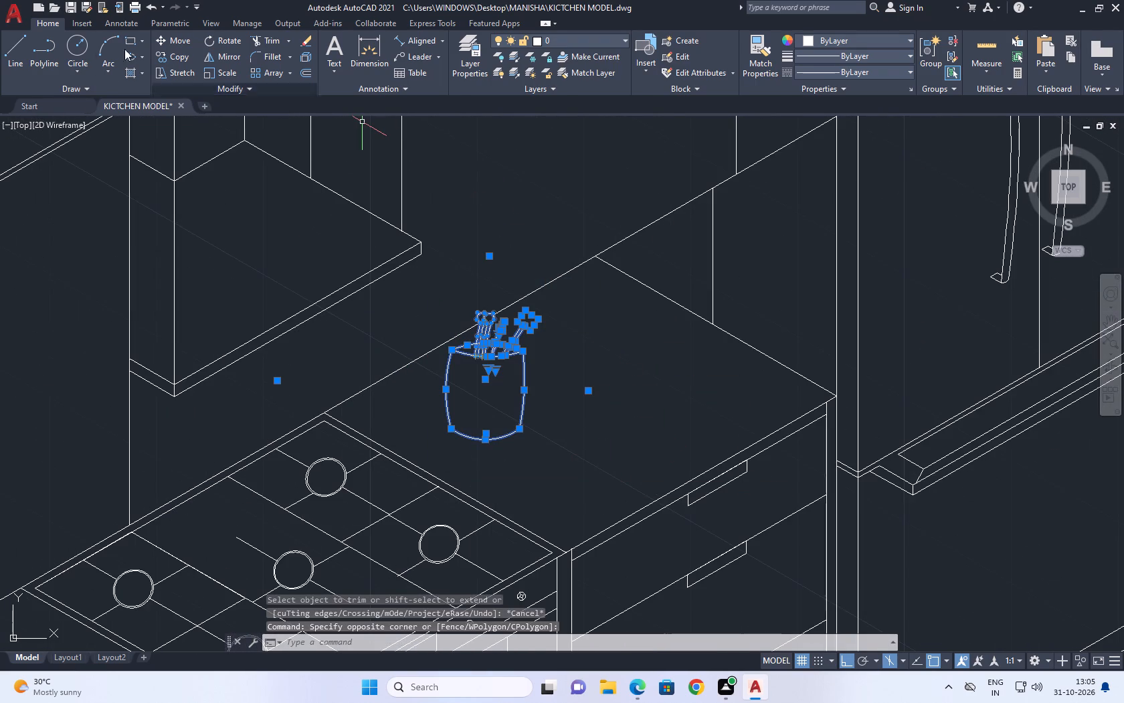
pyautogui.click(223, 70)
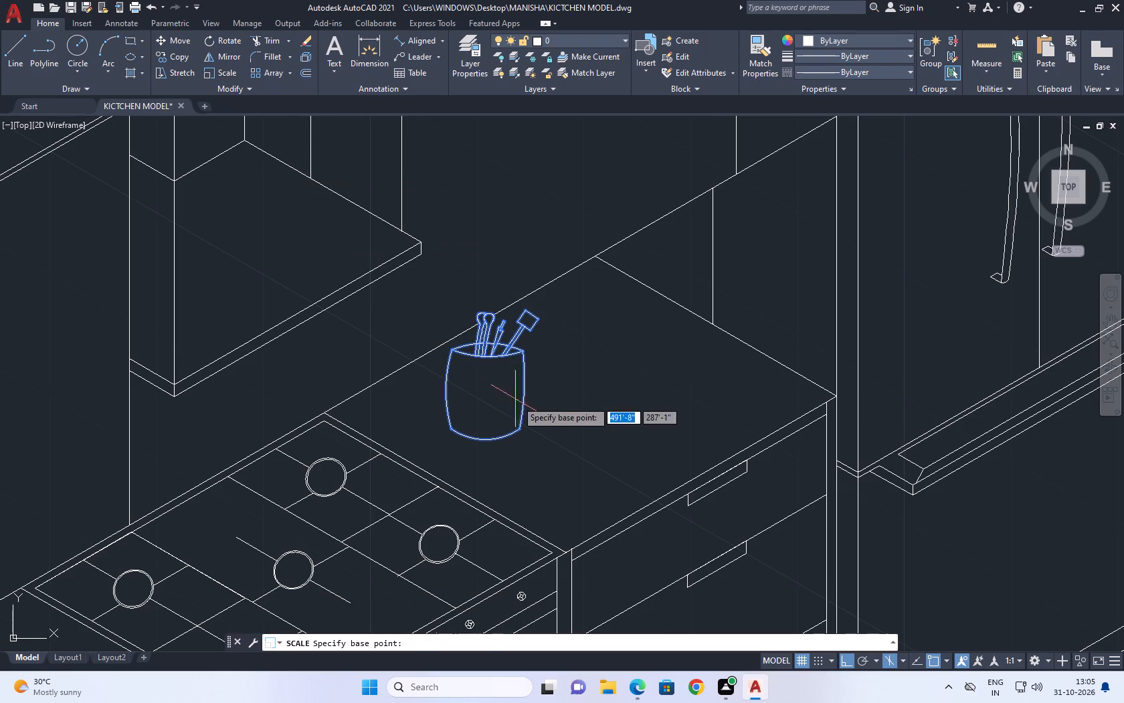
pyautogui.click(480, 396)
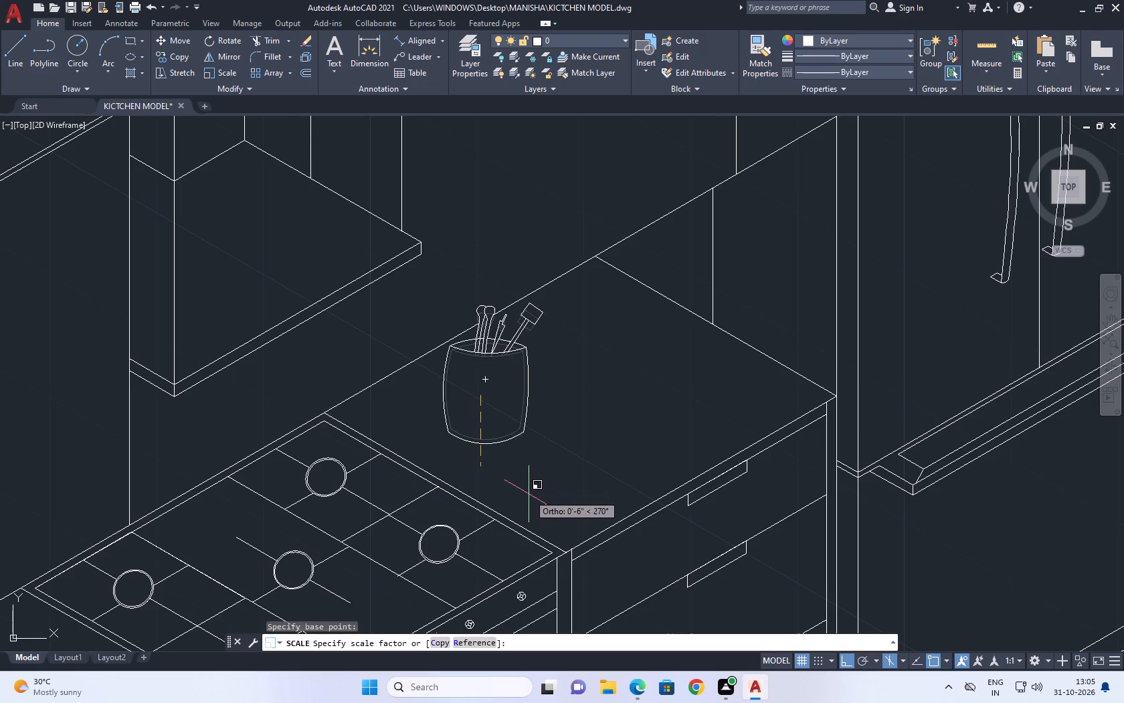
pyautogui.click(529, 495)
# Trim the countertop's back edge where it overlaps the handle of the outermost round-headed utensil on the stove side.
pyautogui.scroll(4, 485, 327)
pyautogui.moveTo(478, 266); pyautogui.dragTo(486, 289, button='middle')
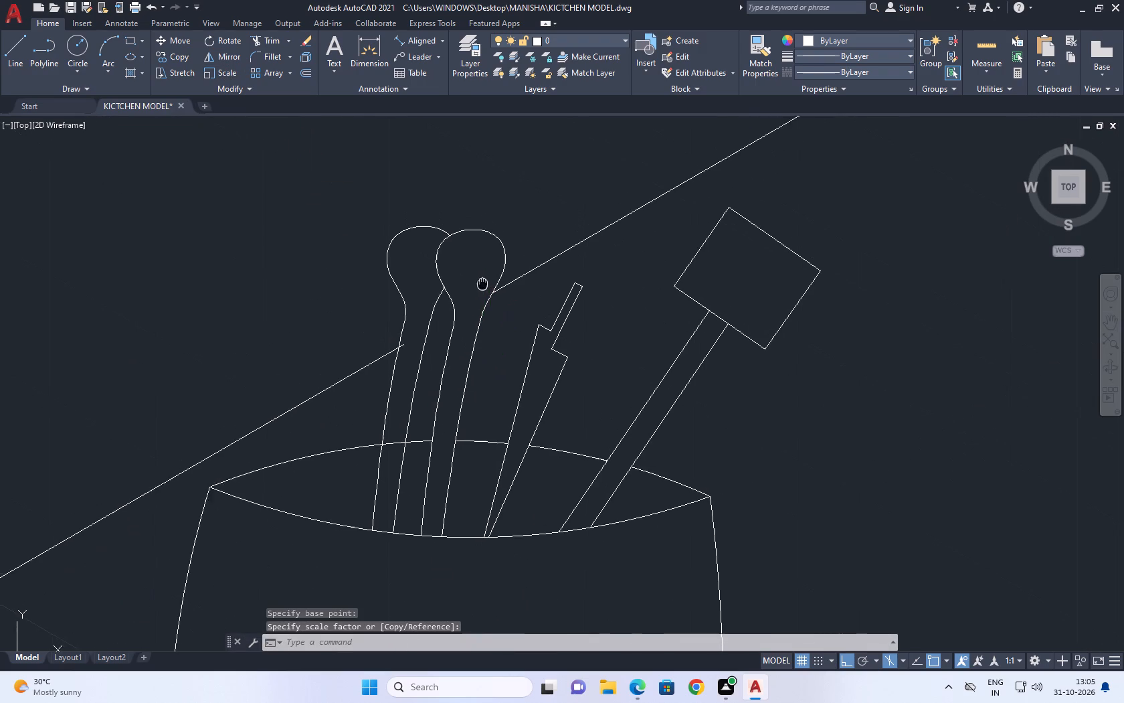
pyautogui.moveTo(486, 289); pyautogui.dragTo(490, 306, button='middle')
pyautogui.click(271, 35)
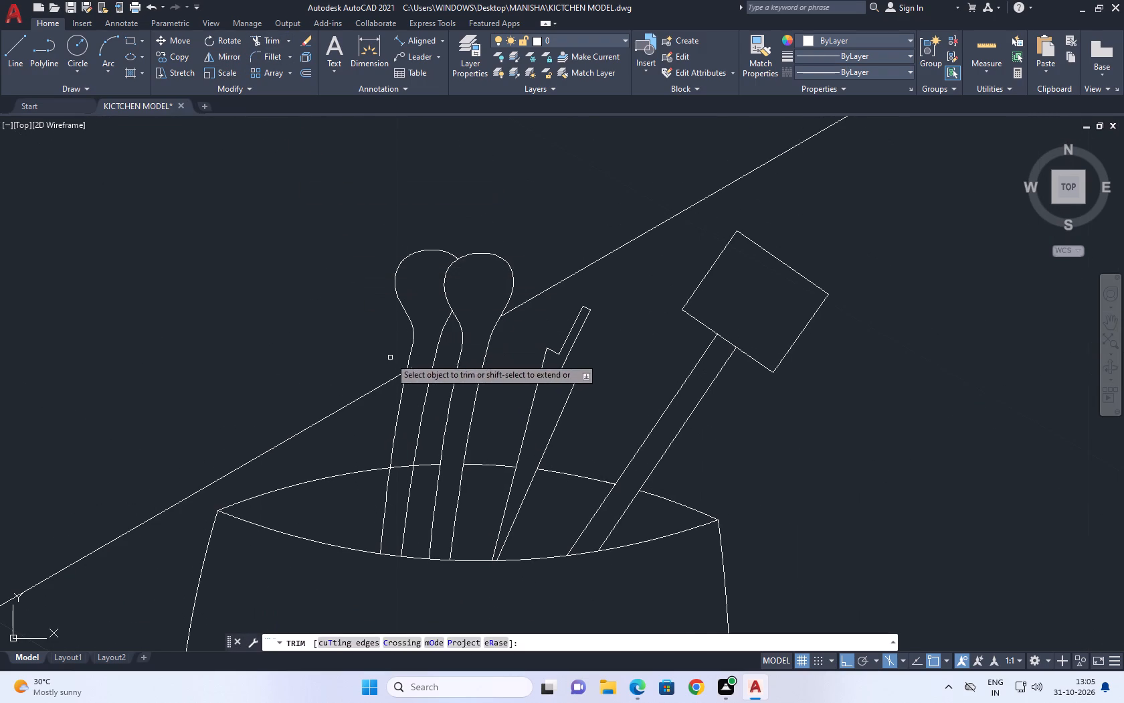
pyautogui.scroll(3, 391, 358)
pyautogui.click(440, 381)
pyautogui.click(426, 402)
pyautogui.rightClick(493, 342)
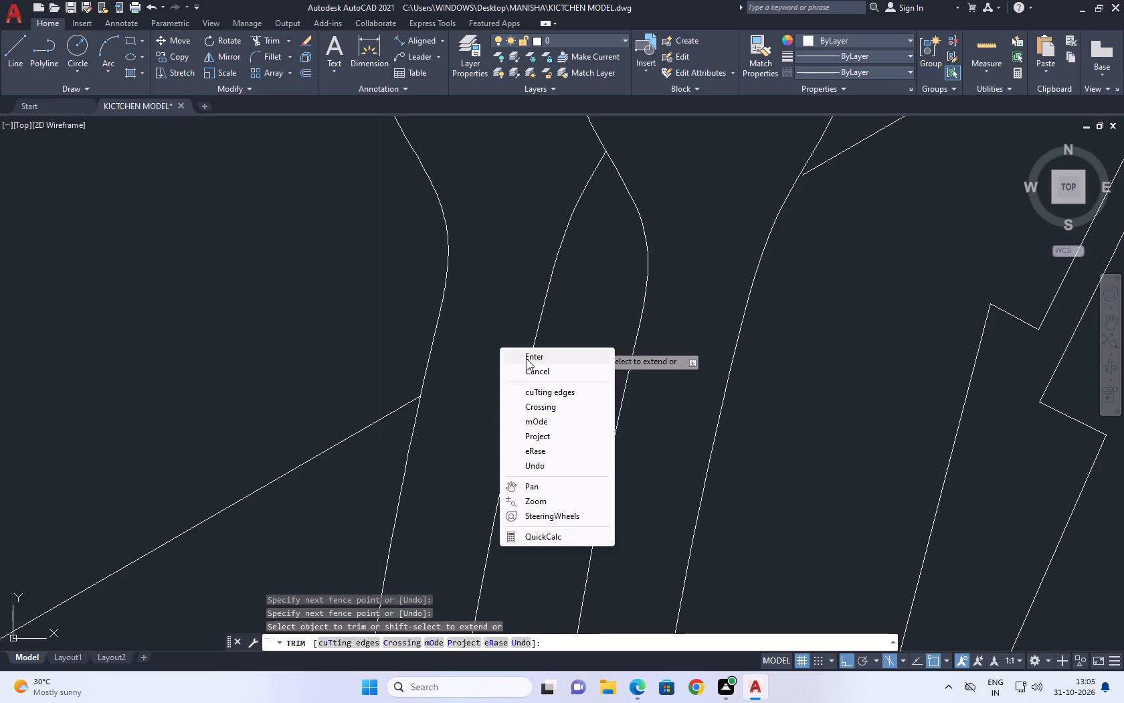
pyautogui.click(527, 359)
pyautogui.scroll(-6, 512, 351)
pyautogui.moveTo(663, 345); pyautogui.dragTo(658, 342, button='middle')
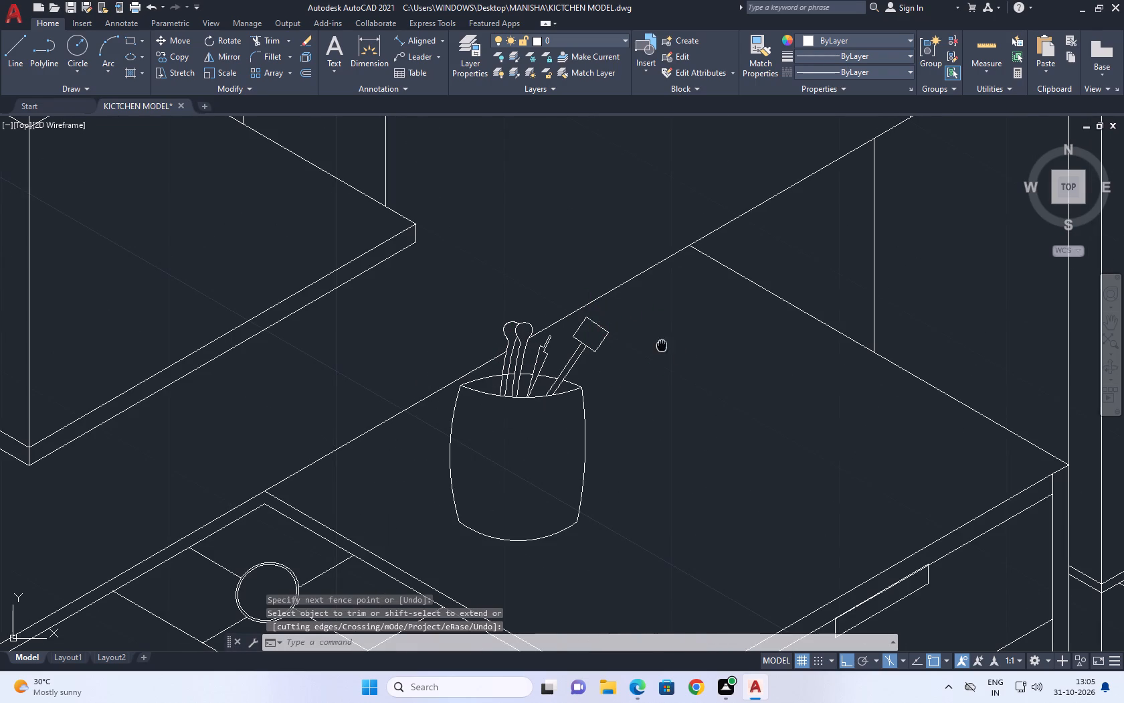
# Trim the holder's back rim arc where it passes through the handle of the outermost round-headed utensil.
pyautogui.moveTo(658, 342); pyautogui.dragTo(620, 308, button='middle')
pyautogui.scroll(2, 389, 347)
pyautogui.moveTo(679, 317); pyautogui.dragTo(680, 322, button='middle')
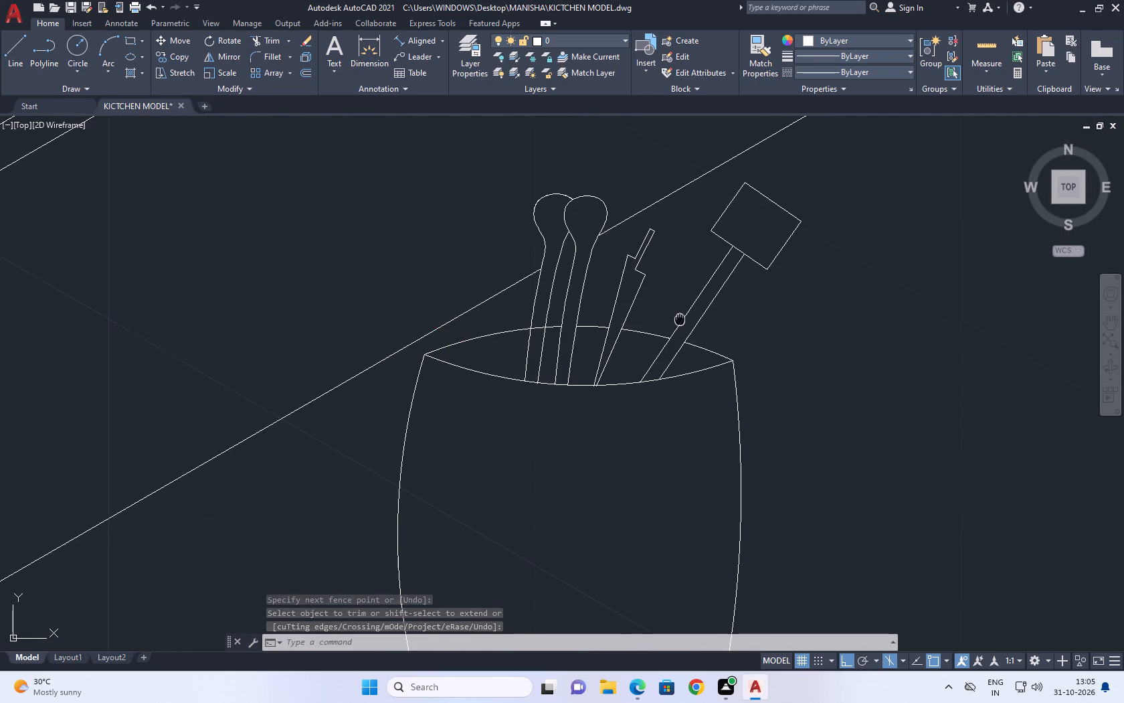
pyautogui.moveTo(680, 322); pyautogui.dragTo(680, 346, button='middle')
pyautogui.click(271, 38)
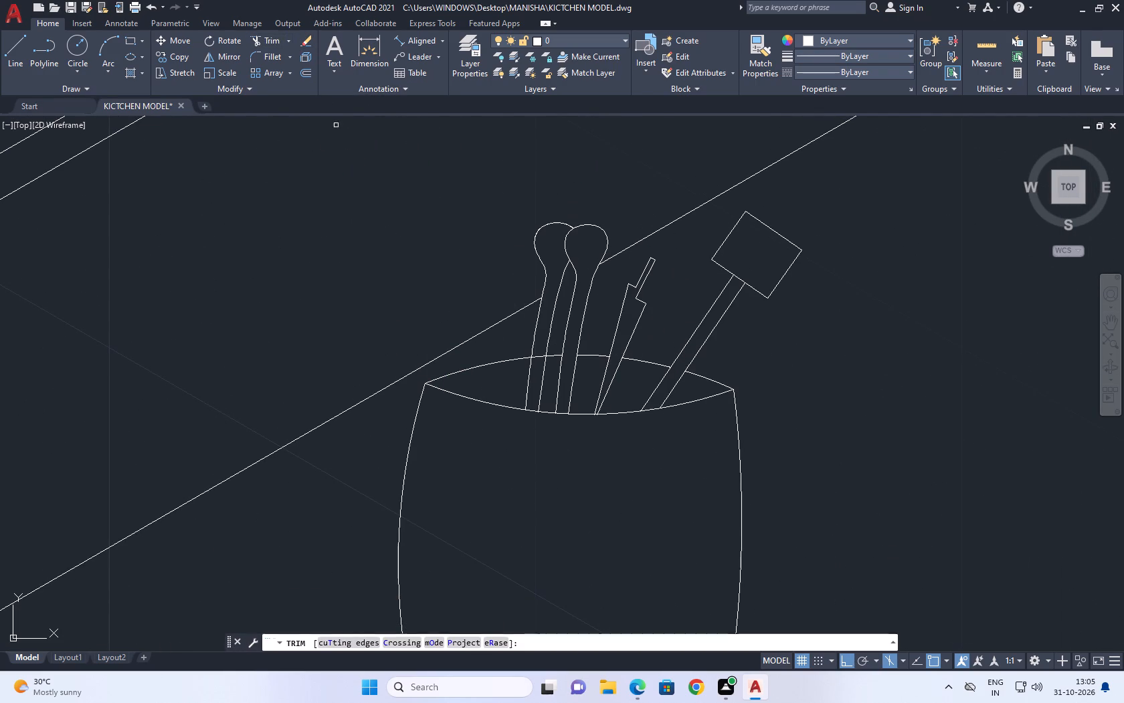
pyautogui.click(541, 357)
pyautogui.rightClick(738, 362)
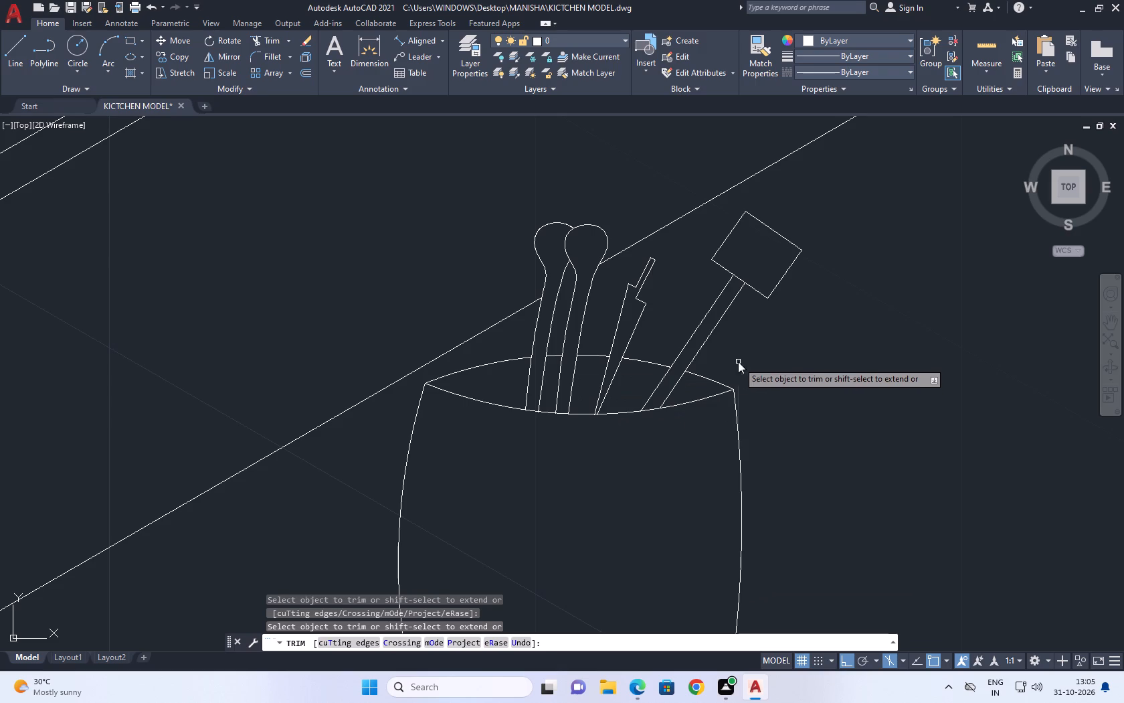
pyautogui.click(769, 380)
# Look over the enlarged utensil holder, the stove wall and the complete isometric kitchen drawing.
pyautogui.scroll(-2, 733, 362)
pyautogui.moveTo(744, 354); pyautogui.dragTo(676, 287, button='middle')
pyautogui.scroll(-2, 664, 289)
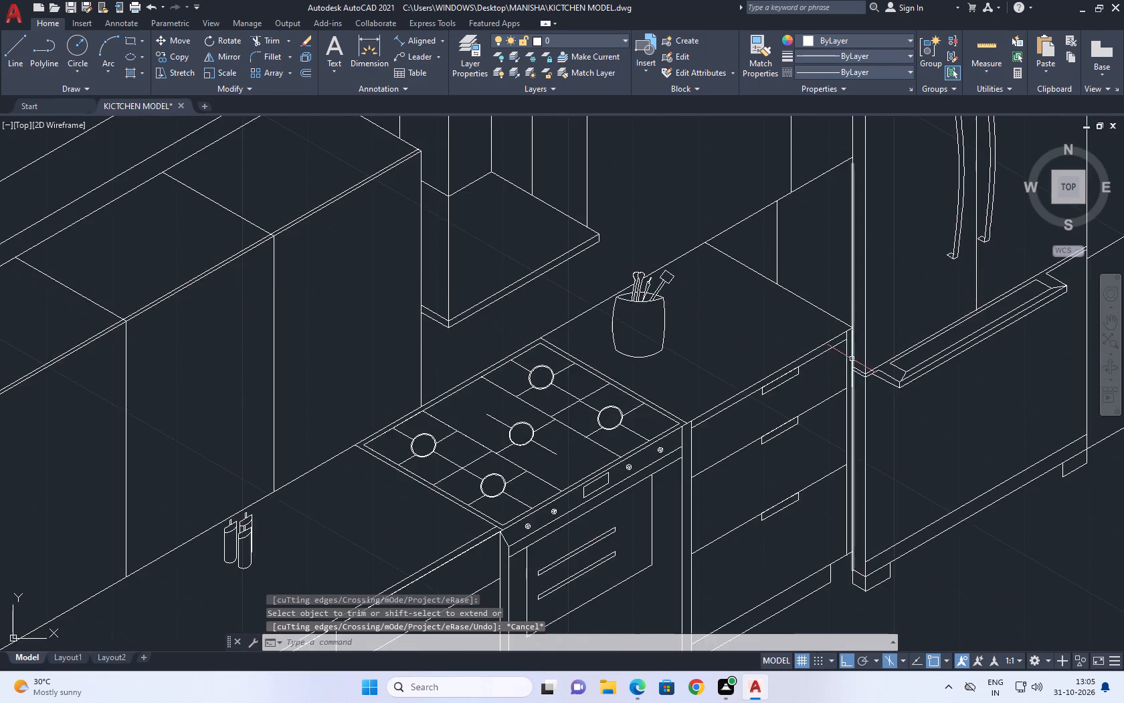
pyautogui.moveTo(845, 357); pyautogui.dragTo(738, 326, button='middle')
pyautogui.scroll(-2, 420, 440)
pyautogui.moveTo(547, 515); pyautogui.dragTo(482, 337, button='middle')
pyautogui.scroll(-2, 754, 424)
pyautogui.moveTo(755, 386); pyautogui.dragTo(640, 320, button='middle')
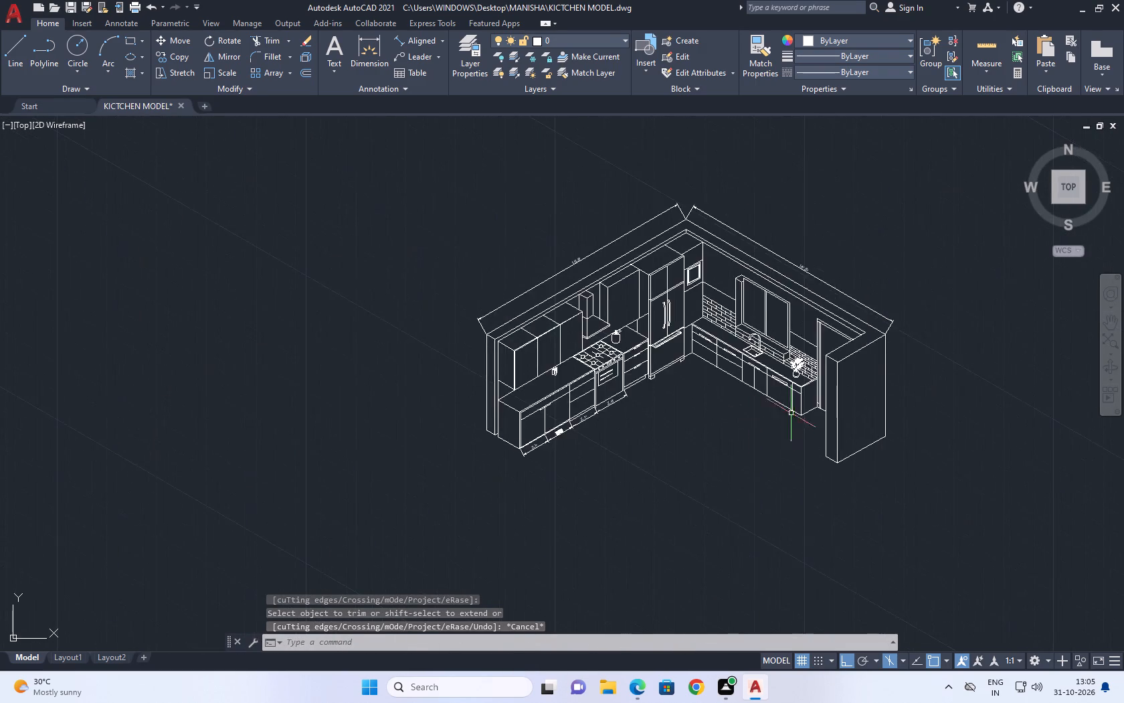
pyautogui.moveTo(640, 320); pyautogui.dragTo(583, 301, button='middle')
pyautogui.moveTo(618, 314); pyautogui.dragTo(531, 358, button='middle')
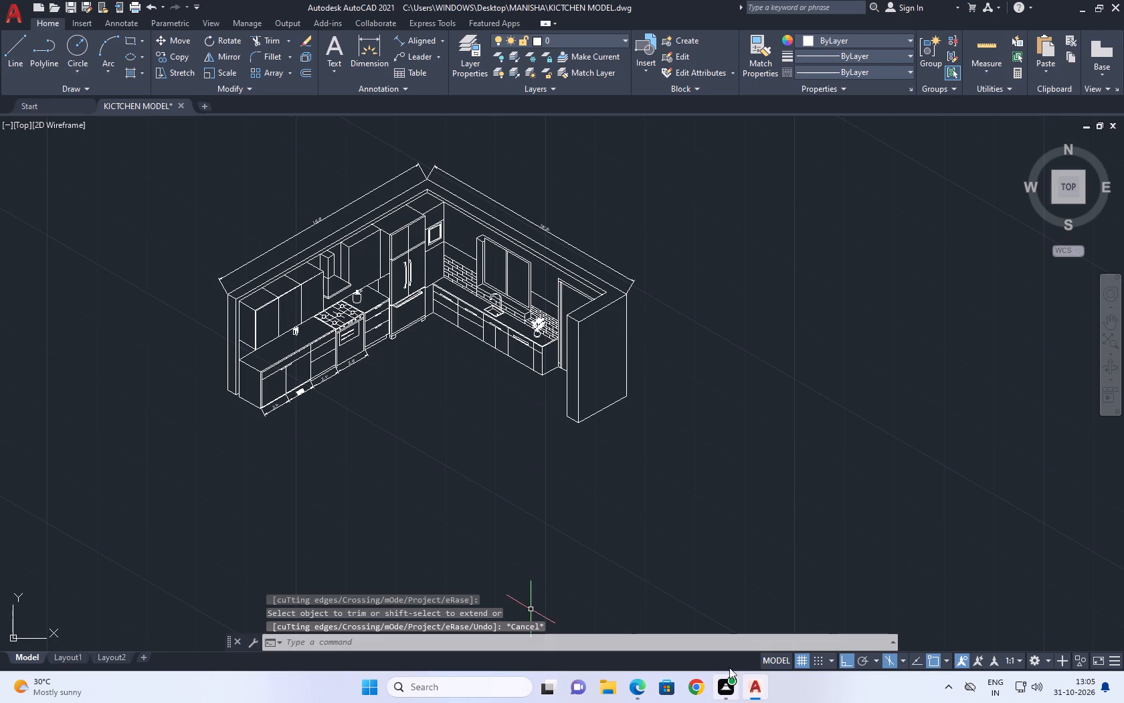
# Save the drawing with Save As under the name KICTCHEN MODEL in the MANISHA folder, replacing the existing file.
pyautogui.click(5, 11)
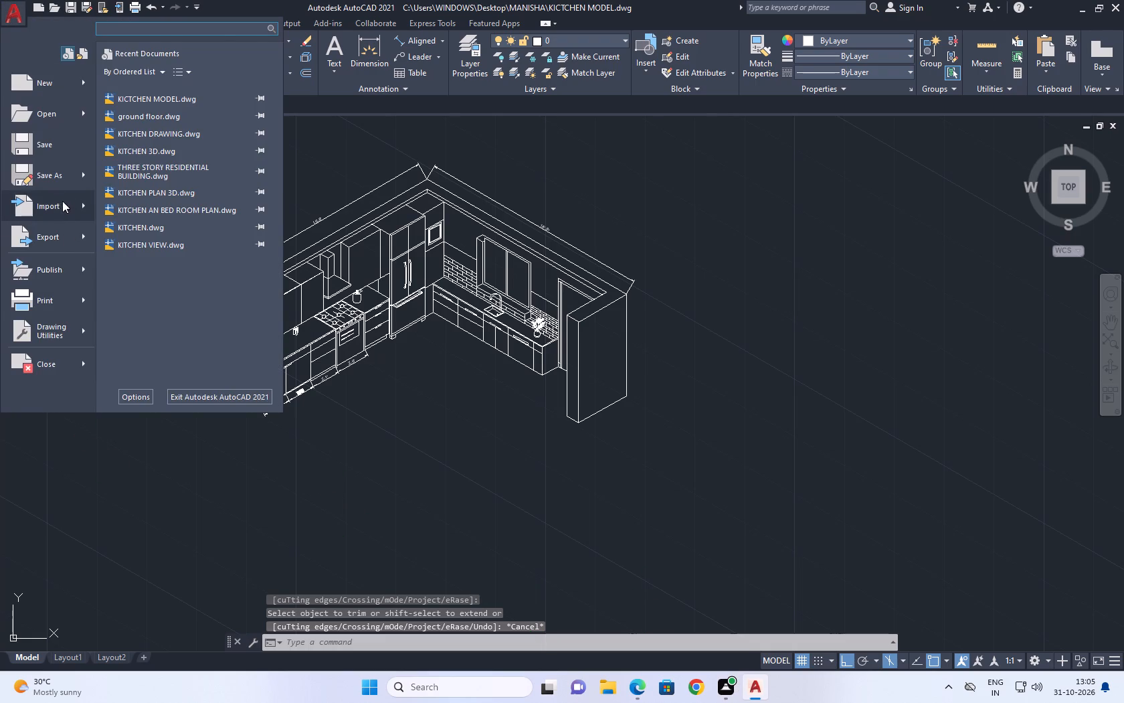
pyautogui.click(53, 177)
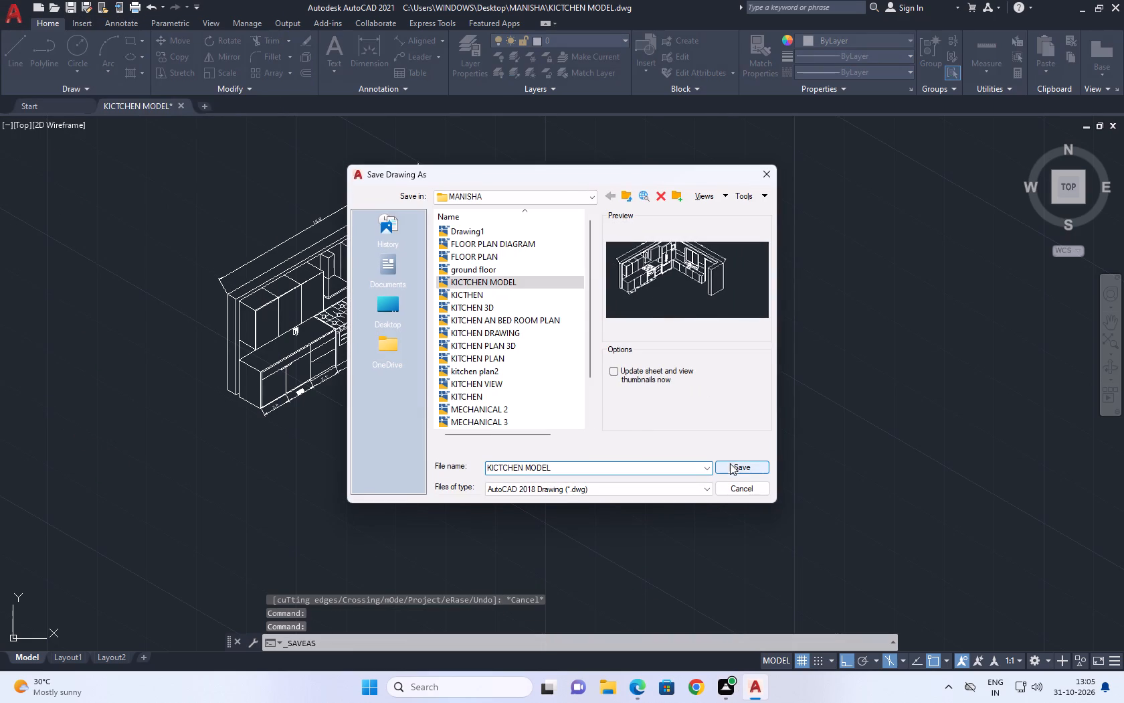
pyautogui.moveTo(730, 470); pyautogui.dragTo(731, 463)
pyautogui.click(551, 373)
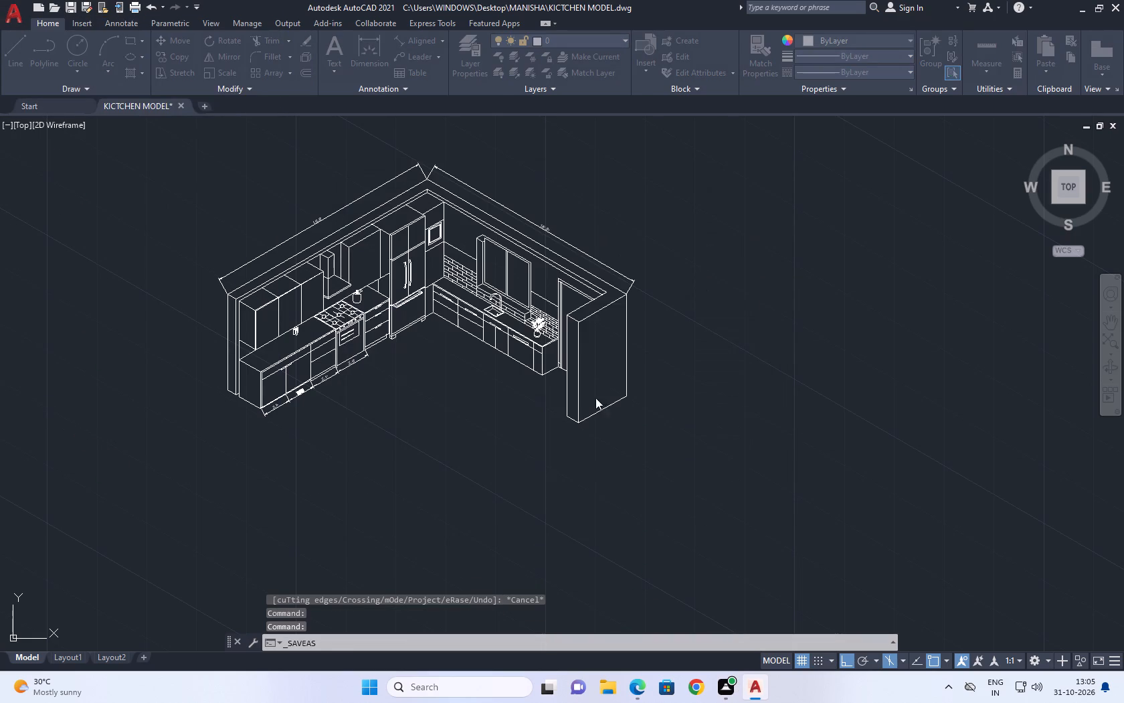